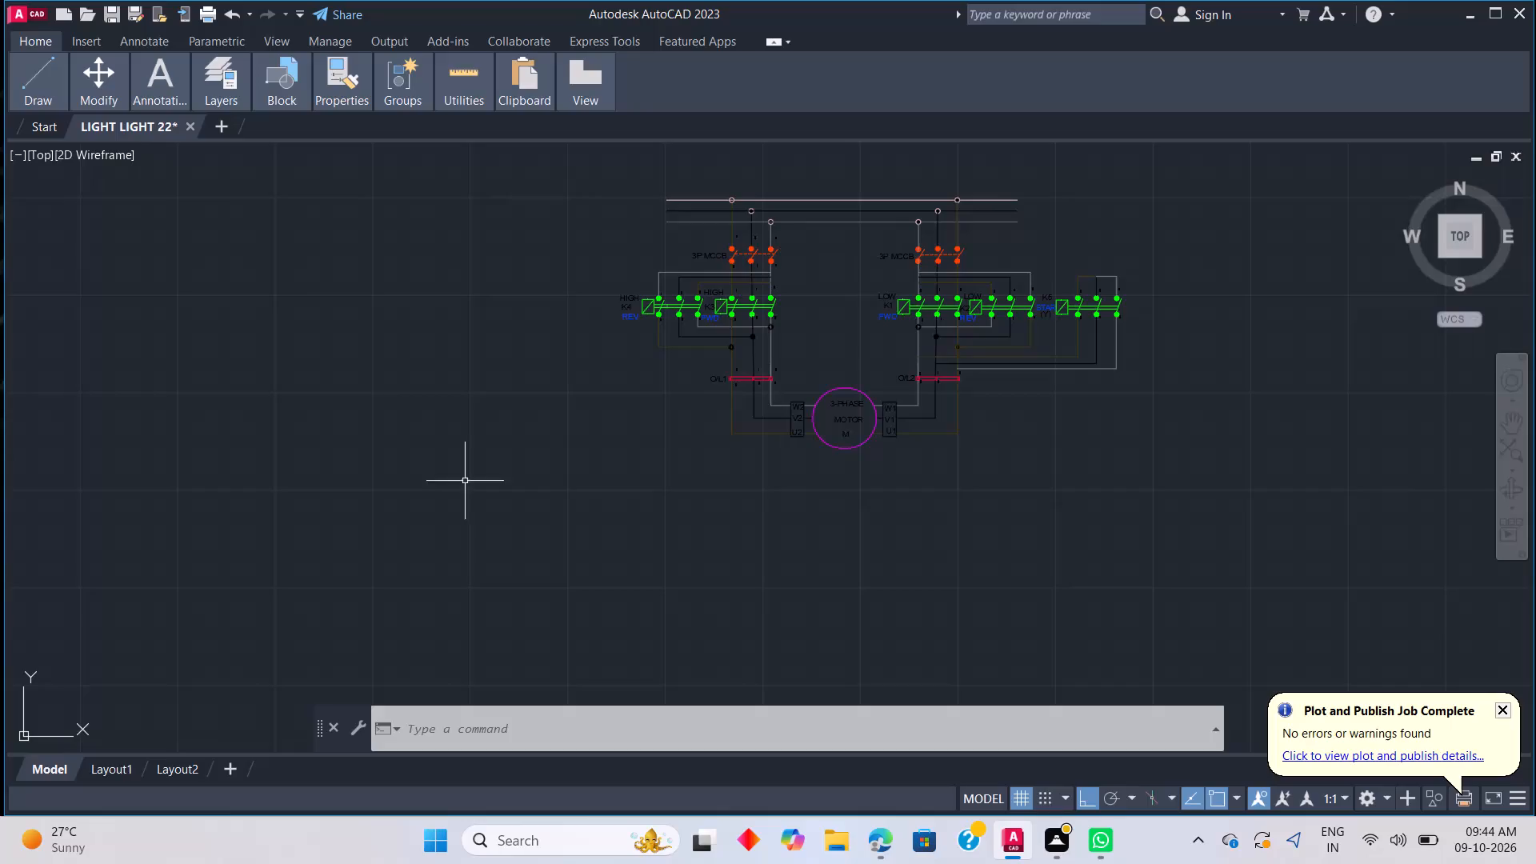
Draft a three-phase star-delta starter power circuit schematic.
Create a new drawing from the acad template.
left_click(35, 13)
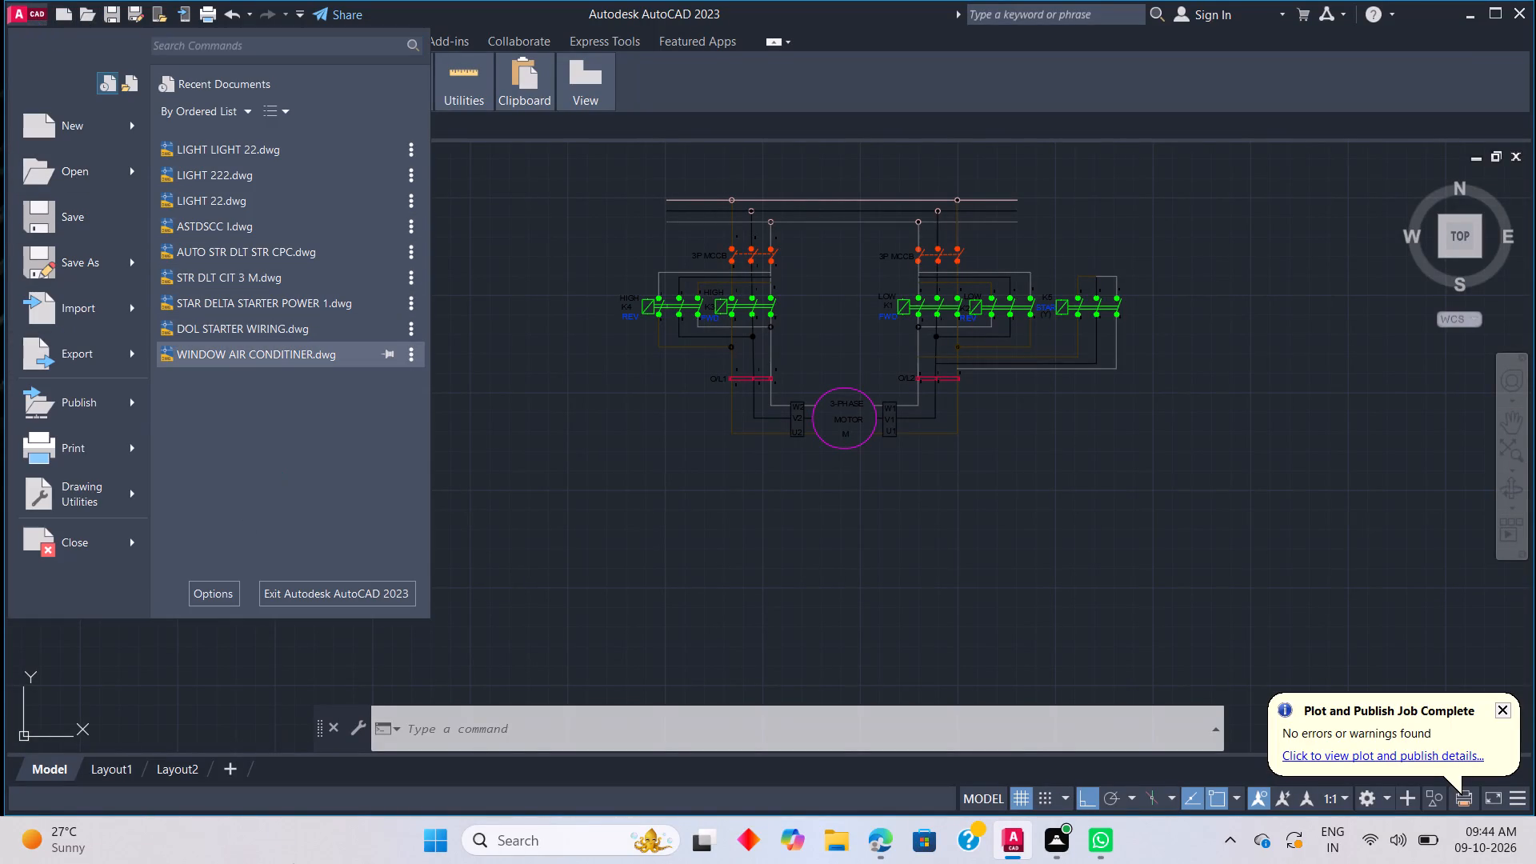
left_click(93, 134)
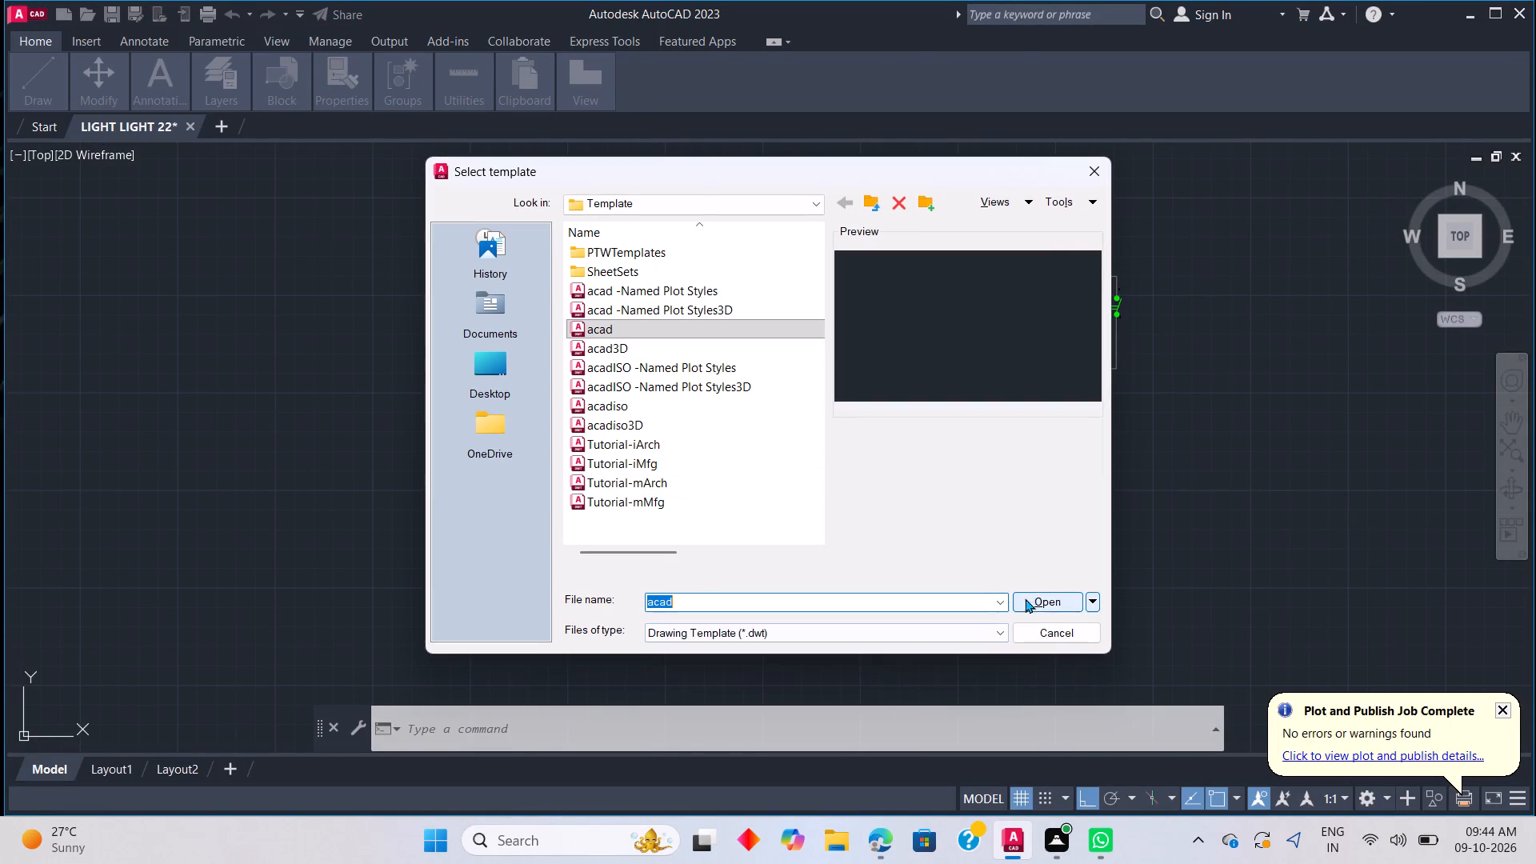
left_click(1031, 596)
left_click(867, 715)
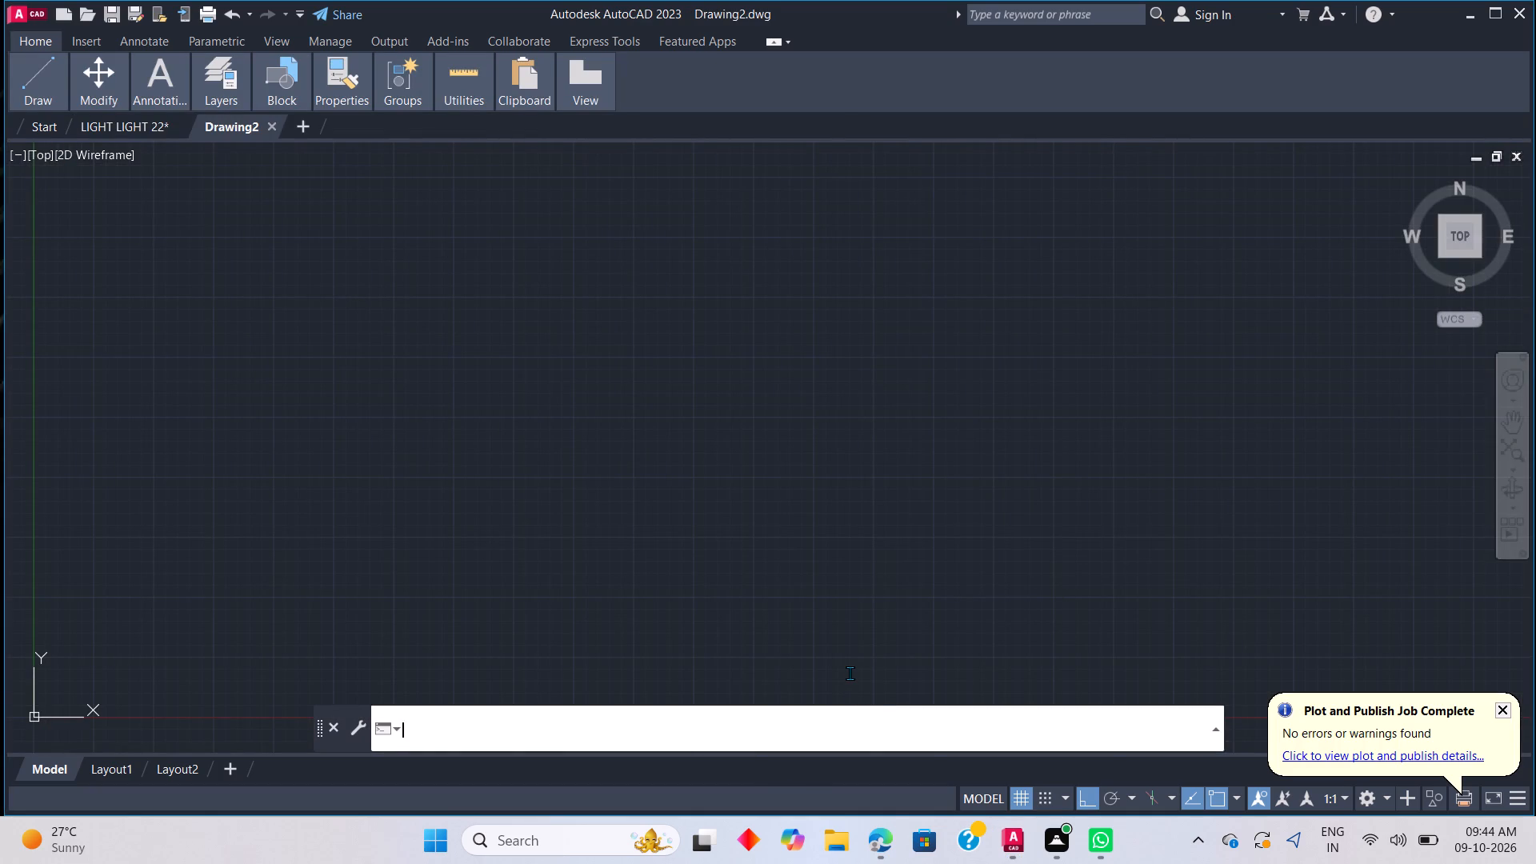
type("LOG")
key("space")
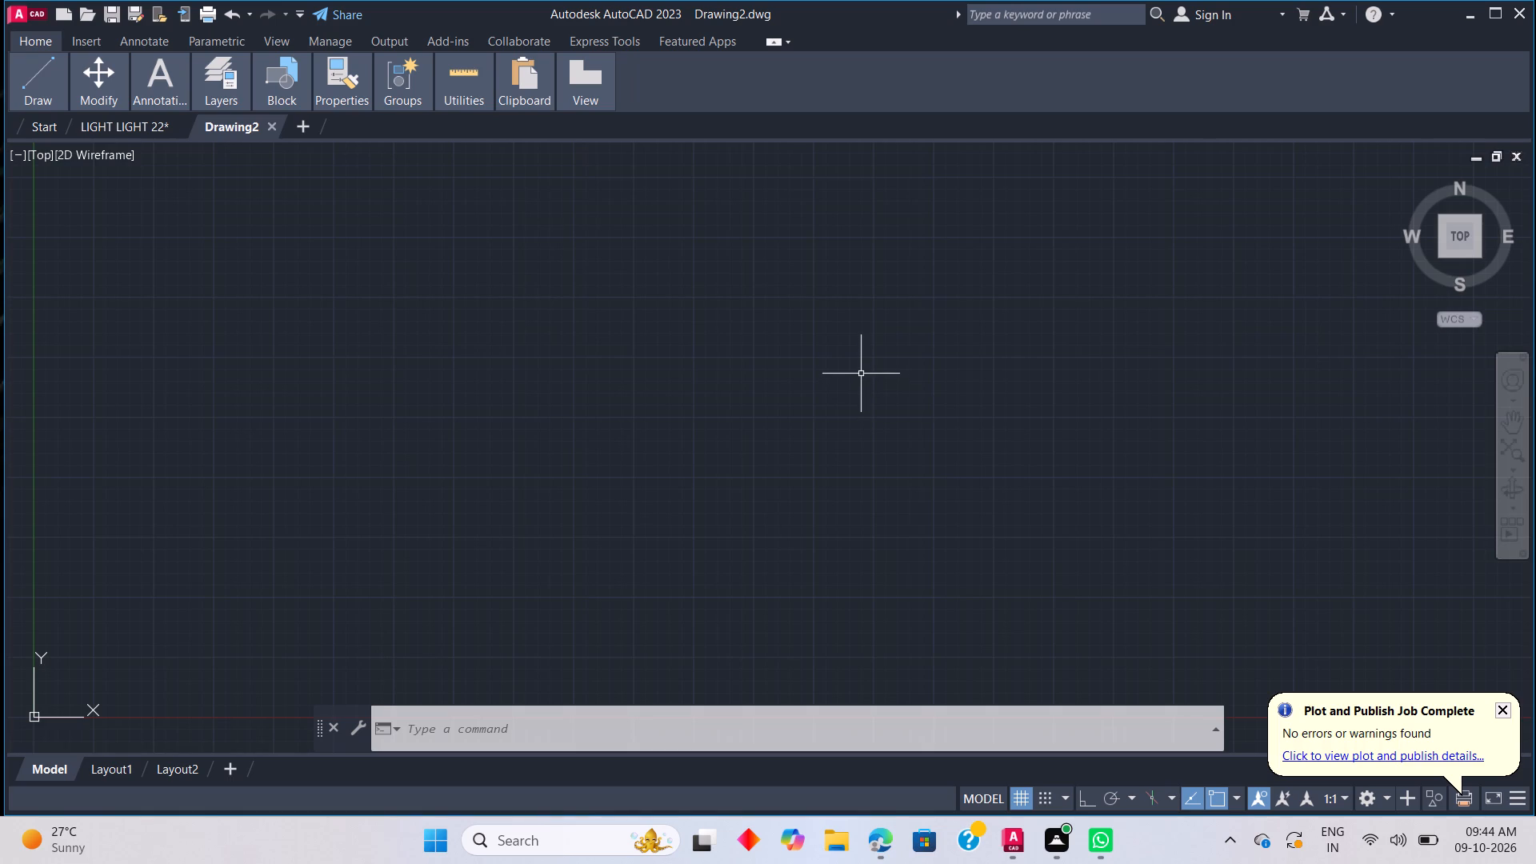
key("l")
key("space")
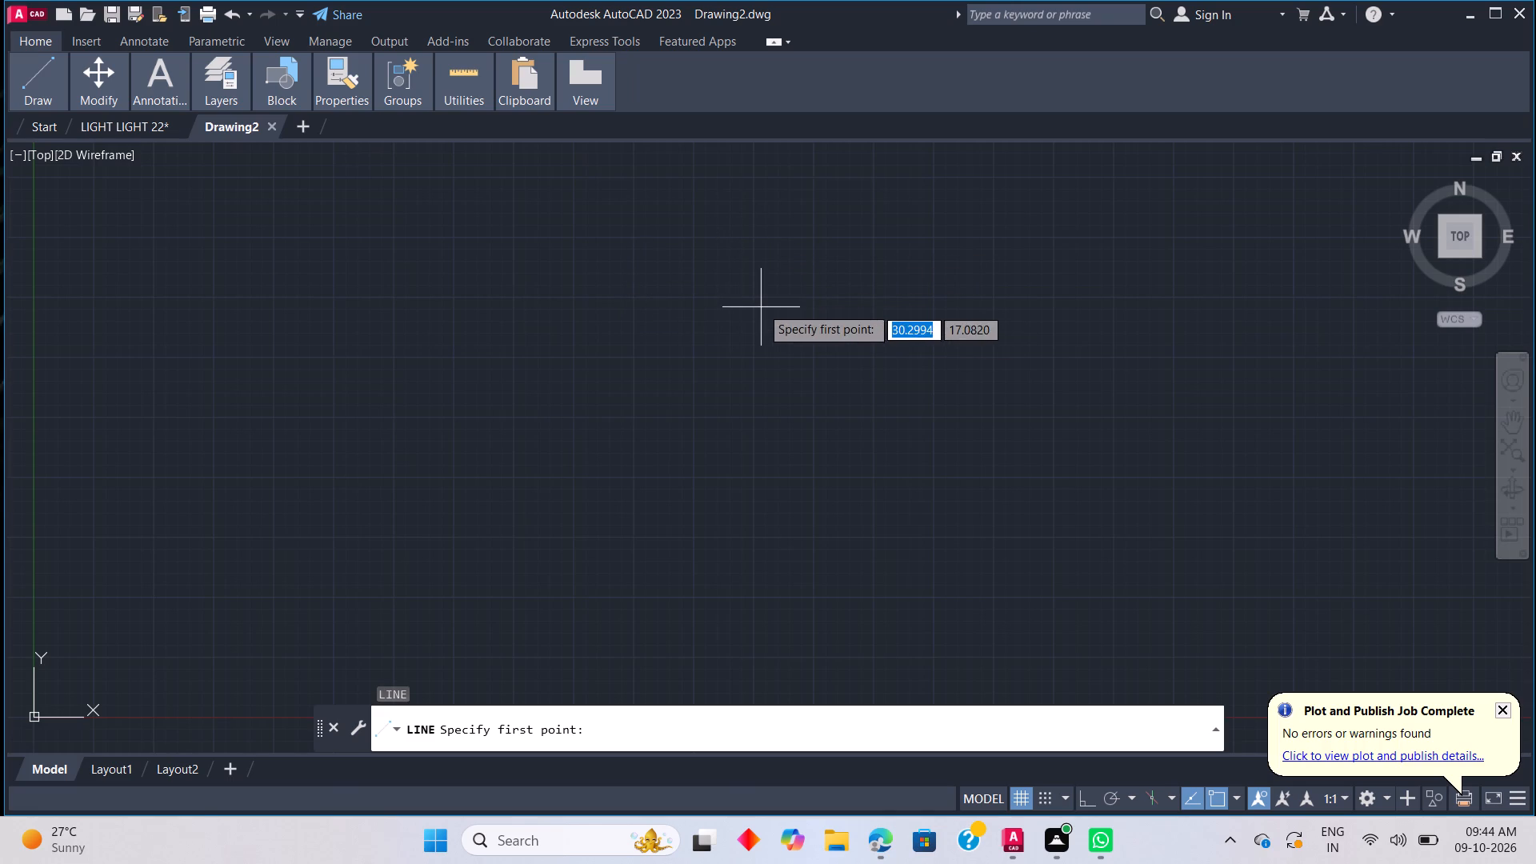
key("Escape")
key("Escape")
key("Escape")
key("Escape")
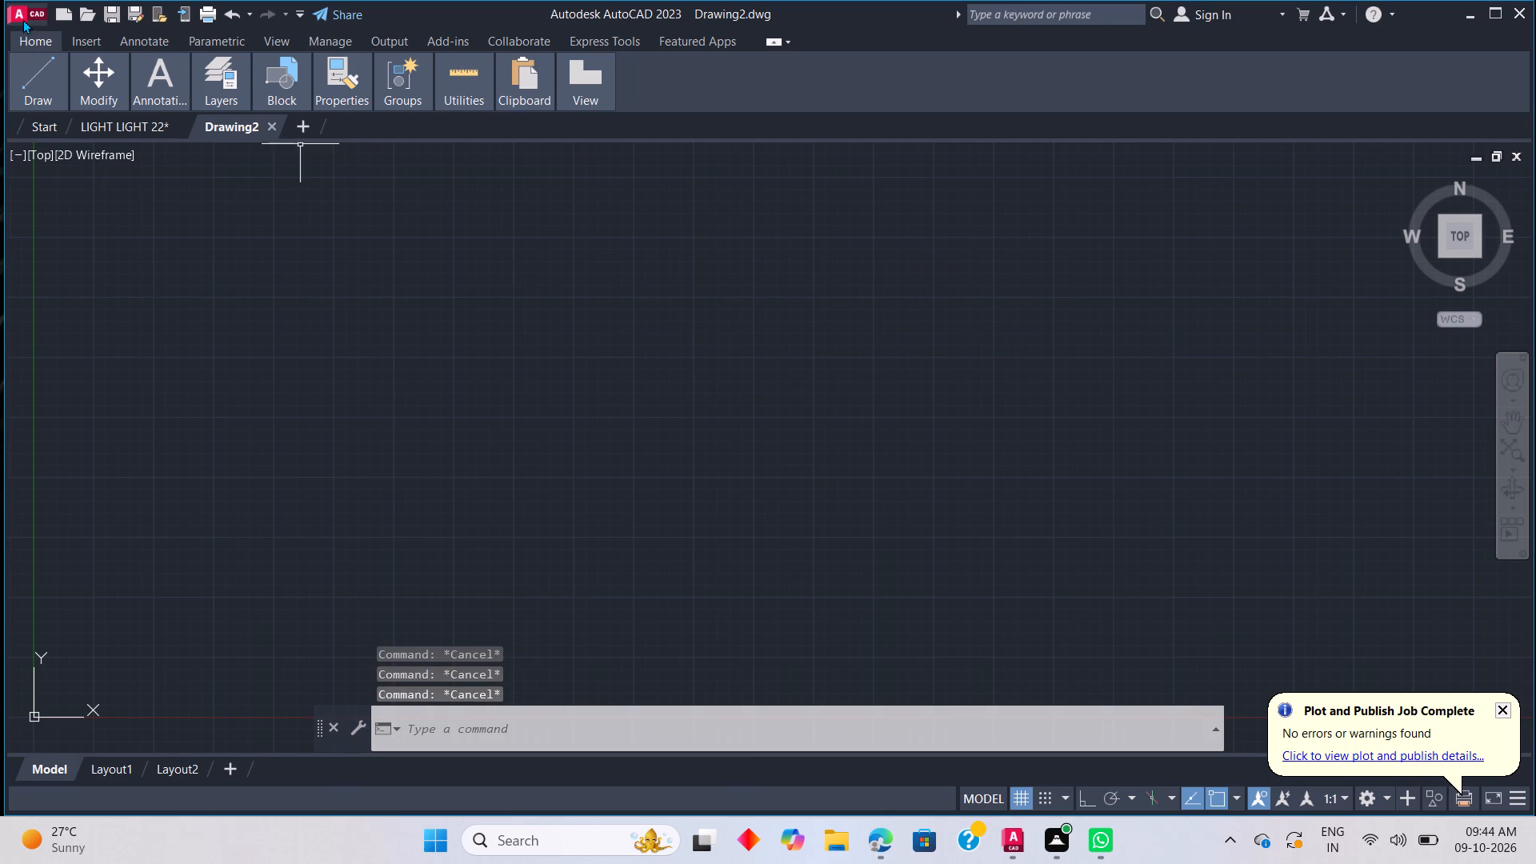
Cycle the ribbon's display modes until the full set of Home drawing tools is shown.
triple_click(35, 38)
left_click(38, 40)
double_click(35, 38)
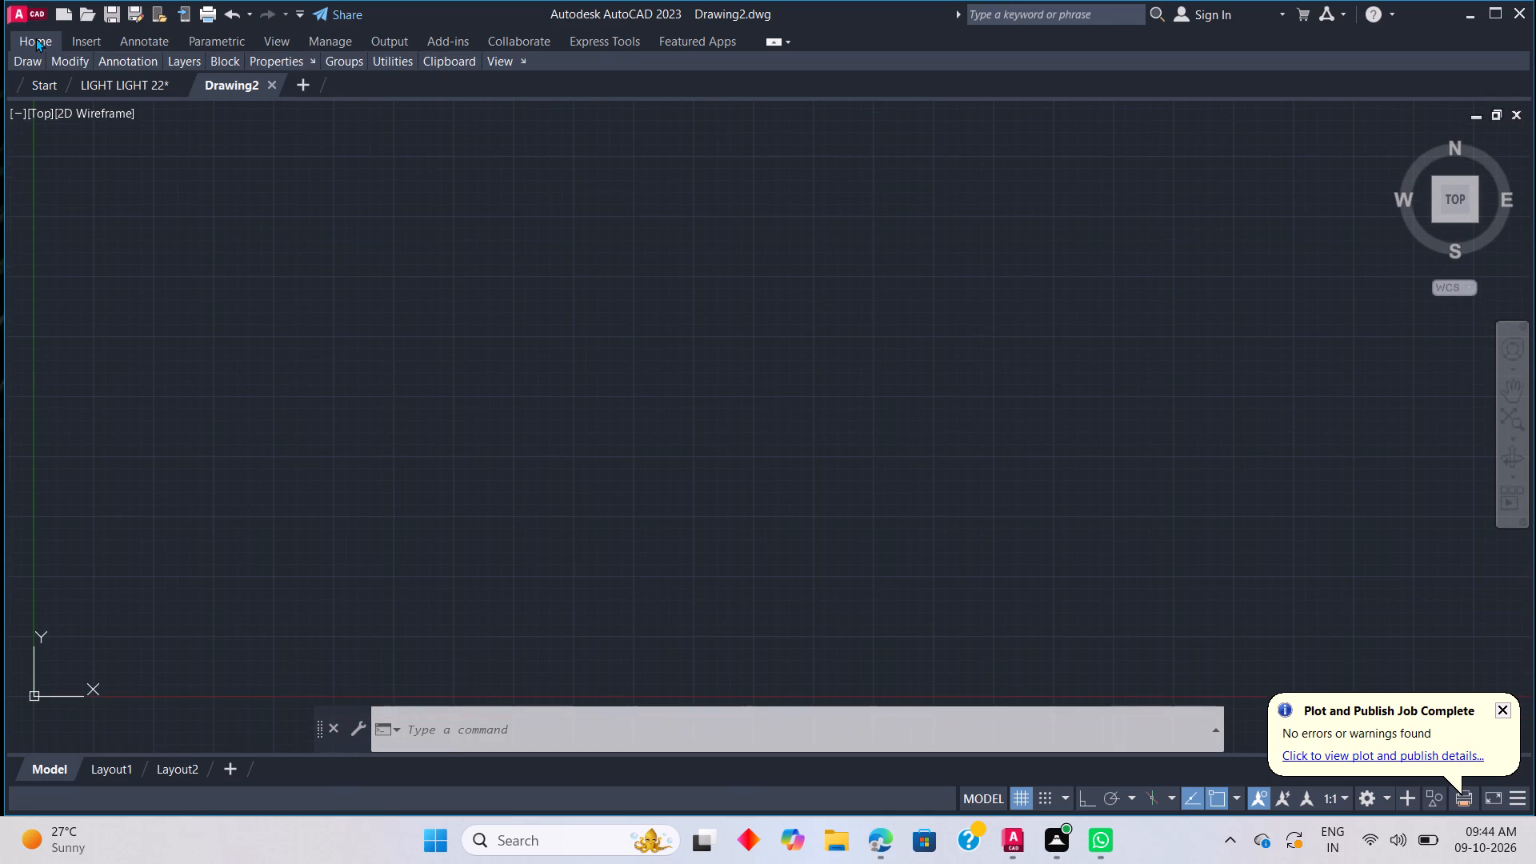
double_click(34, 36)
double_click(34, 36)
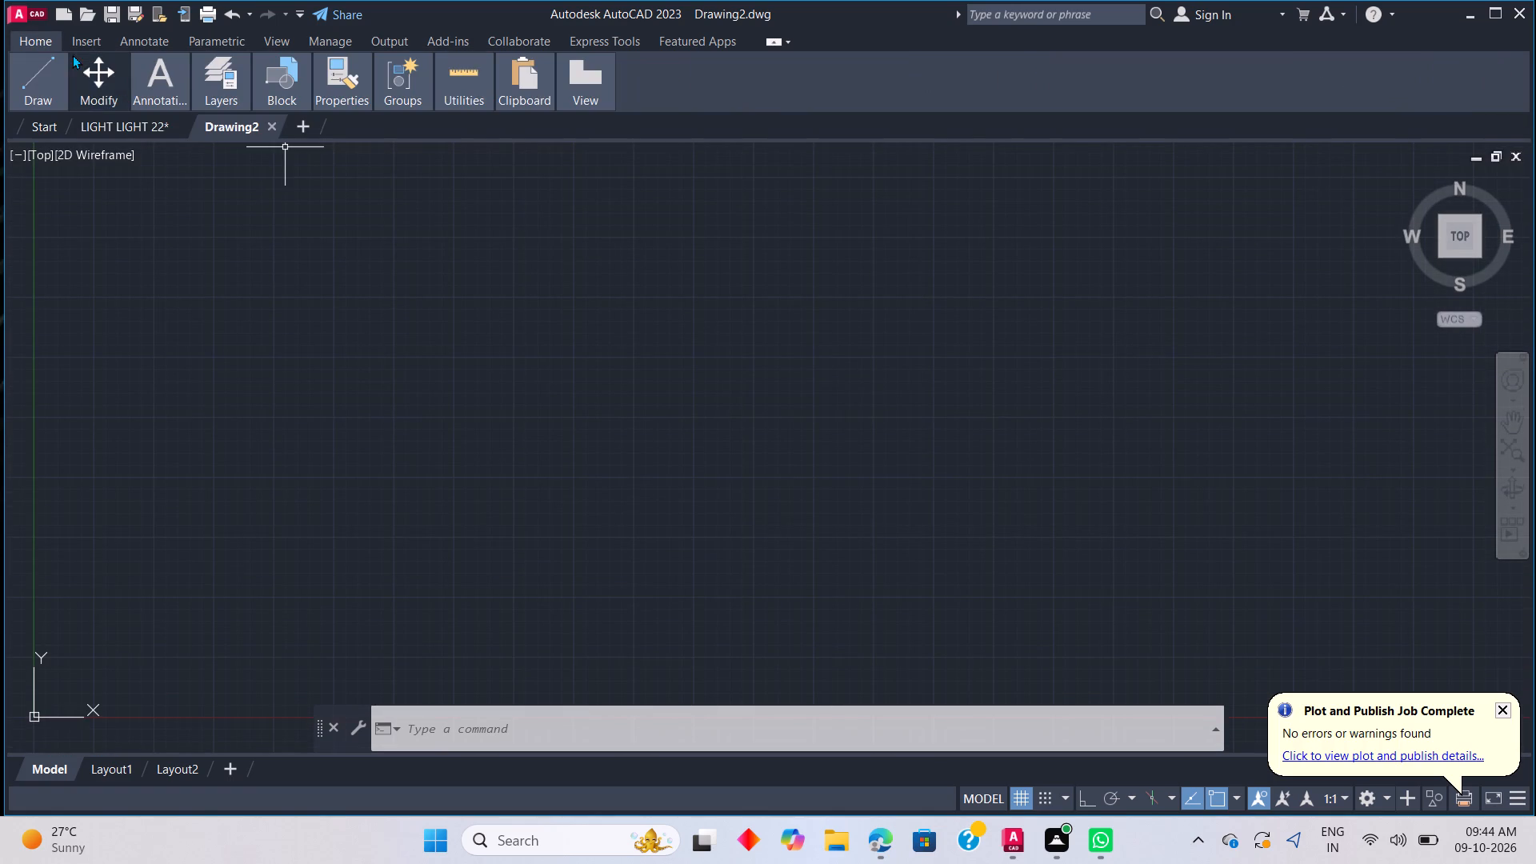
double_click(46, 42)
left_click(46, 42)
left_click(46, 42)
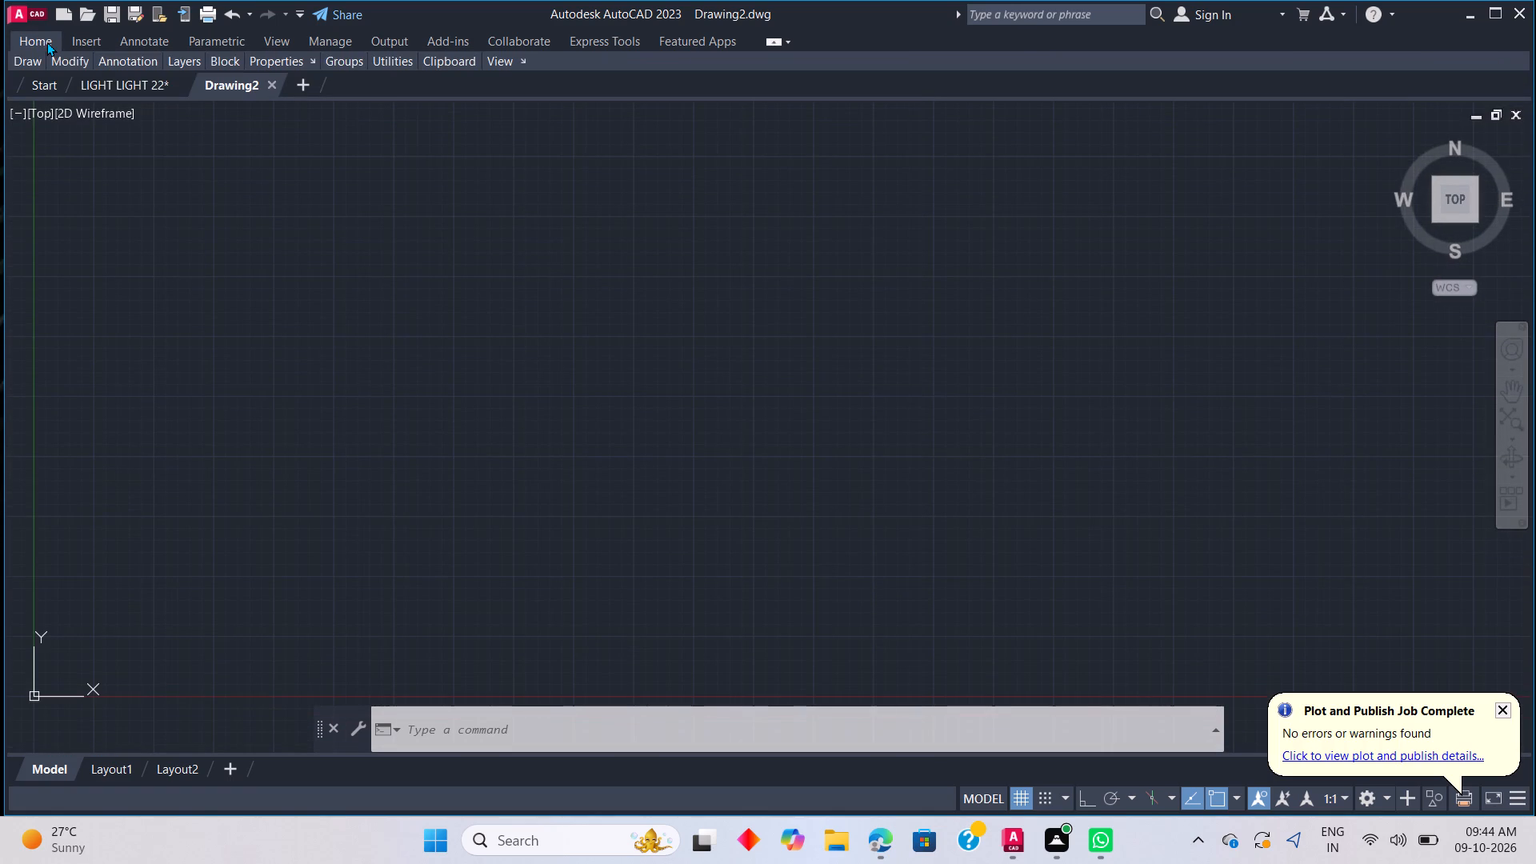
left_click(46, 42)
left_click(55, 66)
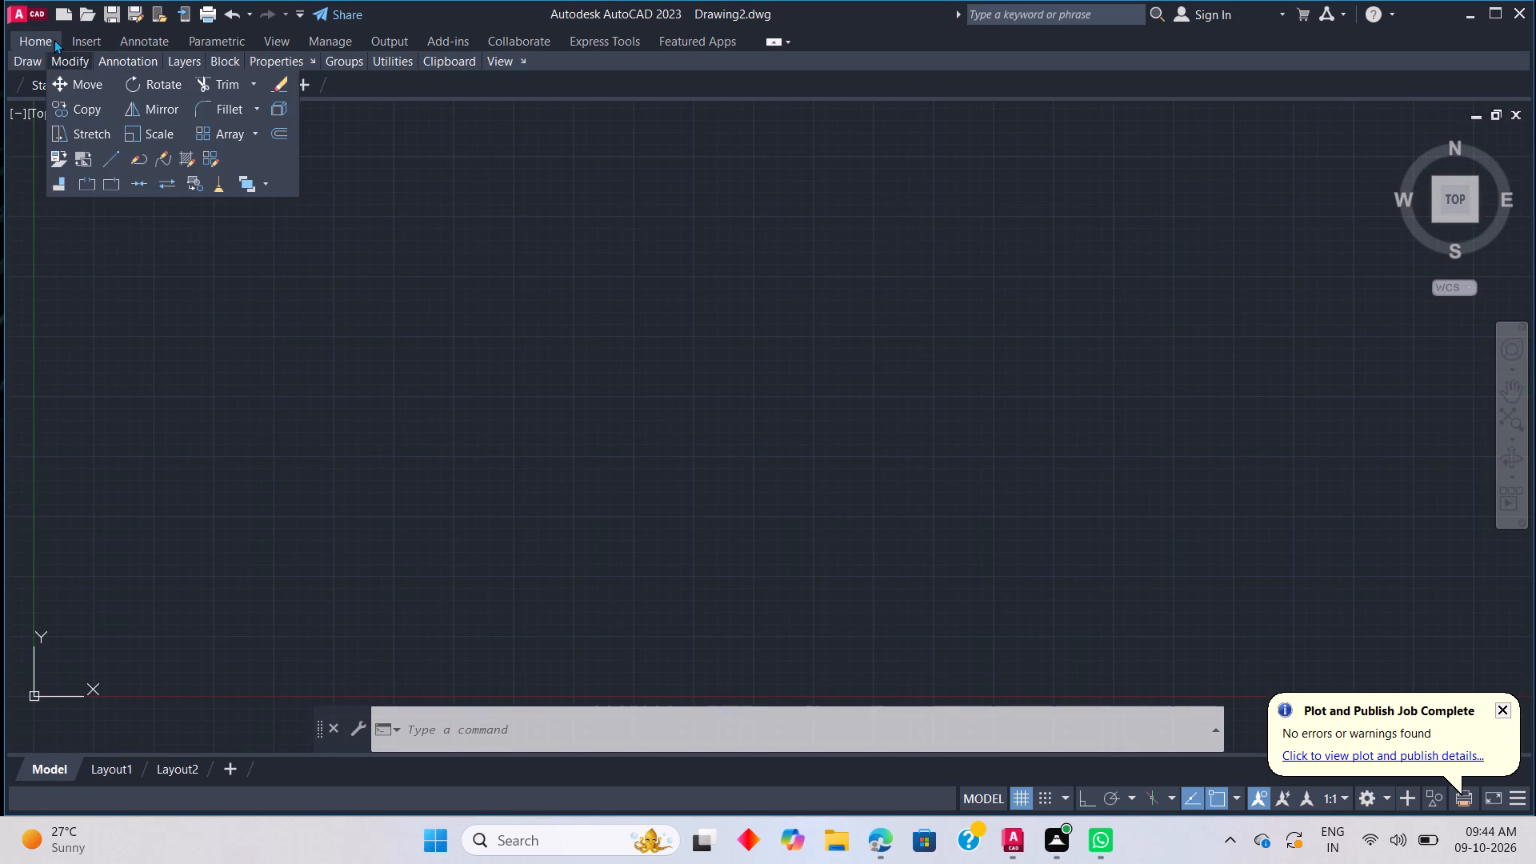
left_click(54, 39)
key("Escape")
key("Escape")
key("Escape")
key("Escape")
left_click(50, 35)
double_click(41, 38)
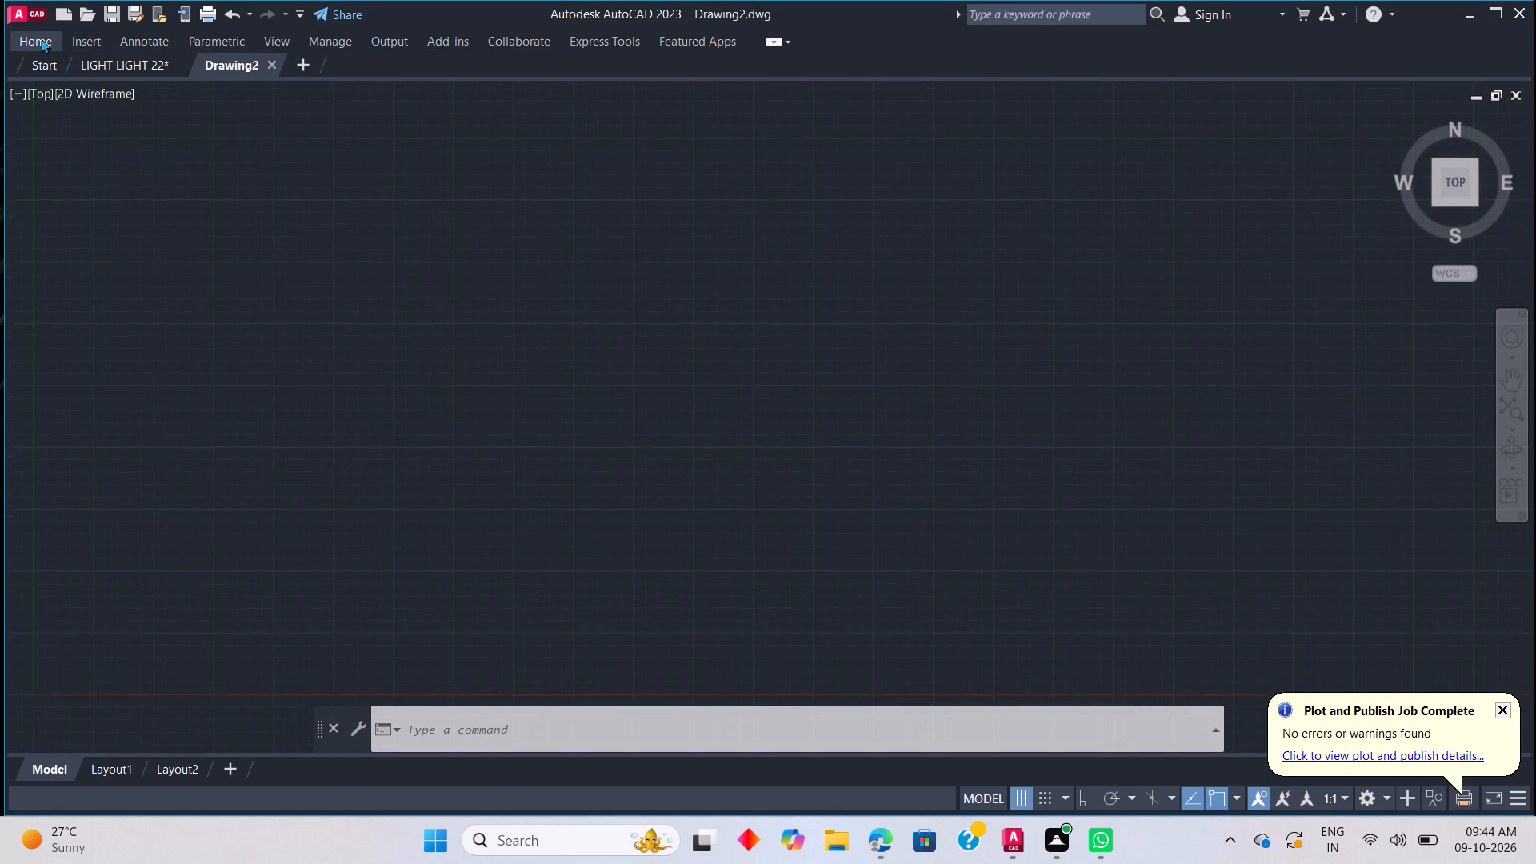
left_click(41, 38)
left_click(41, 38)
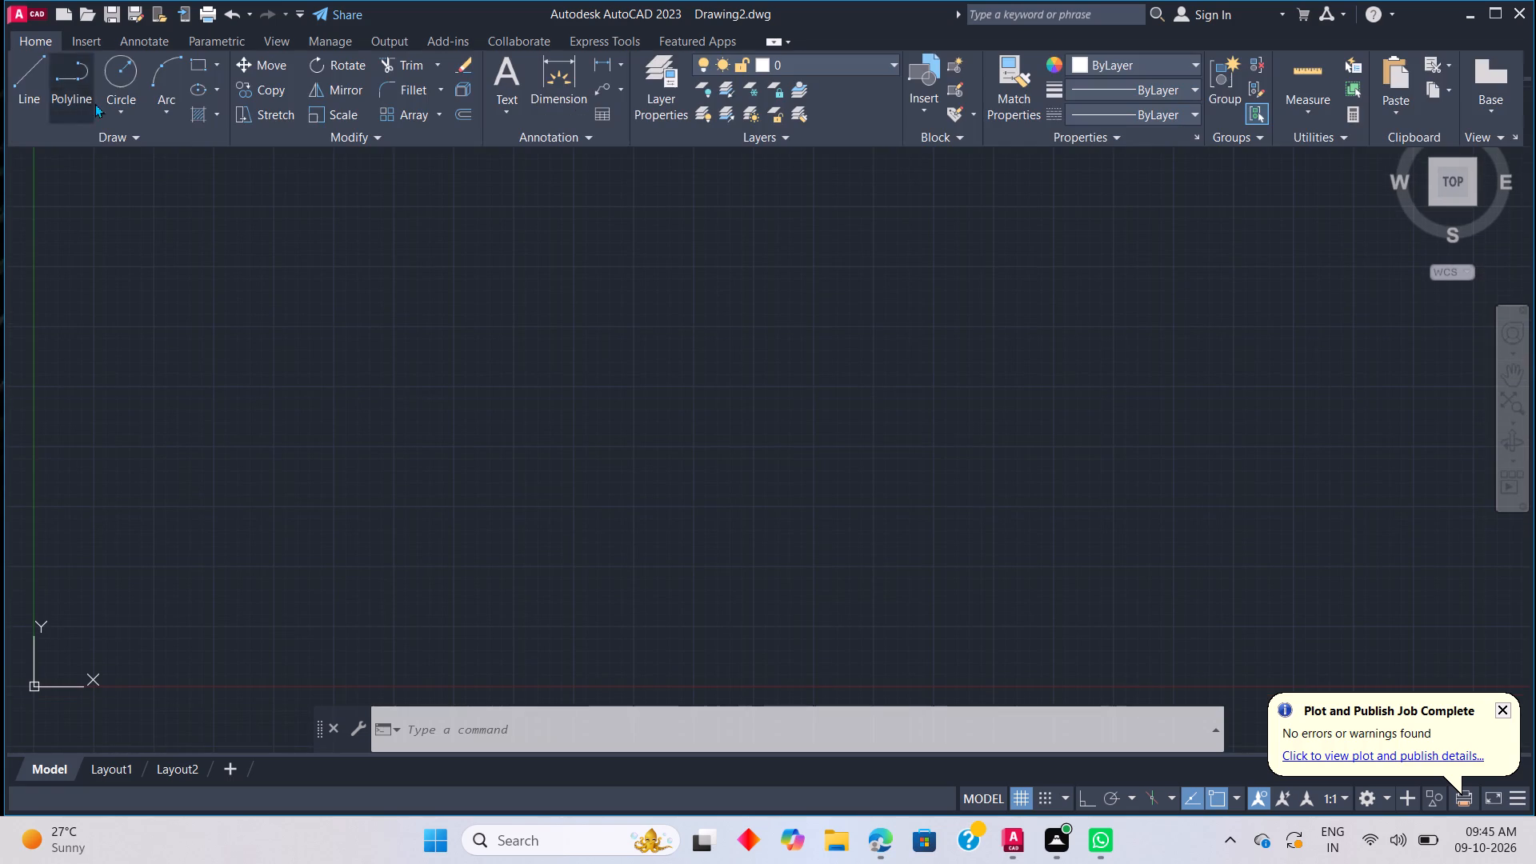
Add six new layers, Layer1 to Layer6, to the drawing with the Layer command.
key("l")
type("A")
key("space")
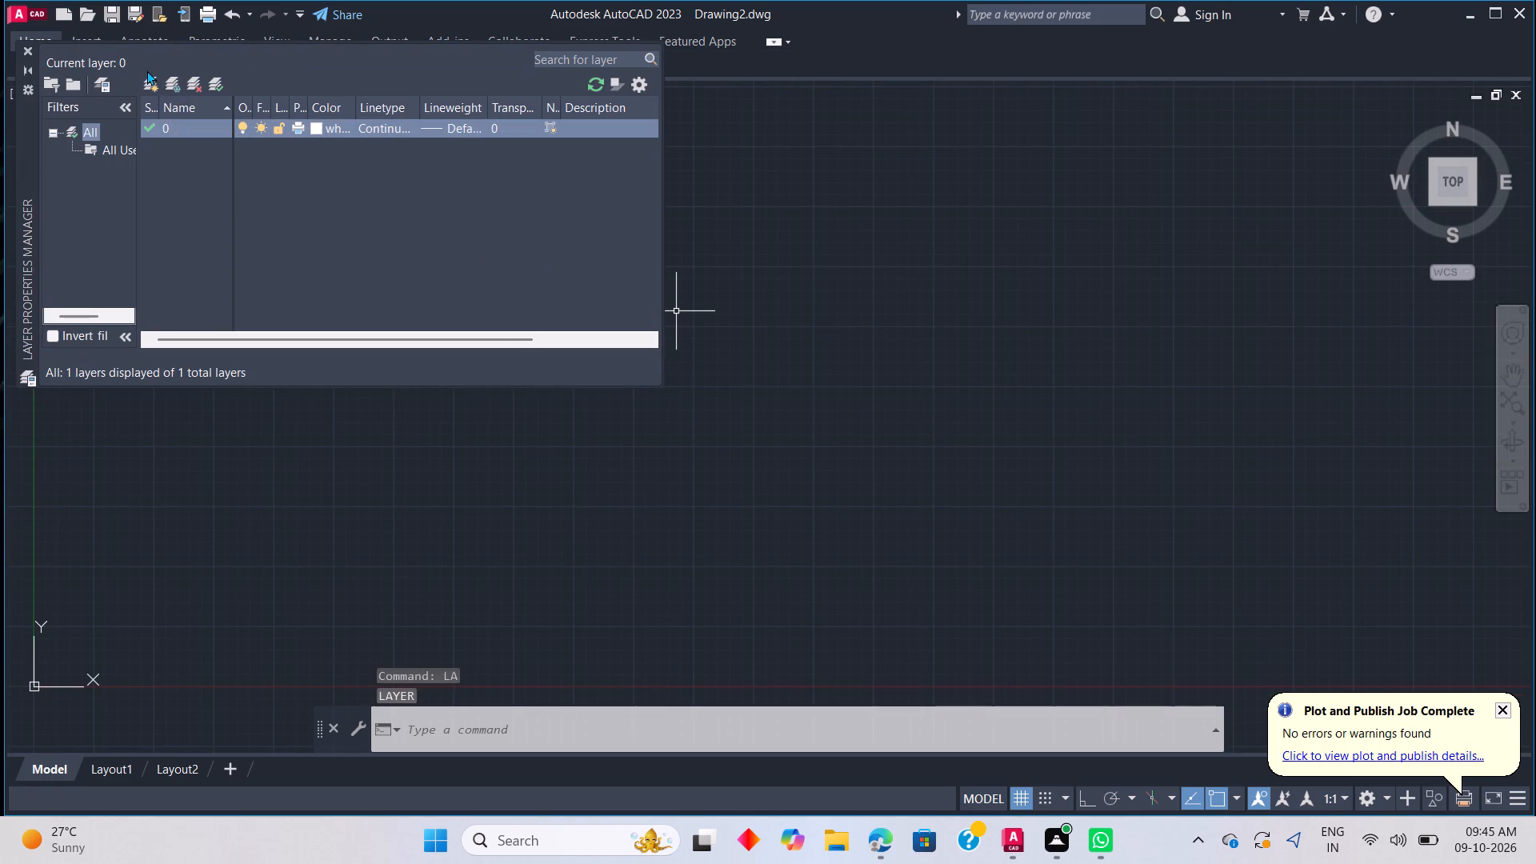
left_click(146, 77)
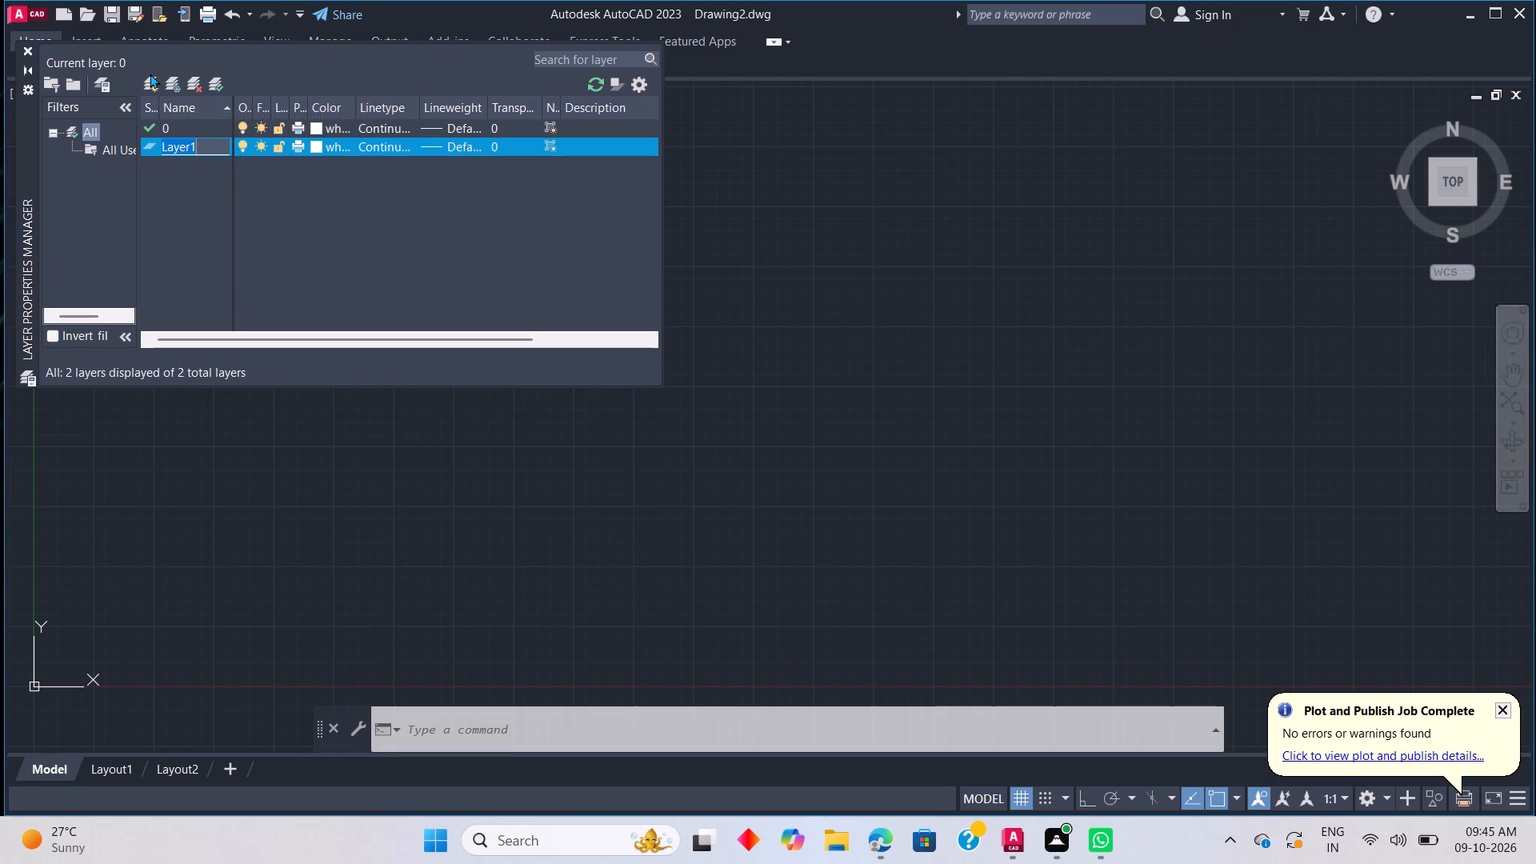
left_click(151, 74)
left_click(151, 74)
left_click(147, 83)
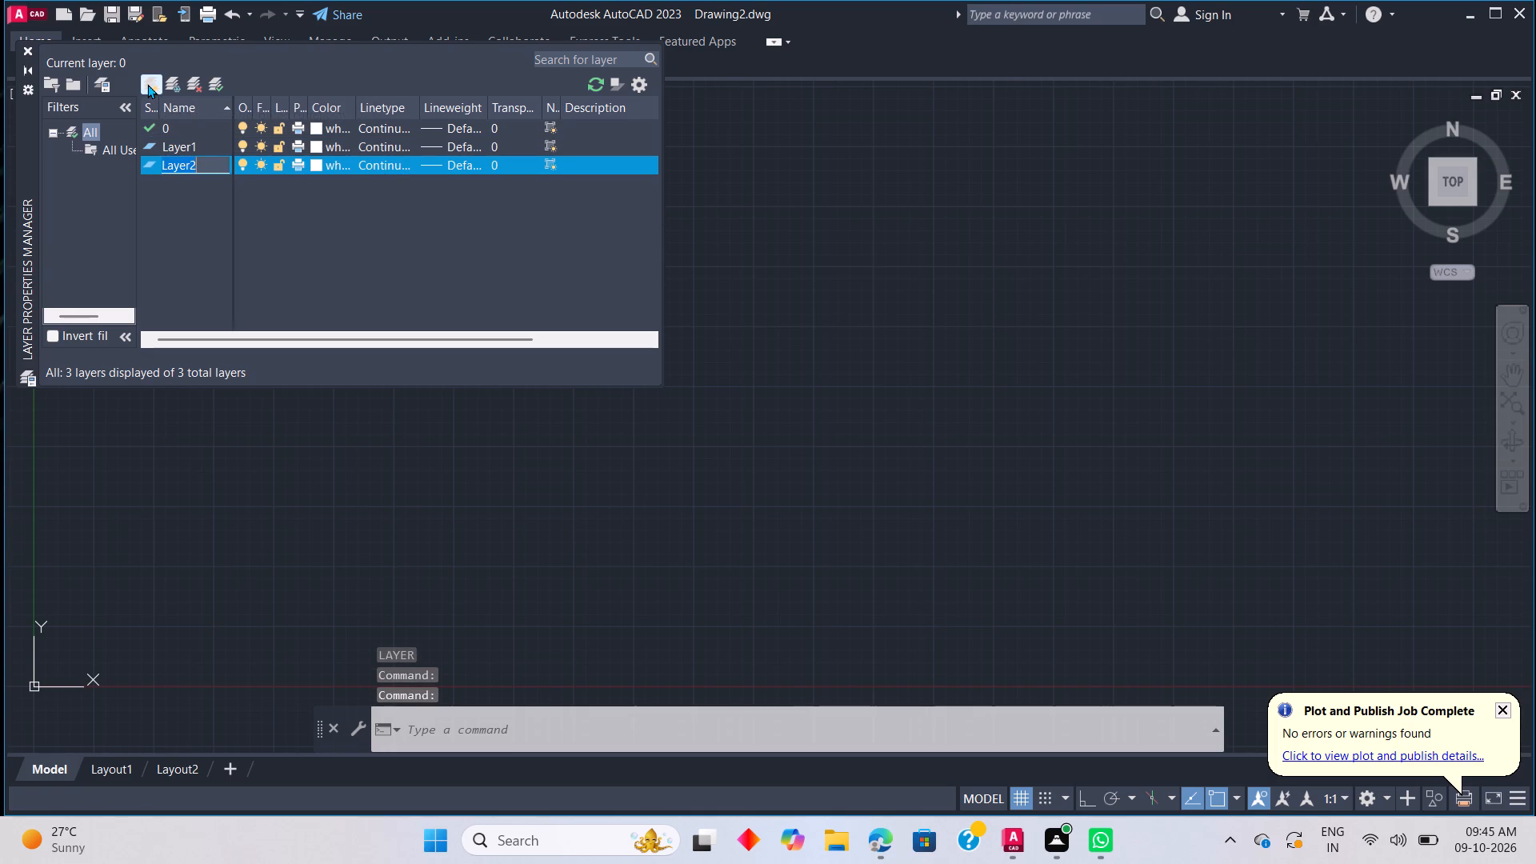
left_click(147, 86)
left_click(147, 85)
left_click(147, 85)
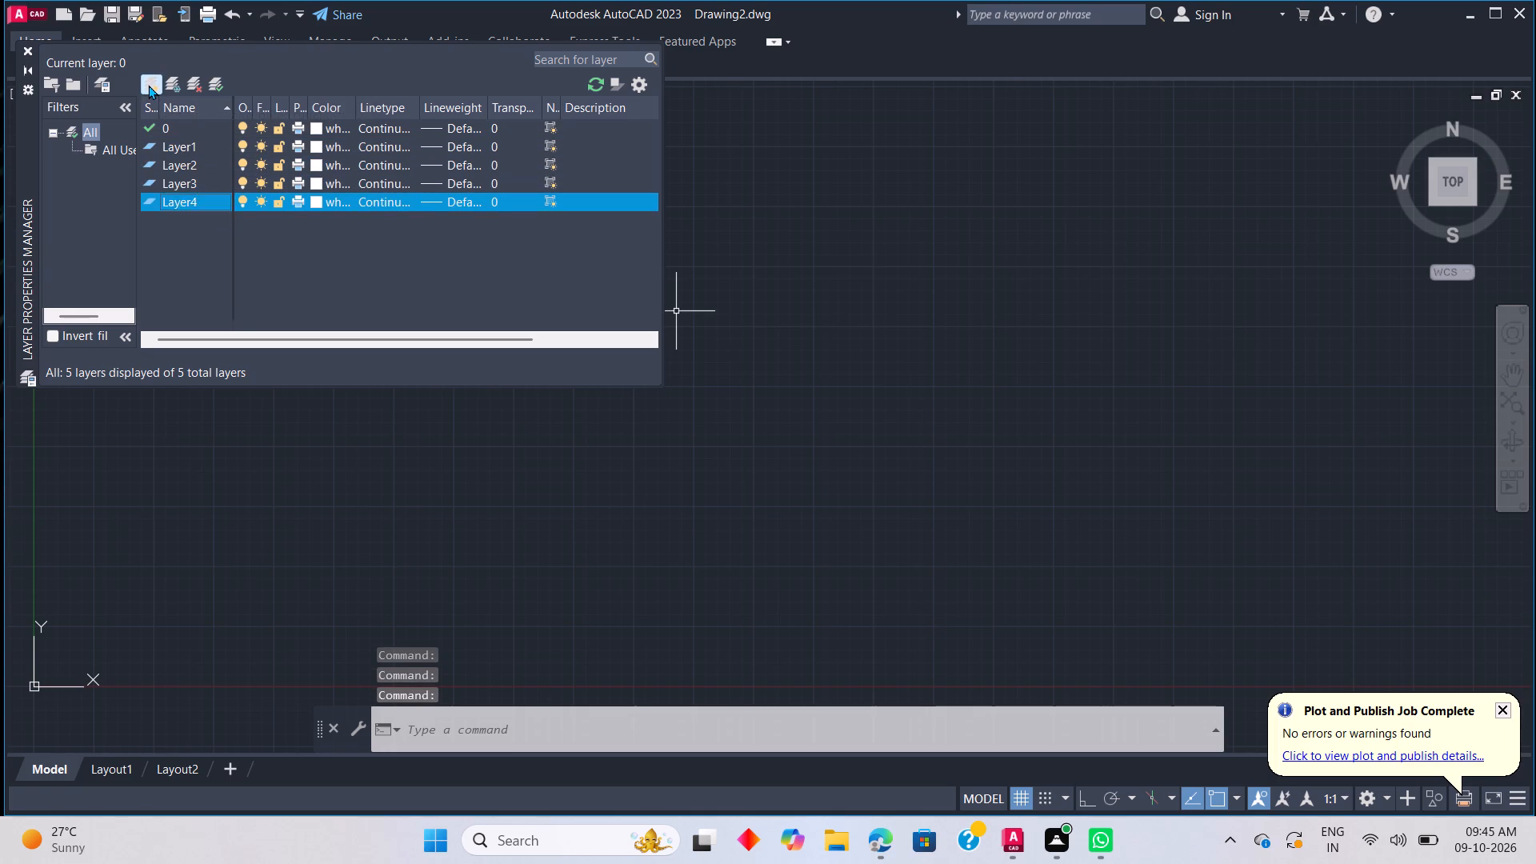
left_click(148, 84)
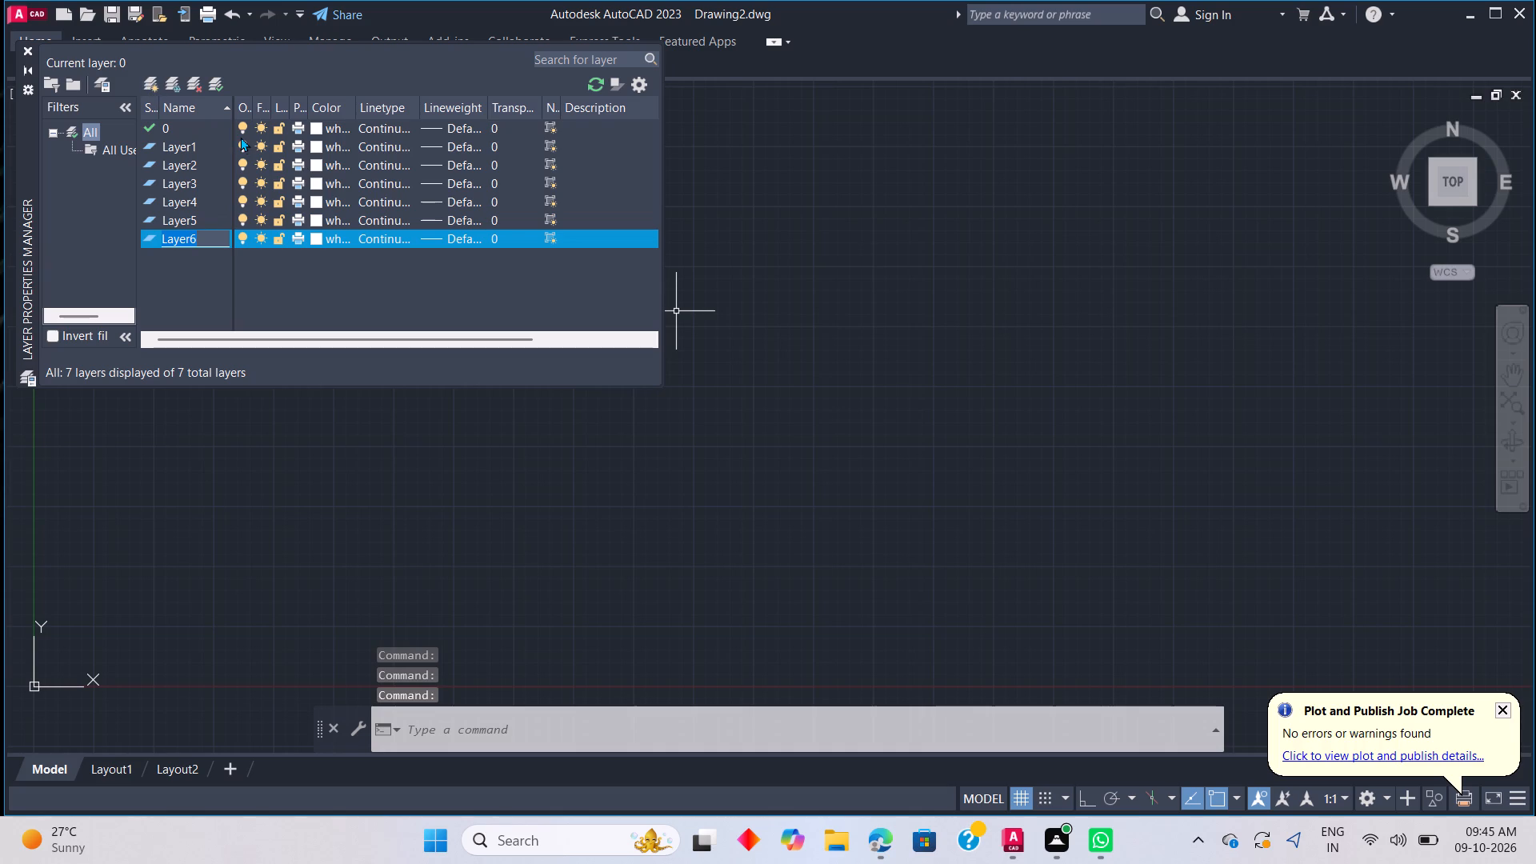
Set the color of layer 0 to index color 240.
left_click(314, 134)
left_click(313, 132)
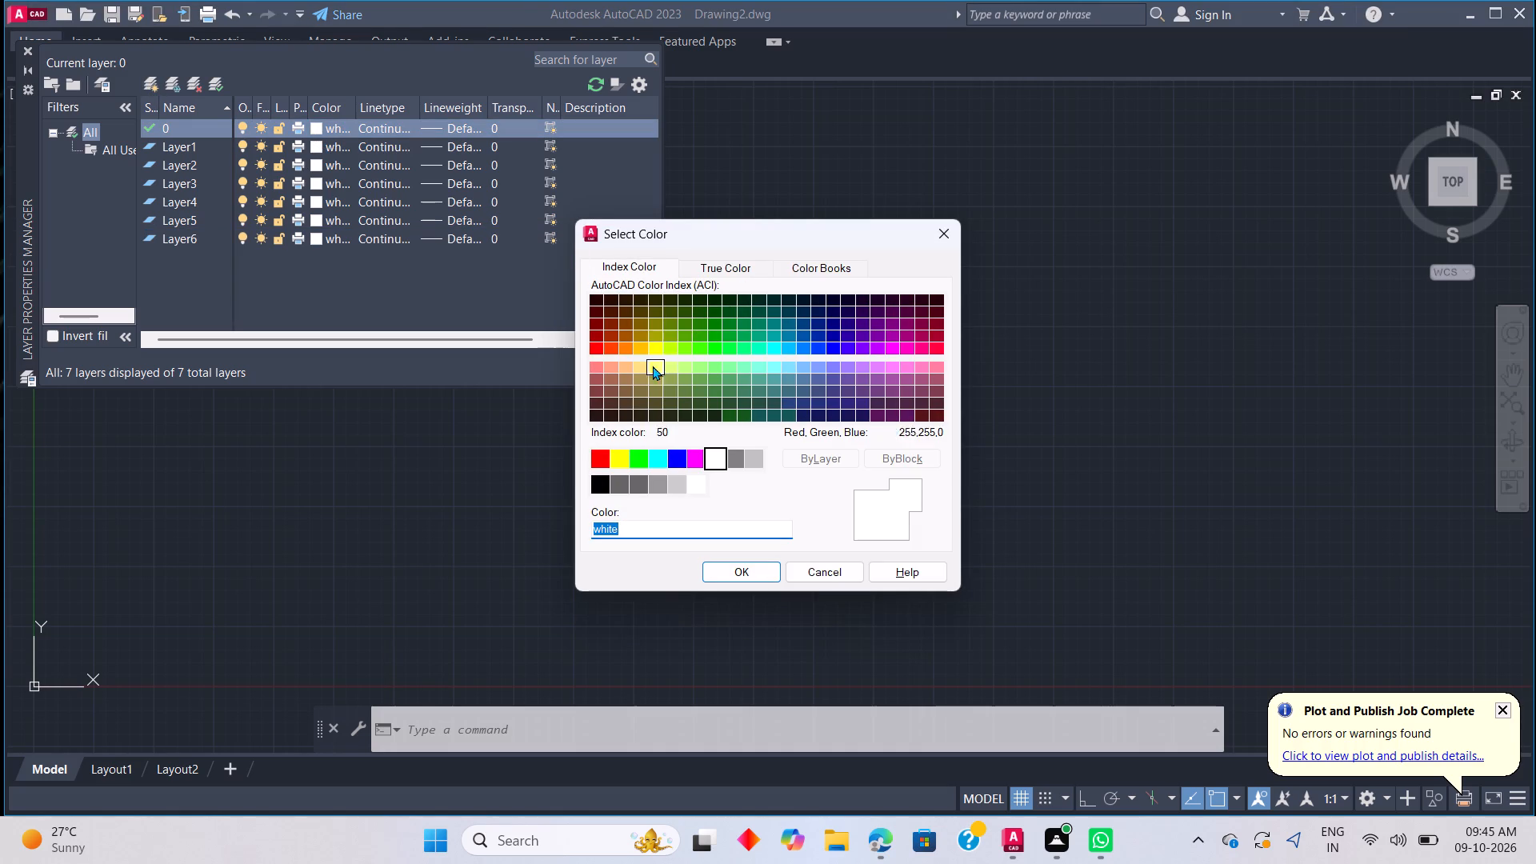
scroll(598, 358, "up", 3)
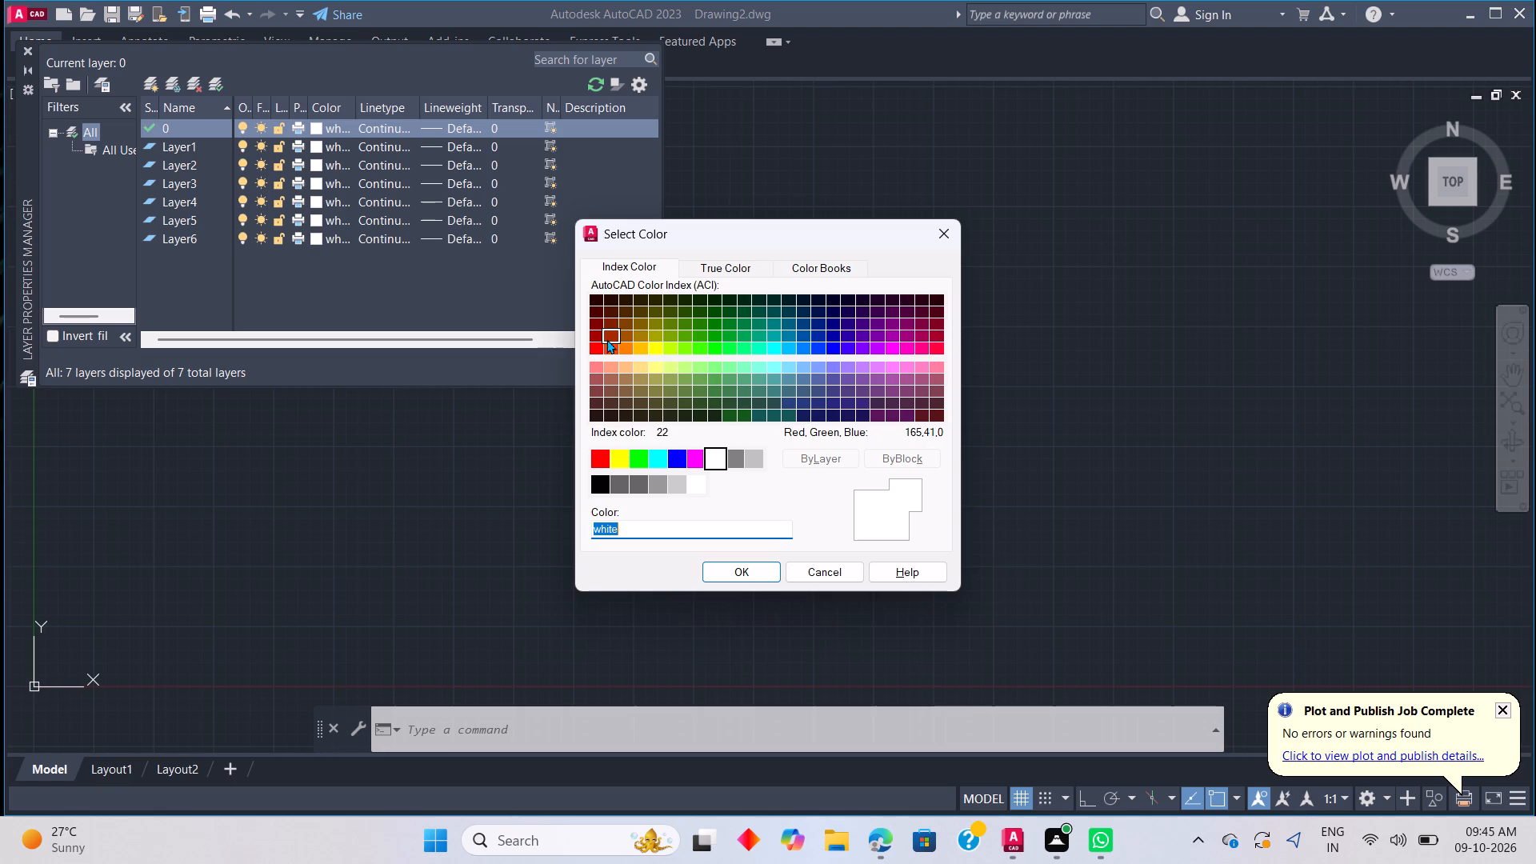
left_click(940, 355)
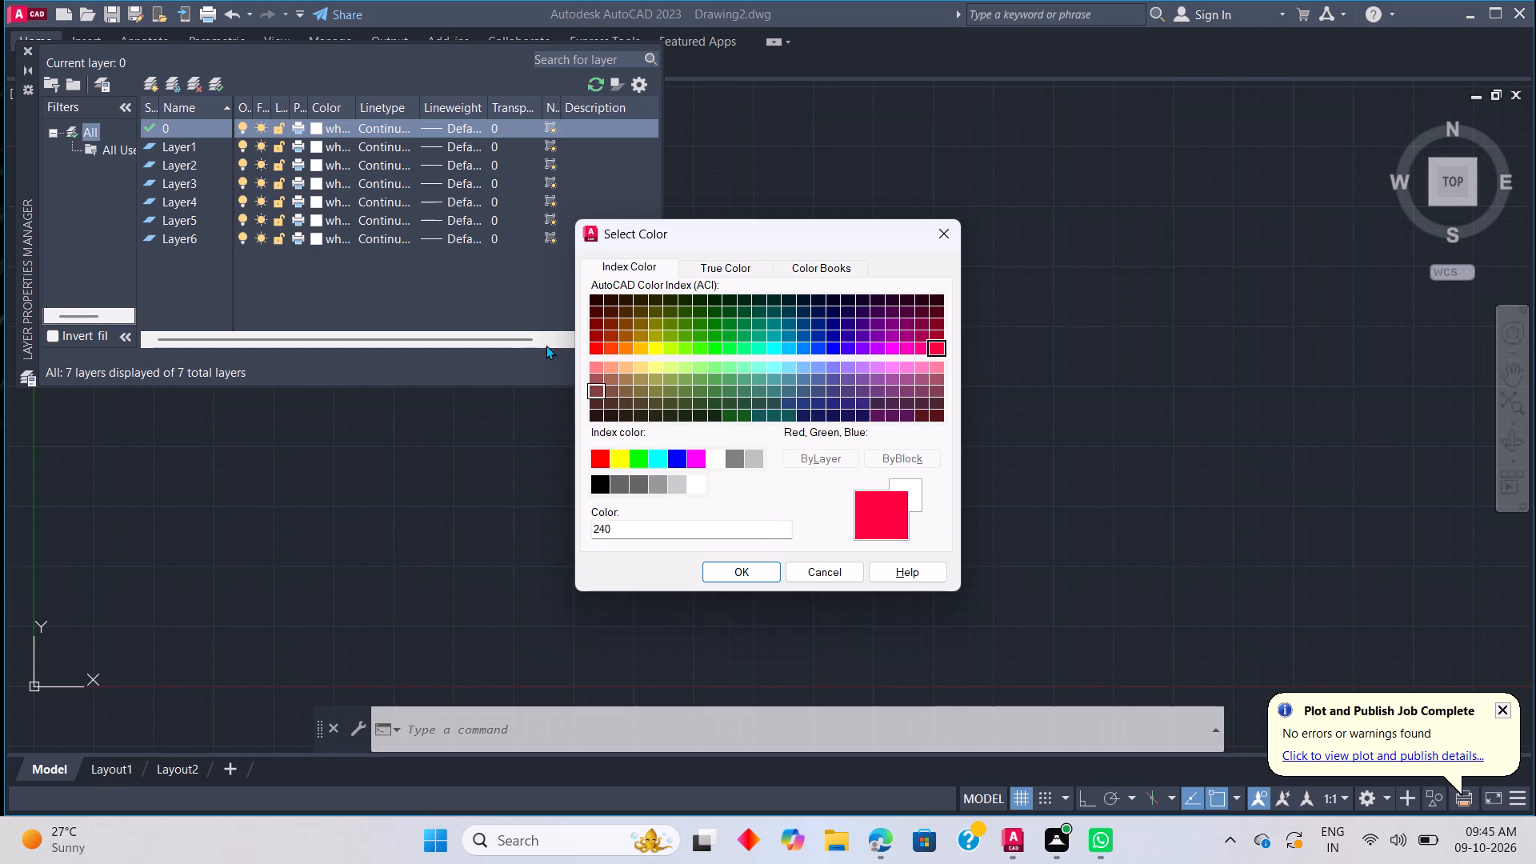
left_click(588, 348)
left_click(589, 348)
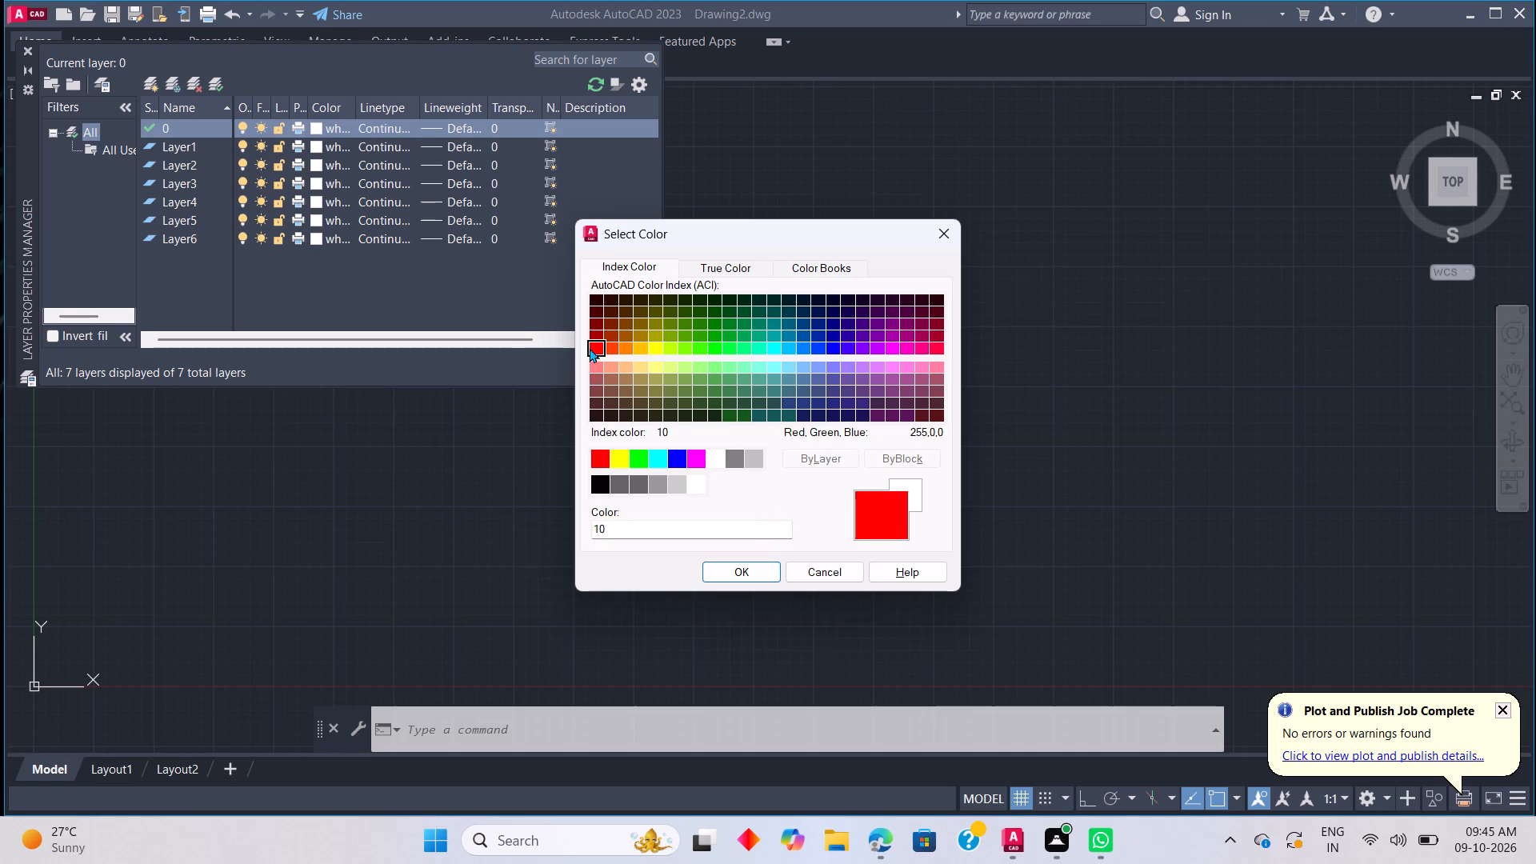
left_click(606, 349)
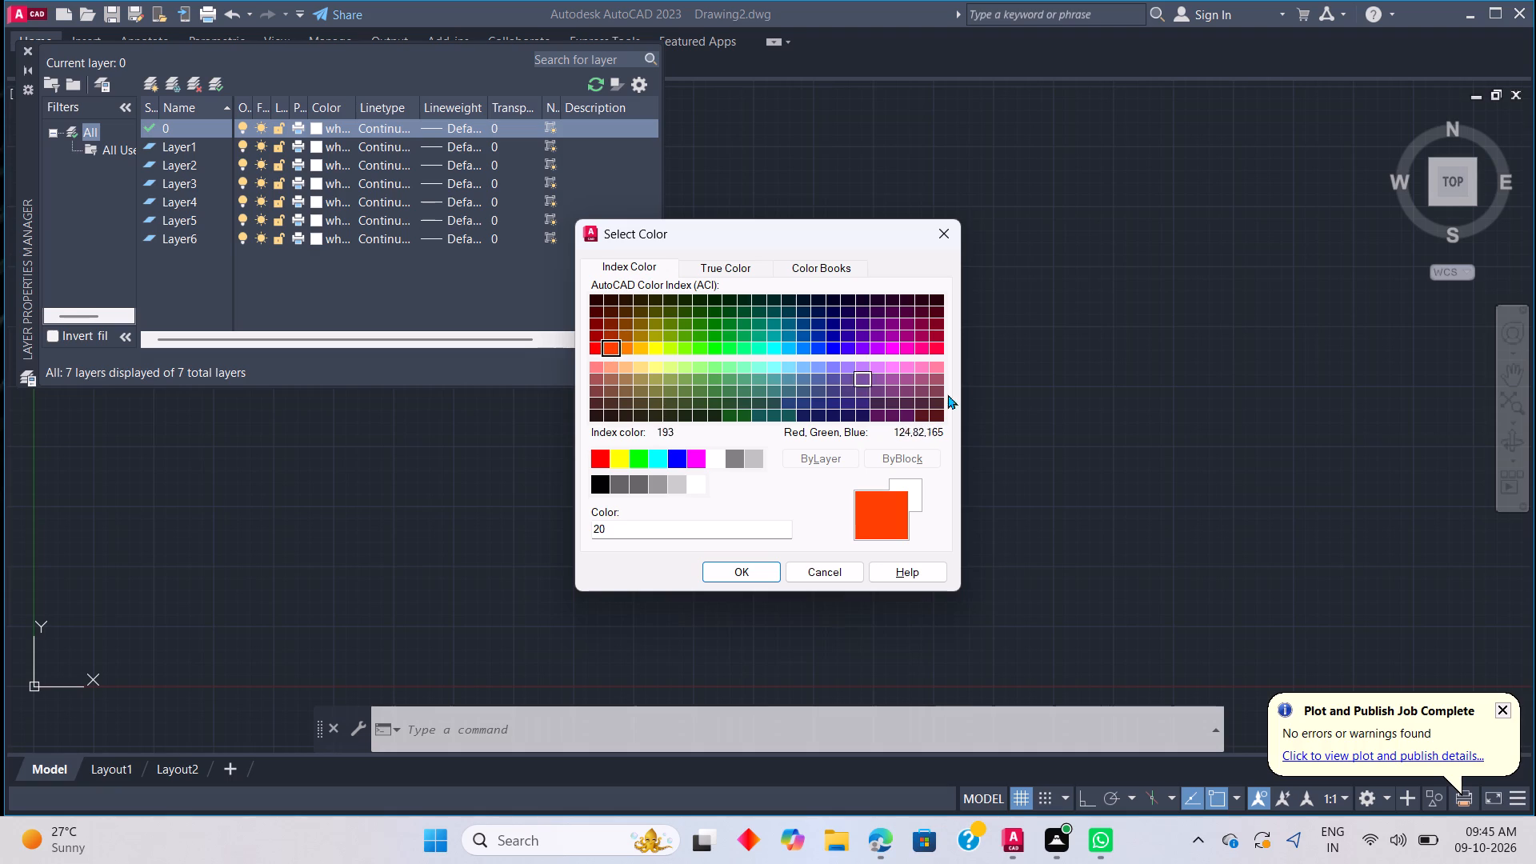
left_click(938, 348)
left_click(919, 350)
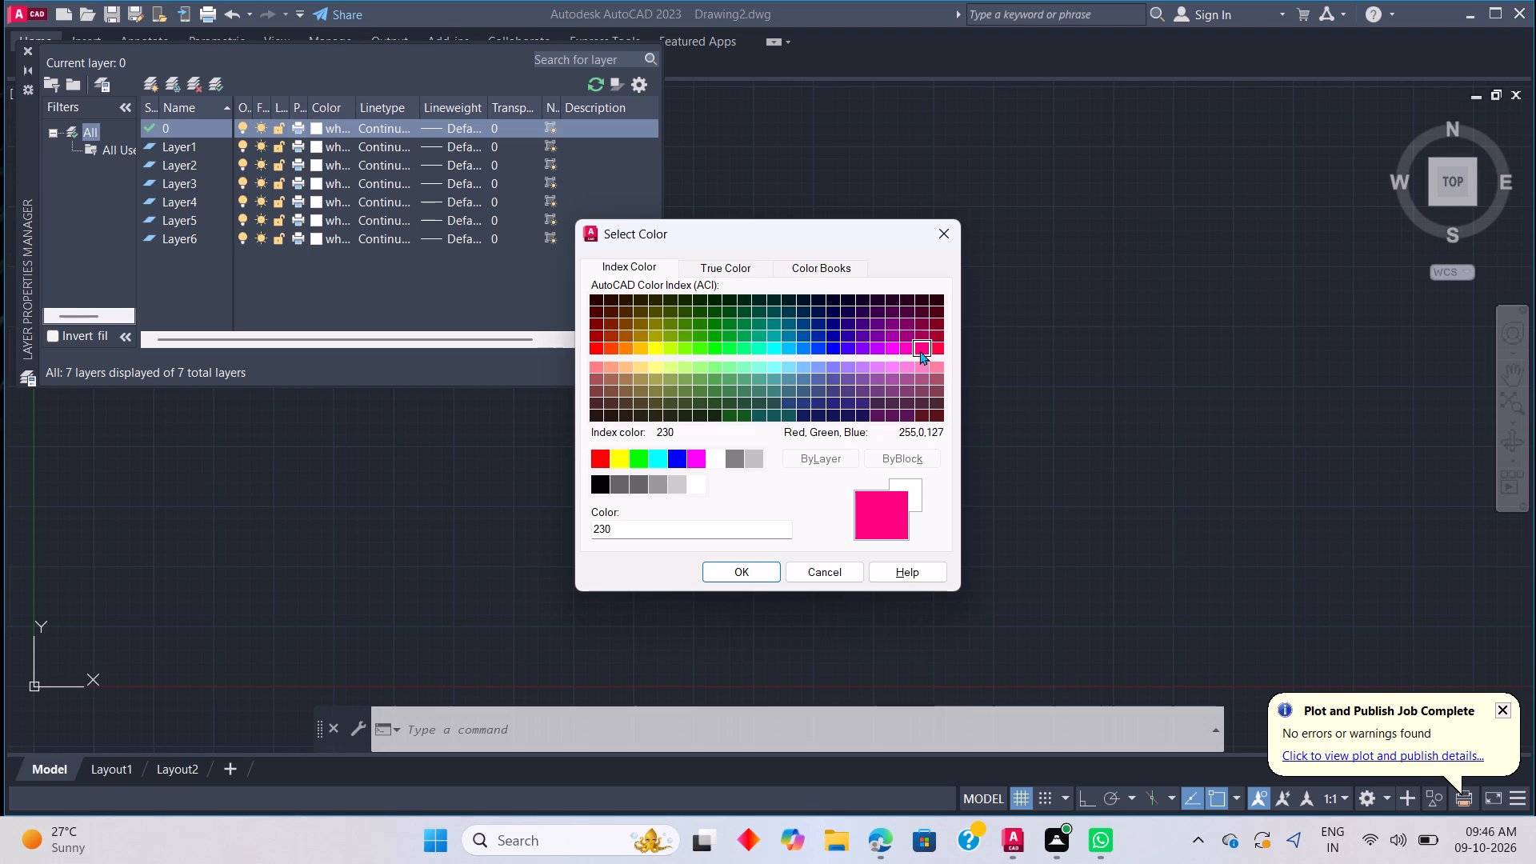
left_click(938, 346)
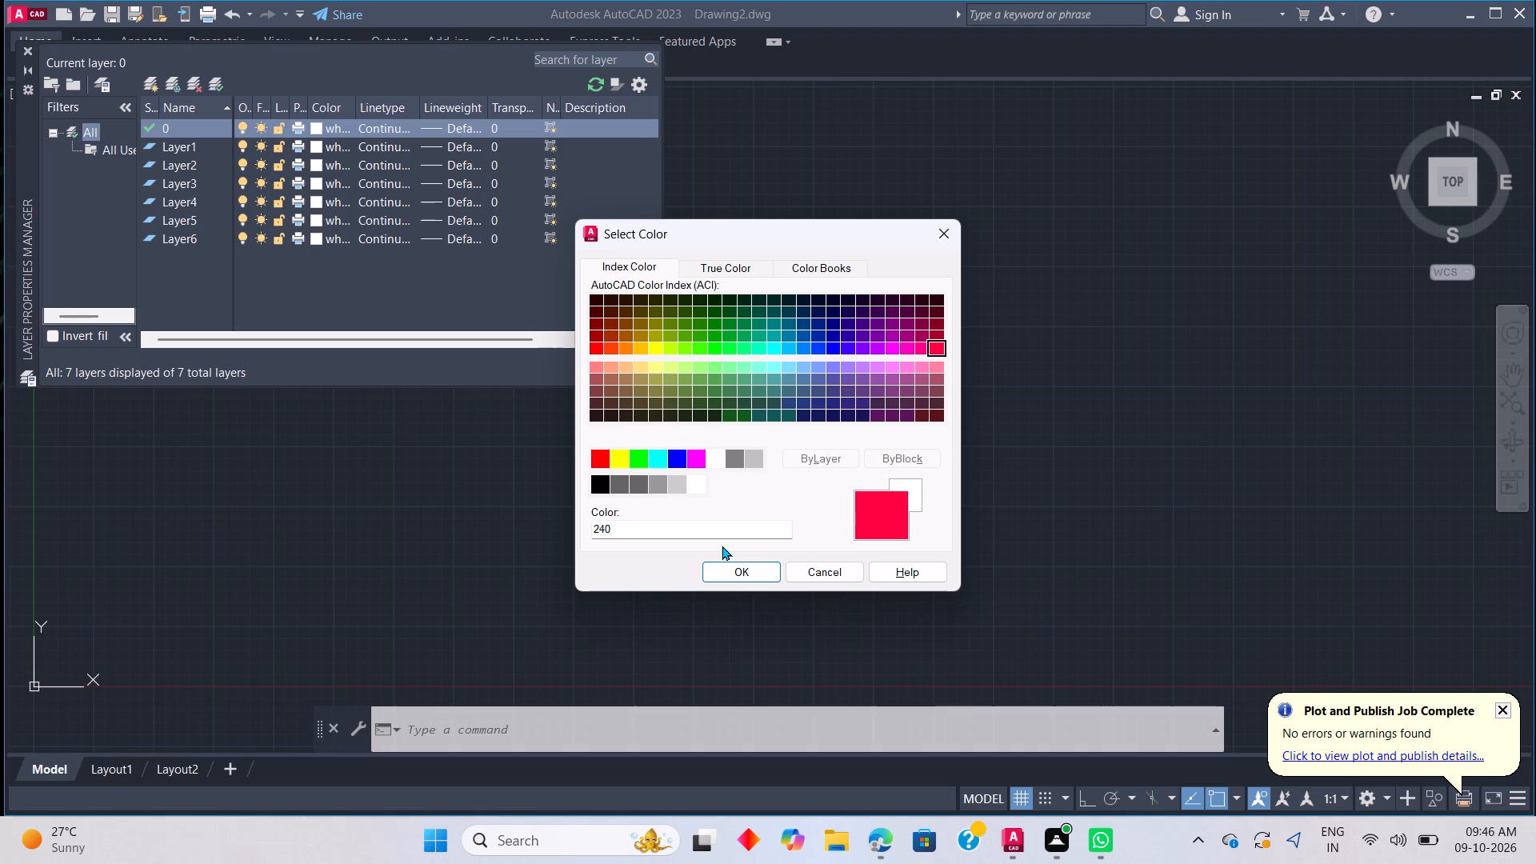
left_click(738, 574)
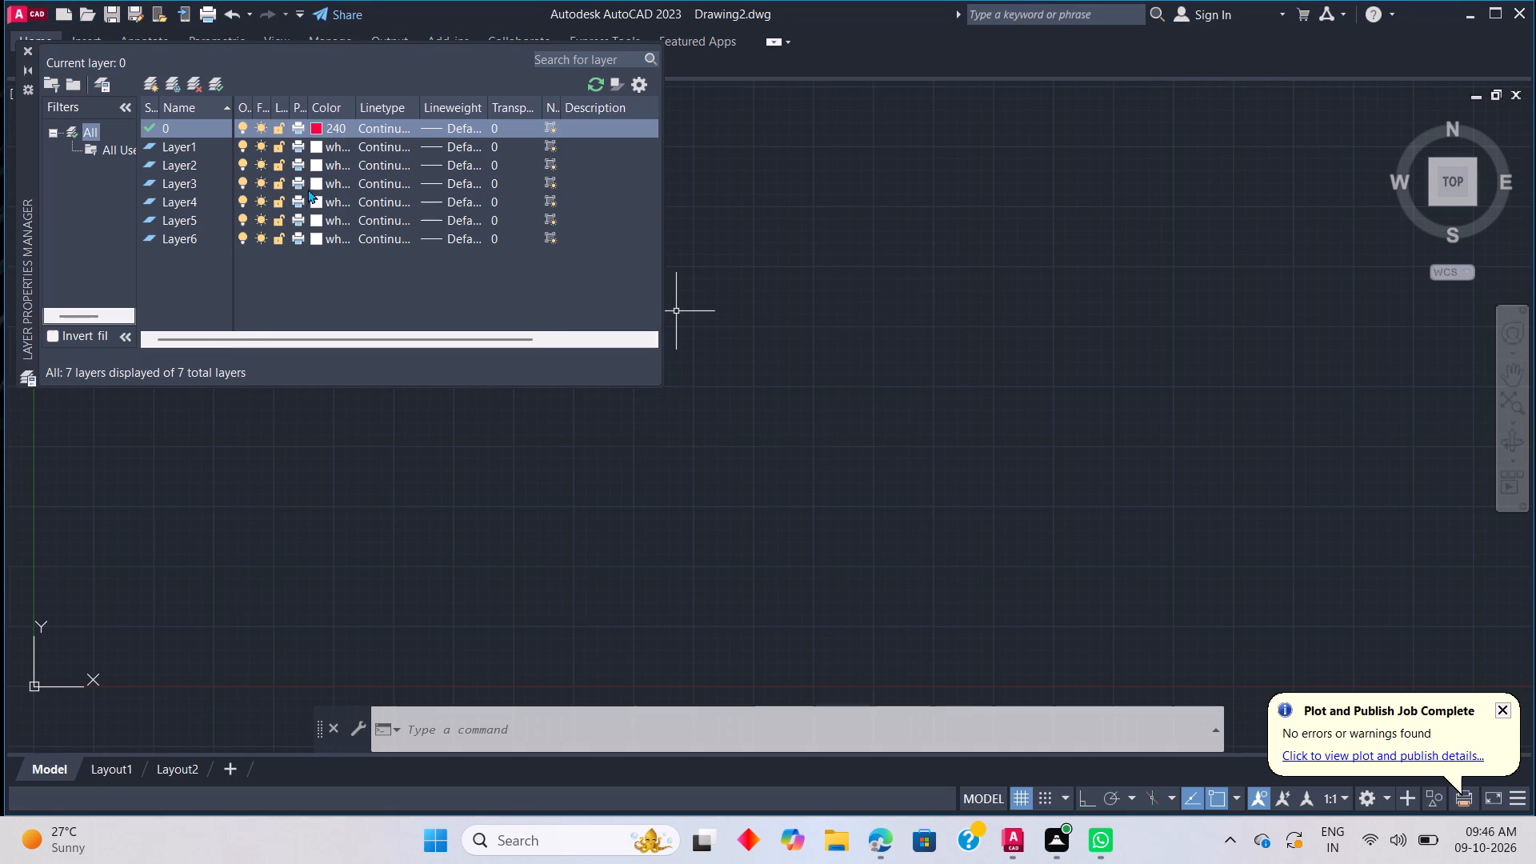
Set the color of Layer1 to index color 250 (black).
left_click(310, 144)
left_click(310, 147)
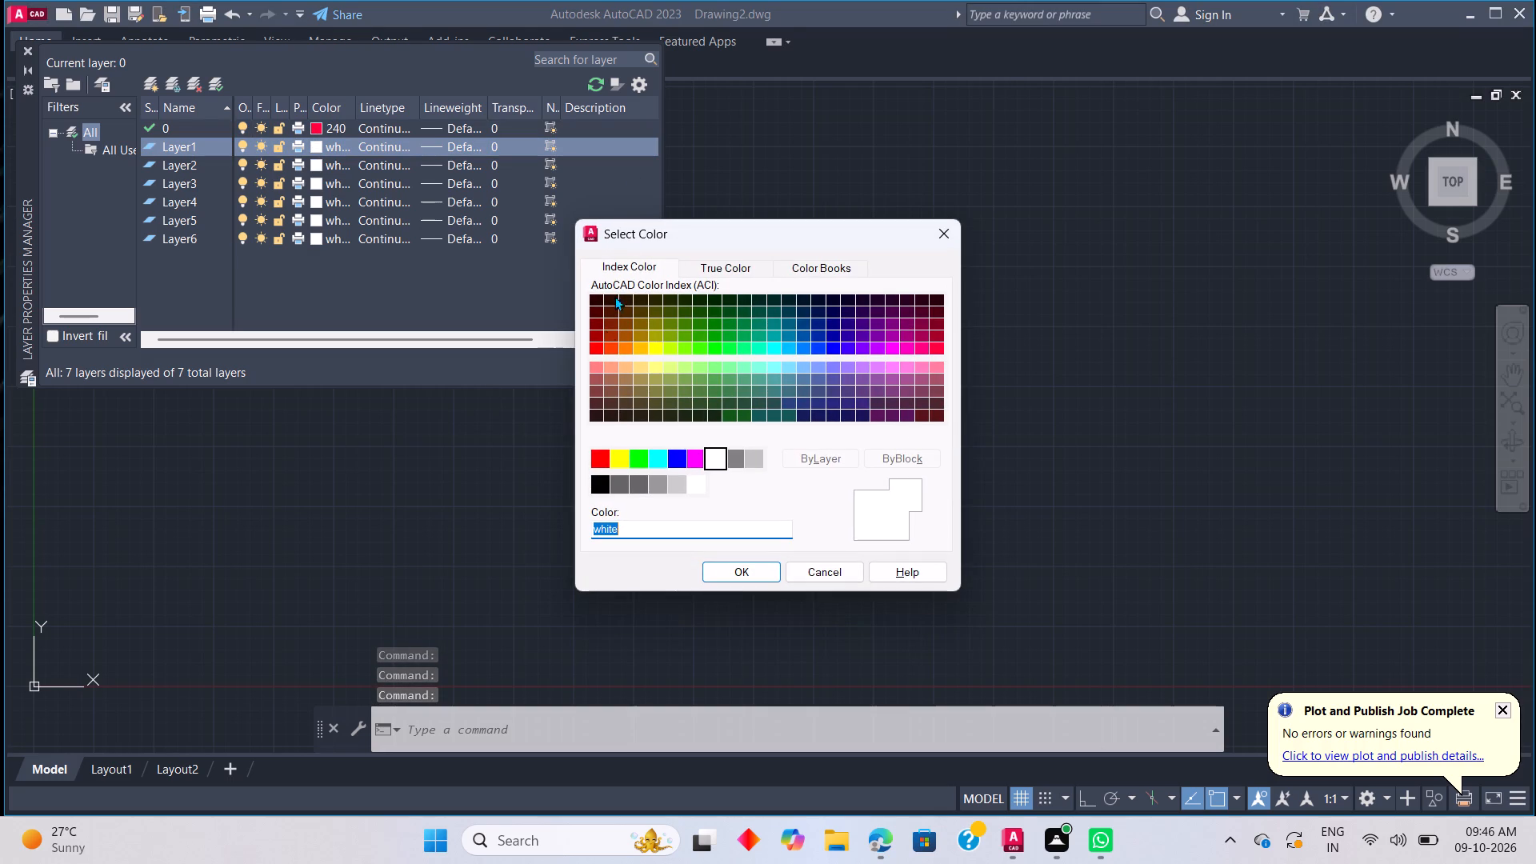
left_click(600, 500)
left_click(597, 489)
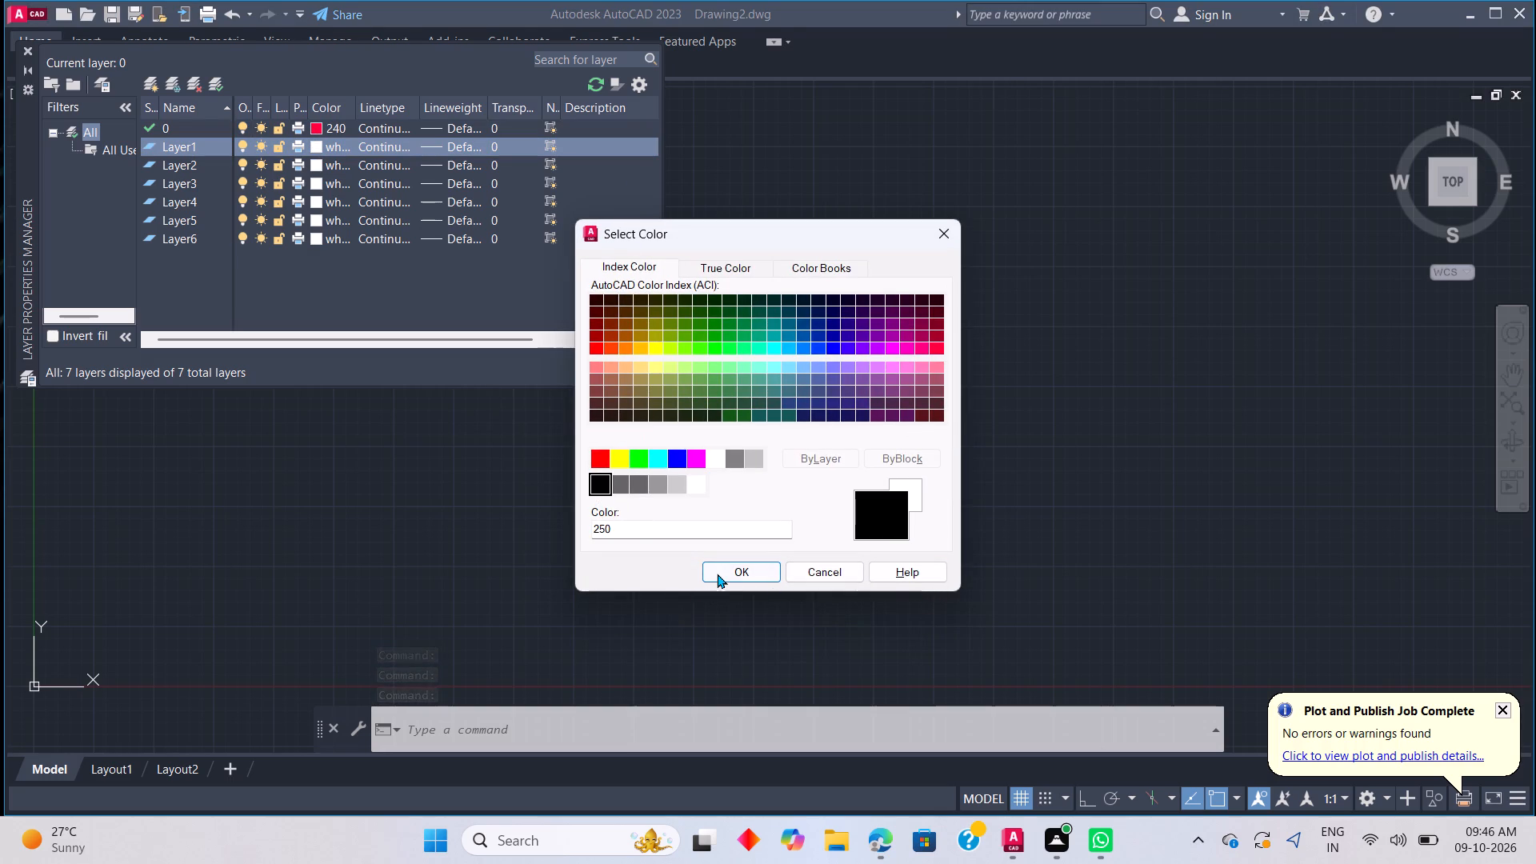
left_click(718, 574)
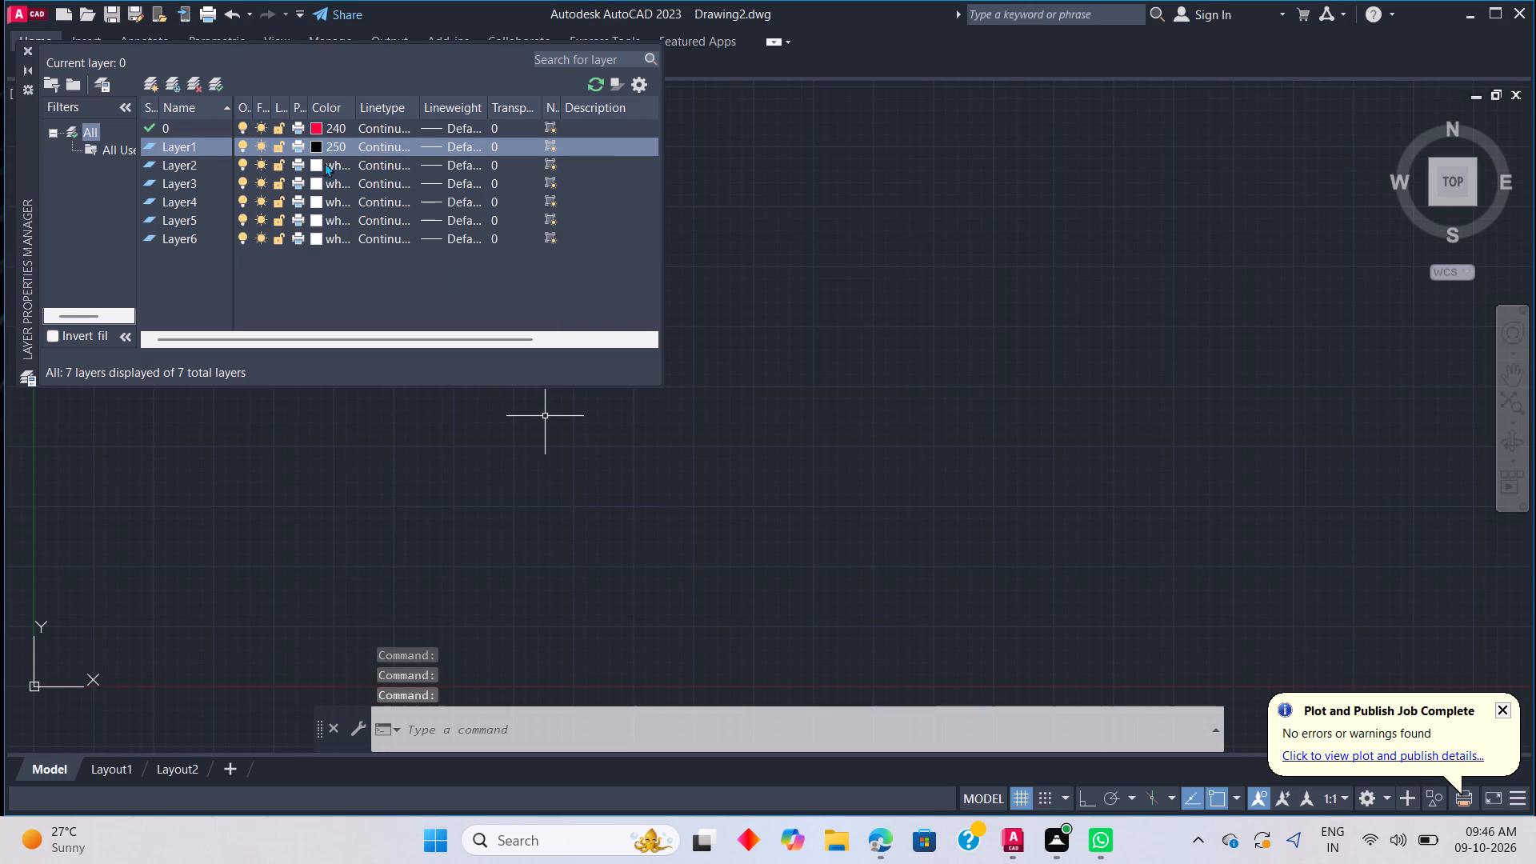
Set the color of Layer2 to index color 220 (magenta).
left_click(320, 162)
left_click(320, 162)
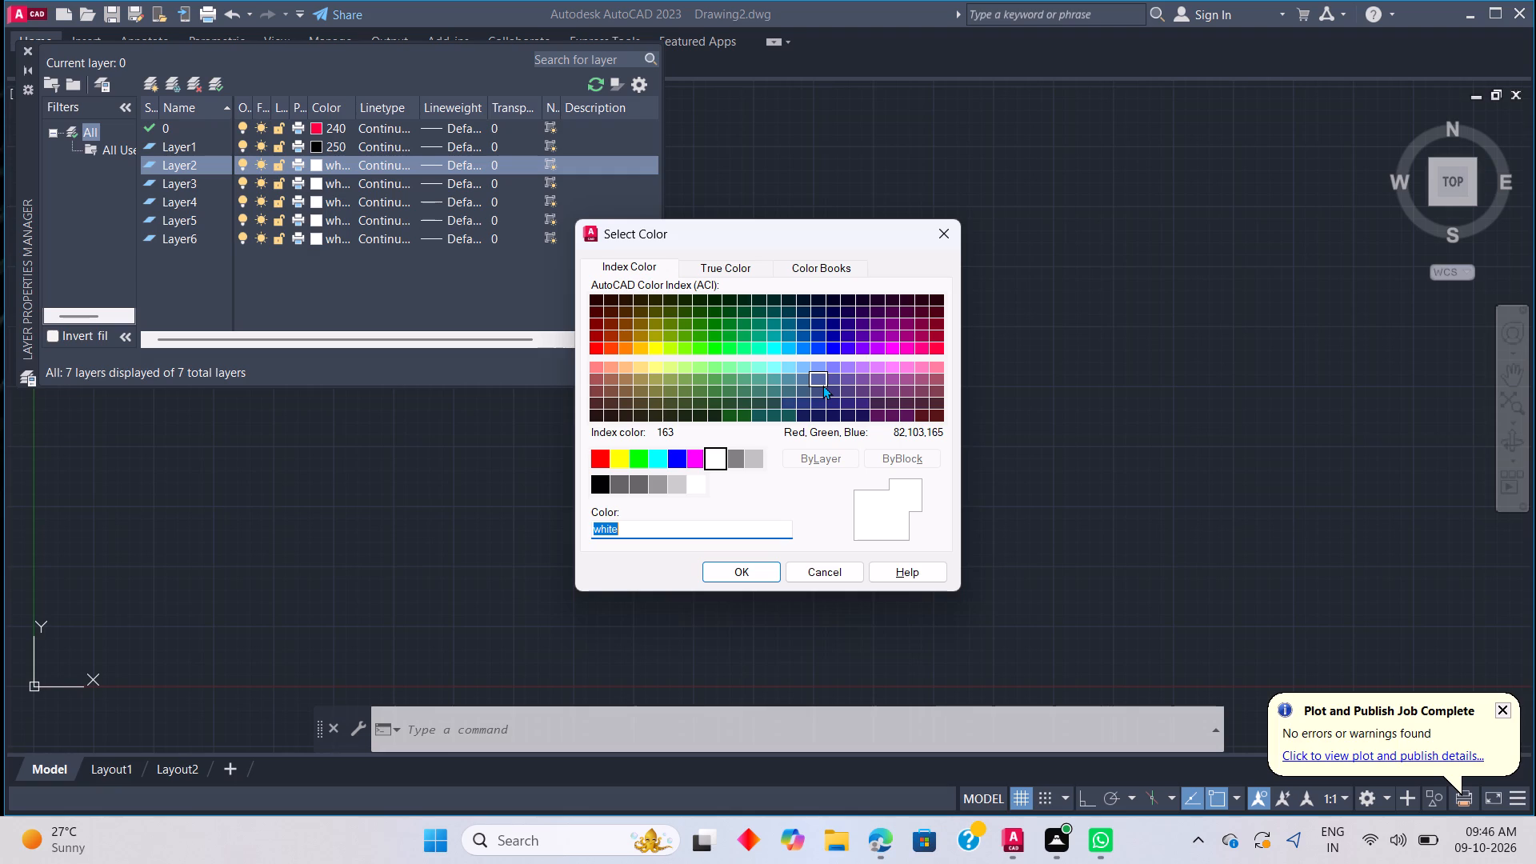
left_click(914, 349)
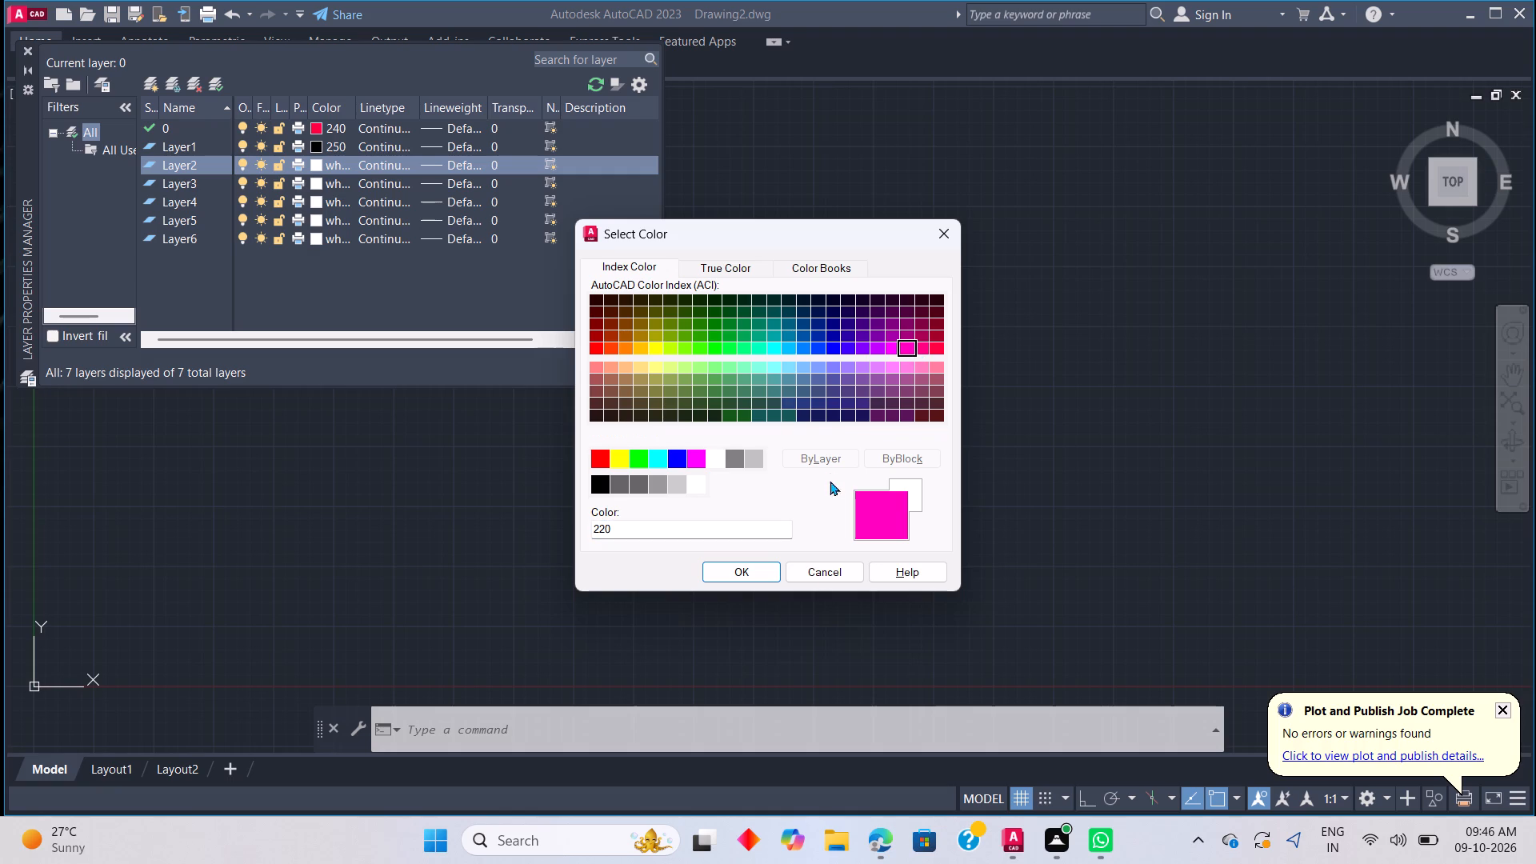
left_click(726, 570)
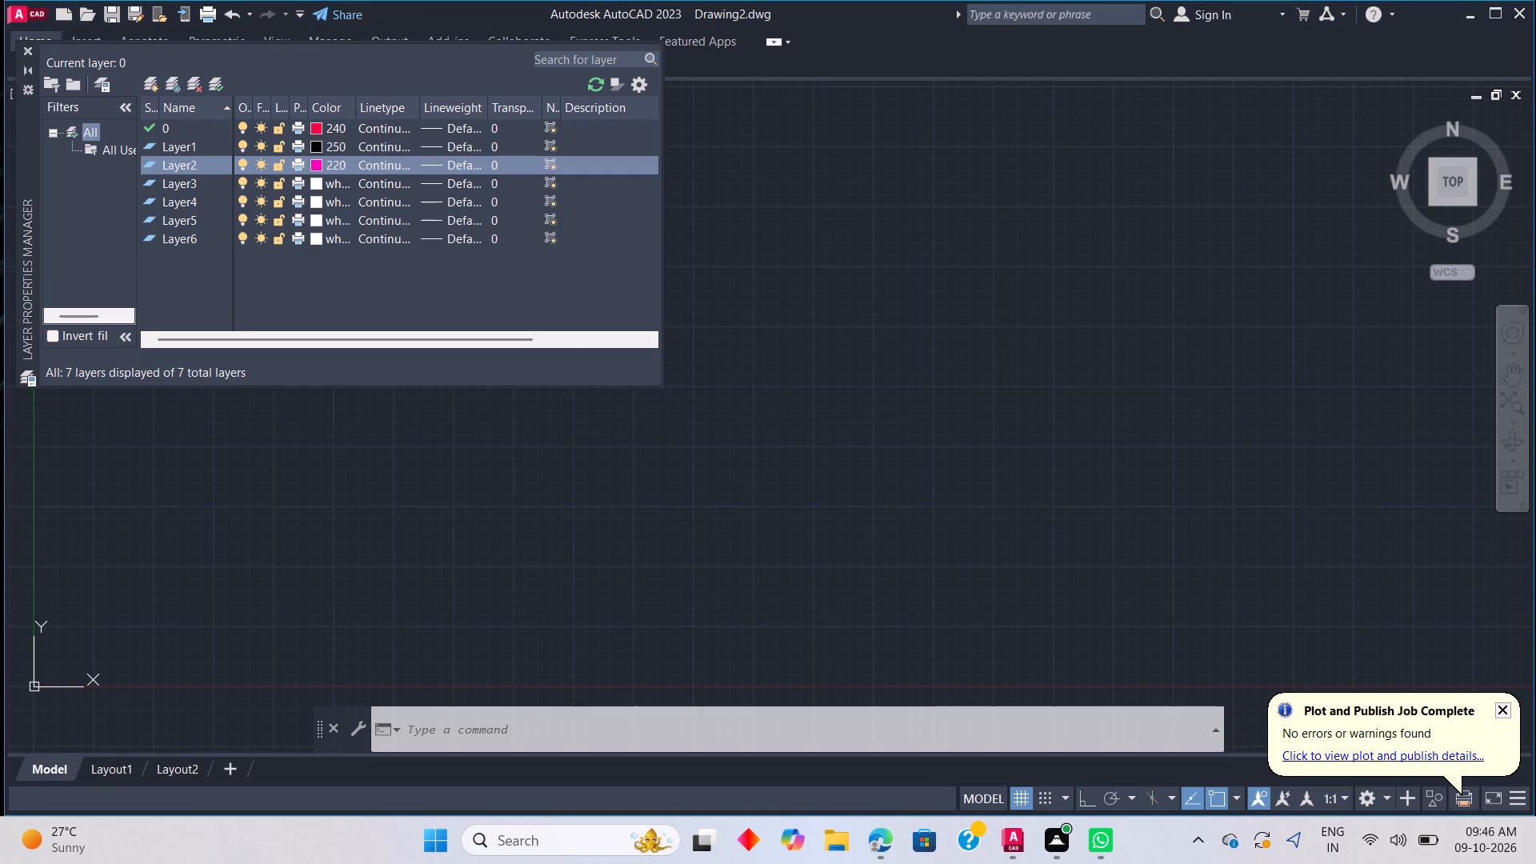
Set the color of Layer3 to index color 160 (blue).
left_click(322, 178)
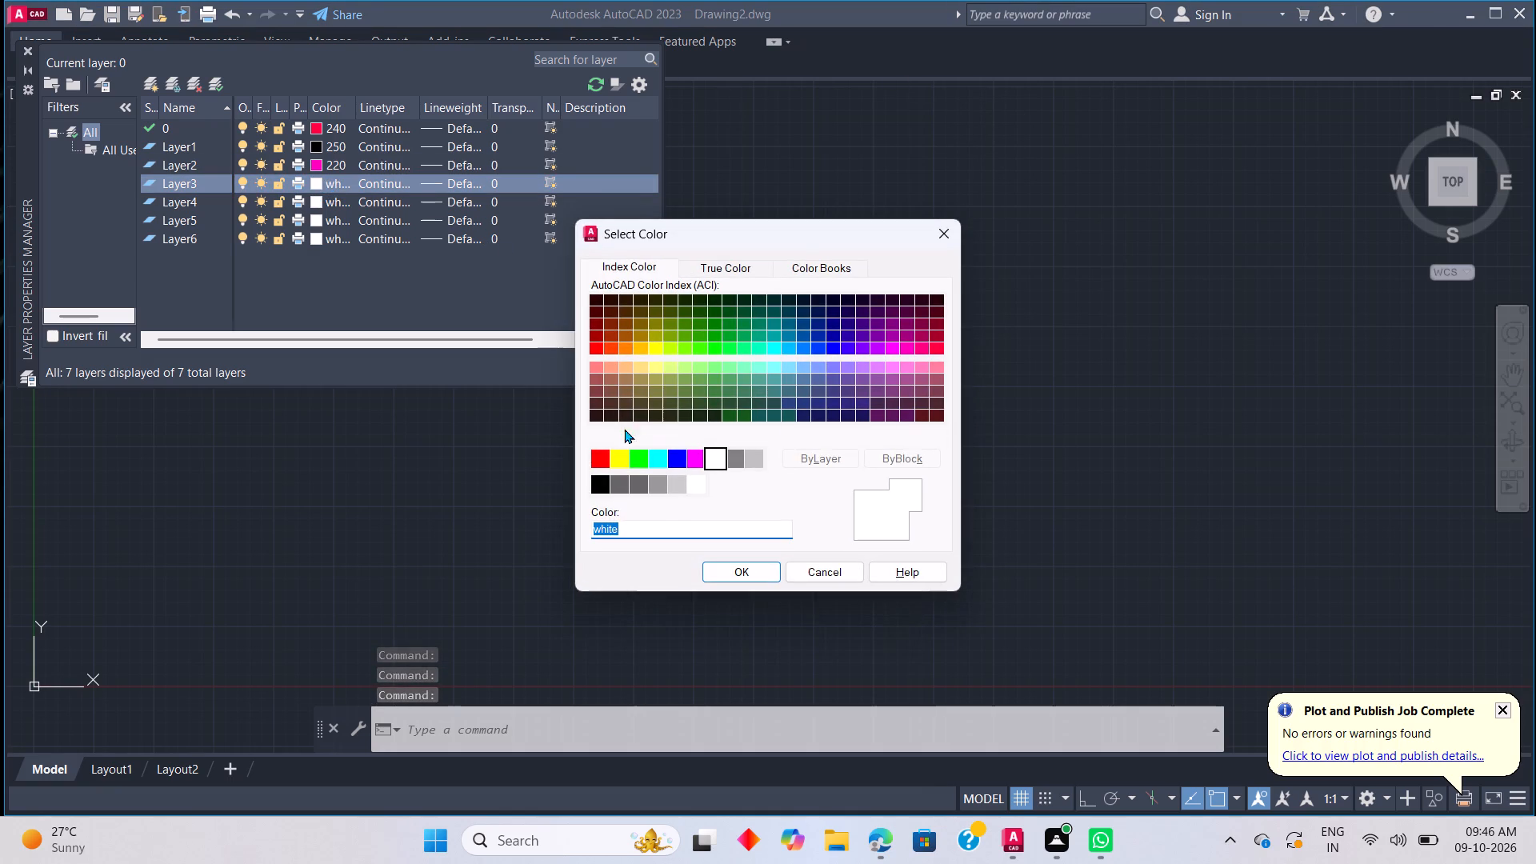
scroll(750, 406, "down", 2)
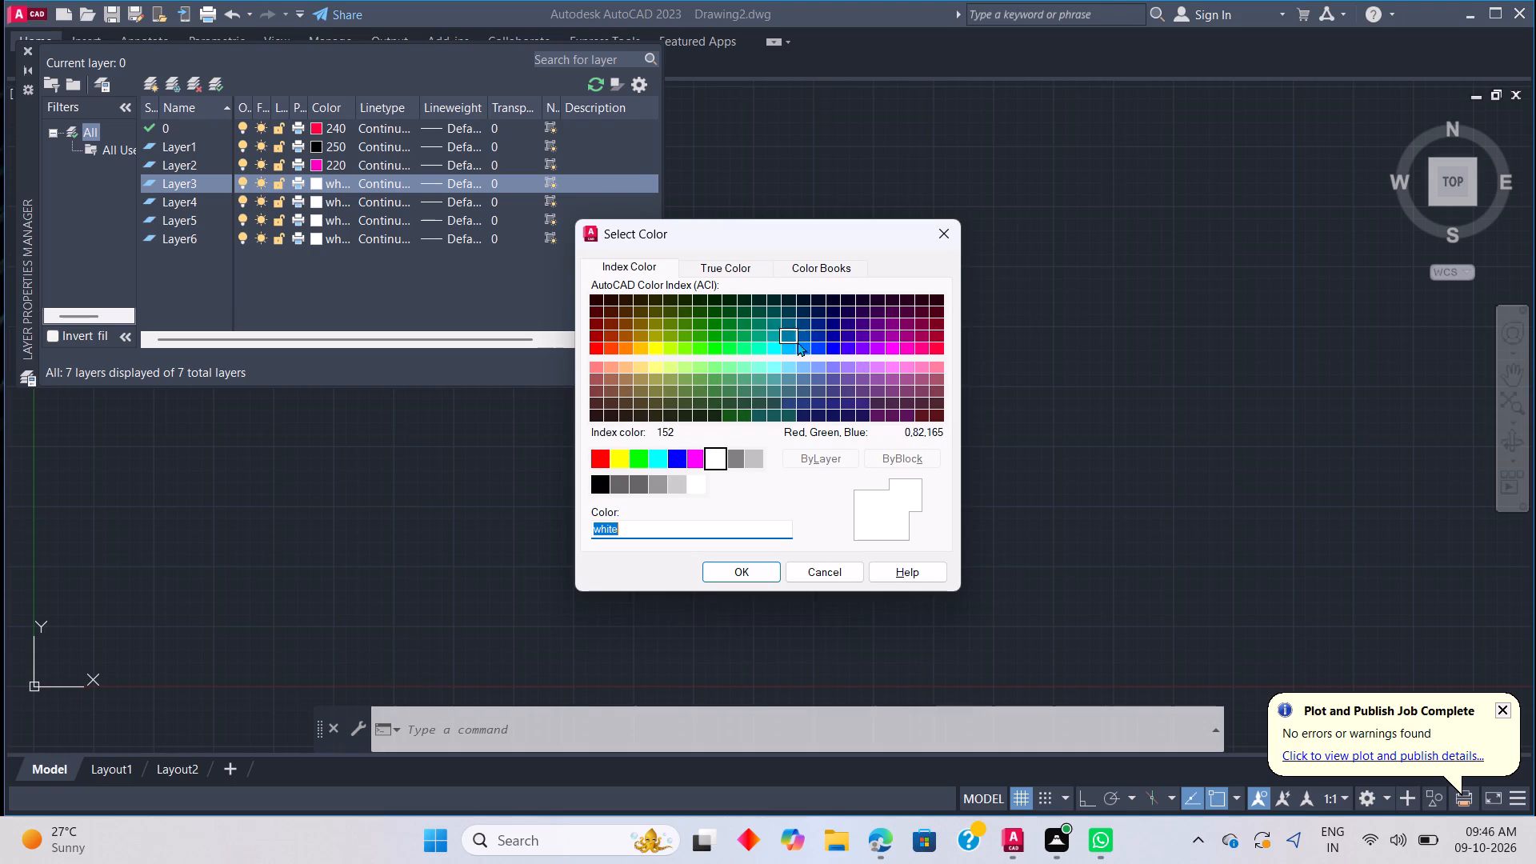
left_click(878, 351)
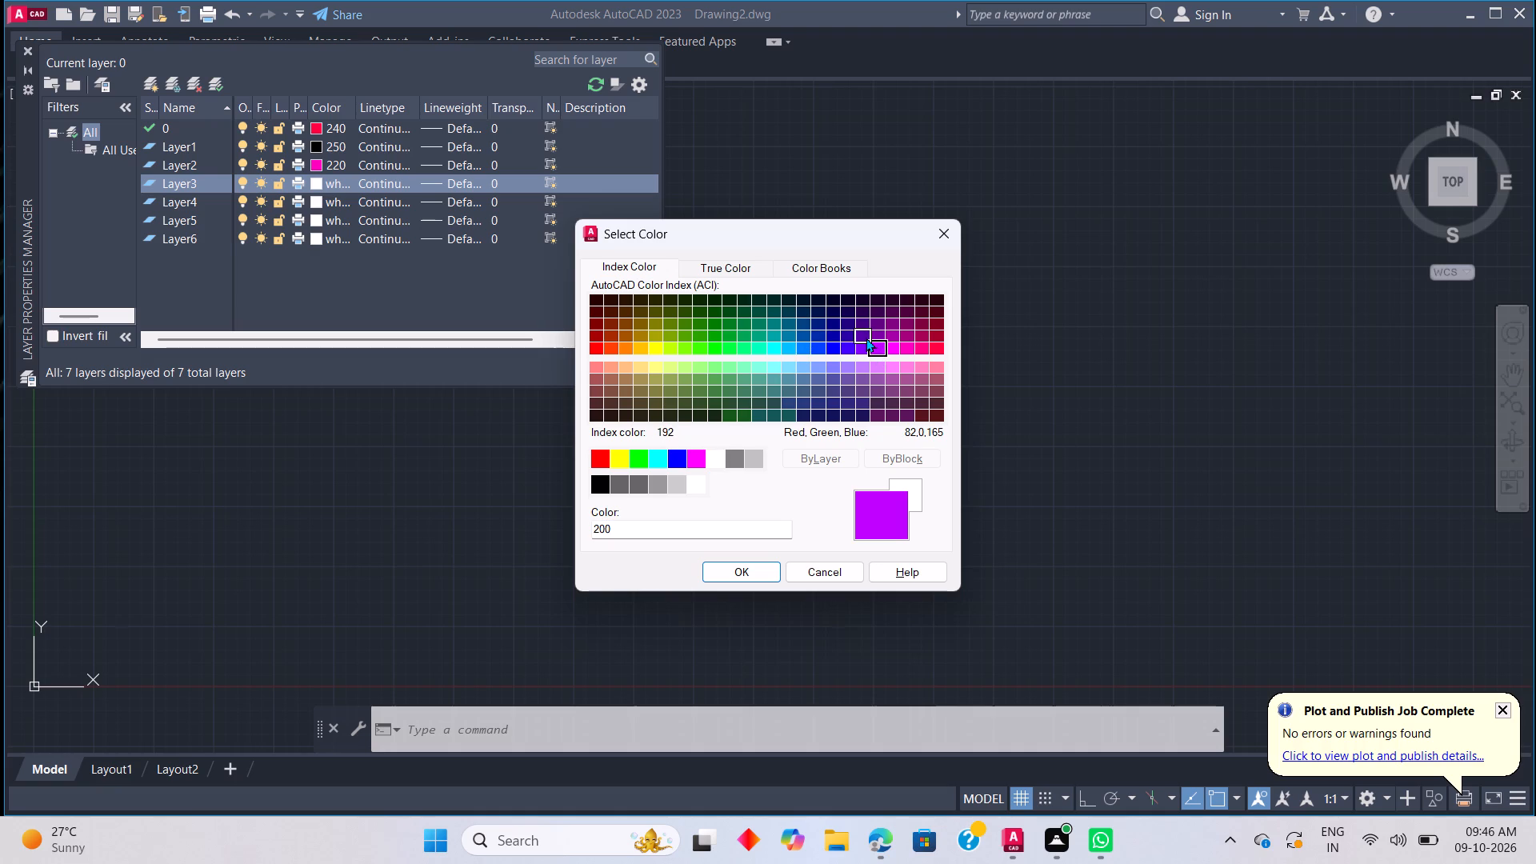
left_click(822, 350)
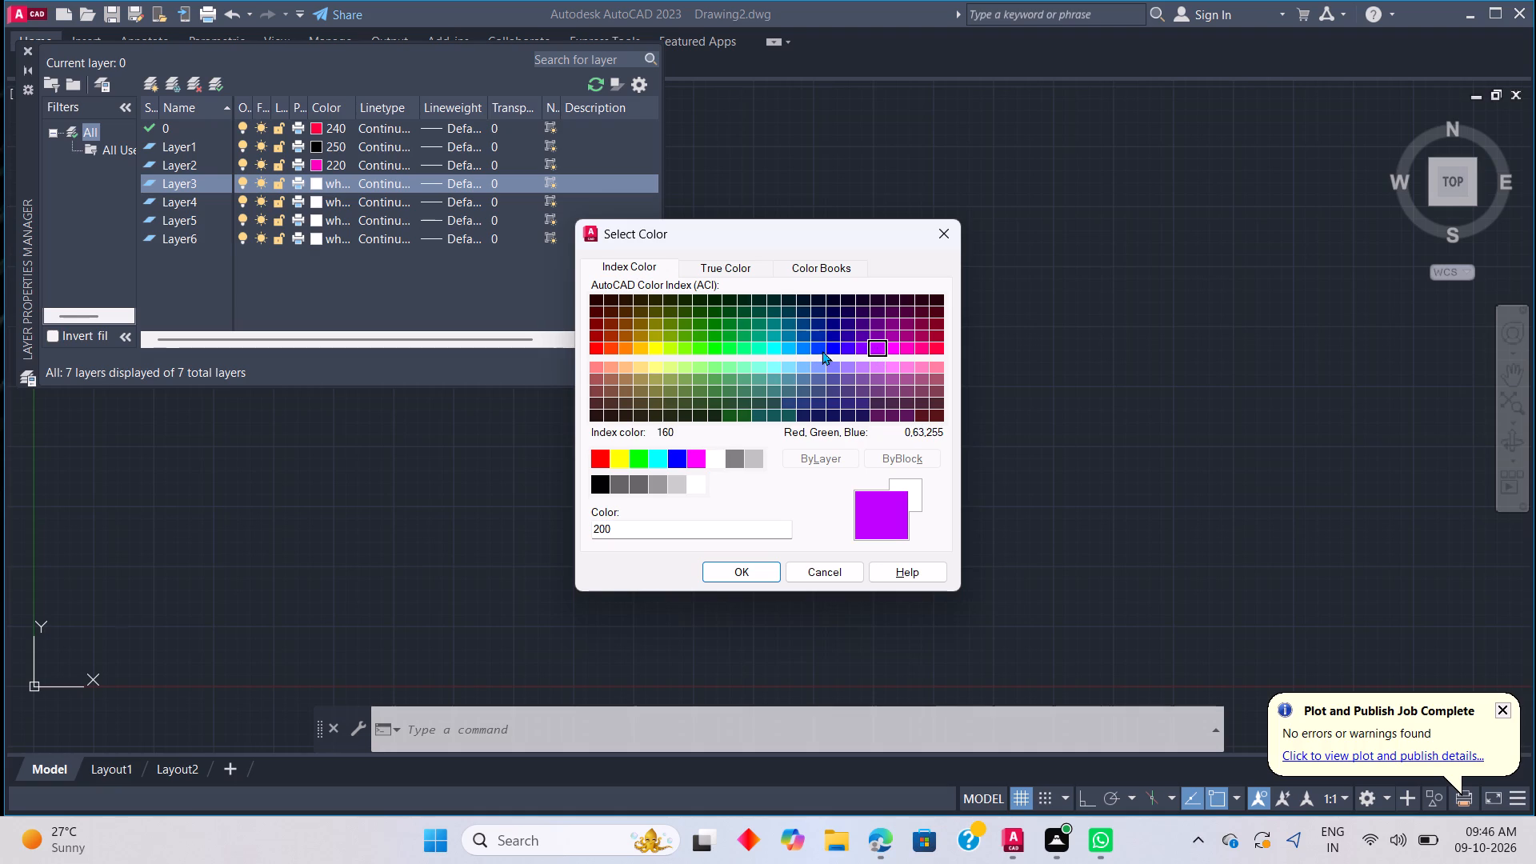
left_click(738, 573)
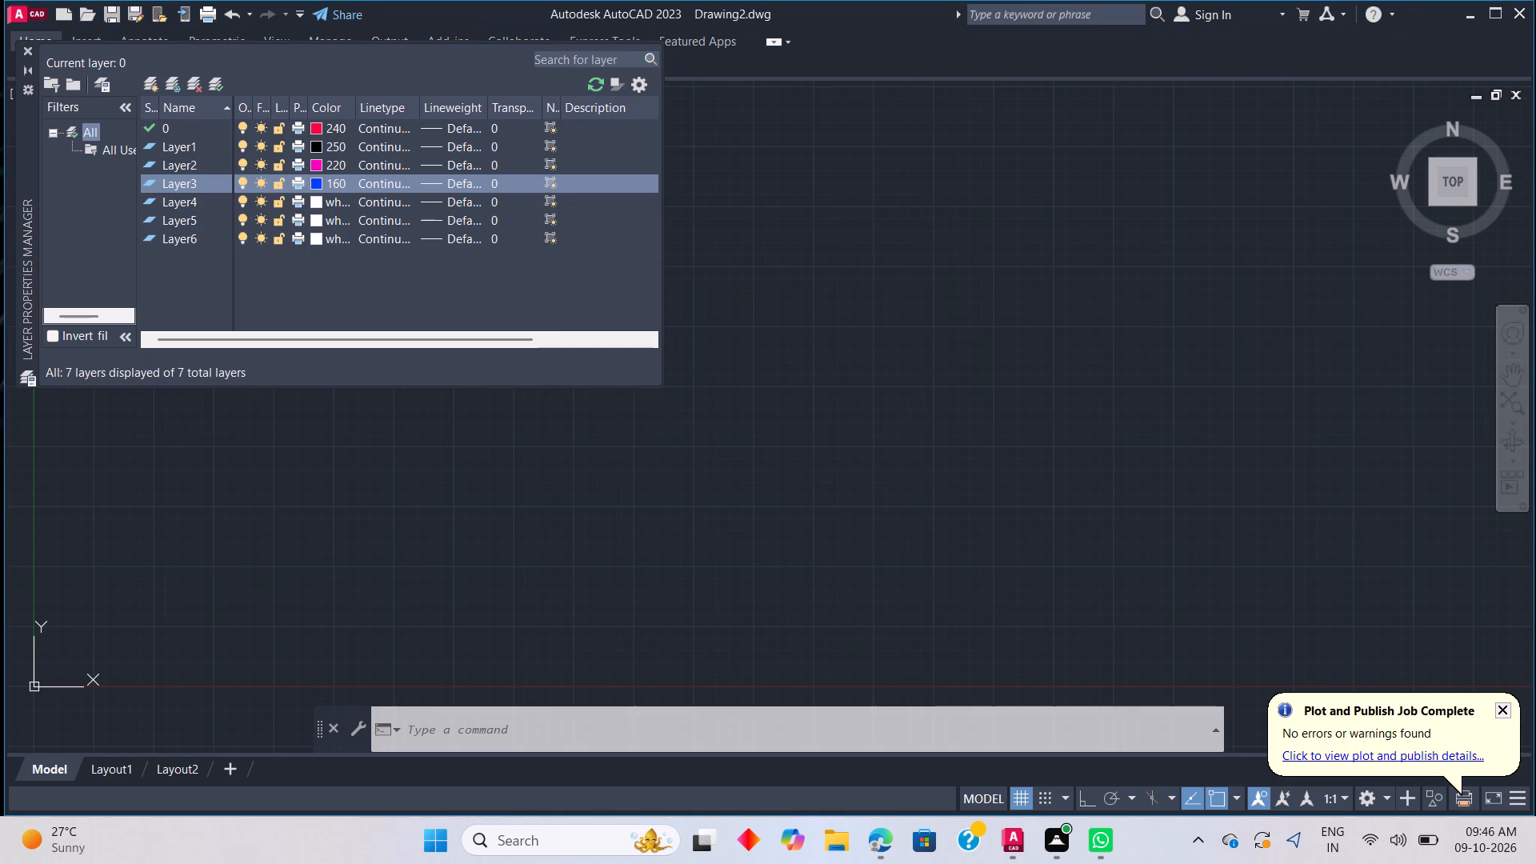
Set the color of Layer4 to yellow.
left_click(312, 207)
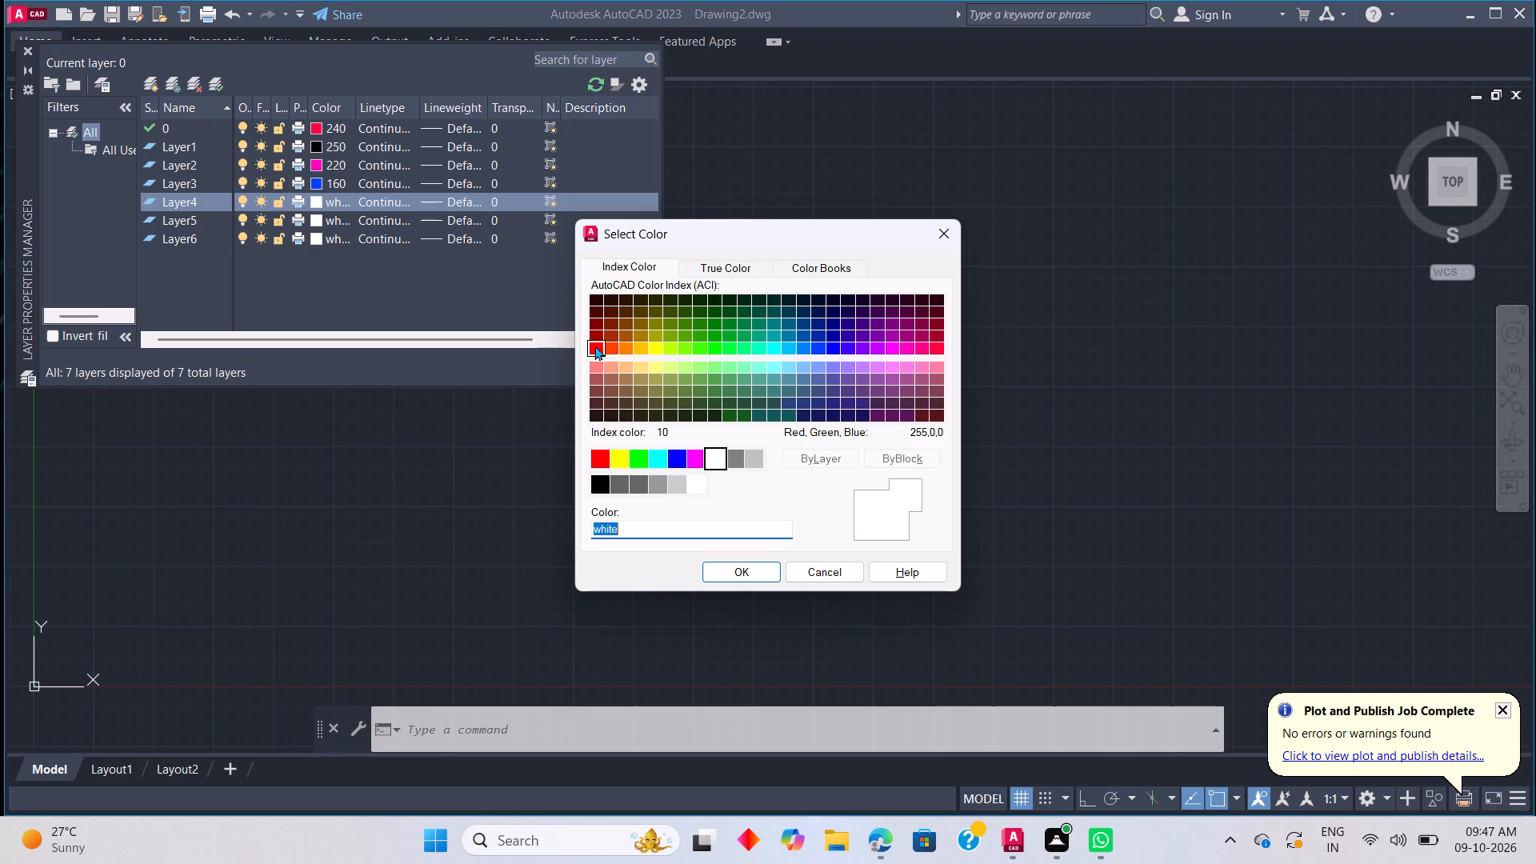
left_click(622, 458)
left_click(722, 562)
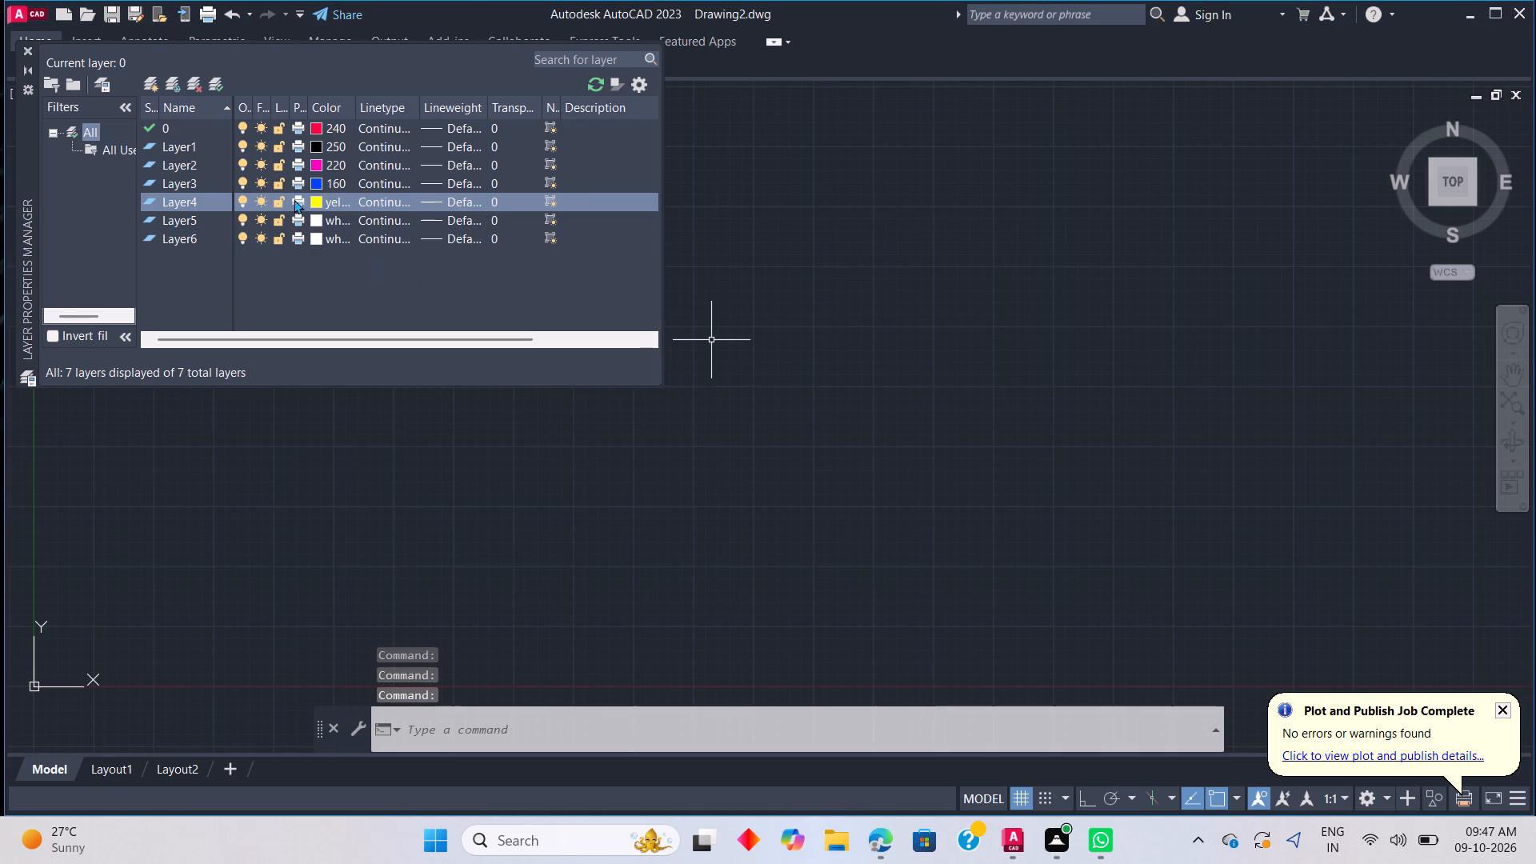
Set the color of Layer5 to index color 92 (green).
left_click(314, 218)
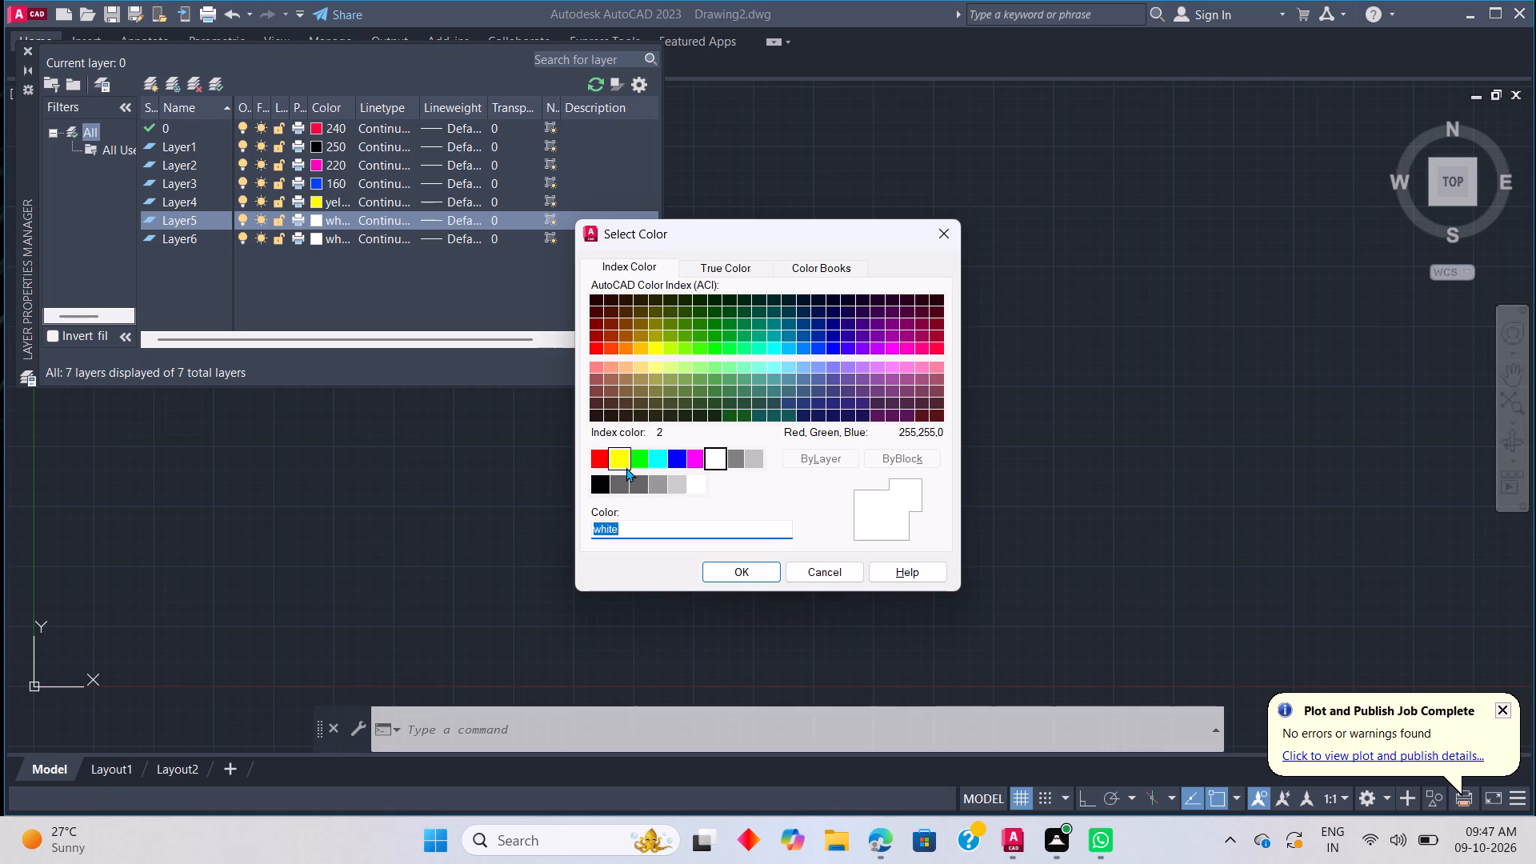
left_click(699, 334)
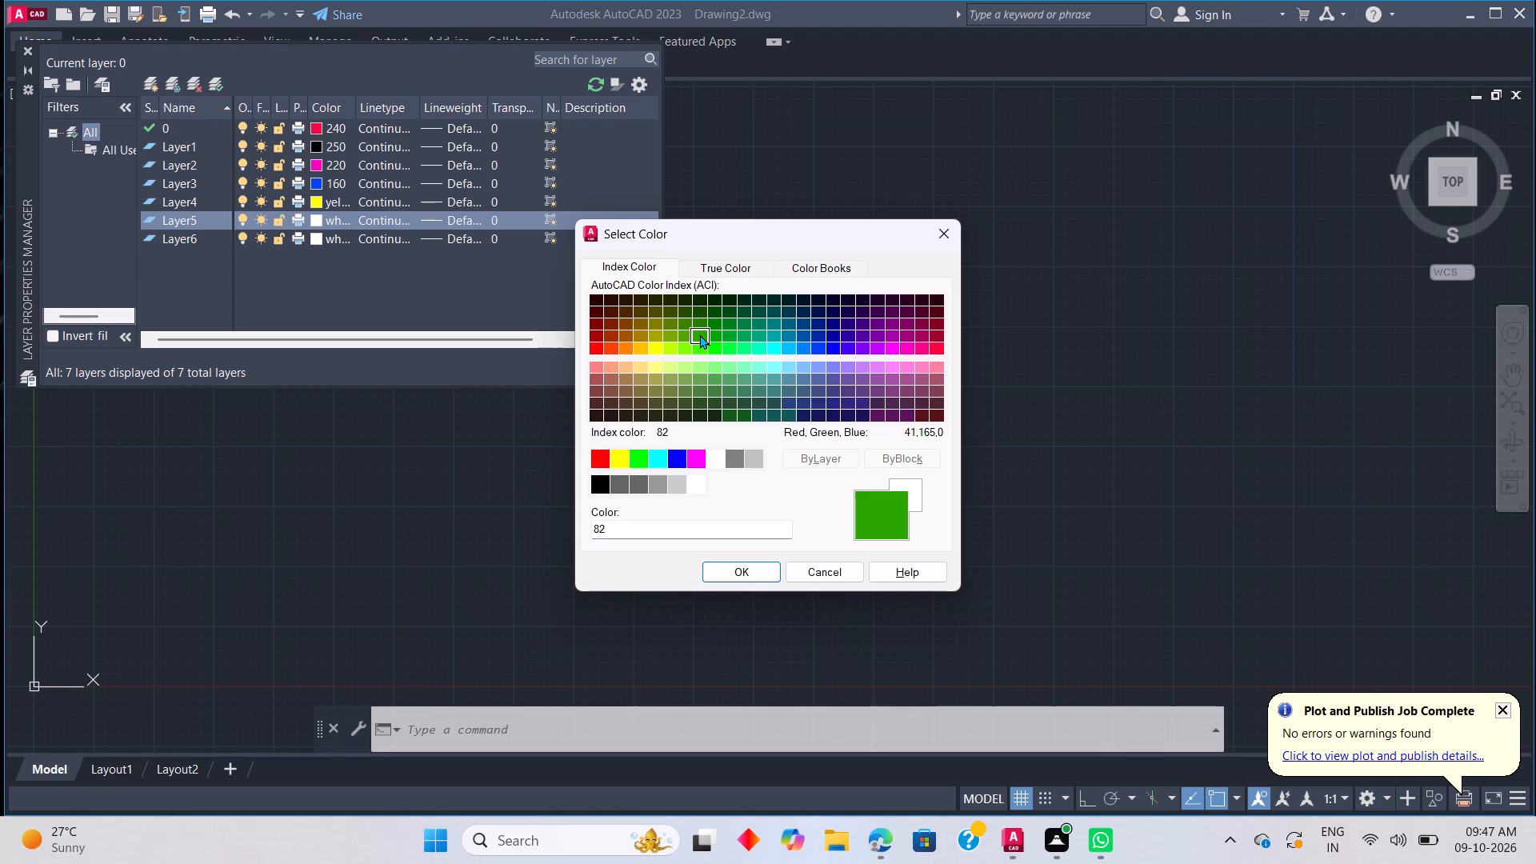
left_click(731, 339)
left_click(710, 318)
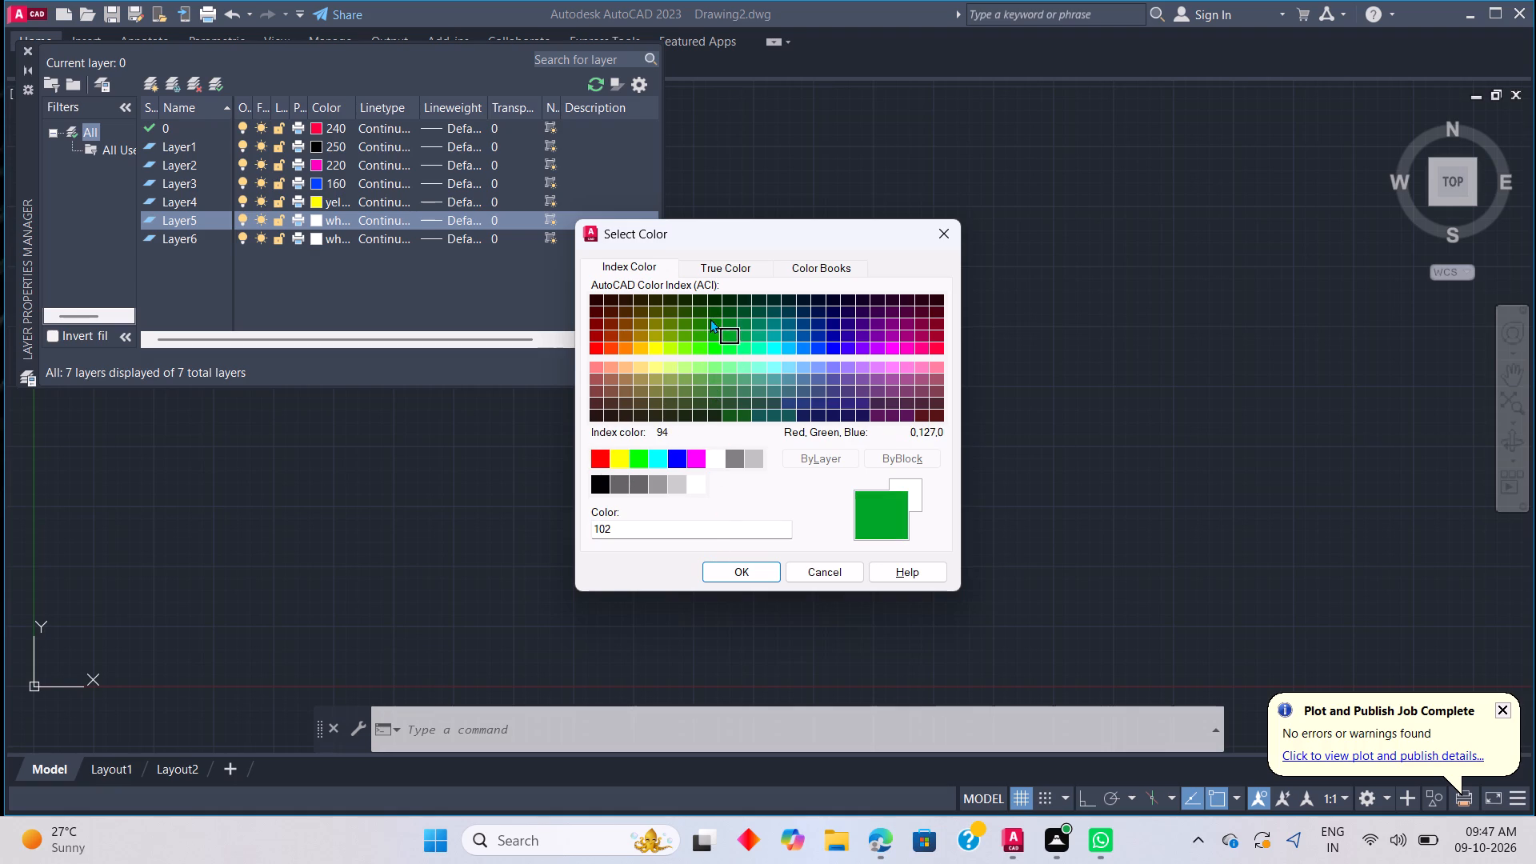
left_click(715, 335)
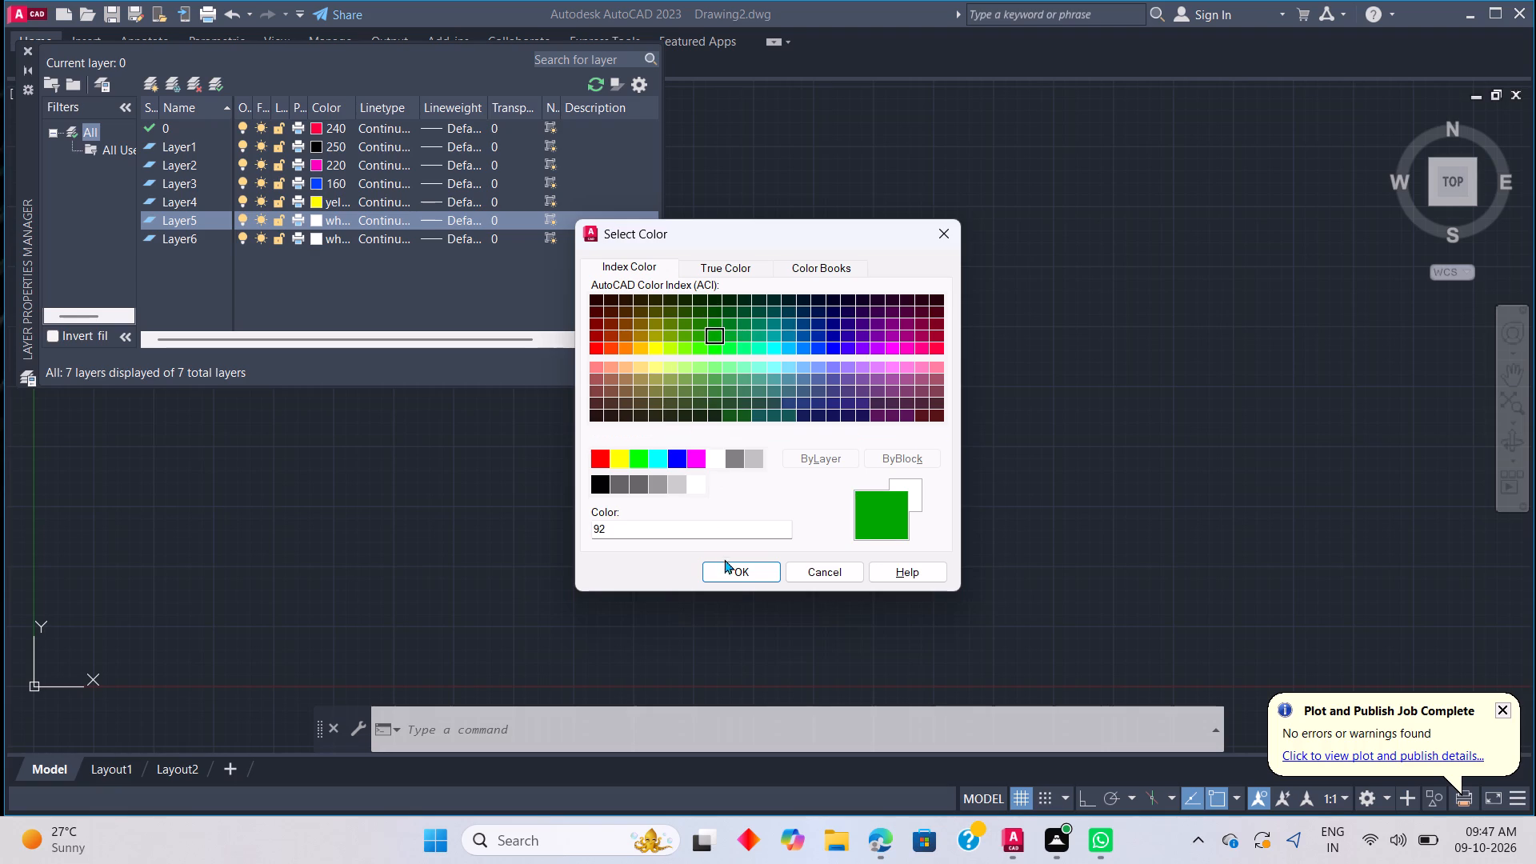
left_click(736, 578)
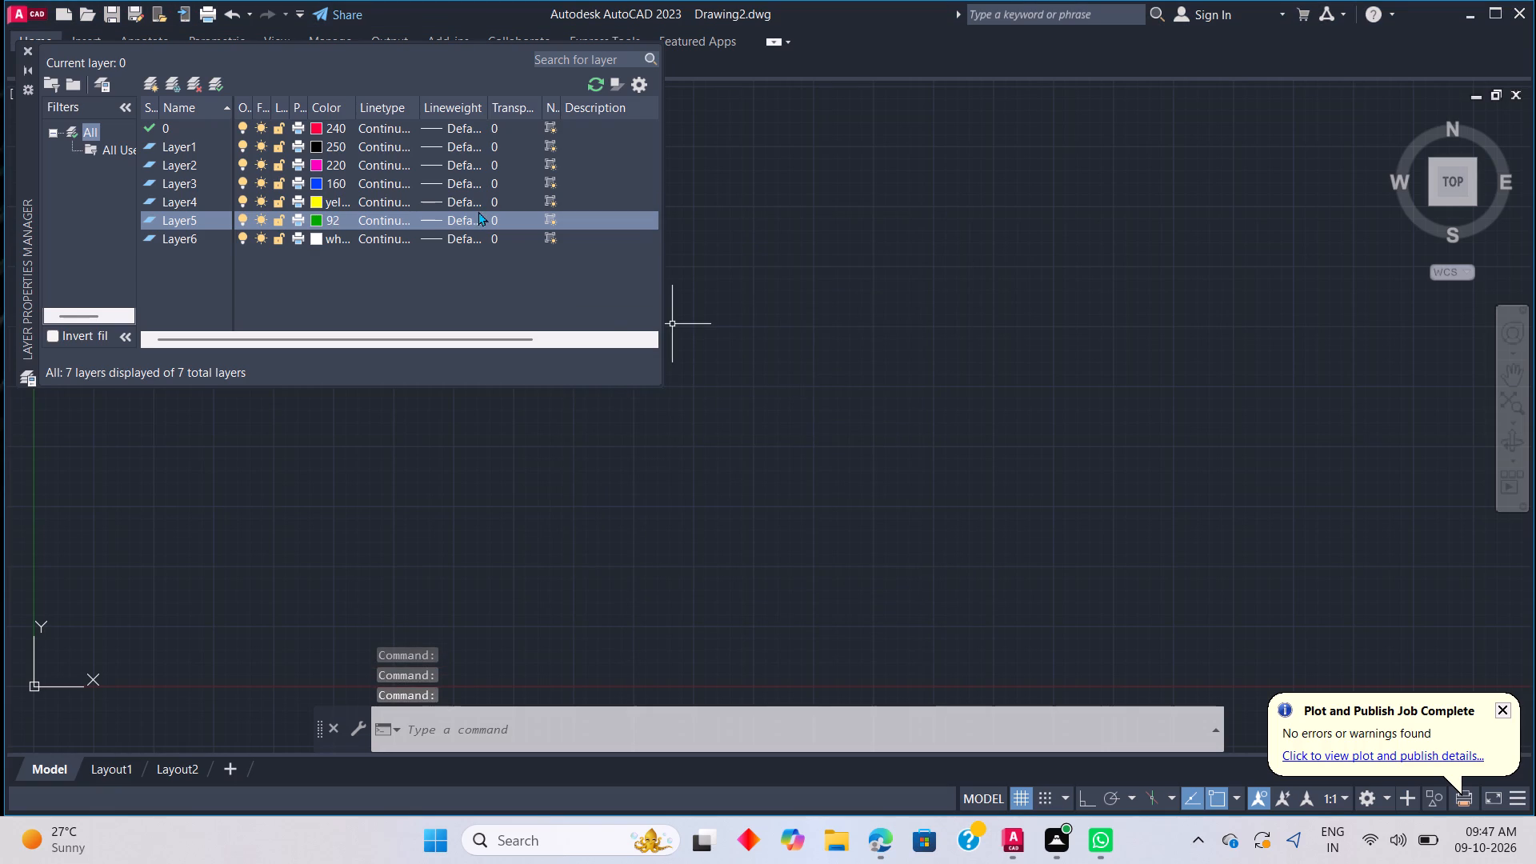
Set the color of Layer6 to index color 34 (brown).
left_click(320, 240)
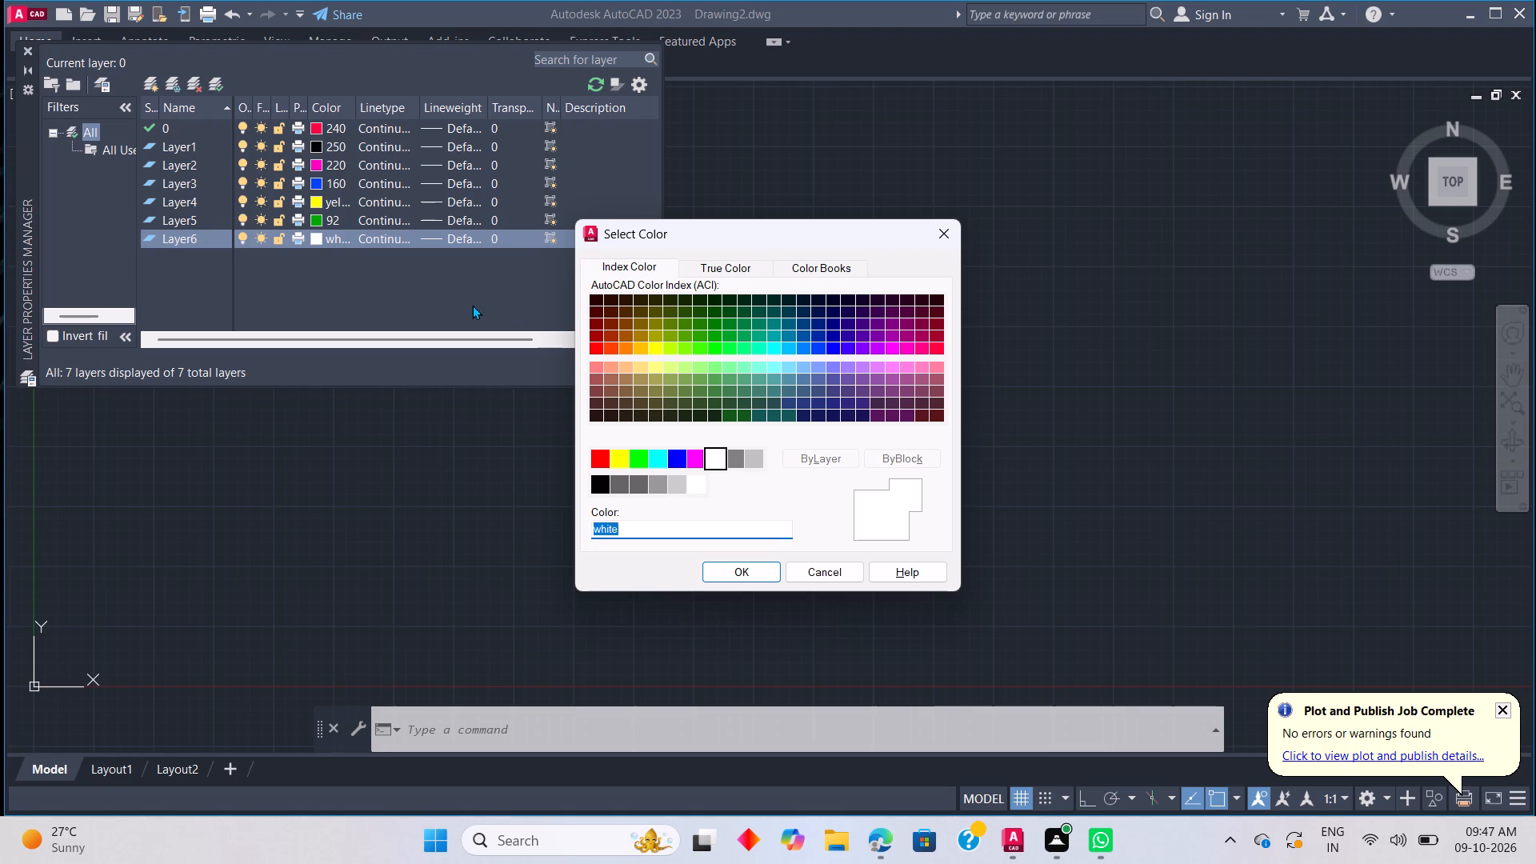
left_click(628, 324)
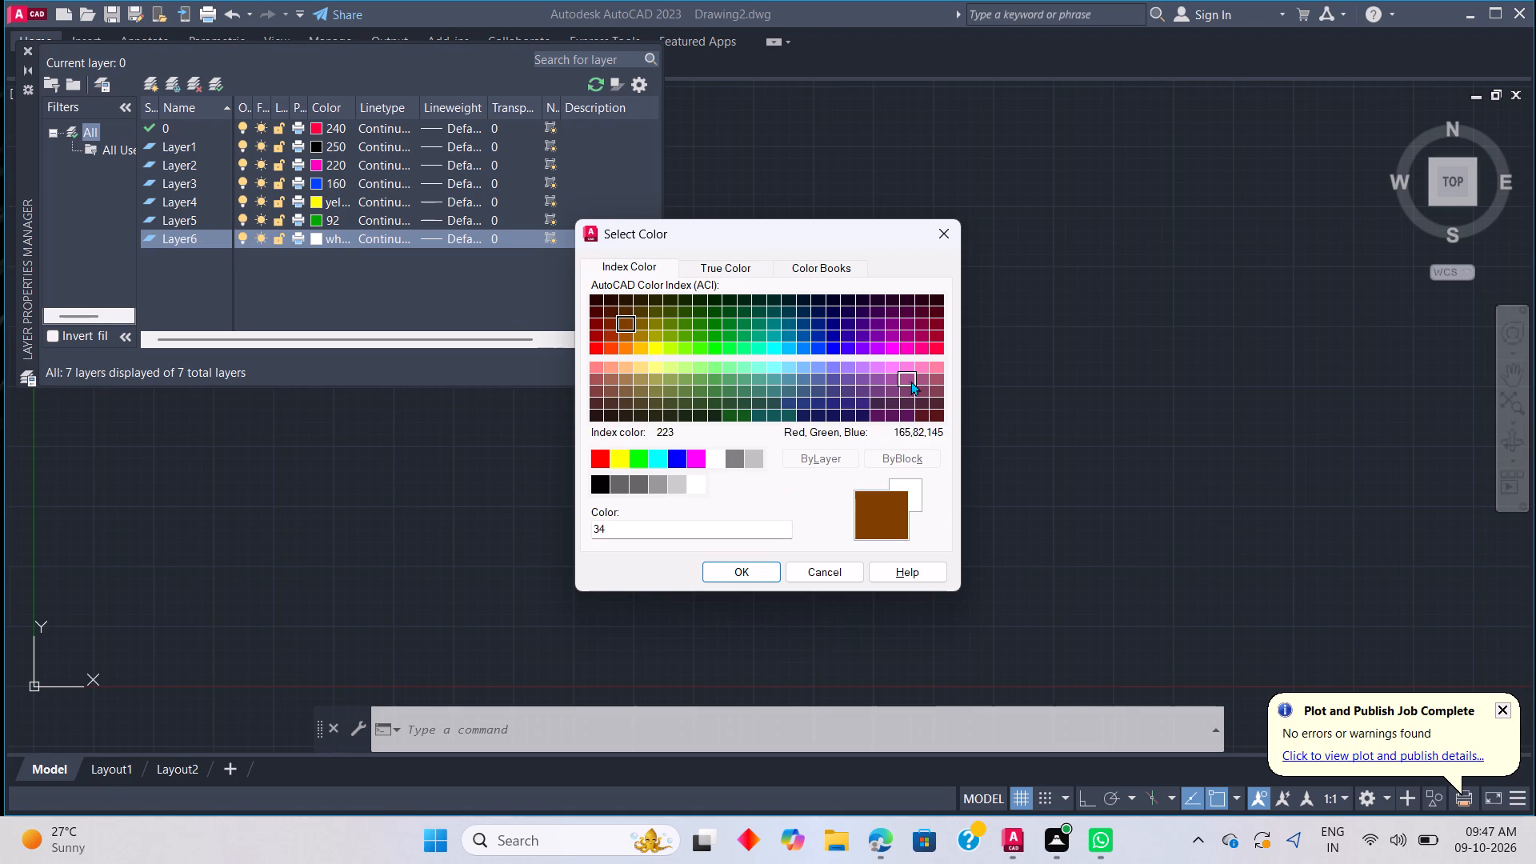
left_click(738, 570)
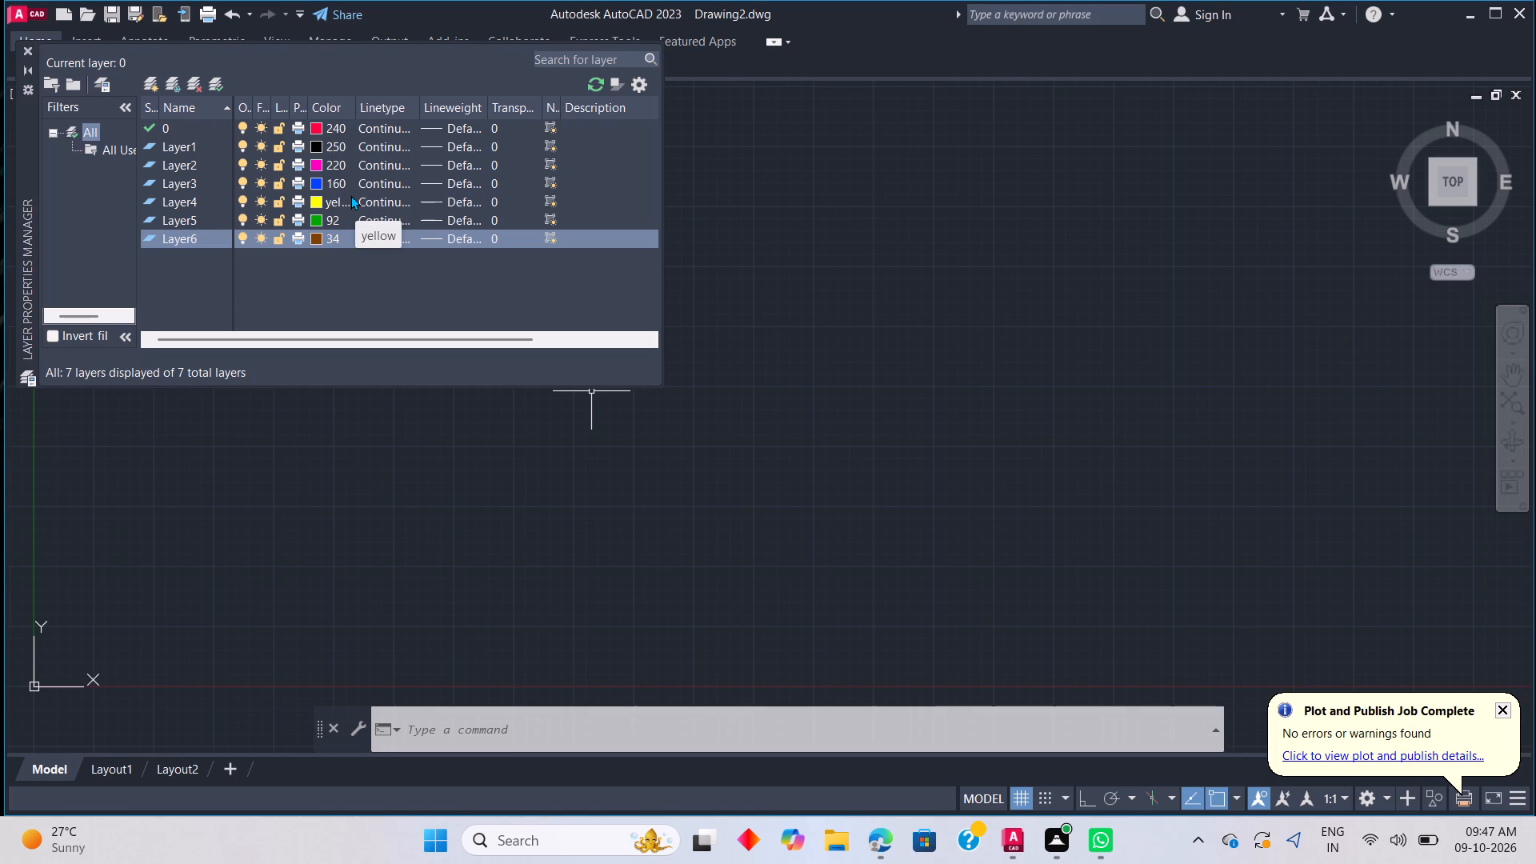
Add one more new layer, Layer7, and open its color for editing.
left_click(147, 86)
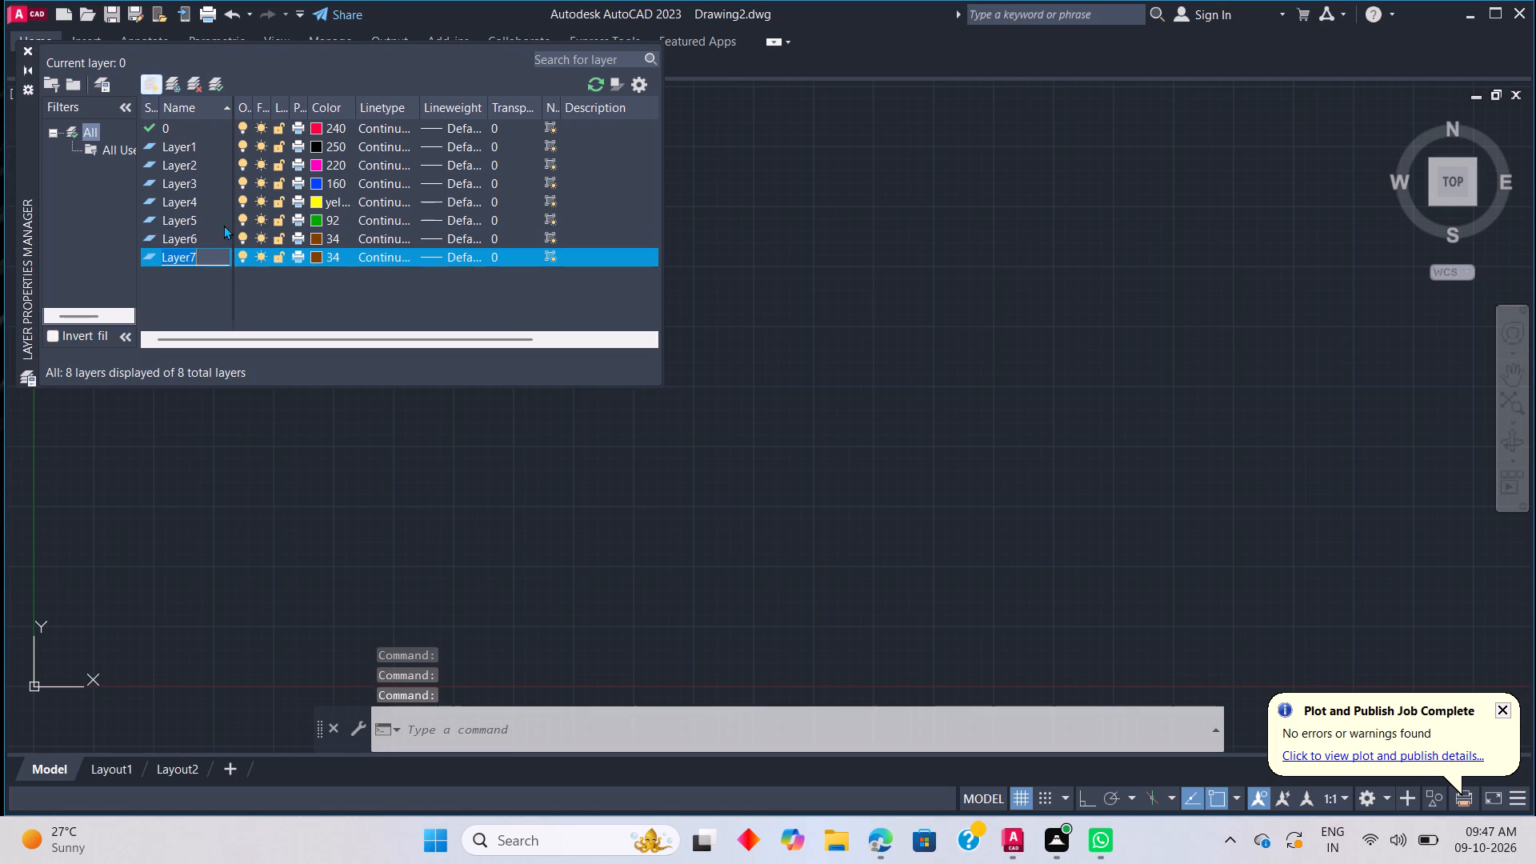
left_click(319, 254)
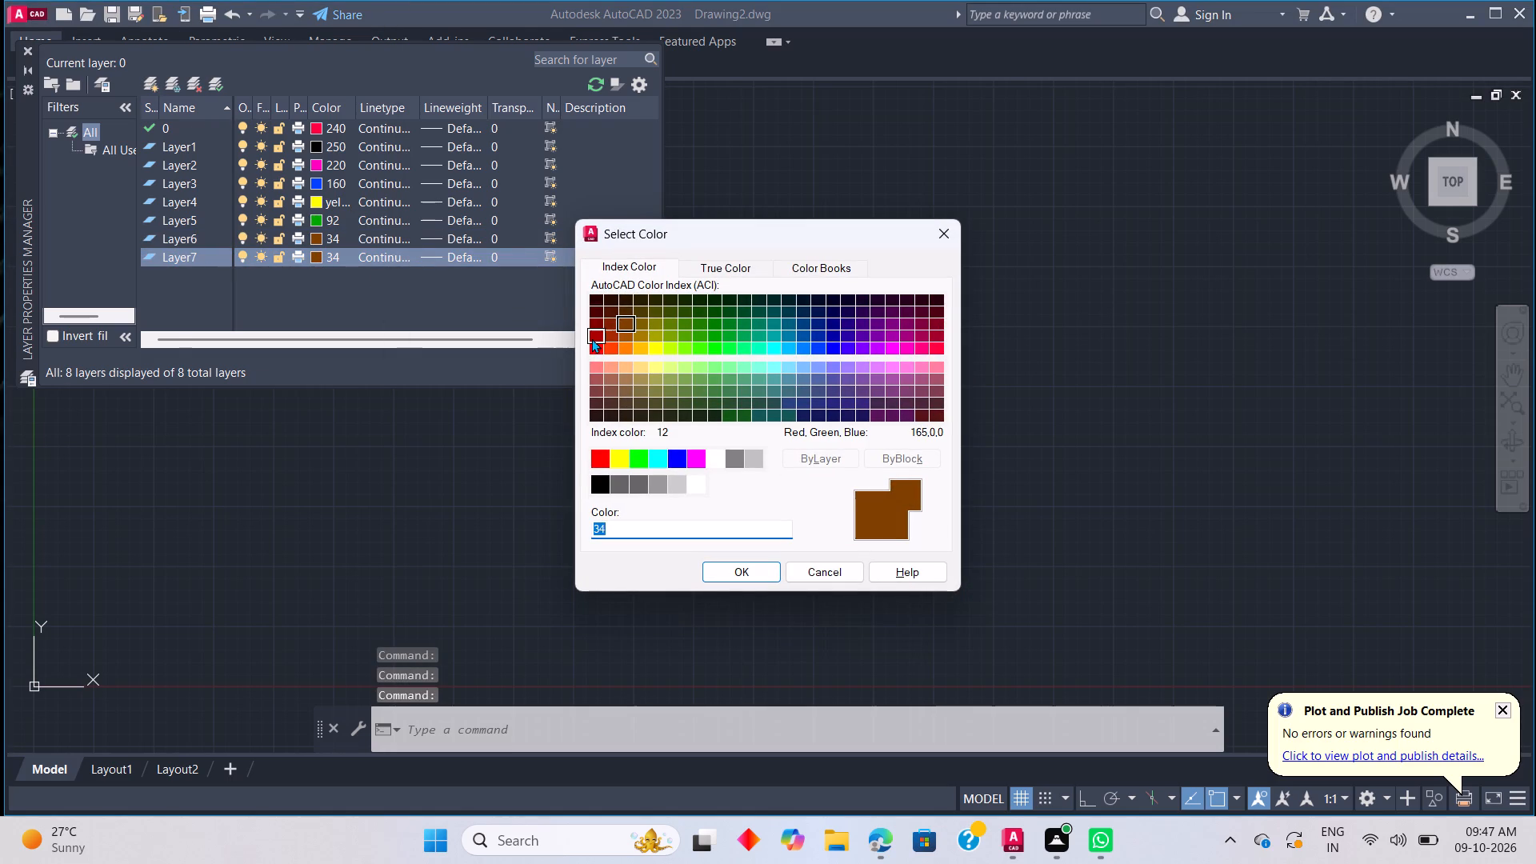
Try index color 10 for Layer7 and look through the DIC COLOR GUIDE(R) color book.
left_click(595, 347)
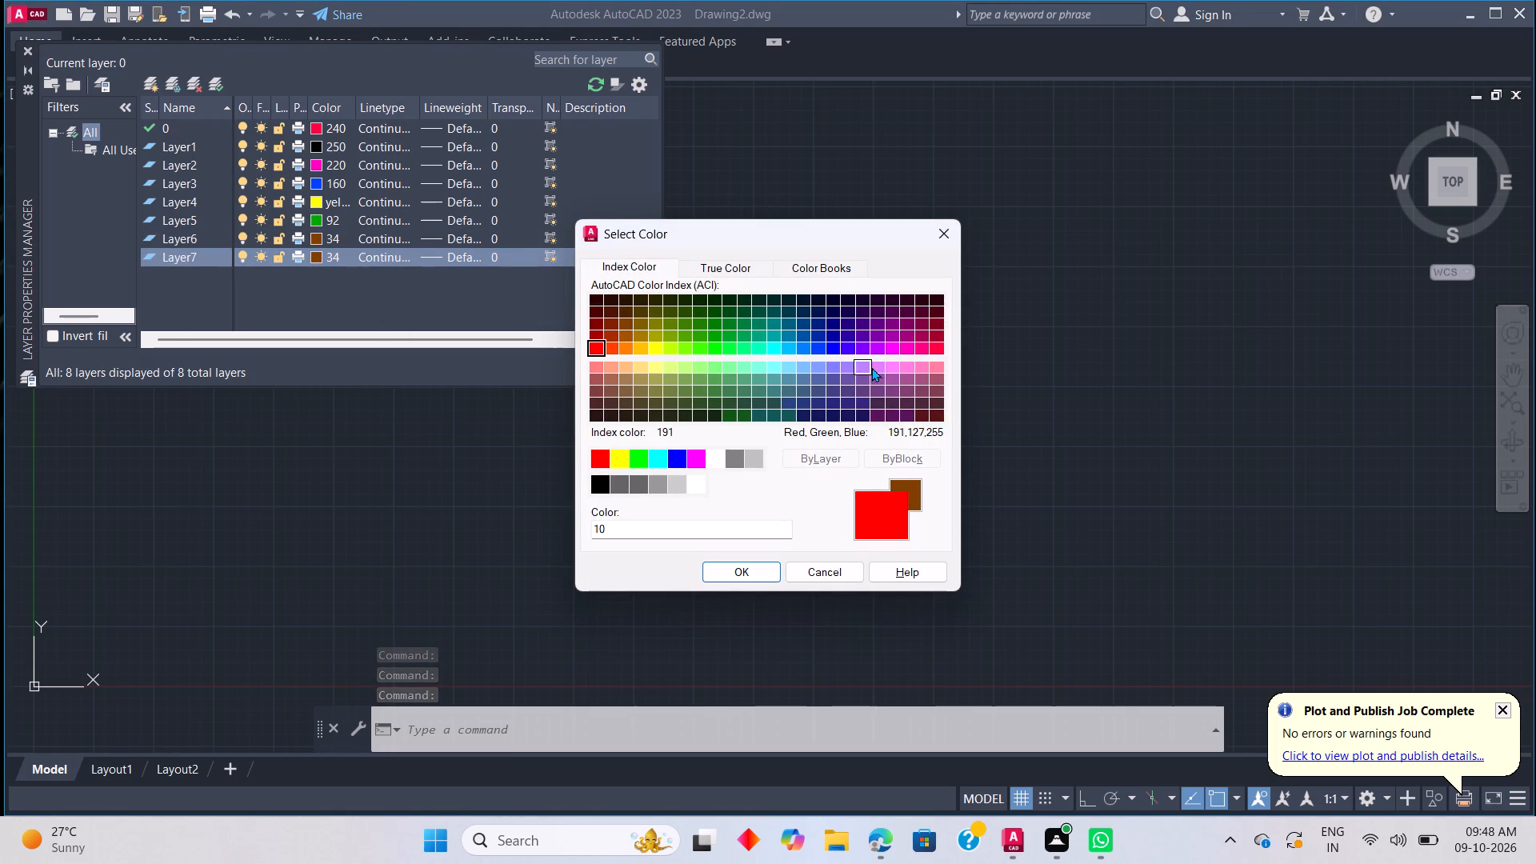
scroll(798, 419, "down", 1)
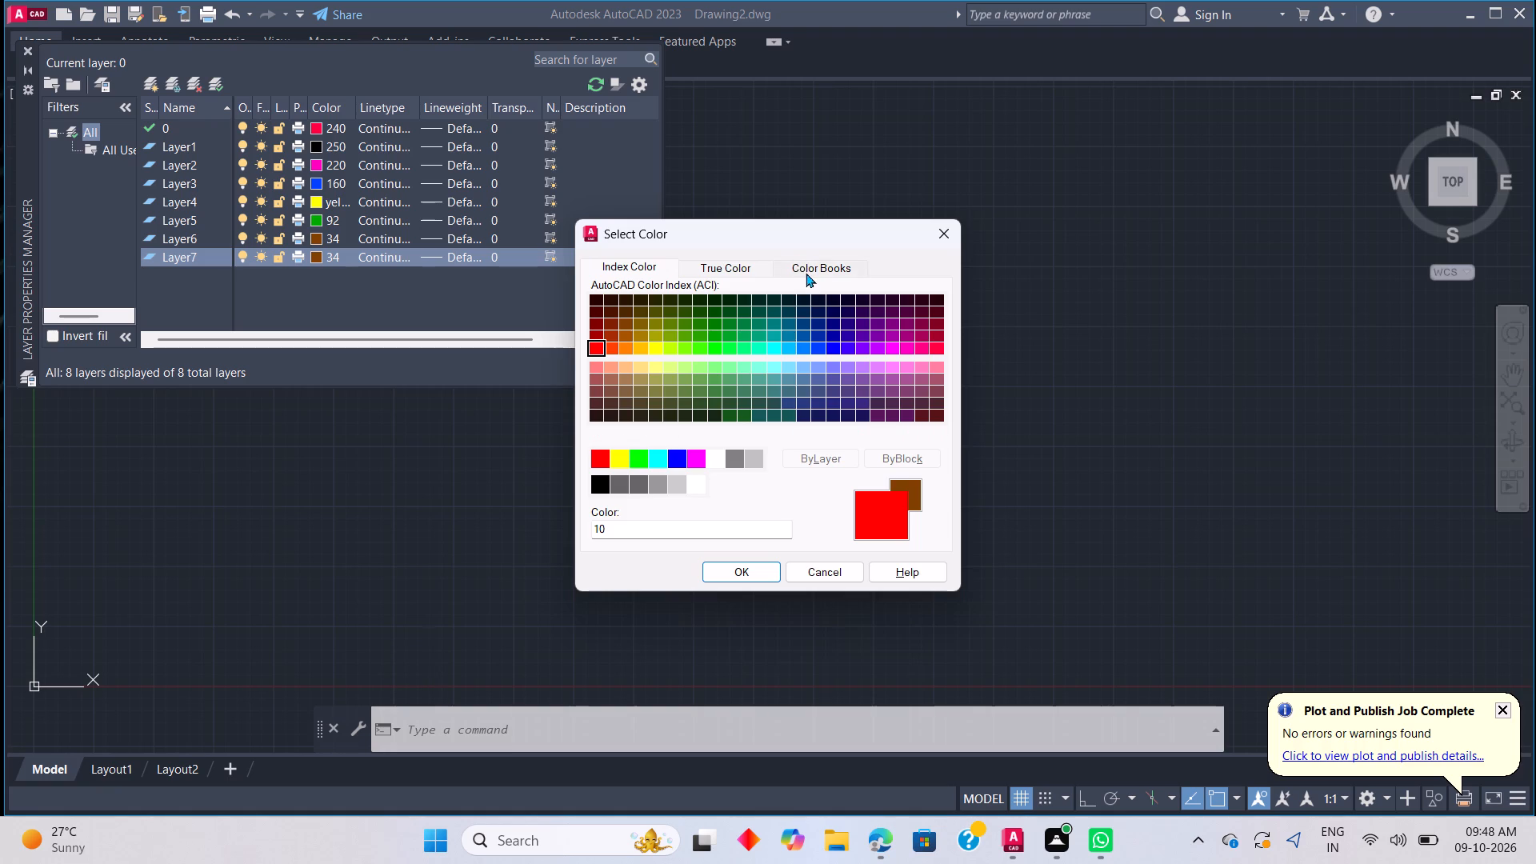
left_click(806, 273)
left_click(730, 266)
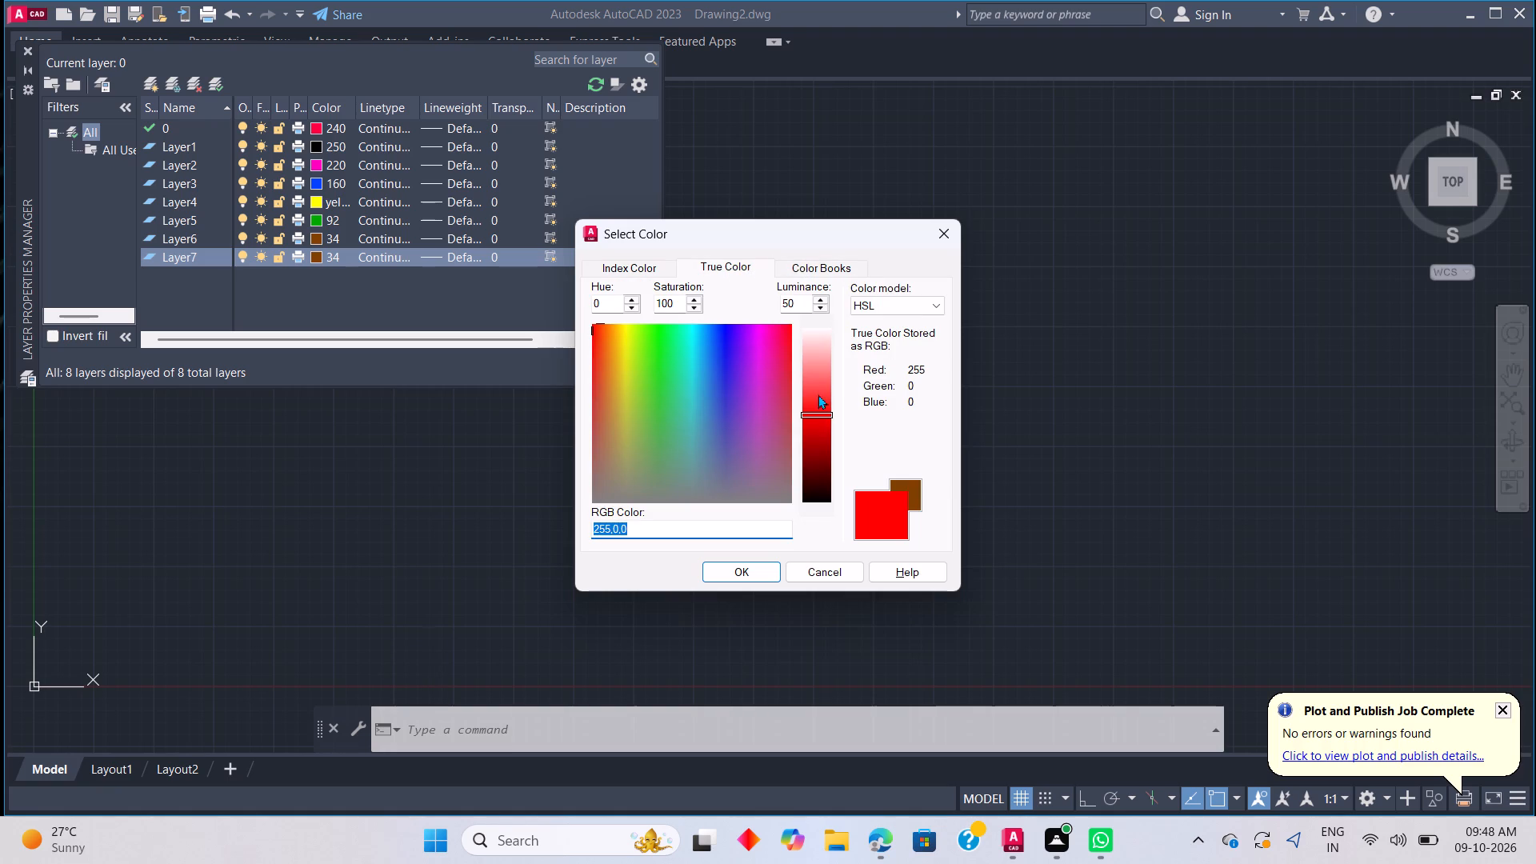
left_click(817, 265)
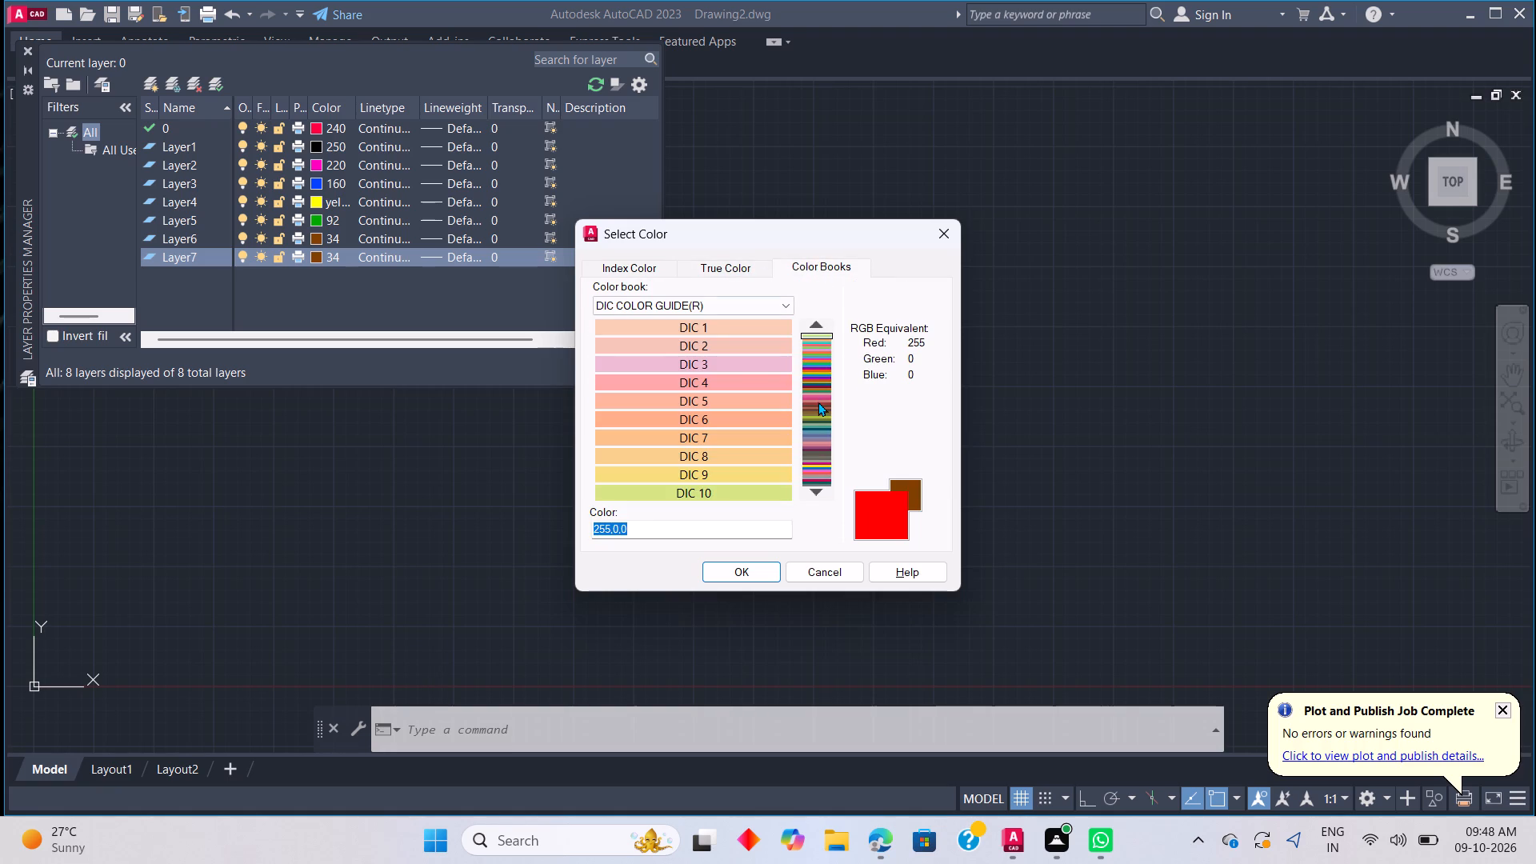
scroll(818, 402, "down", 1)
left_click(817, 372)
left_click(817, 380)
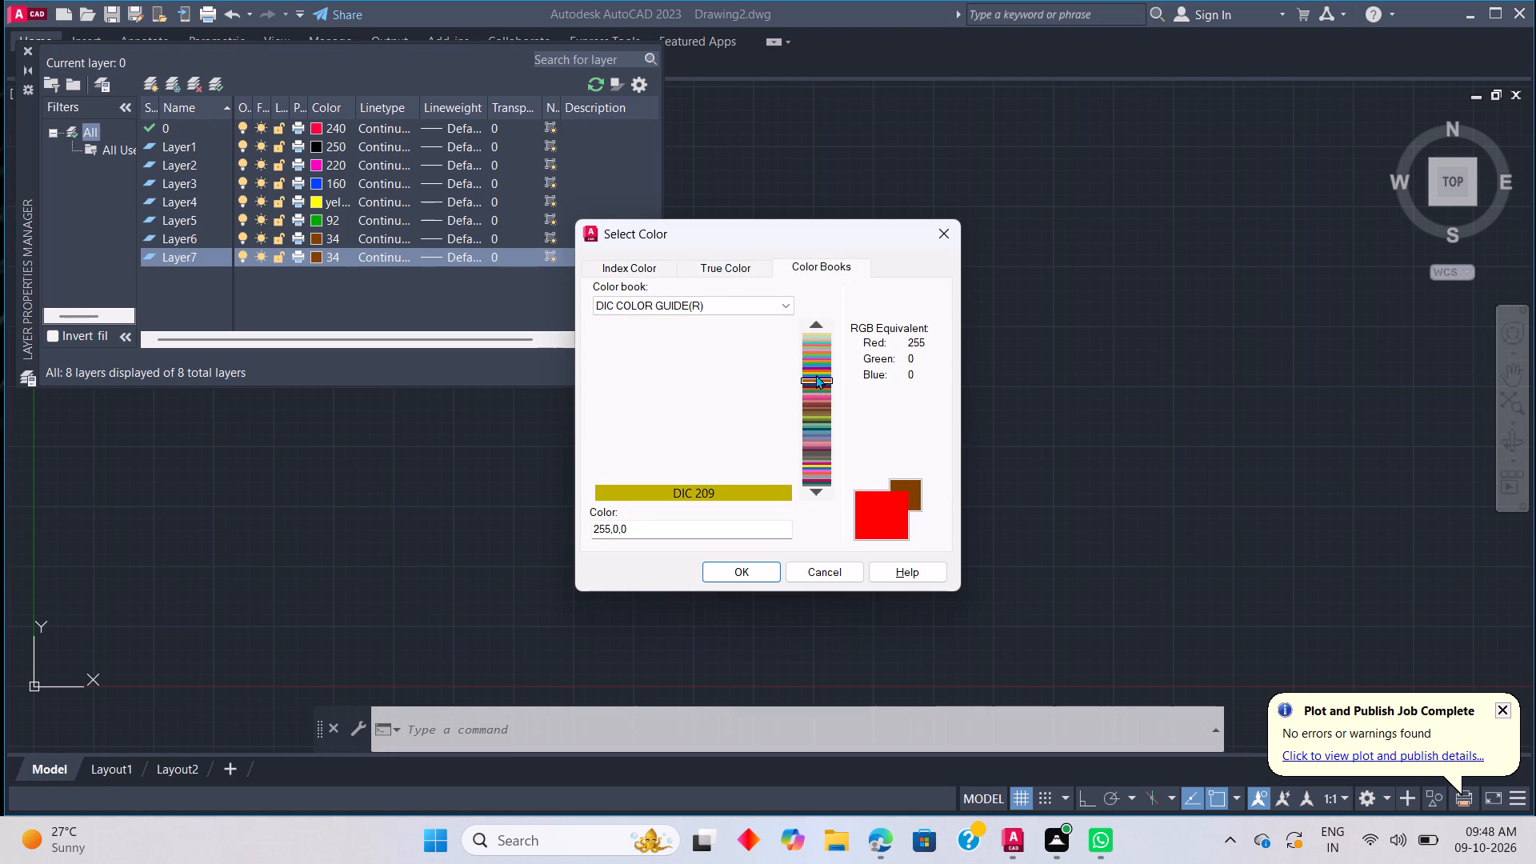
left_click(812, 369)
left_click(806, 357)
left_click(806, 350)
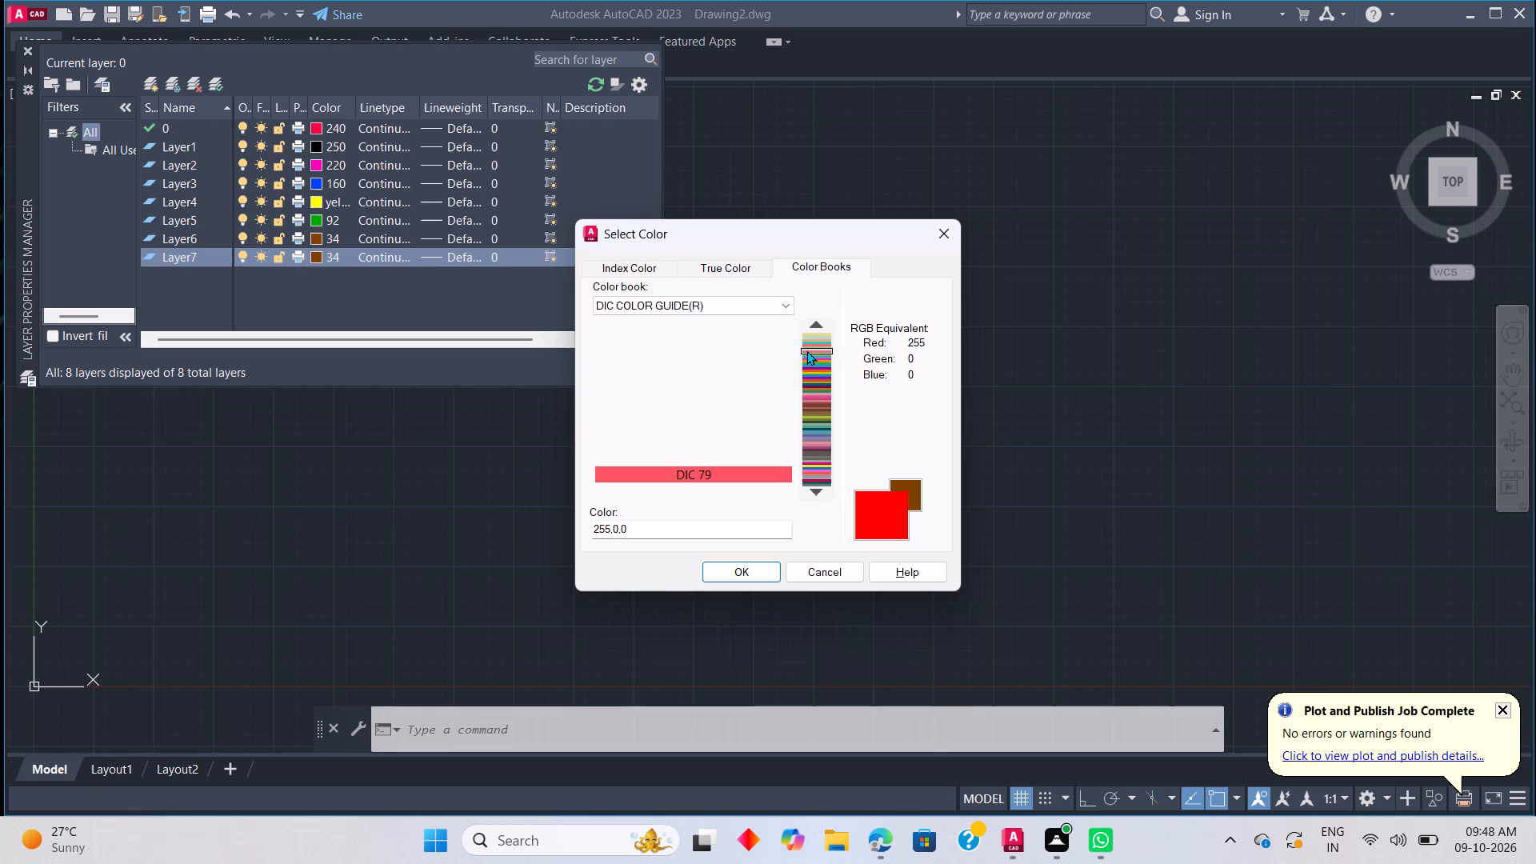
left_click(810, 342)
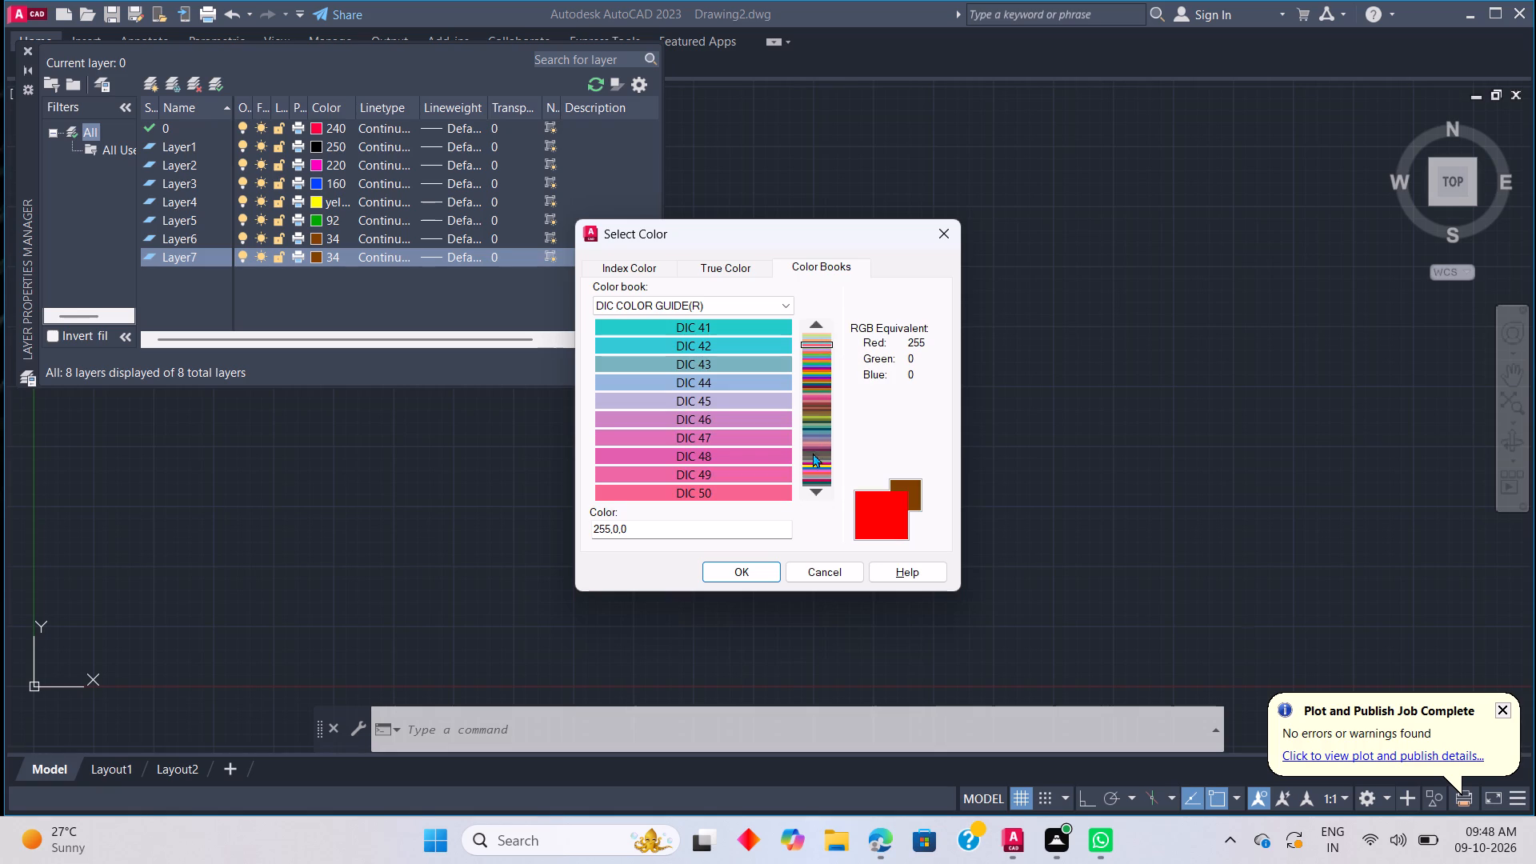
Set the color of Layer7 to an orange true color, about RGB 224,89,31.
left_click(733, 261)
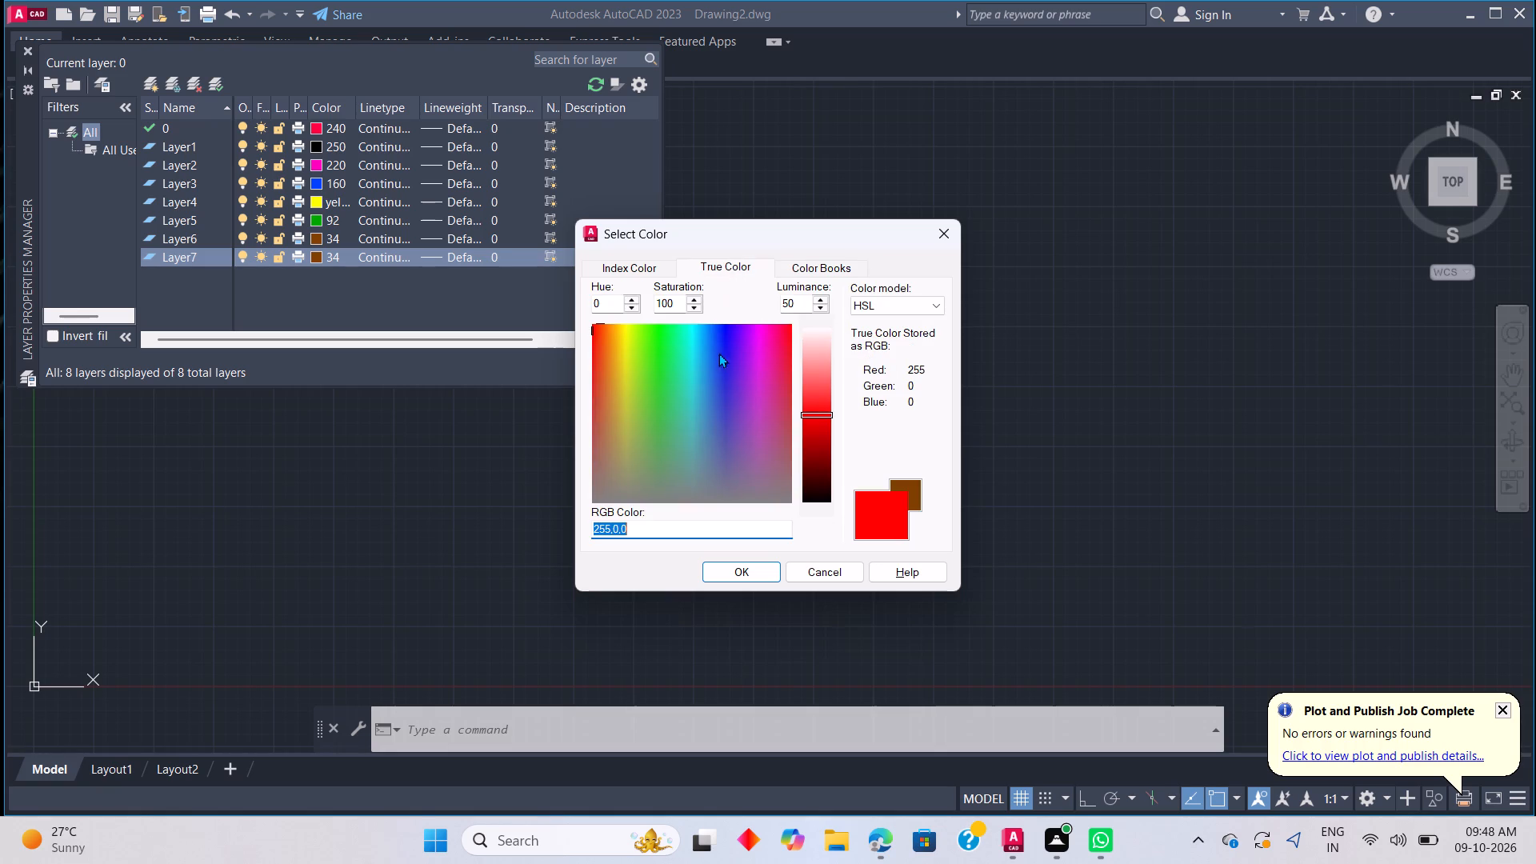
left_click(594, 334)
left_click_drag(595, 334, 594, 337)
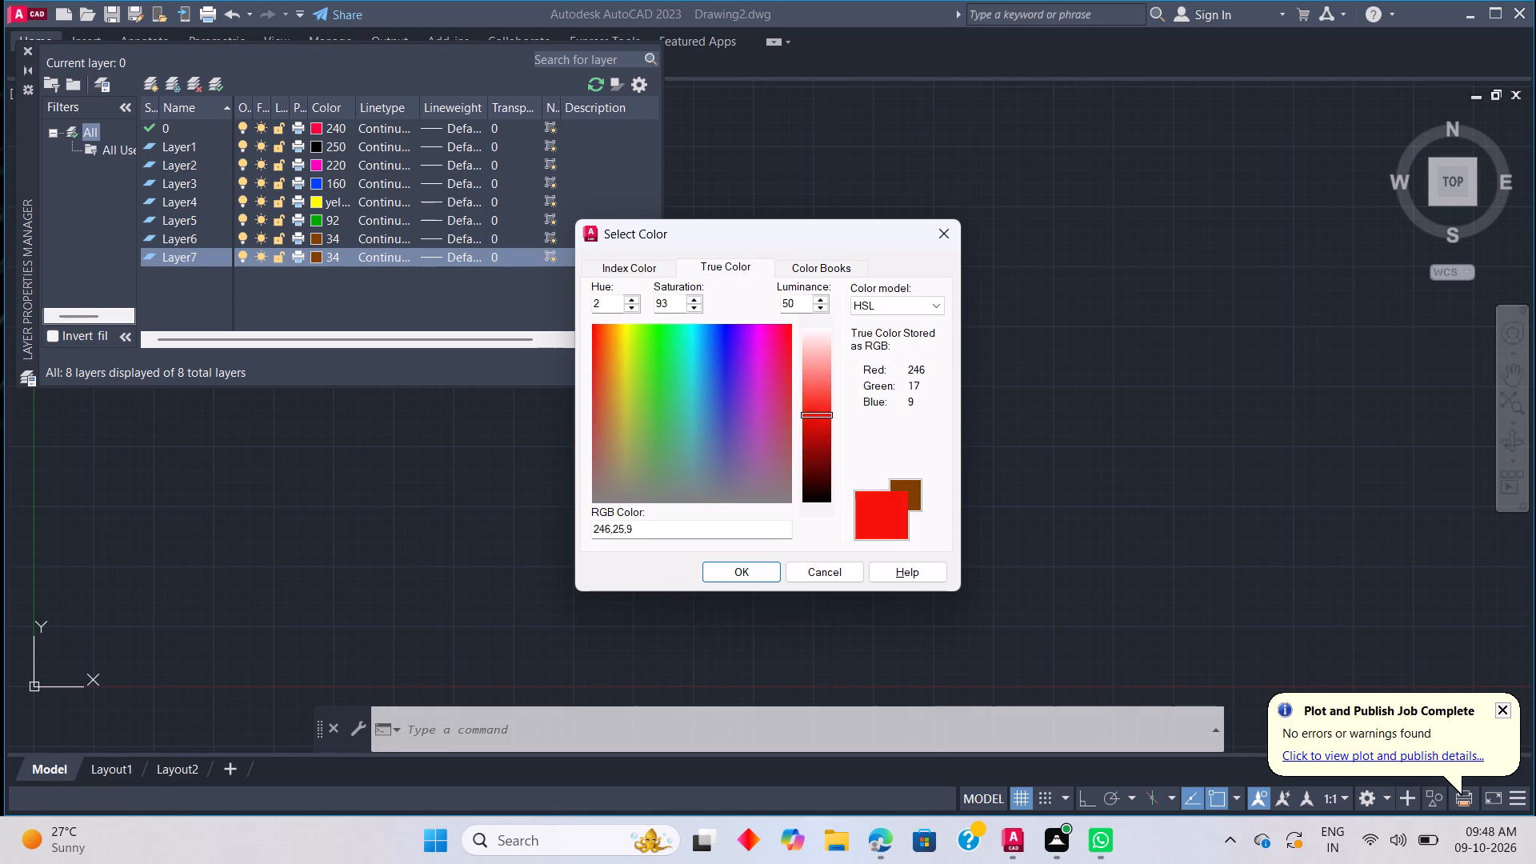
left_click_drag(594, 337, 602, 365)
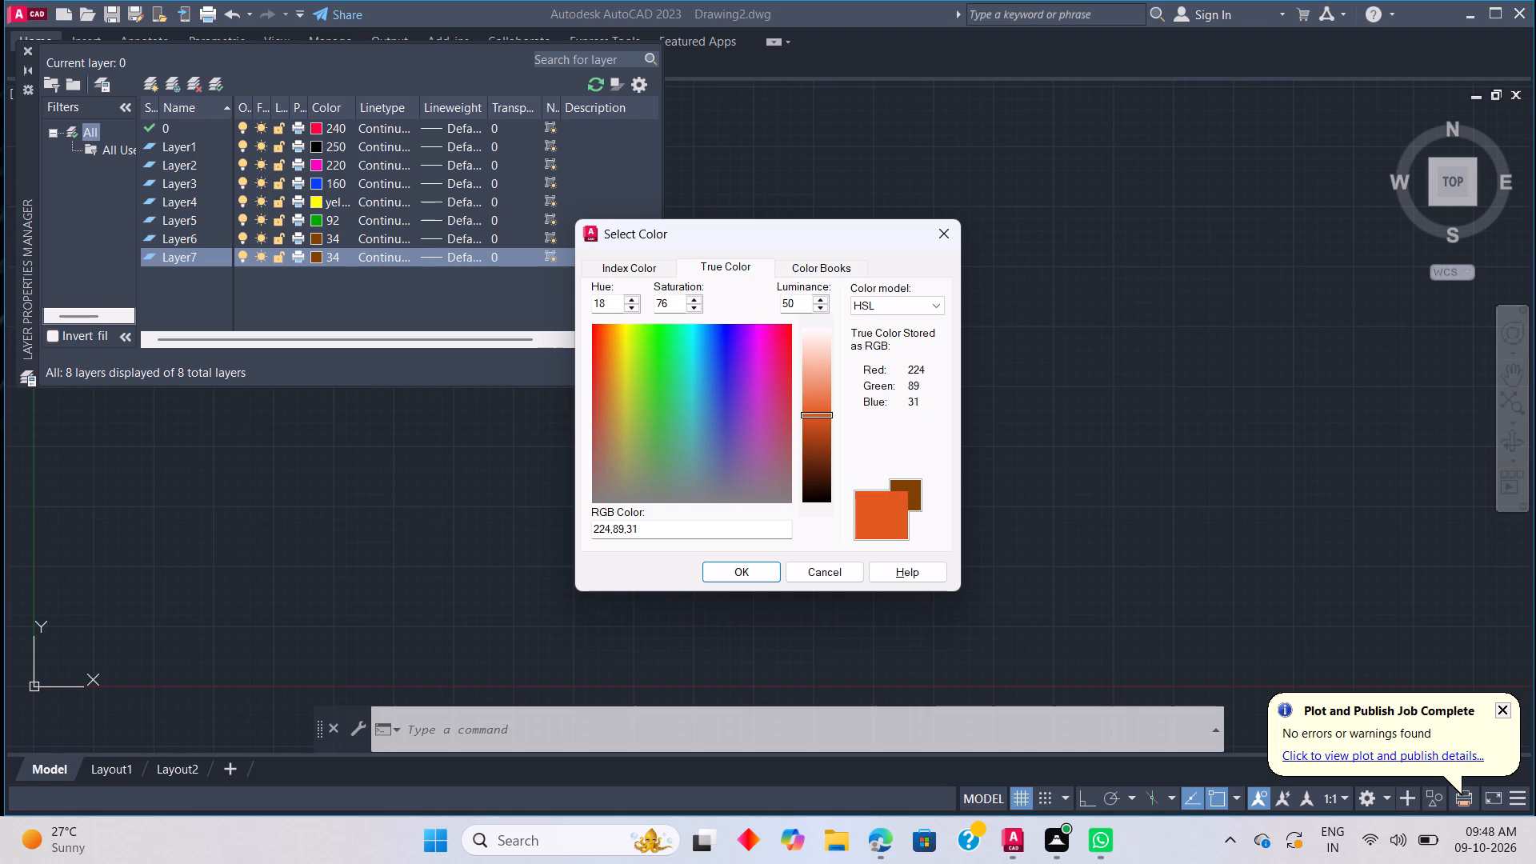
left_click_drag(602, 365, 602, 366)
left_click(734, 567)
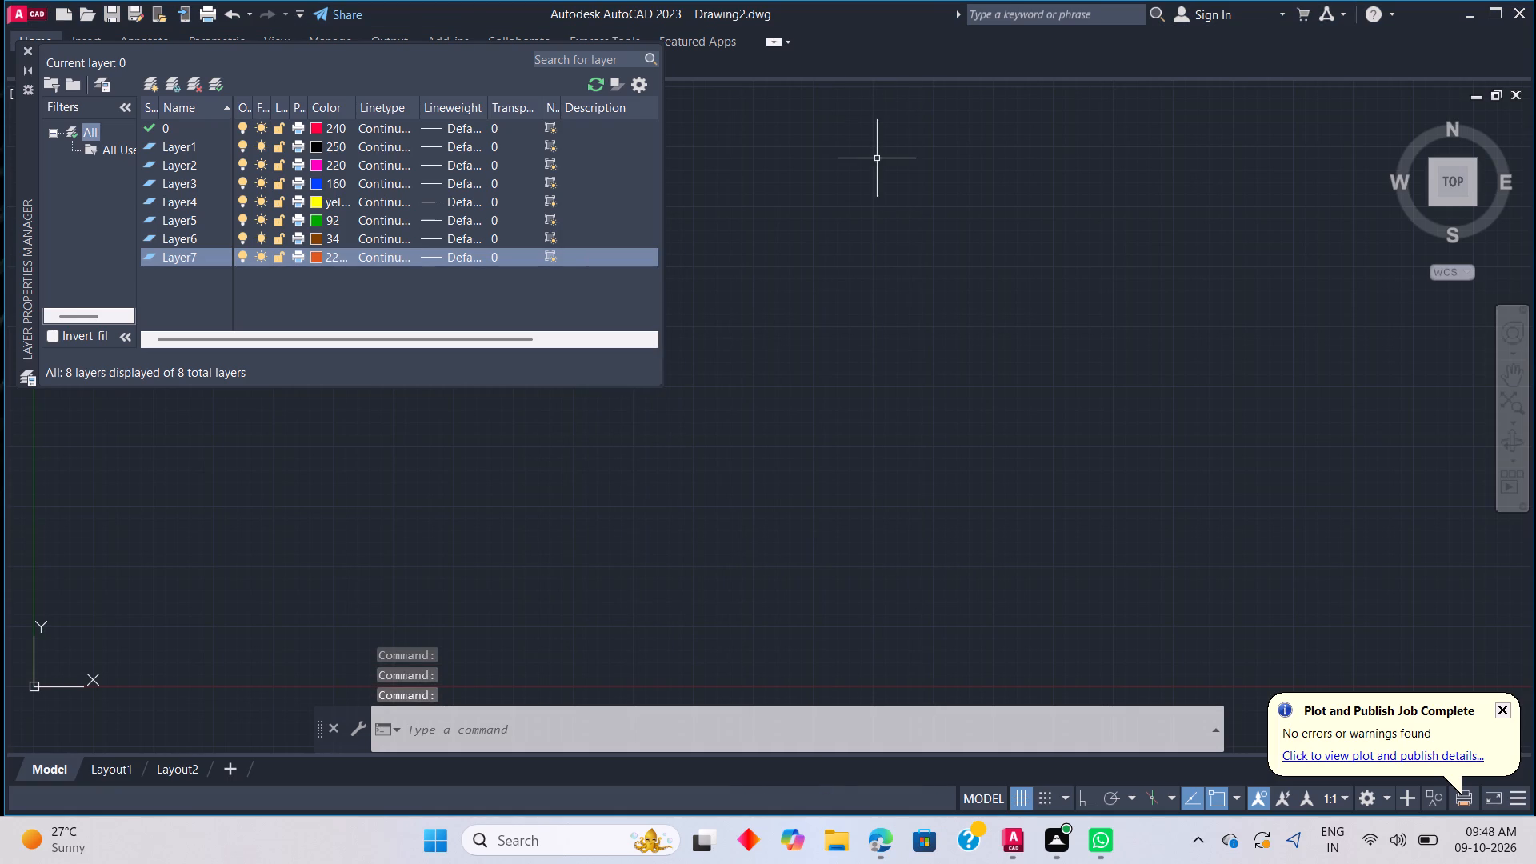
Close the layer properties manager.
left_click(877, 158)
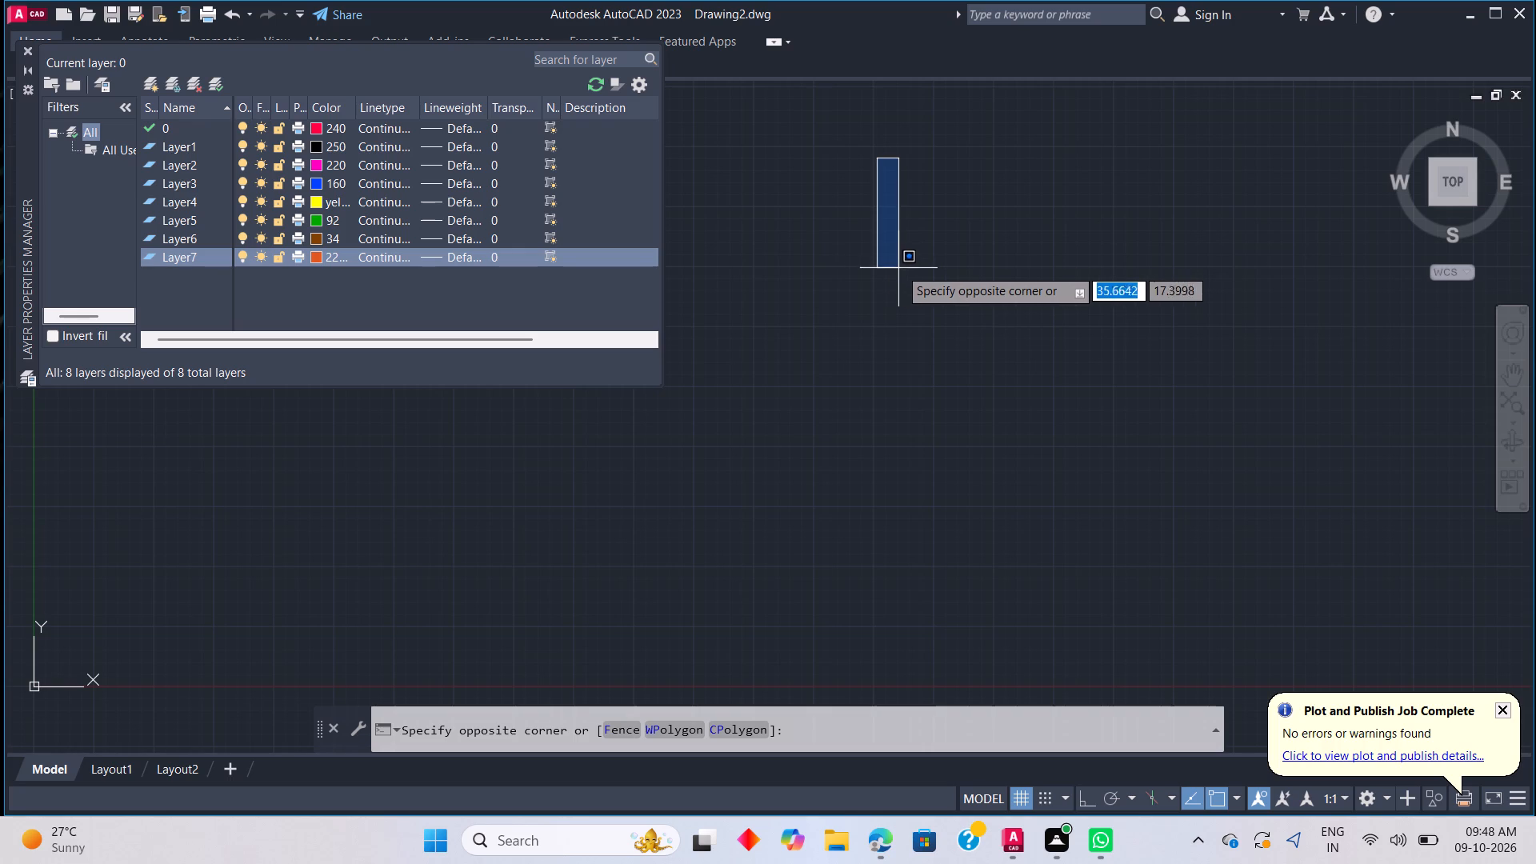
left_click(915, 290)
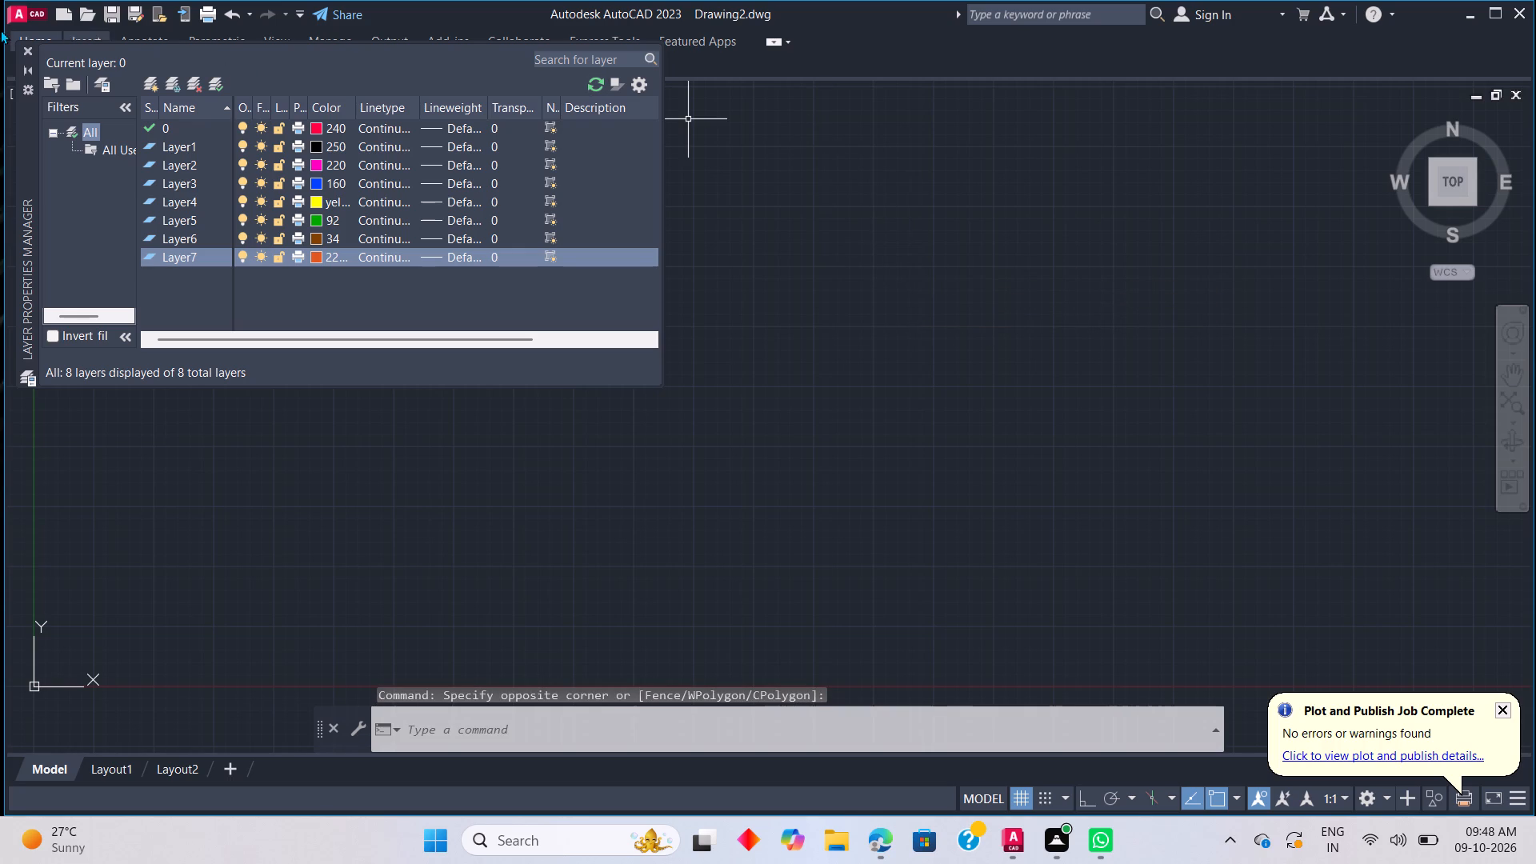
left_click(29, 47)
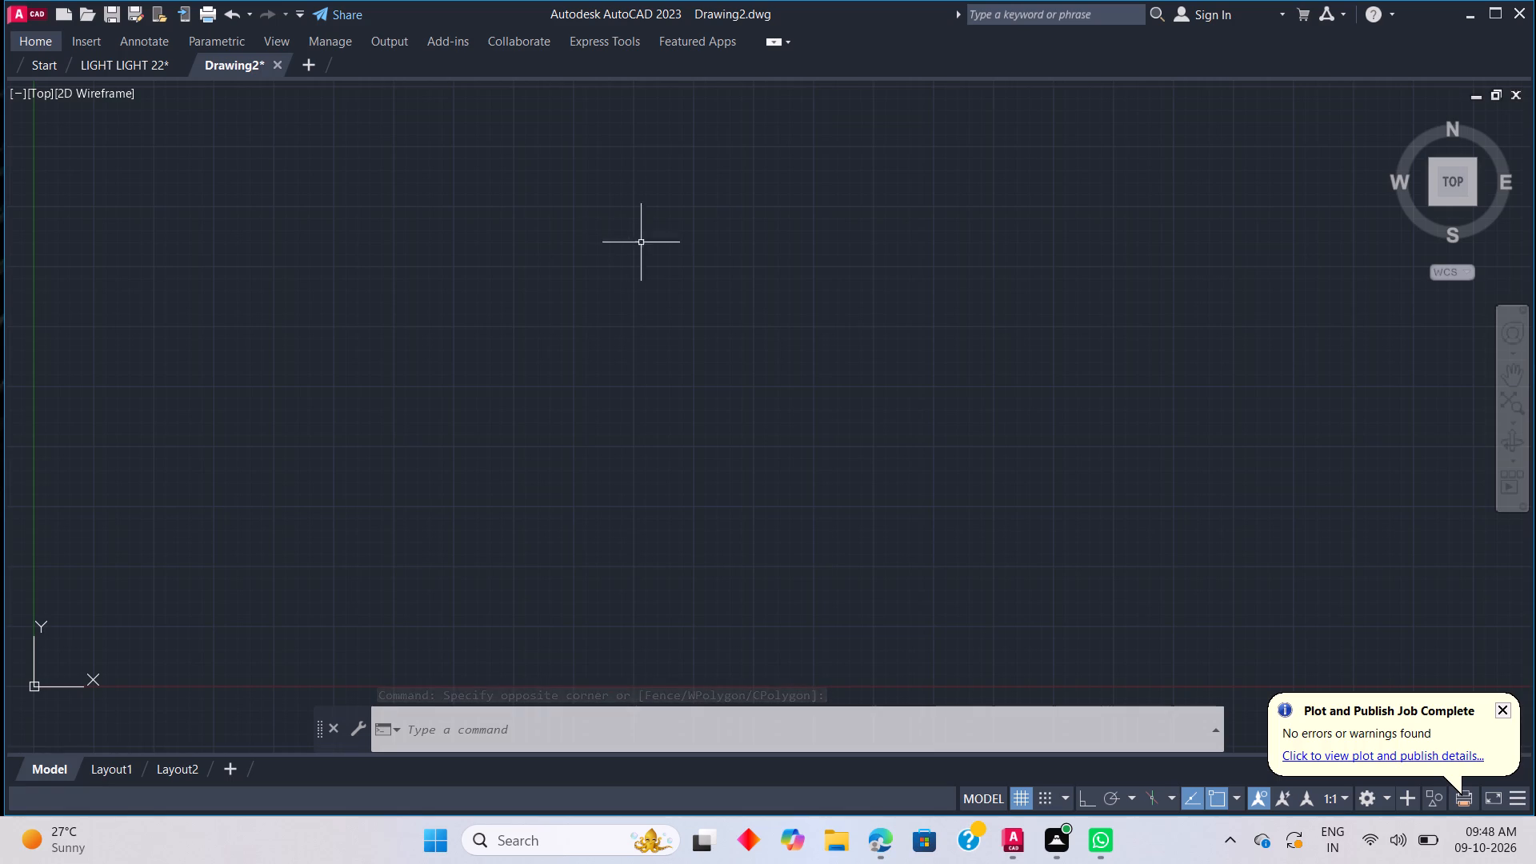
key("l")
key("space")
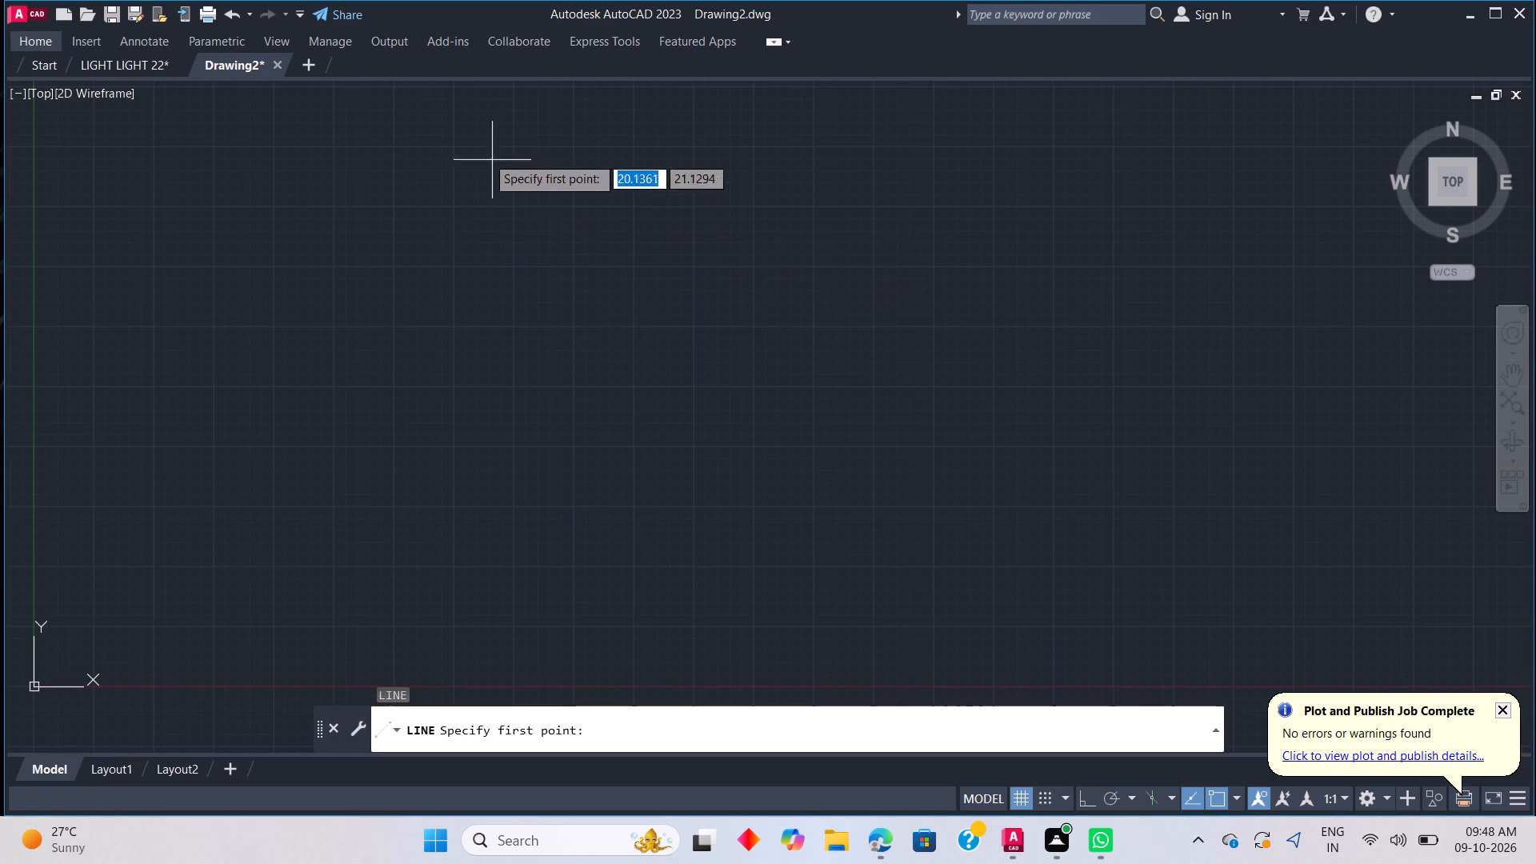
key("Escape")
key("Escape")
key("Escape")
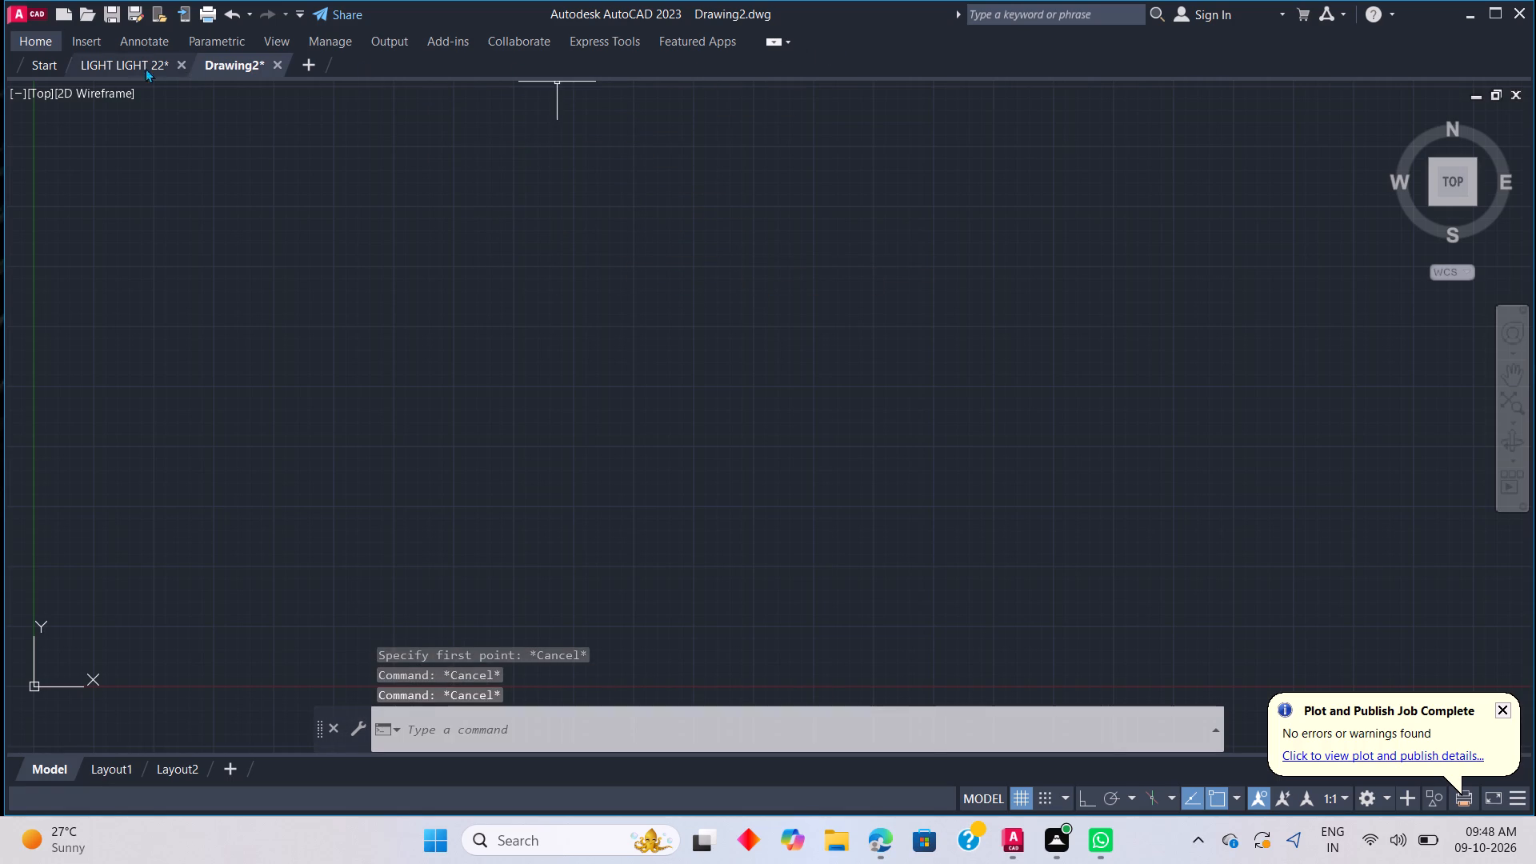
Make Layer1 the current layer.
left_click(45, 40)
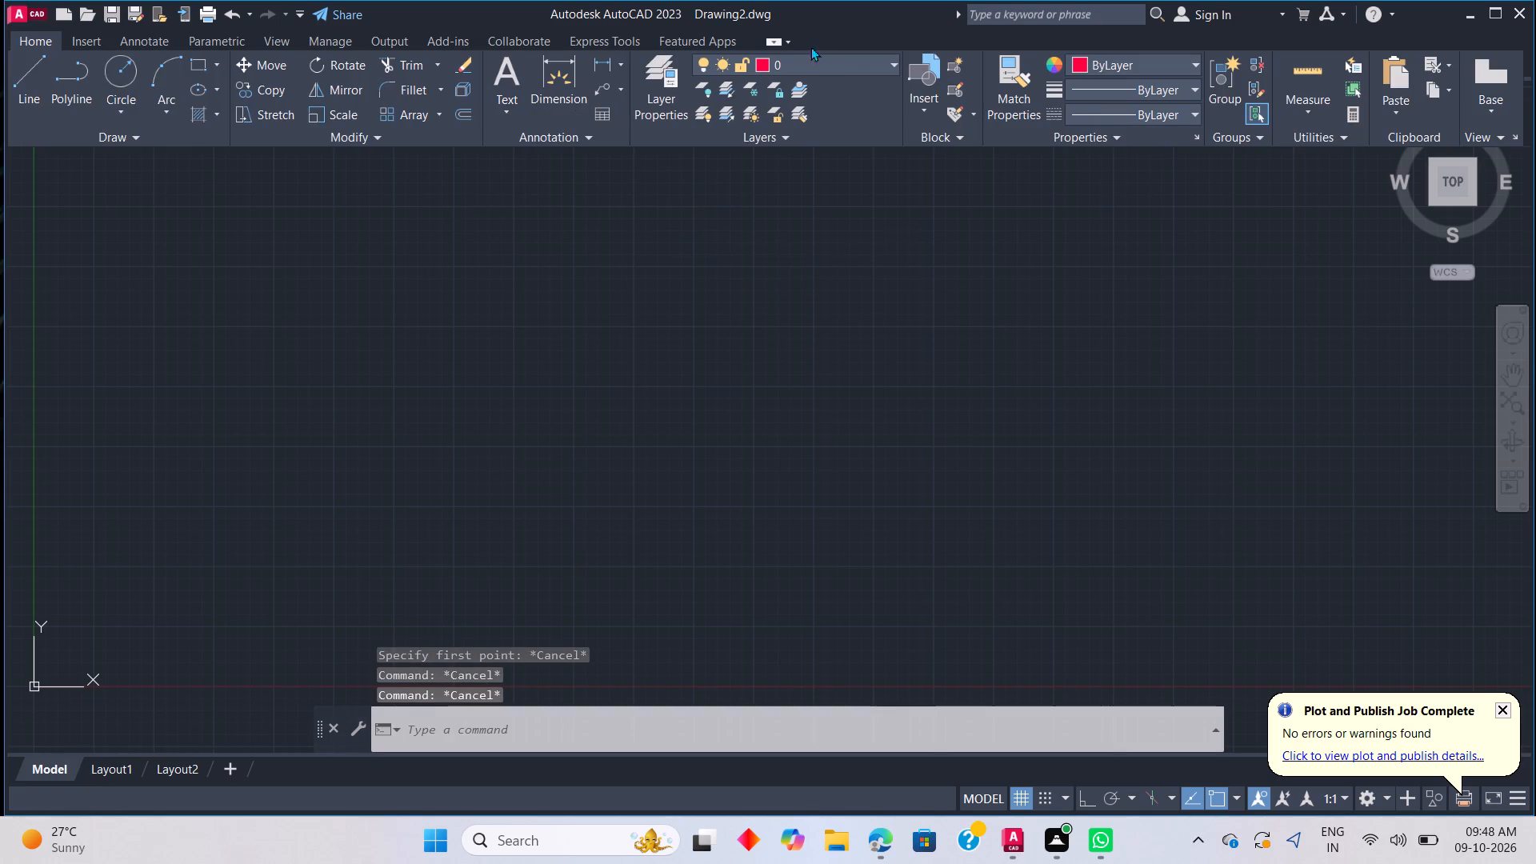
left_click(892, 54)
left_click(839, 104)
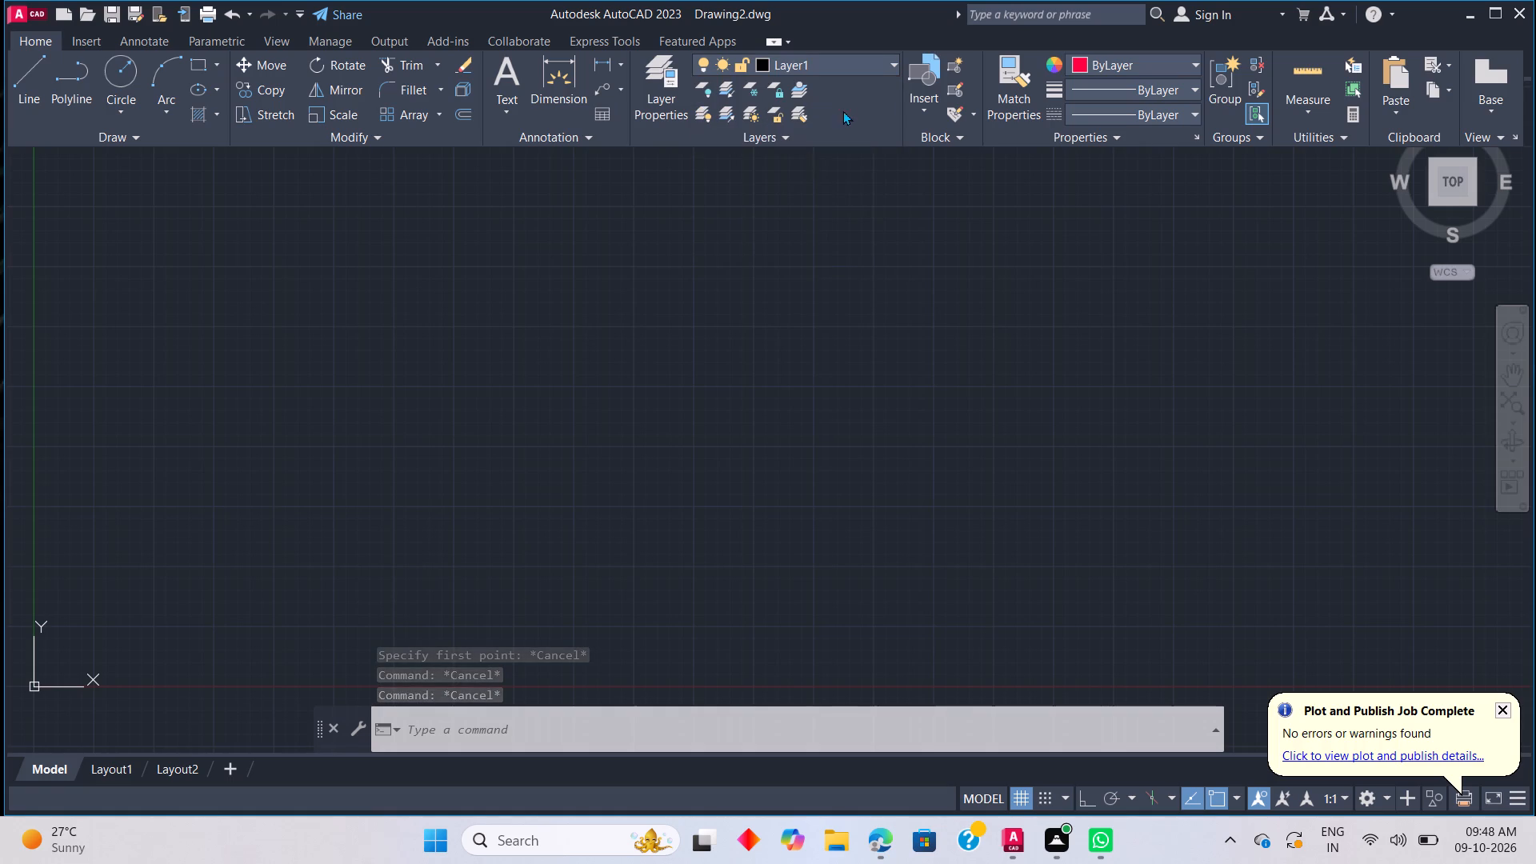
Turn on Ortho mode while starting a trial line, then abandon that line.
key("k")
key("l")
key("space")
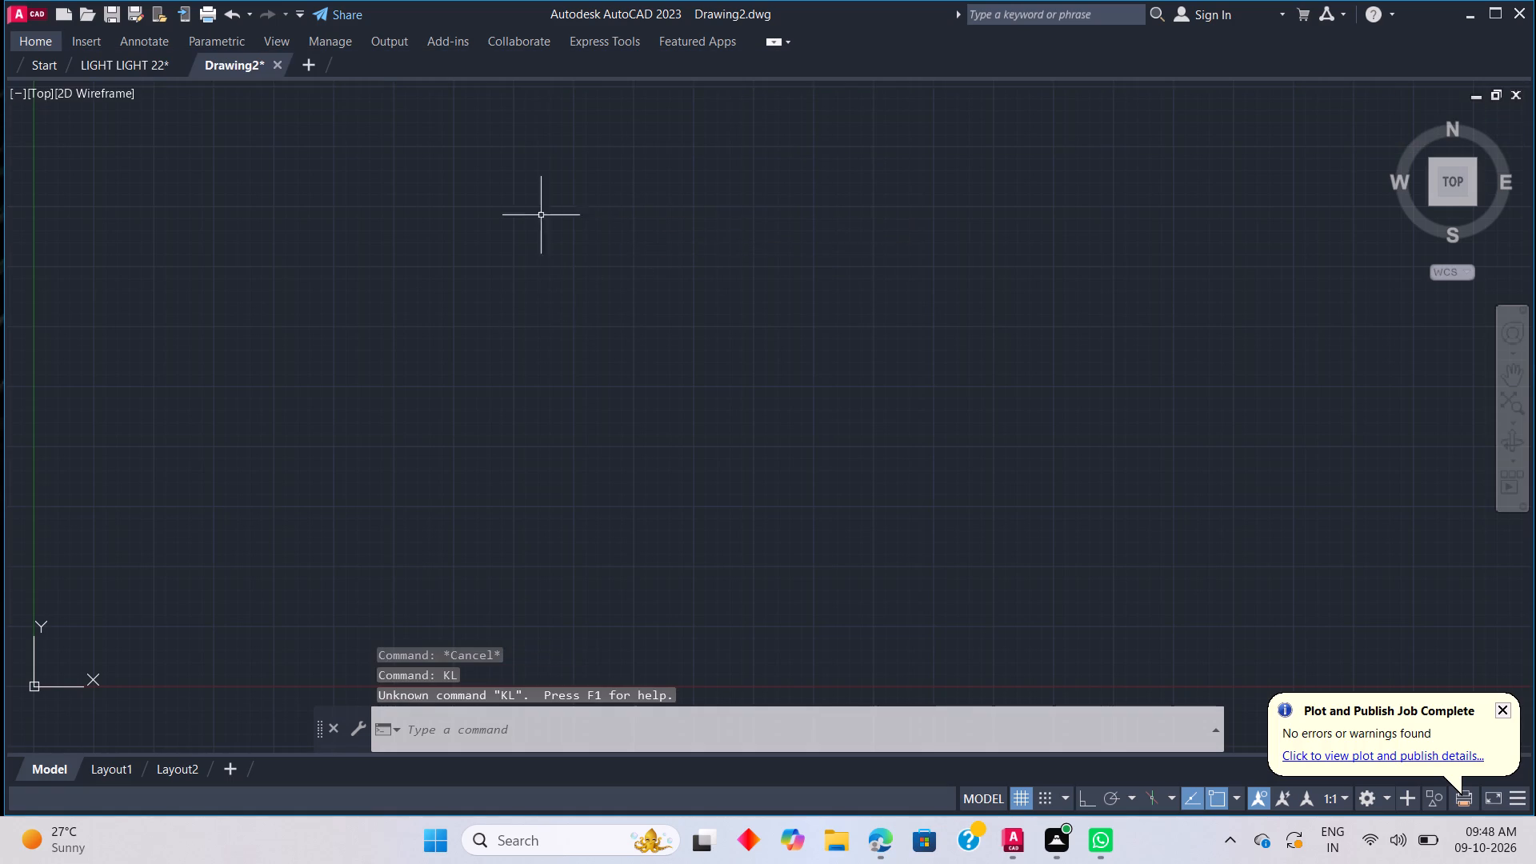
key("Escape")
key("l")
key("space")
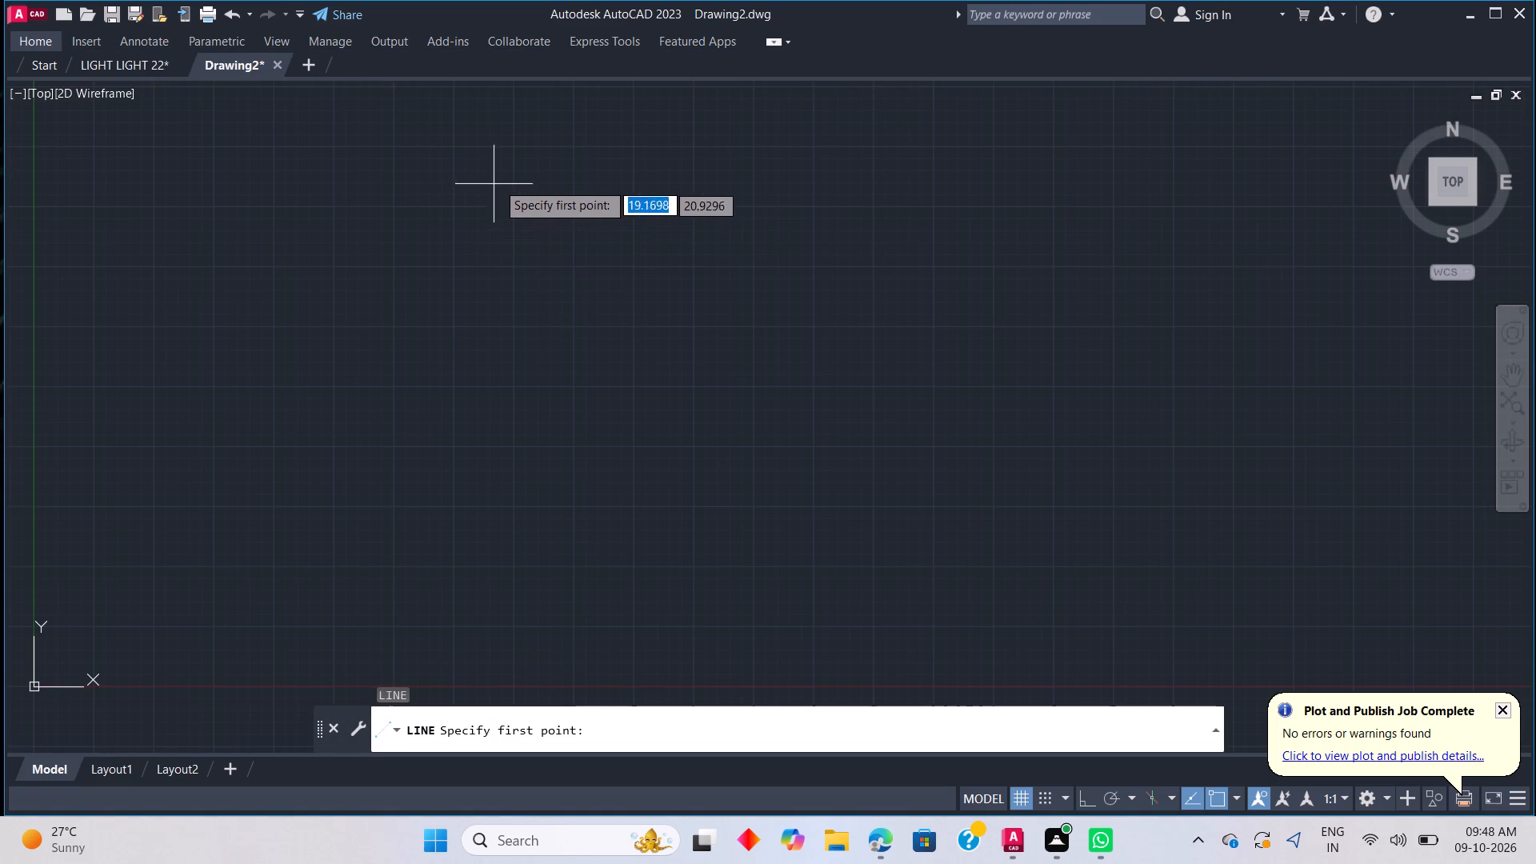
left_click(498, 181)
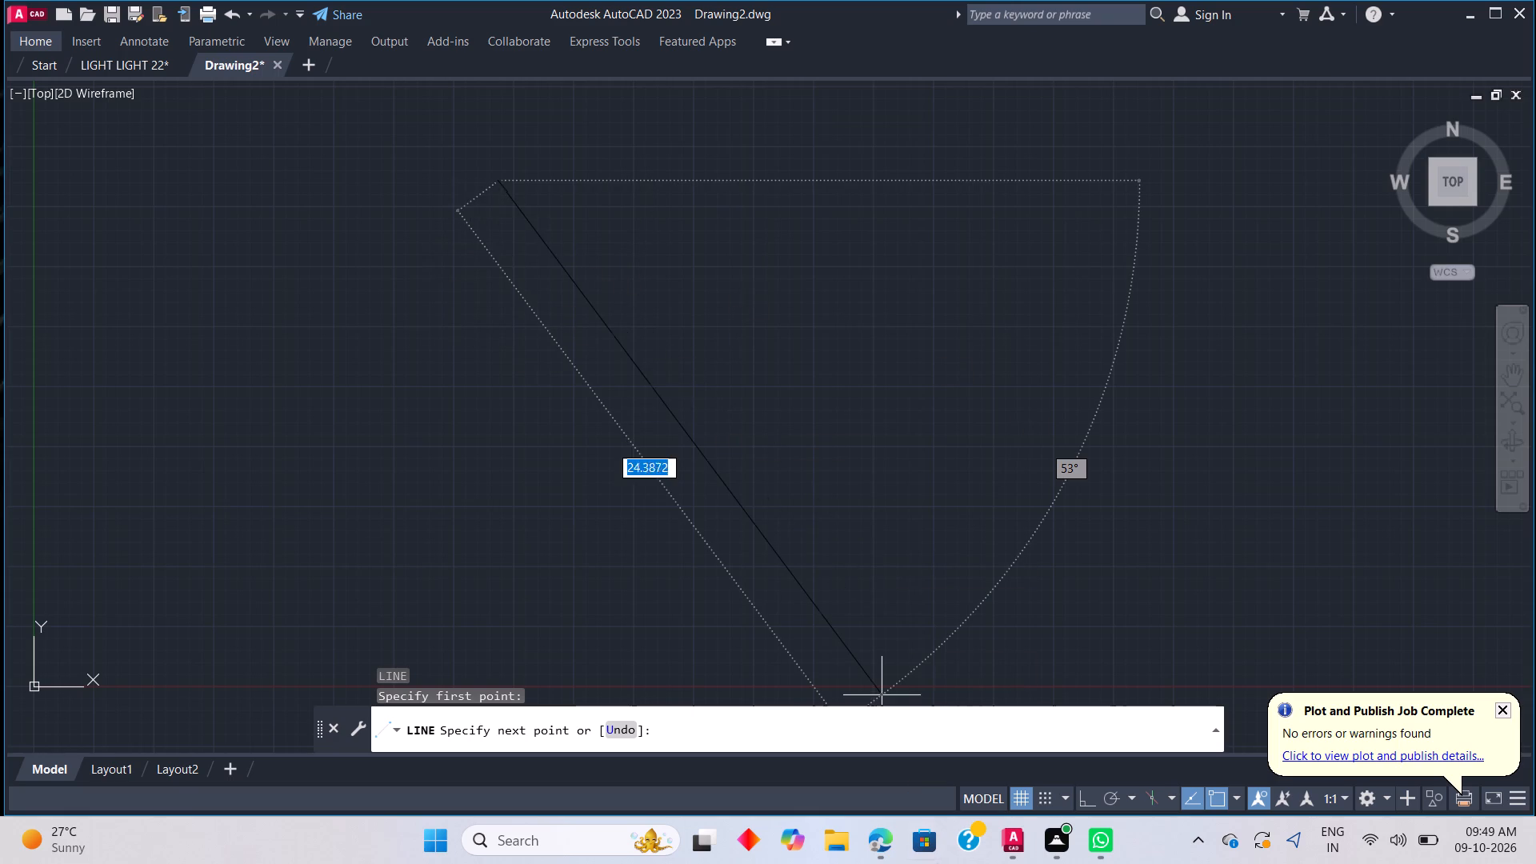
left_click(1087, 802)
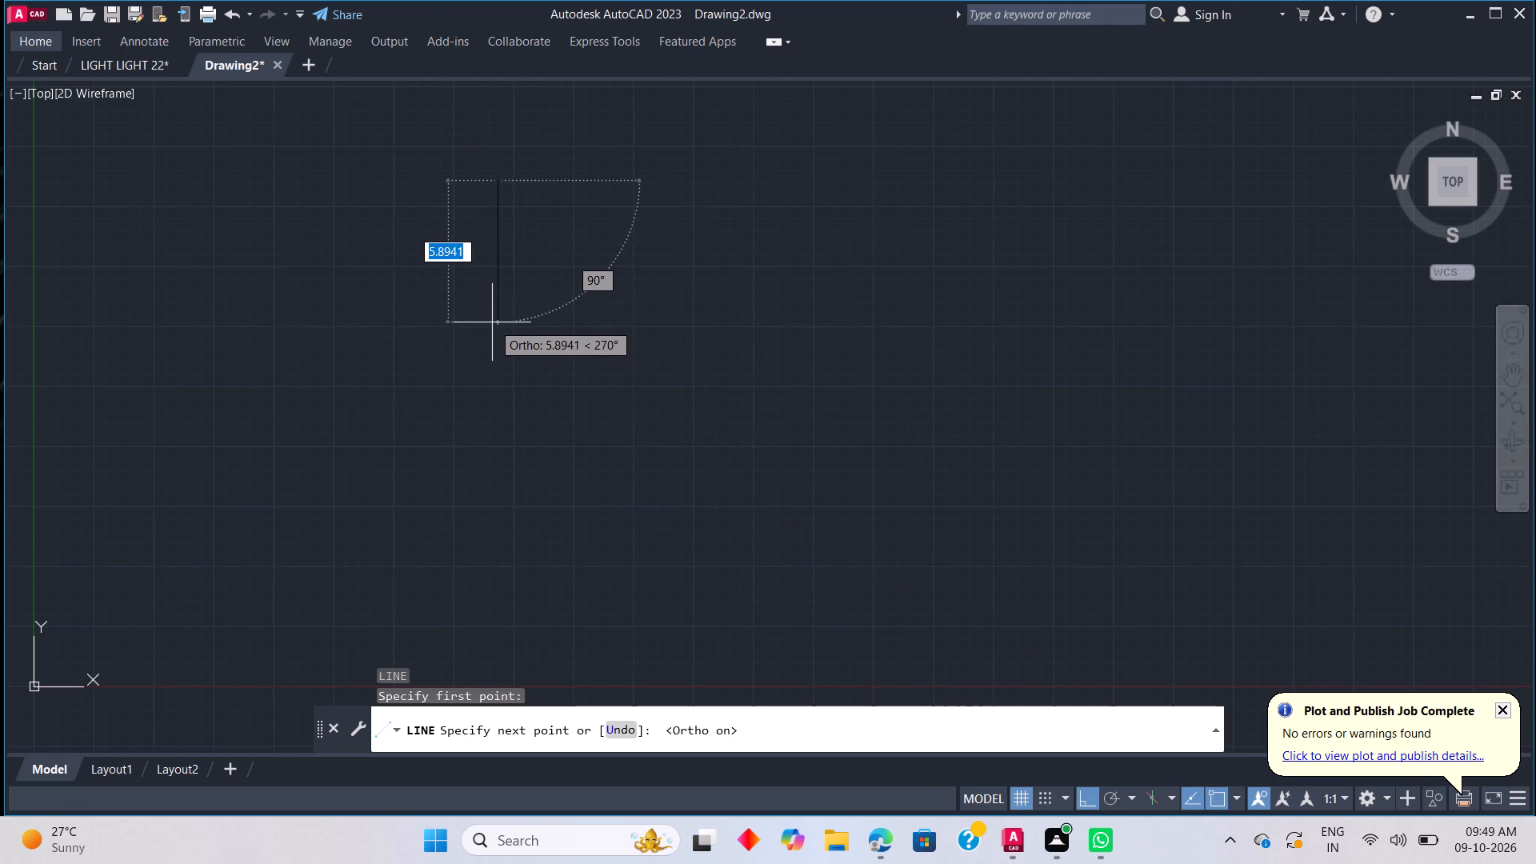
scroll(500, 314, "down", 4)
key("Escape")
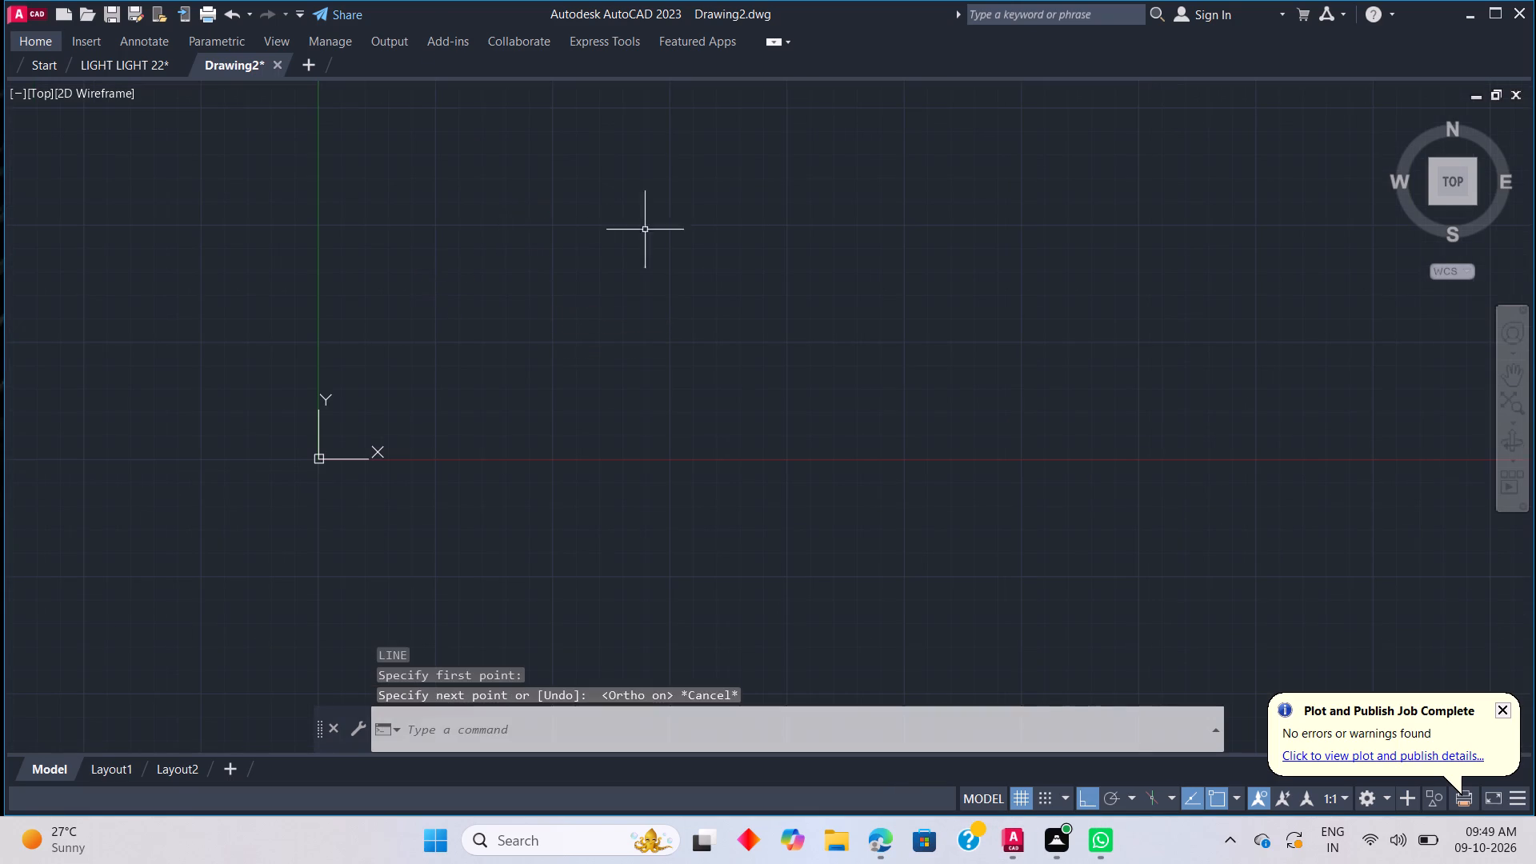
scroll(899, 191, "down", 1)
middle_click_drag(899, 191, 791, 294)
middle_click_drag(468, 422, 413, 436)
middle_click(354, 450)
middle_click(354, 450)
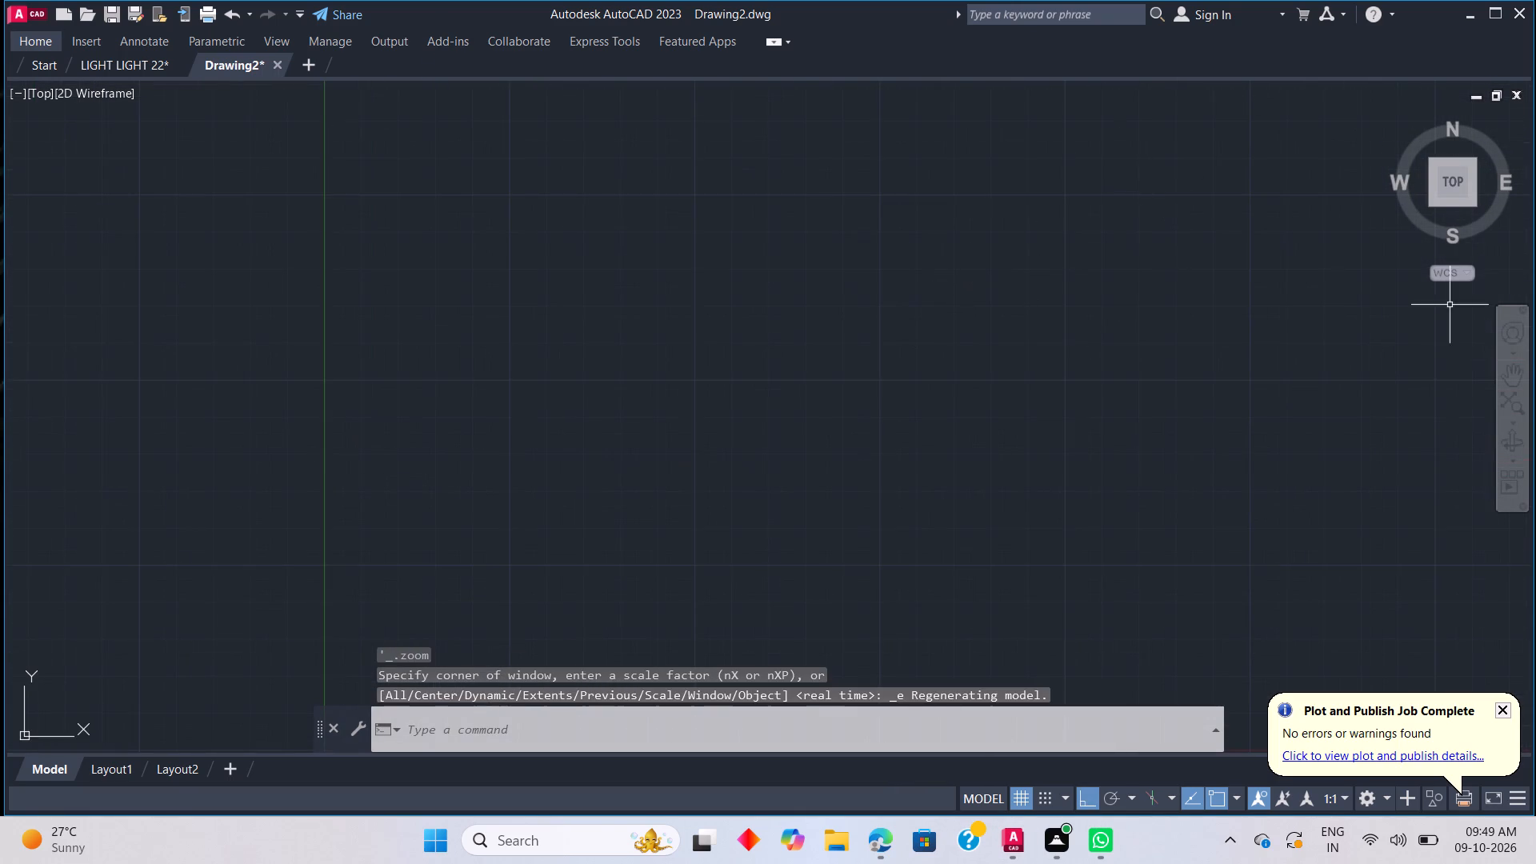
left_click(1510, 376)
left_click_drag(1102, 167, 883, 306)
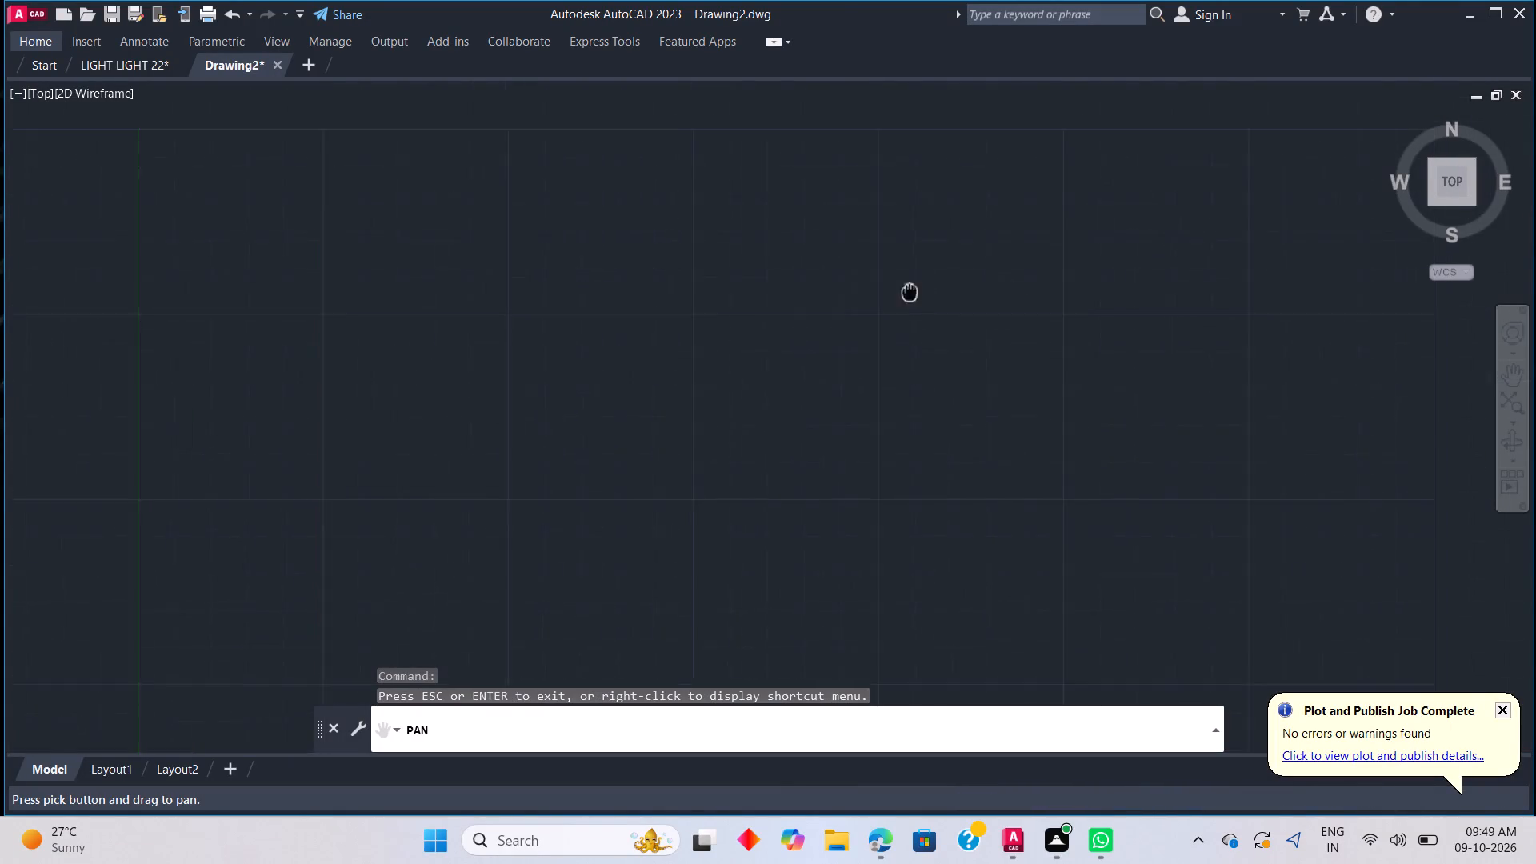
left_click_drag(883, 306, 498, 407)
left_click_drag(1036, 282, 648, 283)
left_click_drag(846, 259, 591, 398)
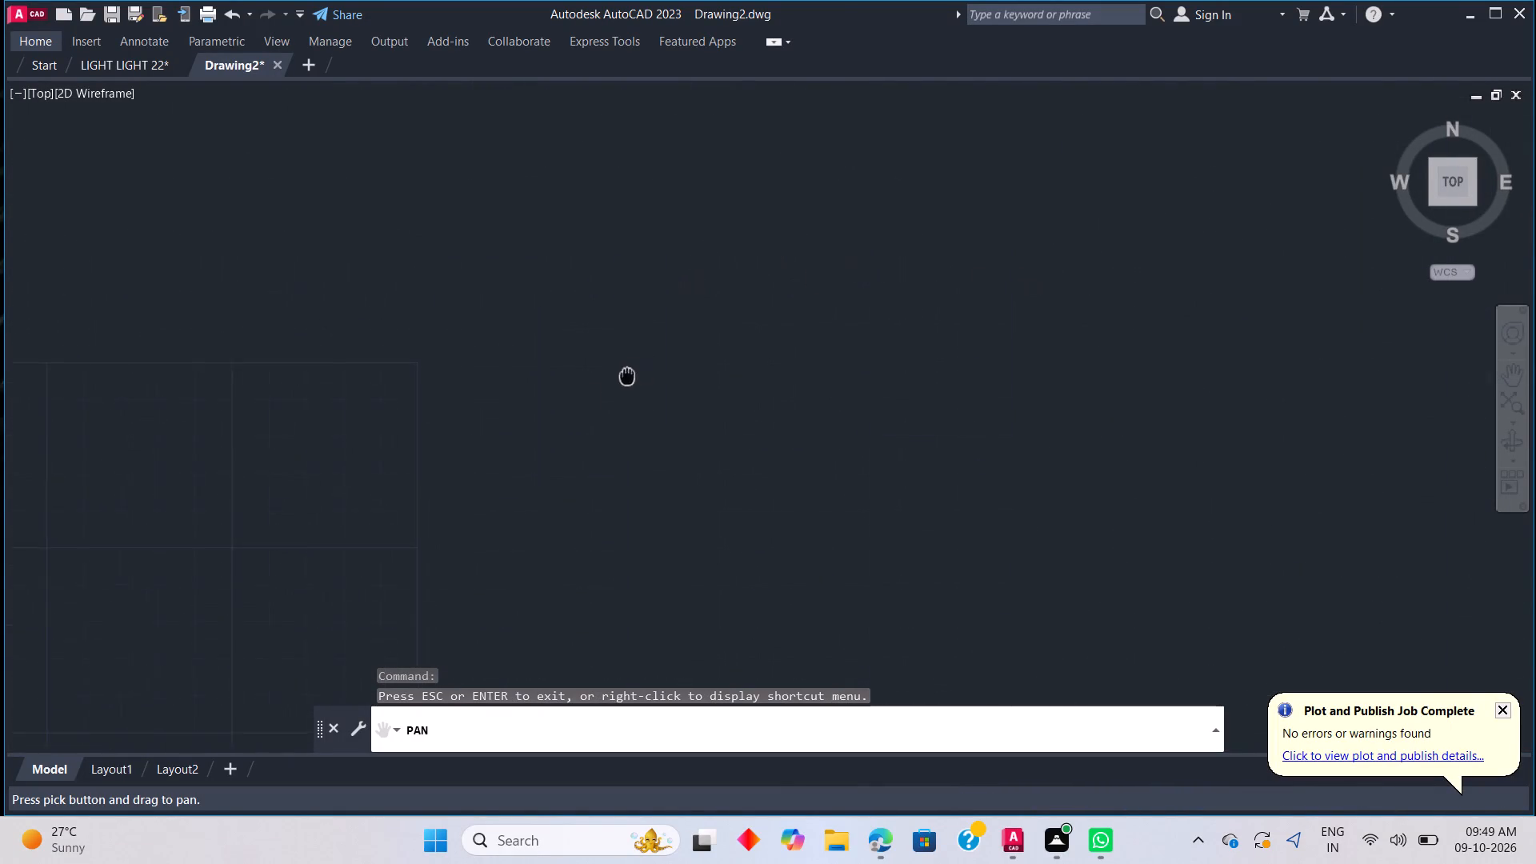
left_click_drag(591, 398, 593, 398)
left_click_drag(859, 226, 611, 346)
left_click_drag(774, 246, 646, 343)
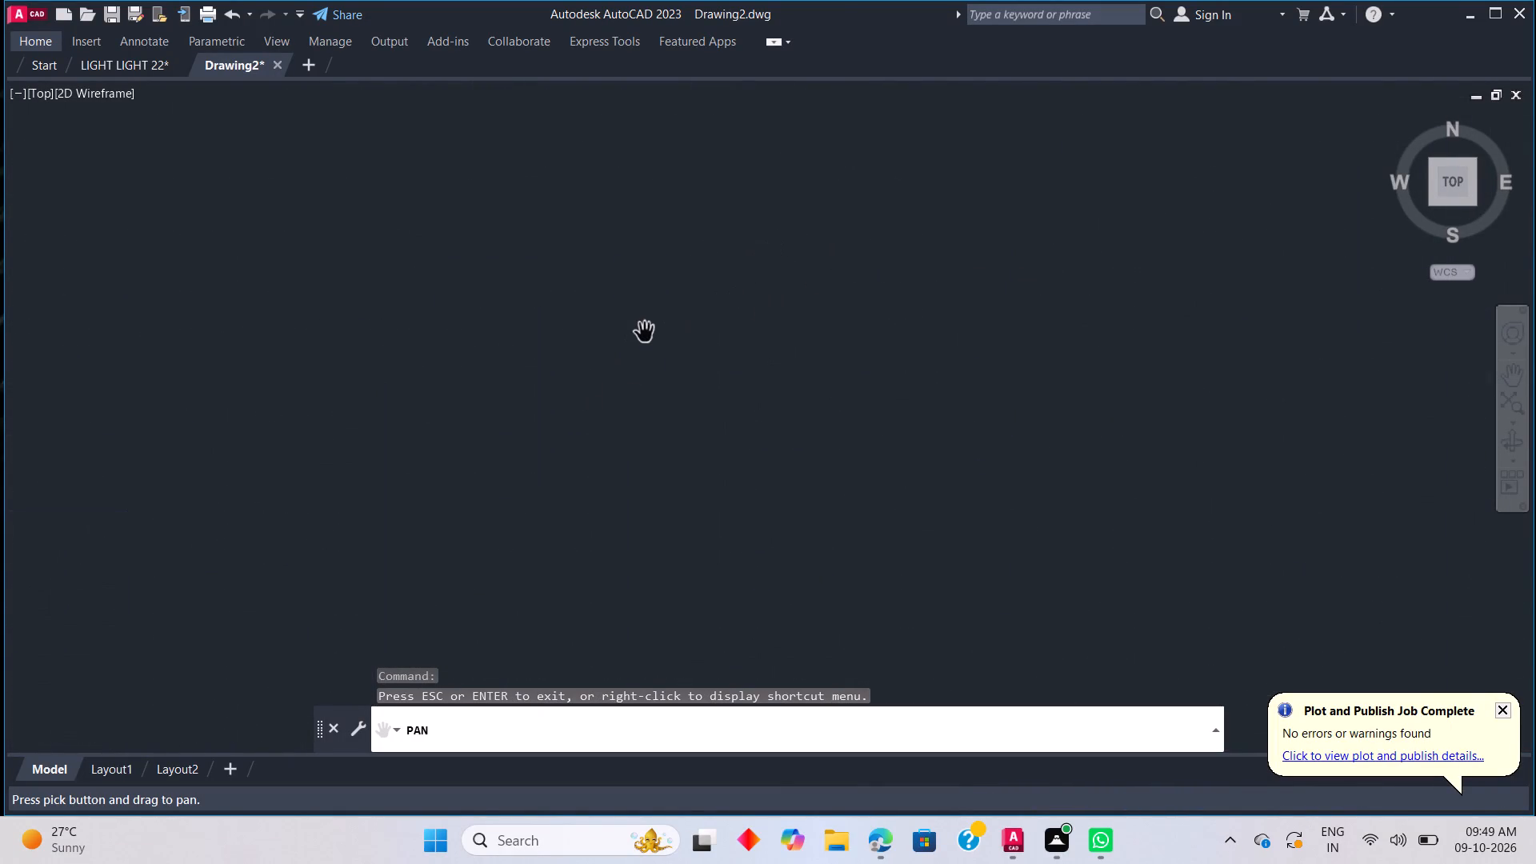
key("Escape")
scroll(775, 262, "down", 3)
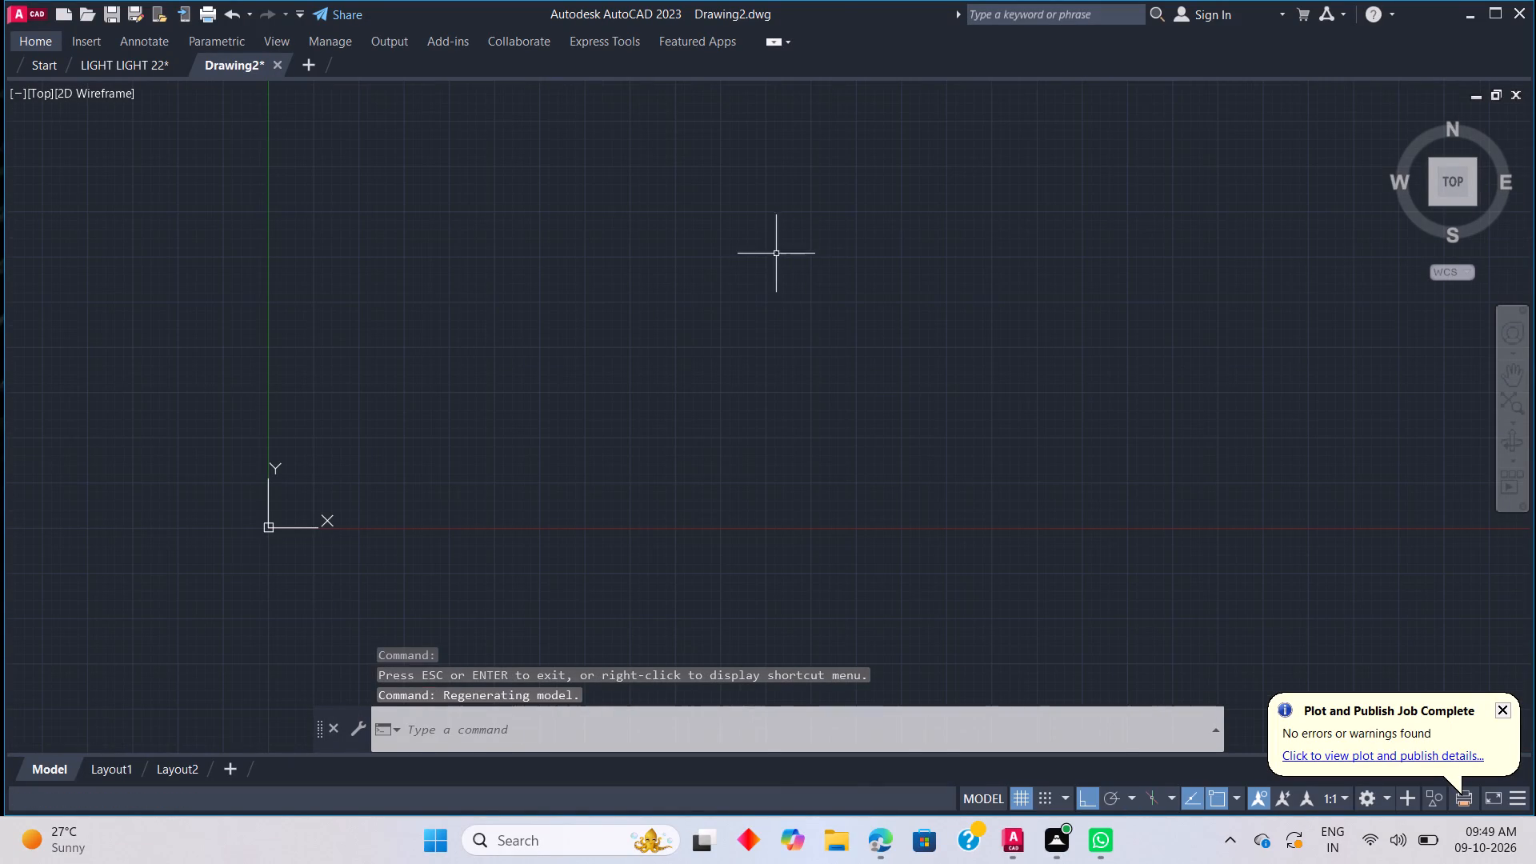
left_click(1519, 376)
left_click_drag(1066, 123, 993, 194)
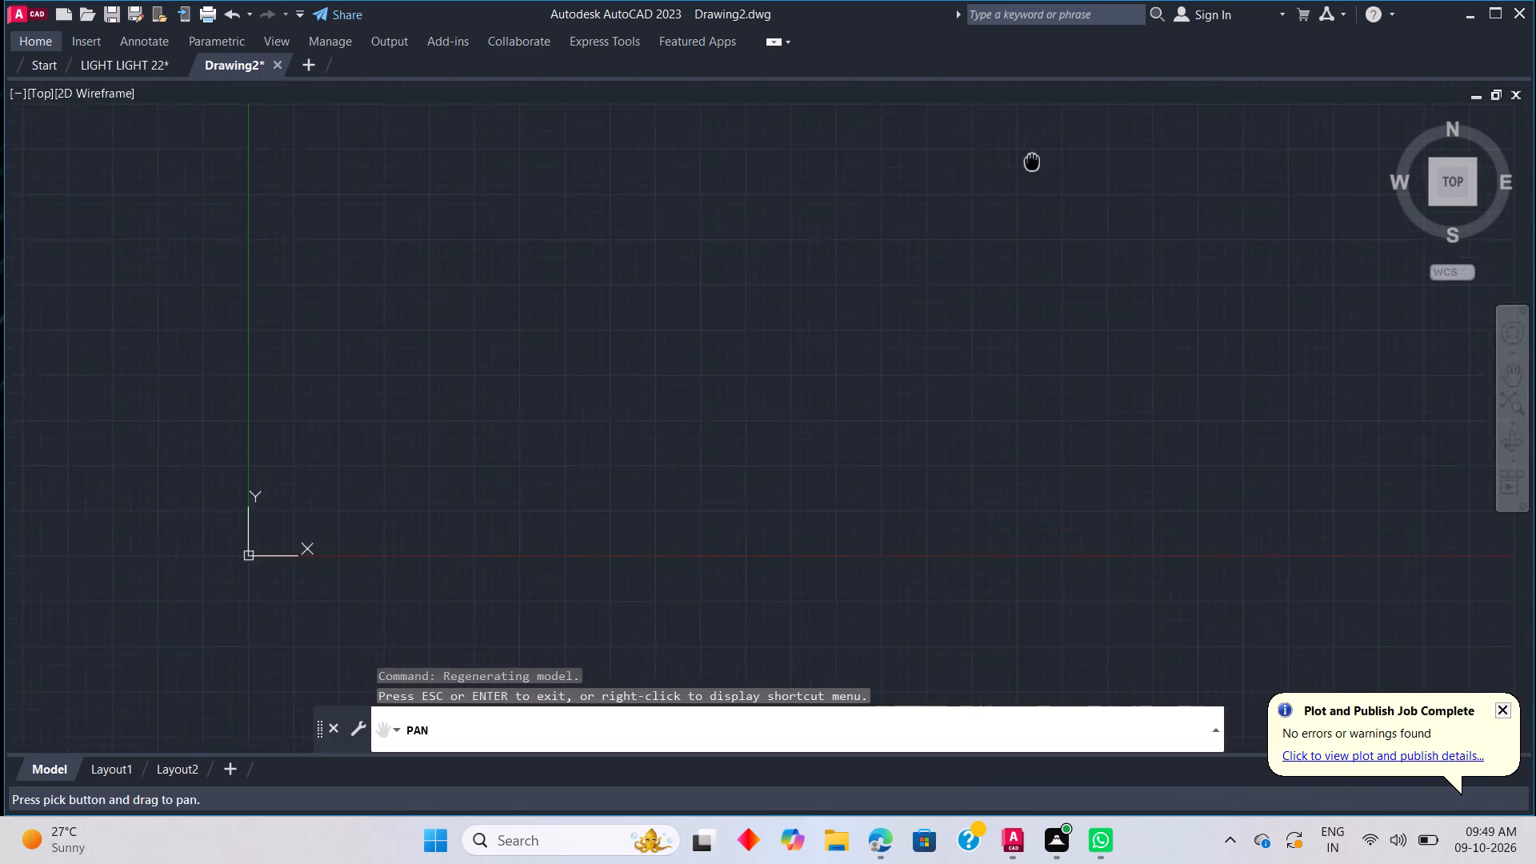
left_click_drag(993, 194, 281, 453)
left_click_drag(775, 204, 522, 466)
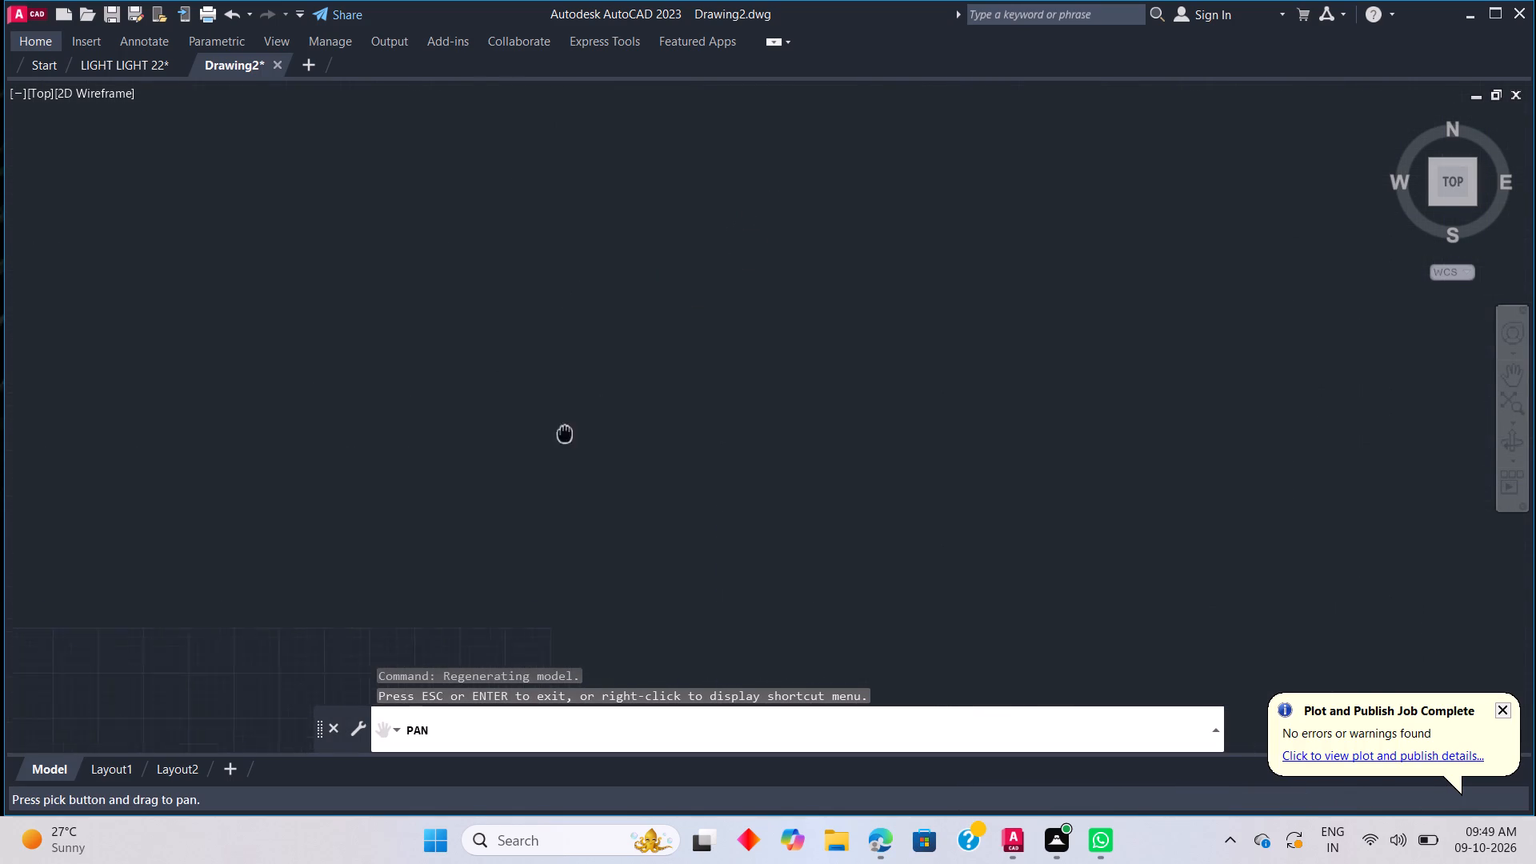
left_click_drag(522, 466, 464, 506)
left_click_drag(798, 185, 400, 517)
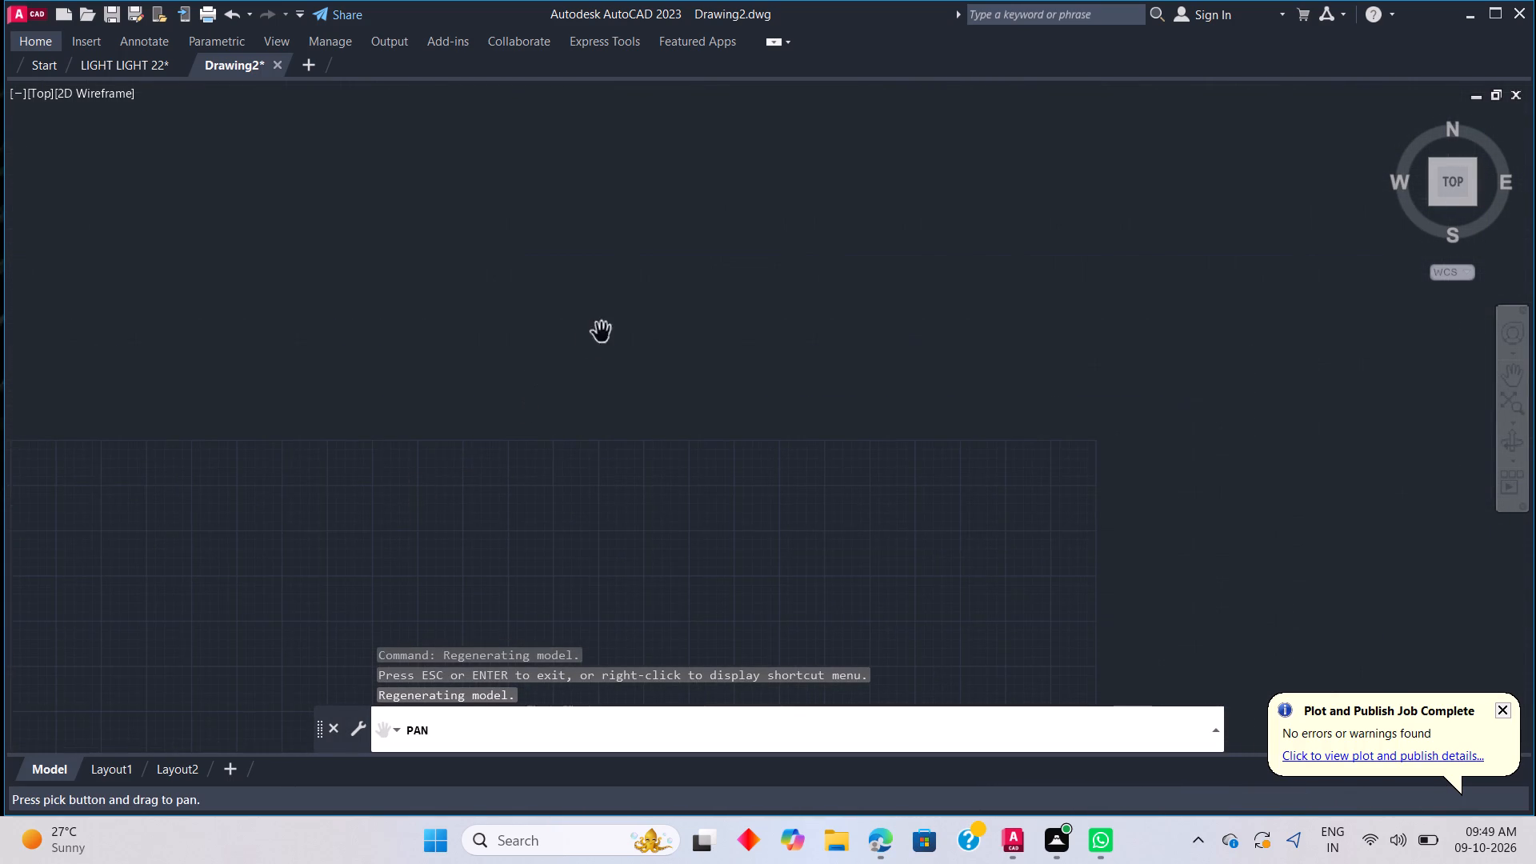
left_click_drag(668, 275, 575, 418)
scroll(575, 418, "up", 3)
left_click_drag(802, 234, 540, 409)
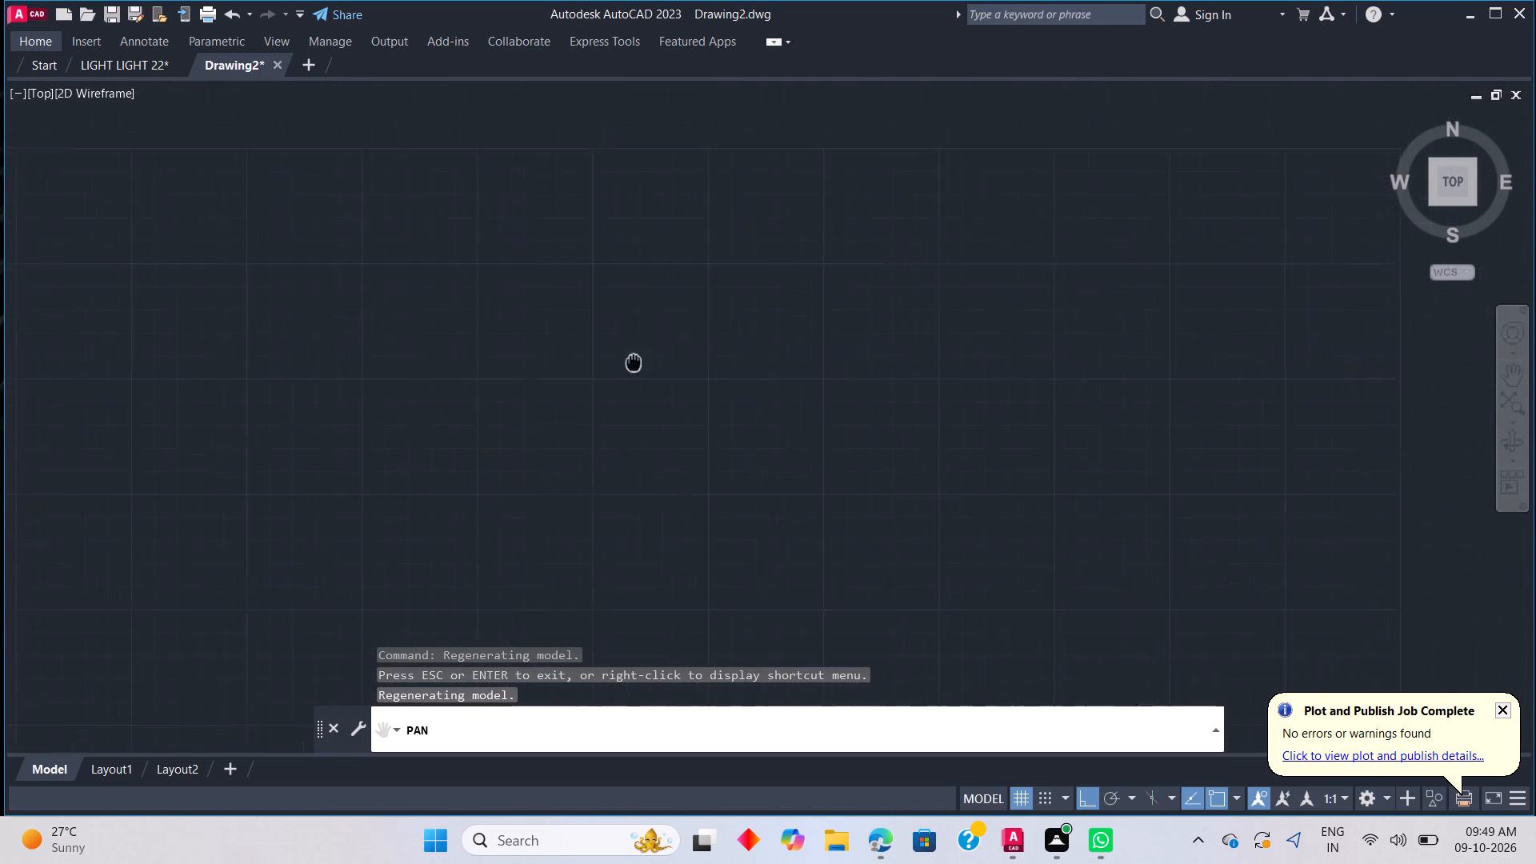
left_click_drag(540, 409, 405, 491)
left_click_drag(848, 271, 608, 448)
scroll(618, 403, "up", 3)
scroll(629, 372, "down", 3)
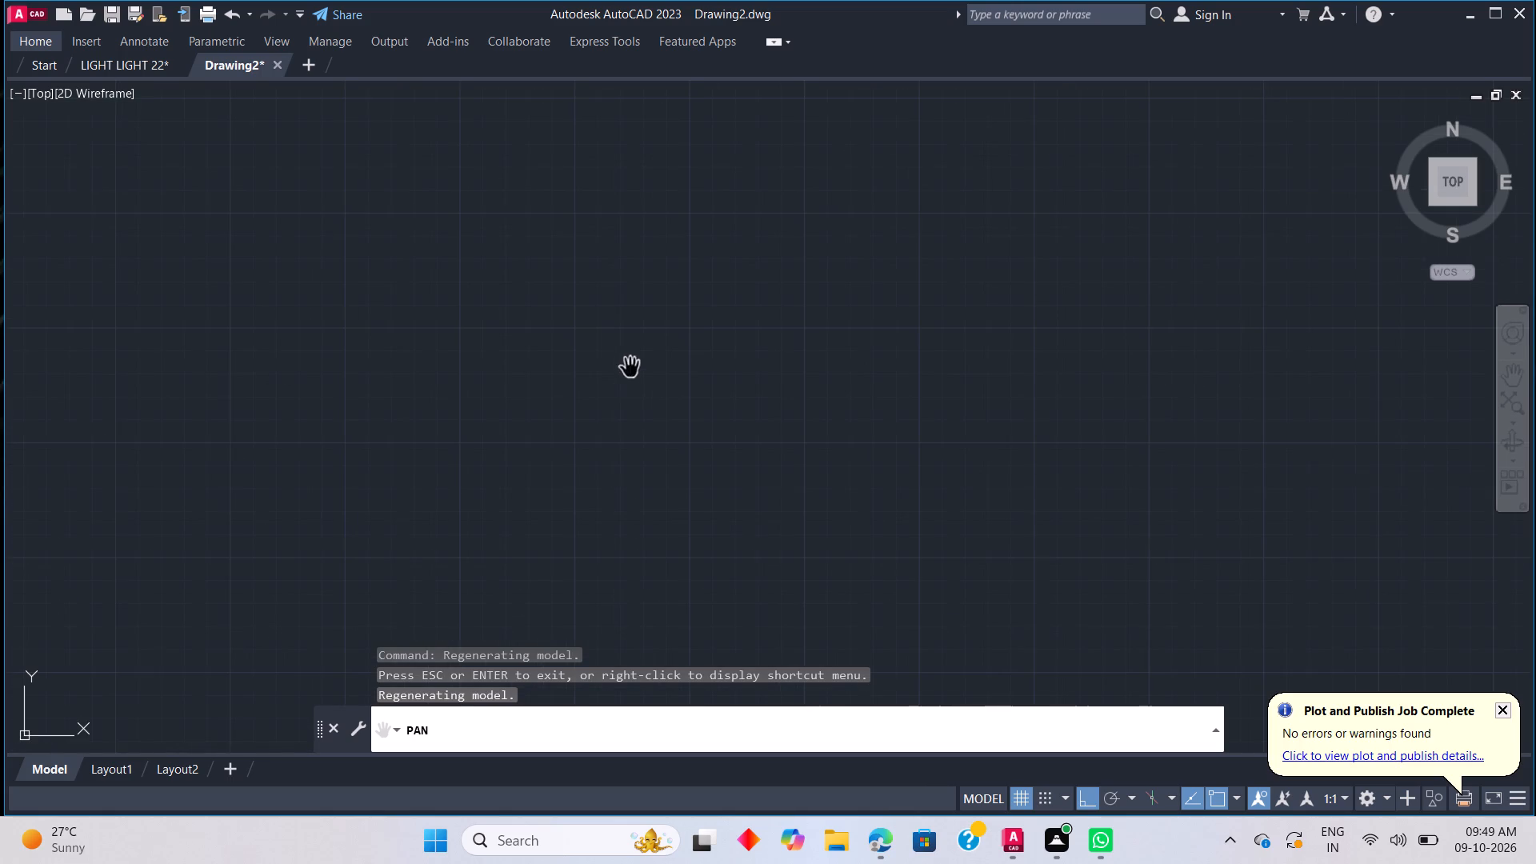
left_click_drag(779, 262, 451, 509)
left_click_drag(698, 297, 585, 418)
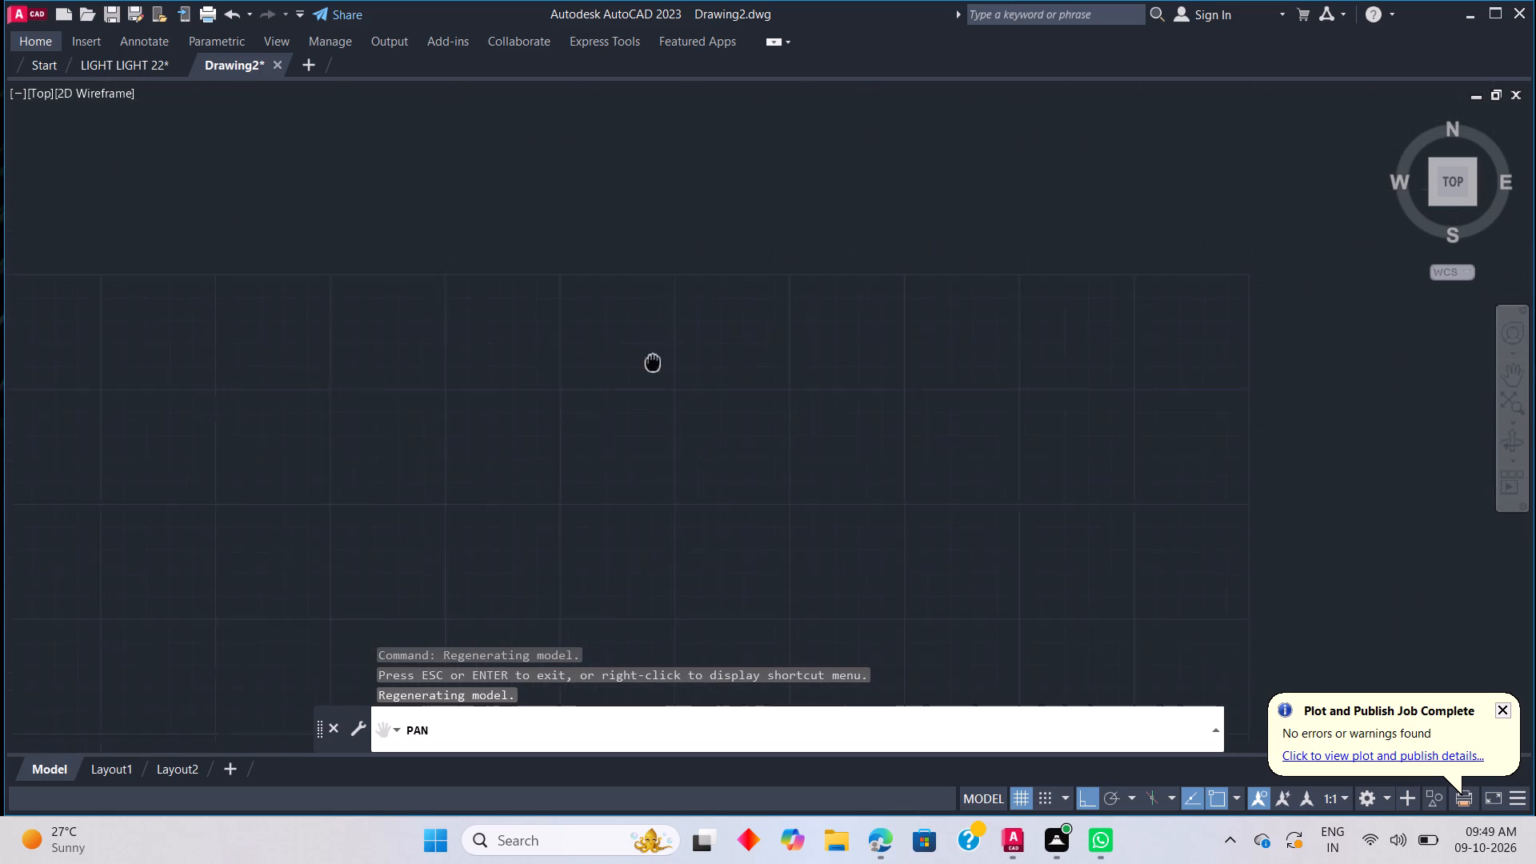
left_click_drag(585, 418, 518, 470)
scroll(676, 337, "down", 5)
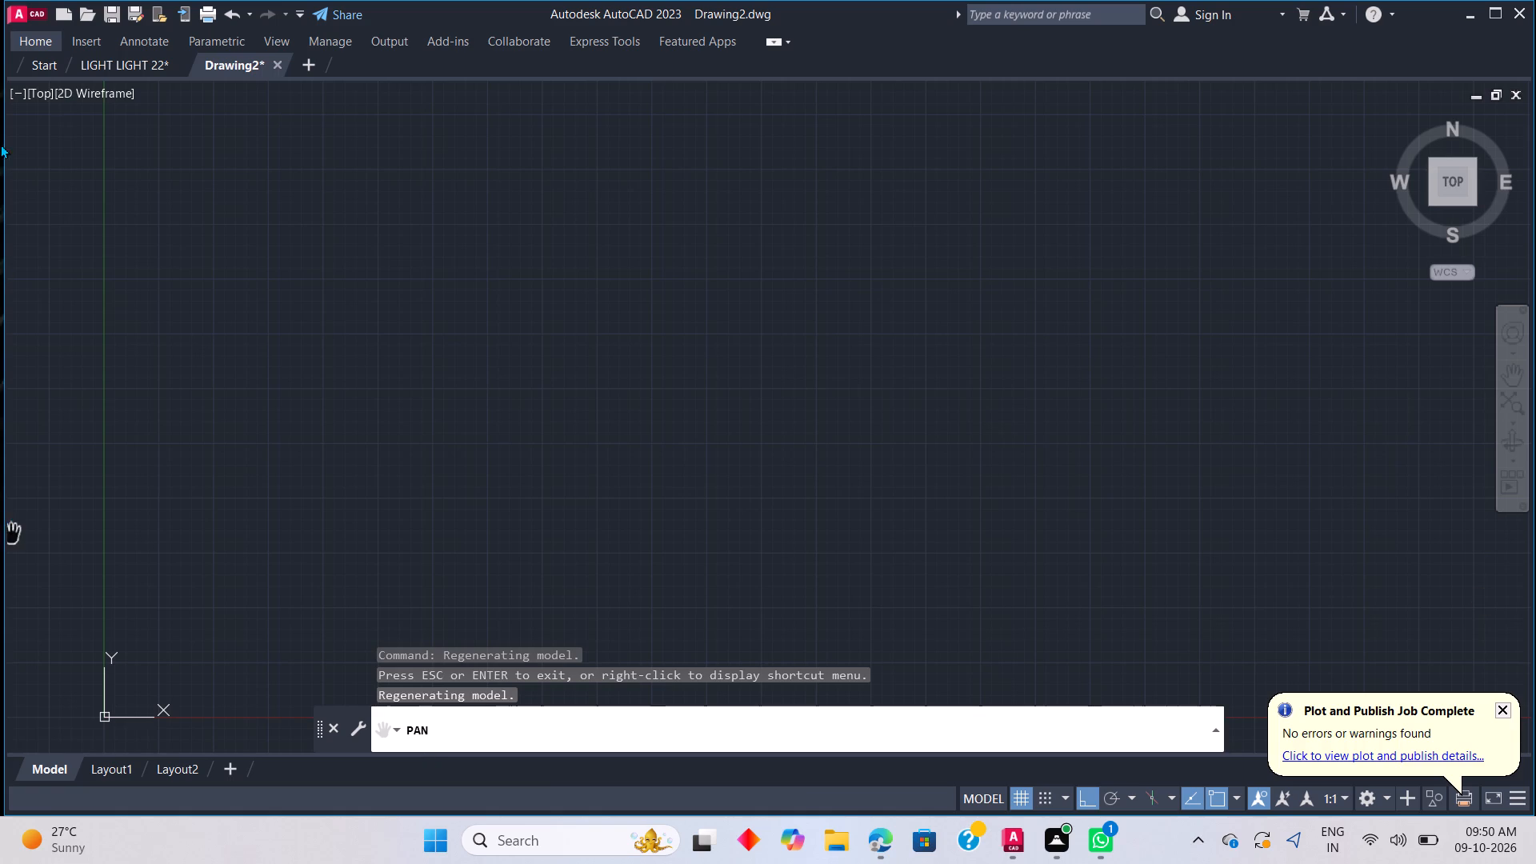
Draw a short vertical line on Layer1, running downward from about X 100, Y 125.
type("L")
key("space")
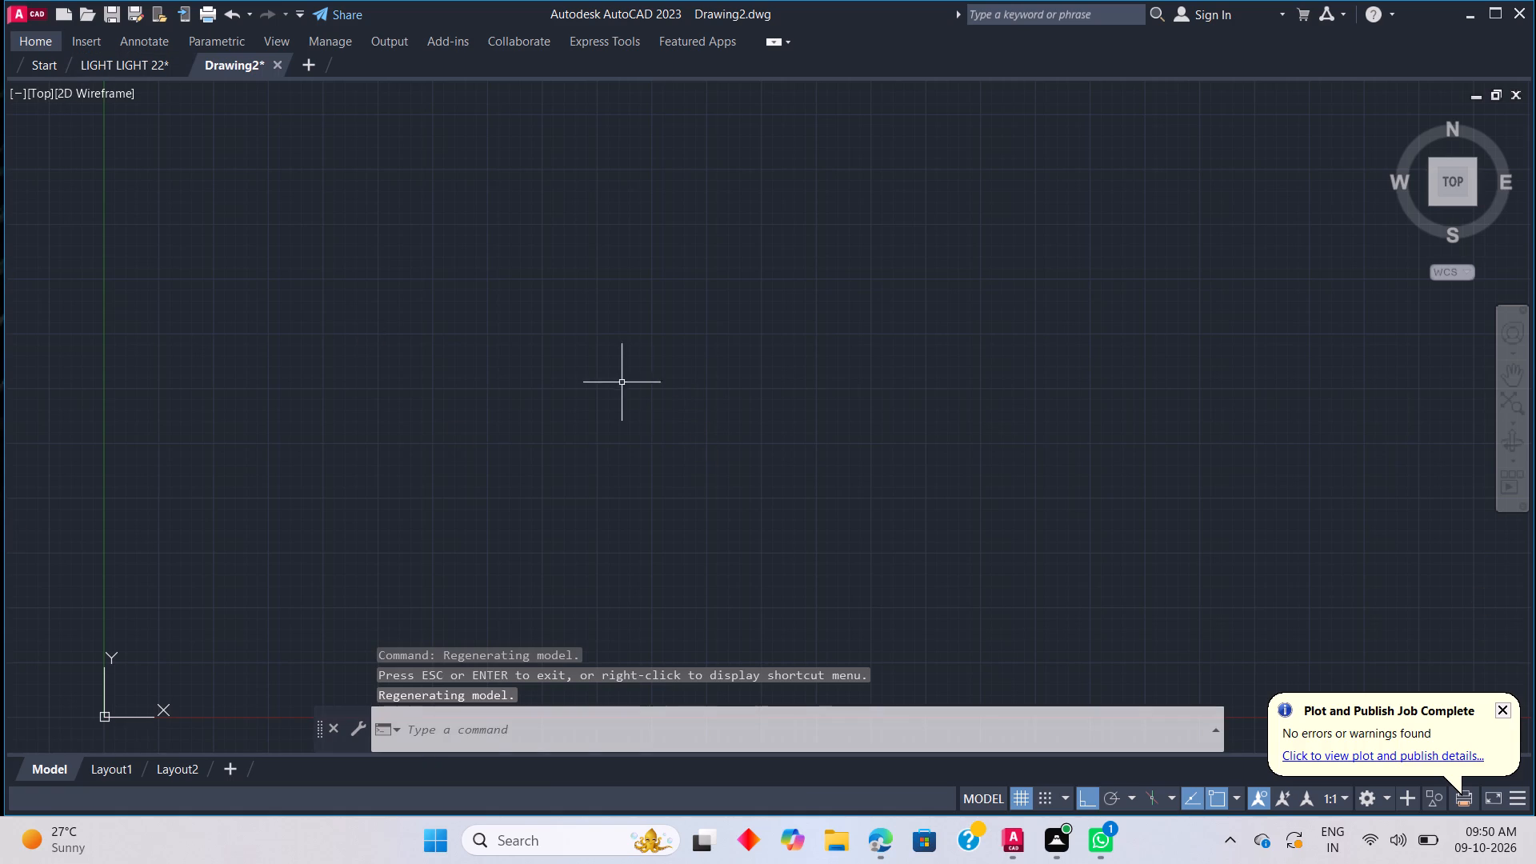
key("Escape")
type("L")
key("space")
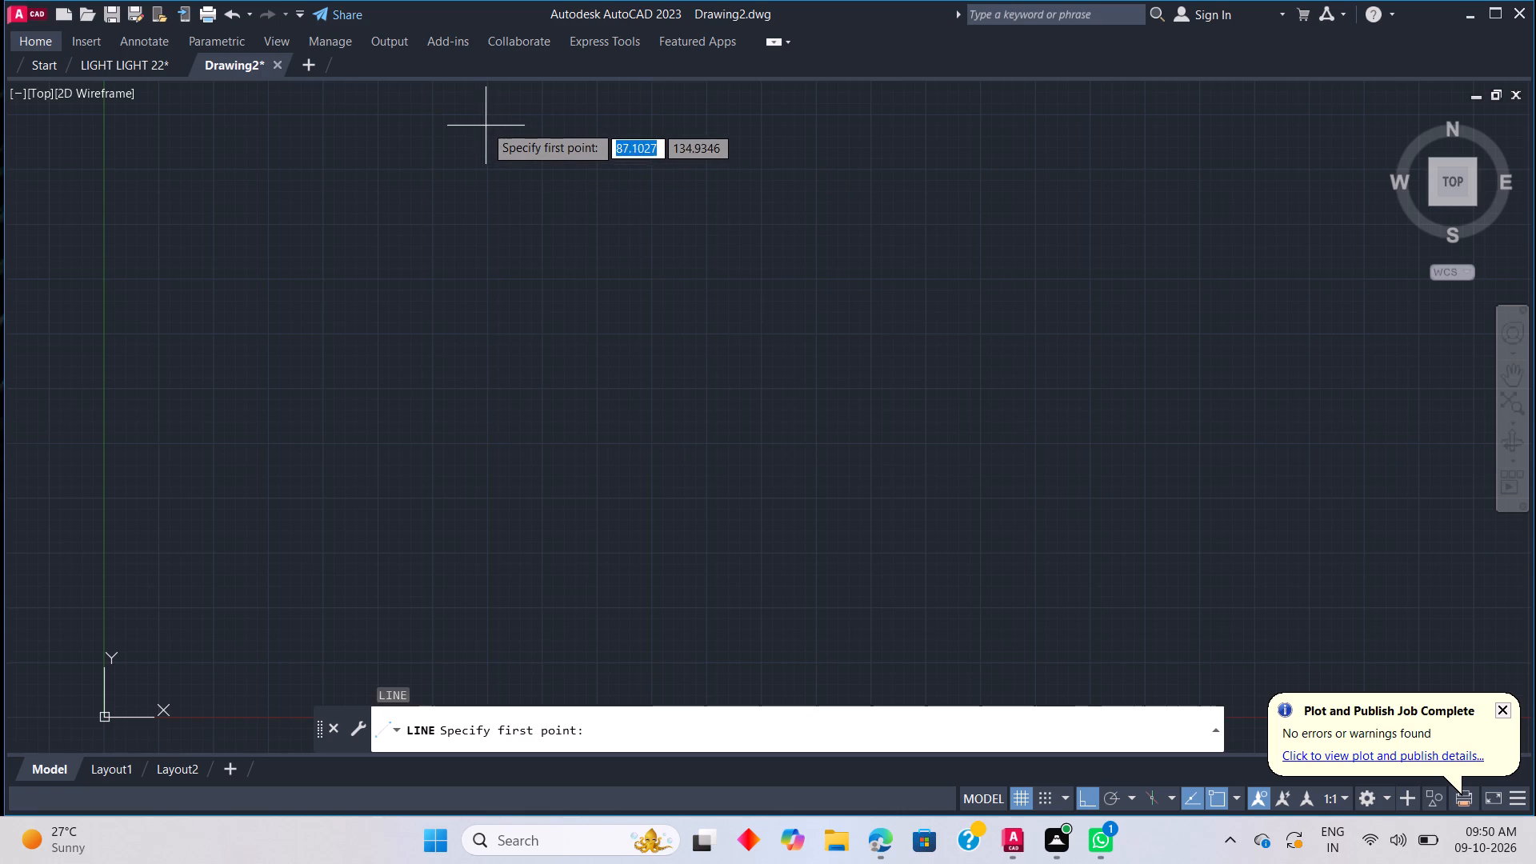
left_click(541, 171)
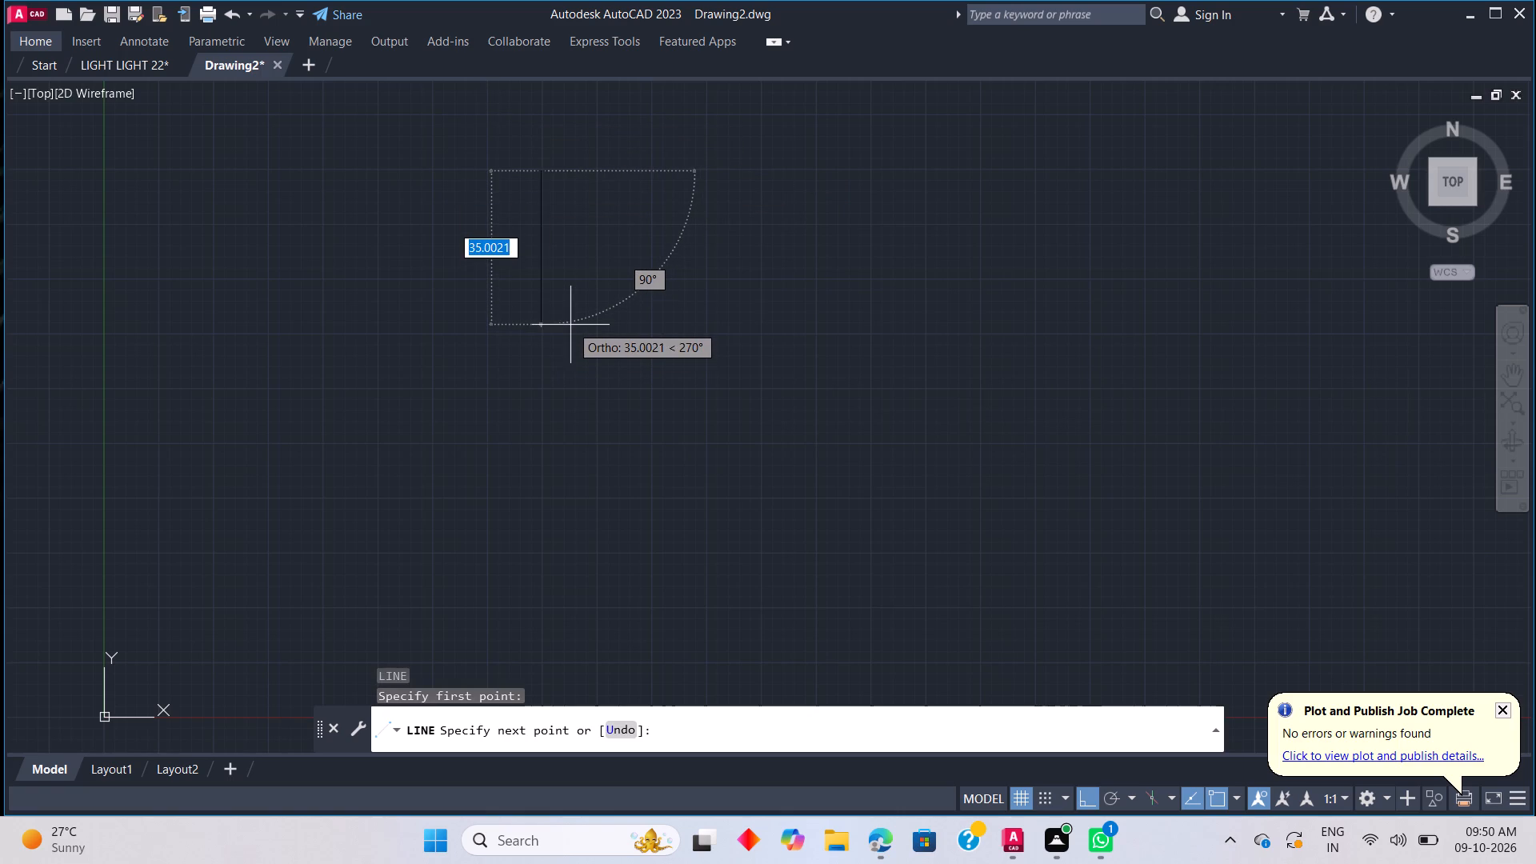
left_click(565, 277)
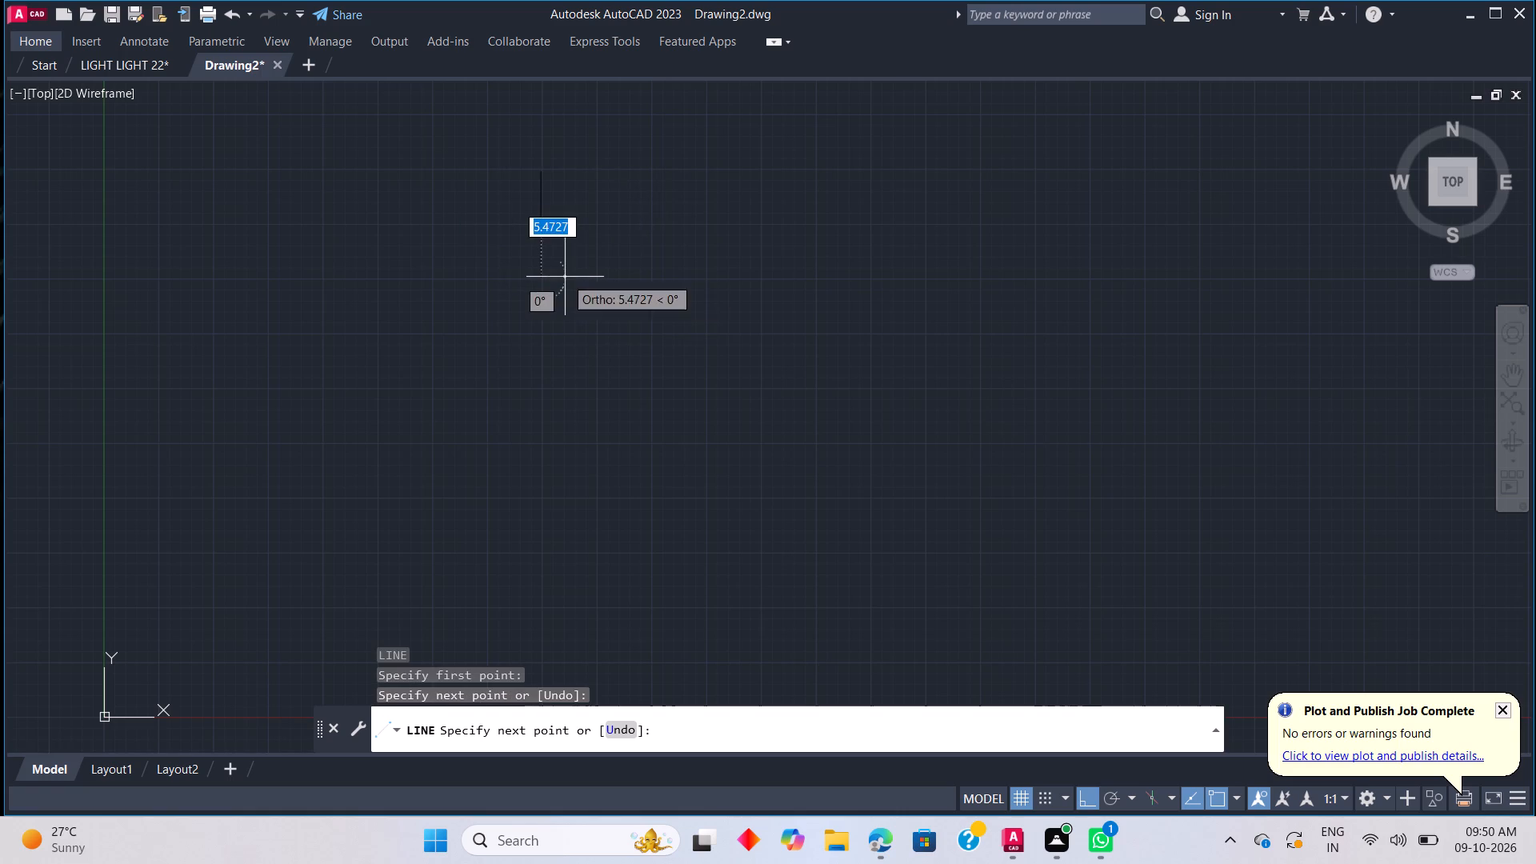
key("Escape")
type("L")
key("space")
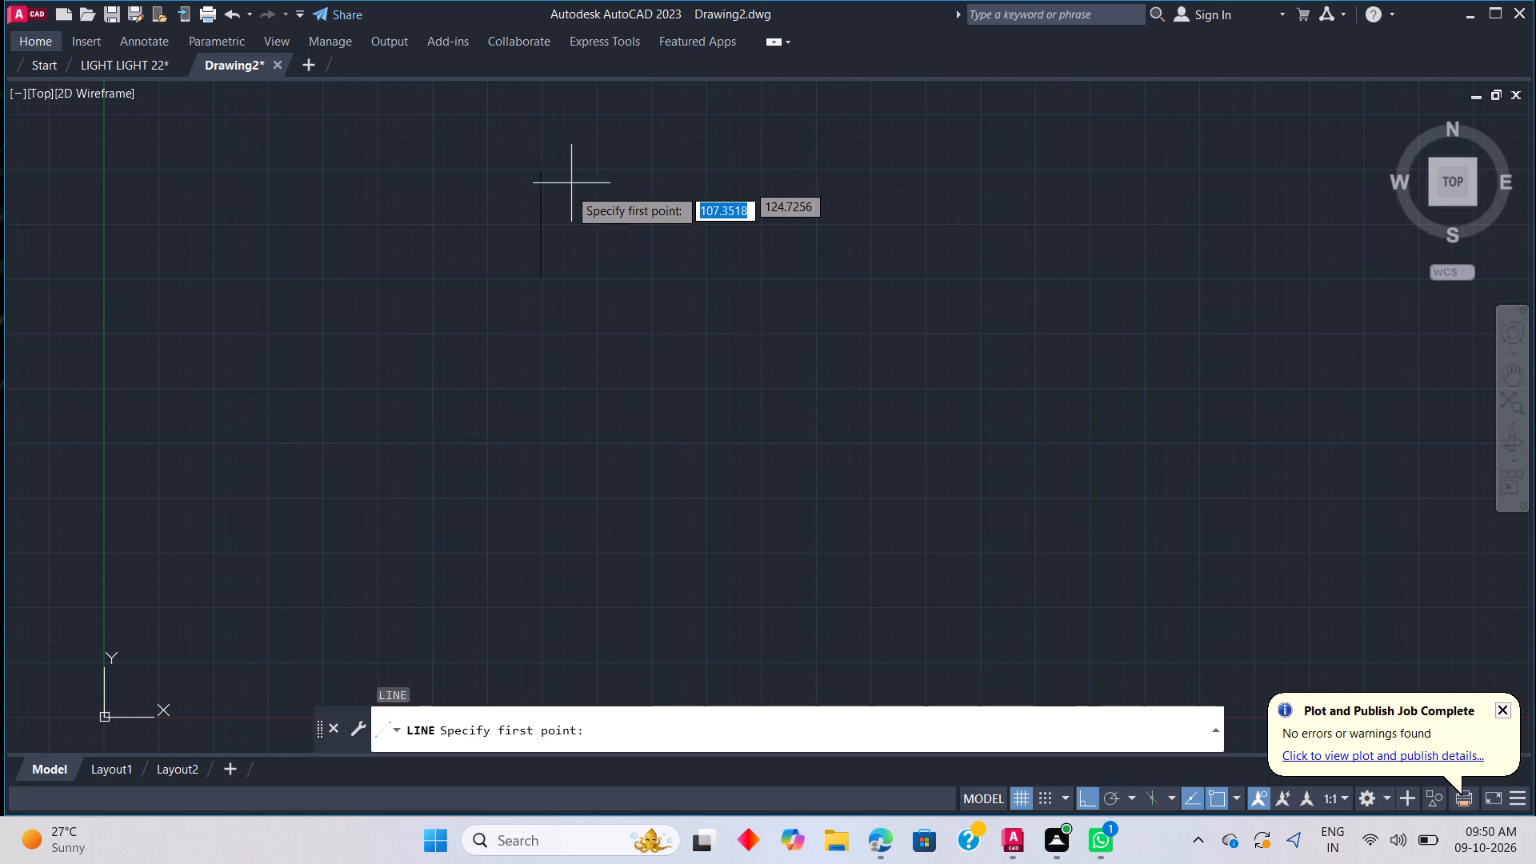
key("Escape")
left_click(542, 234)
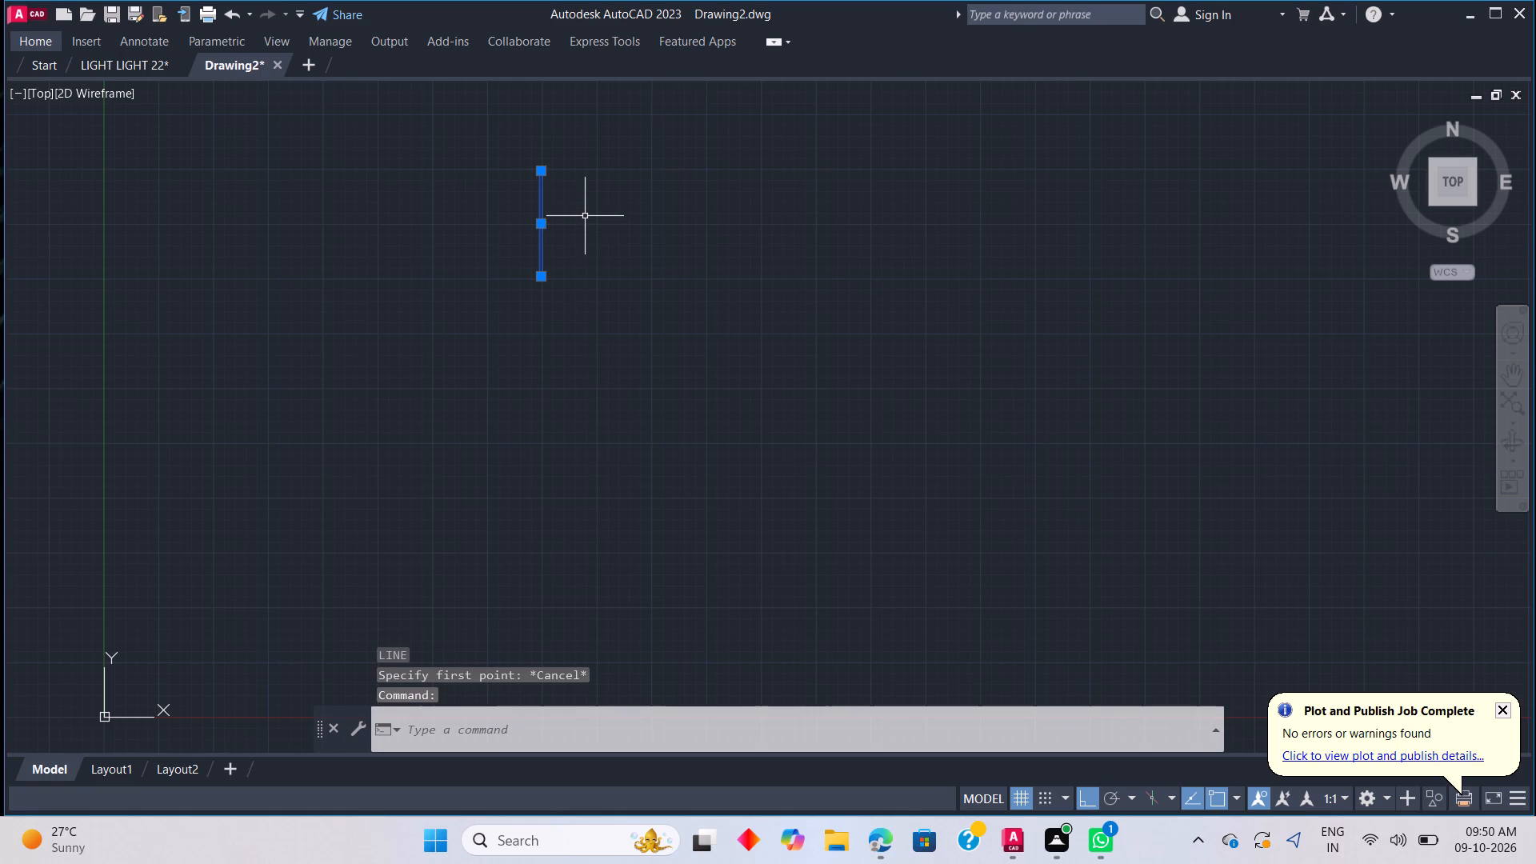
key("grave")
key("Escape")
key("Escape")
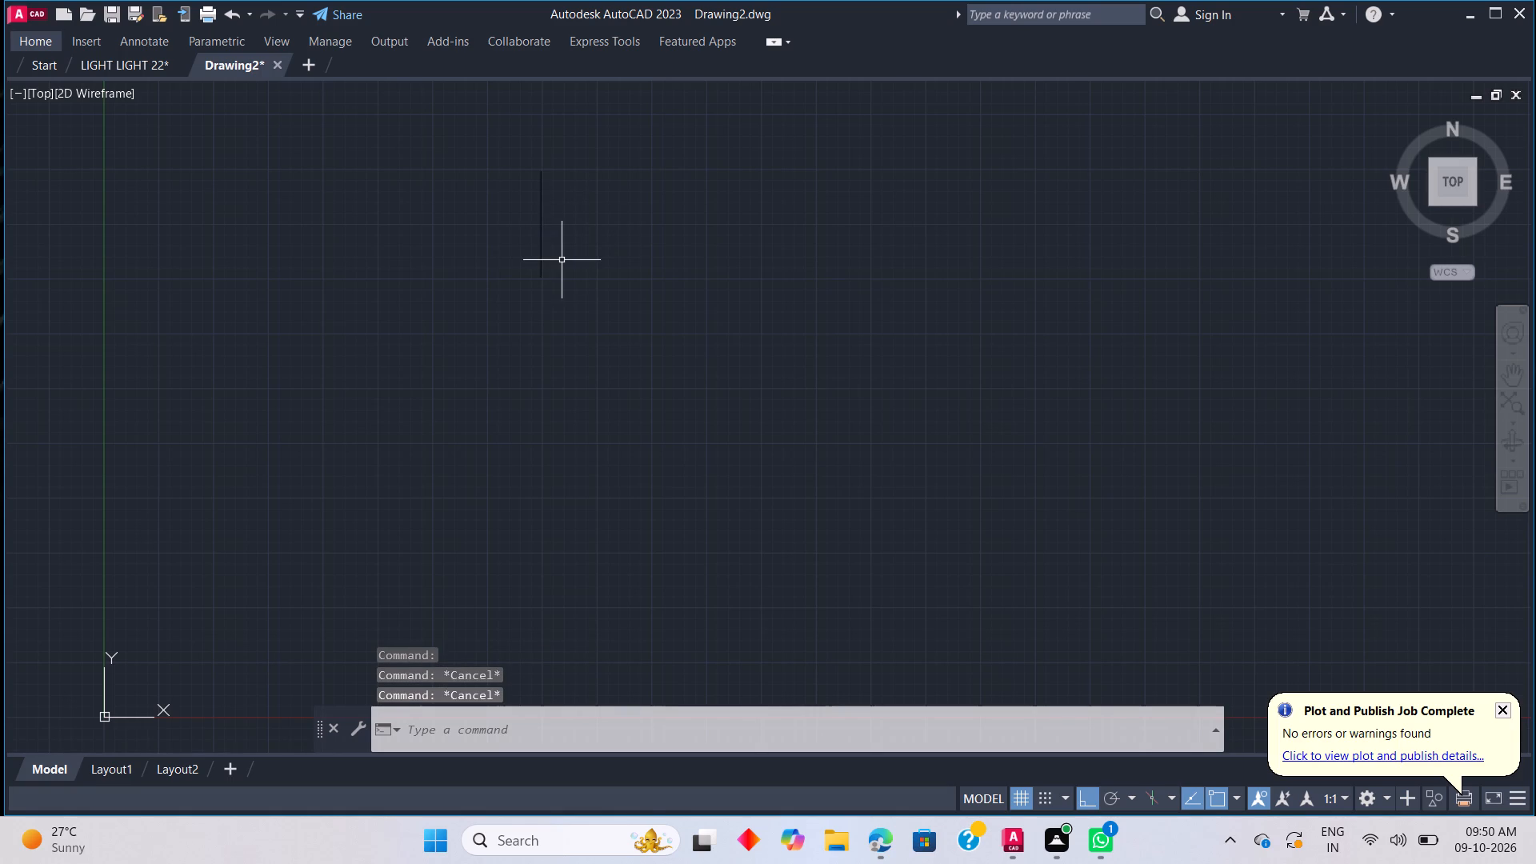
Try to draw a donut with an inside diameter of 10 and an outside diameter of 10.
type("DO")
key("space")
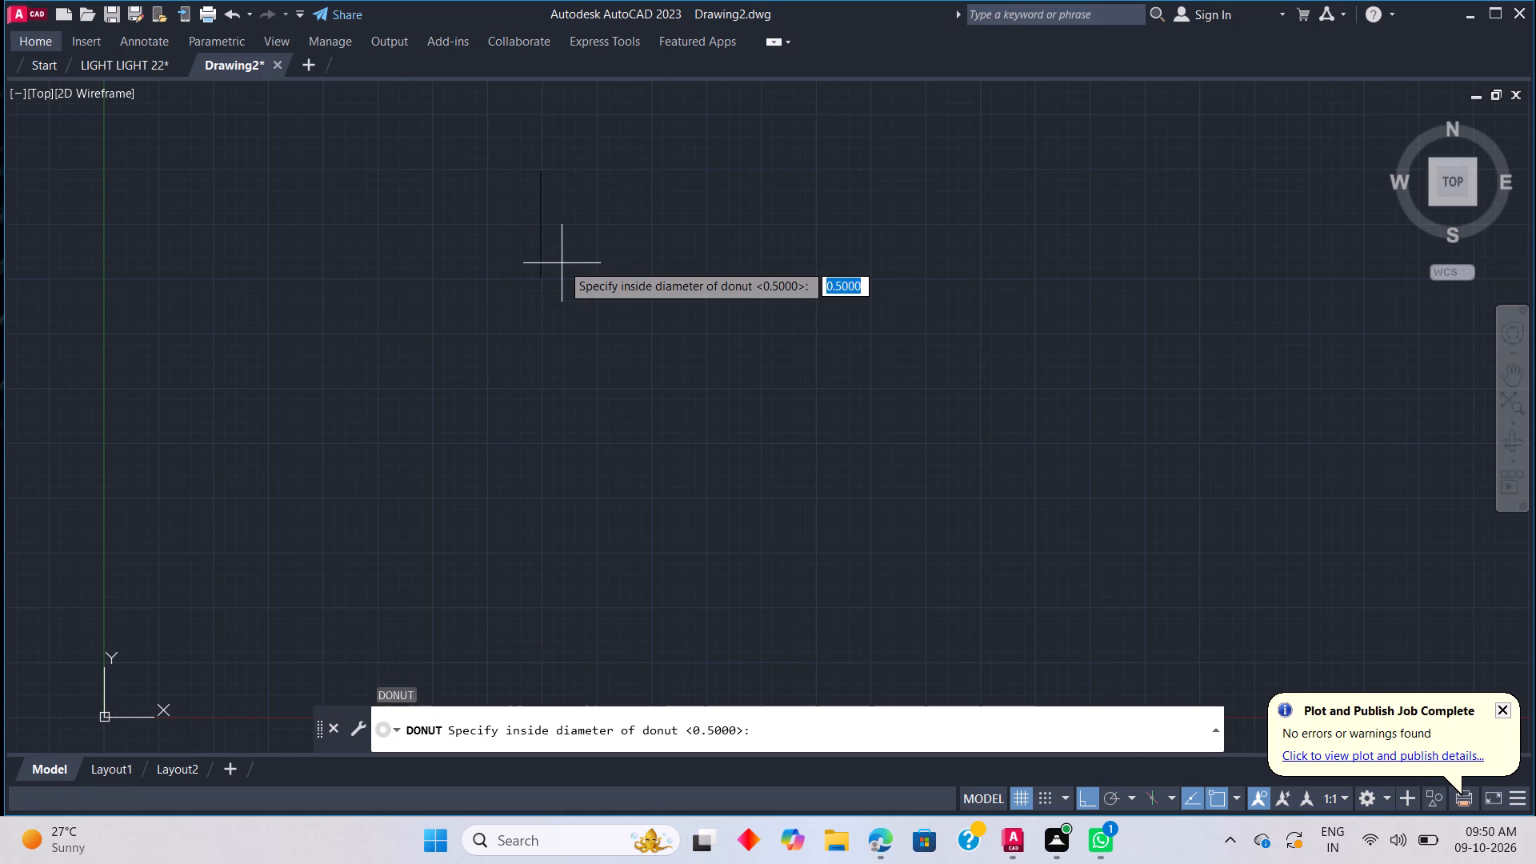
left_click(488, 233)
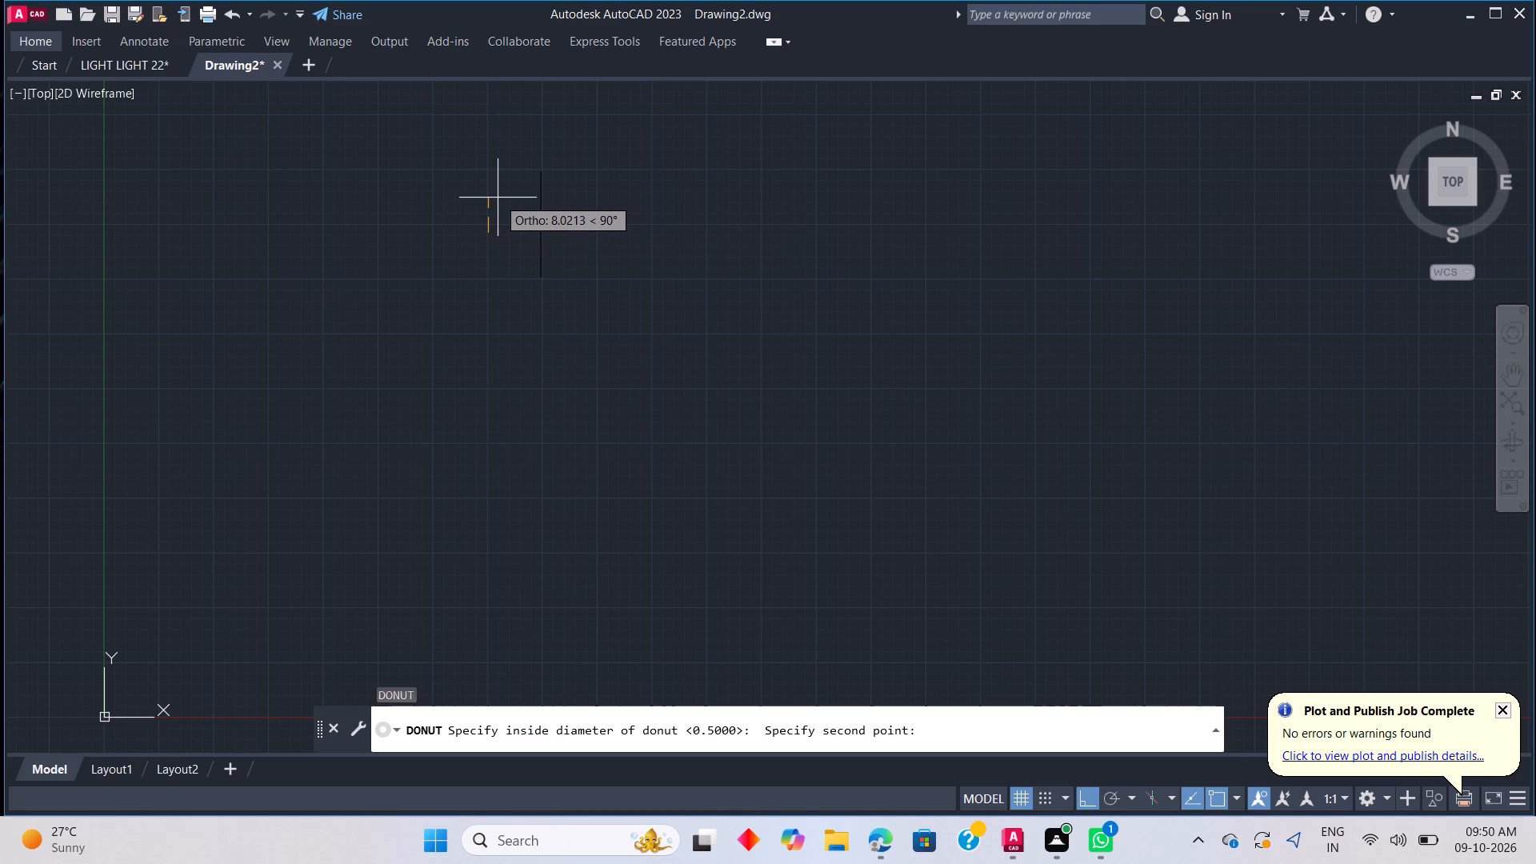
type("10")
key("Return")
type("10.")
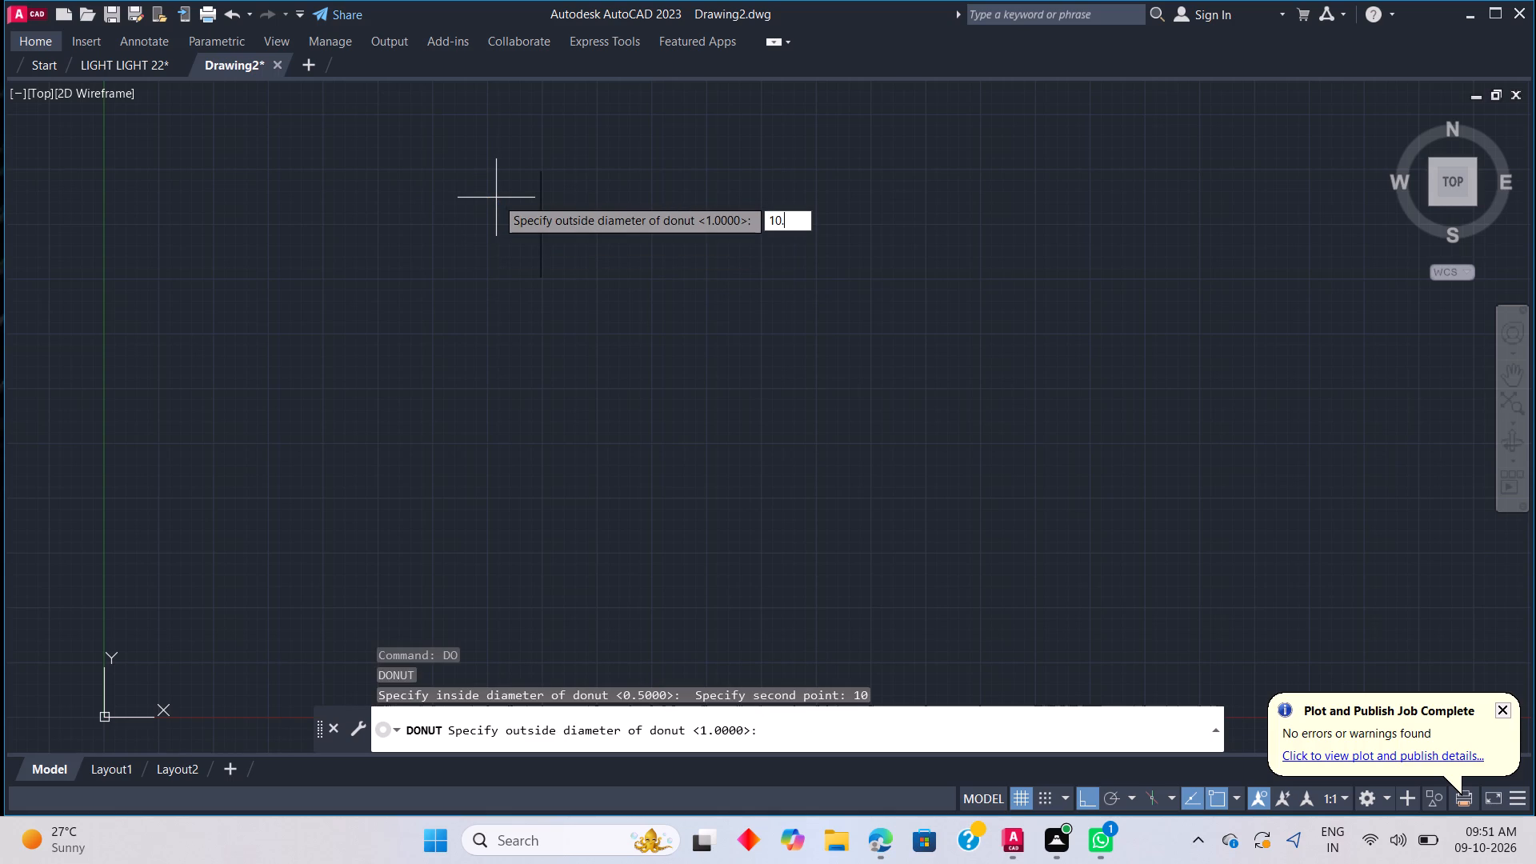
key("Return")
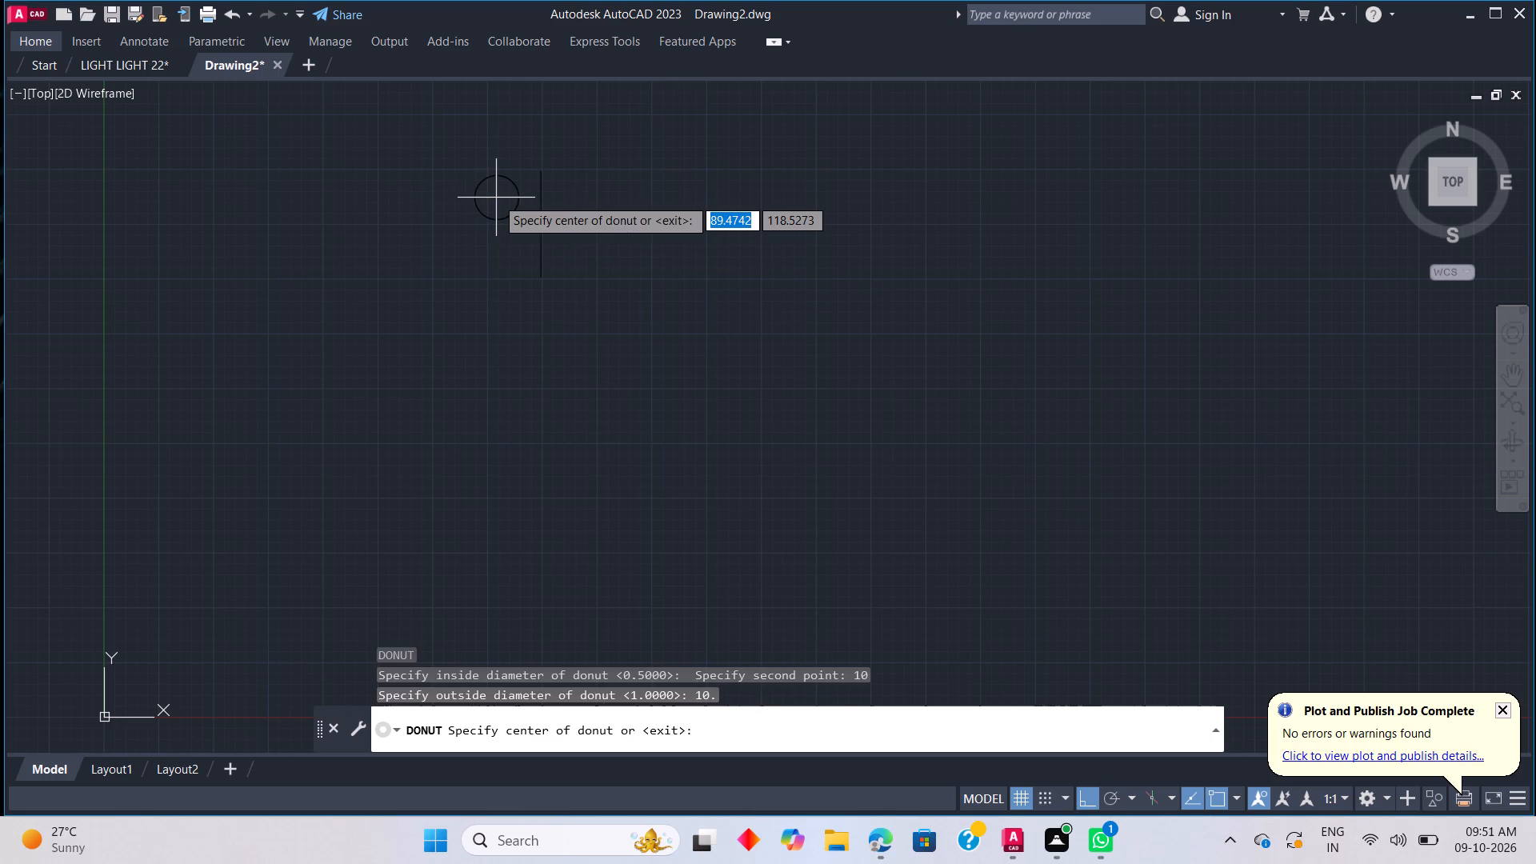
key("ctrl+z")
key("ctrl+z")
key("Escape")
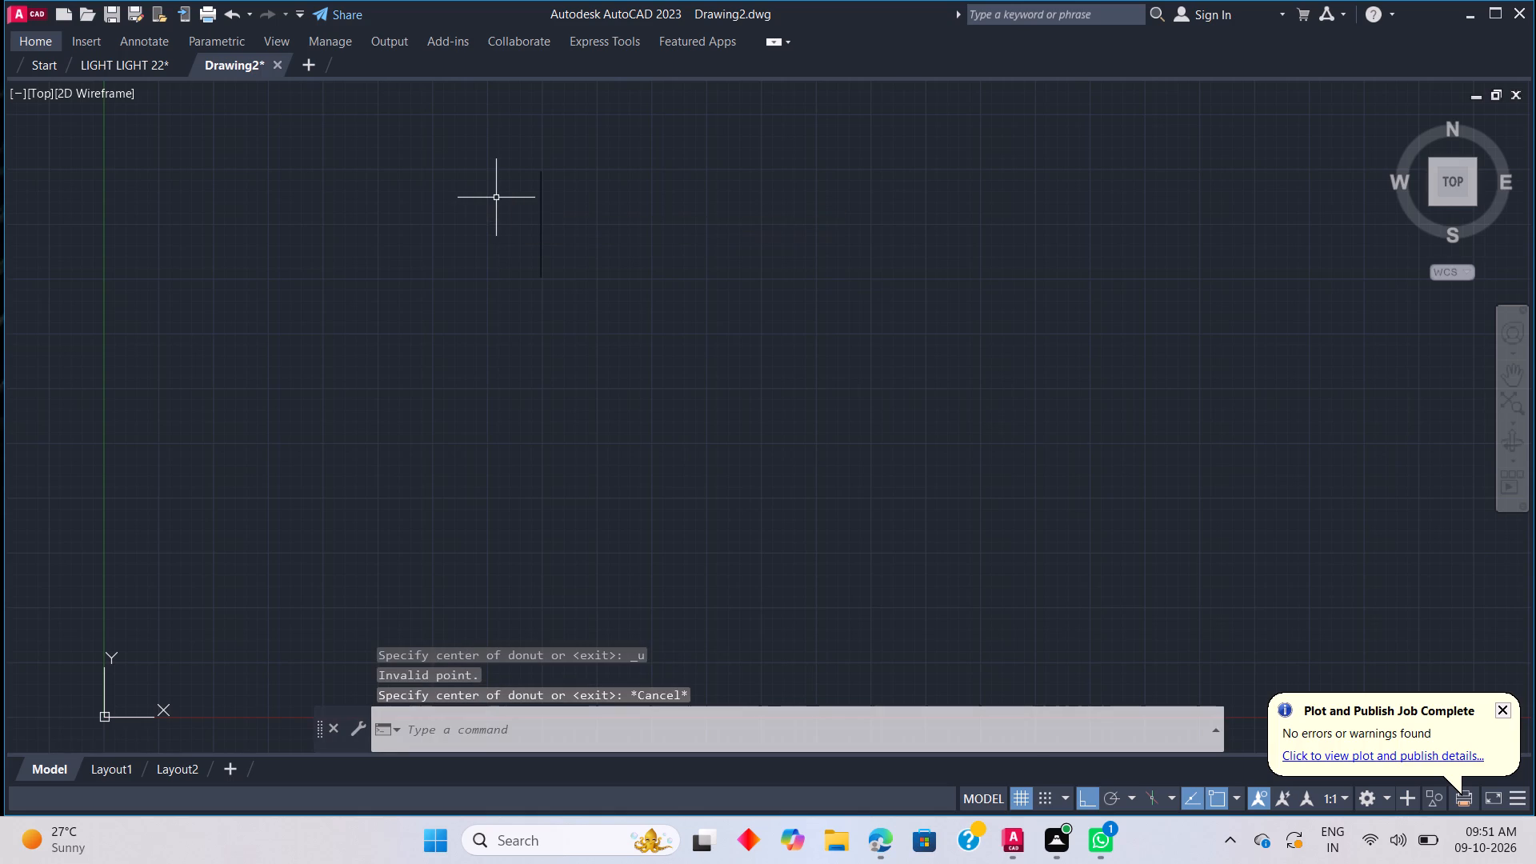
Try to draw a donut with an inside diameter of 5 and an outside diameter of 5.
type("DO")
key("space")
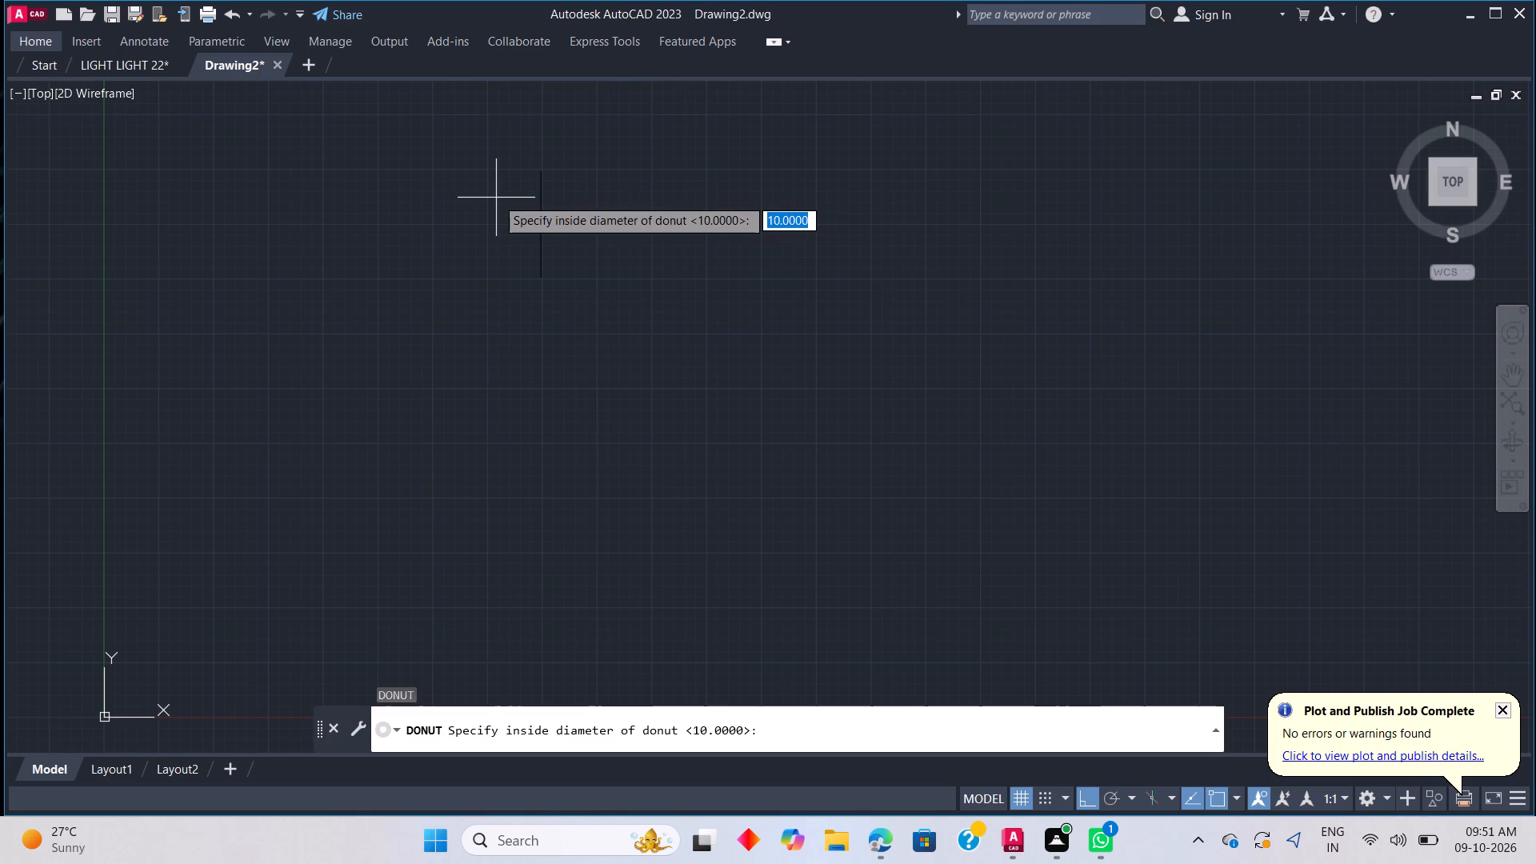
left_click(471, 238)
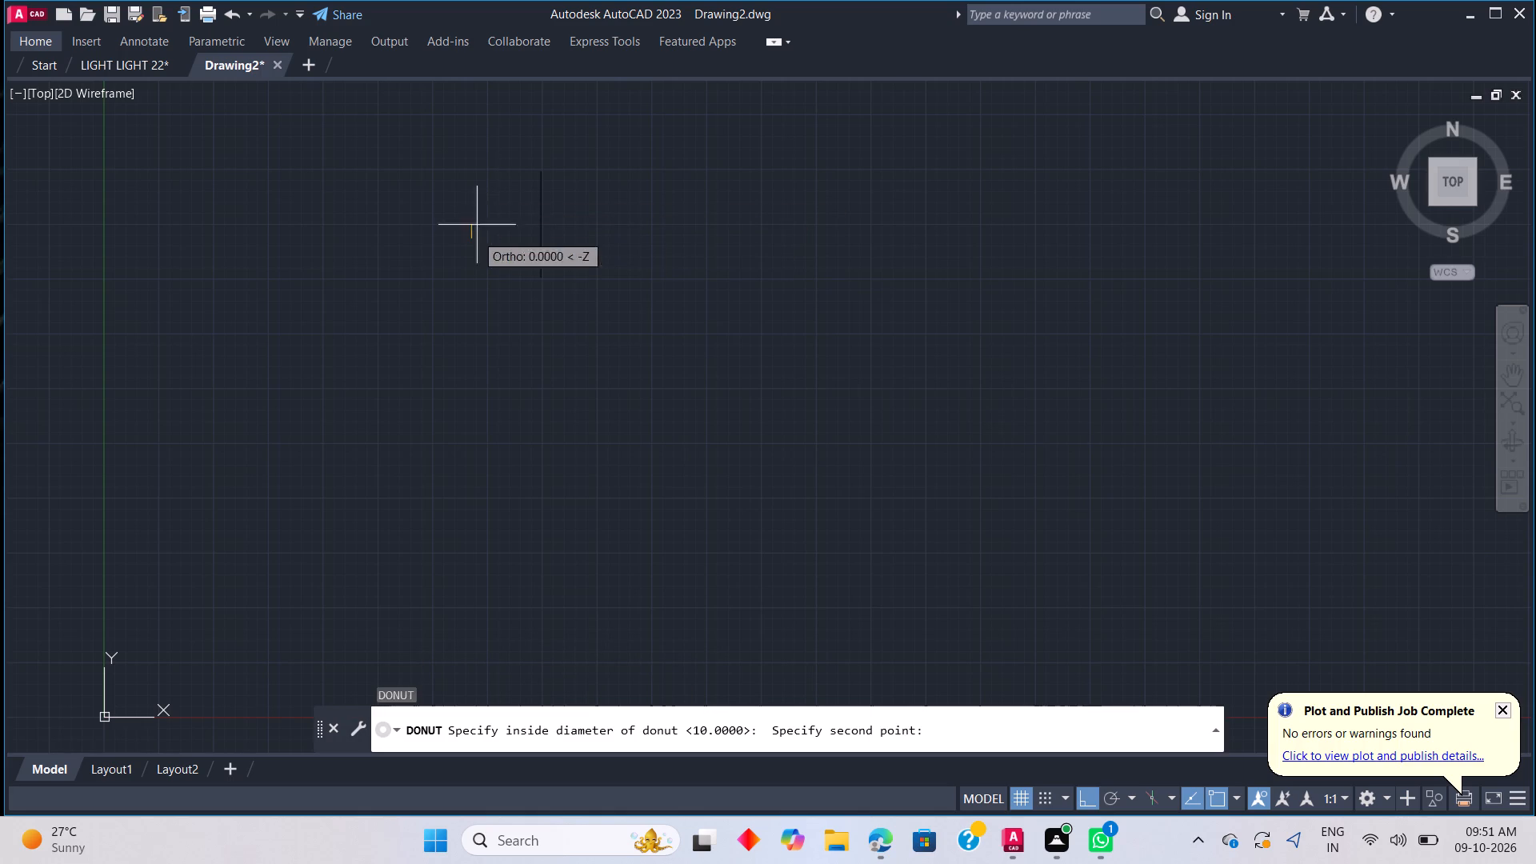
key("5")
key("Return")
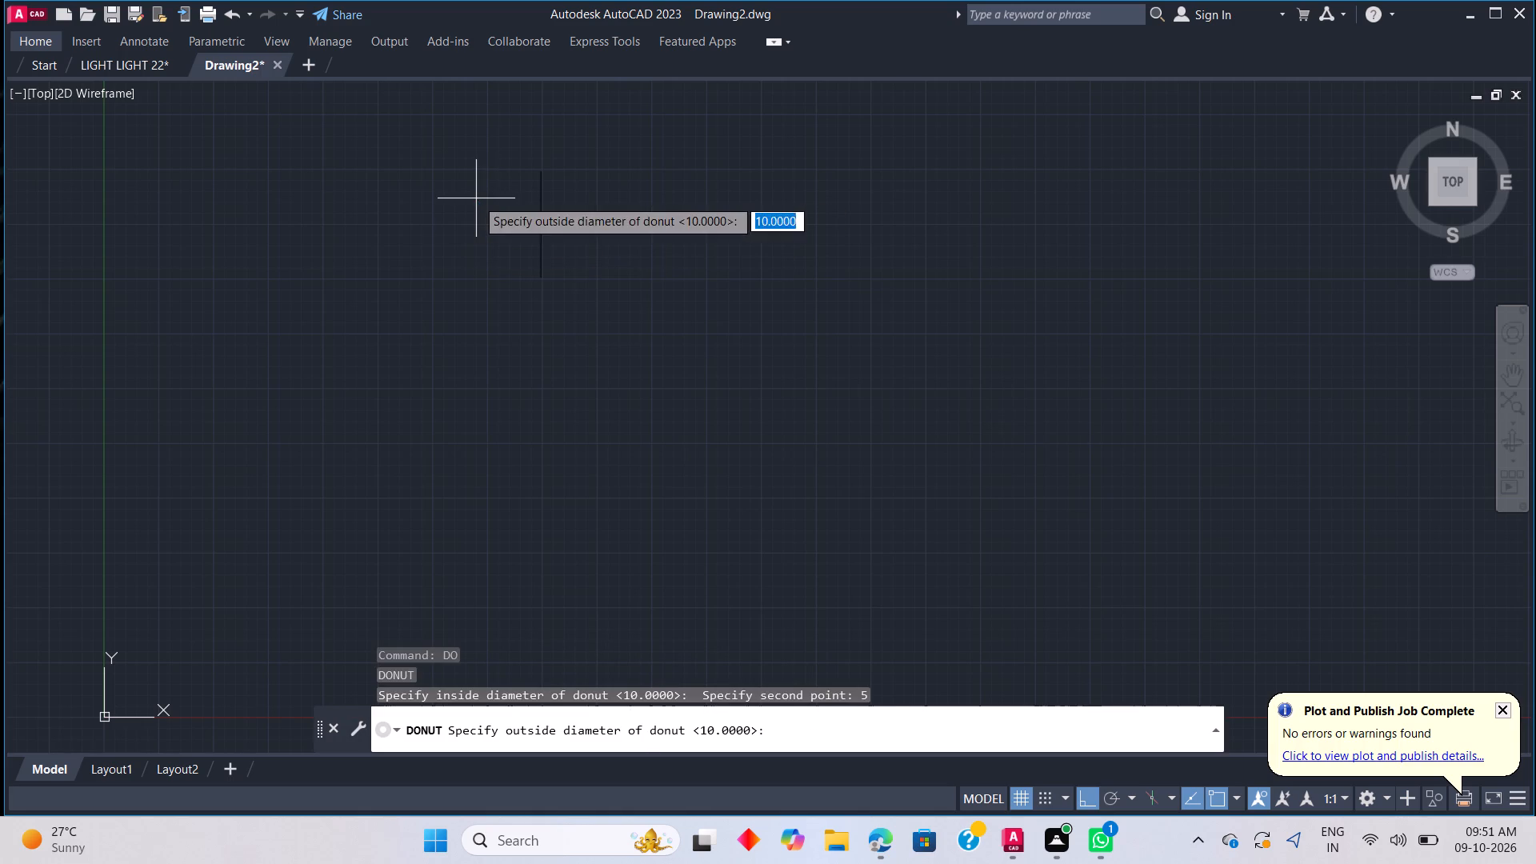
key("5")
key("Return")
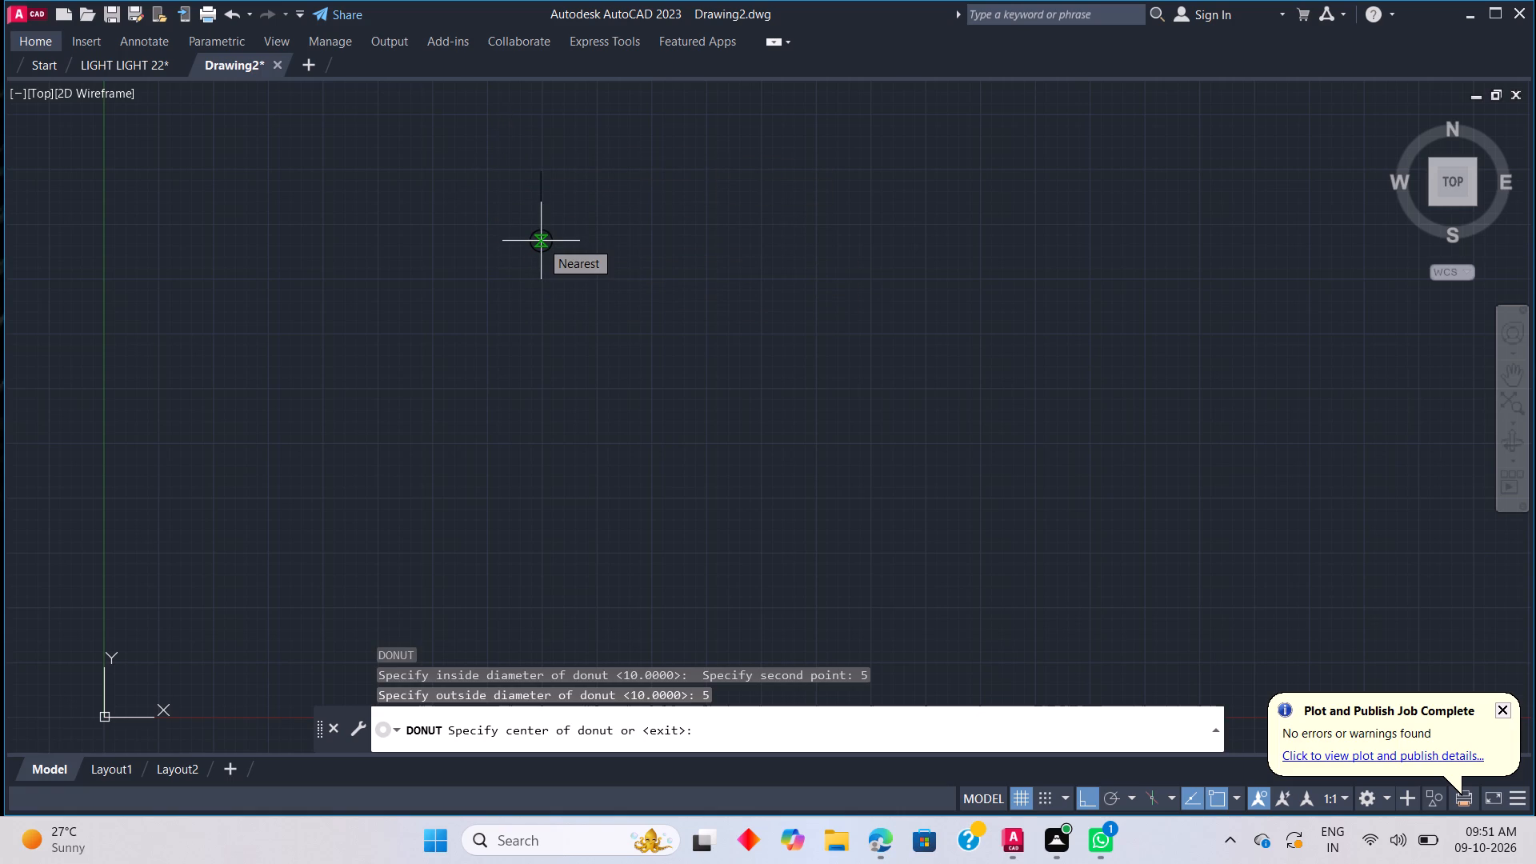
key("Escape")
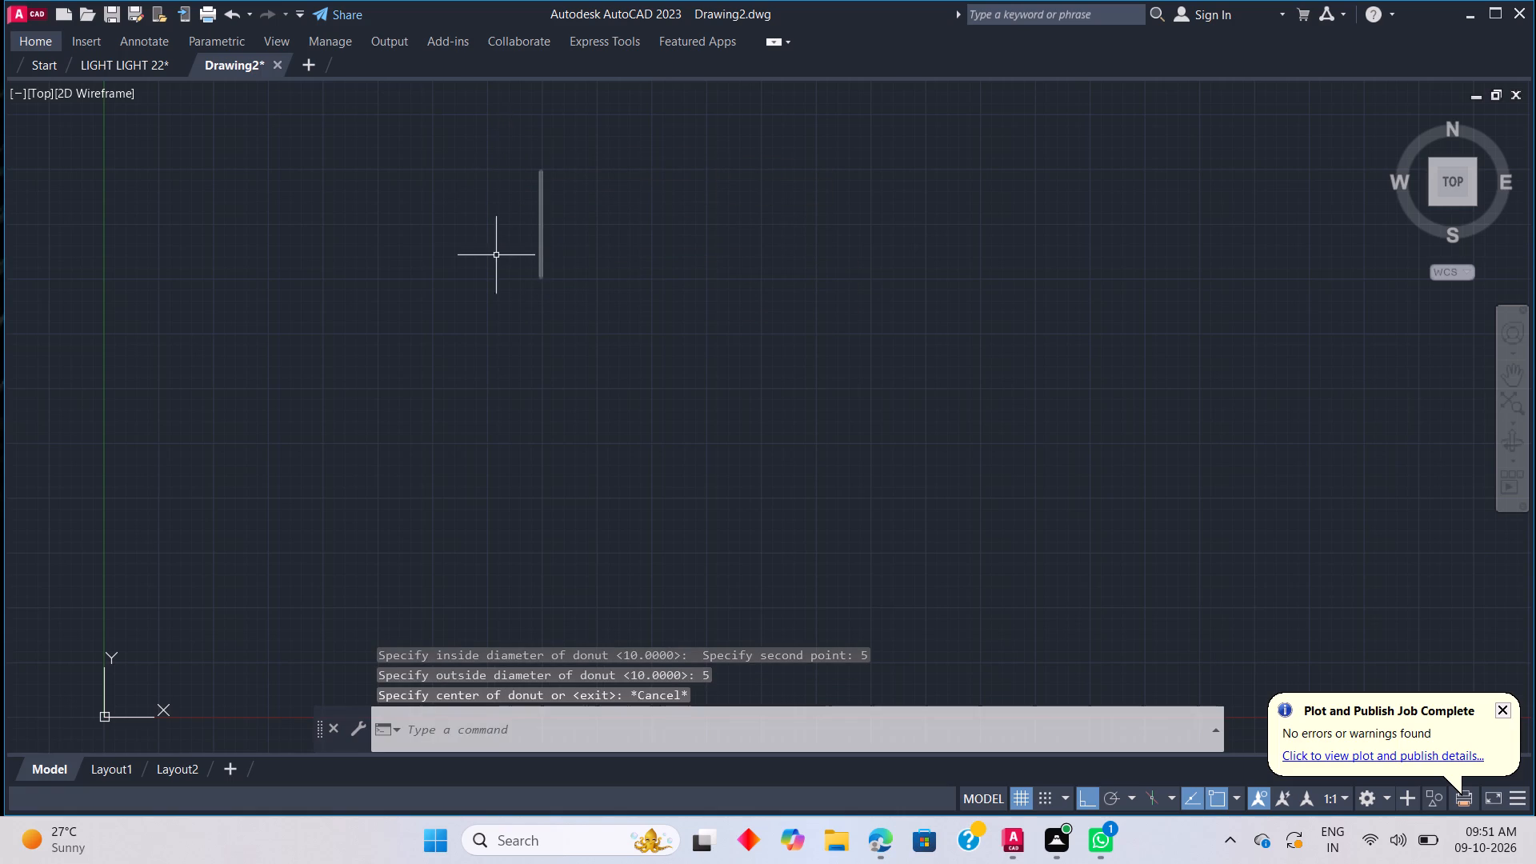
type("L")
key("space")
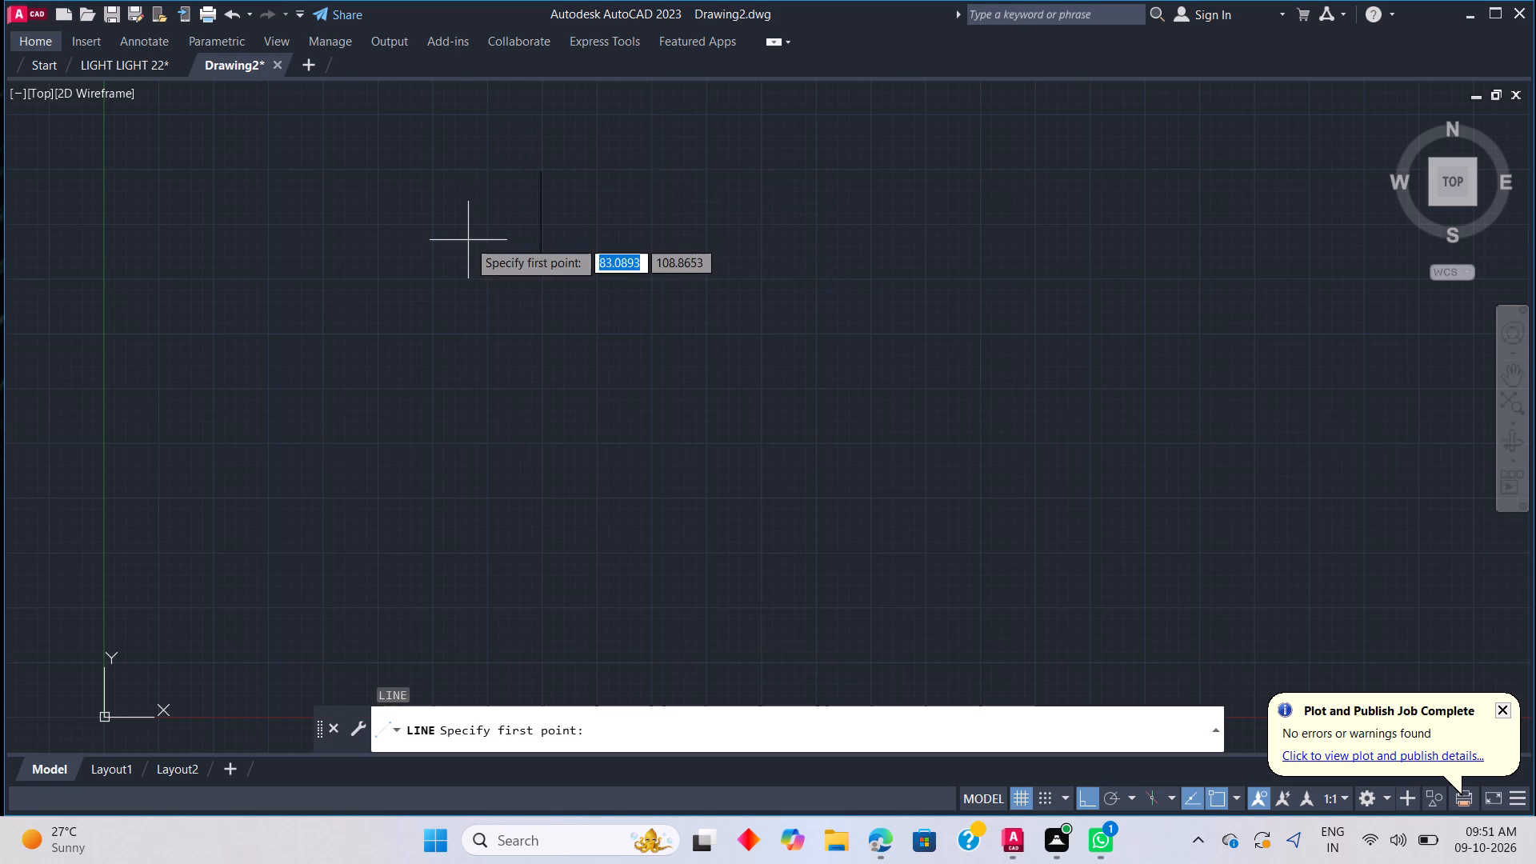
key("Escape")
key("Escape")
Draw a donut with inside and outside diameters of 3, centered on the vertical line's lower part at about X 100, Y 106.
type("DO")
key("space")
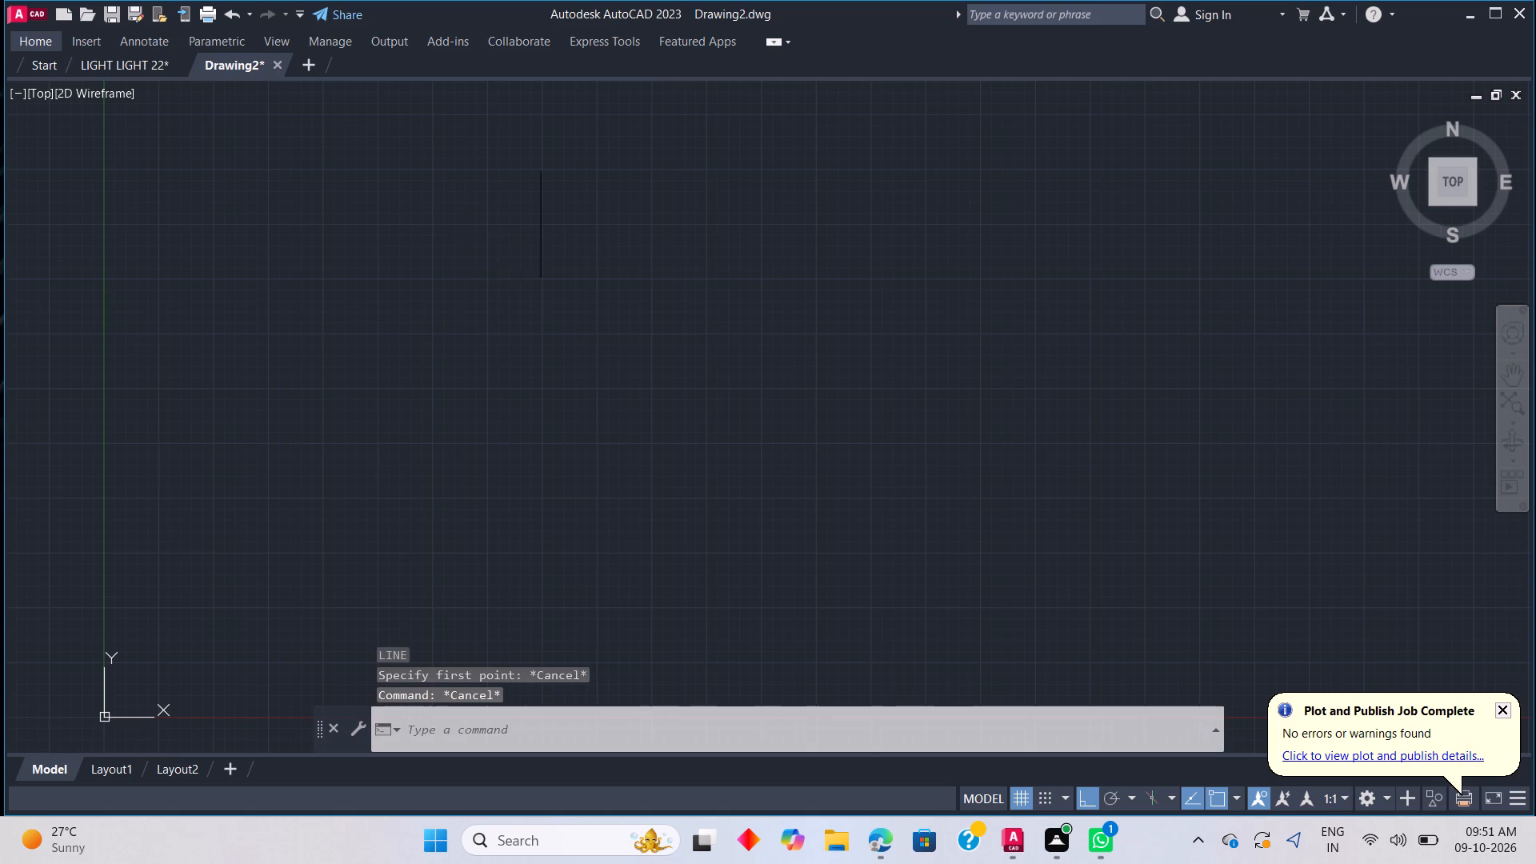
left_click(446, 242)
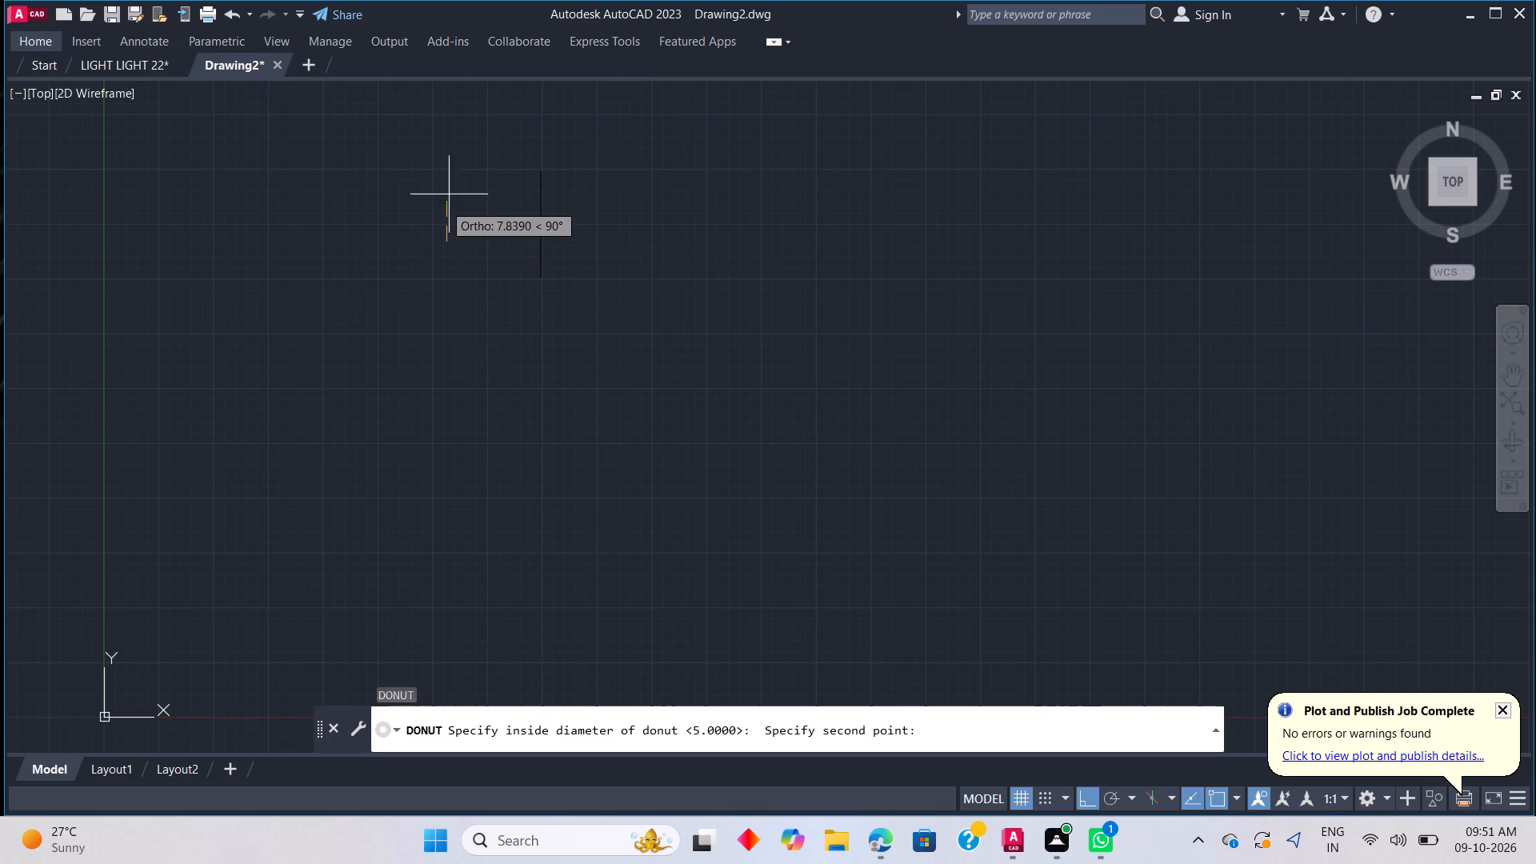
key("3")
key("Return")
key("3")
key("Return")
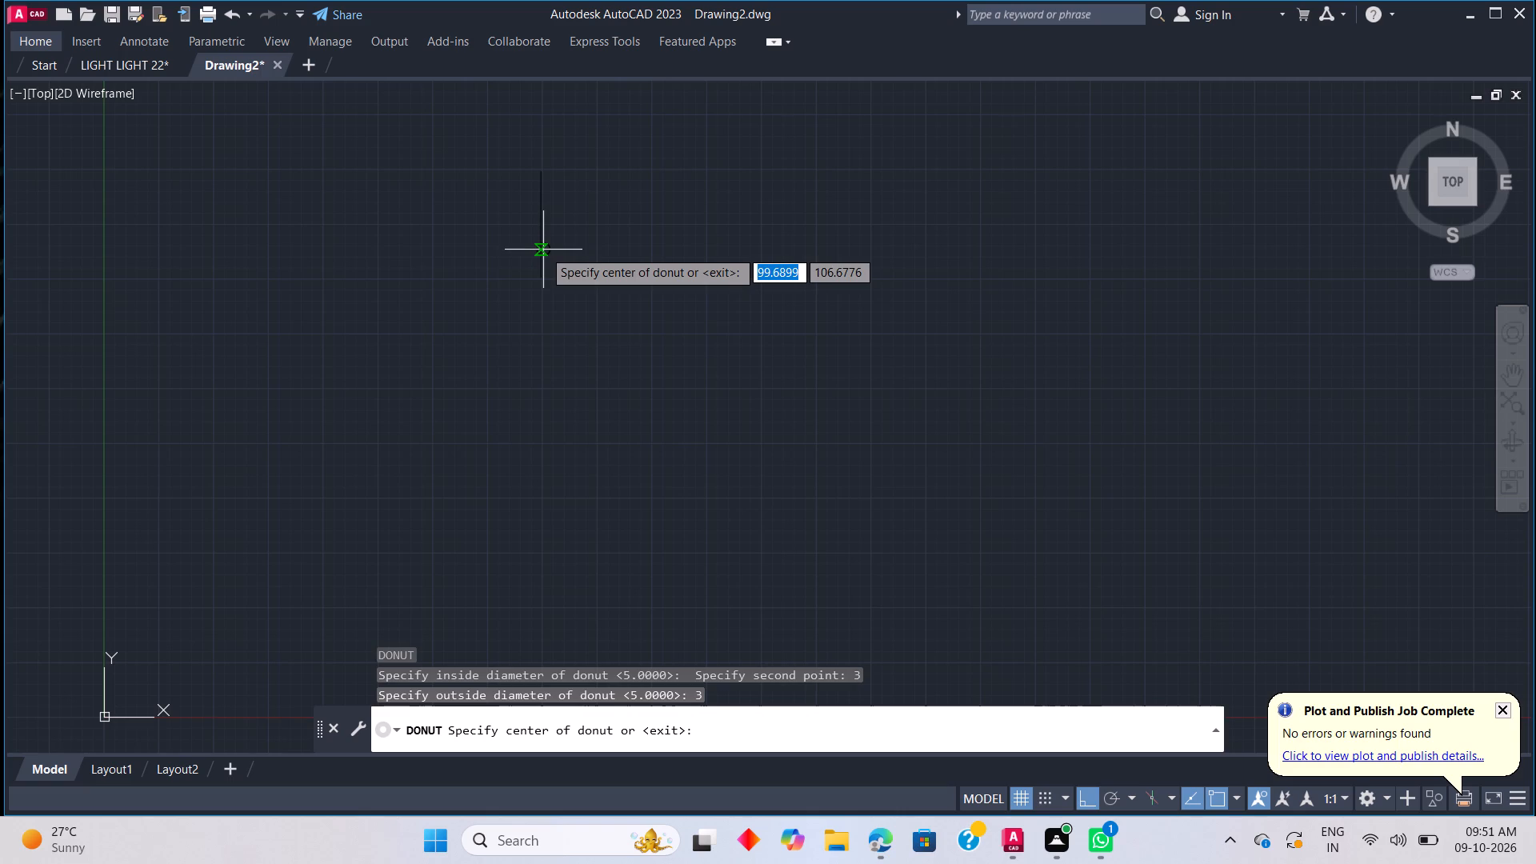
scroll(546, 252, "up", 1)
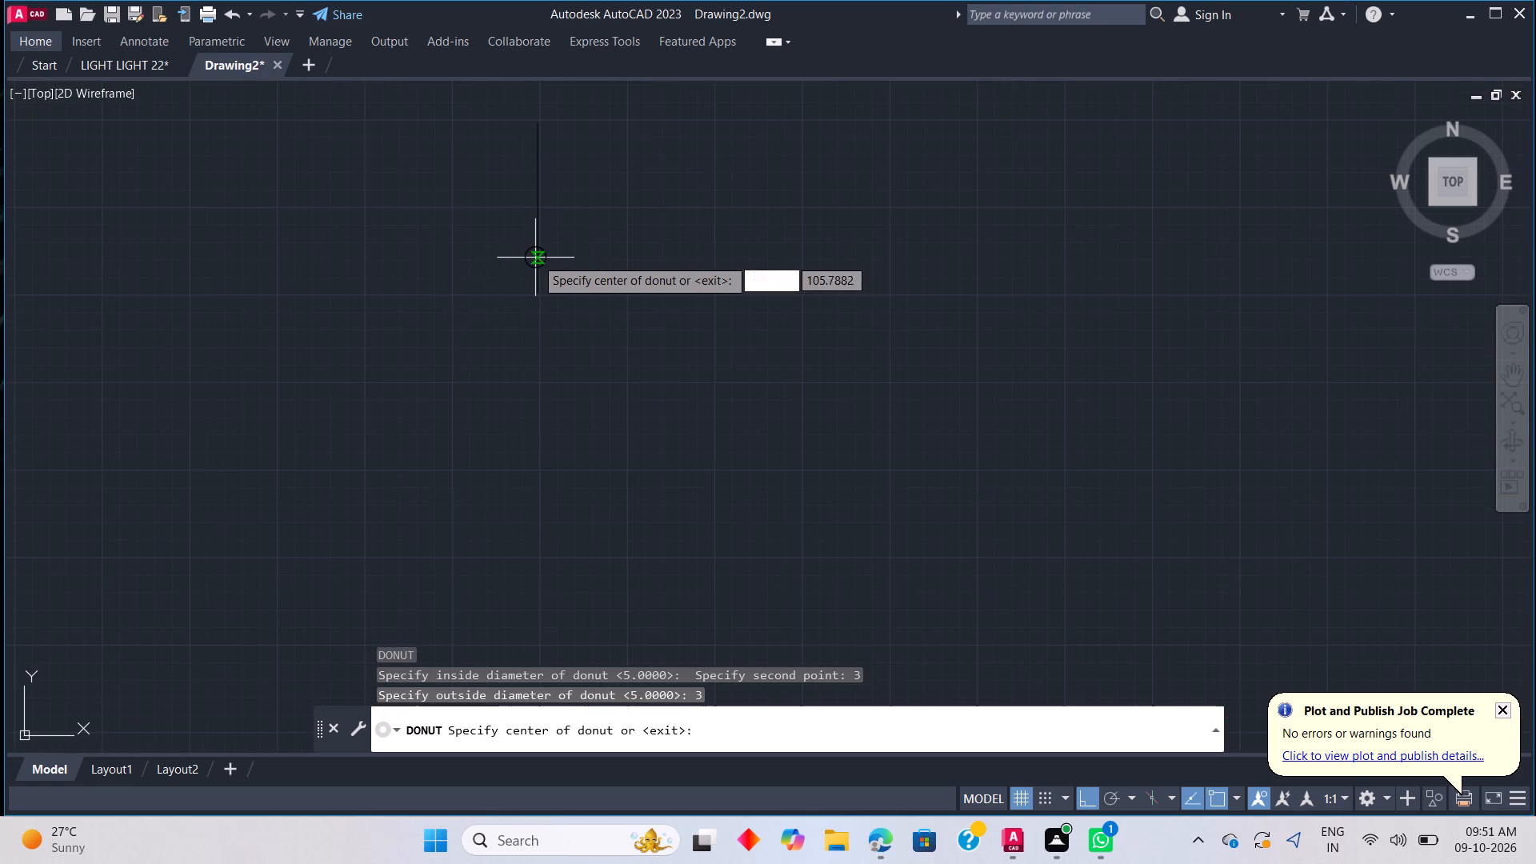
left_click(538, 250)
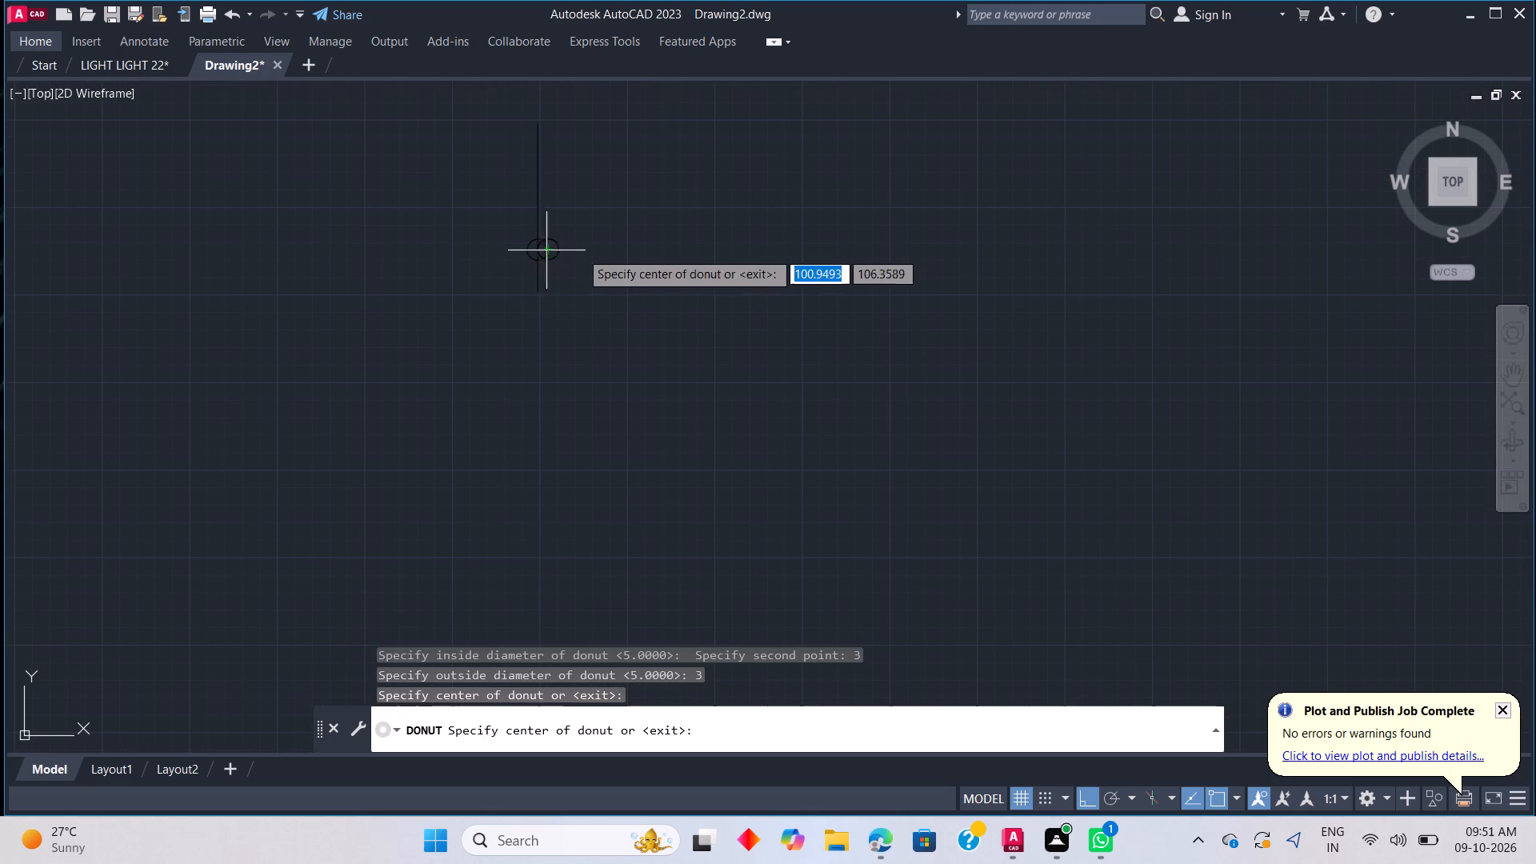
key("Escape")
scroll(569, 242, "up", 1)
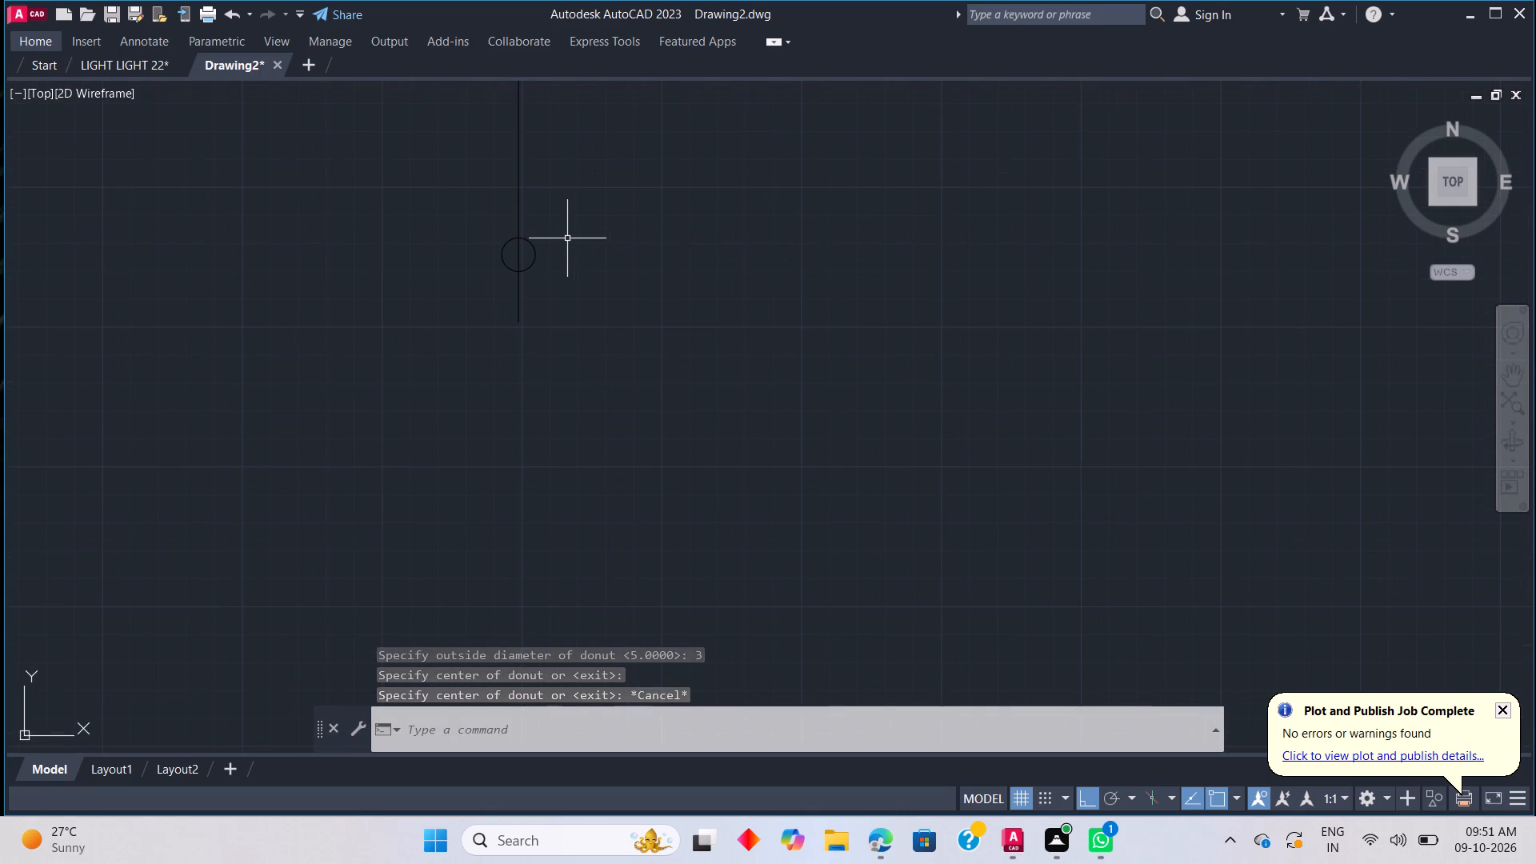
scroll(566, 252, "down", 1)
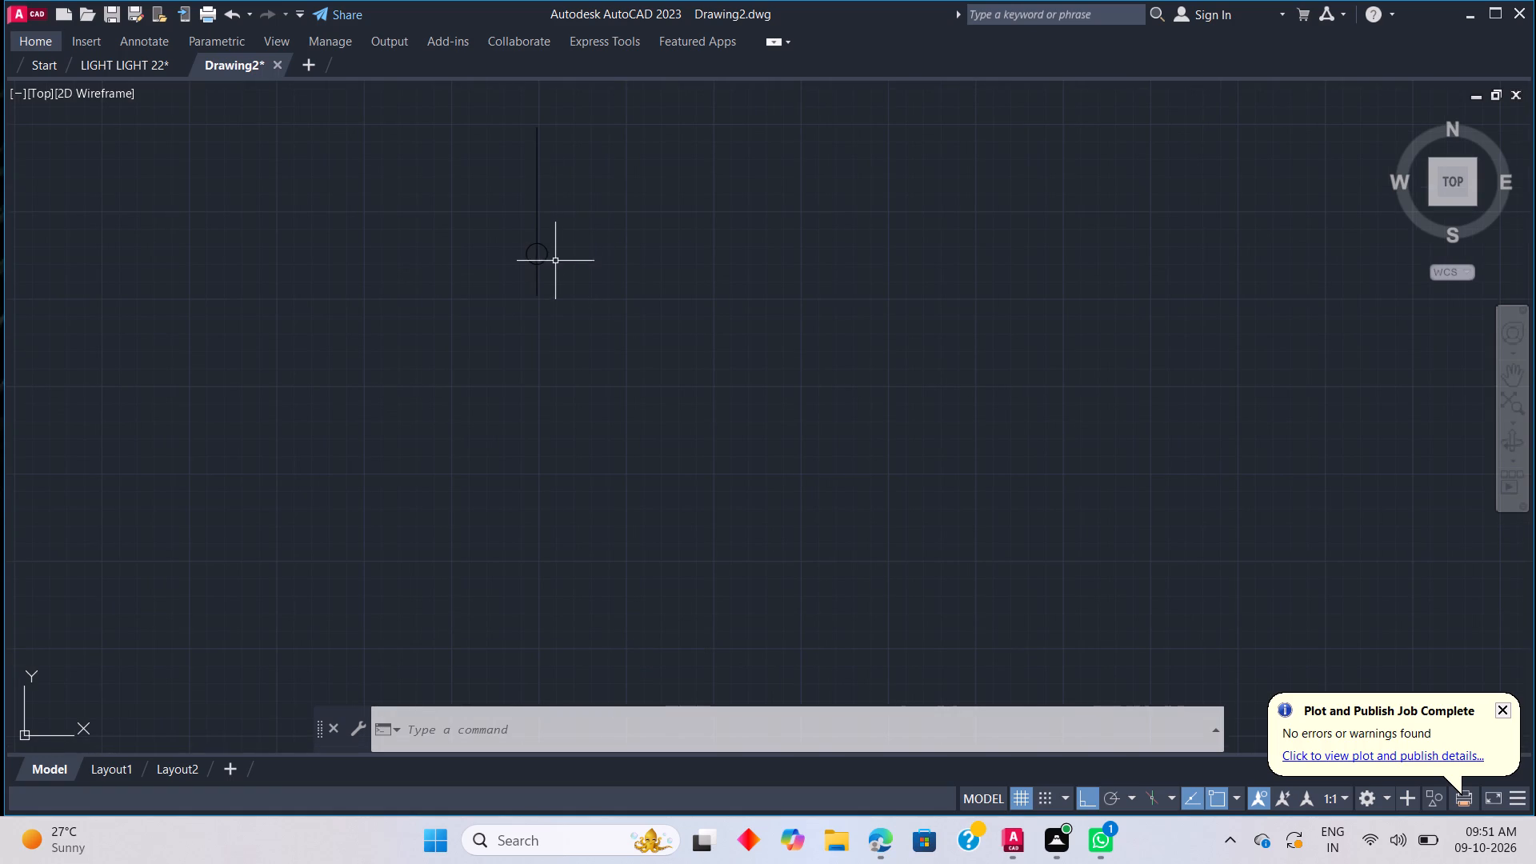
Hatch both halves of the donut circle on the vertical line with the SOLID pattern.
type("H")
key("space")
scroll(540, 269, "up", 2)
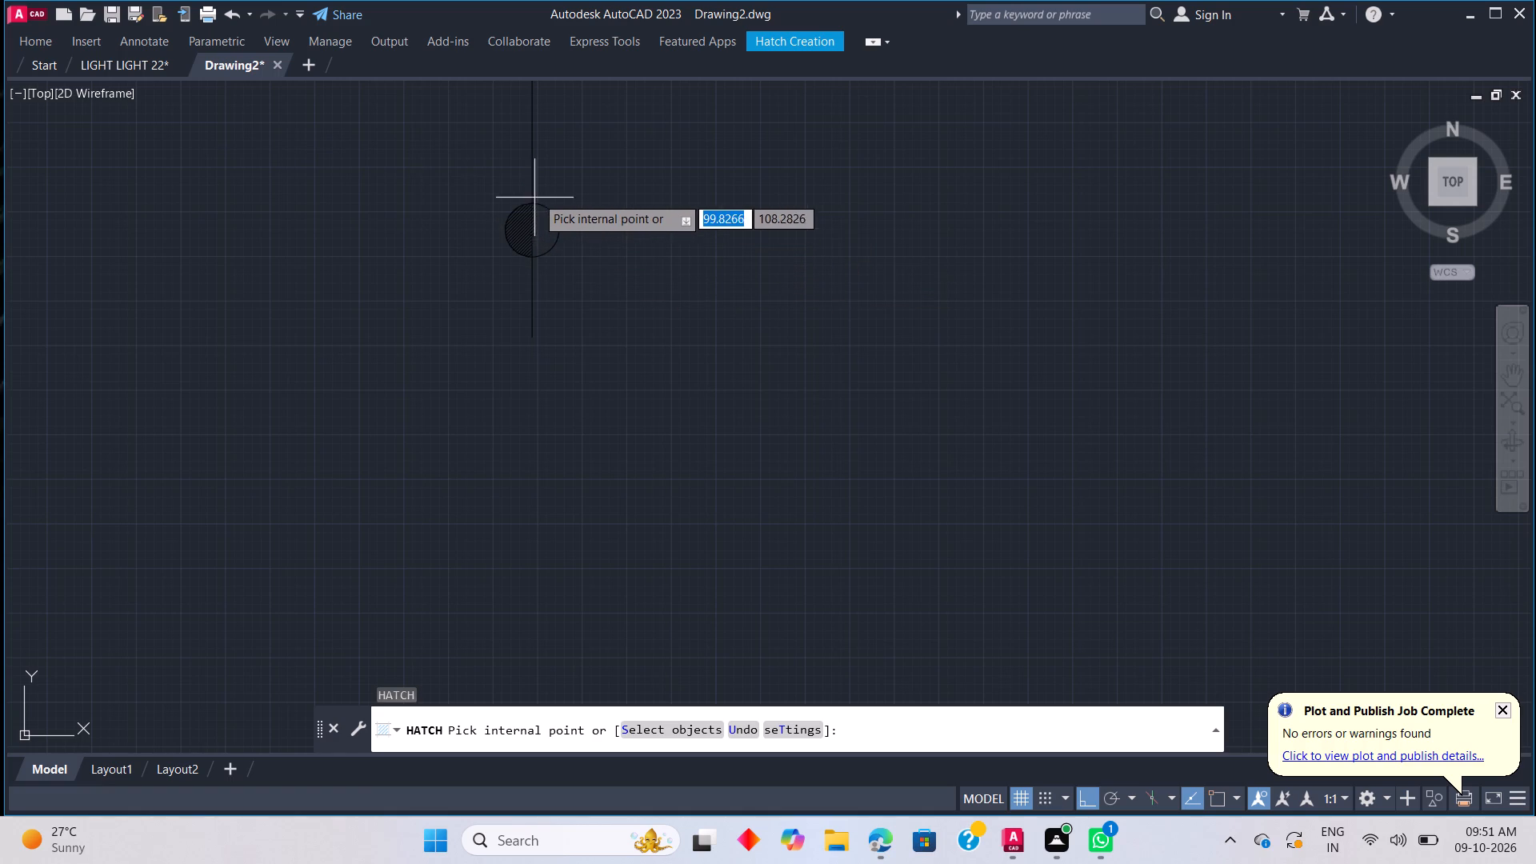
left_click(799, 42)
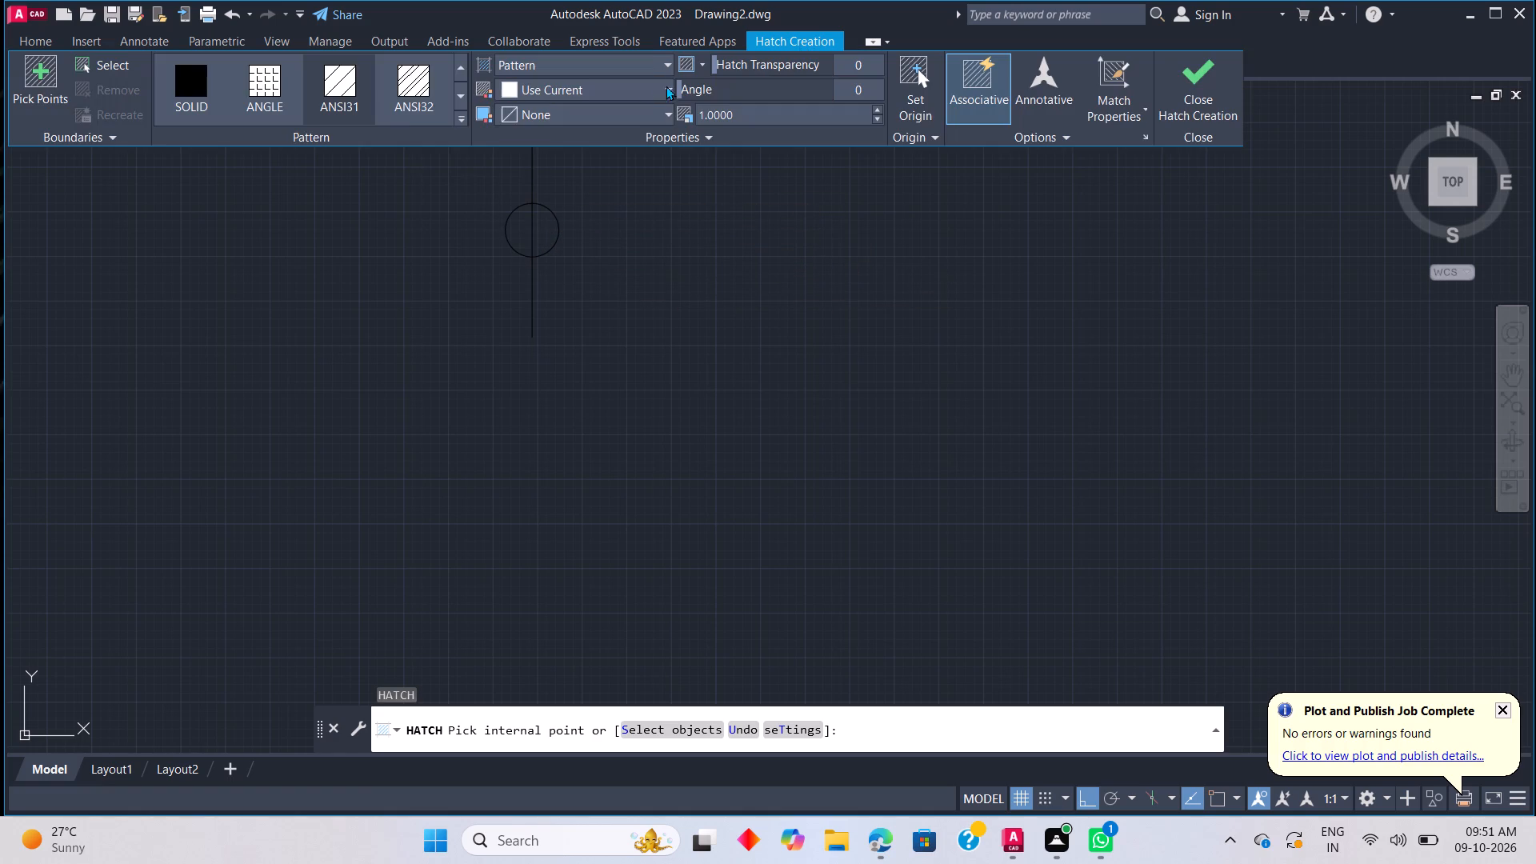
left_click(201, 87)
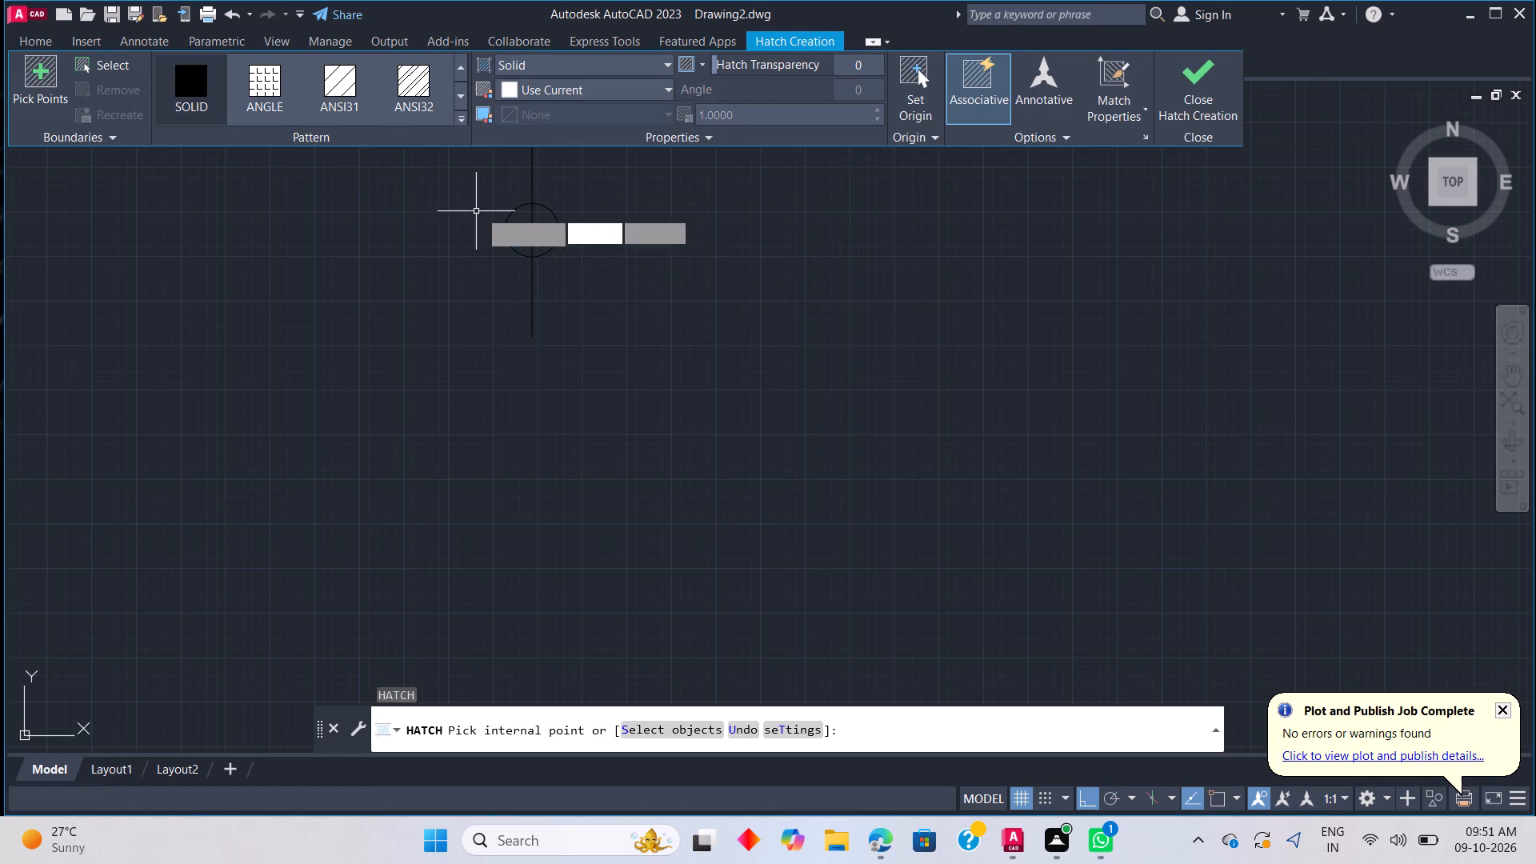
left_click(527, 234)
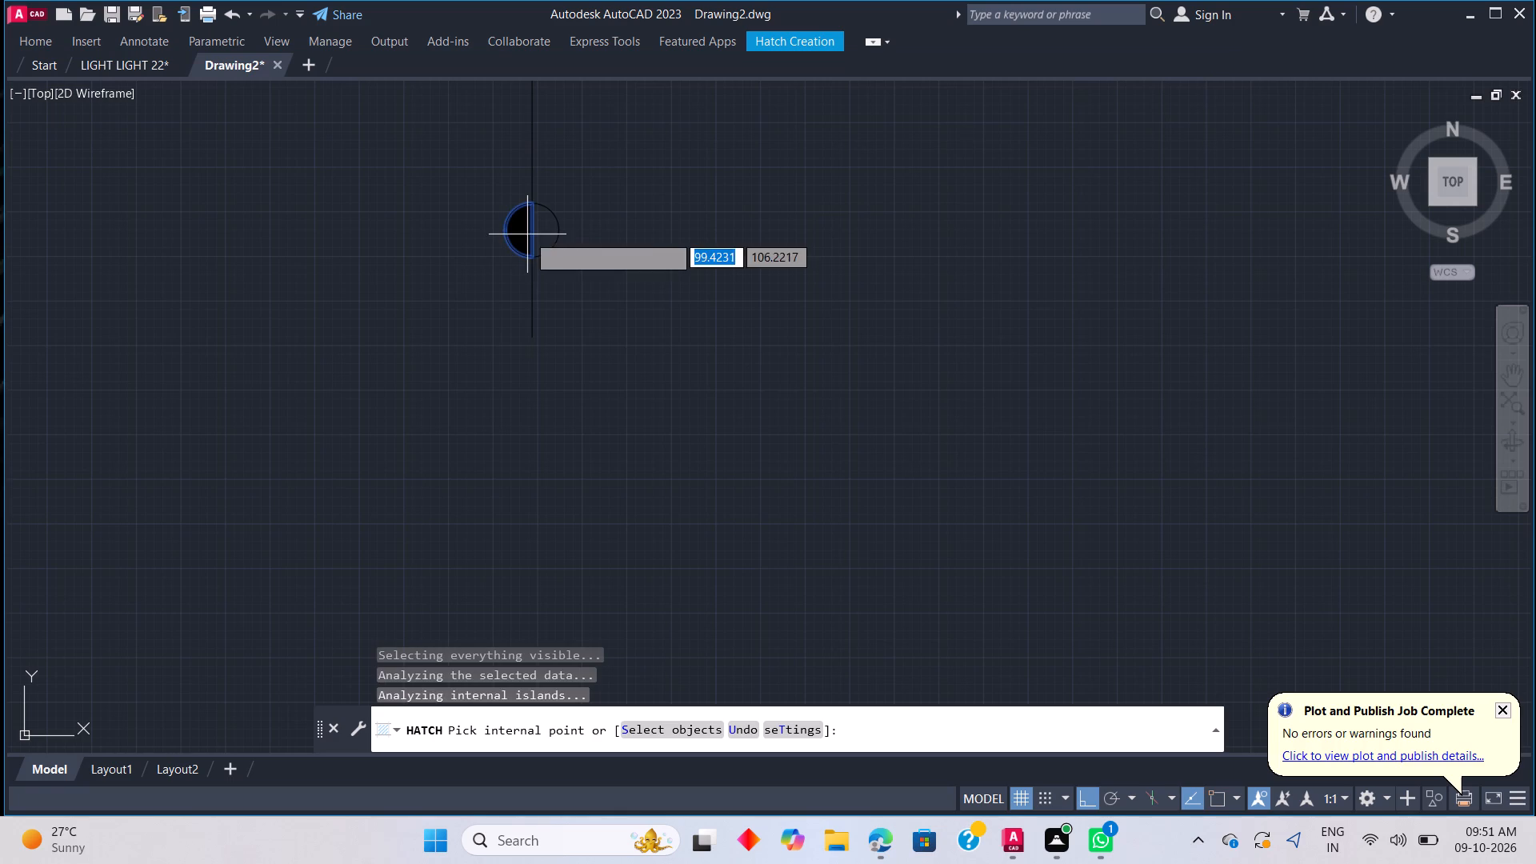
left_click(546, 226)
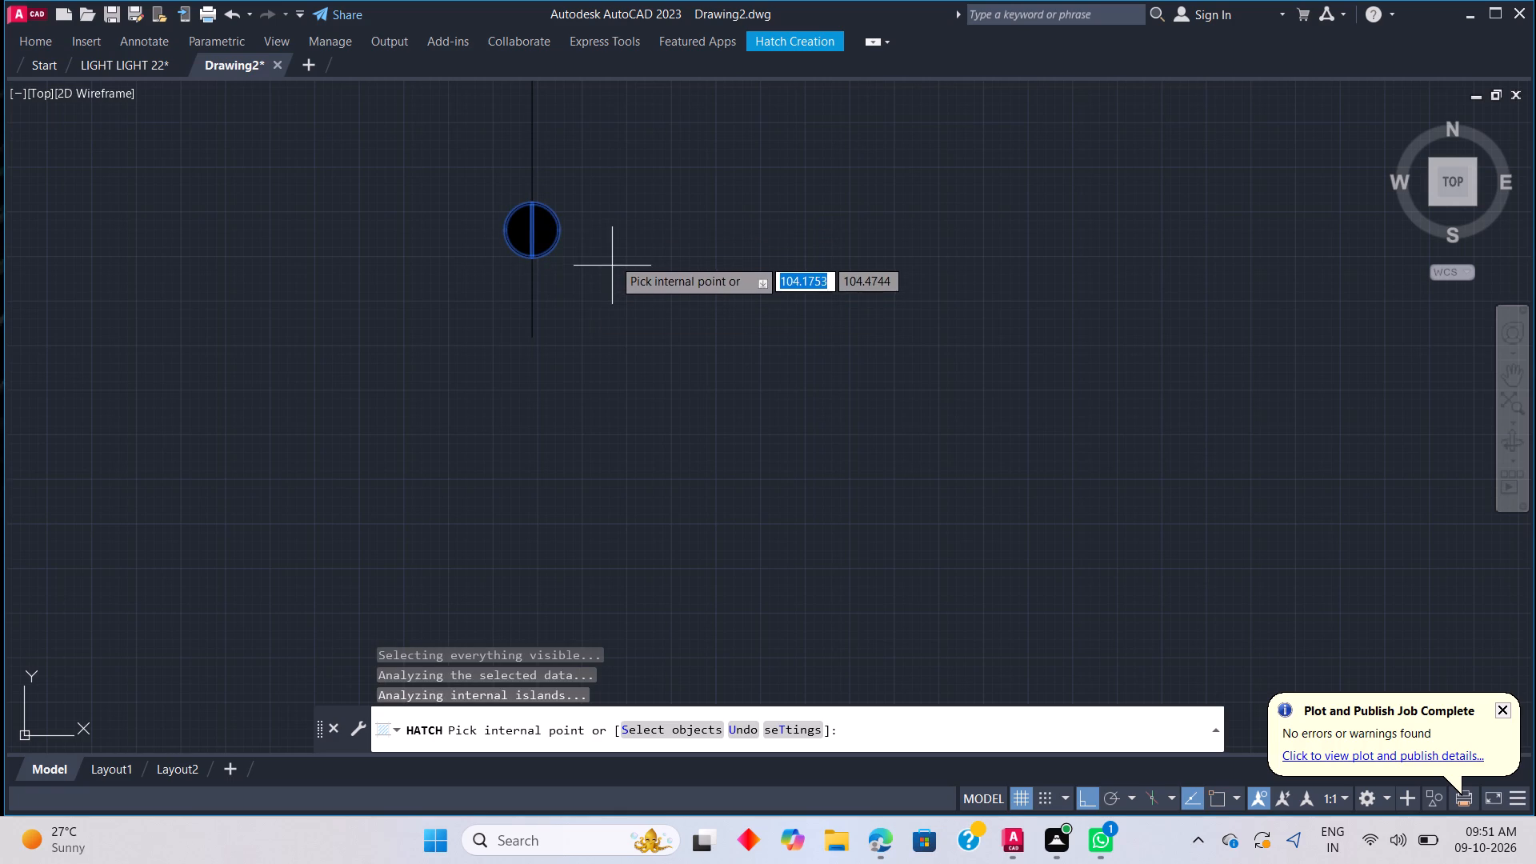
key("Escape")
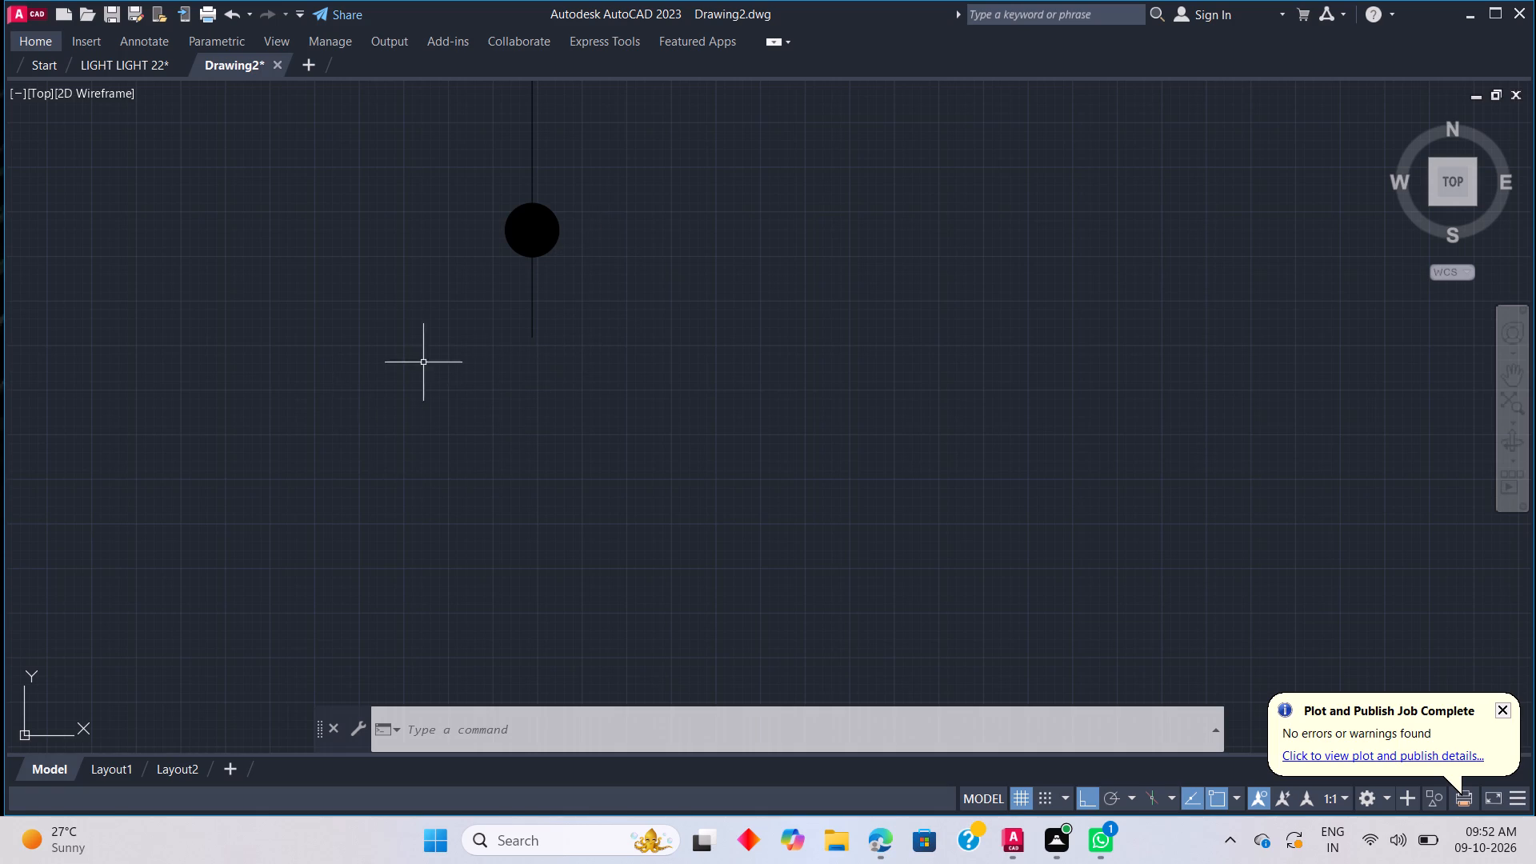
key("Escape")
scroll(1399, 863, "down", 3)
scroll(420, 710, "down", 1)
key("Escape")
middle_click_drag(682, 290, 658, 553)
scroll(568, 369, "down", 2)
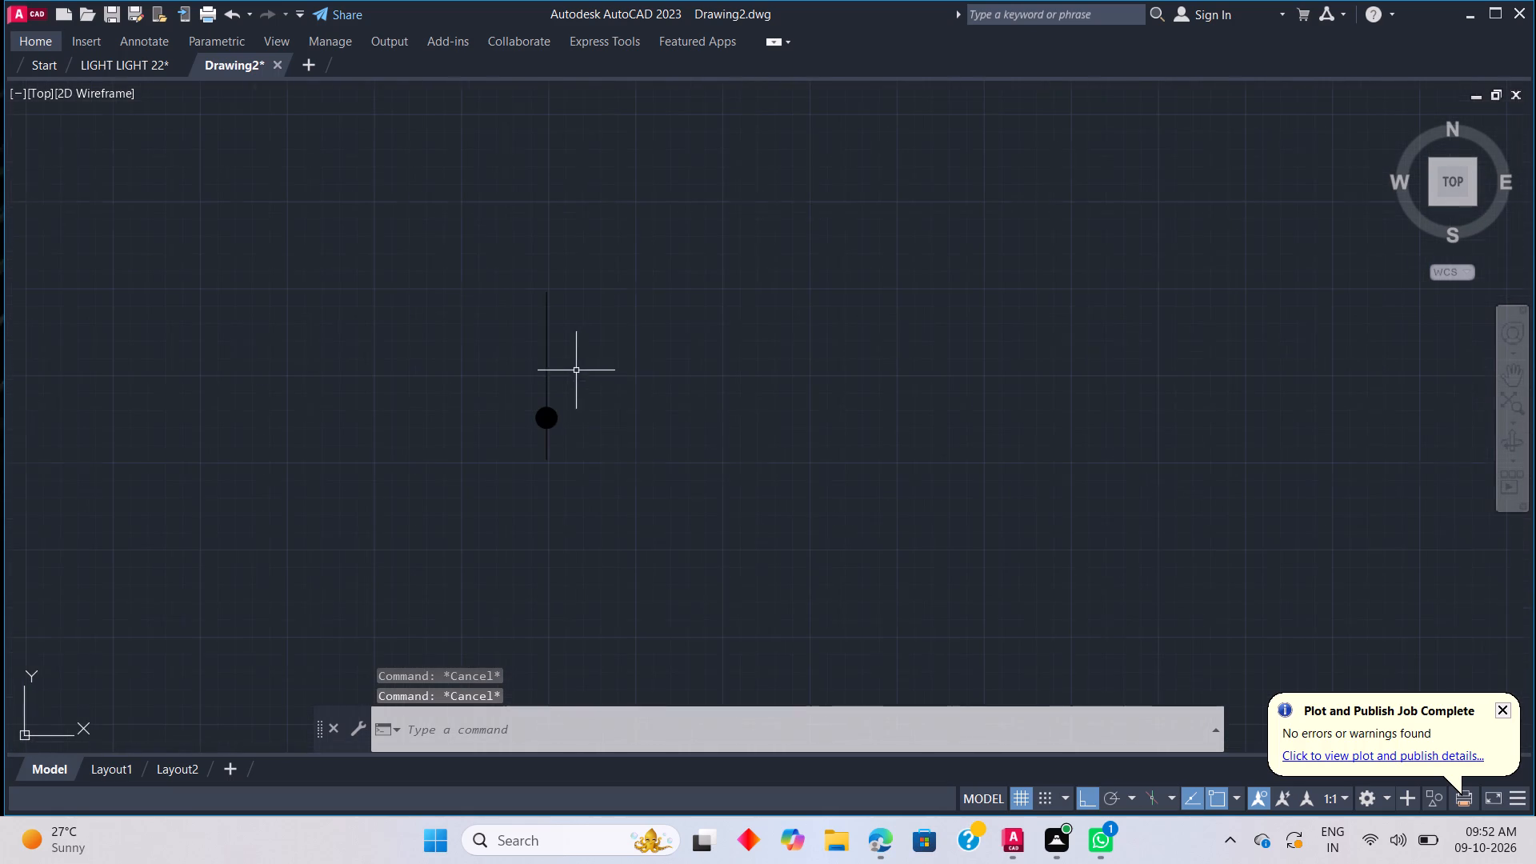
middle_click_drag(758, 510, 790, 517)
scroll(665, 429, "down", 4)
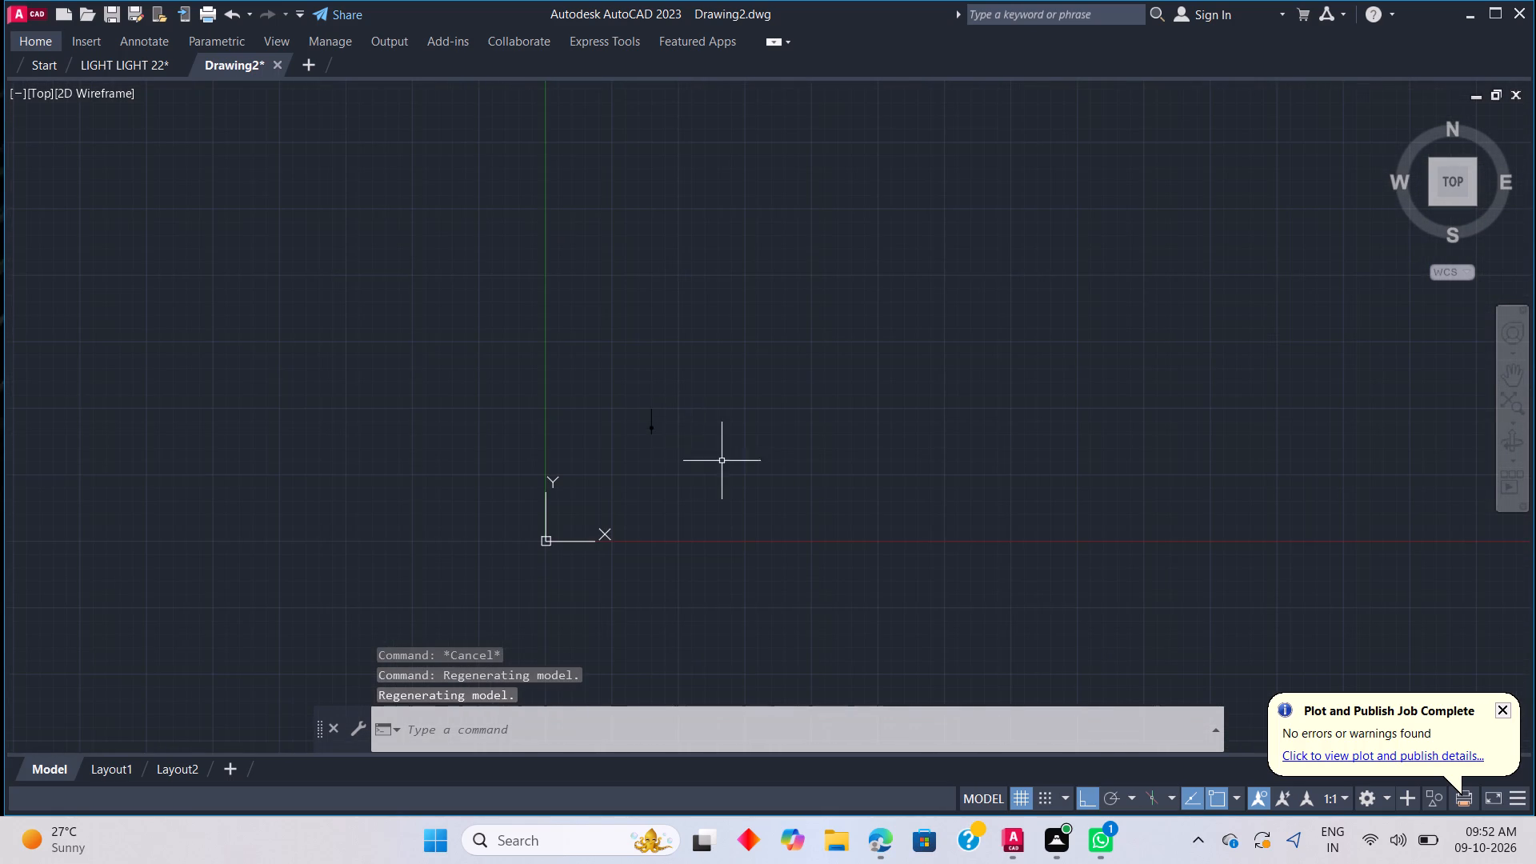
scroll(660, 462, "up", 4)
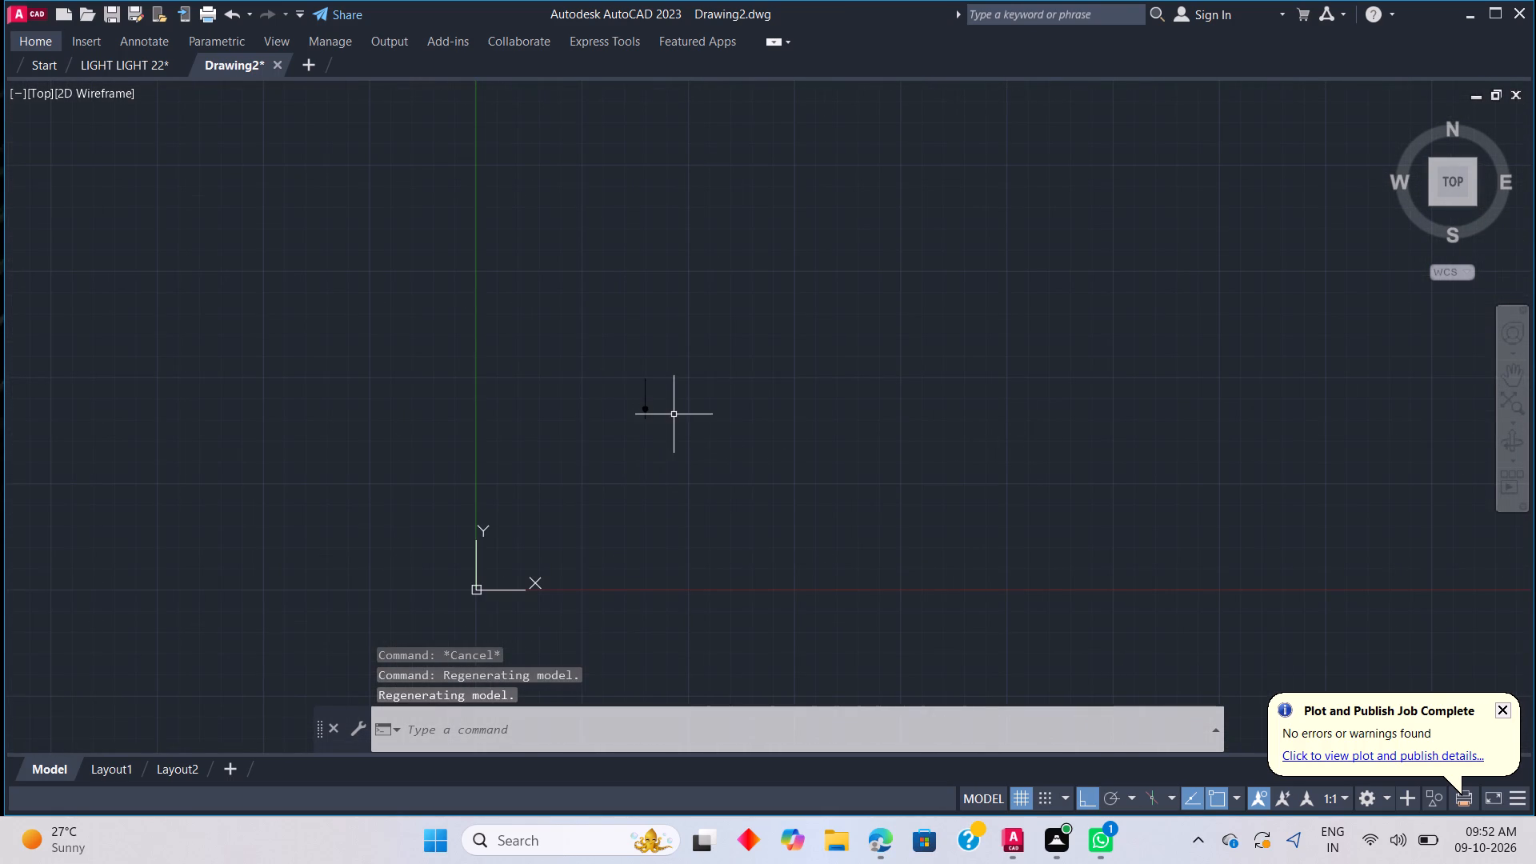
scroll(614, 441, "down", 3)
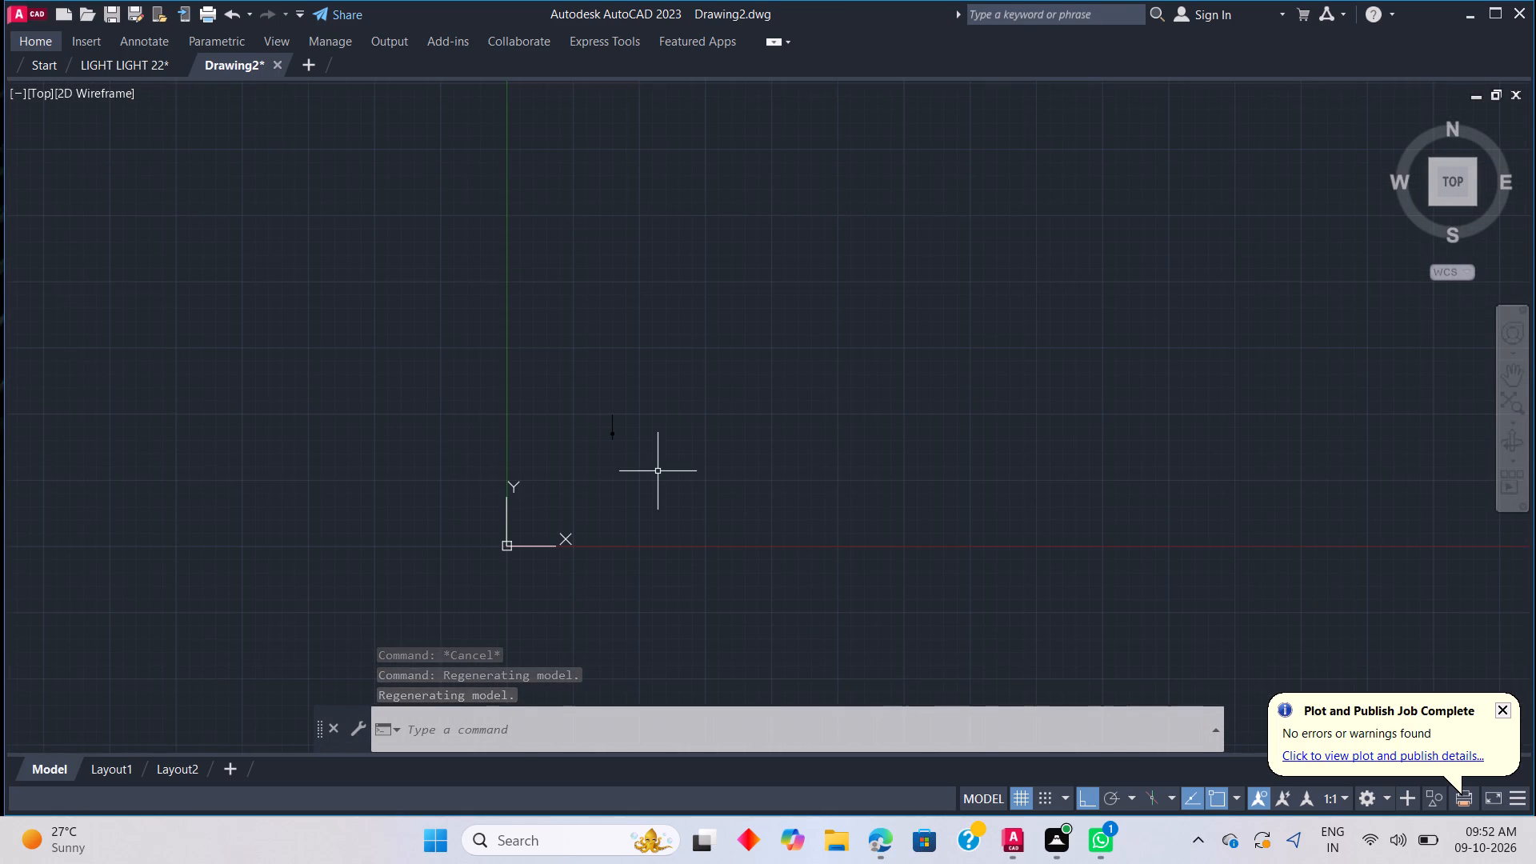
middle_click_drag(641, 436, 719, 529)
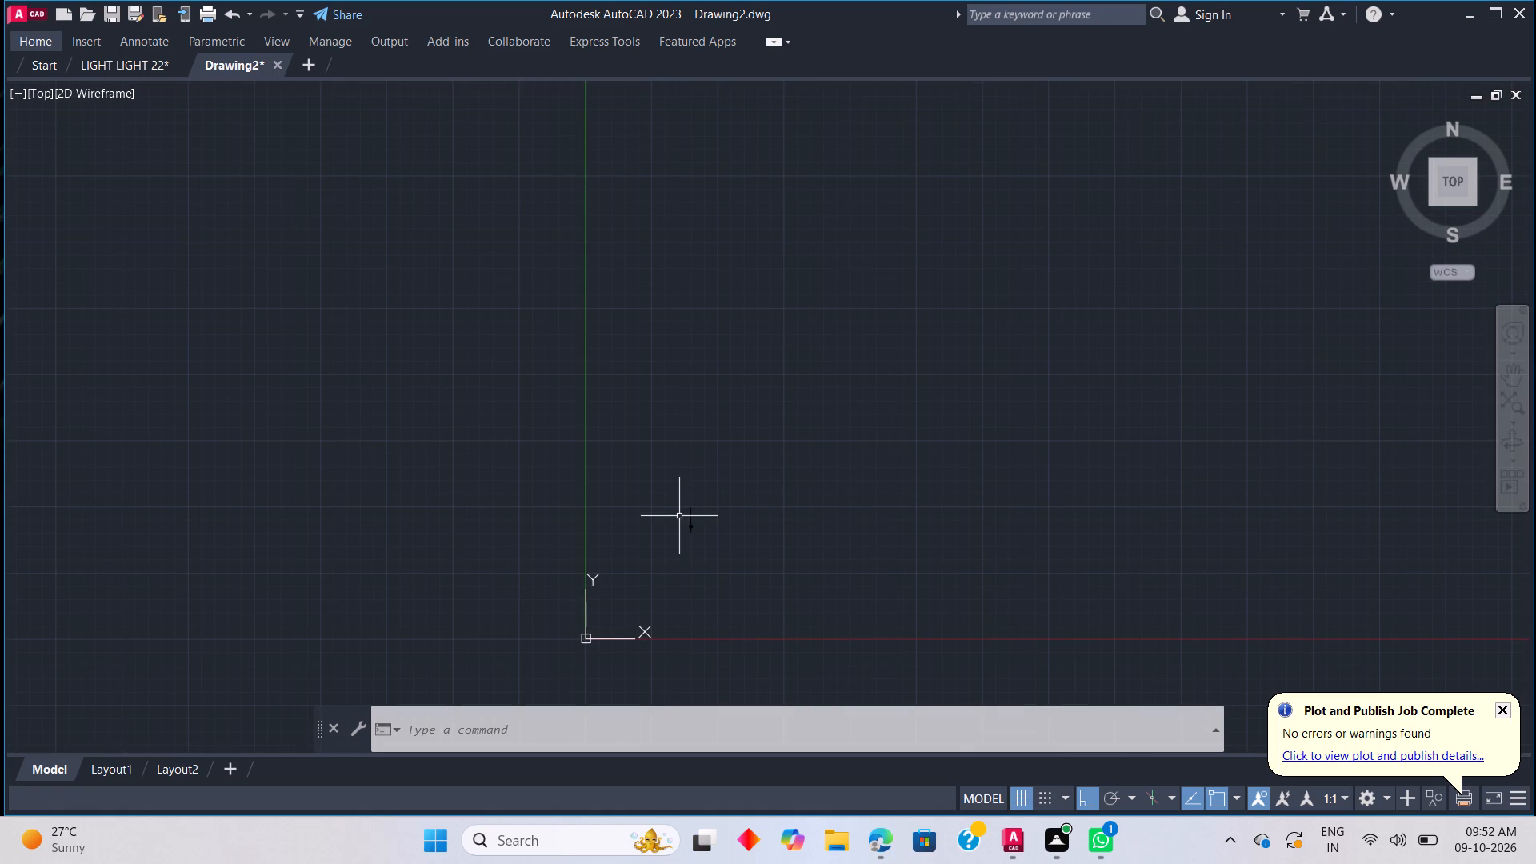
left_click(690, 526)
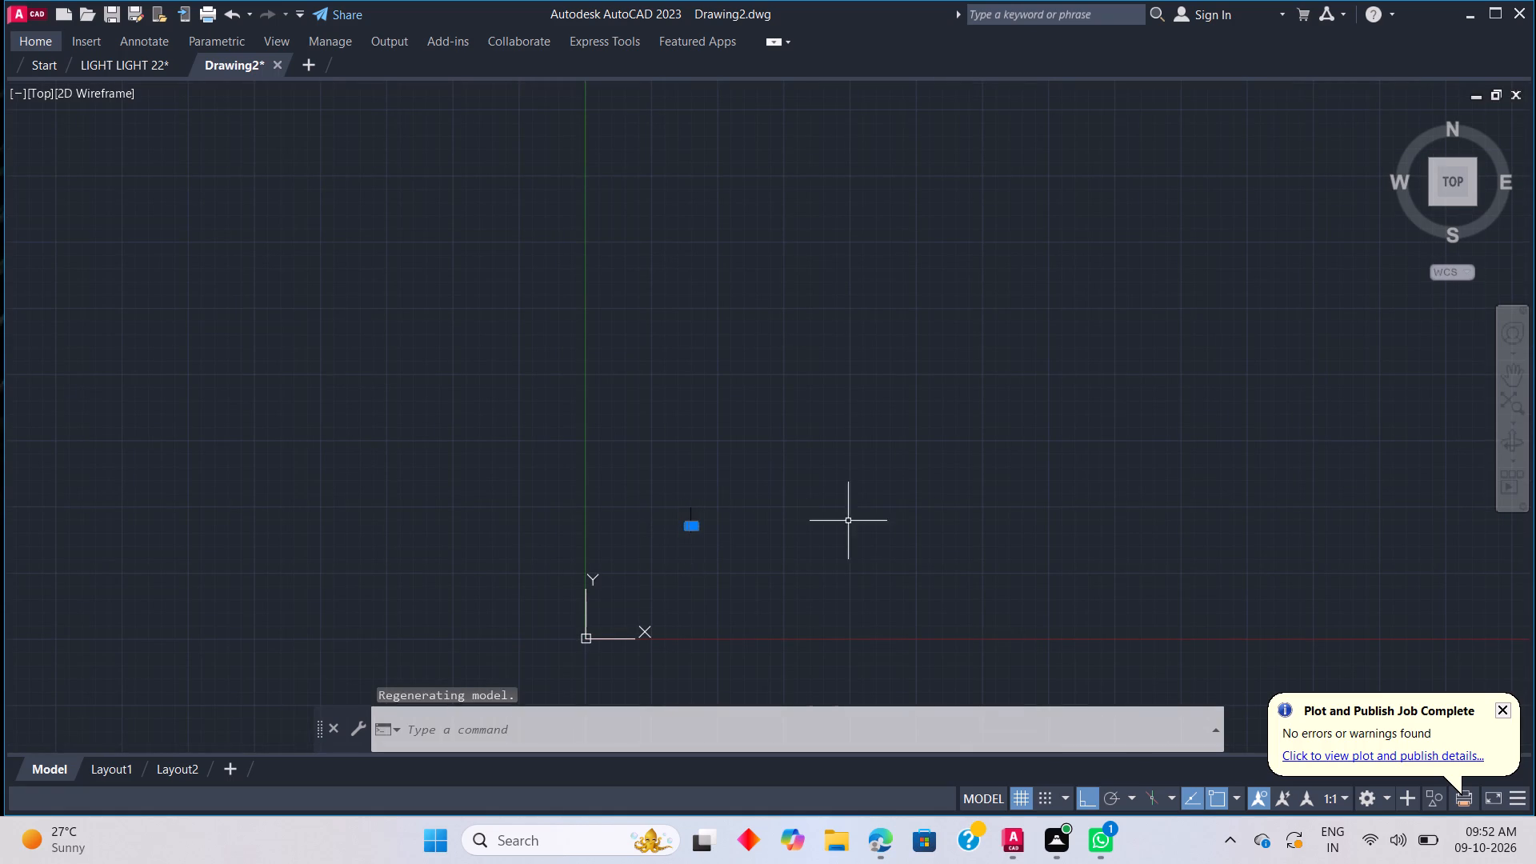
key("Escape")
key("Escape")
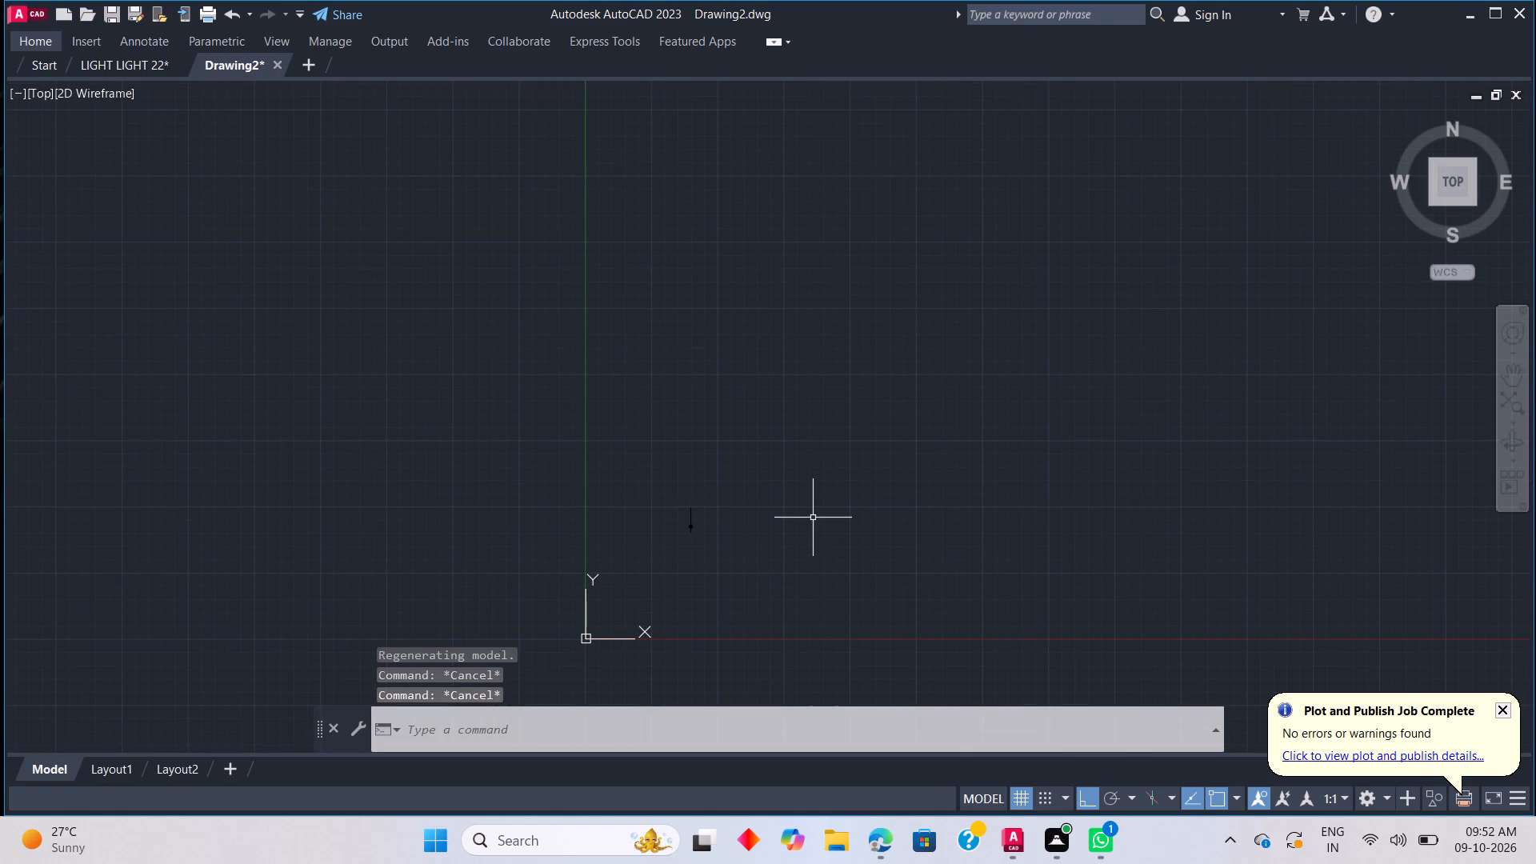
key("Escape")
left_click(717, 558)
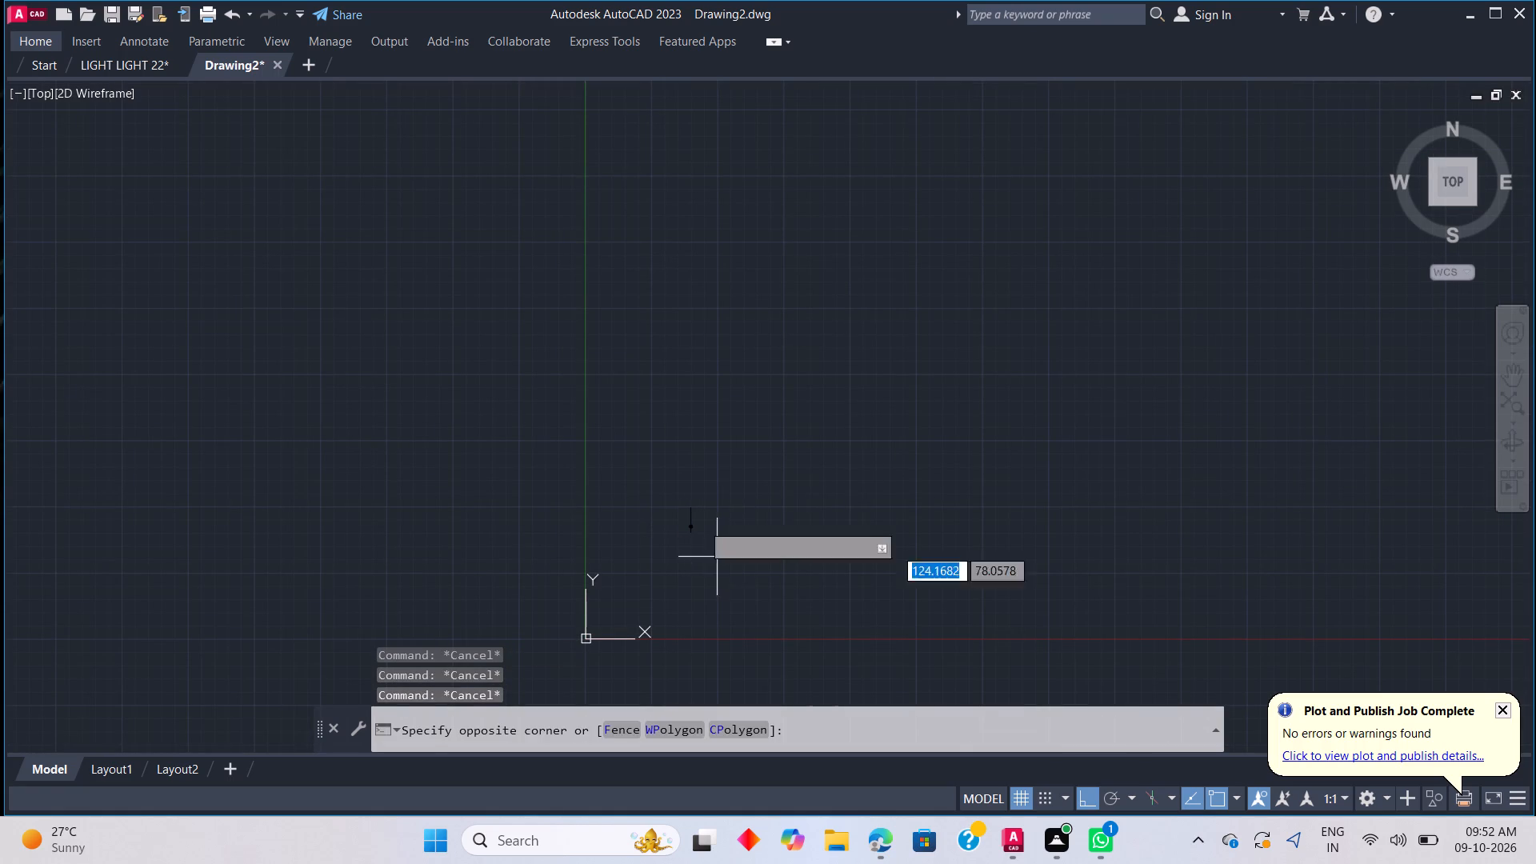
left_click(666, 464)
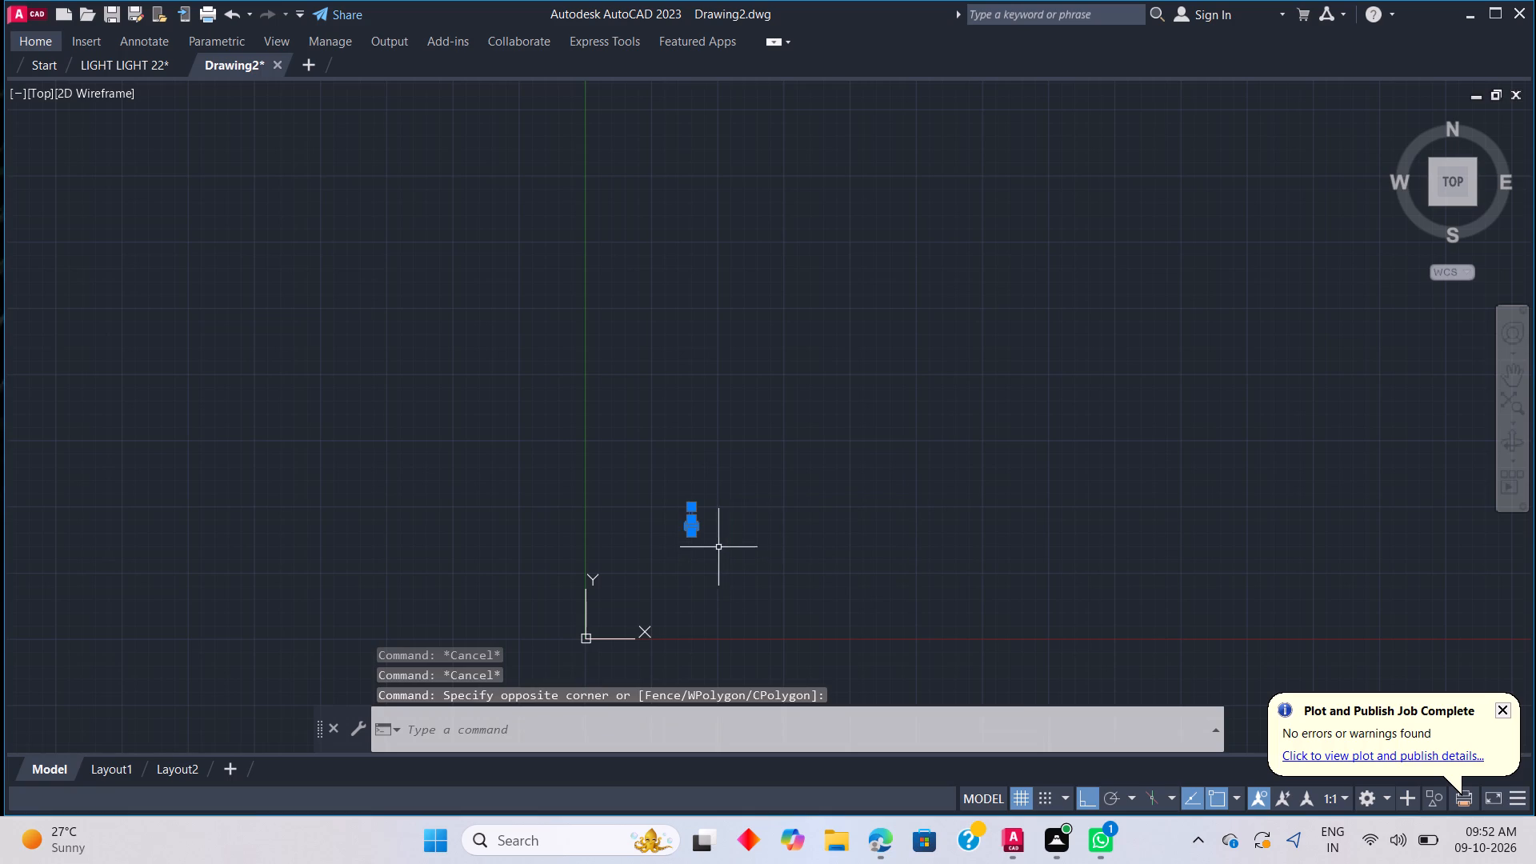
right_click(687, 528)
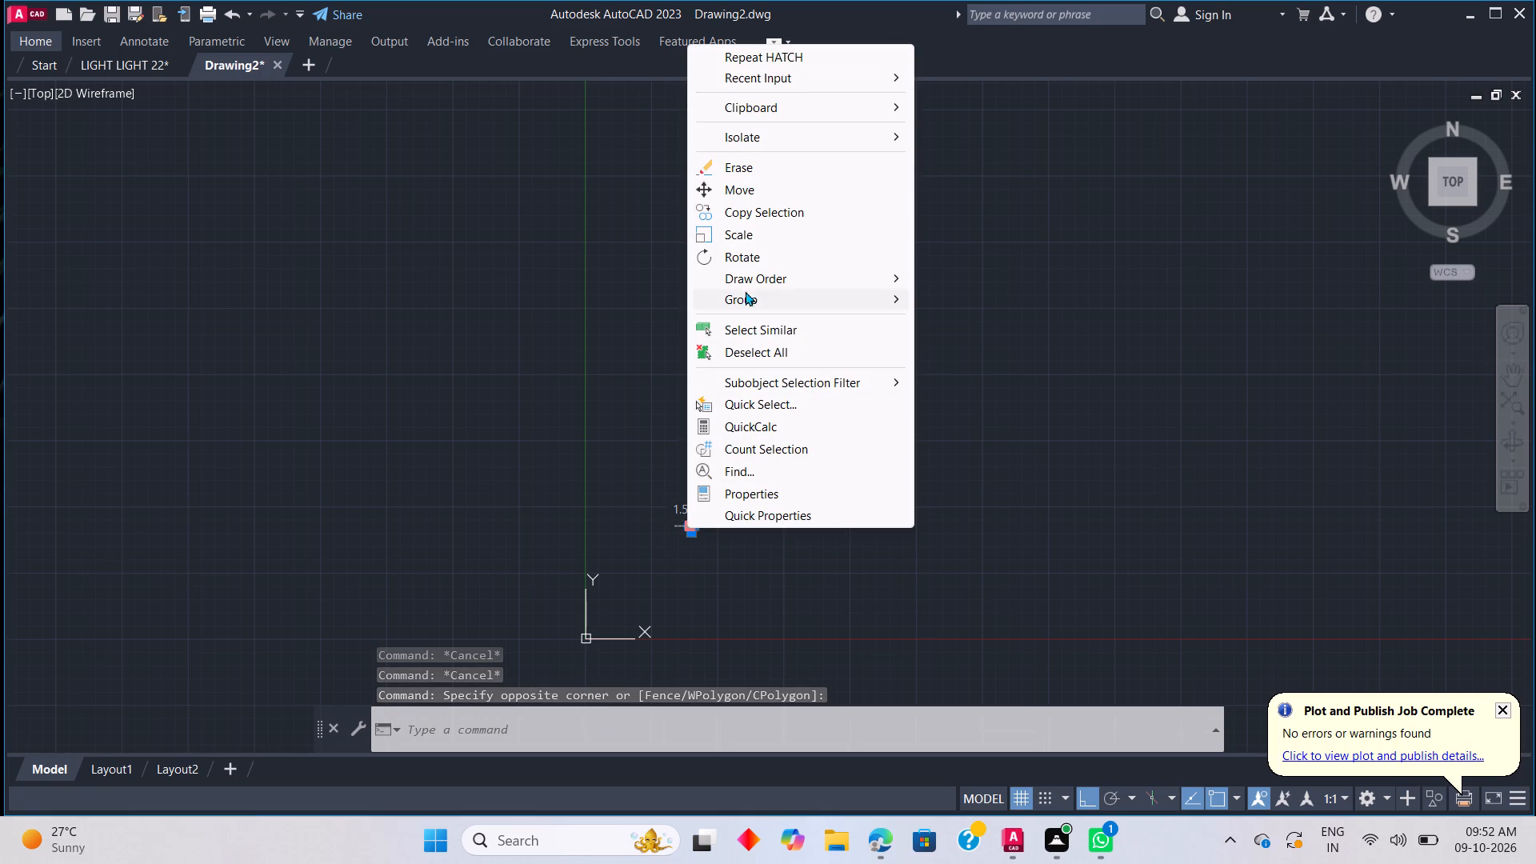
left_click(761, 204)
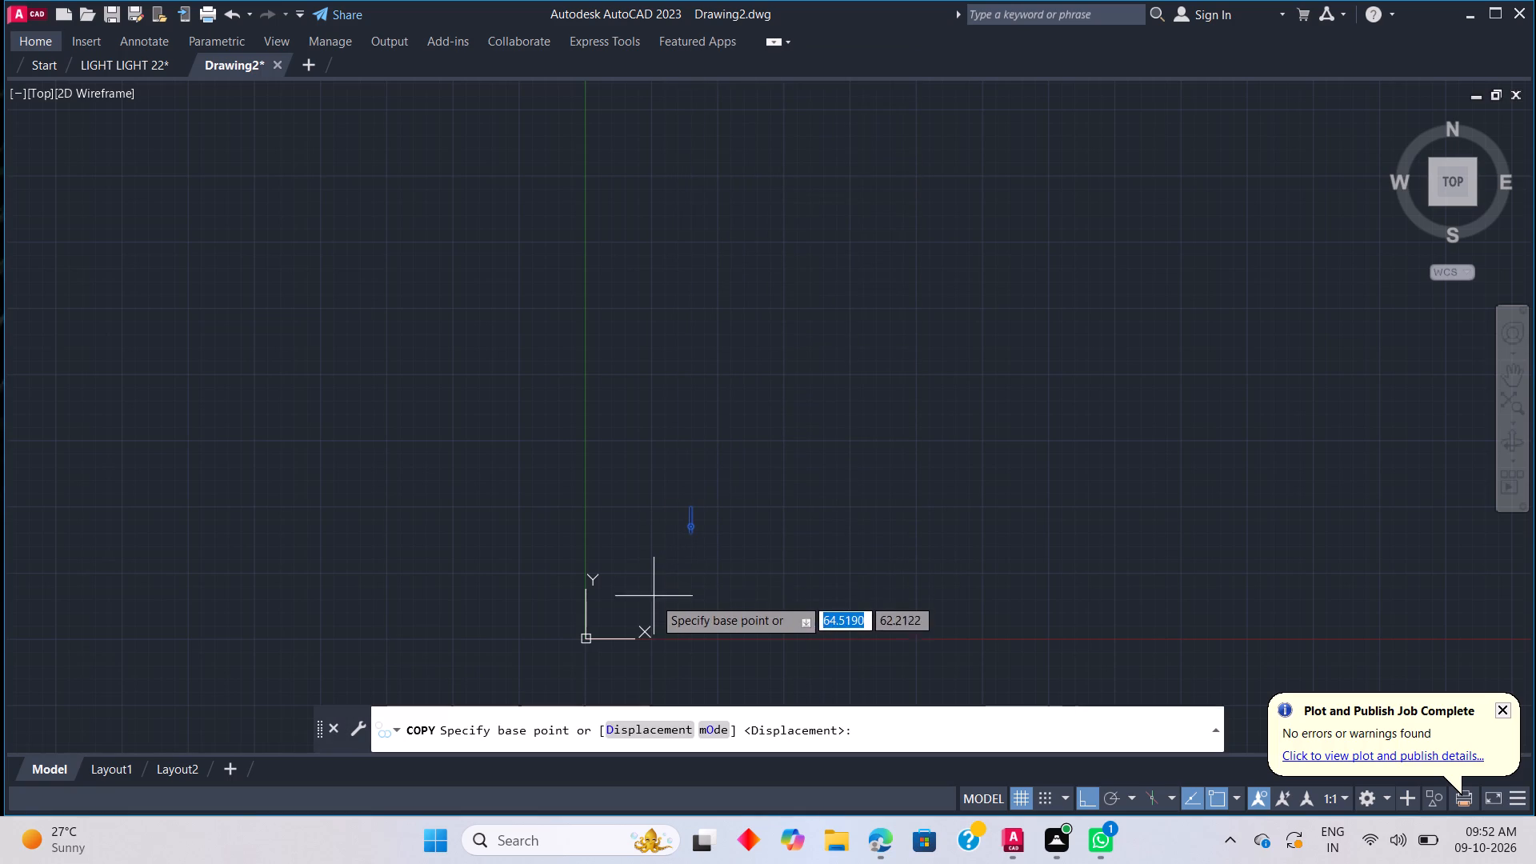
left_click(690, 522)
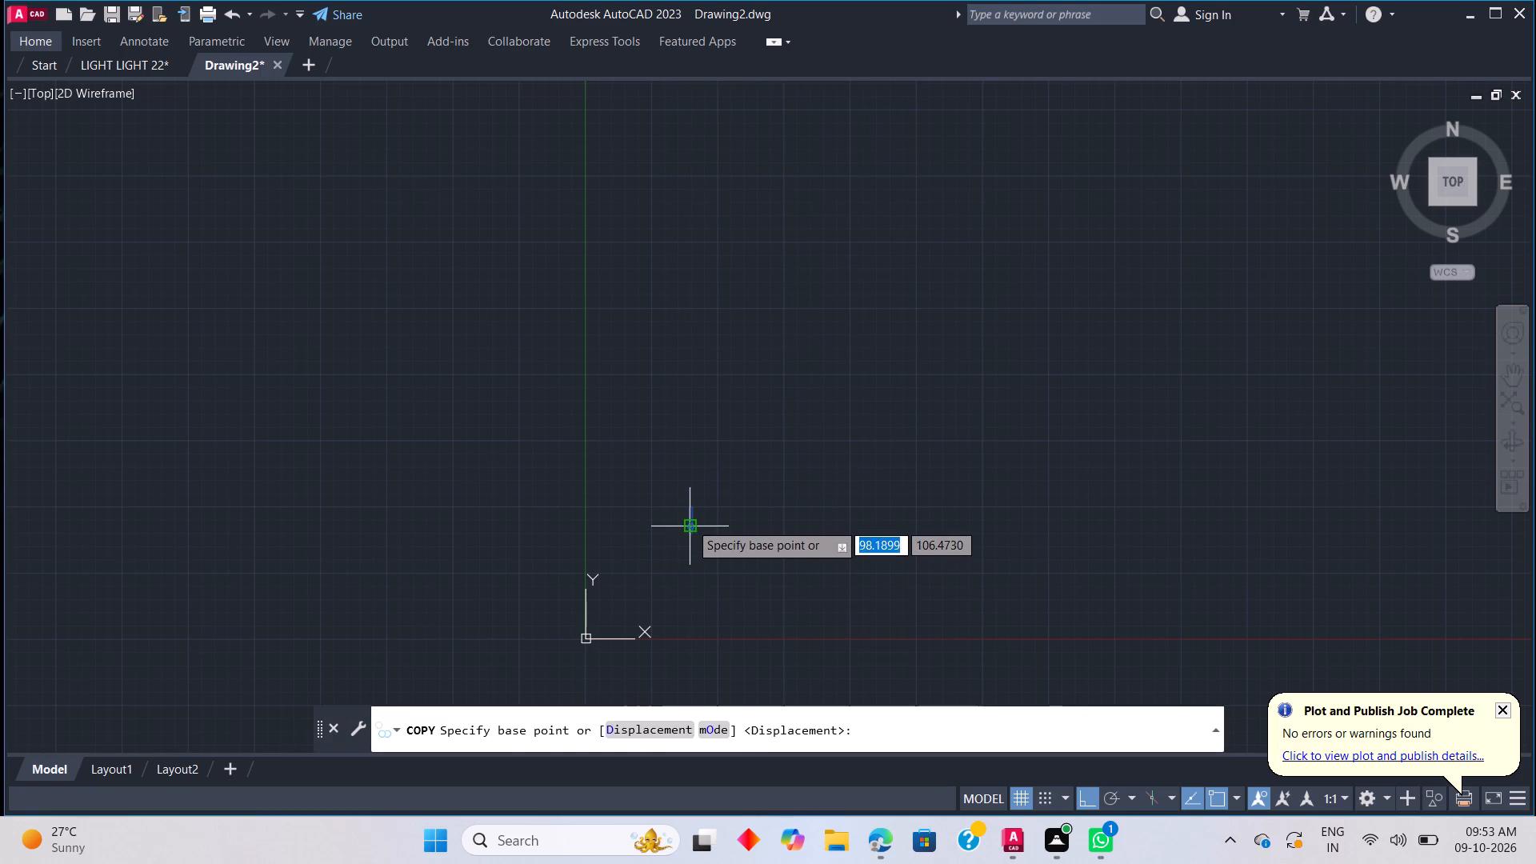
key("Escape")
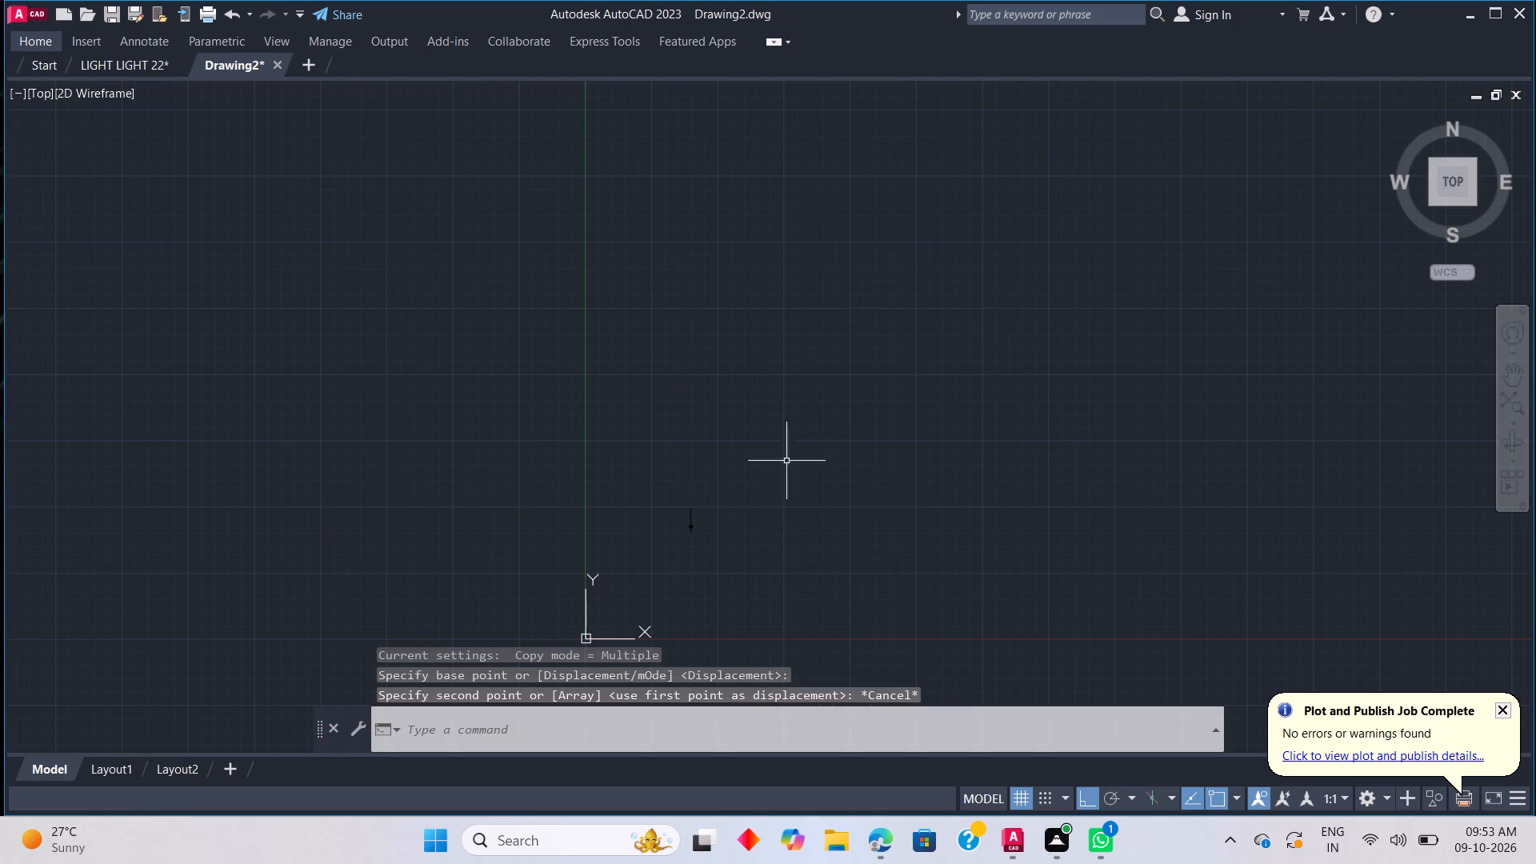
Move the line, donut and solid hatches from the line's top end diagonally up and right into empty space, turning Ortho off.
left_click_drag(728, 585, 728, 570)
left_click(652, 425)
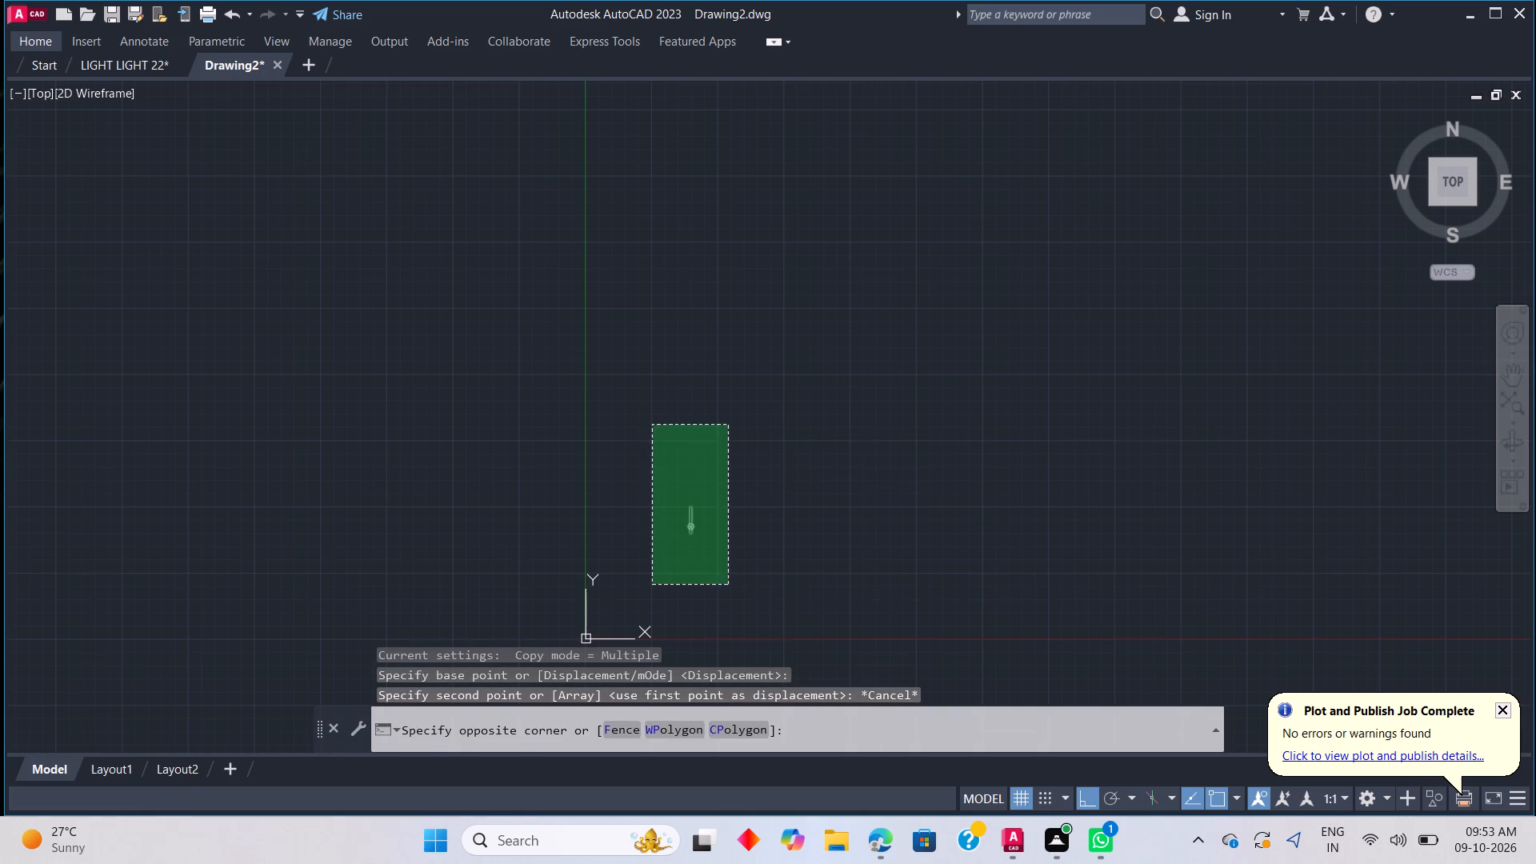
right_click(830, 506)
left_click(899, 172)
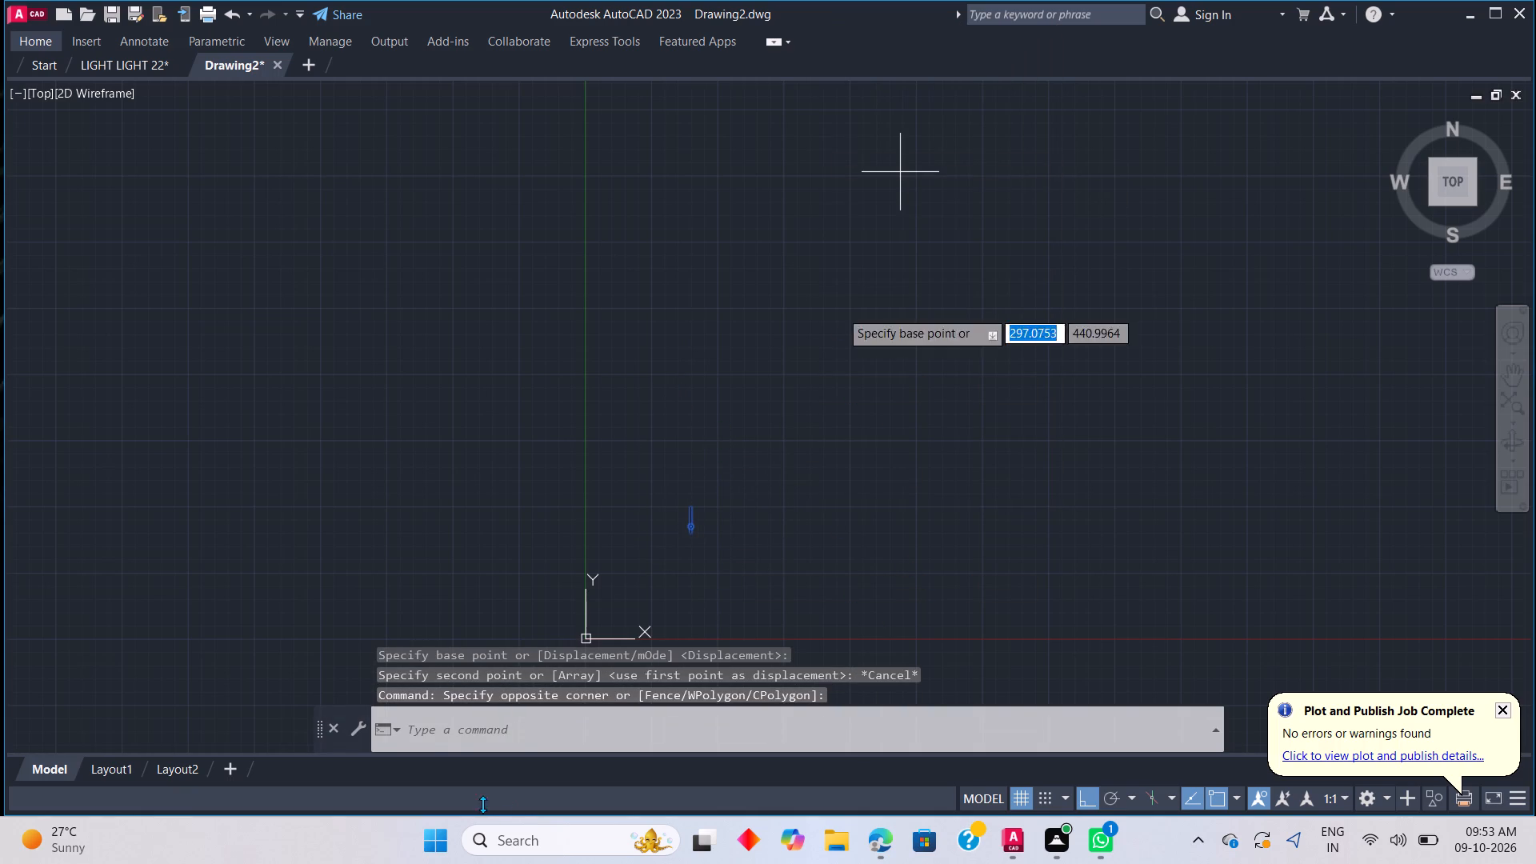
left_click(687, 510)
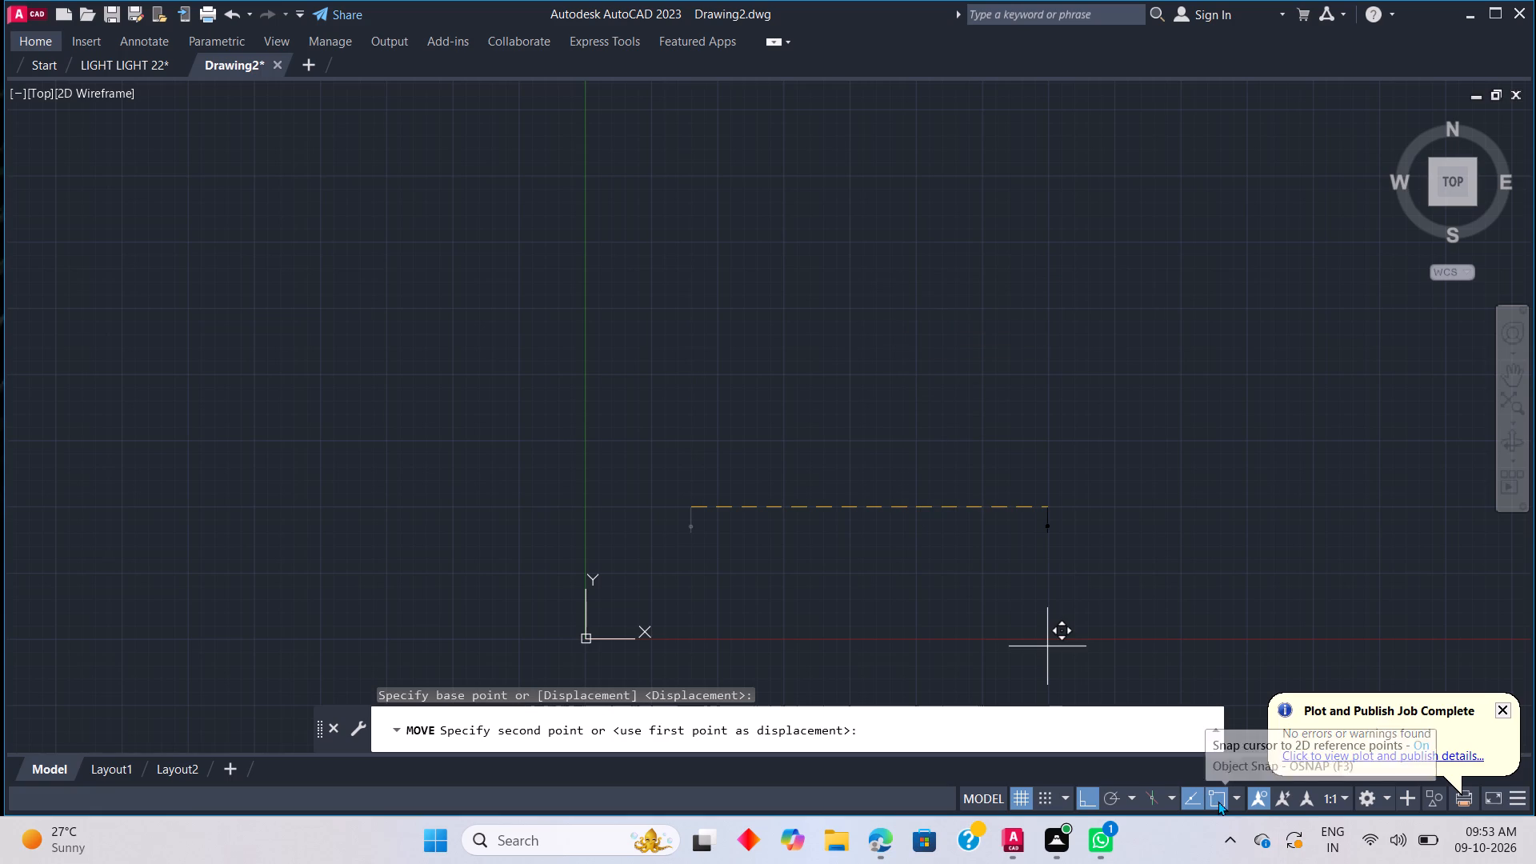
left_click(1094, 803)
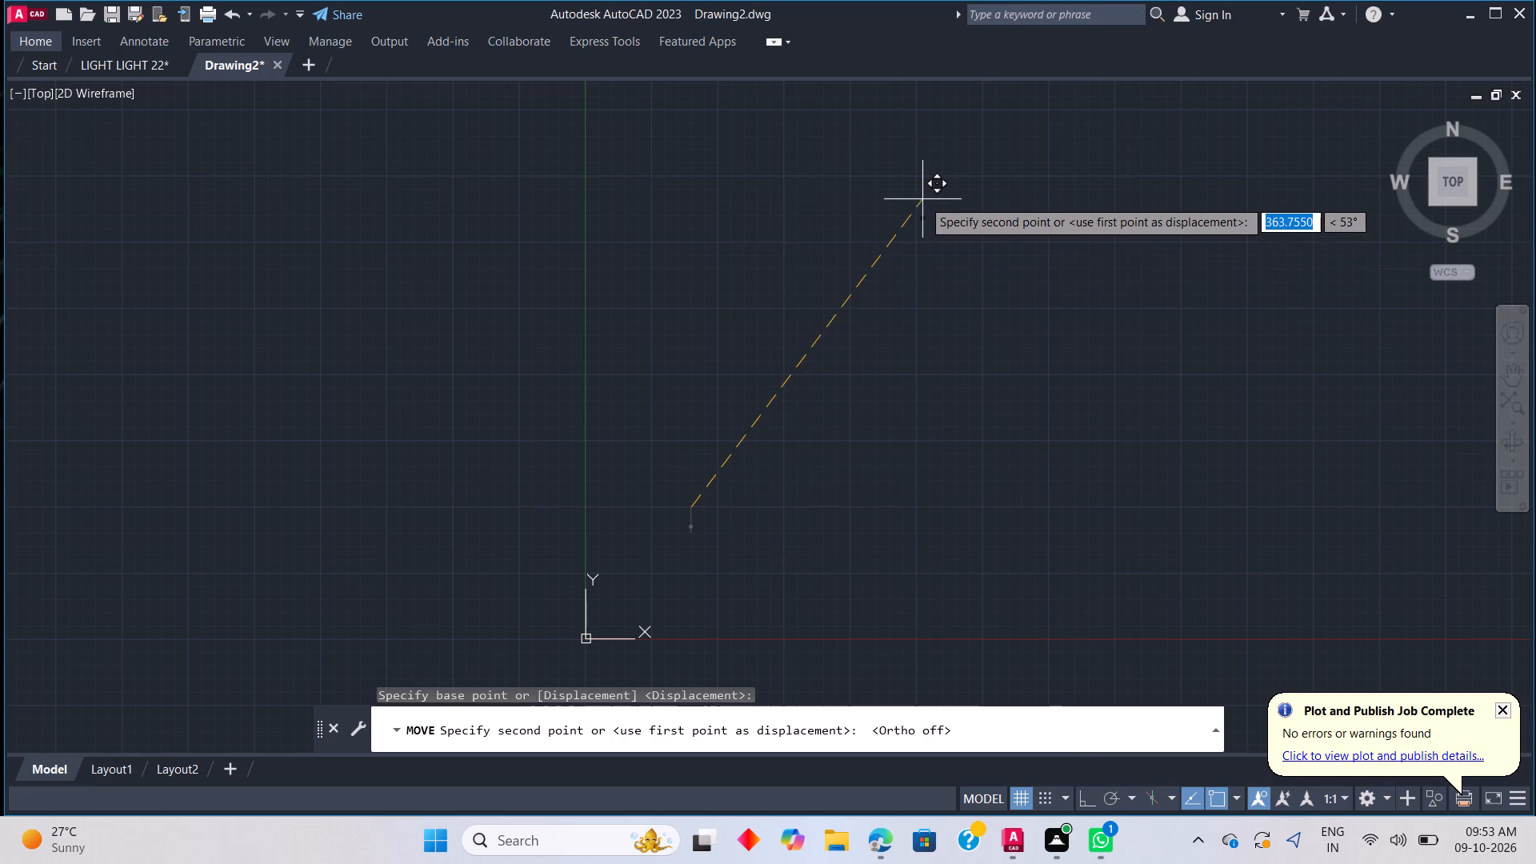
left_click(848, 177)
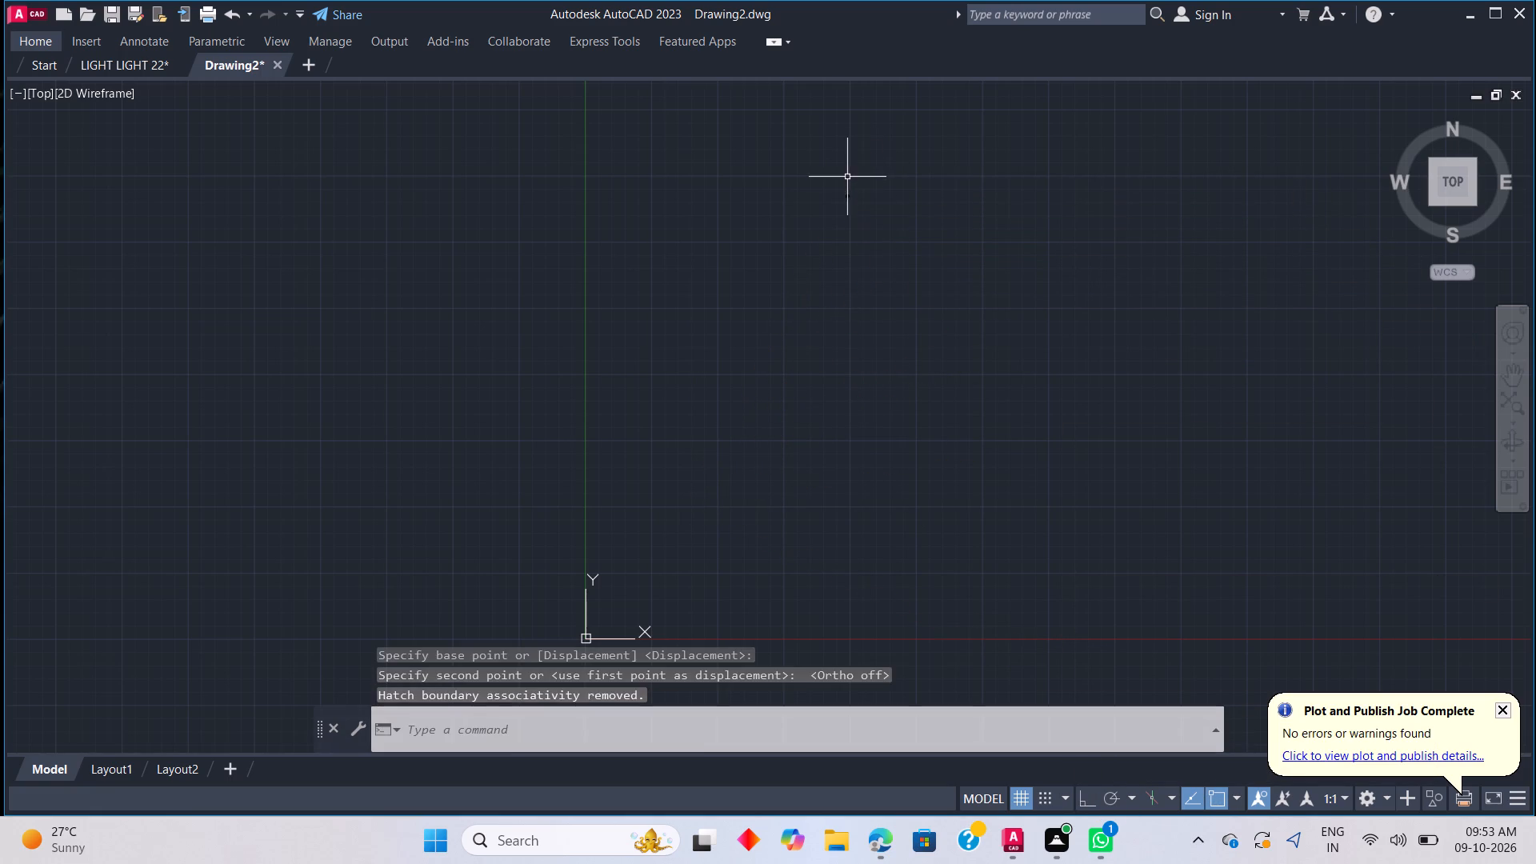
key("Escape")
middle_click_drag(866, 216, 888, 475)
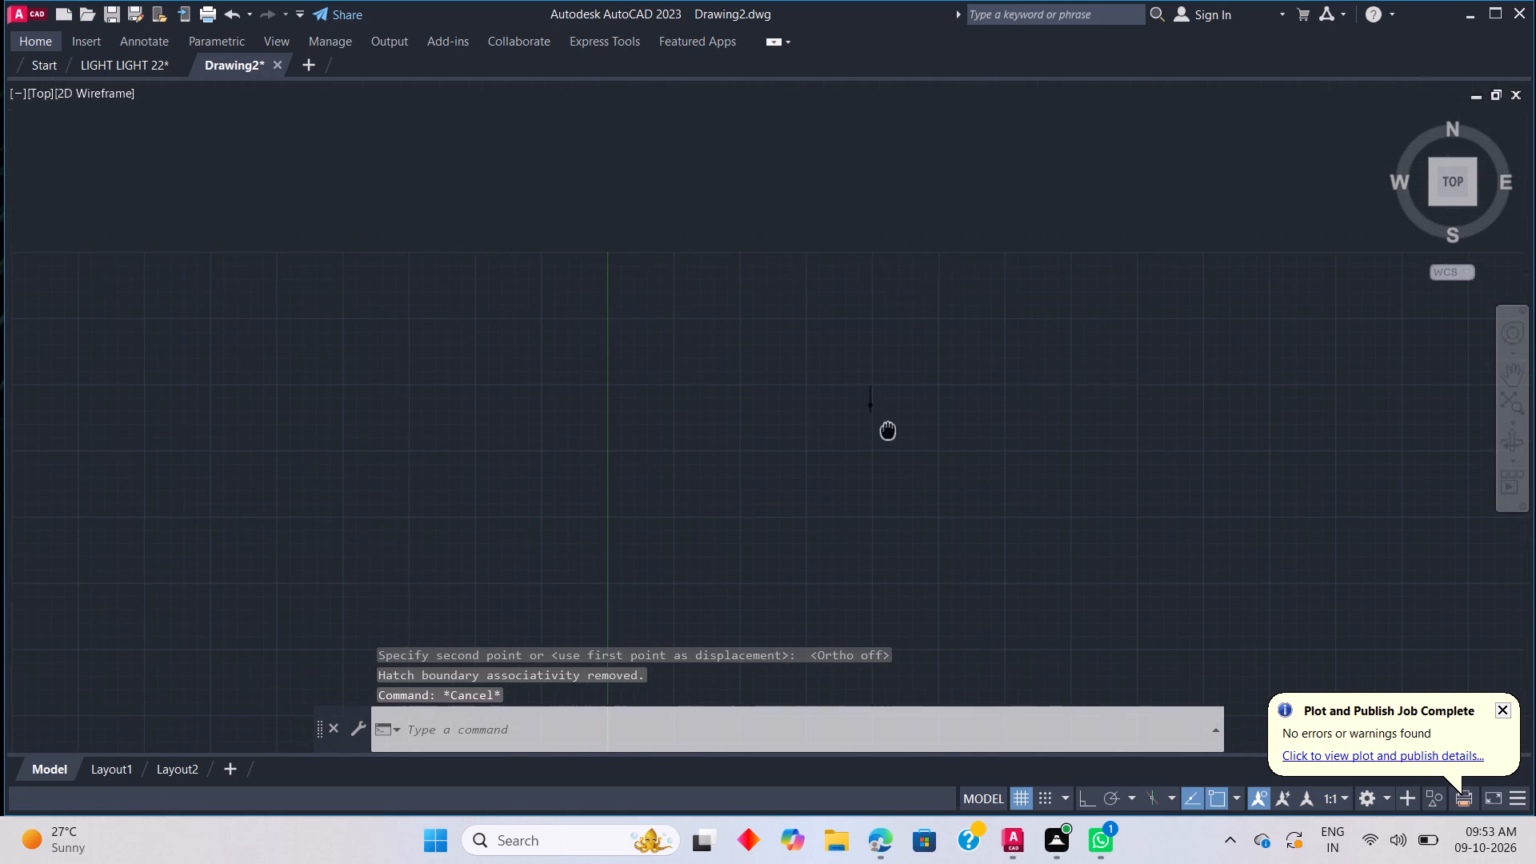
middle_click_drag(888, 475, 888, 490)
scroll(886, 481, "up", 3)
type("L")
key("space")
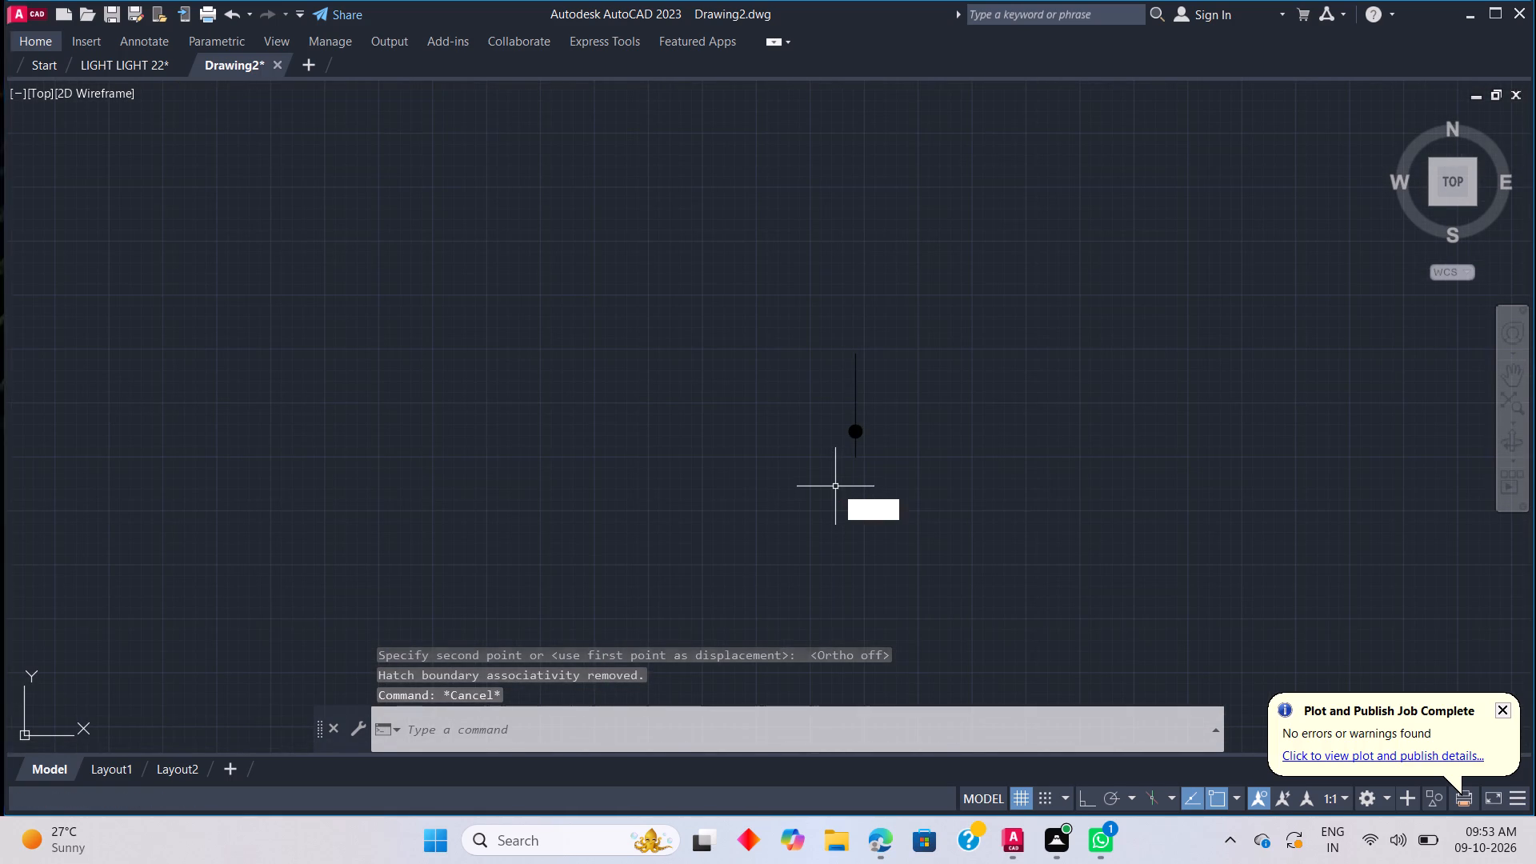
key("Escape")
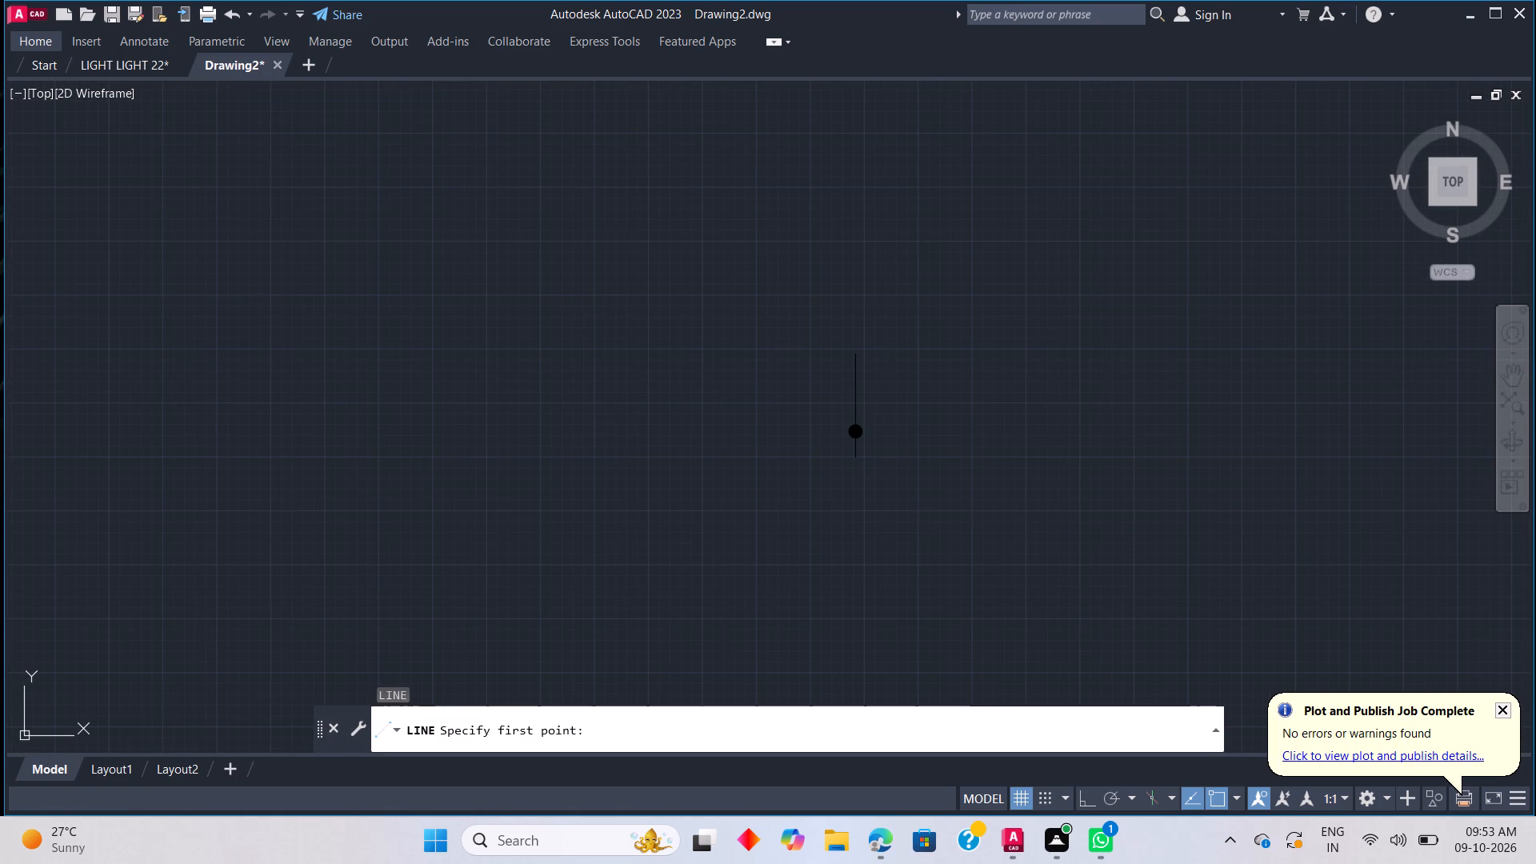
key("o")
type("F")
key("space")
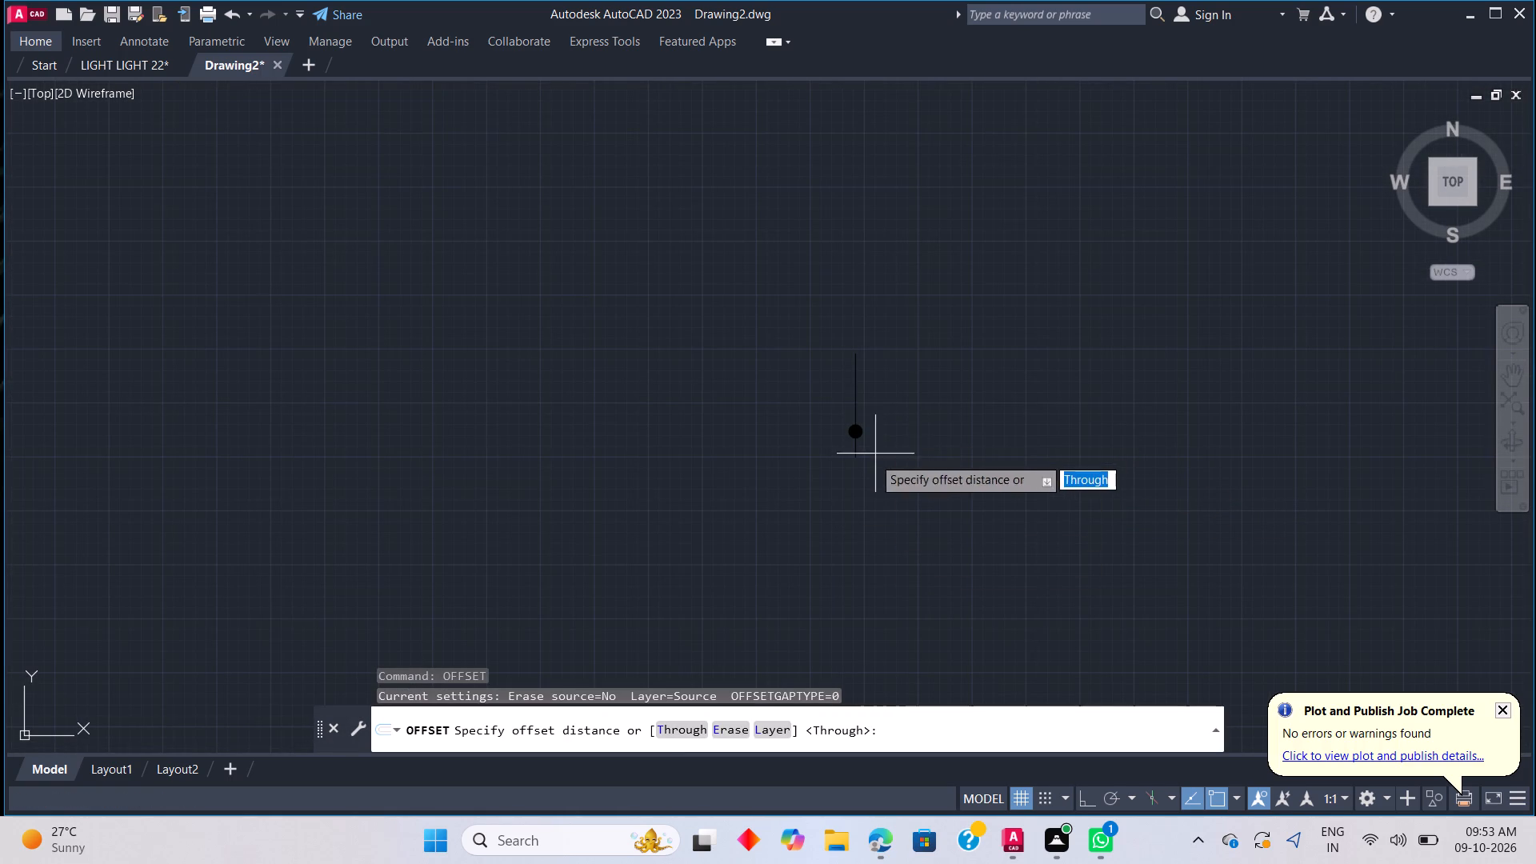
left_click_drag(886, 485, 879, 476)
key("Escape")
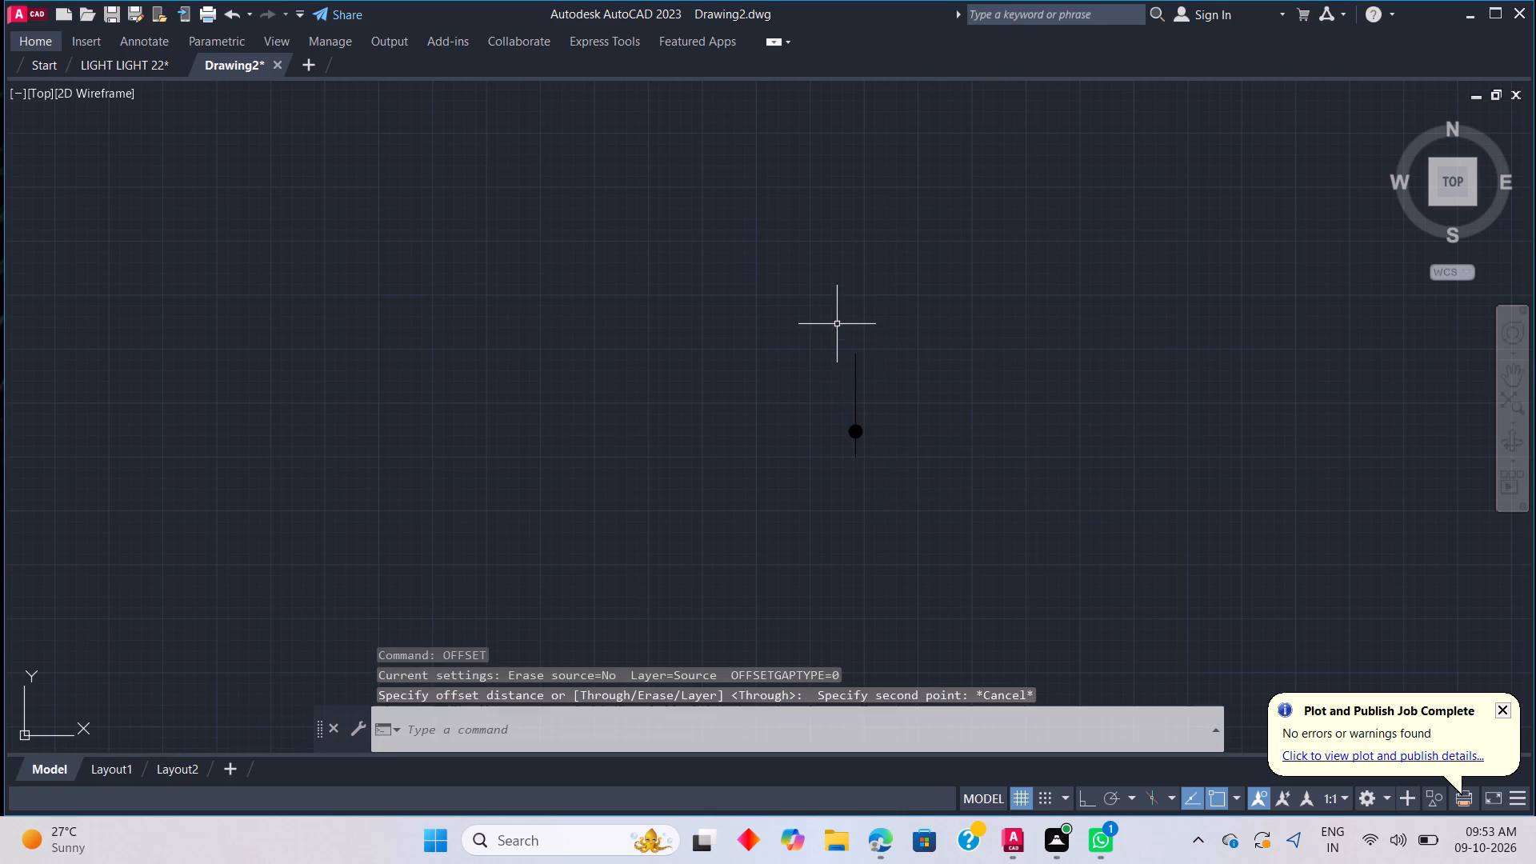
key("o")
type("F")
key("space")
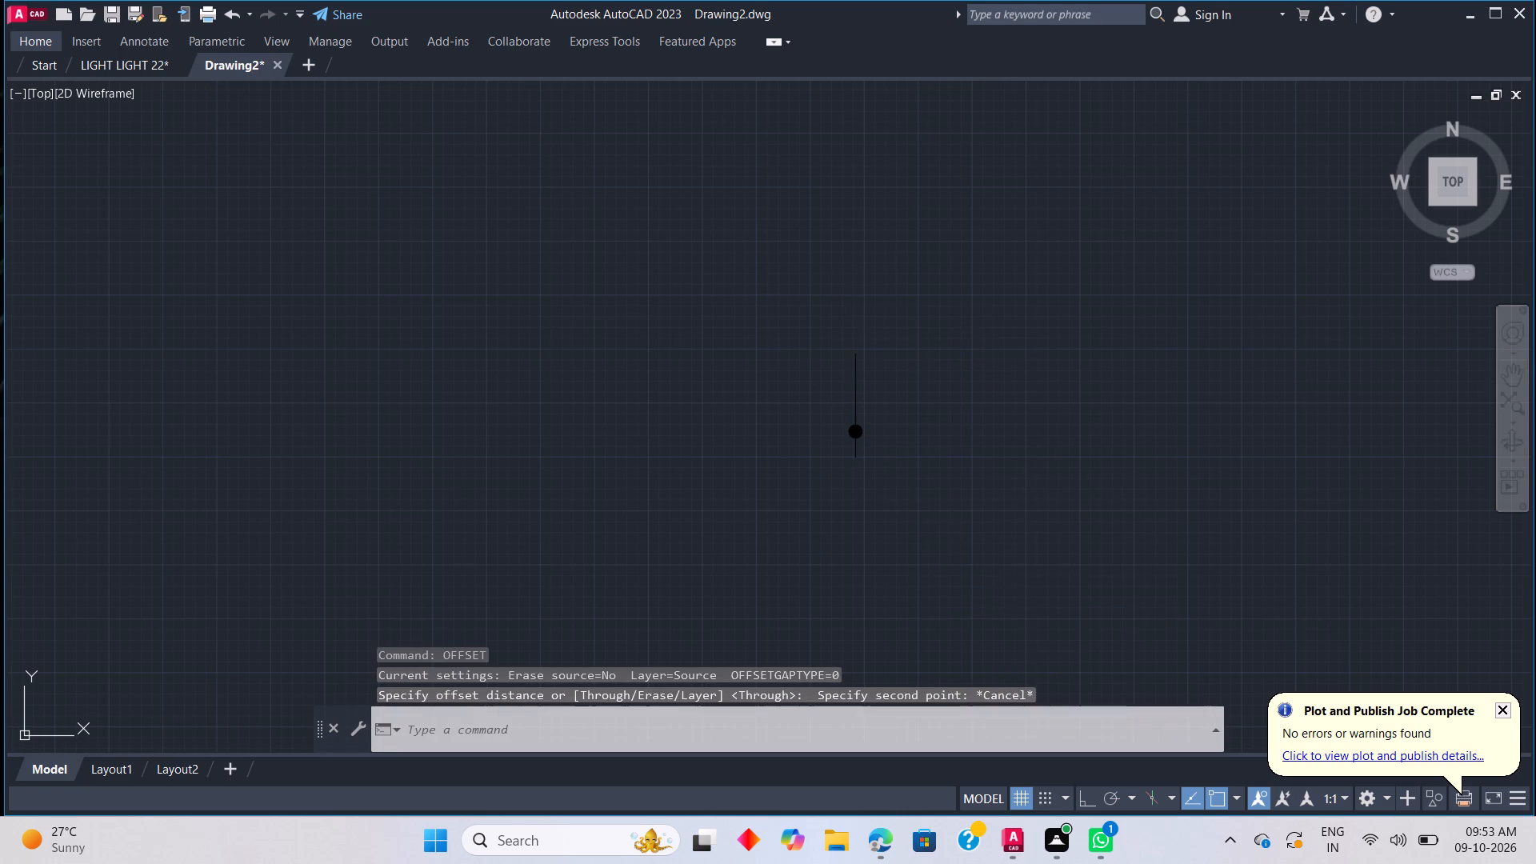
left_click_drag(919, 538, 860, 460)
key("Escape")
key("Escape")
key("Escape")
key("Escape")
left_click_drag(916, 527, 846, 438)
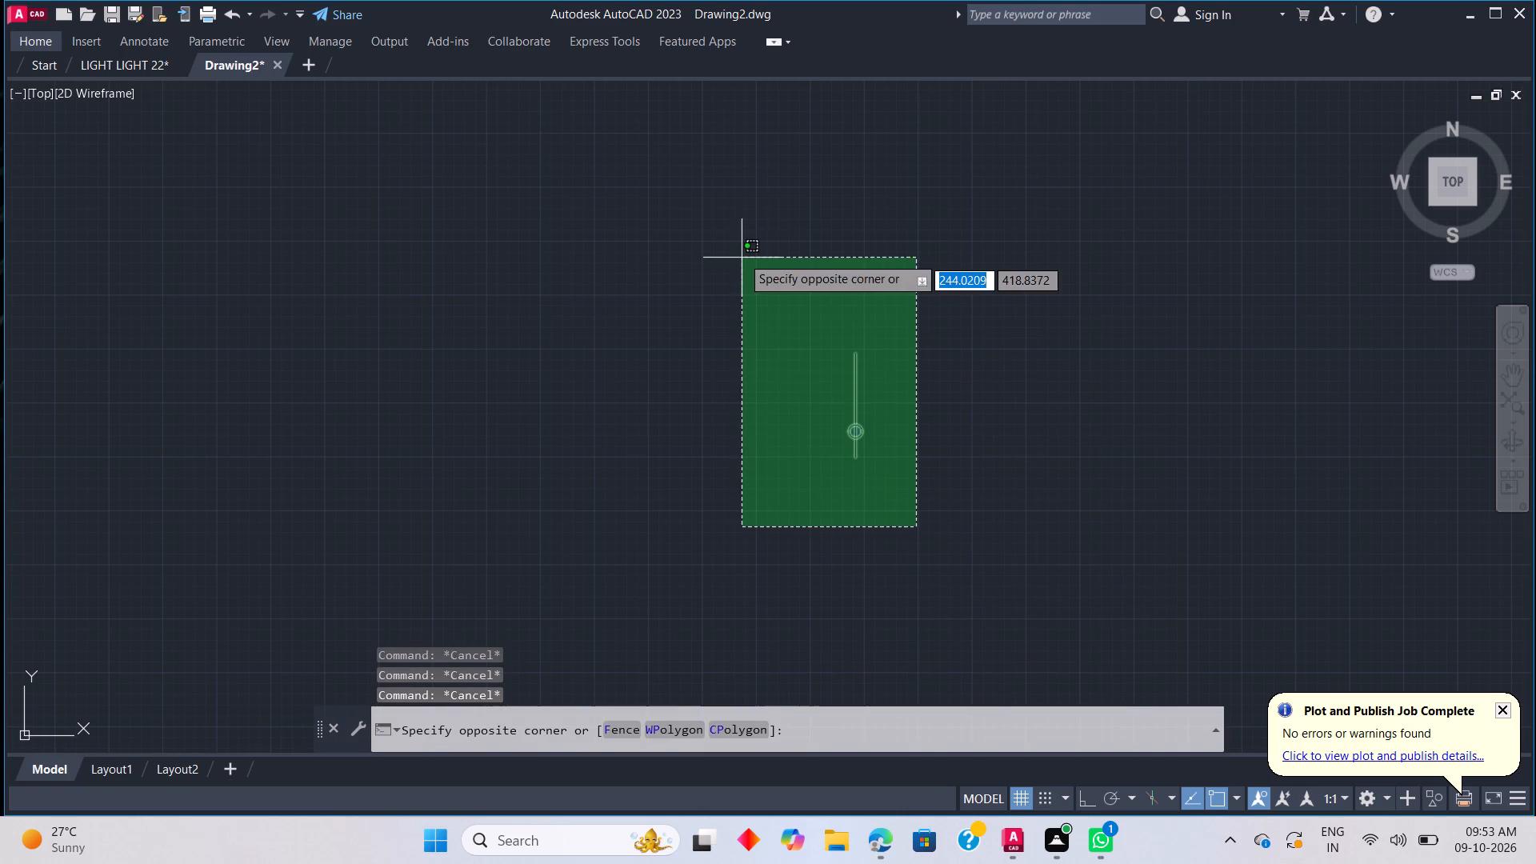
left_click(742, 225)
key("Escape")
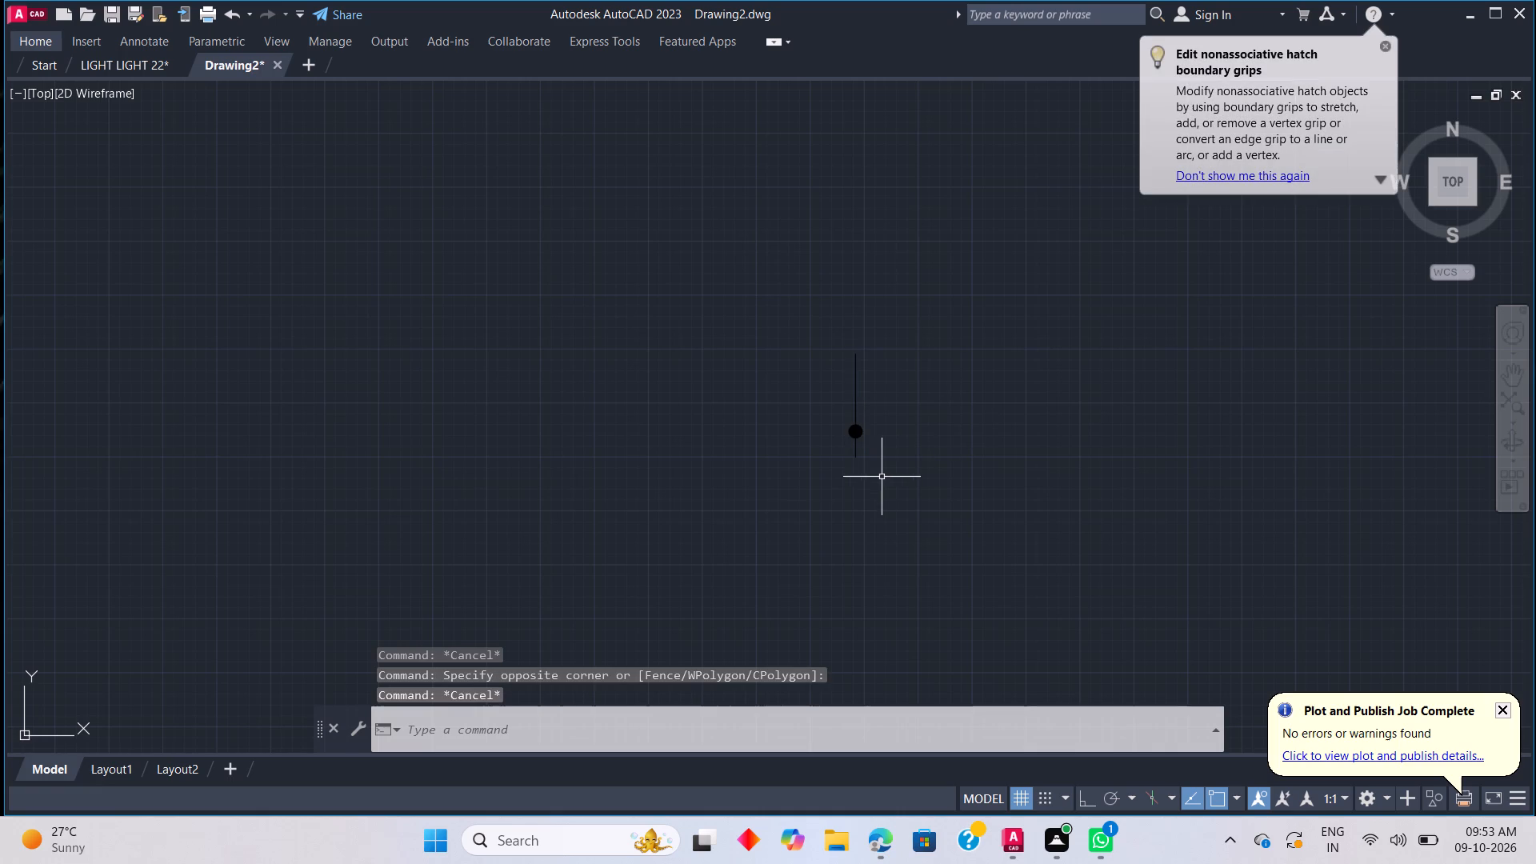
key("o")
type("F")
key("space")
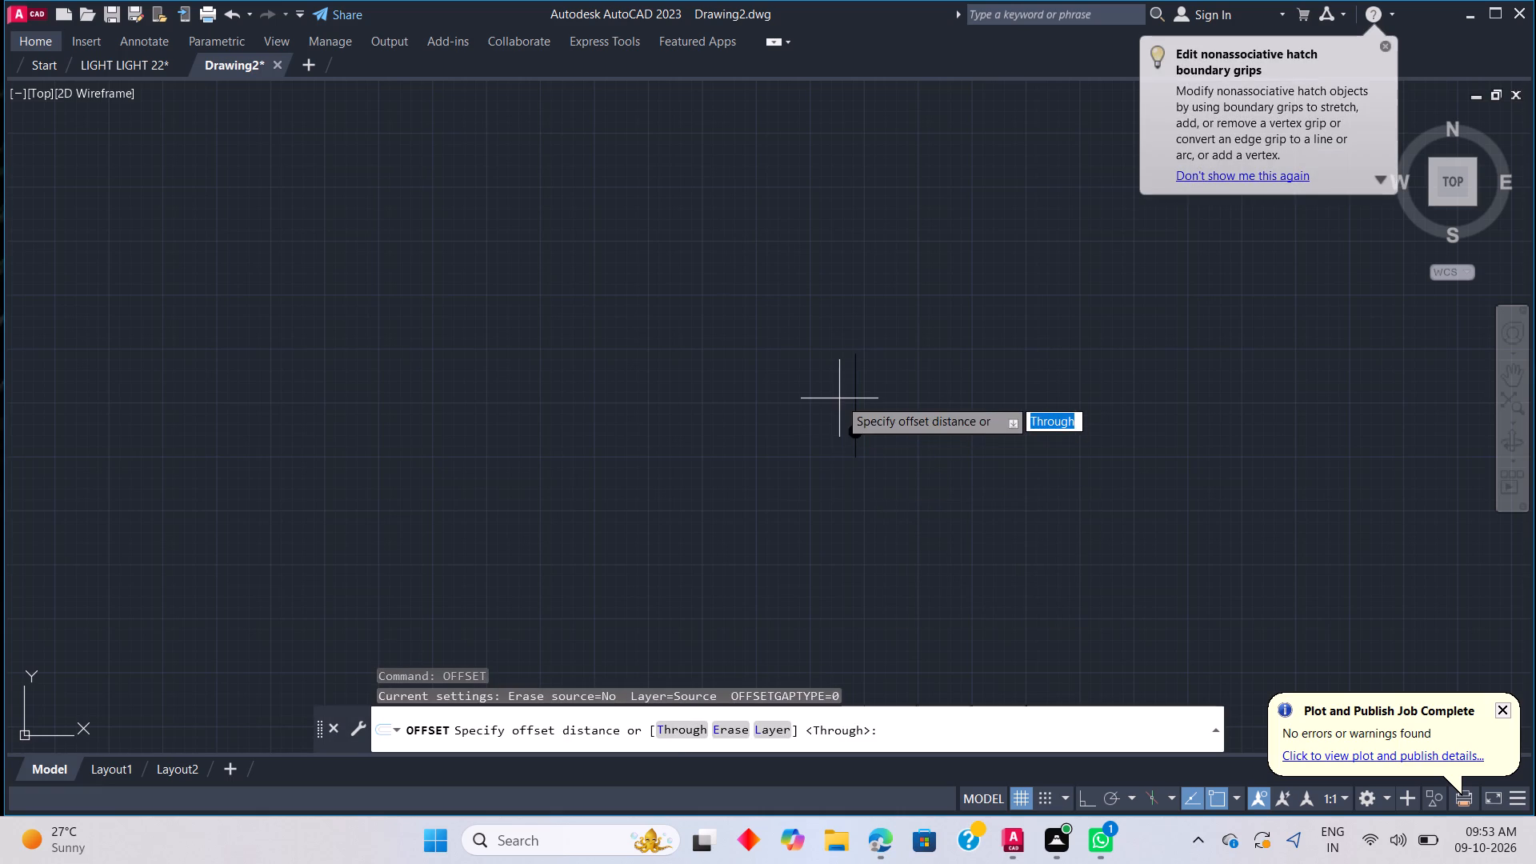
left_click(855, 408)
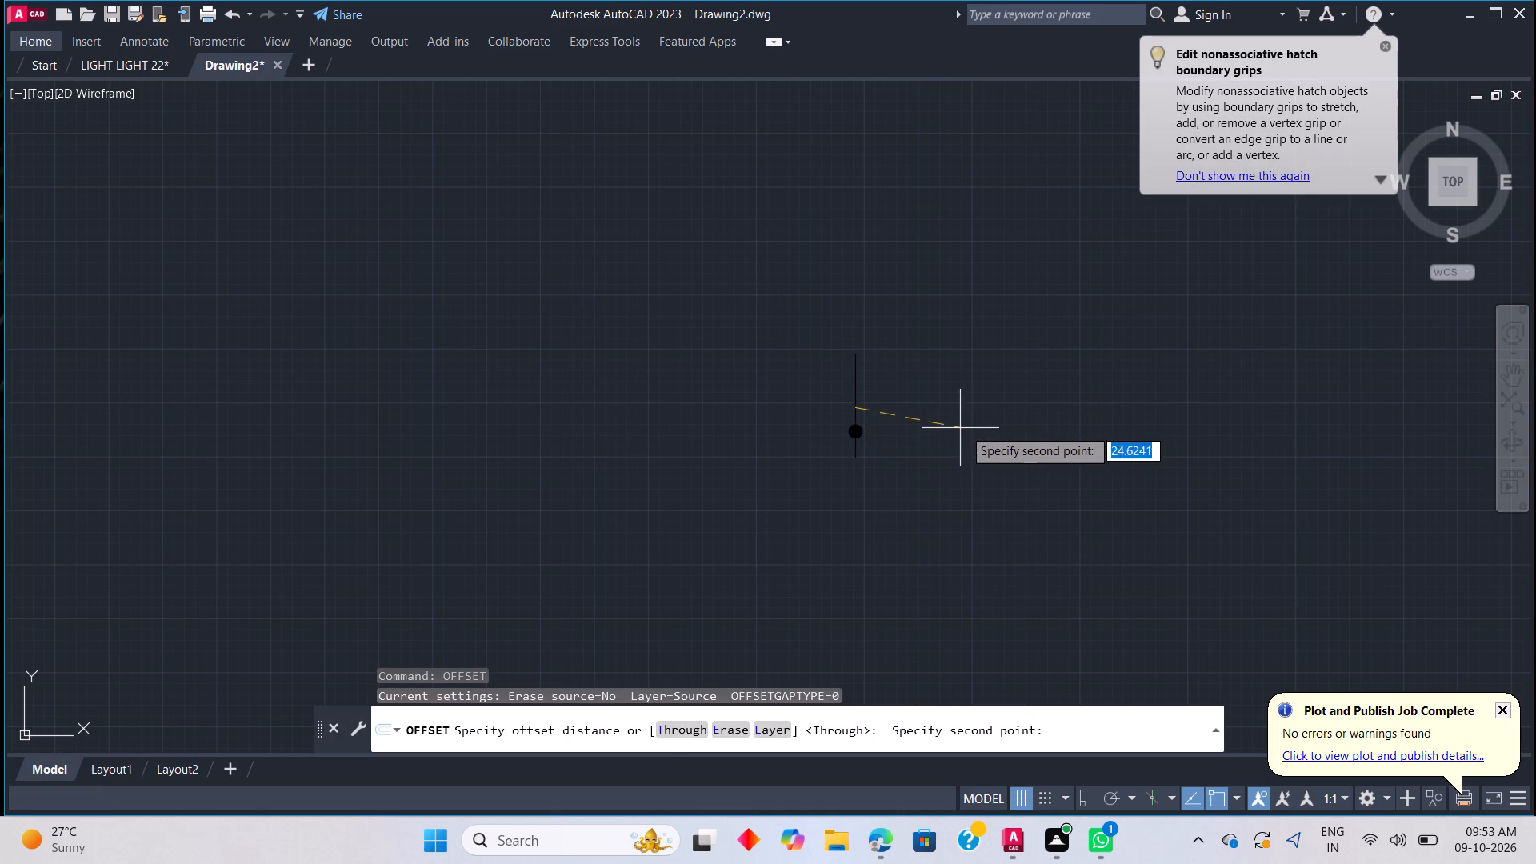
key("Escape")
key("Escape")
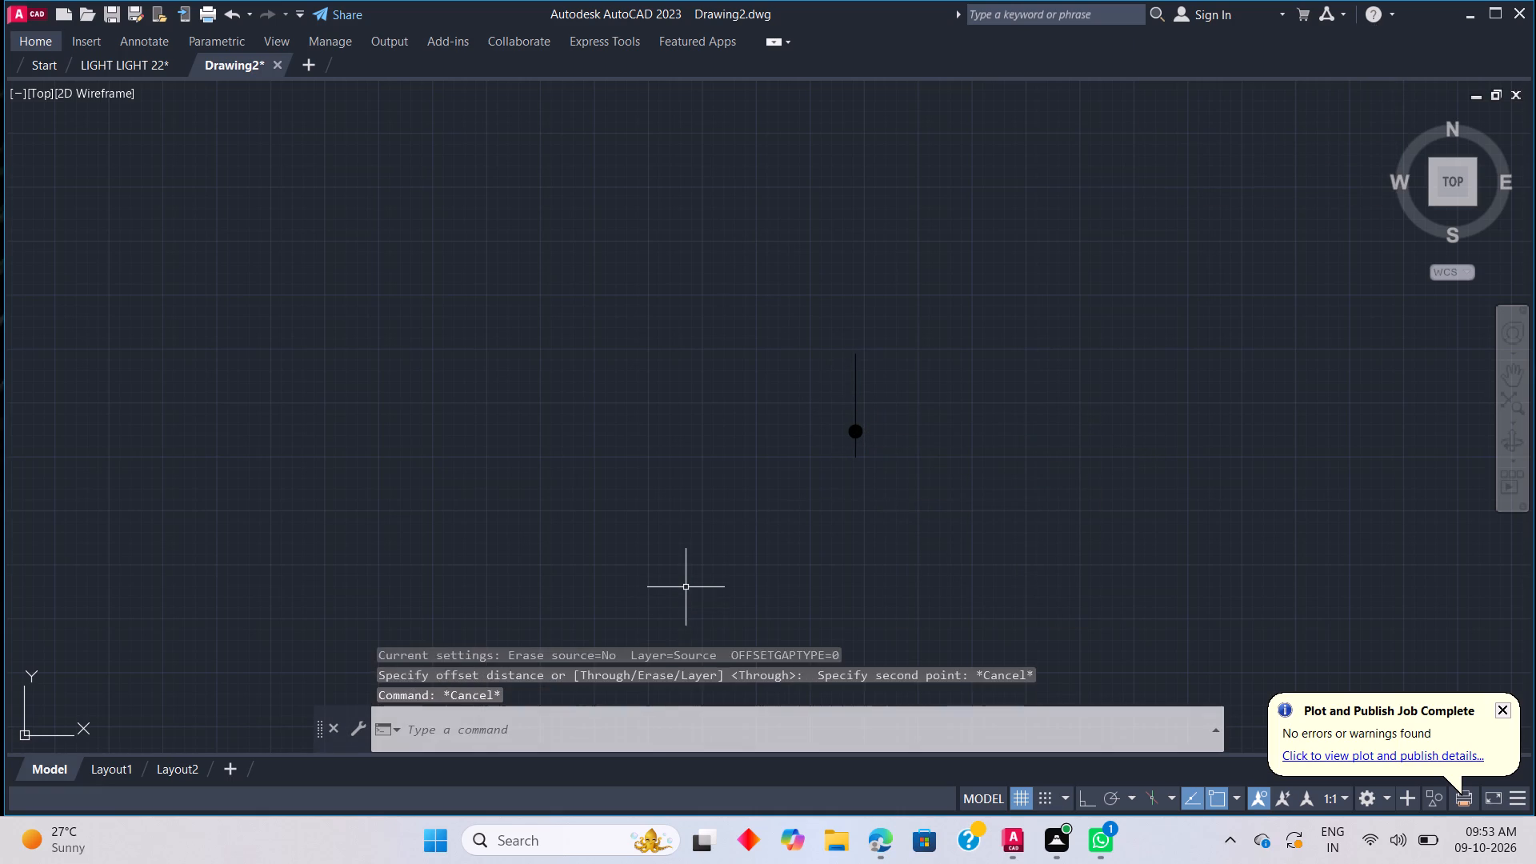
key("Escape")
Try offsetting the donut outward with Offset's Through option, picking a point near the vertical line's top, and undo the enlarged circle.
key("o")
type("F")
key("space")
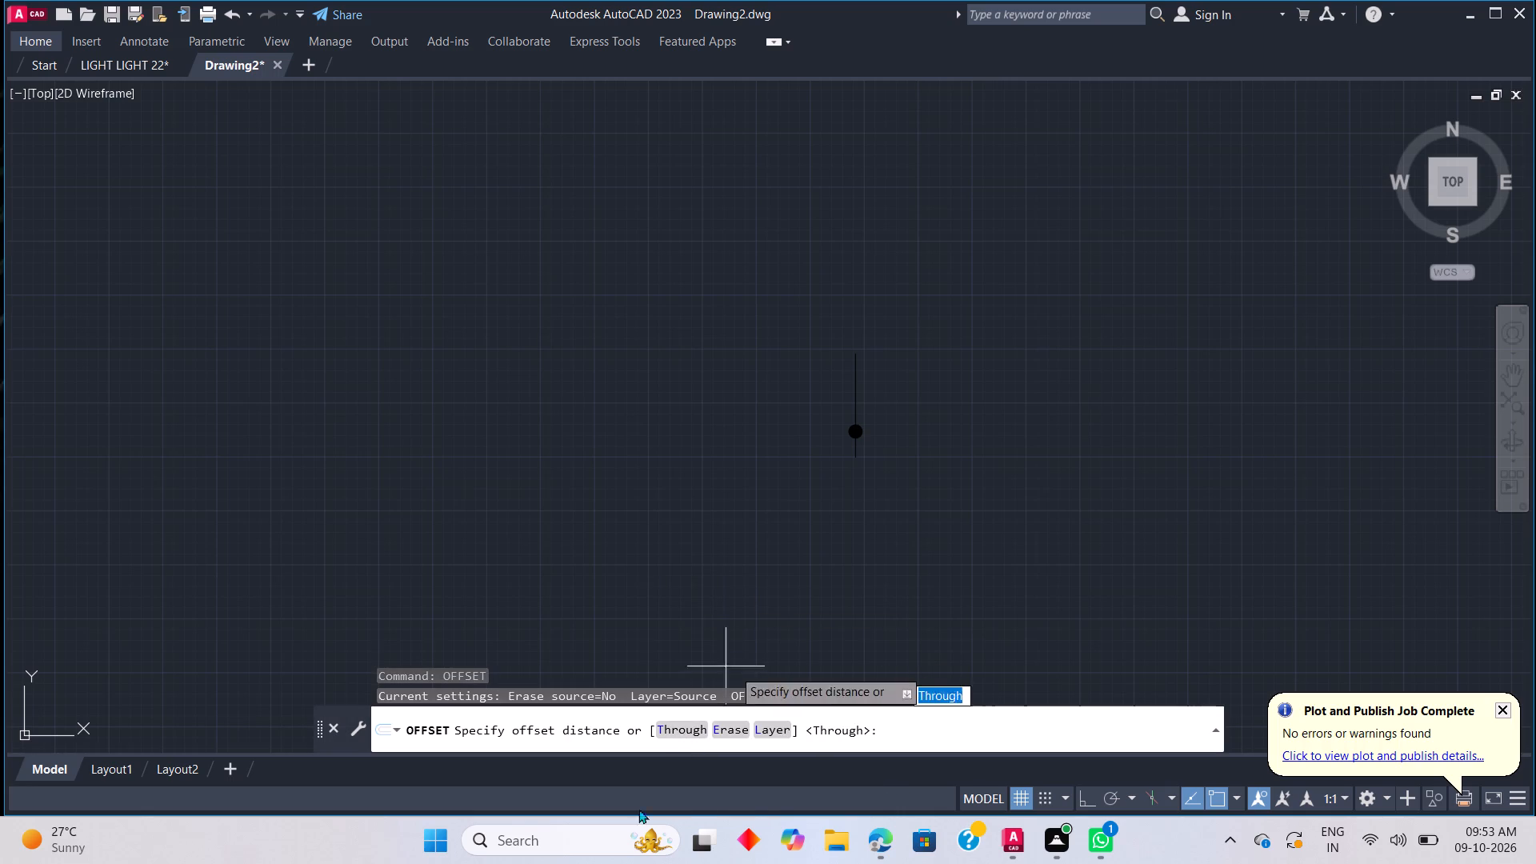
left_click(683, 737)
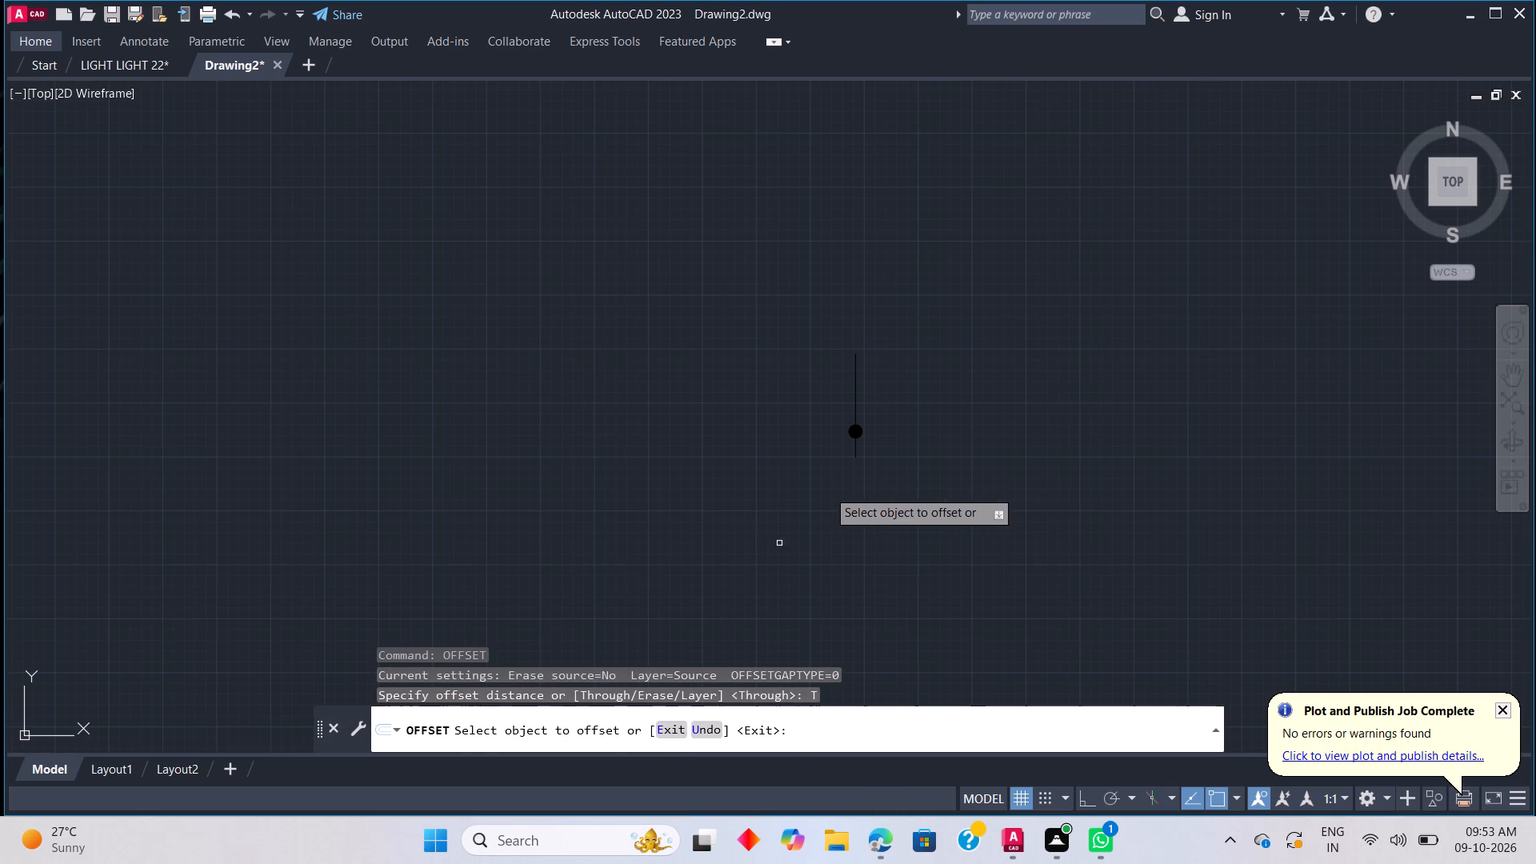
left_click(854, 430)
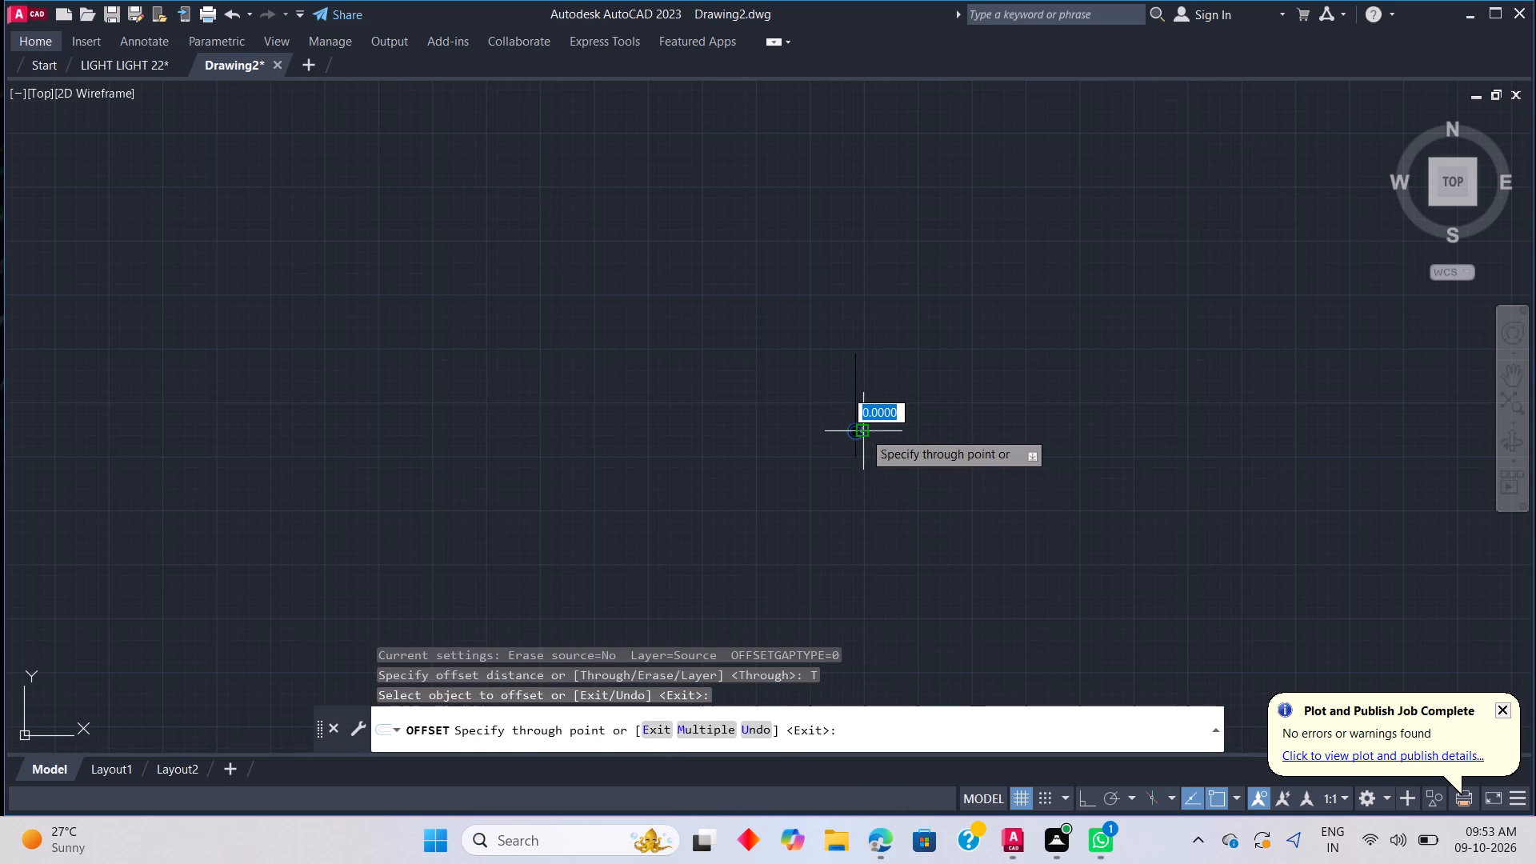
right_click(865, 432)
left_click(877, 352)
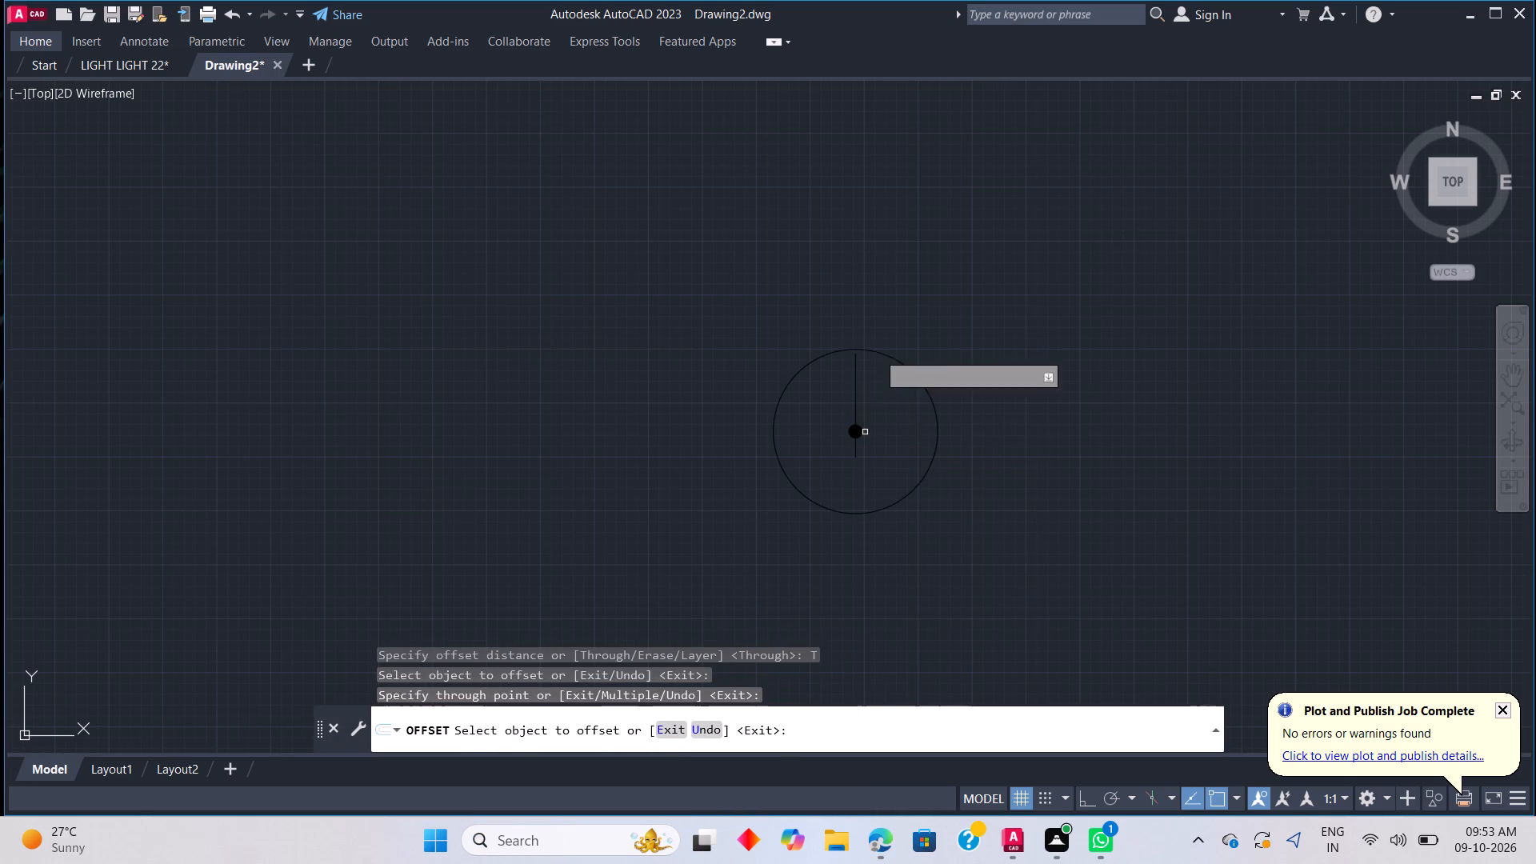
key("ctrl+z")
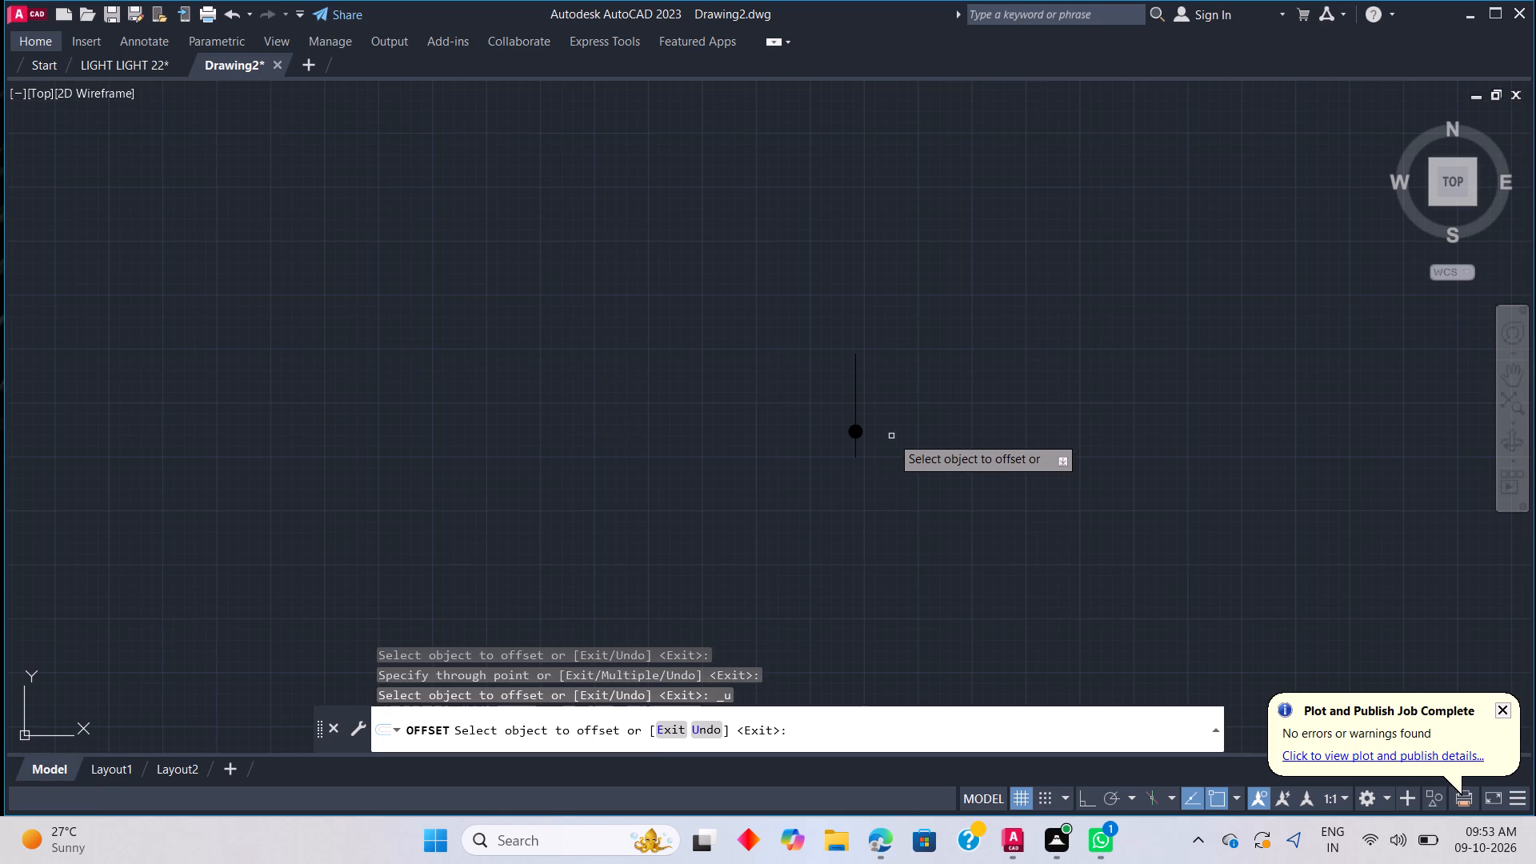
Offset the original vertical line 10 units to its right.
left_click(854, 397)
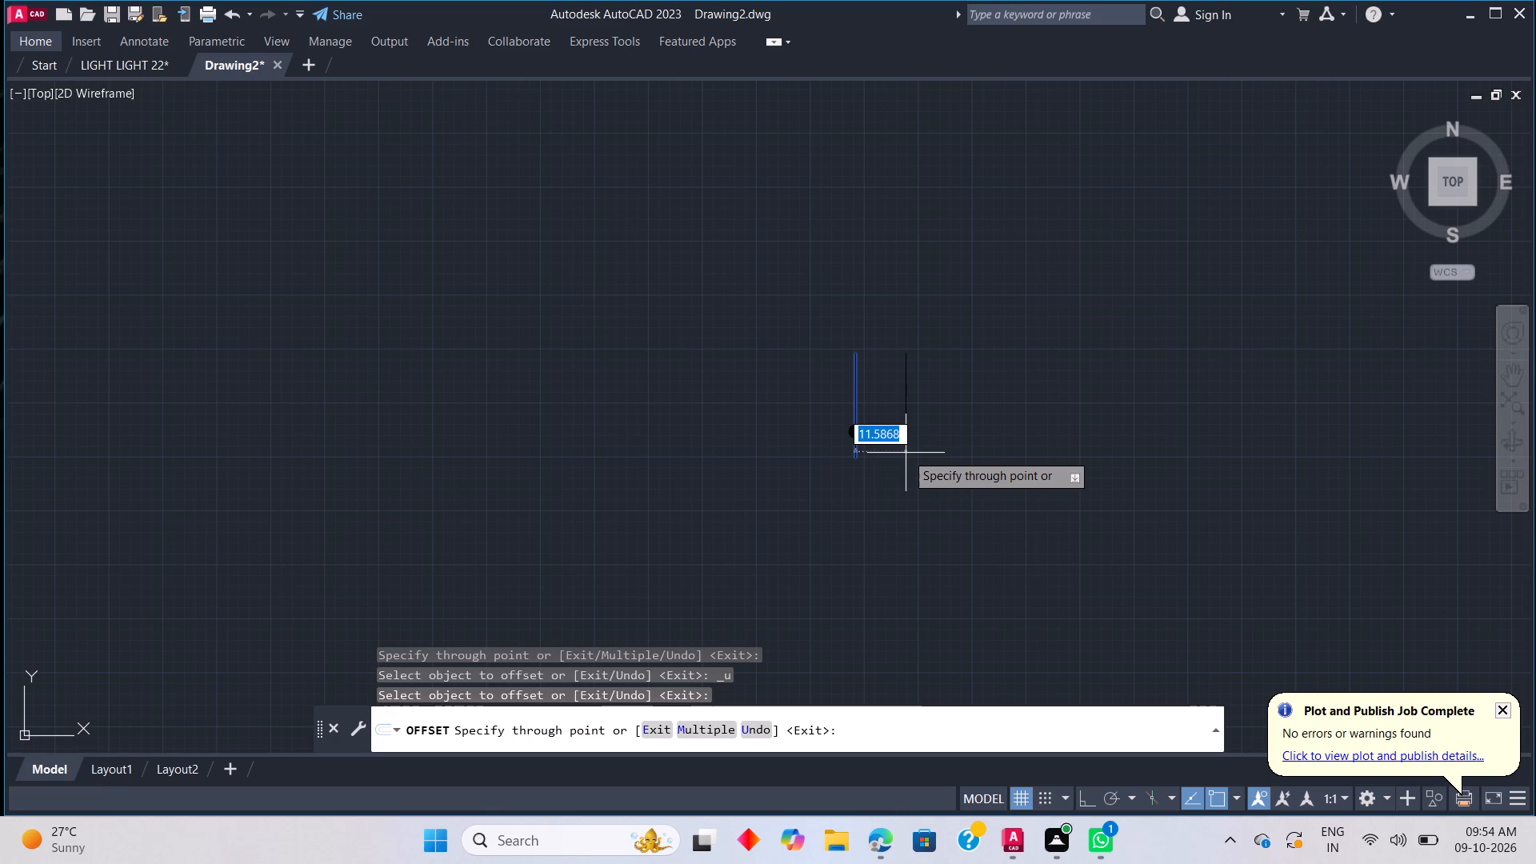
type("10")
key("Return")
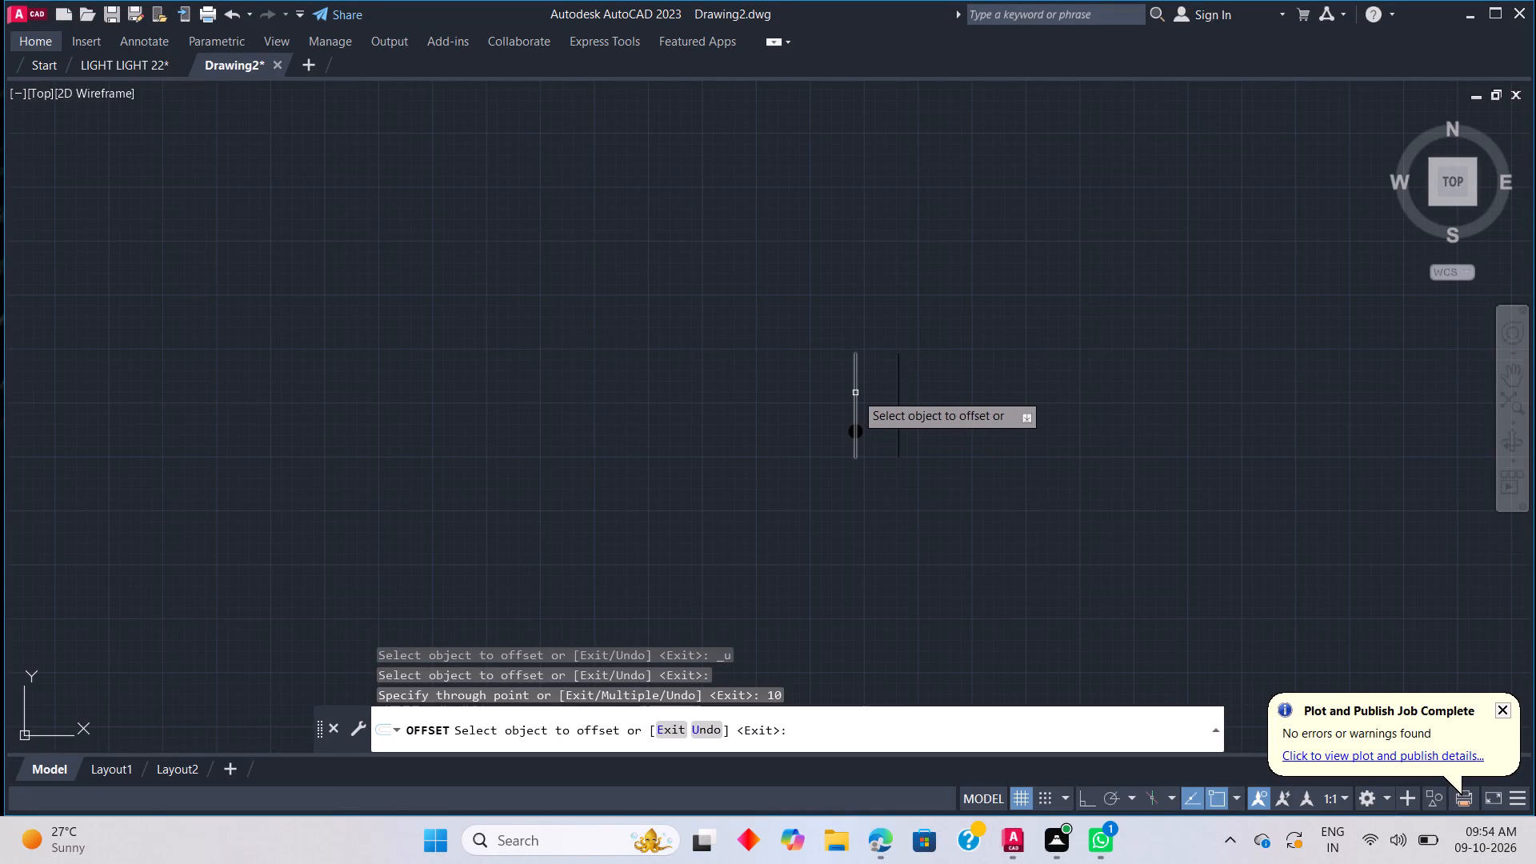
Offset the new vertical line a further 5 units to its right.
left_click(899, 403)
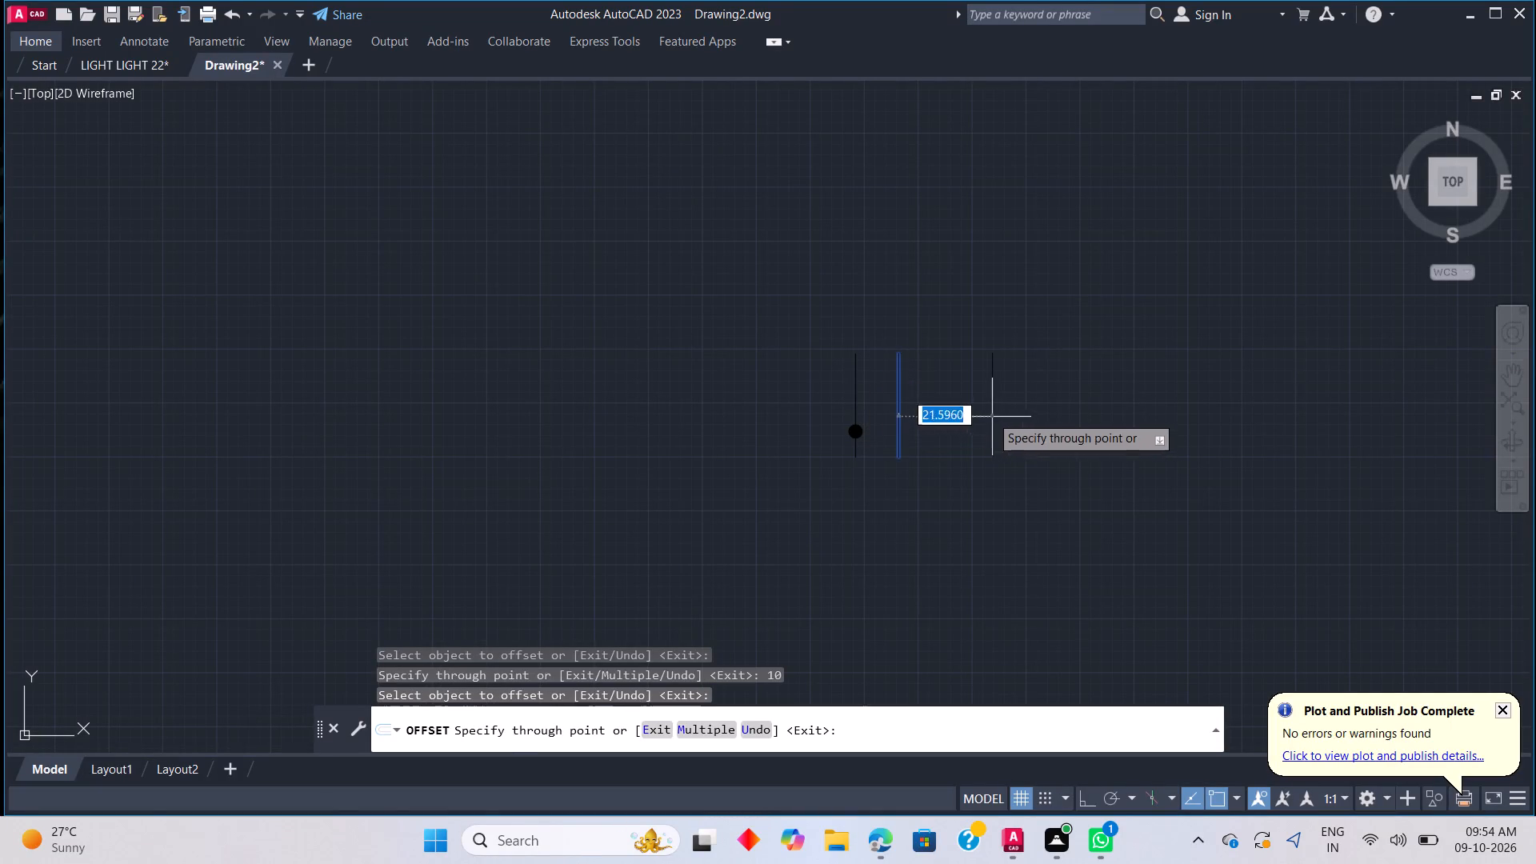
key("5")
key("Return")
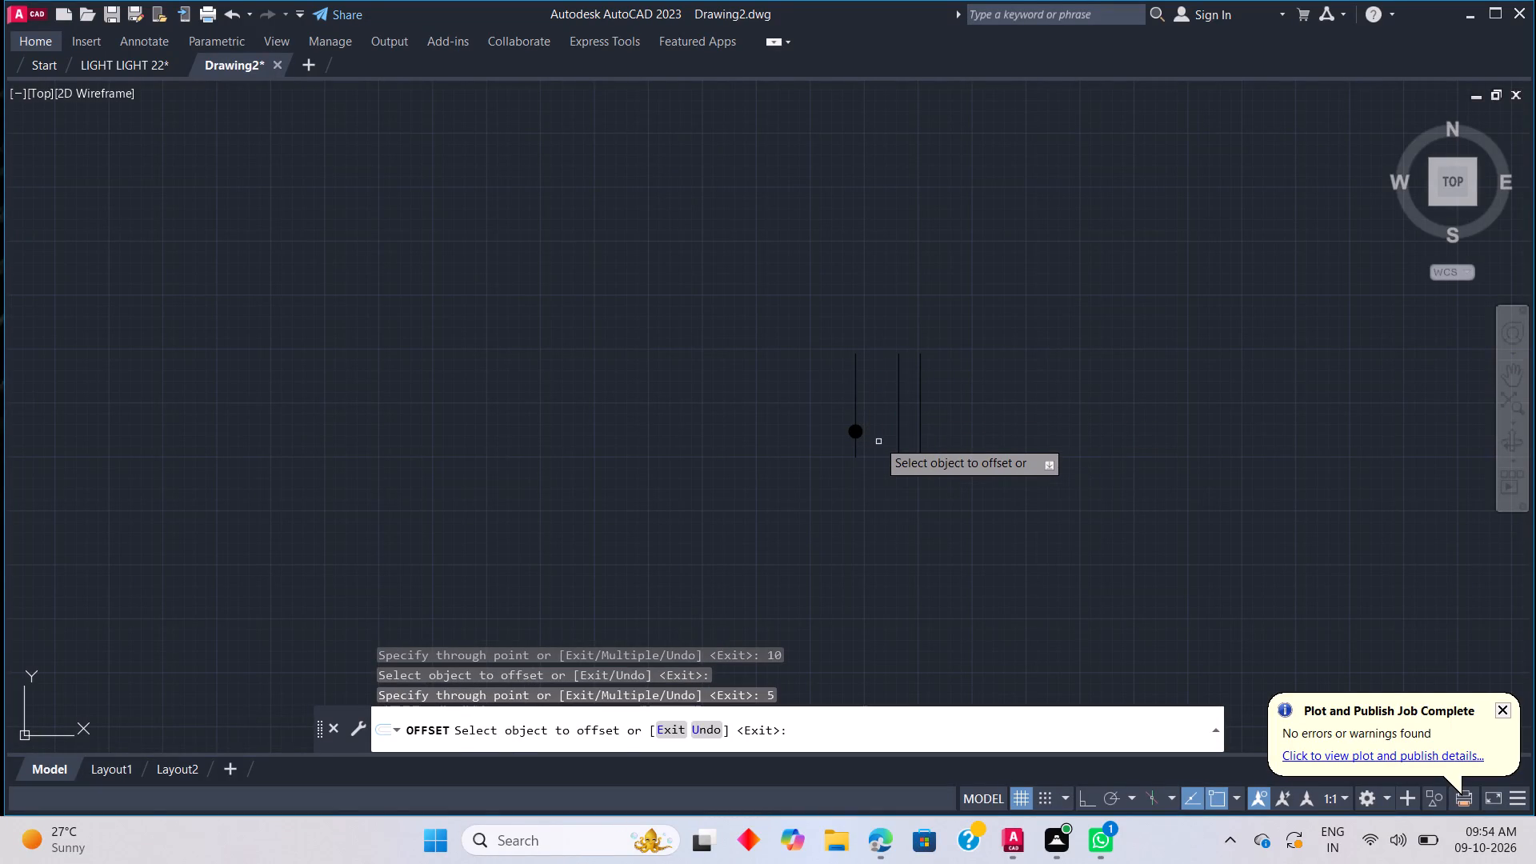
Offset the line lying 10 units from the original by 5 units back toward the donut line.
left_click(898, 420)
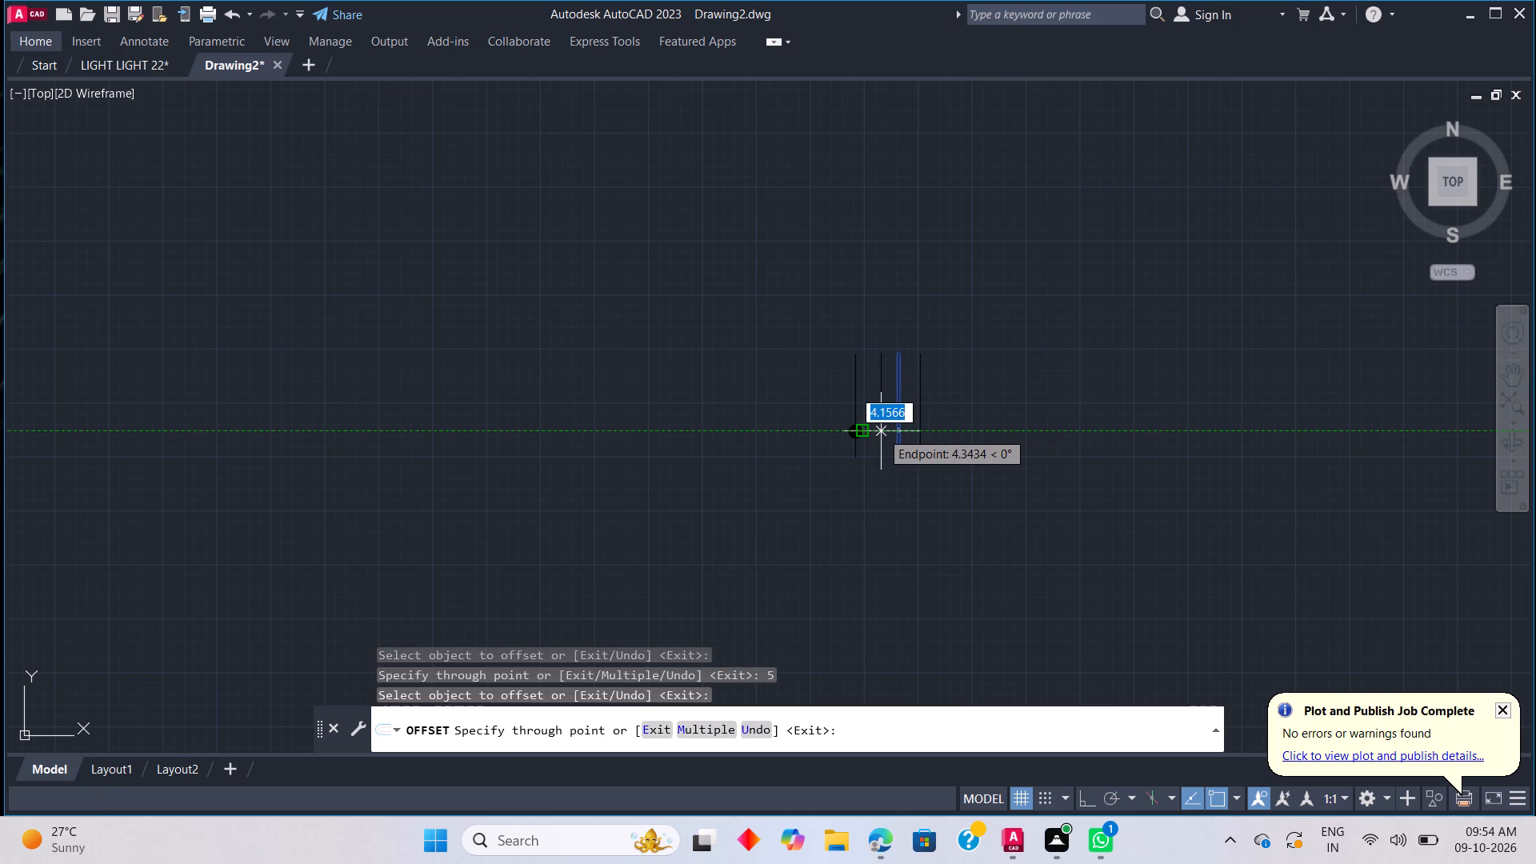
key("5")
key("Return")
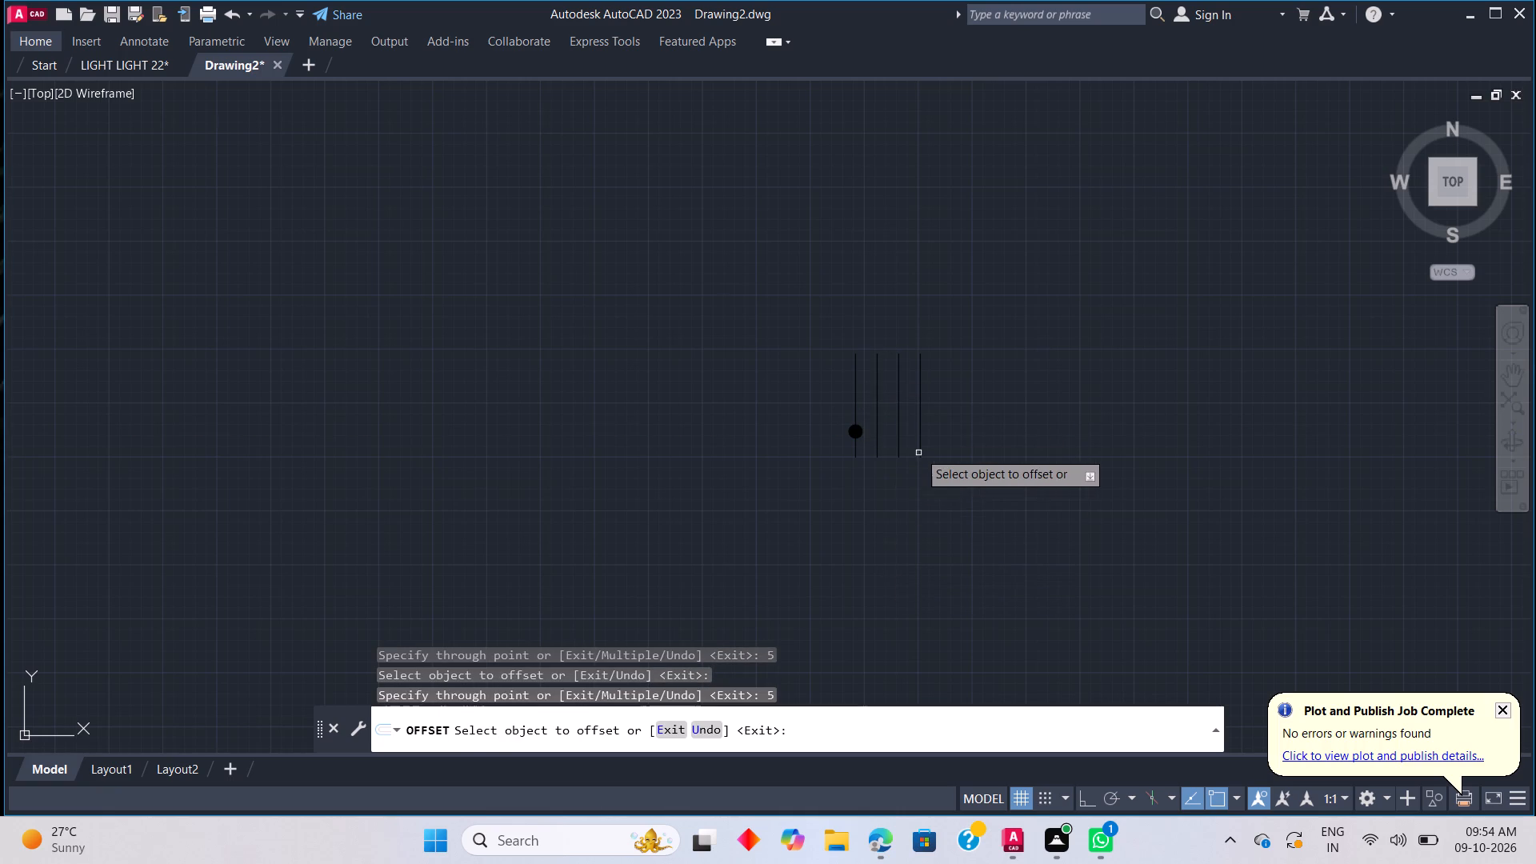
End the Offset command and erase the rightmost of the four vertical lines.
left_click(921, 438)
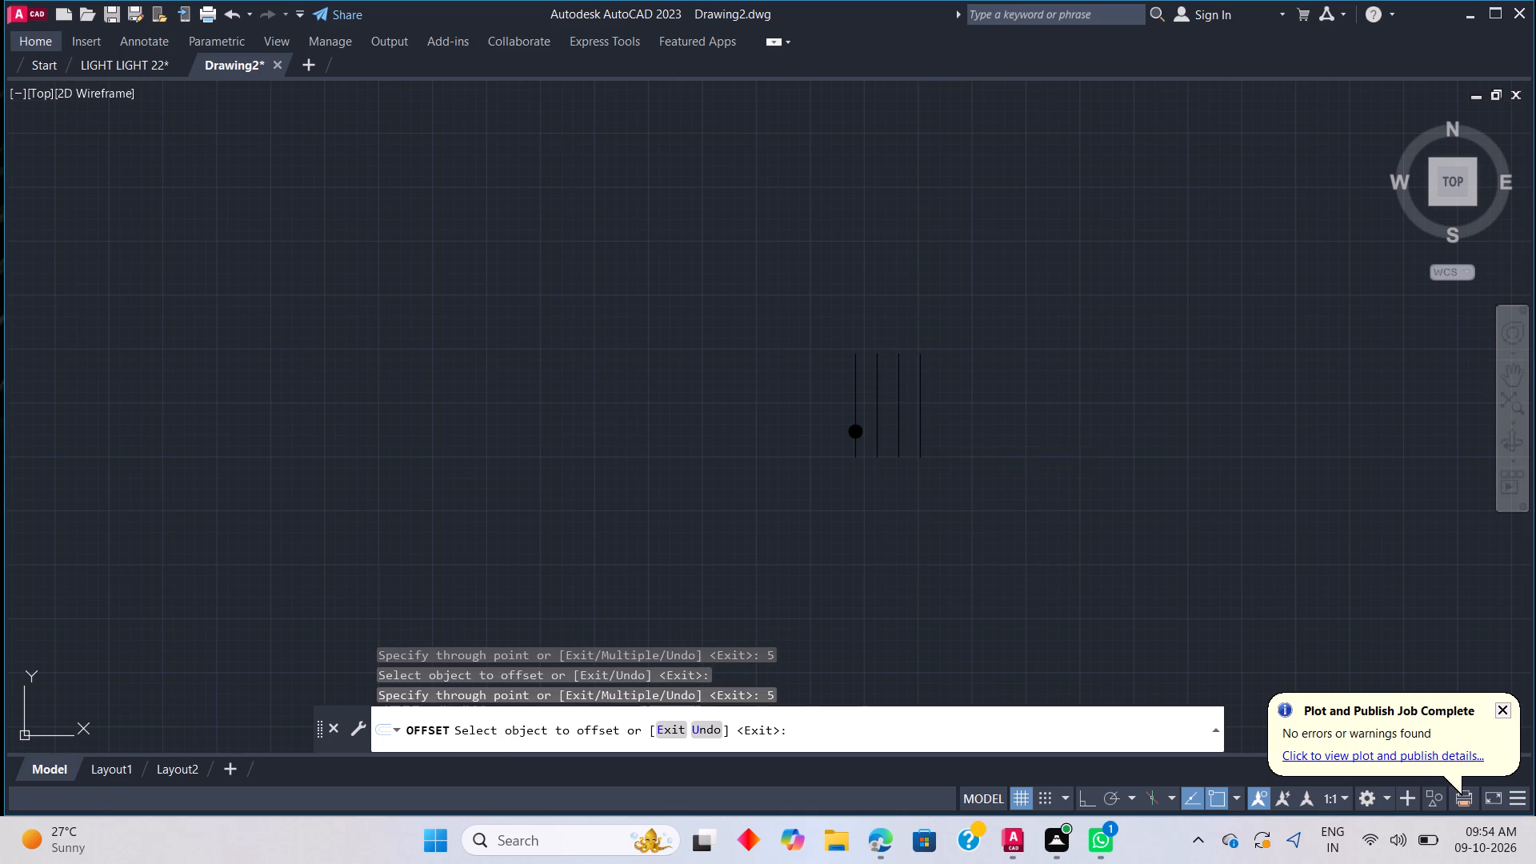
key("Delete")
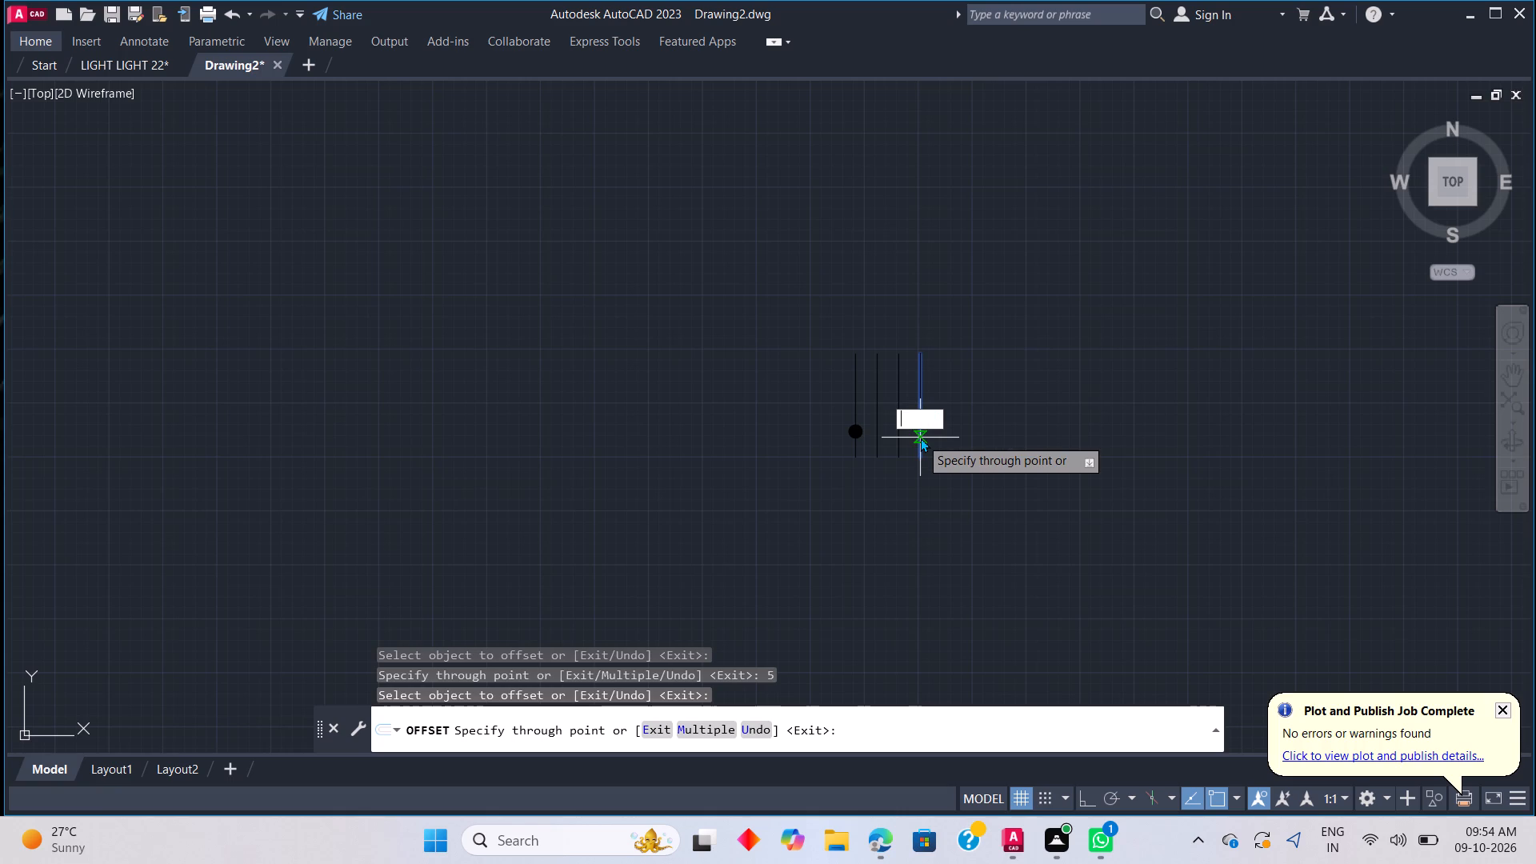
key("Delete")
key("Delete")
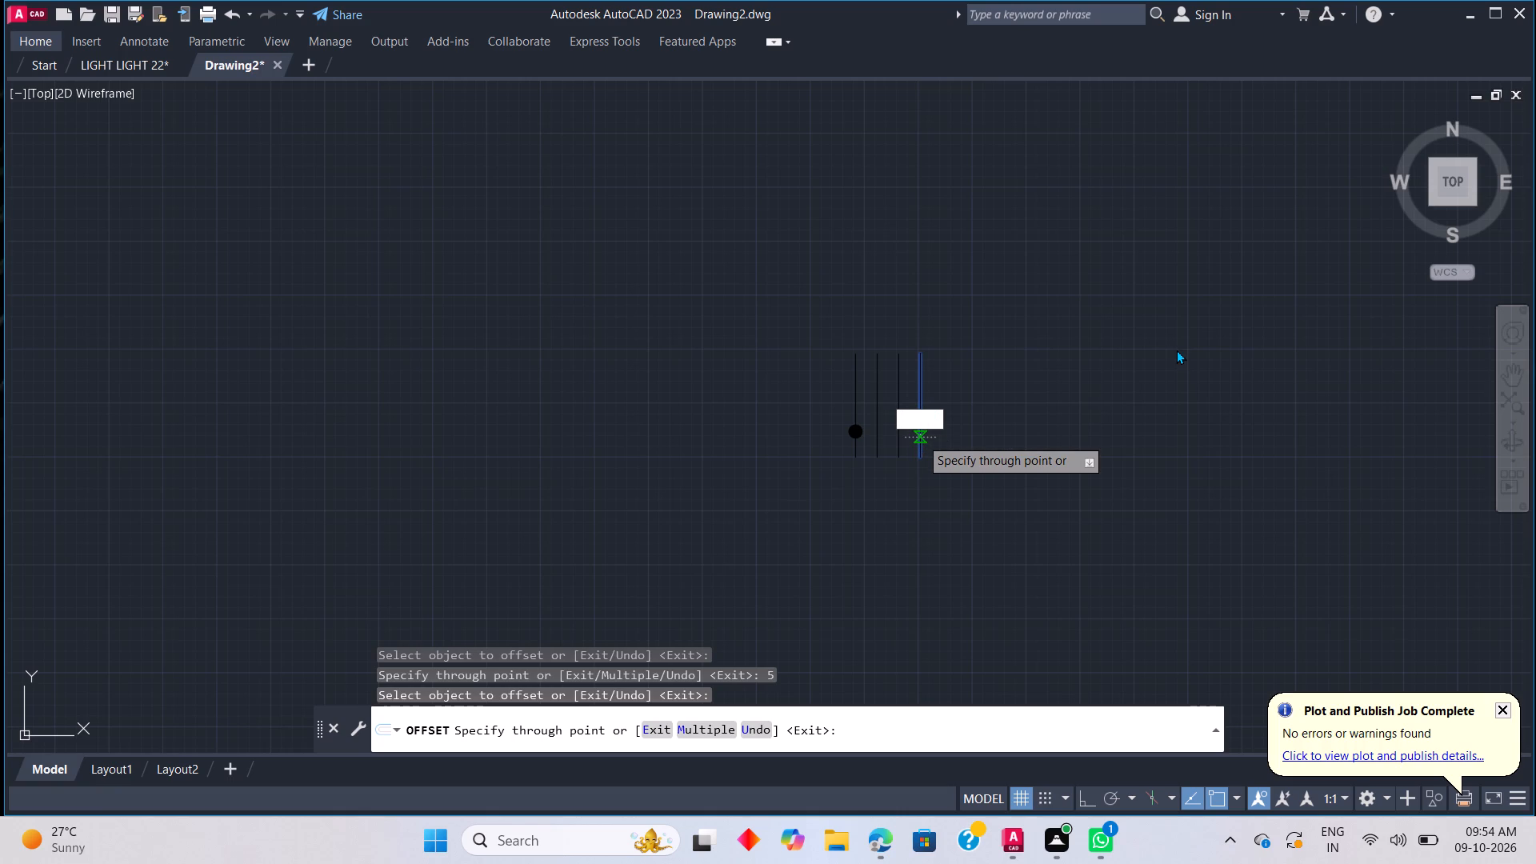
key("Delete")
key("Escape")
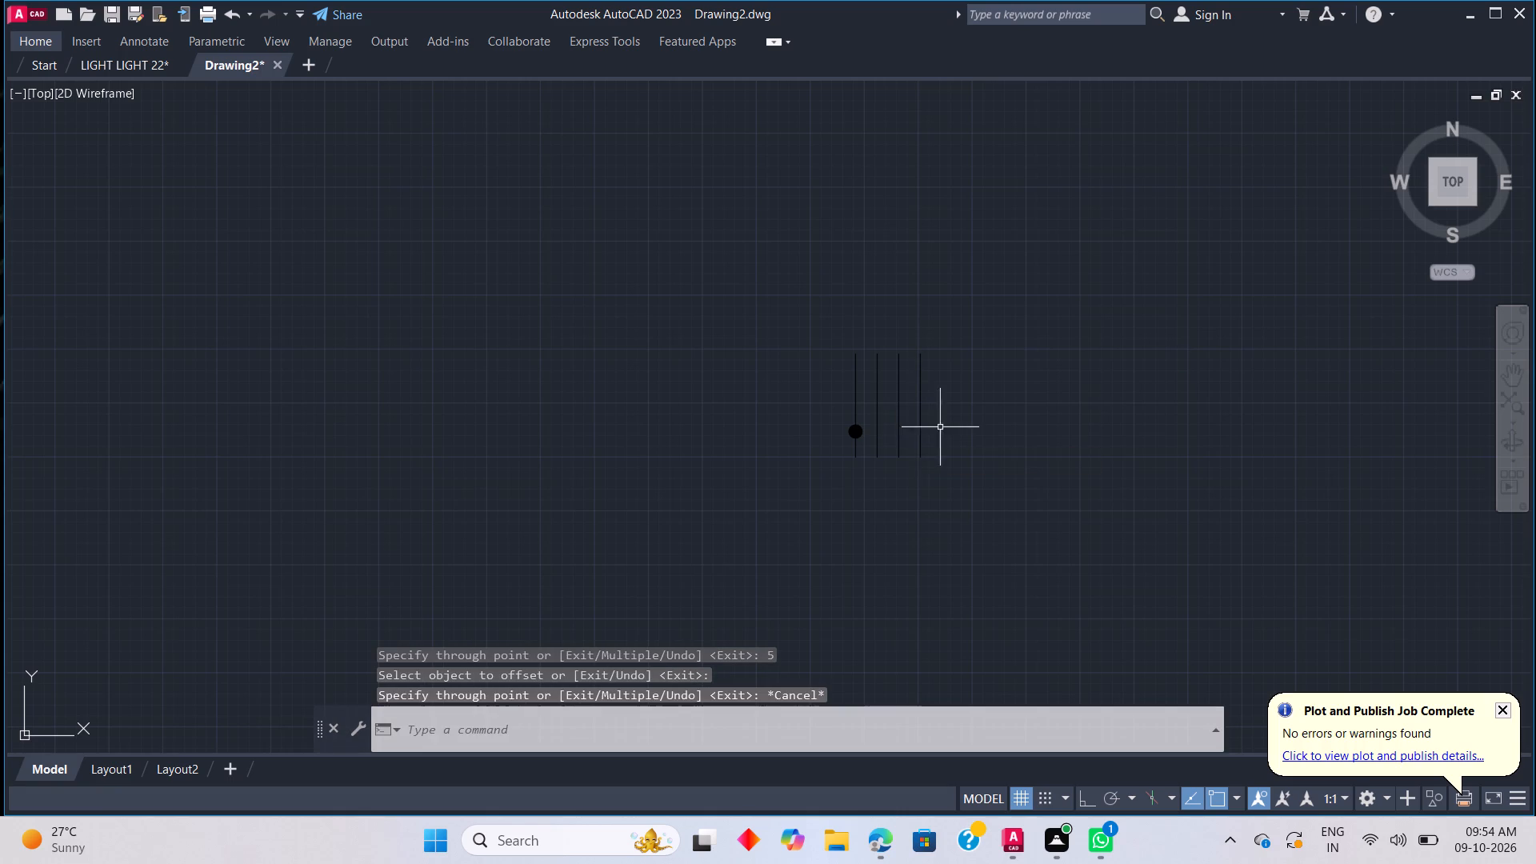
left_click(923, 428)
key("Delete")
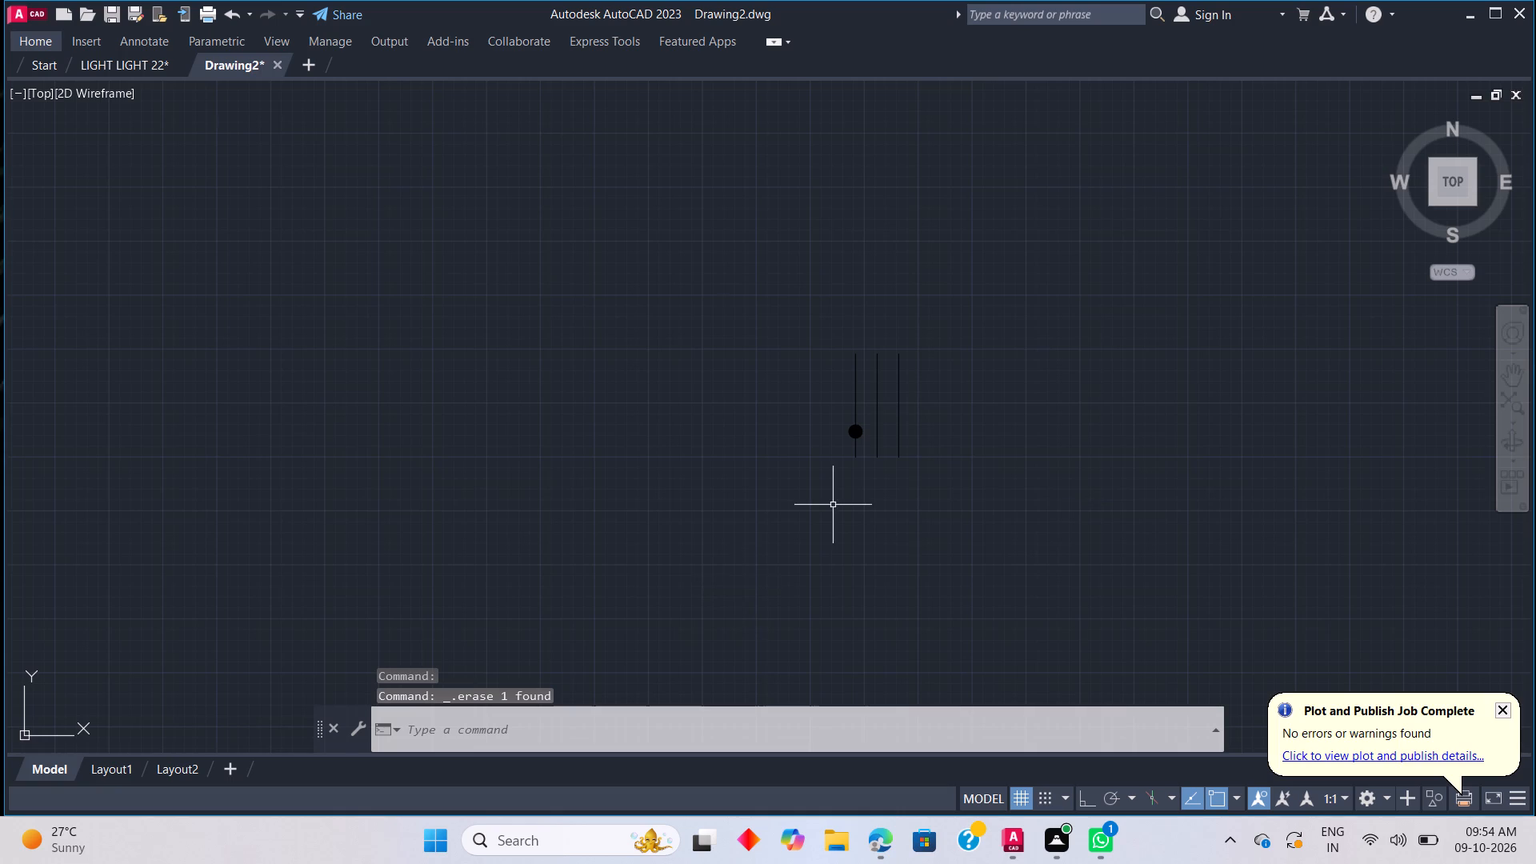
Copy the donut's circular outline from its top point onto the middle and rightmost vertical lines, each copy stepped higher than the previous one.
scroll(857, 436, "up", 4)
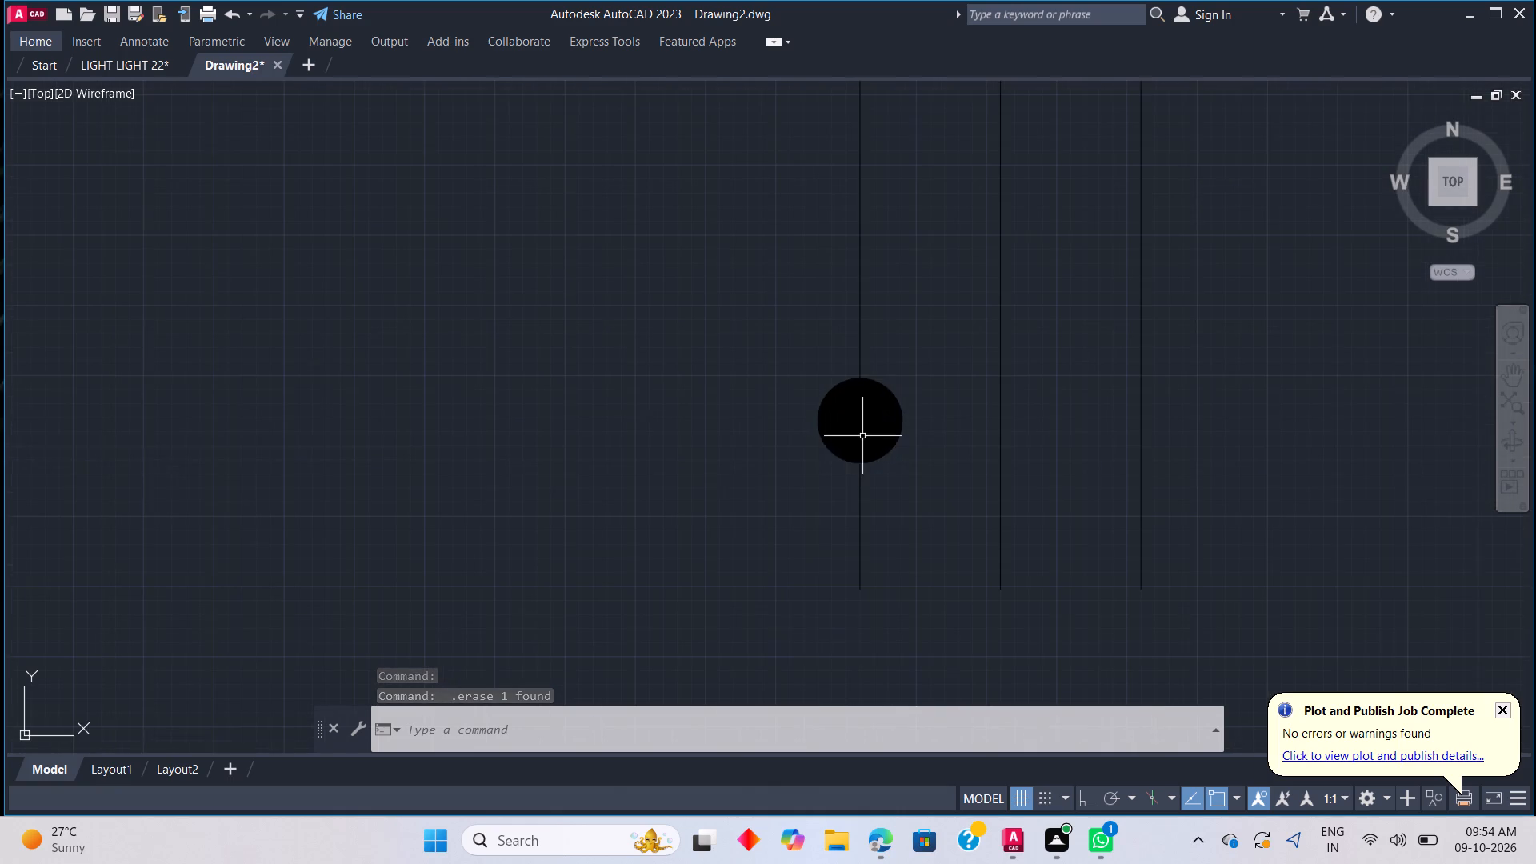
left_click(905, 422)
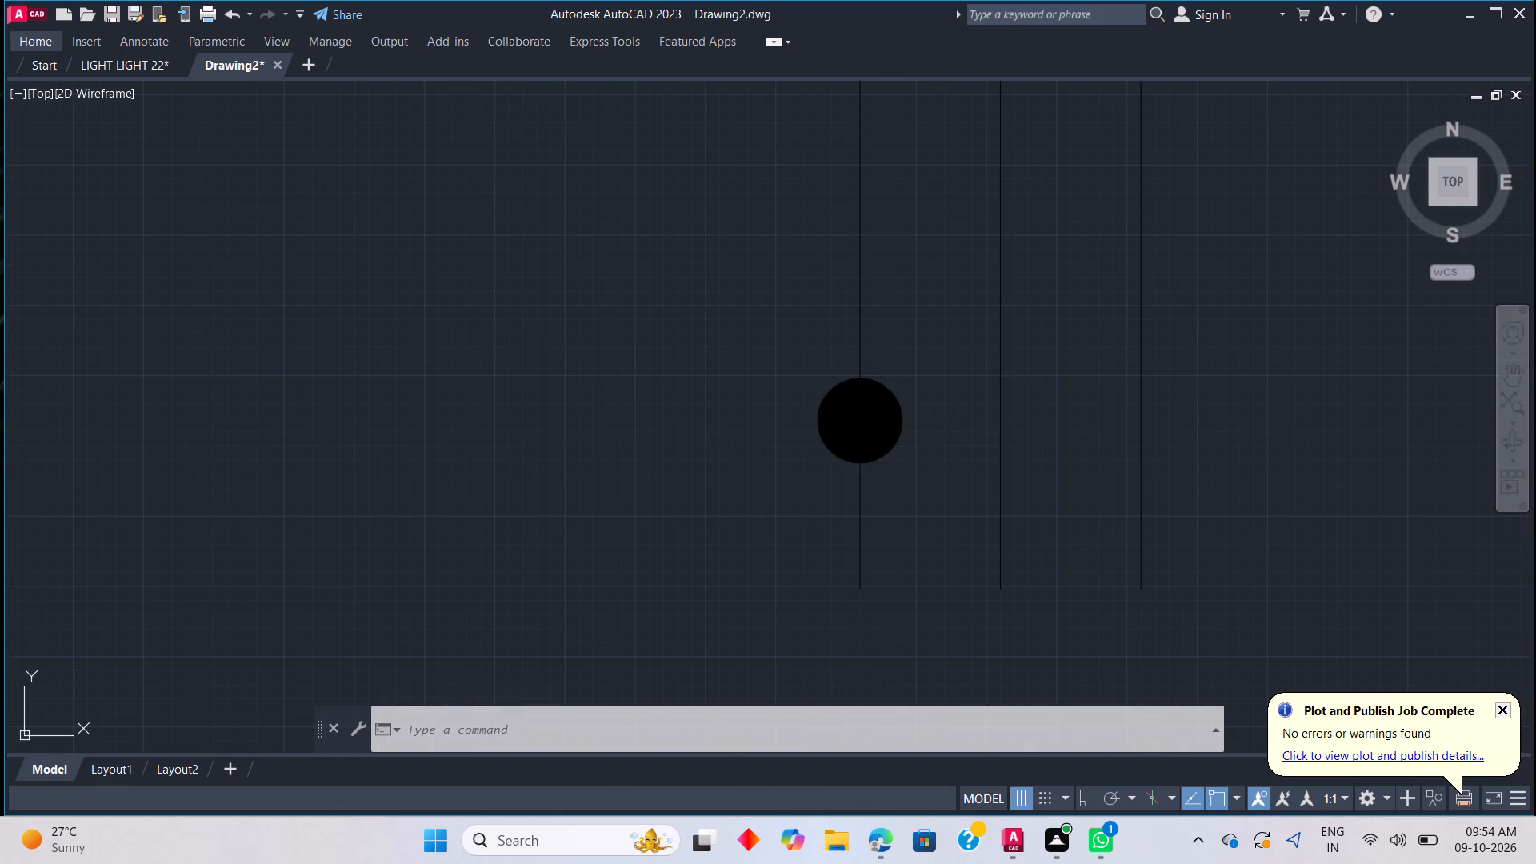
right_click(926, 437)
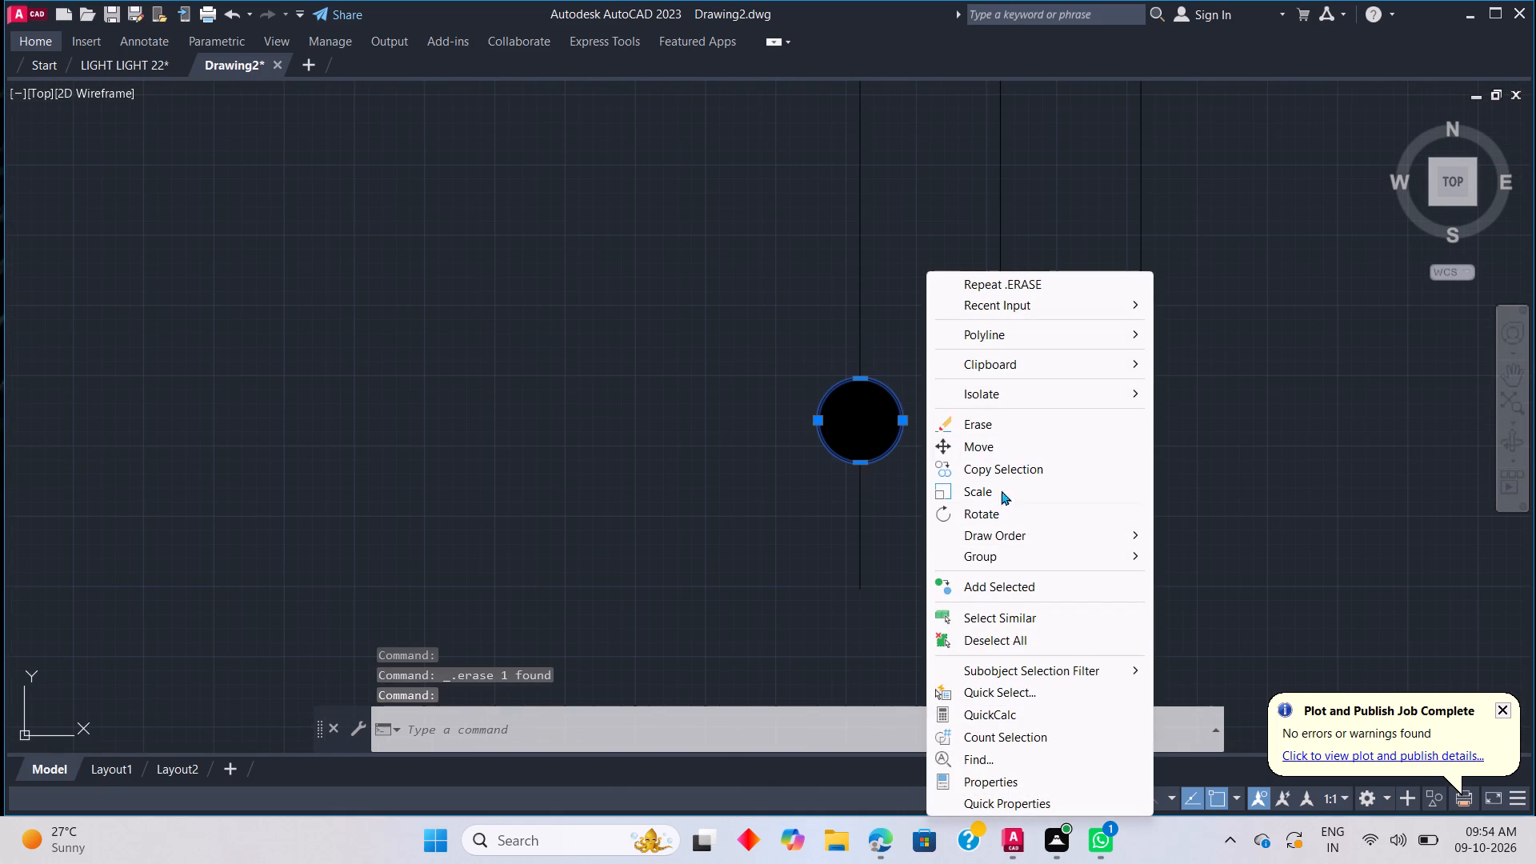
left_click(1006, 472)
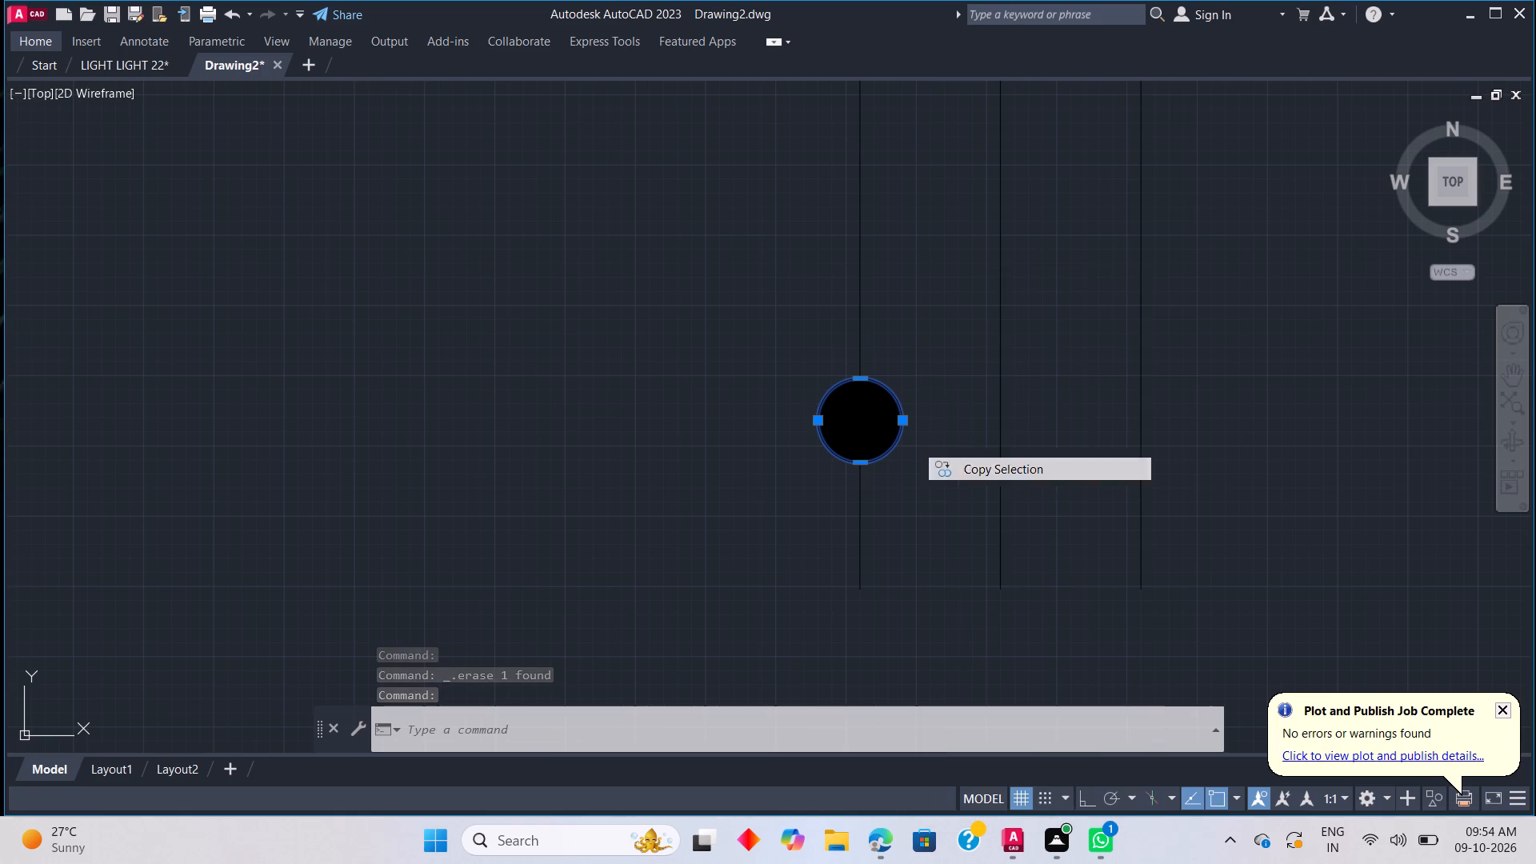
left_click(859, 375)
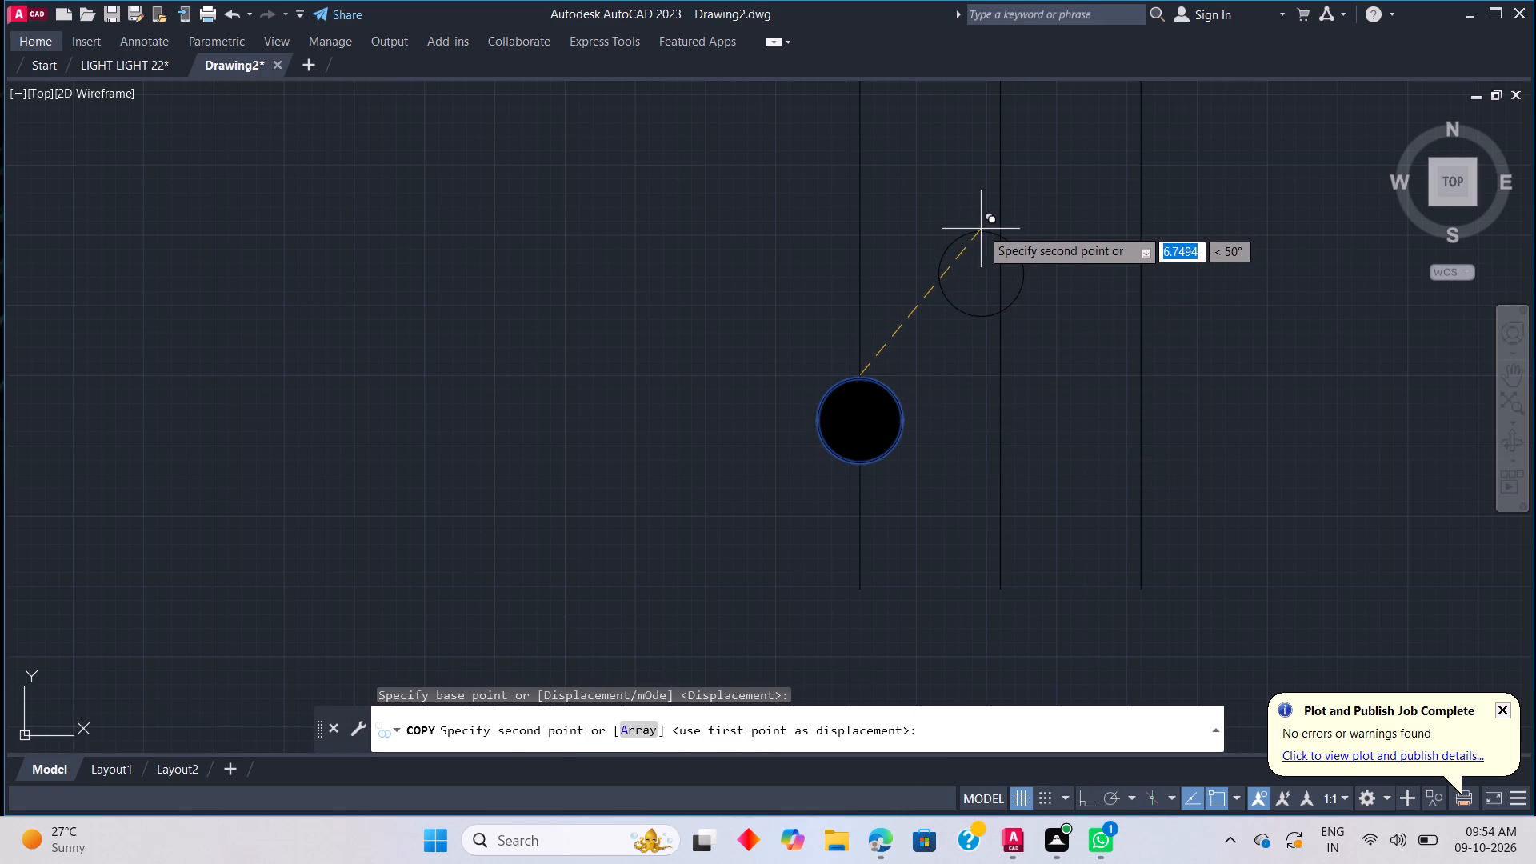
middle_click_drag(999, 196, 1062, 357)
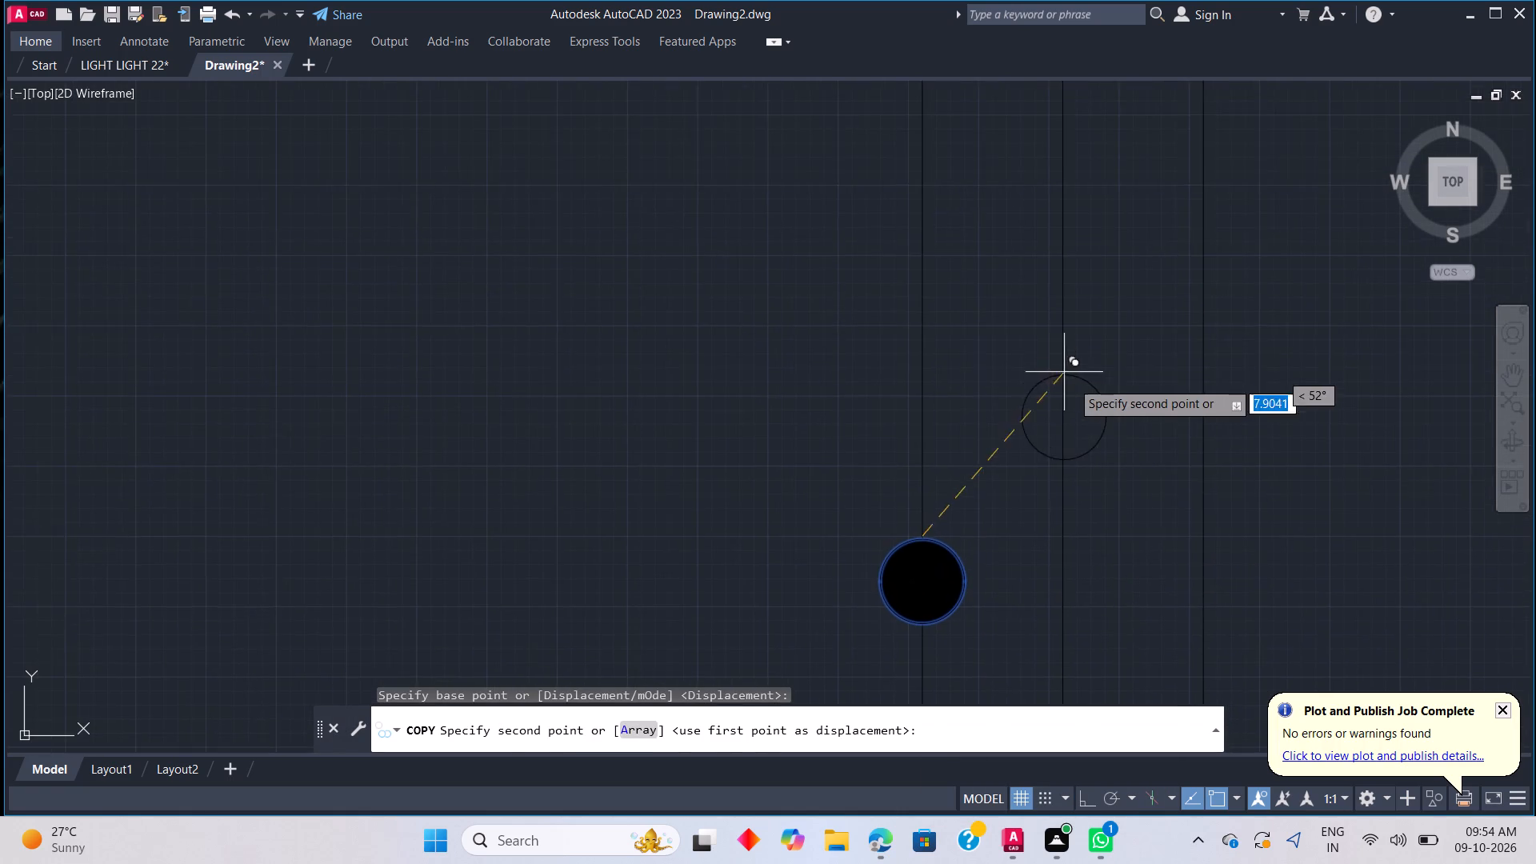
scroll(1081, 391, "down", 2)
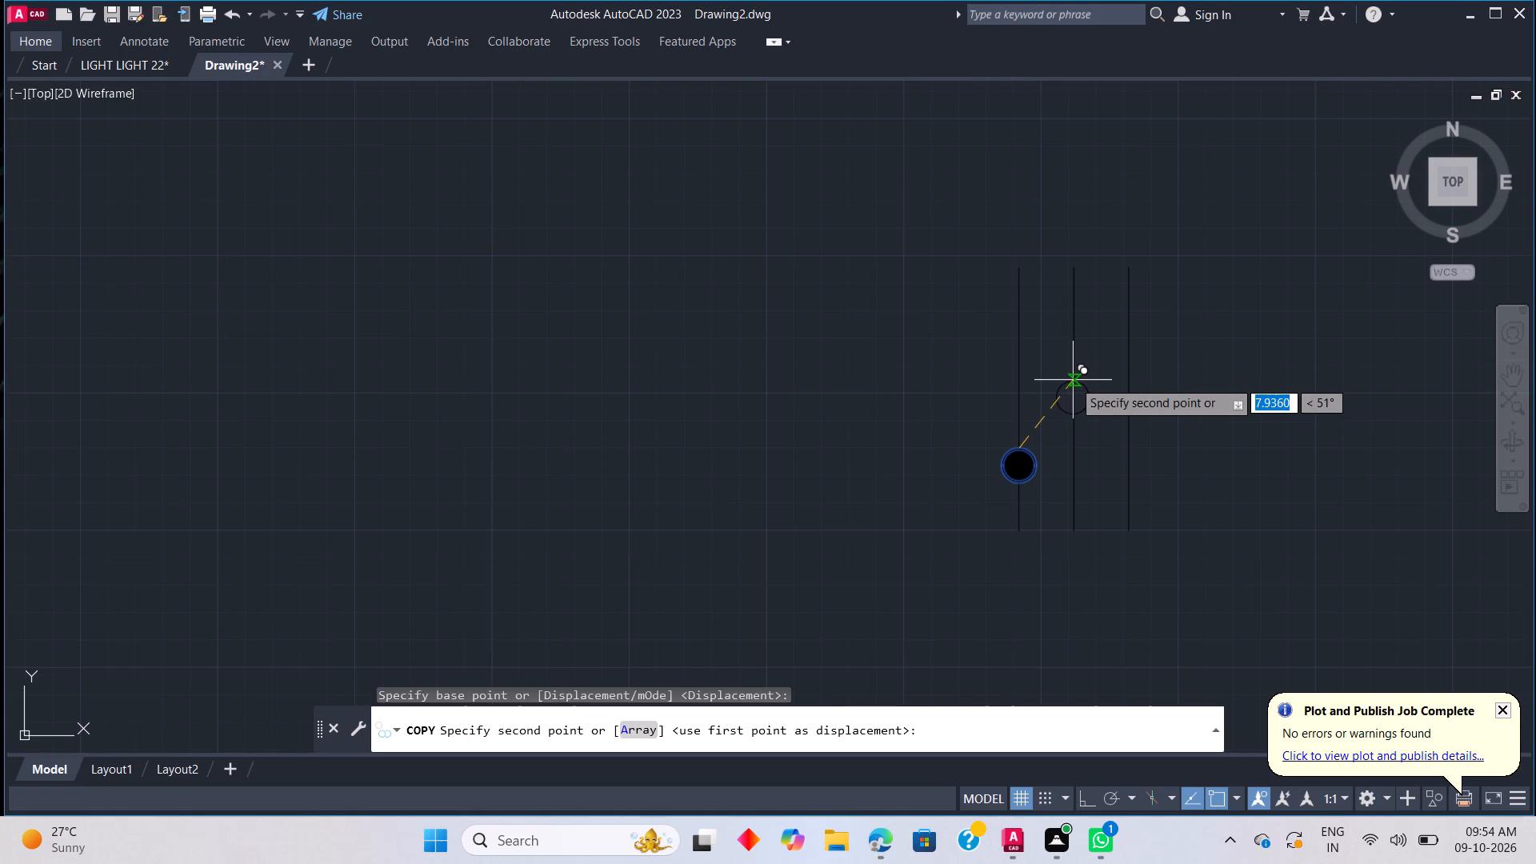
left_click(1074, 386)
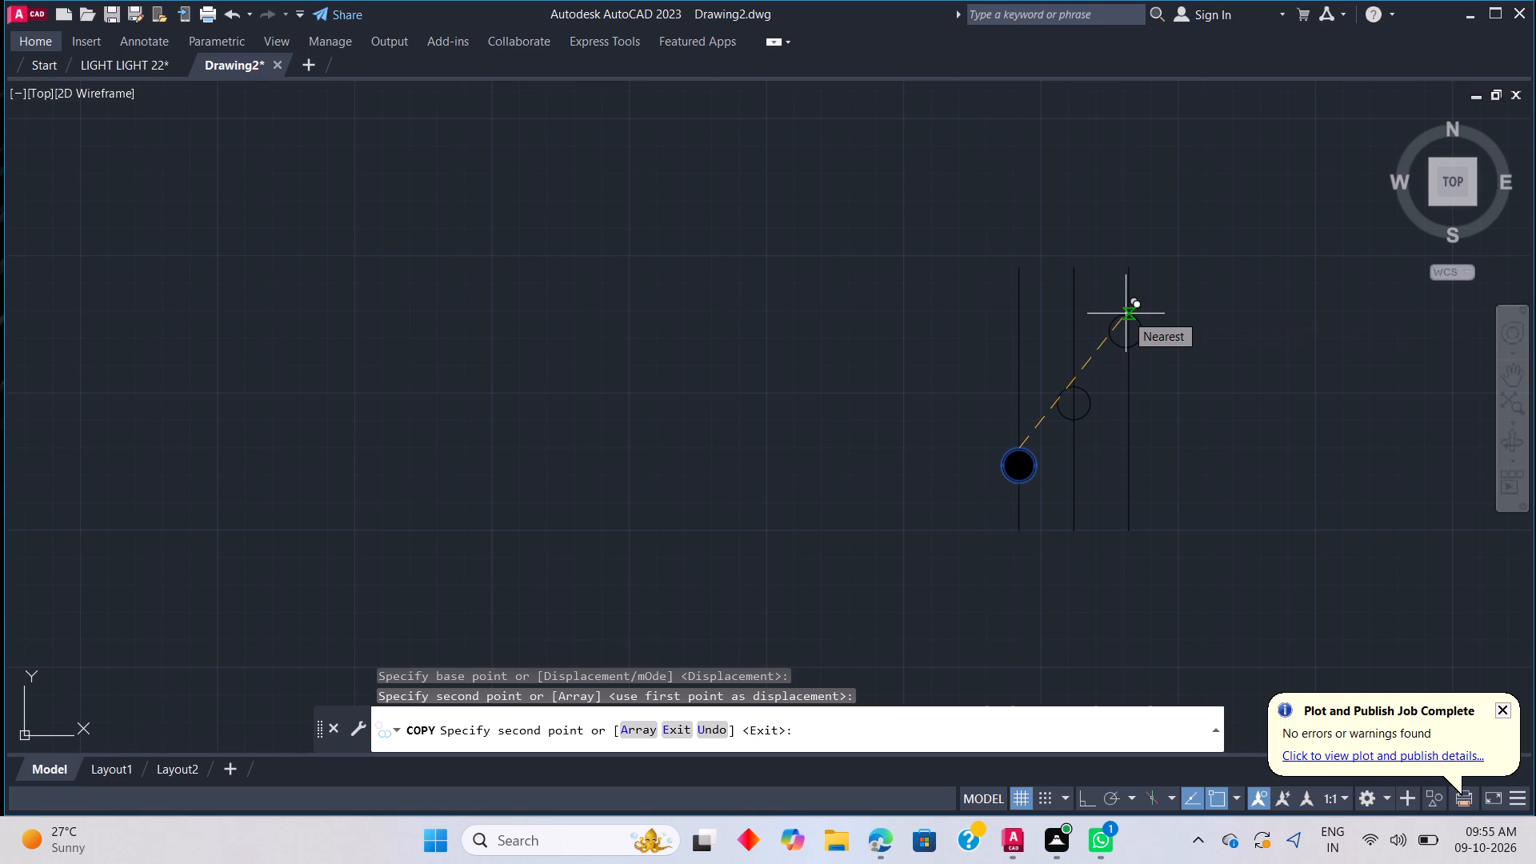
left_click(1126, 314)
key("Escape")
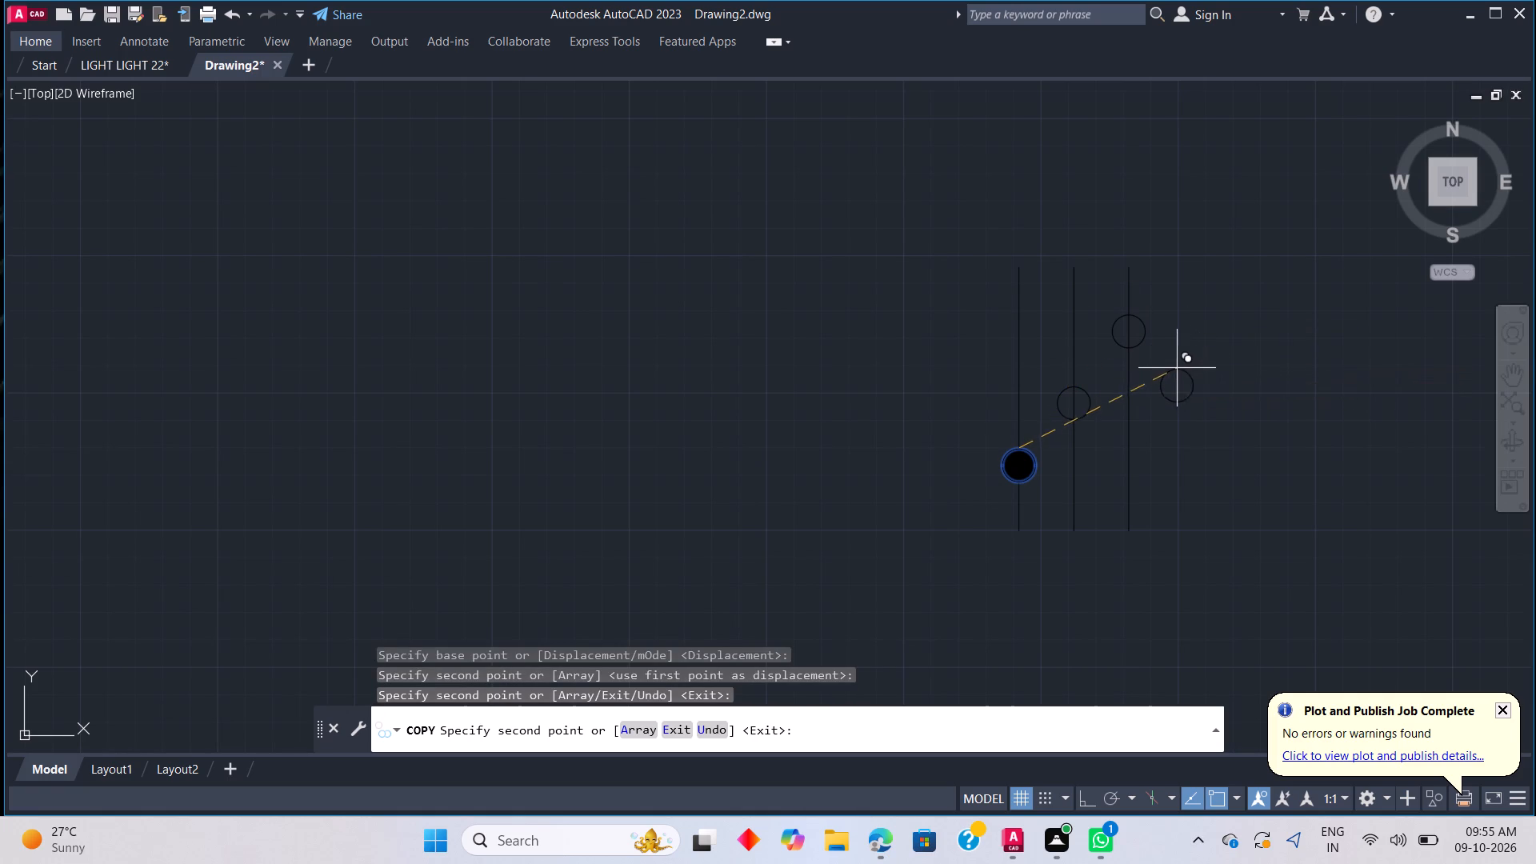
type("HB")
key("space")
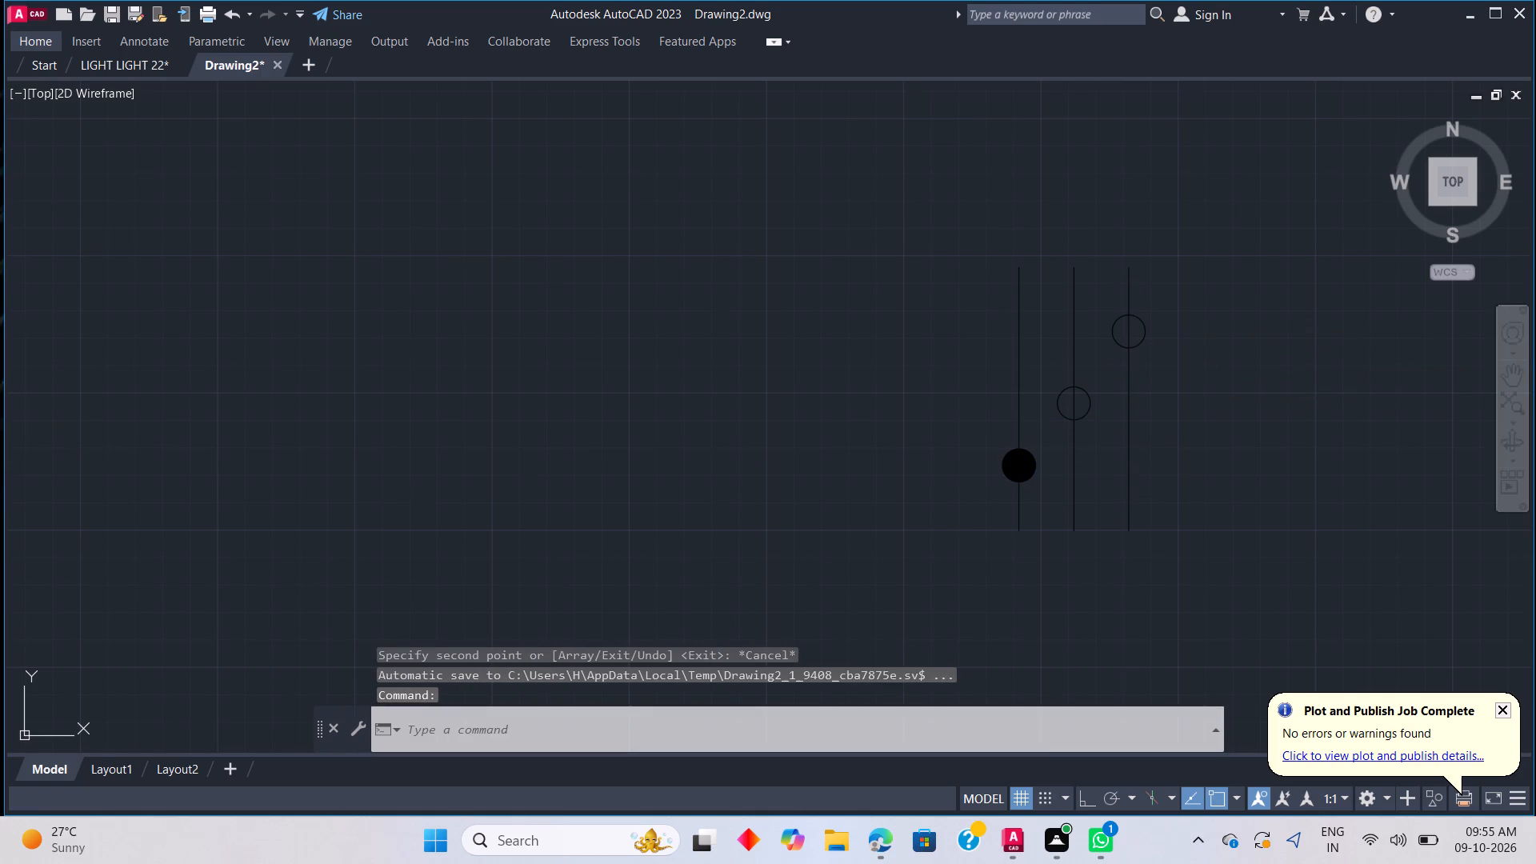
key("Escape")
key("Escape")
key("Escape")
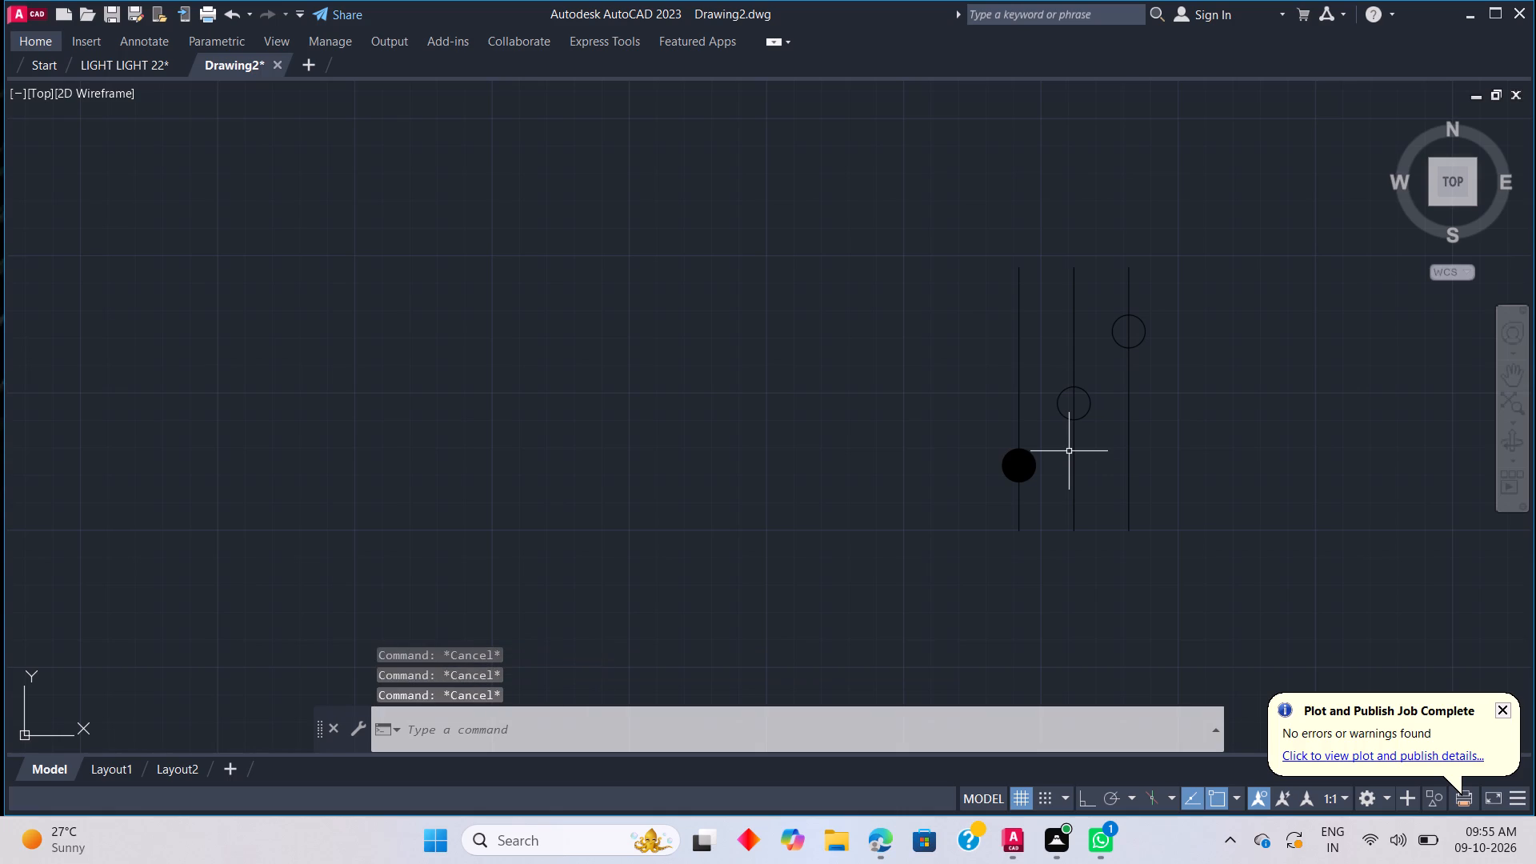
Hatch both halves of the two copied circles on the middle and rightmost vertical lines with the solid fill.
type("H")
key("space")
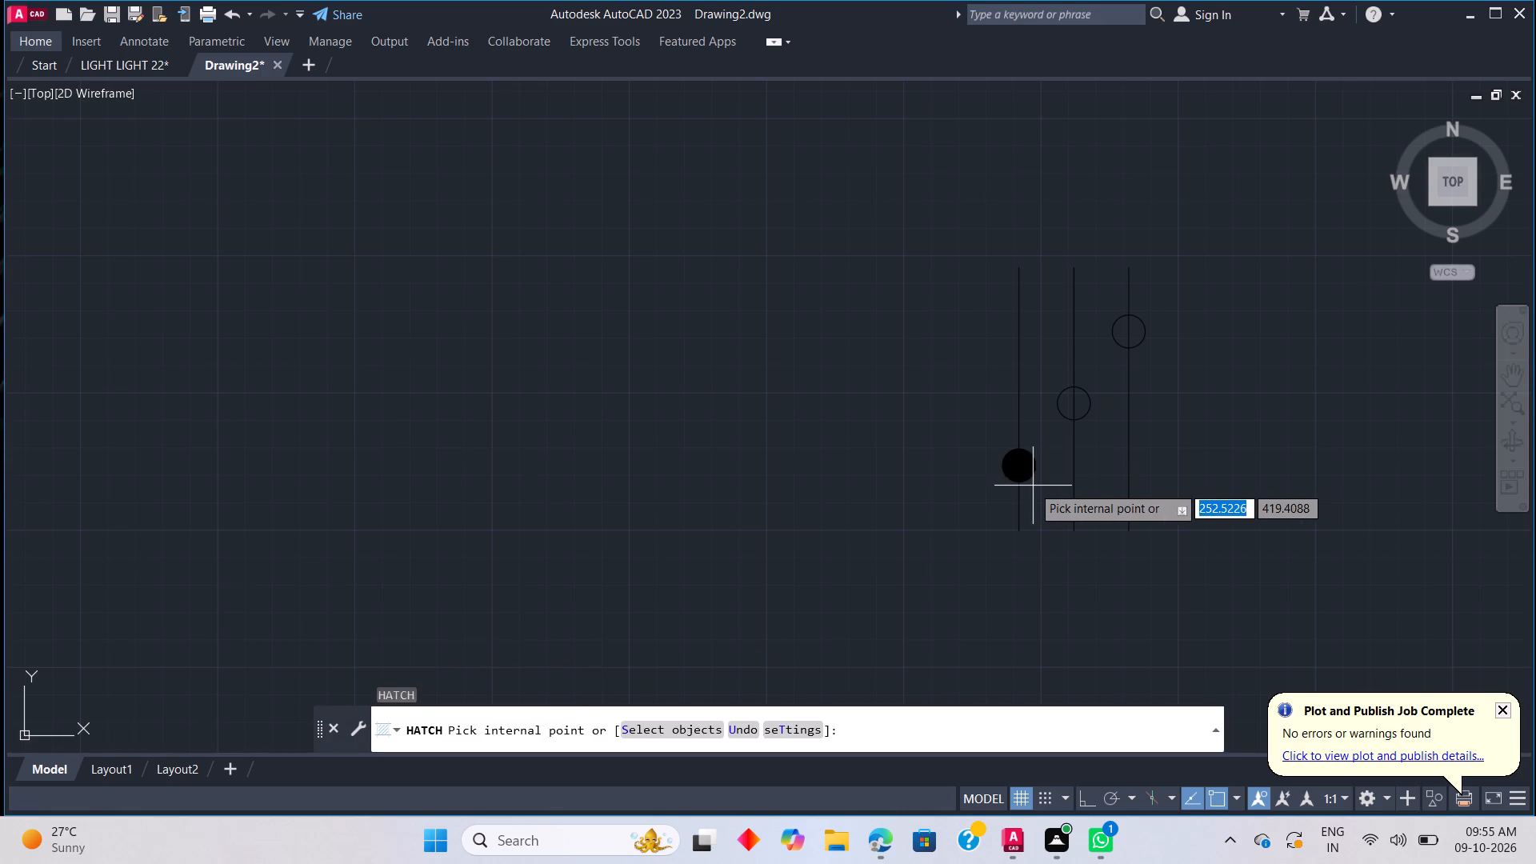
left_click(1068, 398)
left_click(1088, 406)
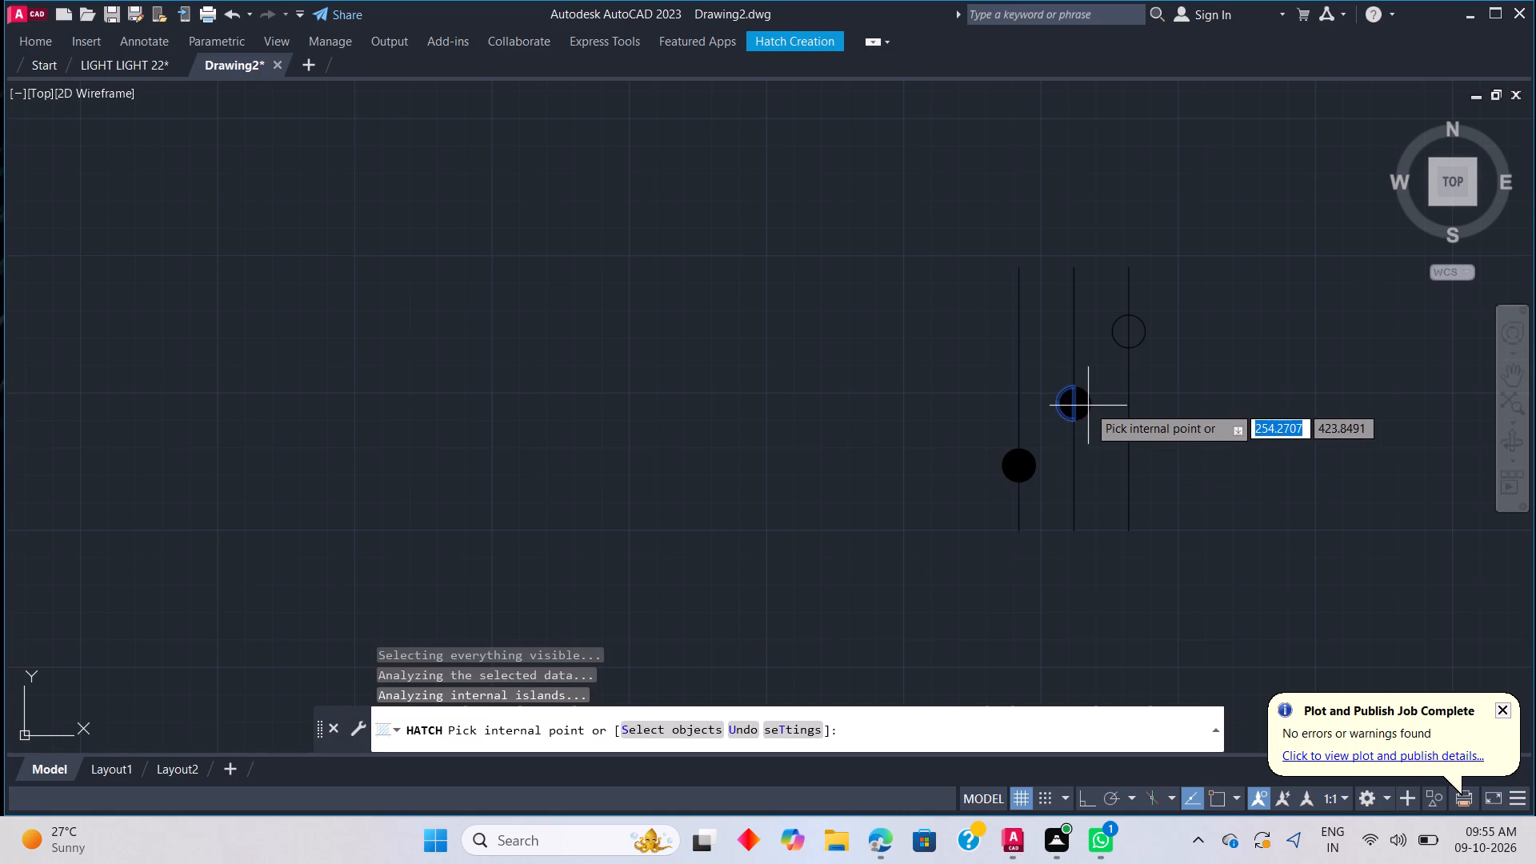
left_click(1122, 328)
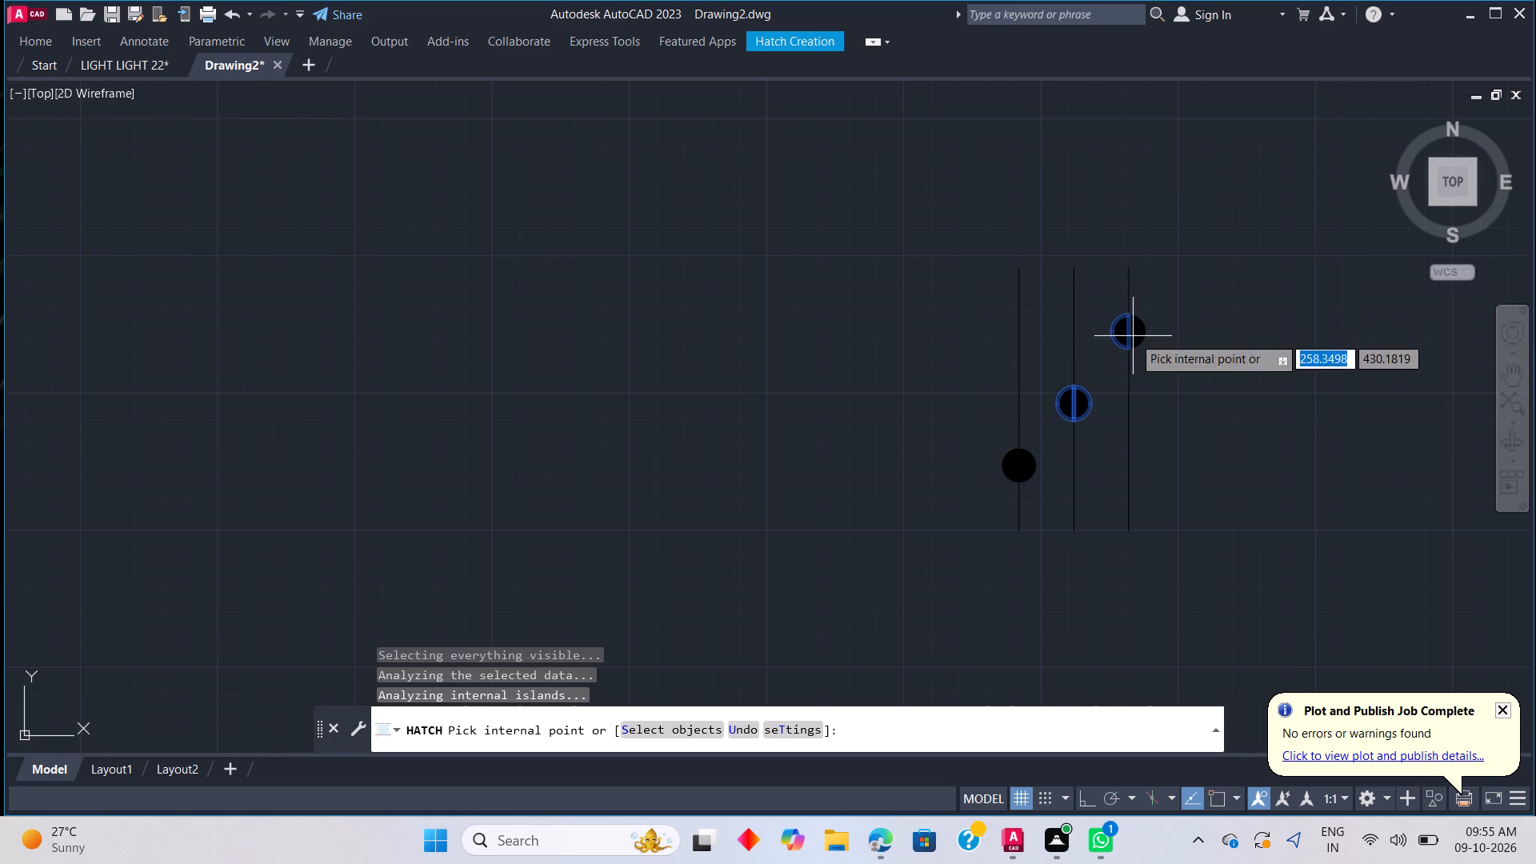
left_click(1134, 335)
key("Escape")
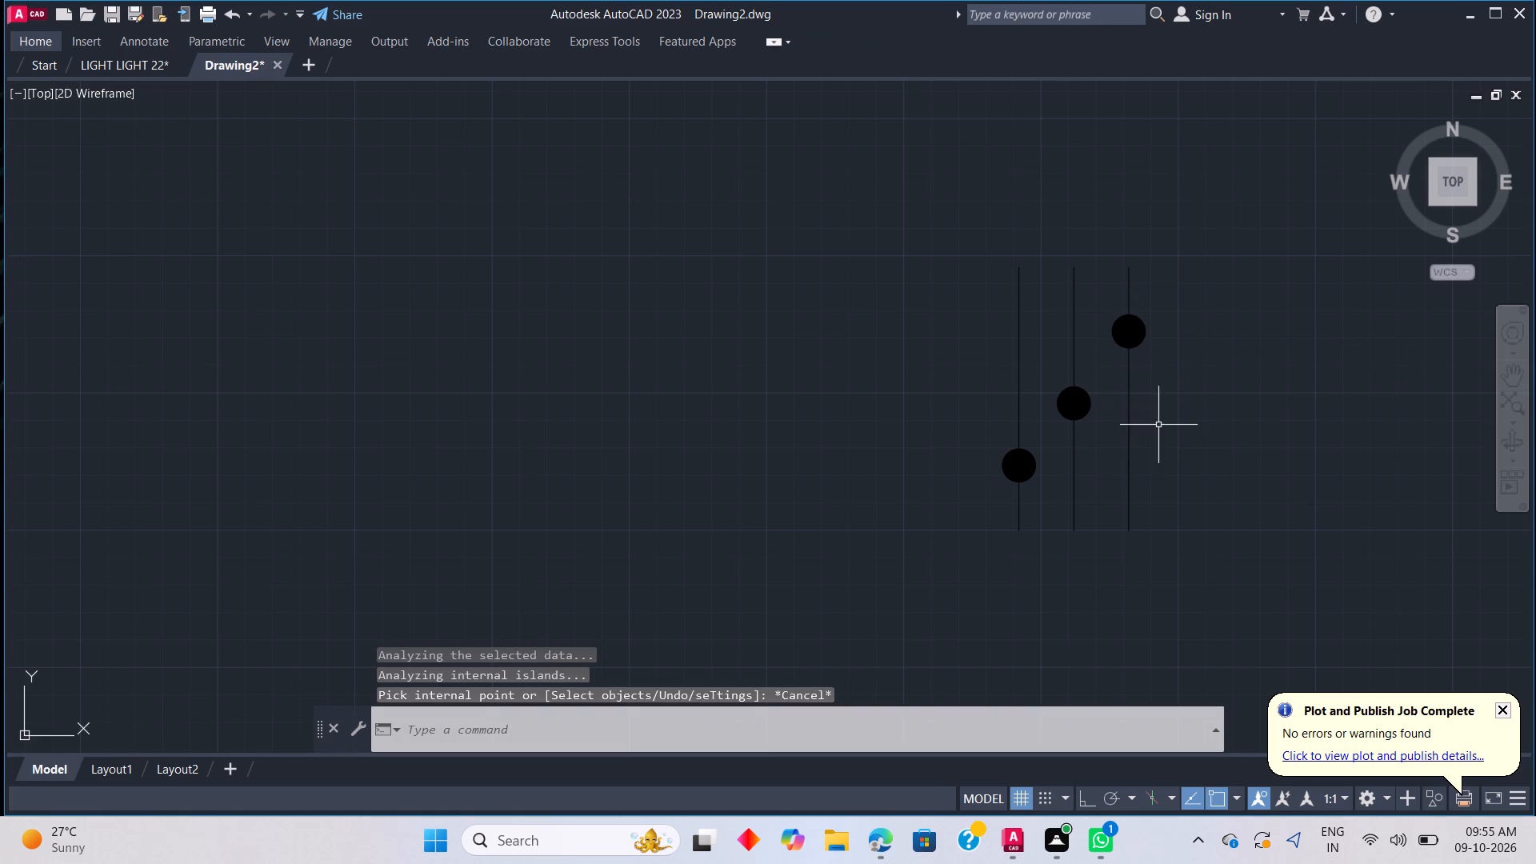
Turn on Ortho mode and draw a horizontal line extending right from the edge of the topmost filled circle.
scroll(1163, 379, "down", 2)
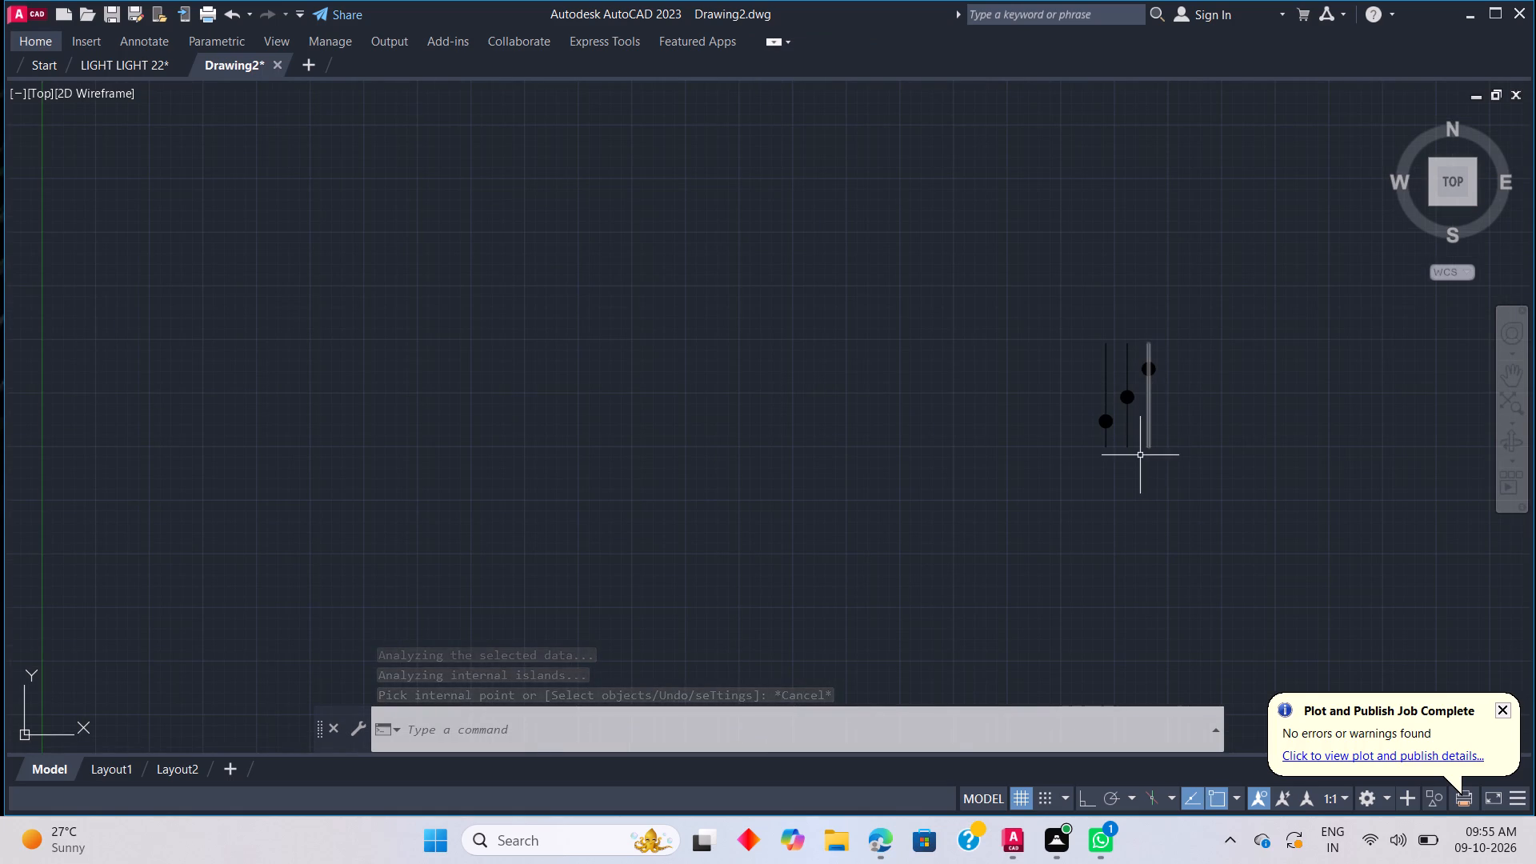
middle_click_drag(1139, 457, 1135, 375)
scroll(1134, 401, "up", 1)
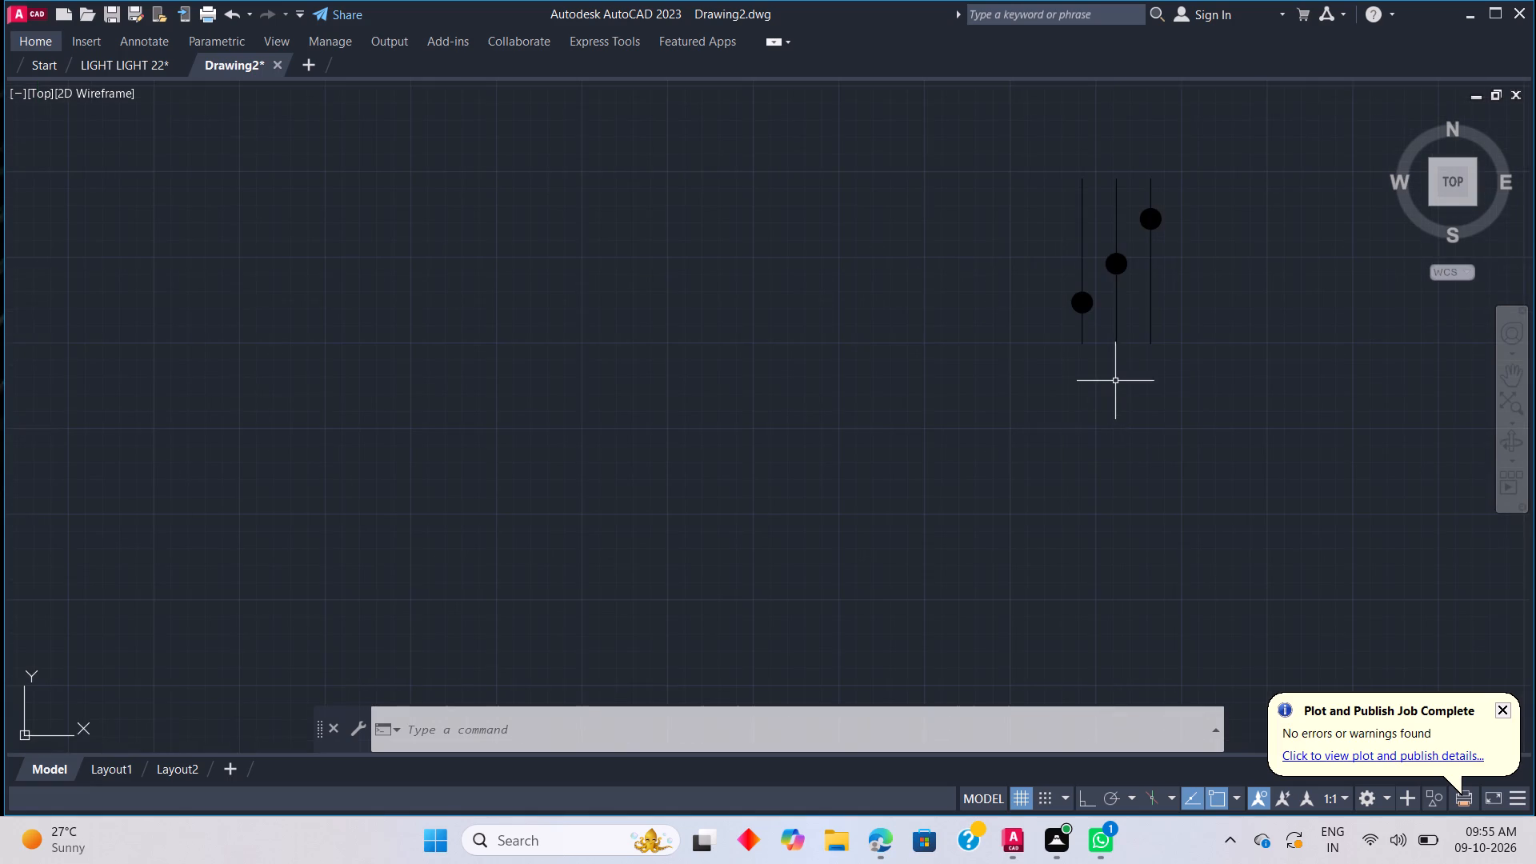
middle_click_drag(1113, 377, 1113, 474)
scroll(1115, 464, "up", 1)
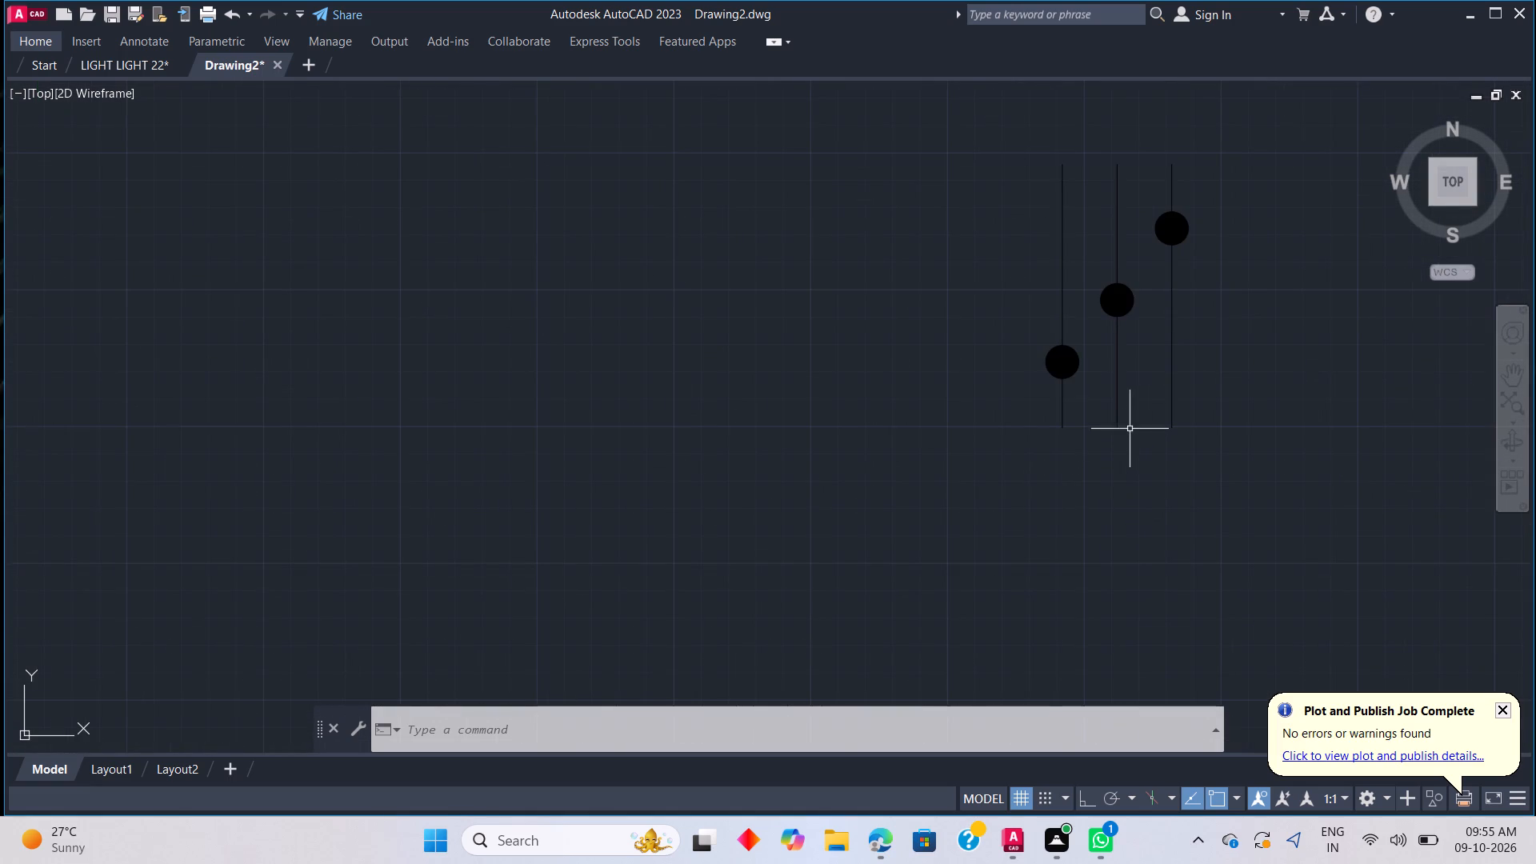
middle_click_drag(1130, 427, 1068, 481)
middle_click(1066, 482)
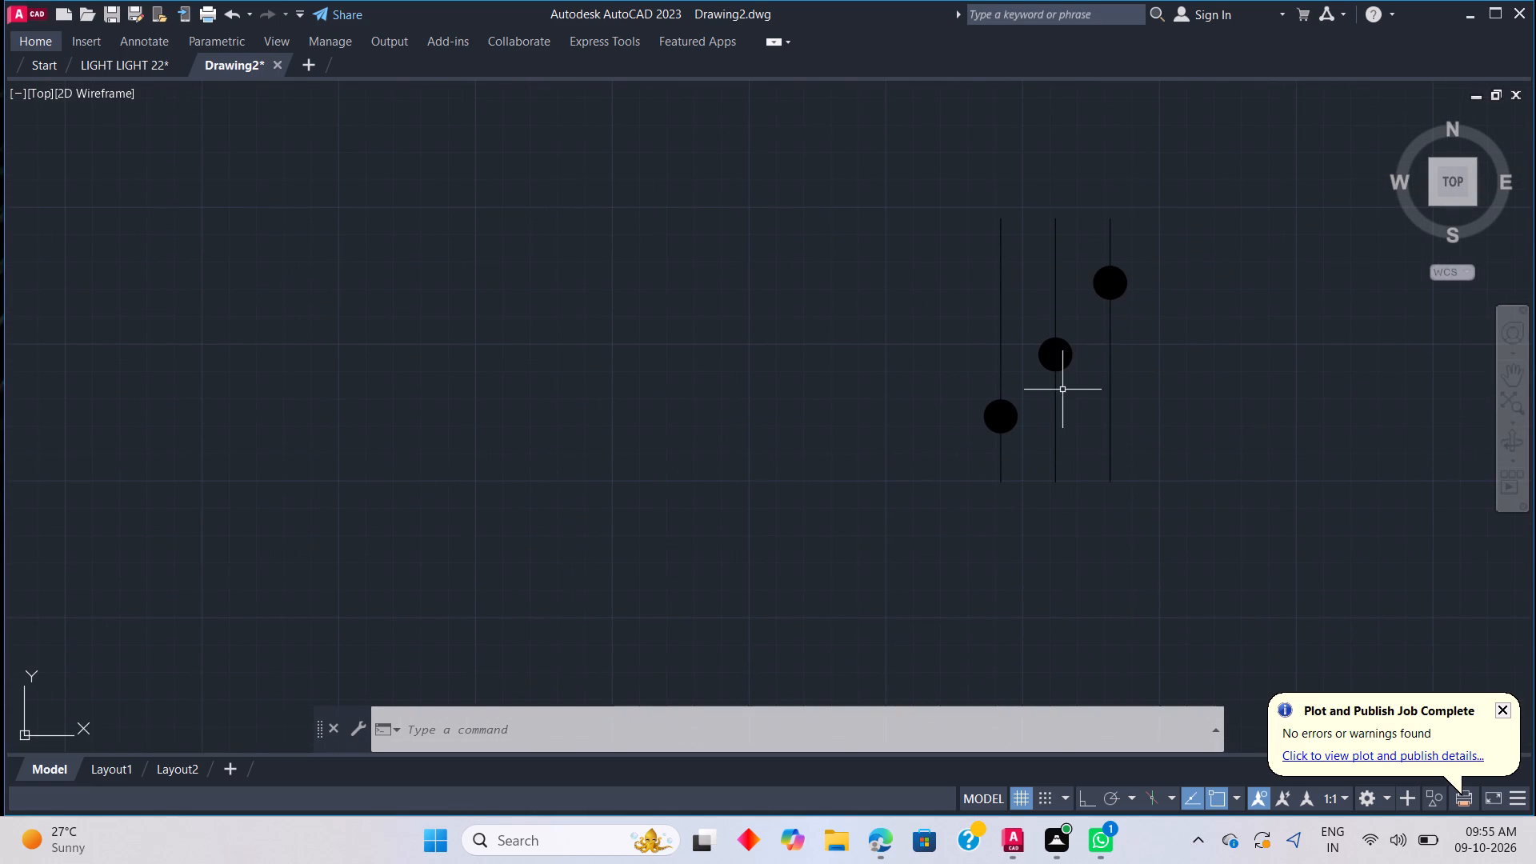
type("L")
key("space")
left_click(1125, 283)
middle_click_drag(1270, 298, 1238, 318)
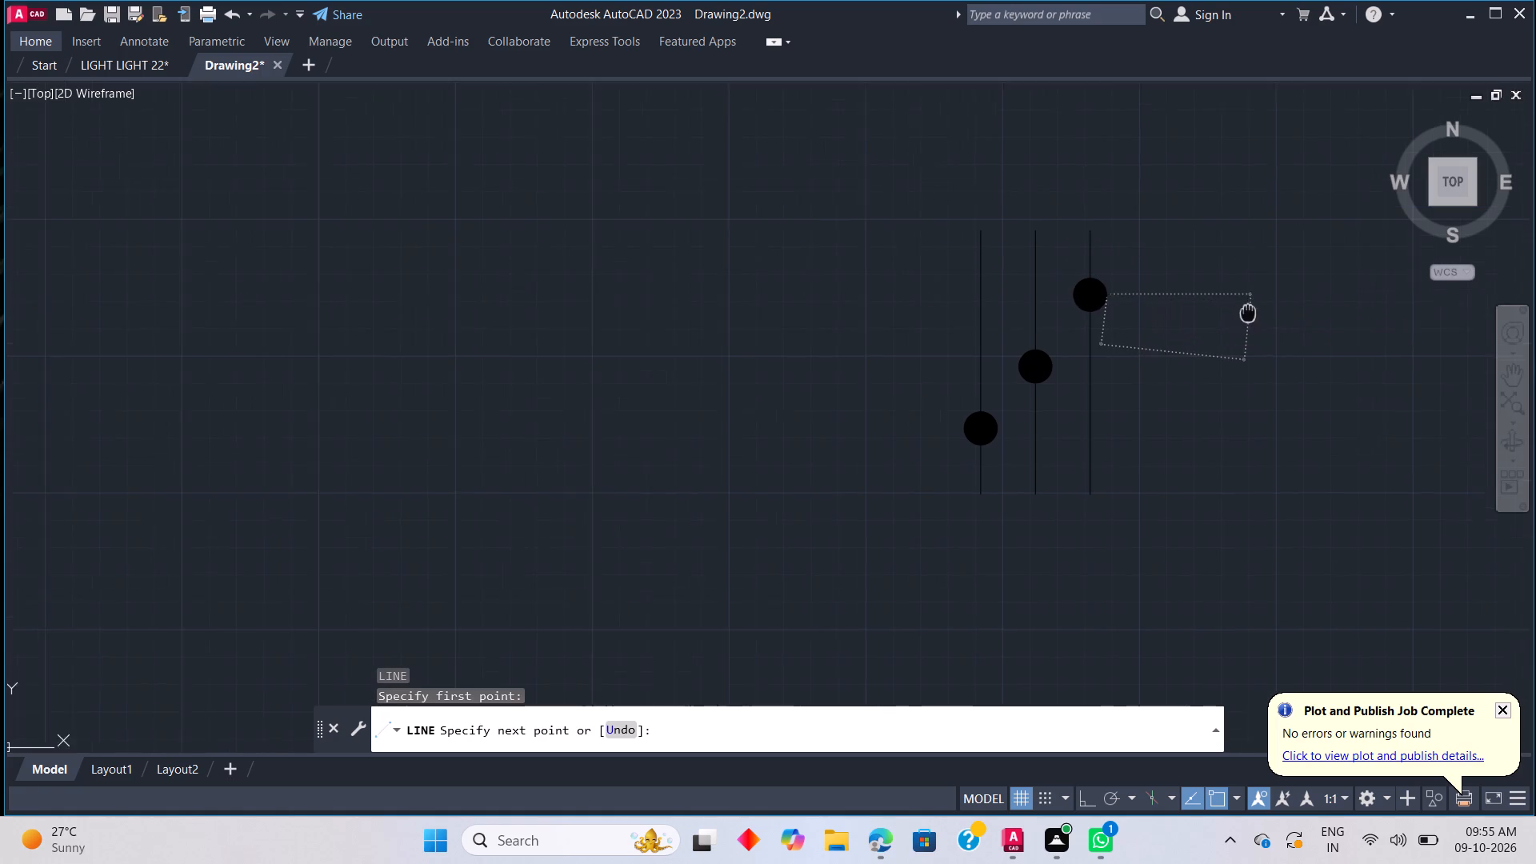
middle_click_drag(1238, 318, 1115, 359)
left_click(1087, 797)
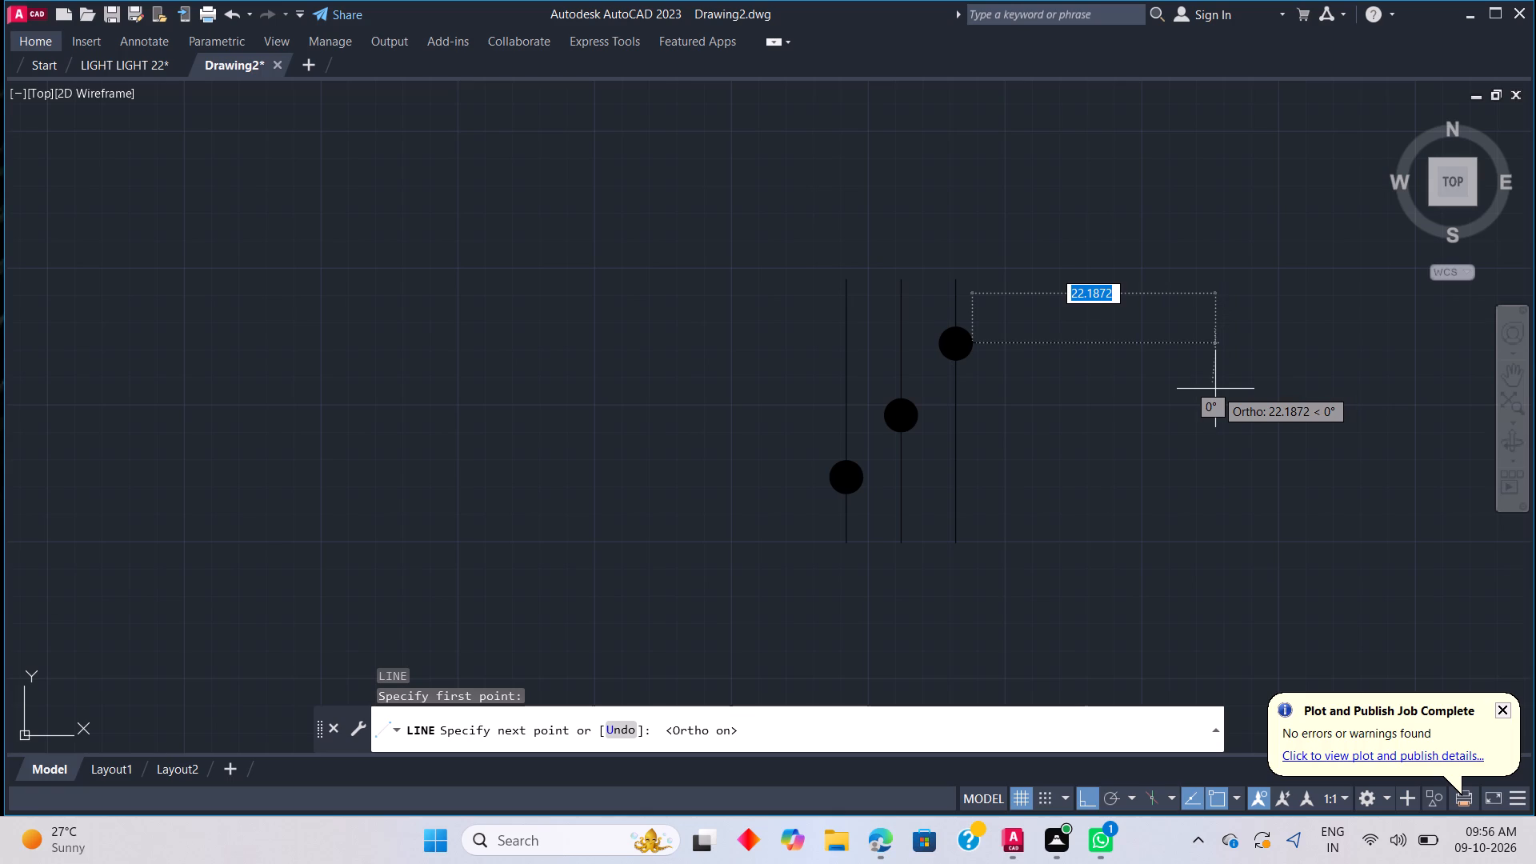
scroll(1244, 585, "down", 4)
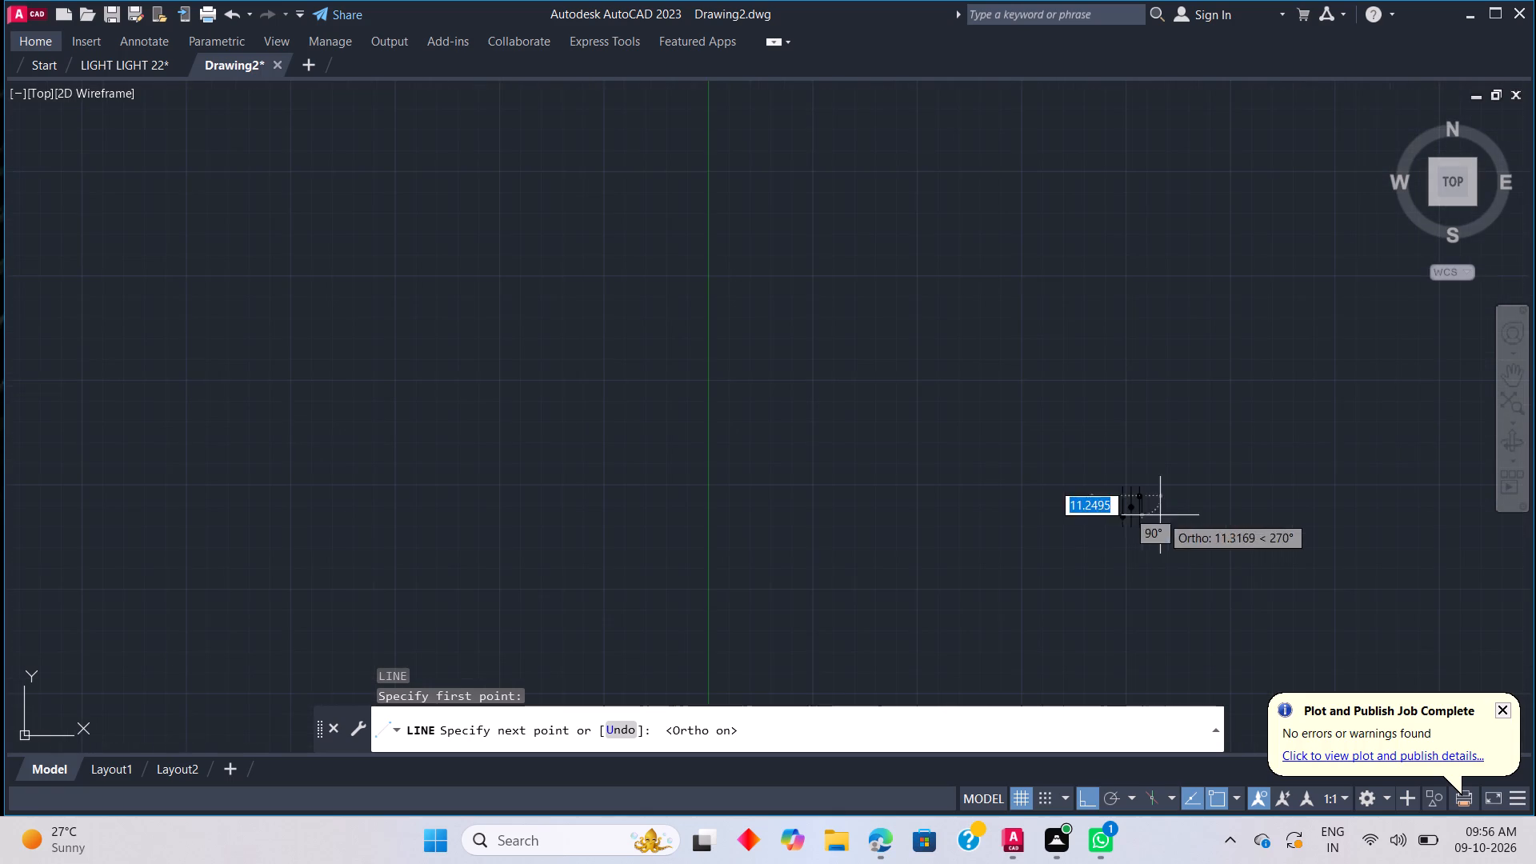
scroll(1165, 560, "down", 1)
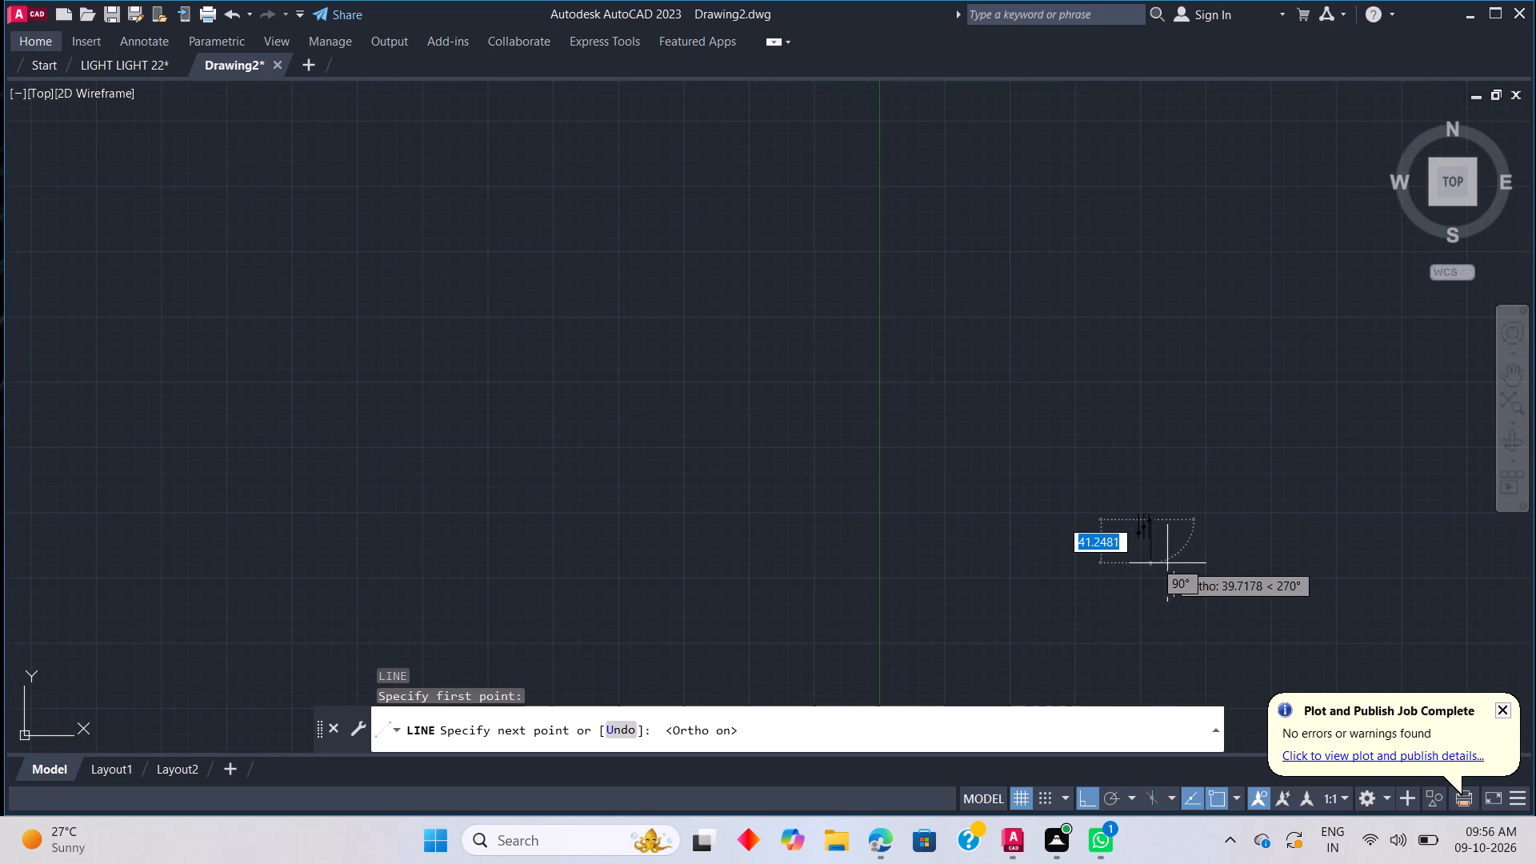
middle_click(1180, 574)
middle_click_drag(1180, 574, 1159, 495)
middle_click_drag(1158, 488, 1153, 467)
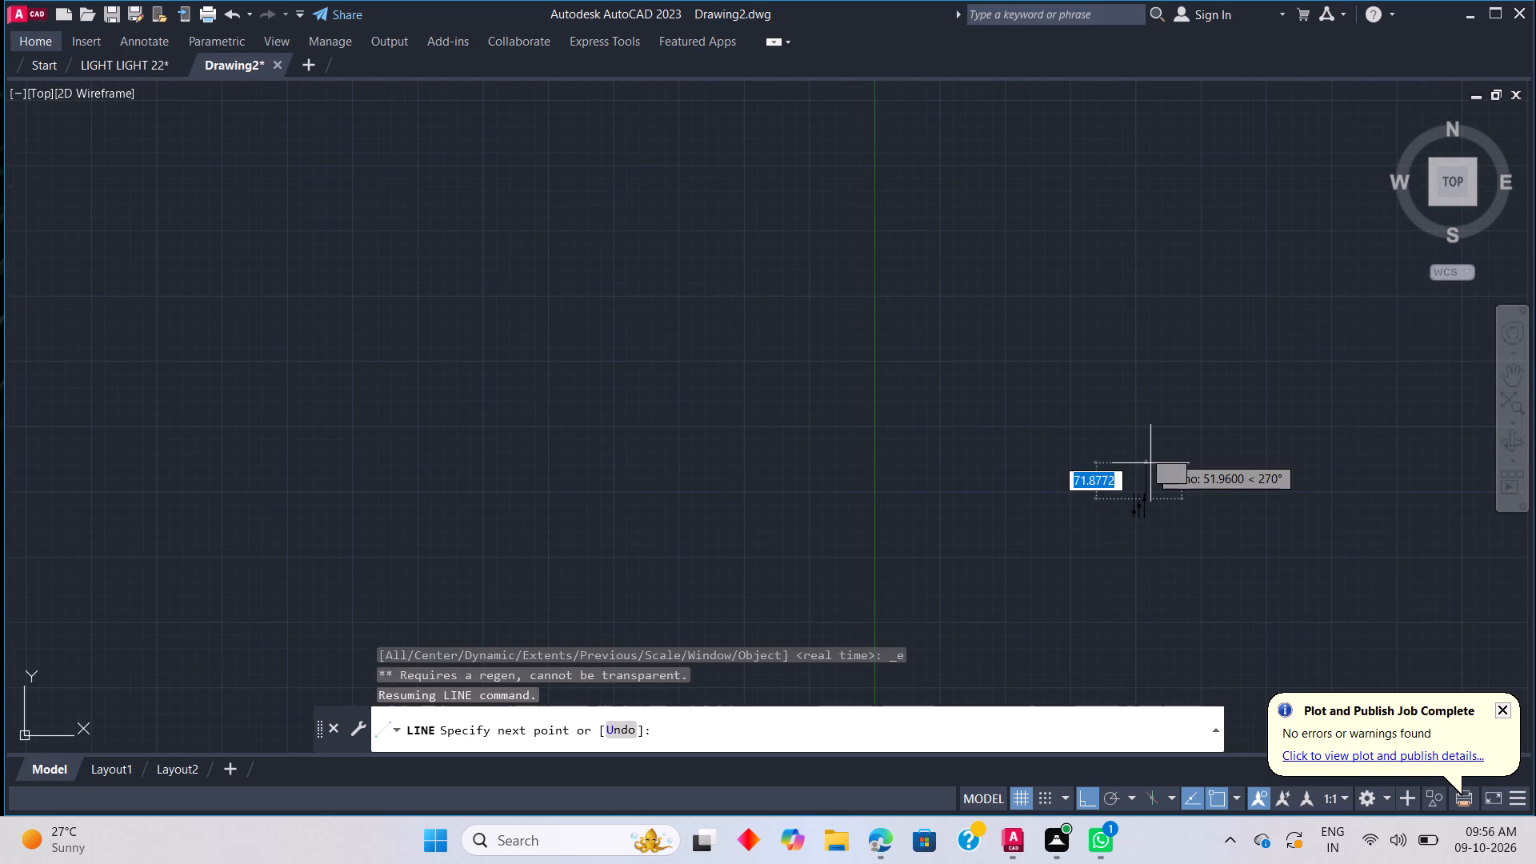
scroll(1180, 524, "down", 1)
middle_click_drag(1181, 558, 1167, 458)
scroll(1182, 421, "up", 2)
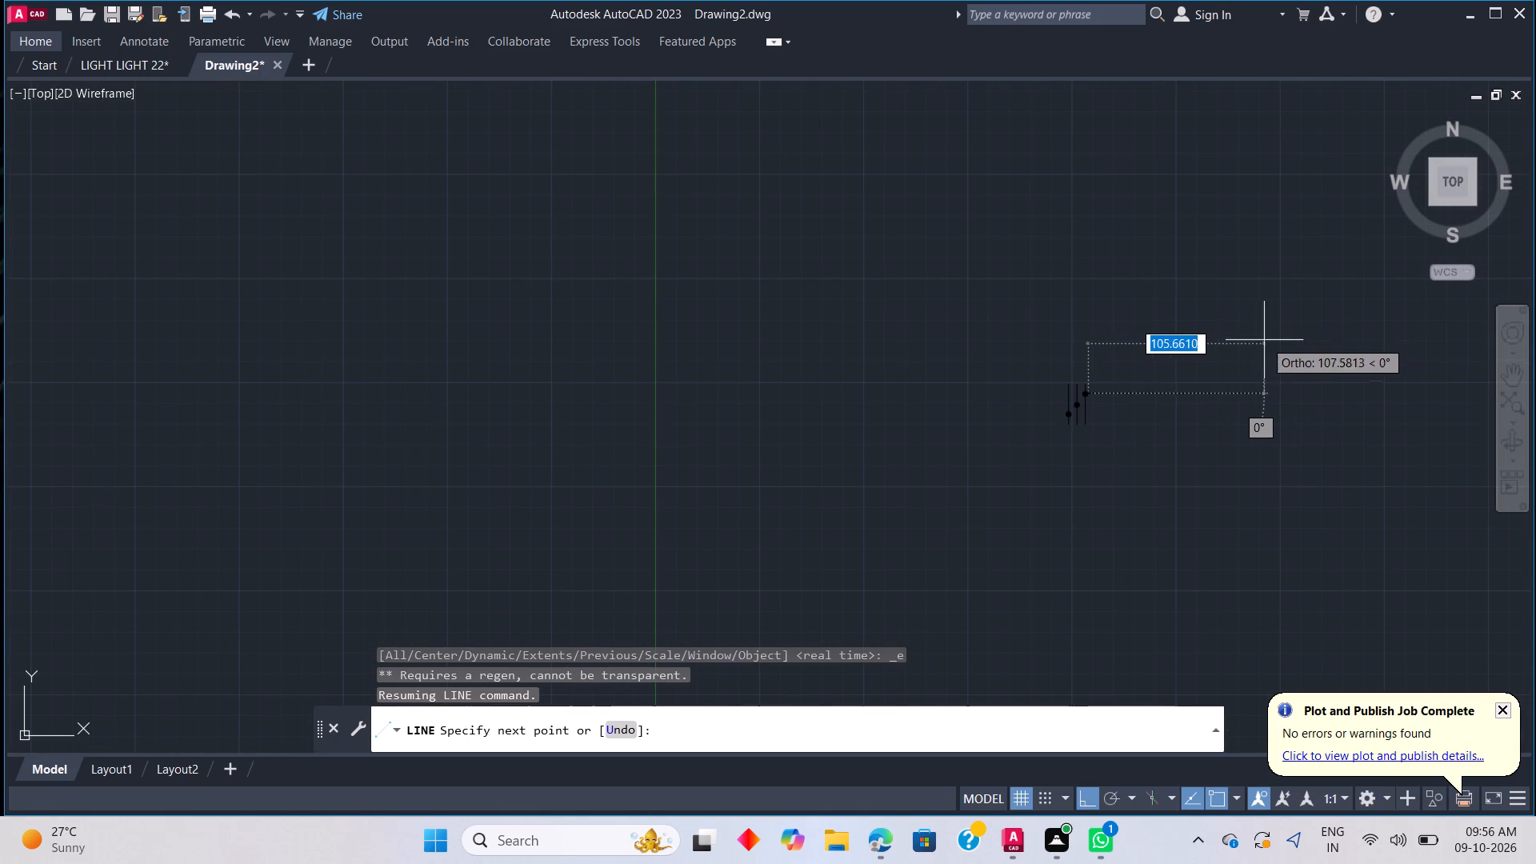
middle_click_drag(1143, 371, 1162, 408)
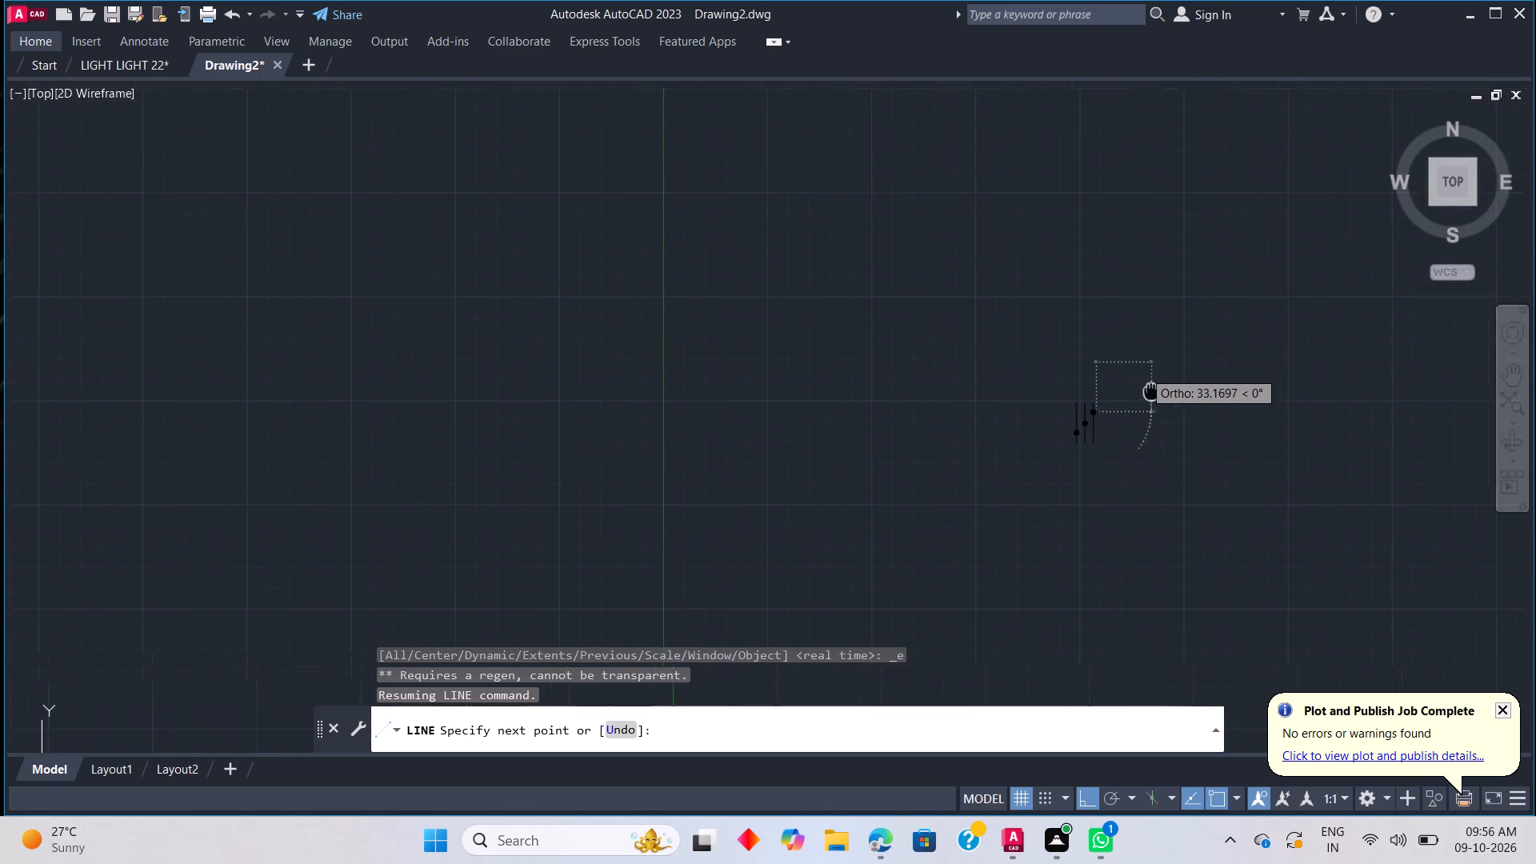
middle_click_drag(1162, 408, 1188, 467)
scroll(1190, 496, "up", 3)
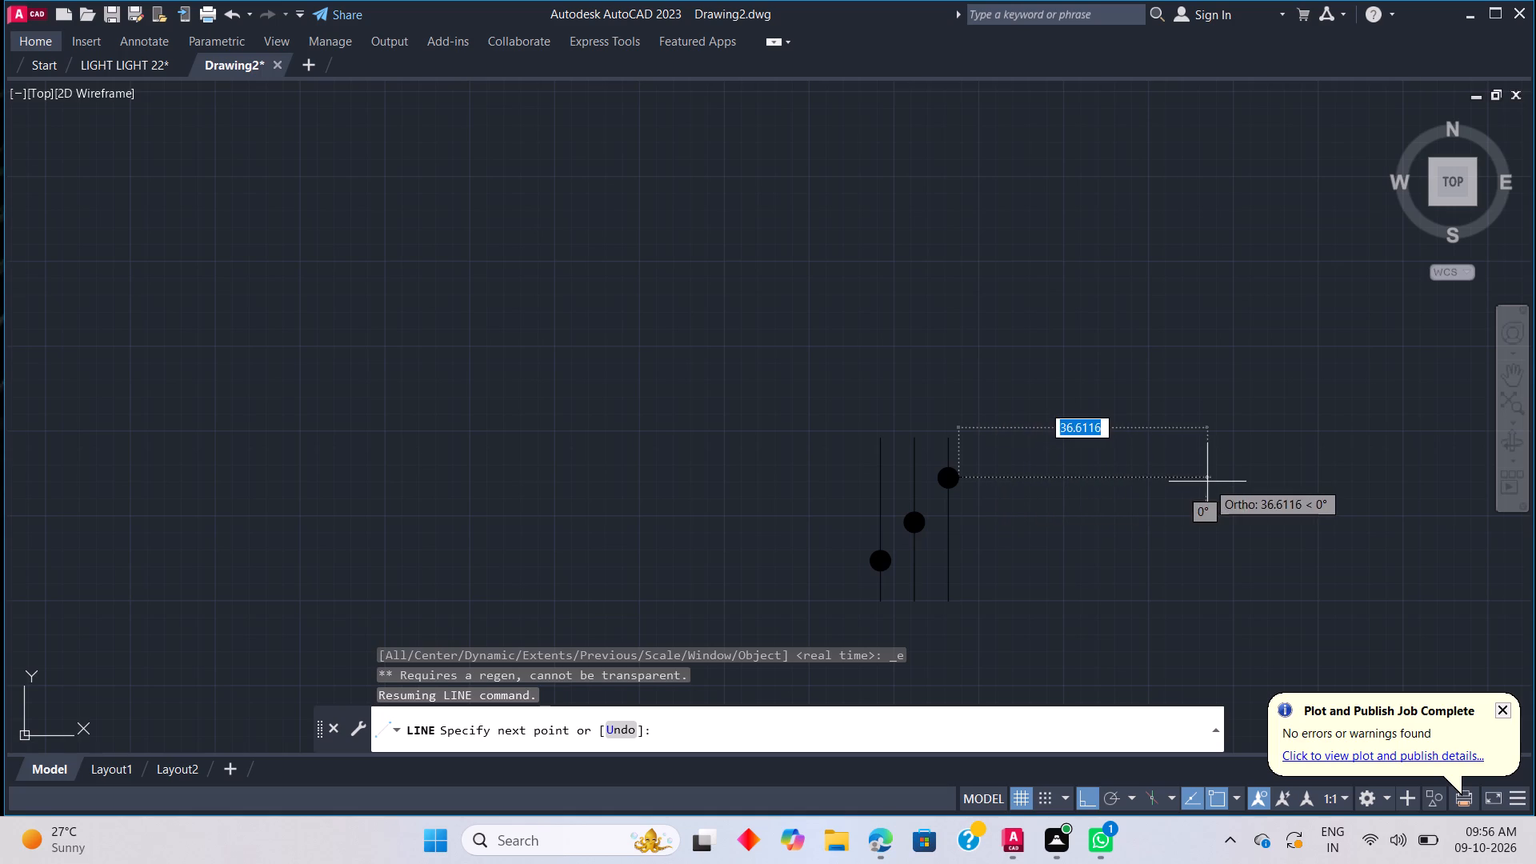
left_click(1233, 481)
key("Escape")
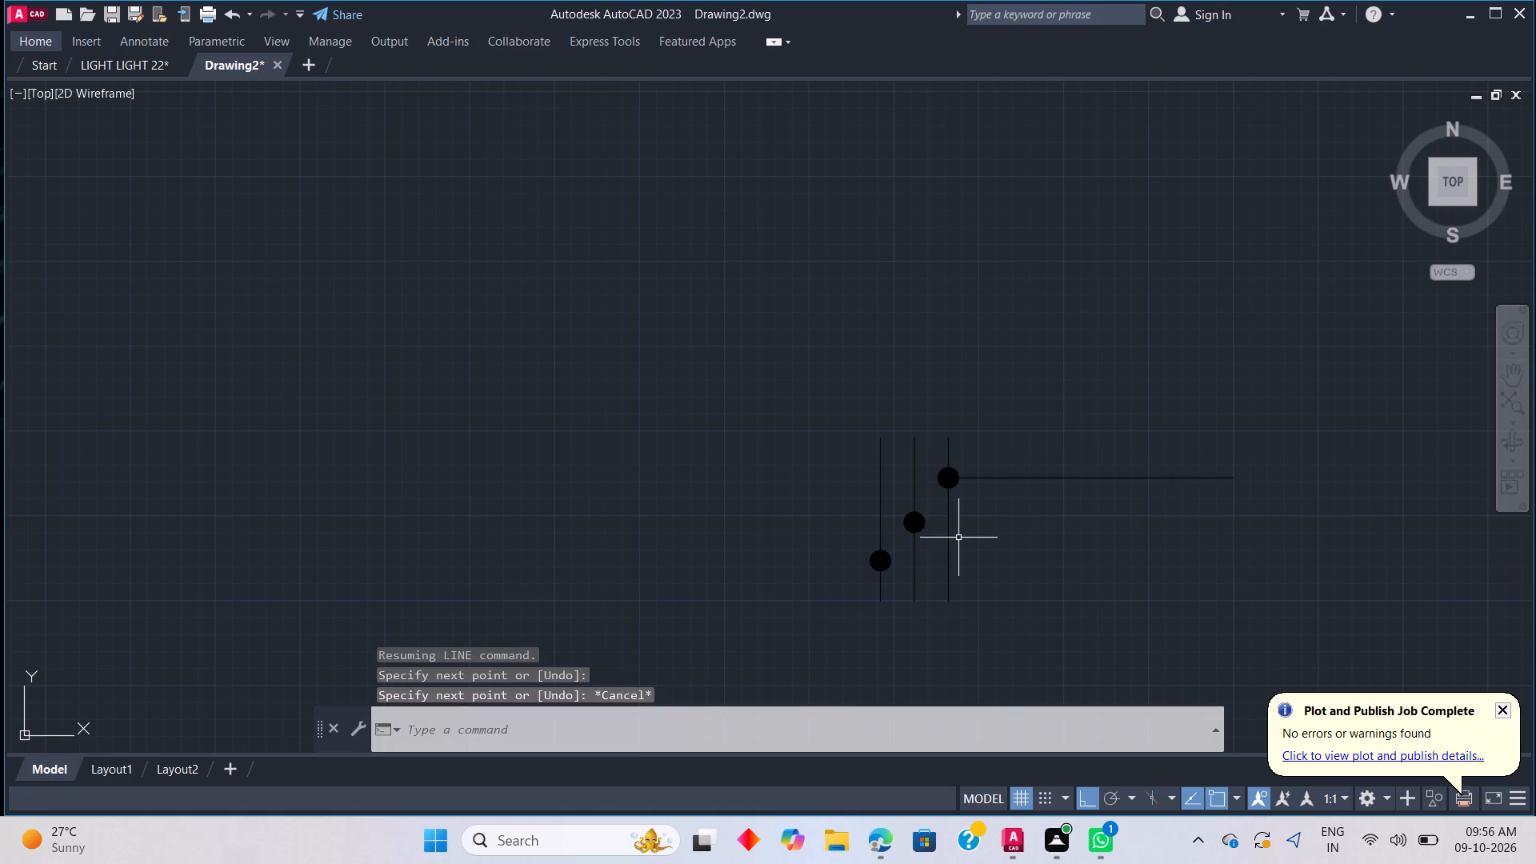
Draw a horizontal line rightward from the edge of the middle filled circle, ending short of the line above it.
key("l")
key("space")
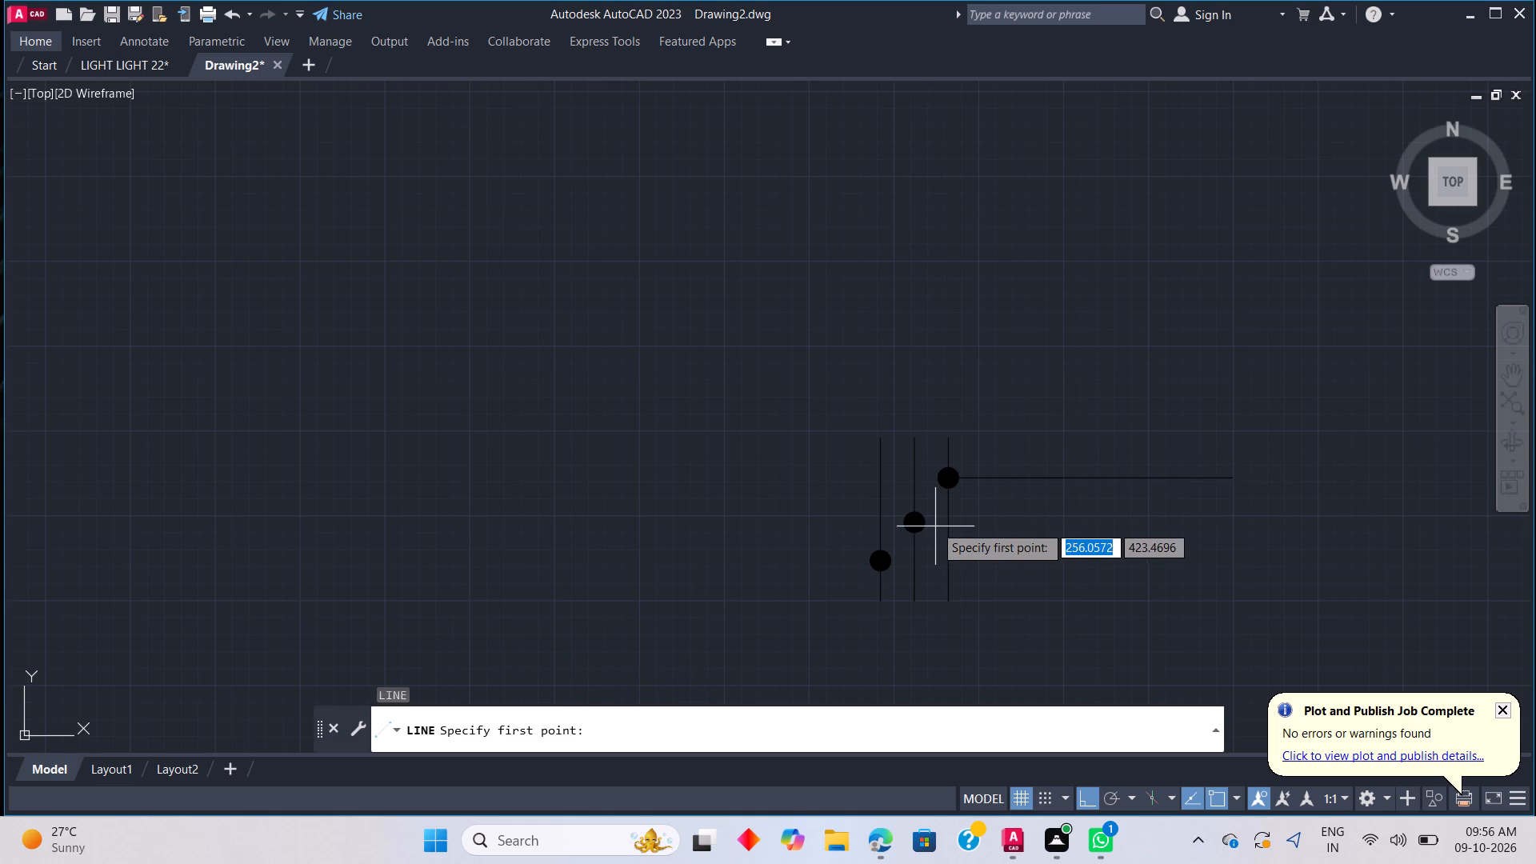
left_click(930, 524)
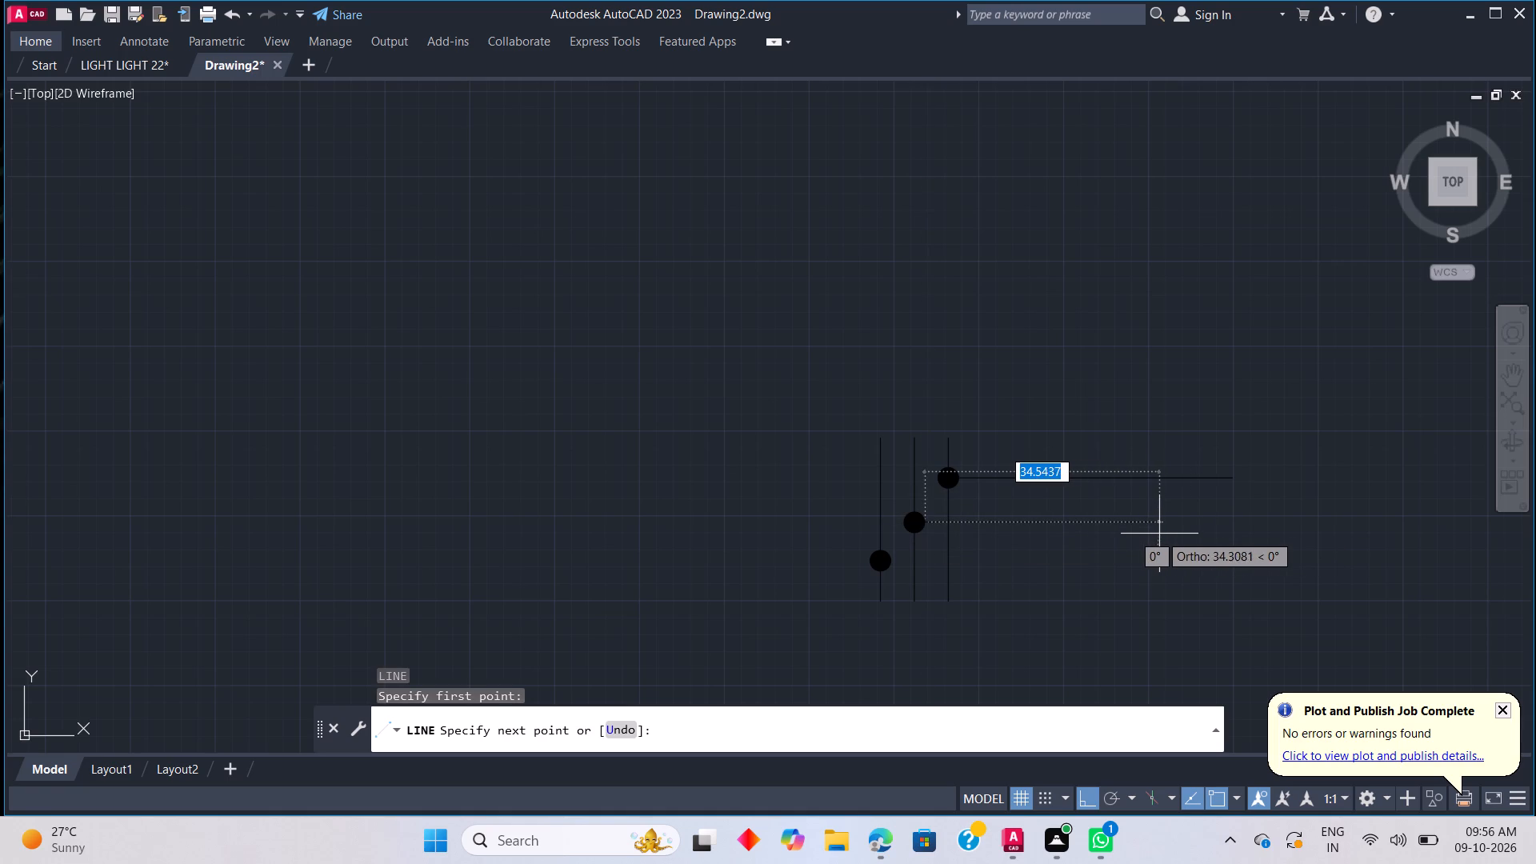
left_click(1168, 530)
key("Escape")
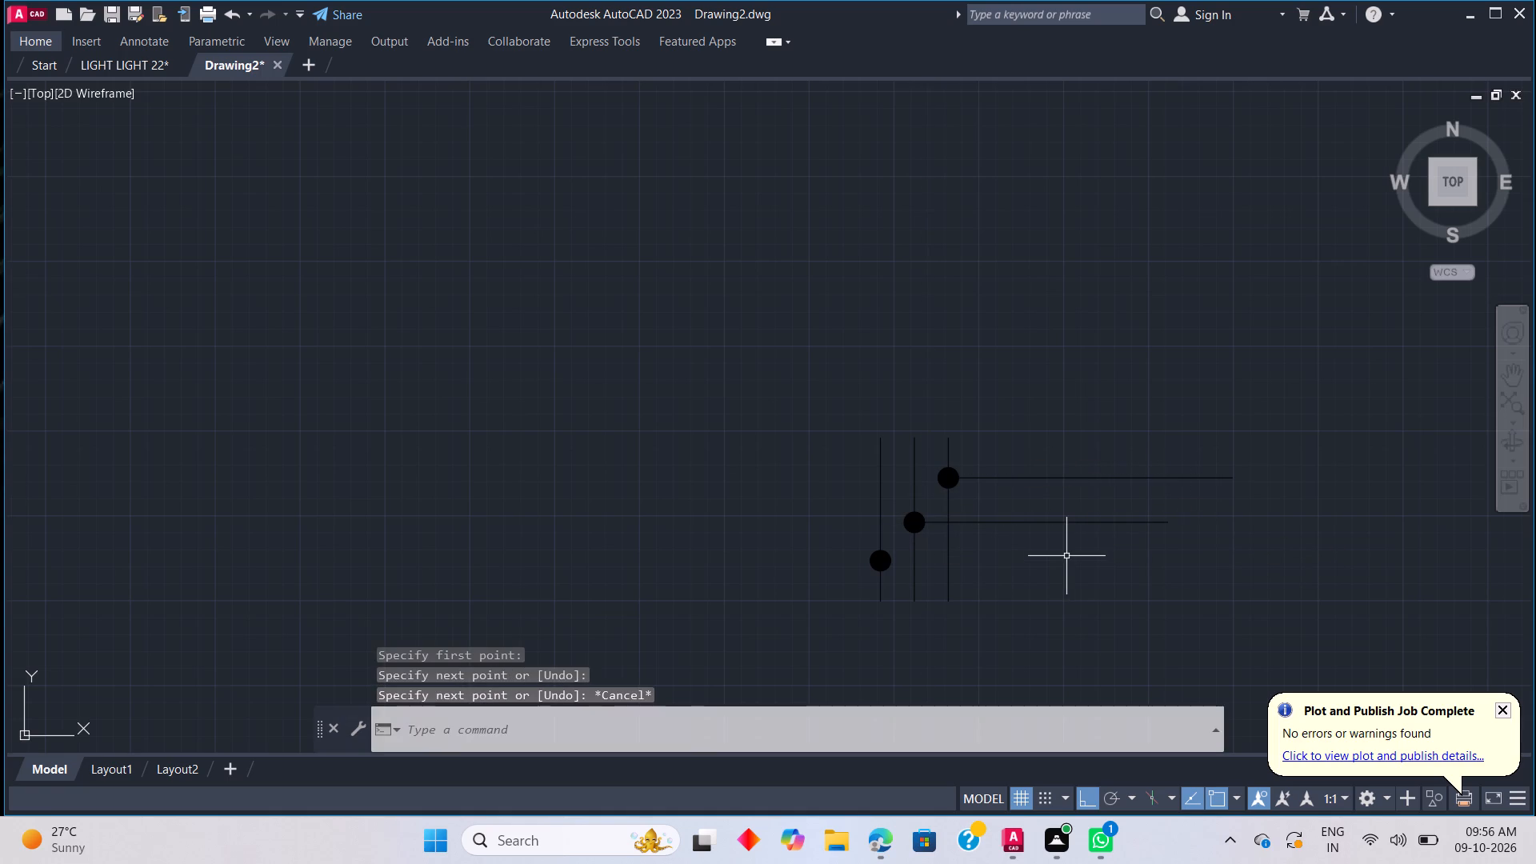
Draw a horizontal line about 33 units long rightward from the edge of the lowest filled circle.
key("space")
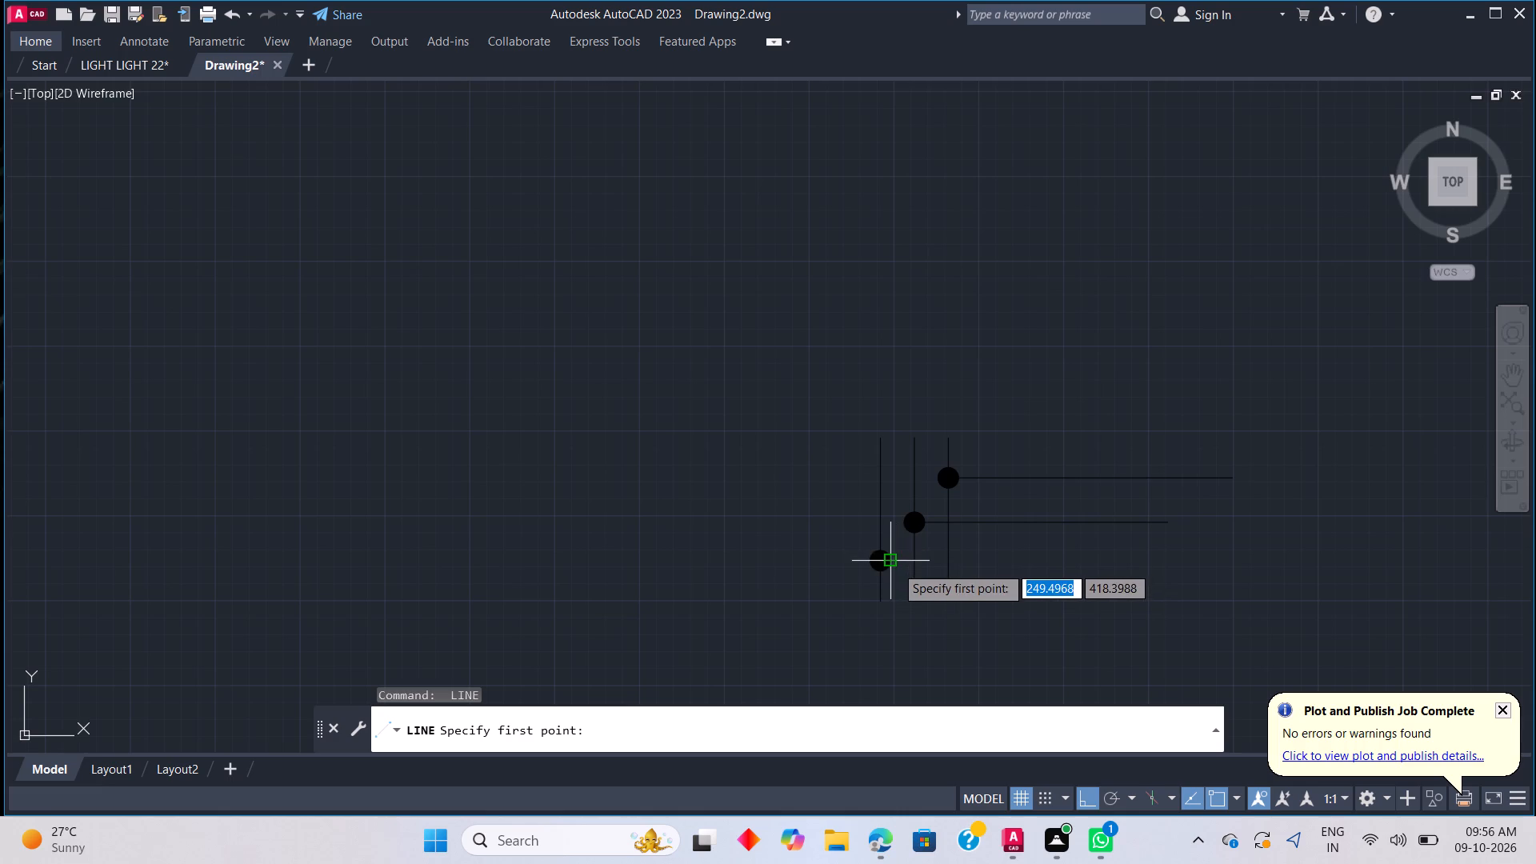
left_click(895, 566)
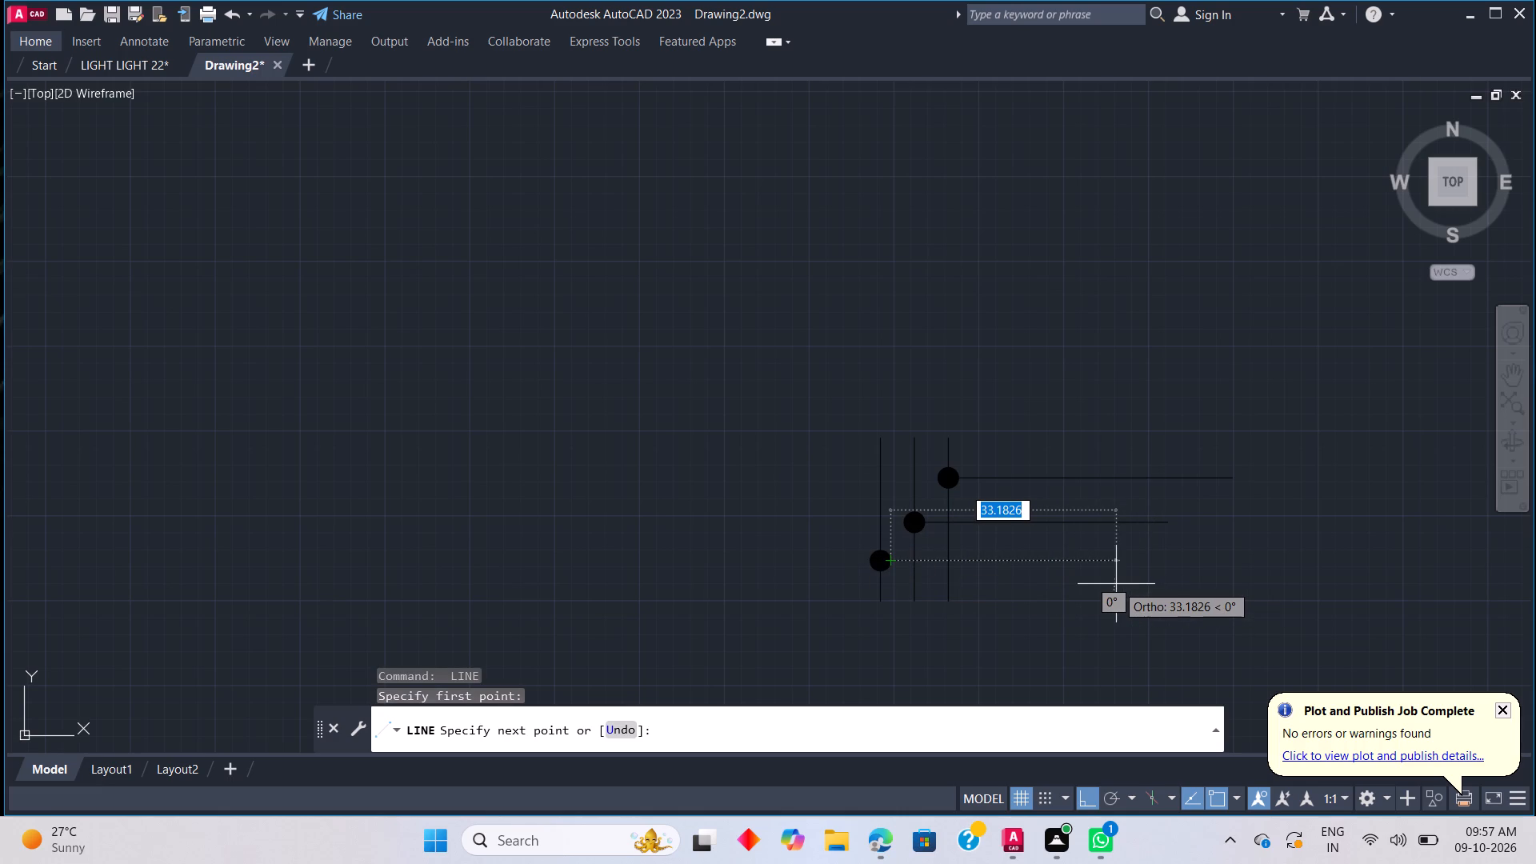
left_click(1116, 584)
key("Escape")
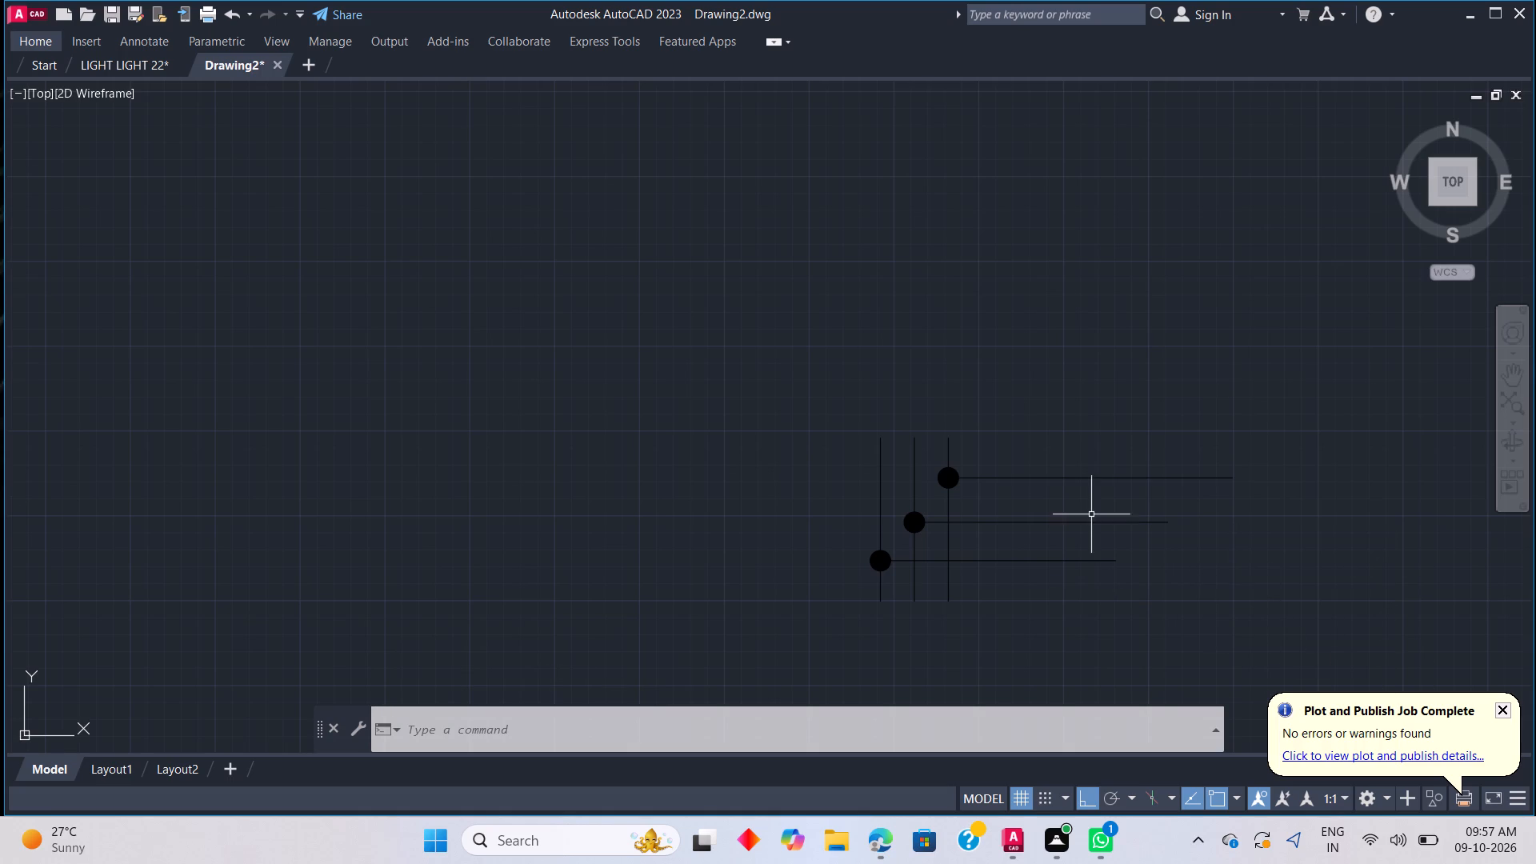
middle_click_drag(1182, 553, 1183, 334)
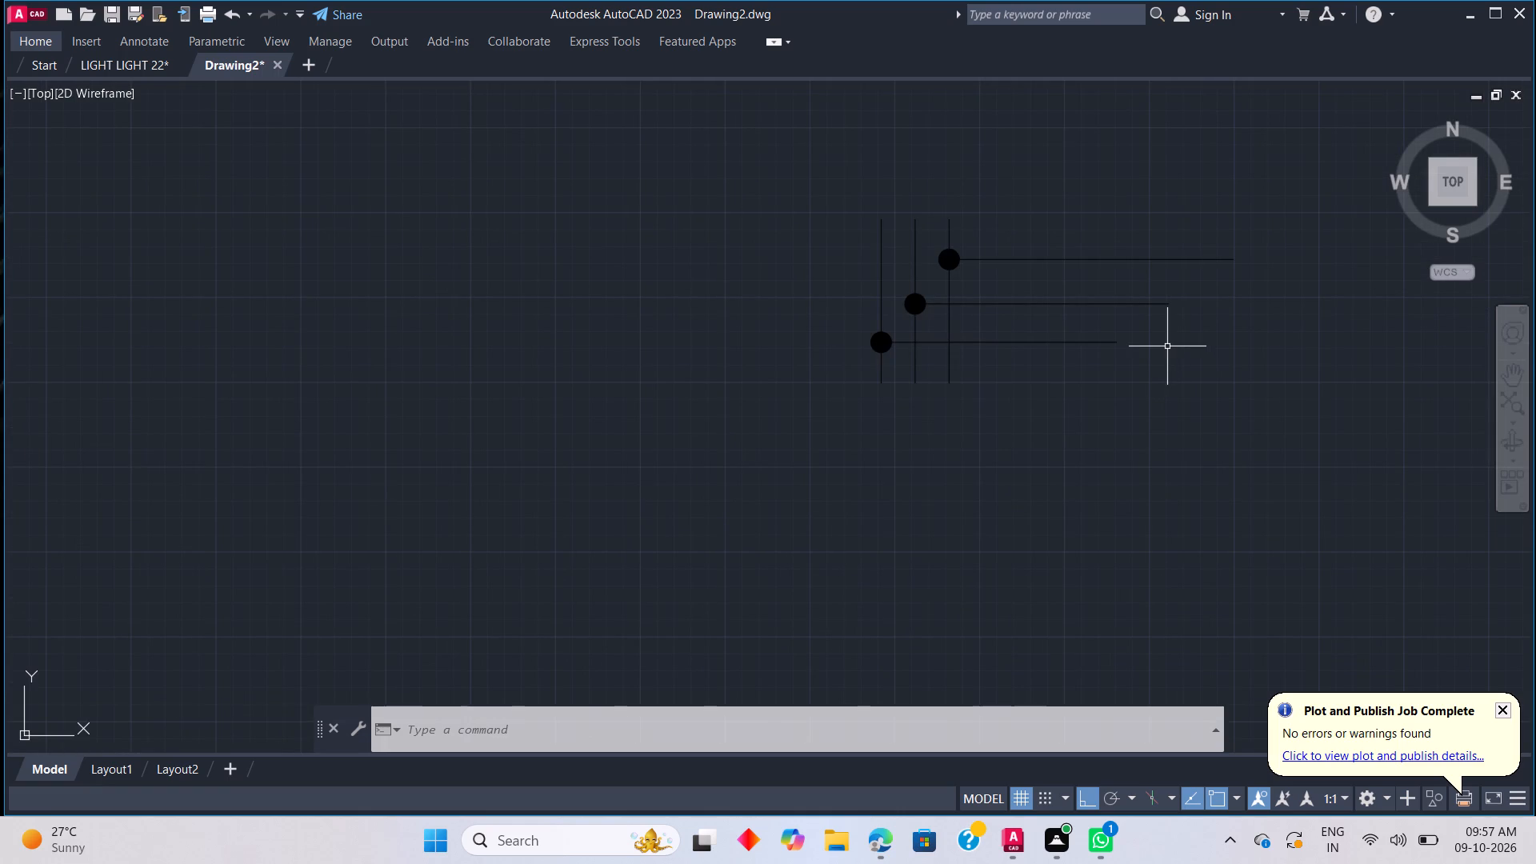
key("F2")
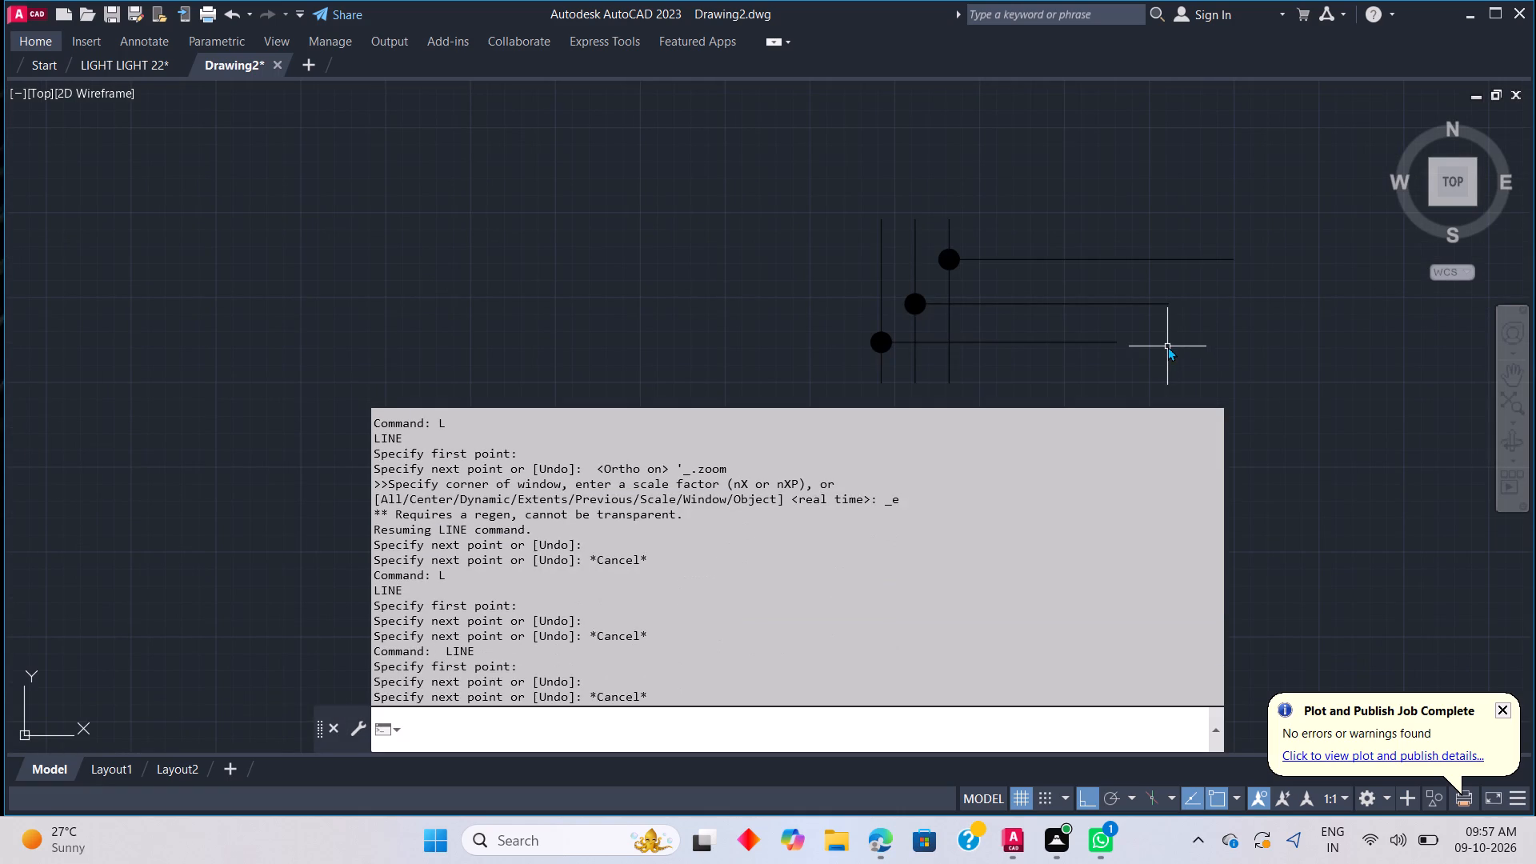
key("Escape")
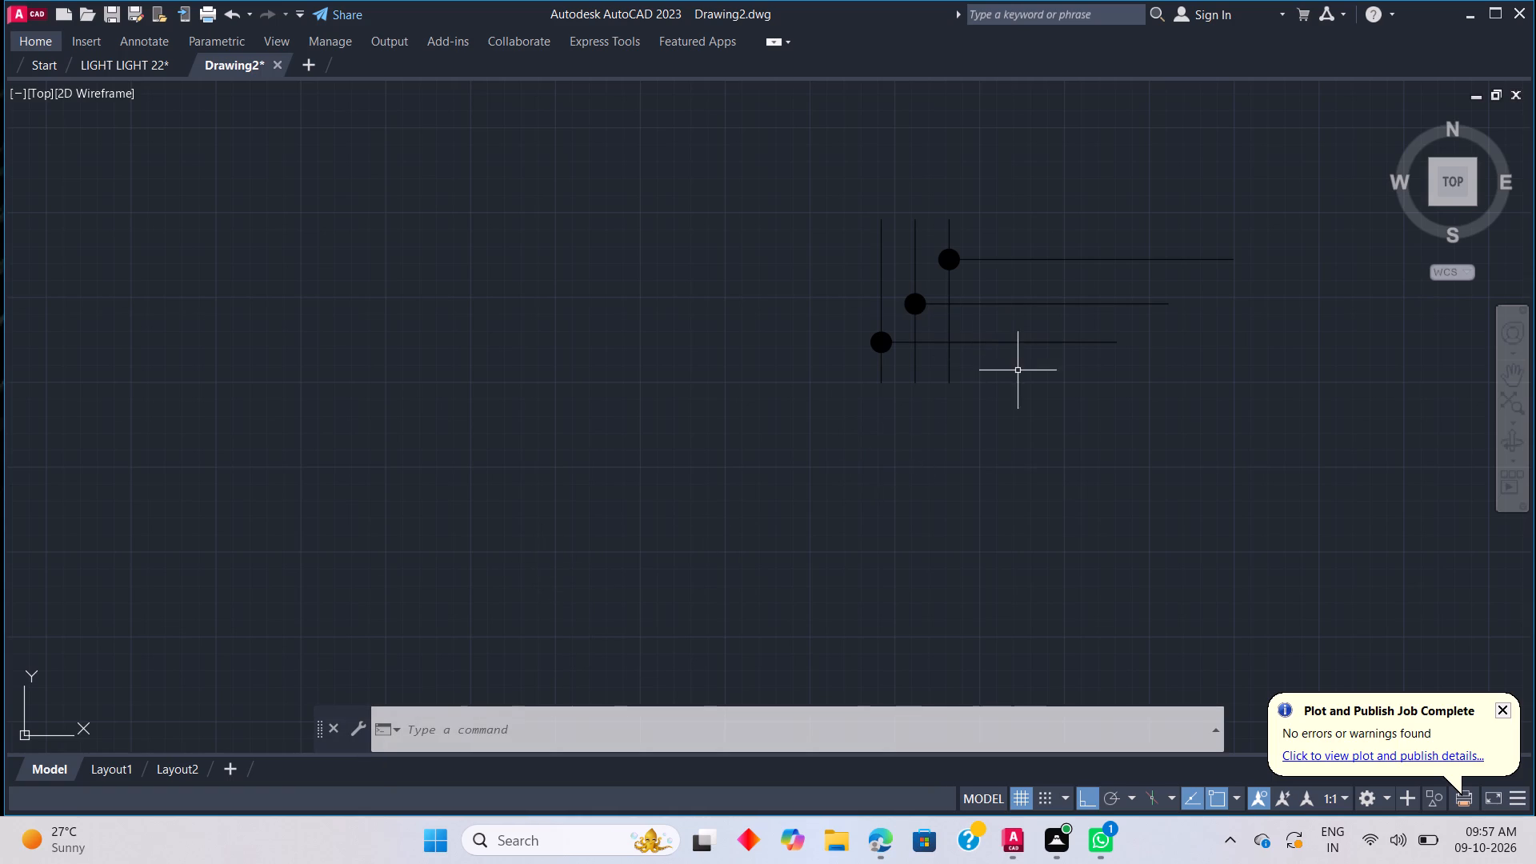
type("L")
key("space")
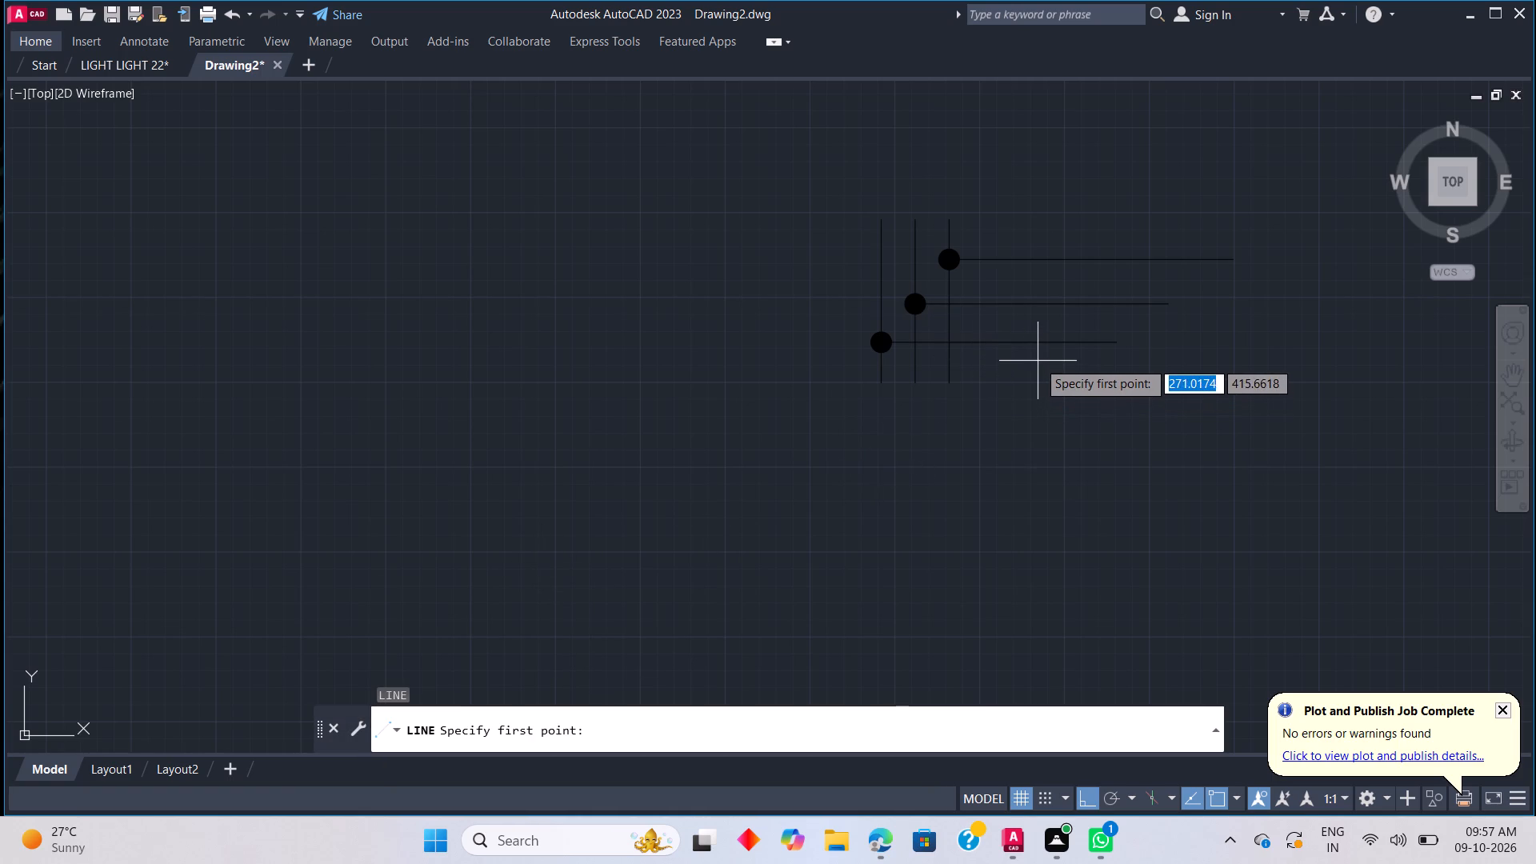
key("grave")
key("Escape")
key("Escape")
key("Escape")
Draw a vertical line downward from the right end of the lowest horizontal leader line.
type("L")
key("space")
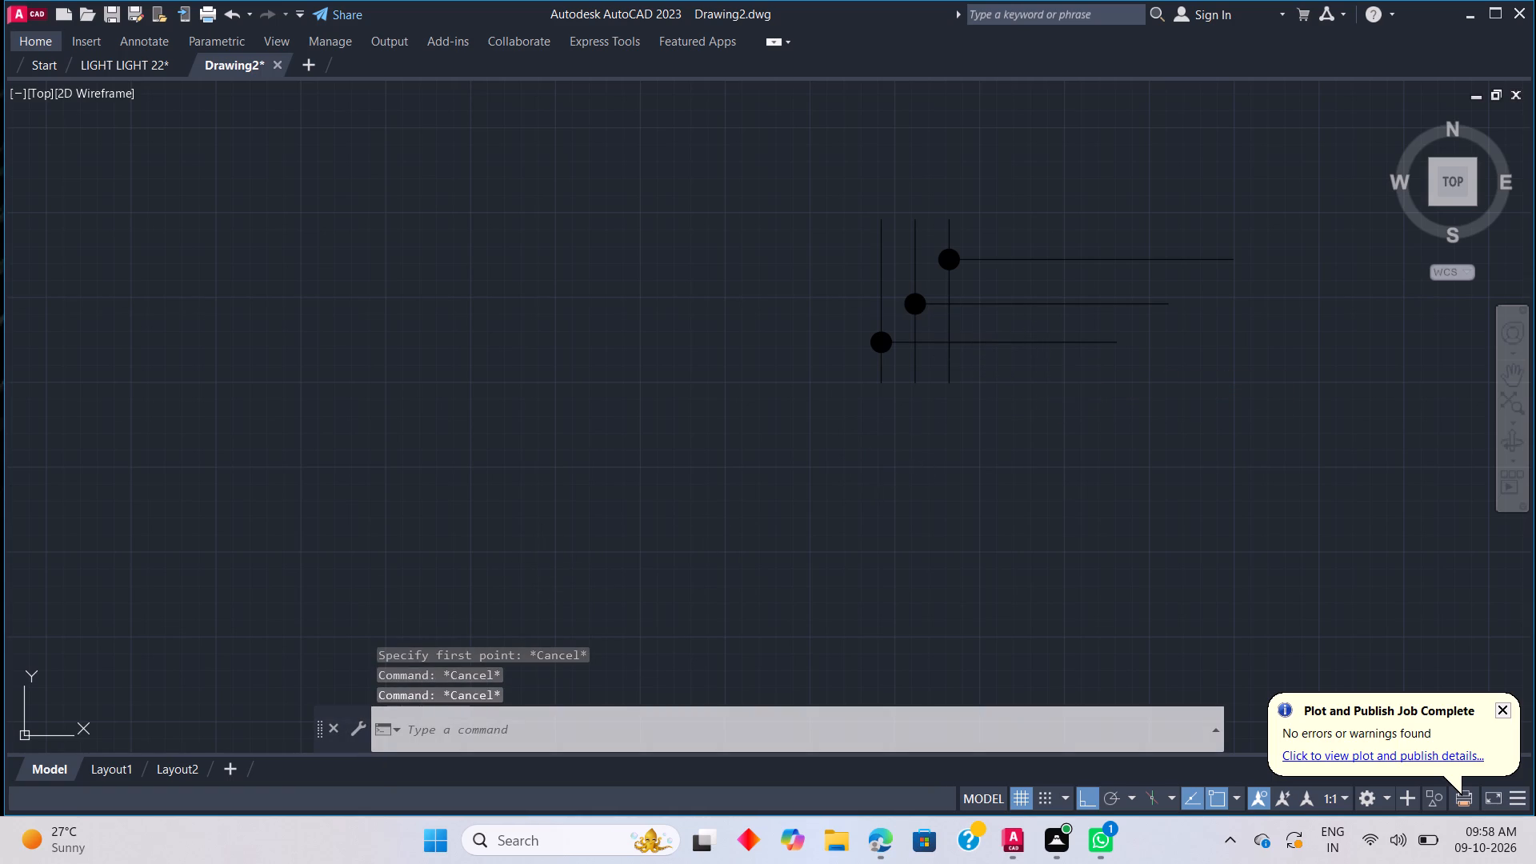
left_click(1110, 344)
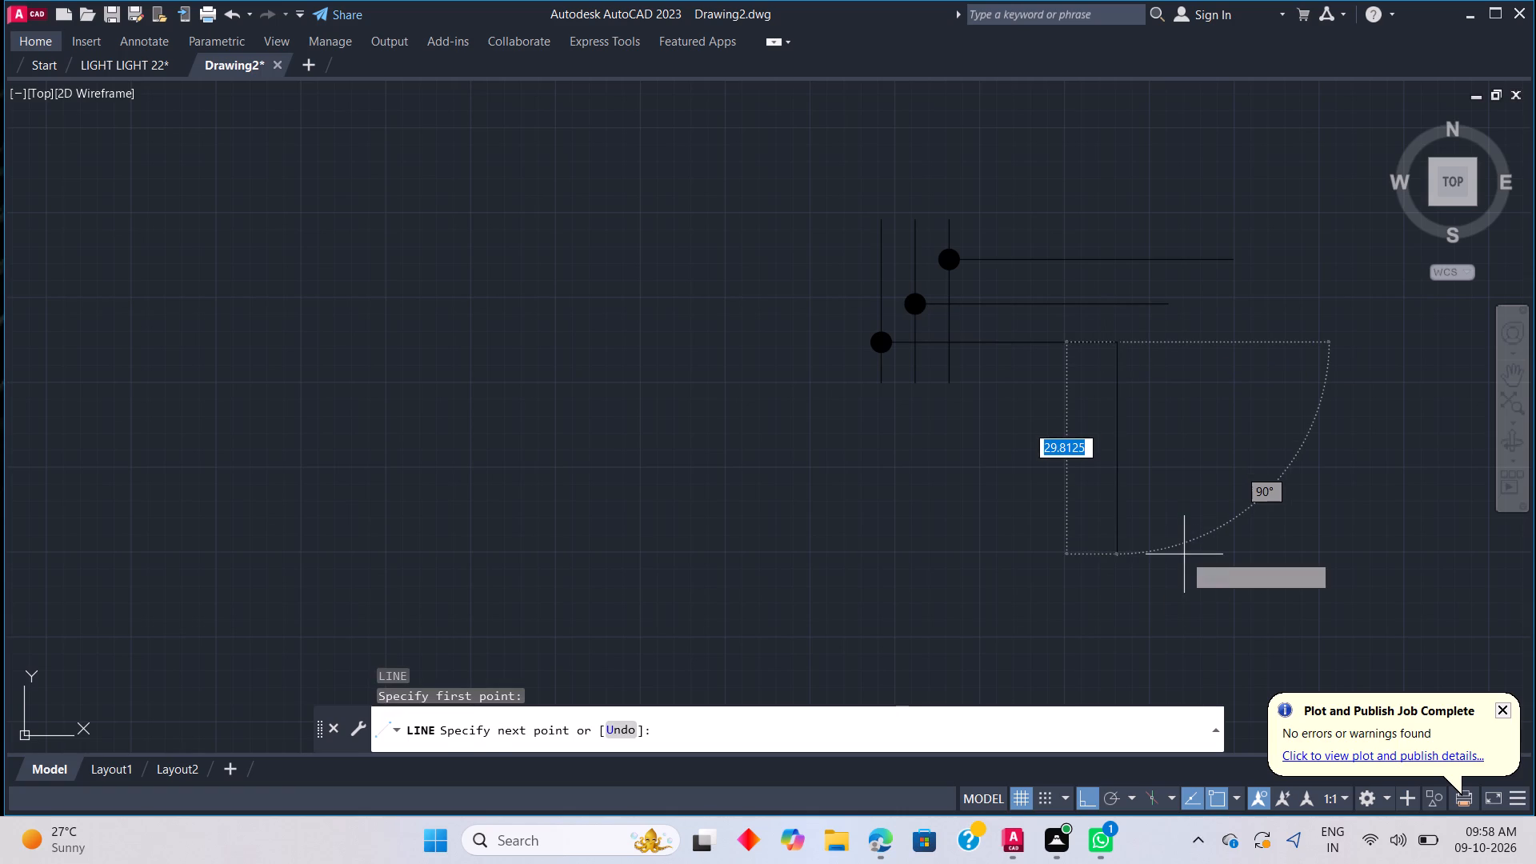
scroll(1143, 367, "up", 3)
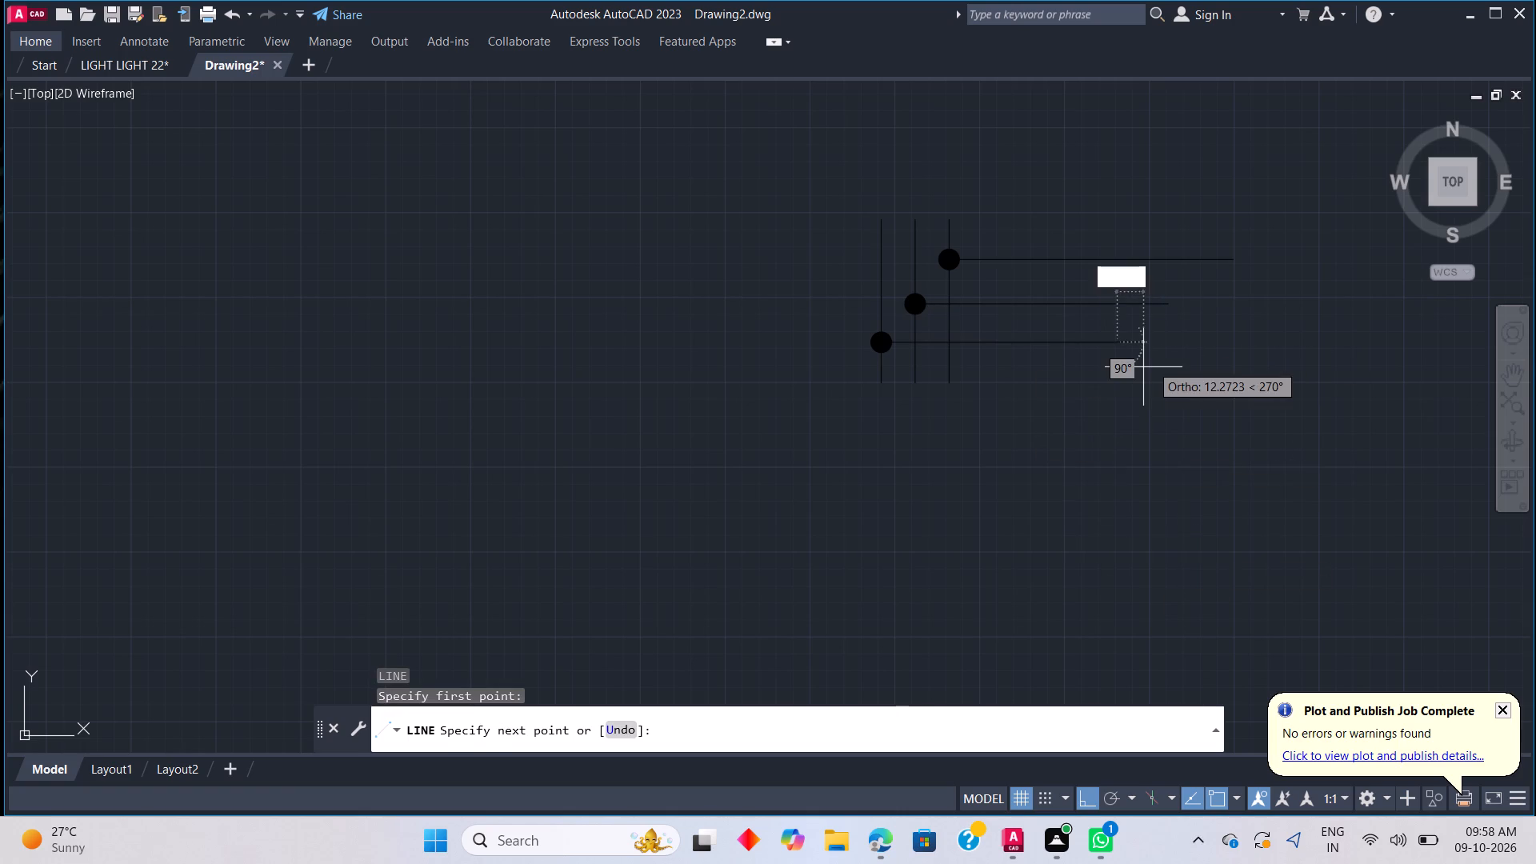
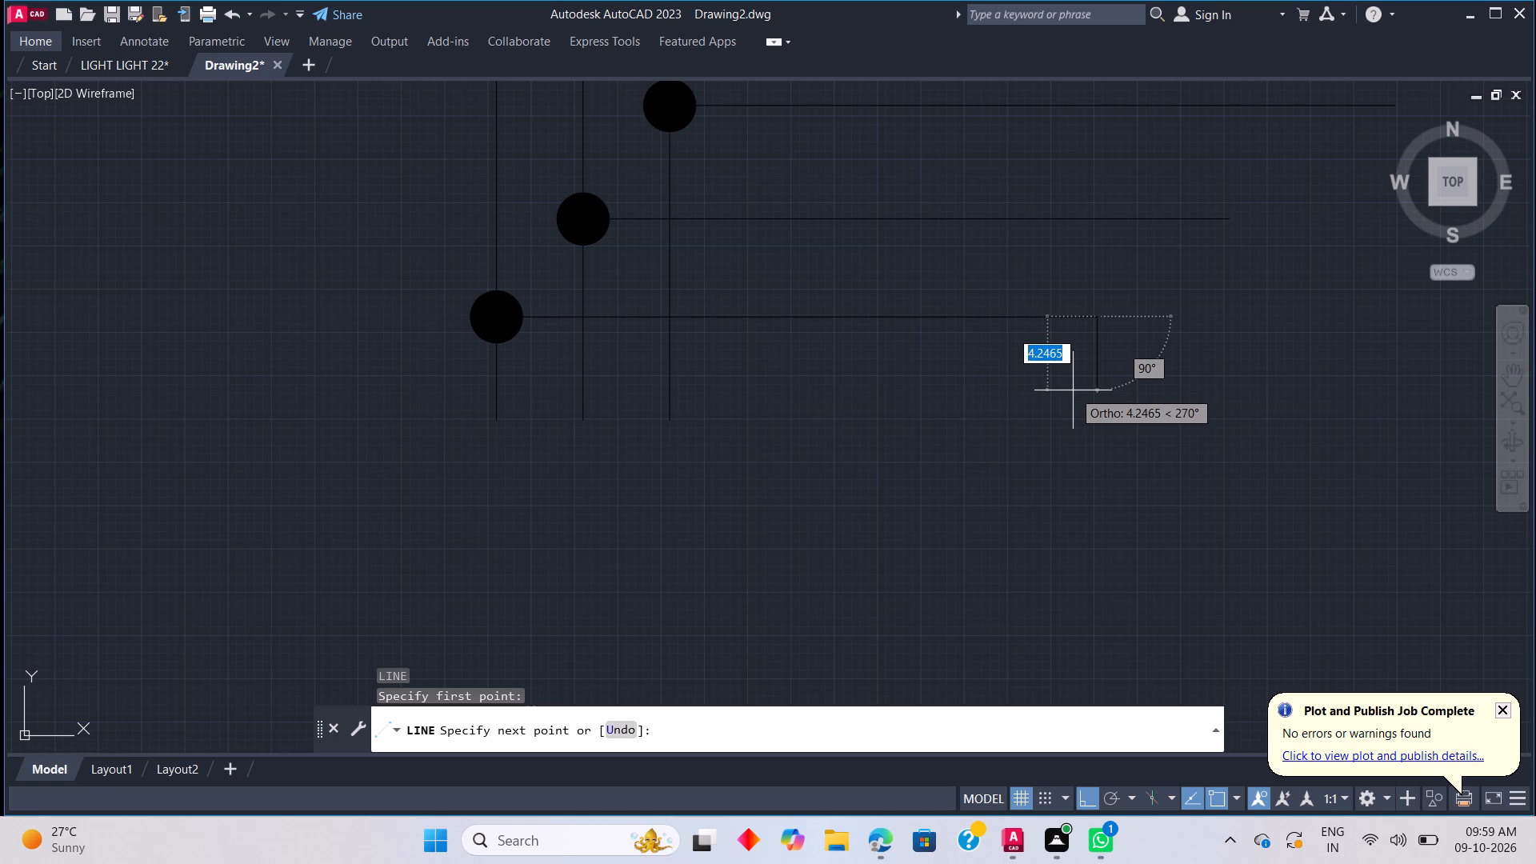
Finish the vertical line about 4.2 units down from the right end of the lowest leader line.
left_click(1073, 390)
key("Escape")
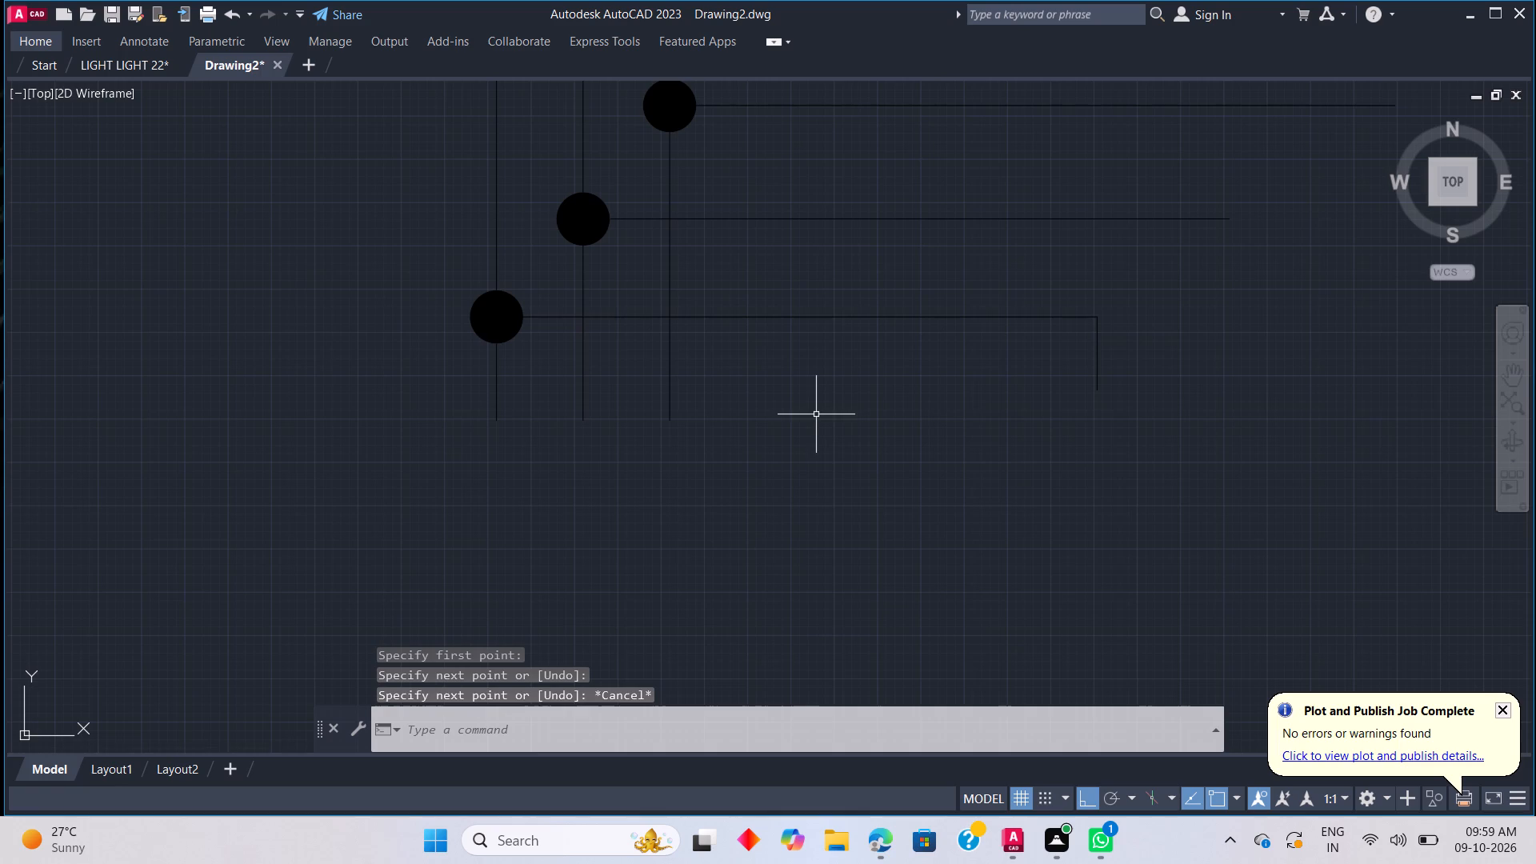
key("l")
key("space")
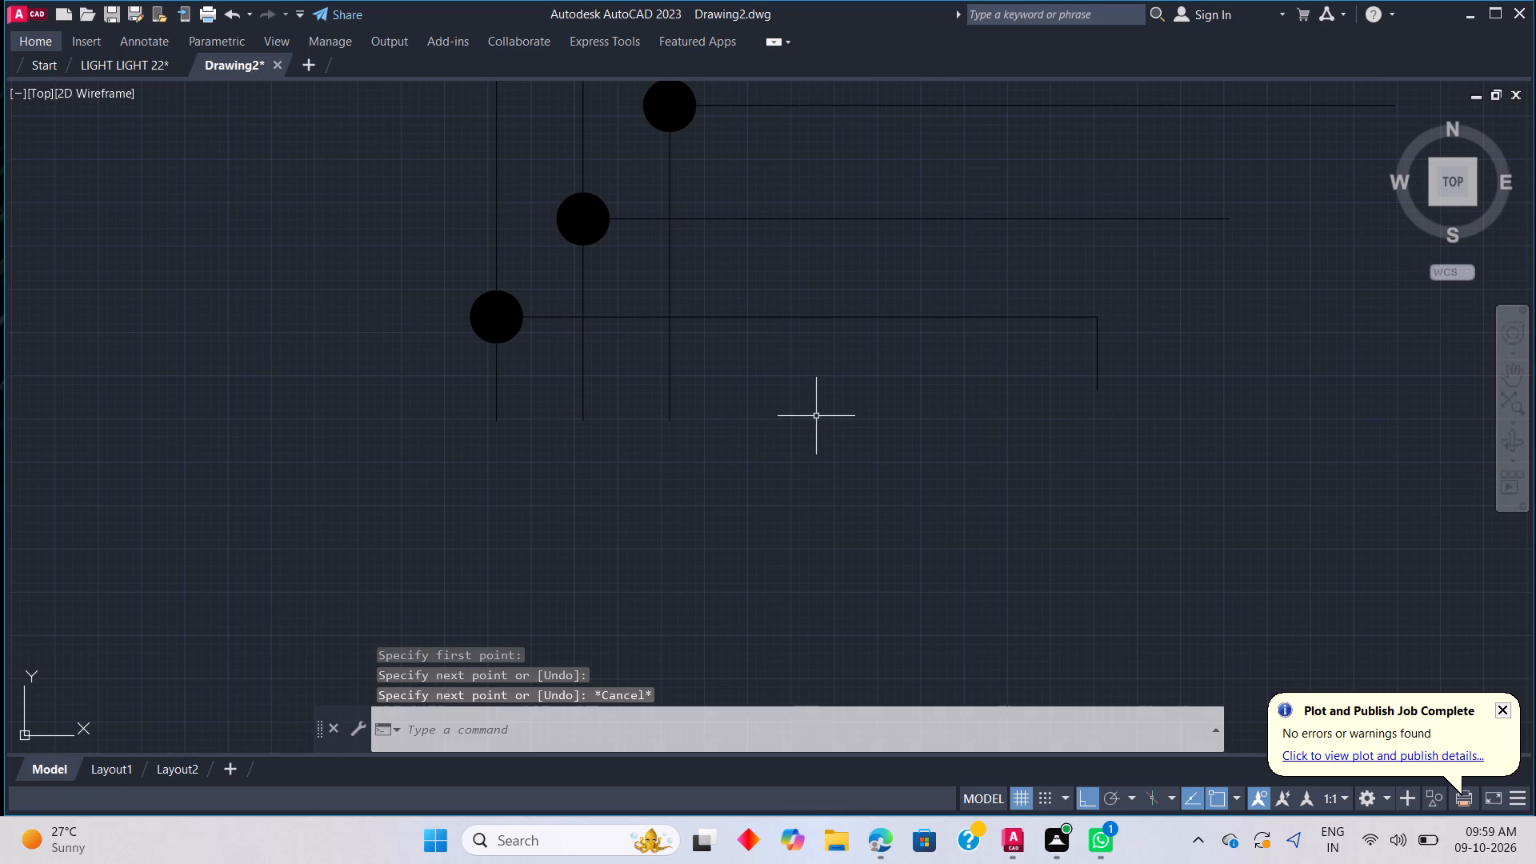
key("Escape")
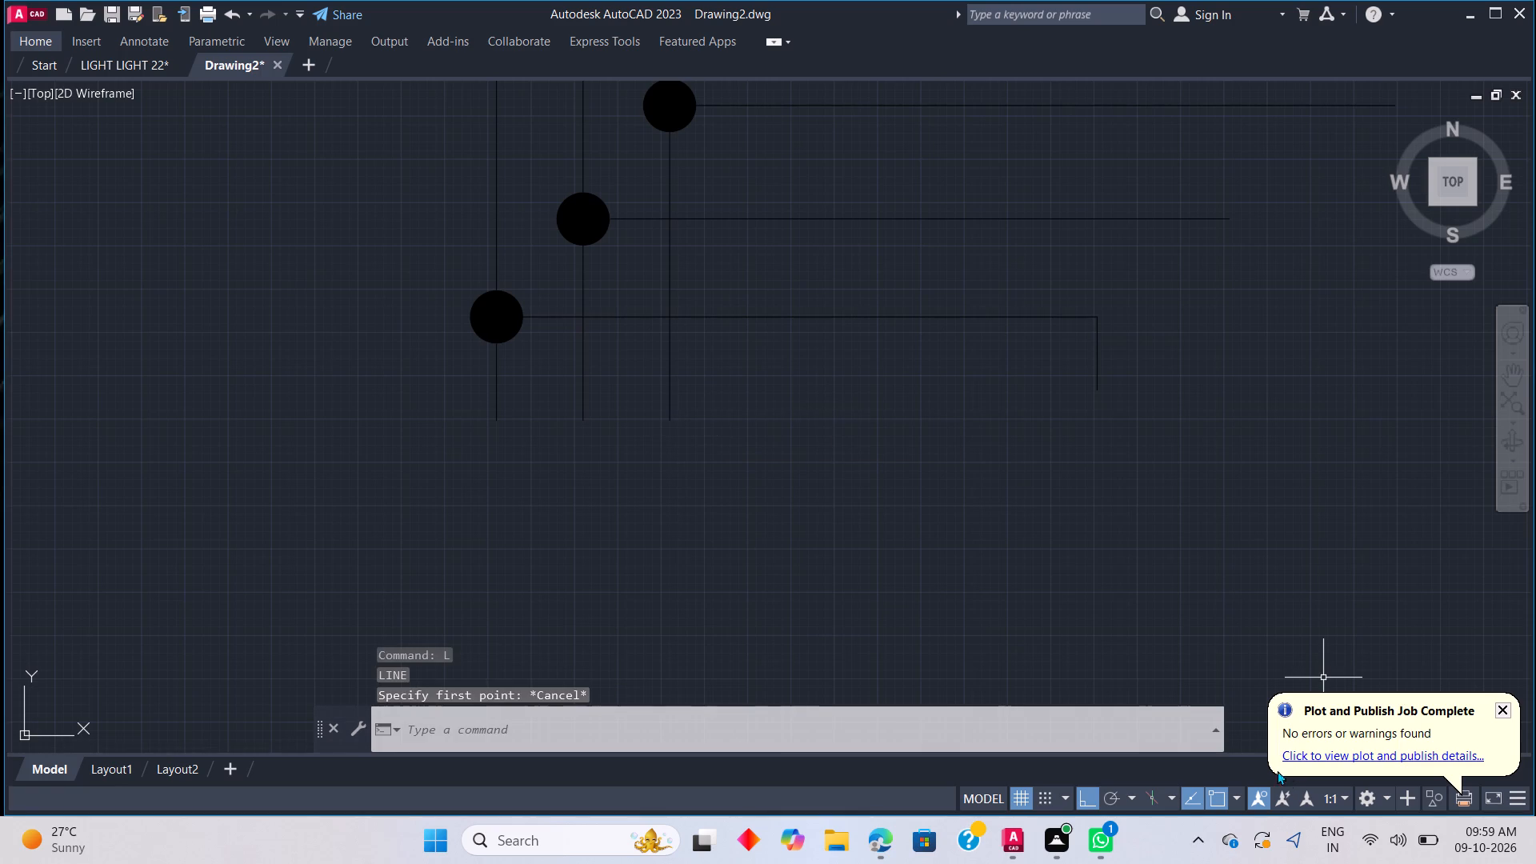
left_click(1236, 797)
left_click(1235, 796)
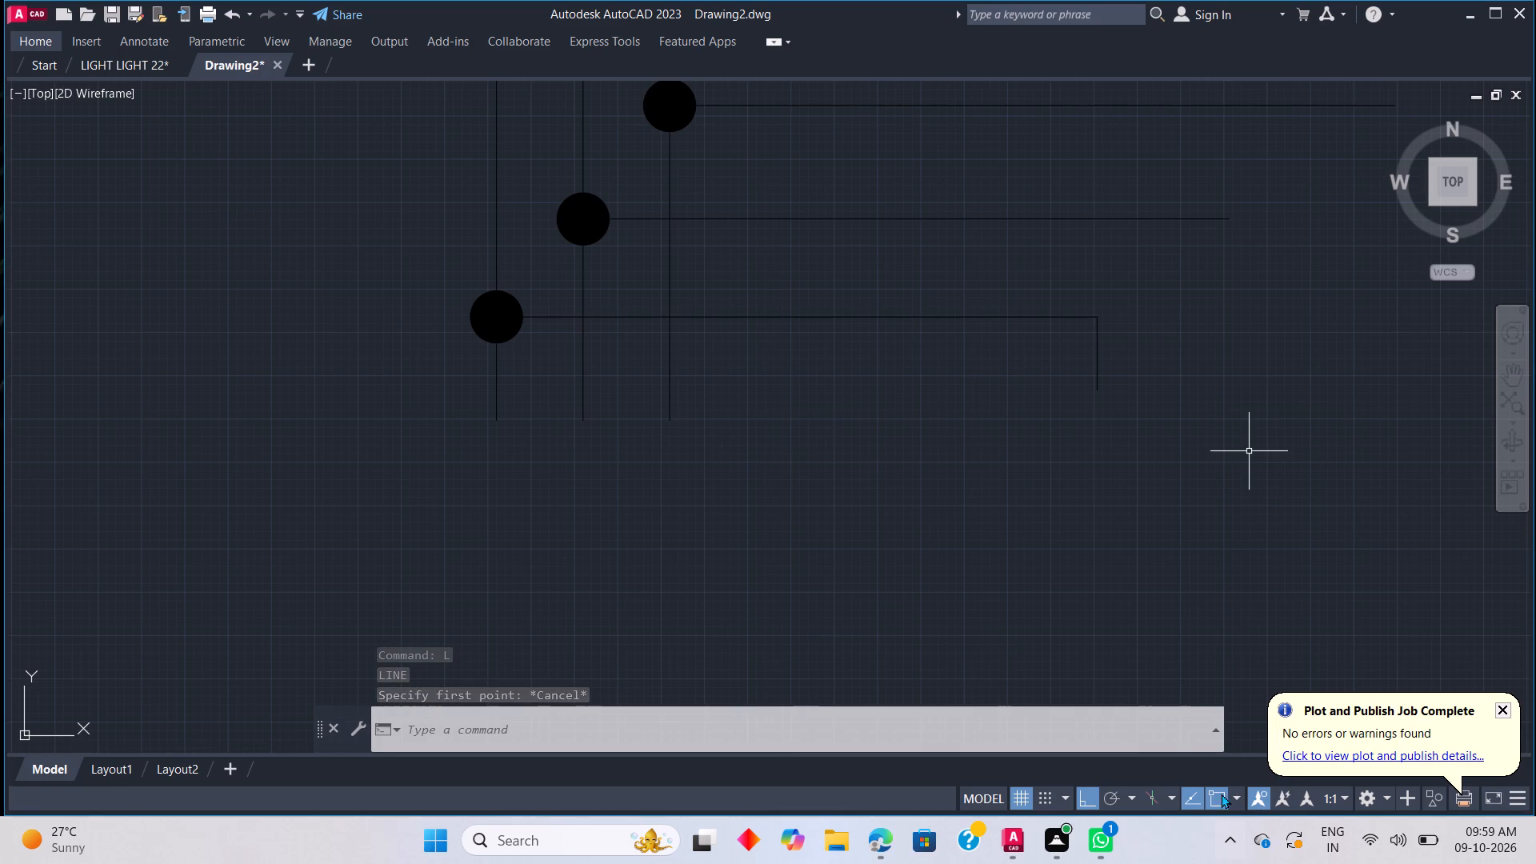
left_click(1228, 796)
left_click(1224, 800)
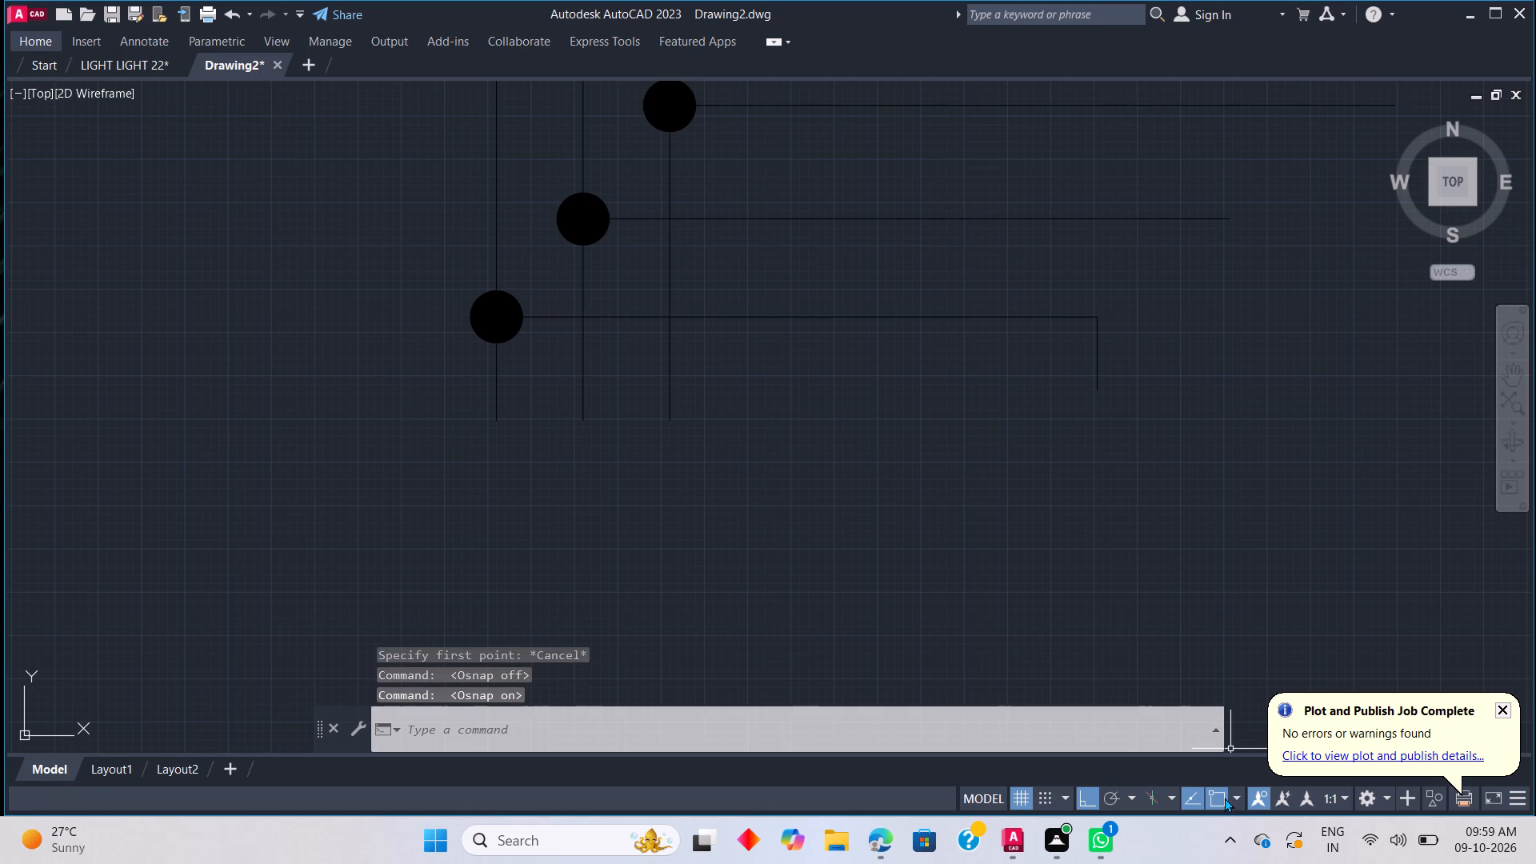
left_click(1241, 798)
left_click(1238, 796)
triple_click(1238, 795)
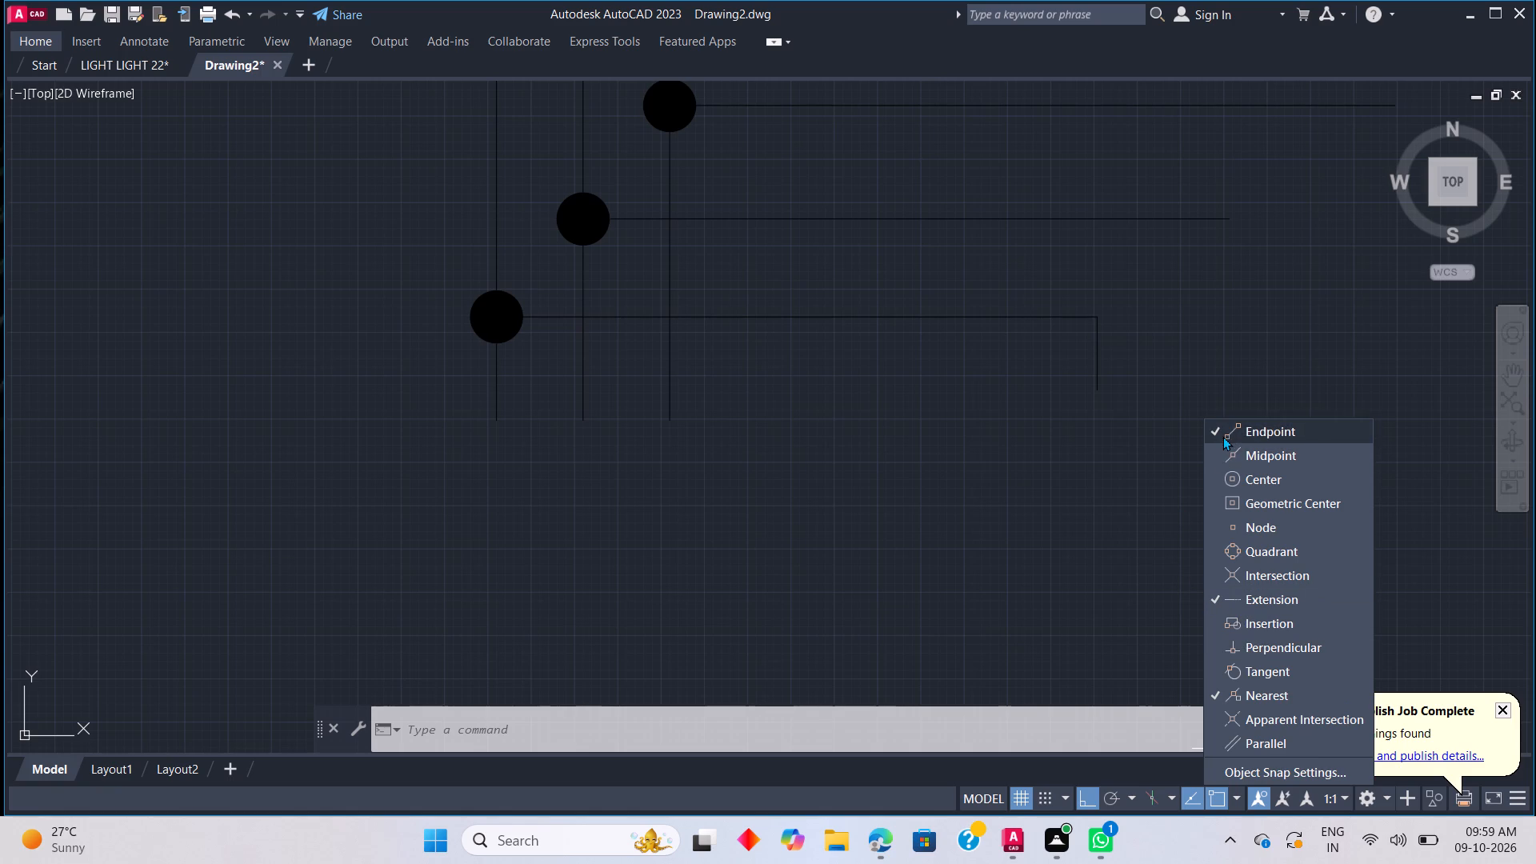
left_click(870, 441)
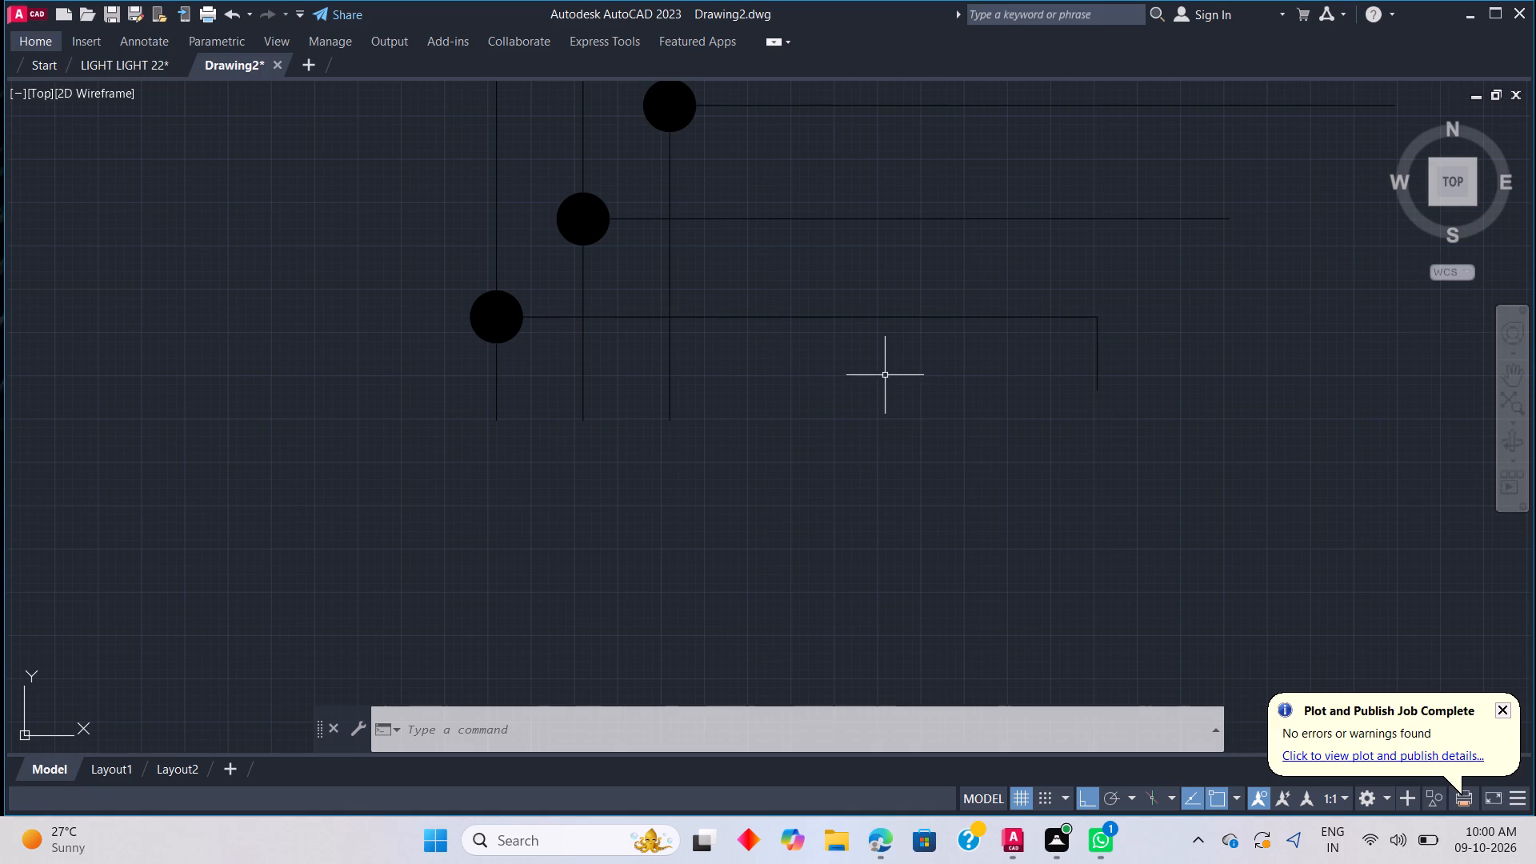
Draw a horizontal baseline from the bottom end of the rightmost parallel vertical line, extending right past the end of the topmost leader.
type("L")
key("space")
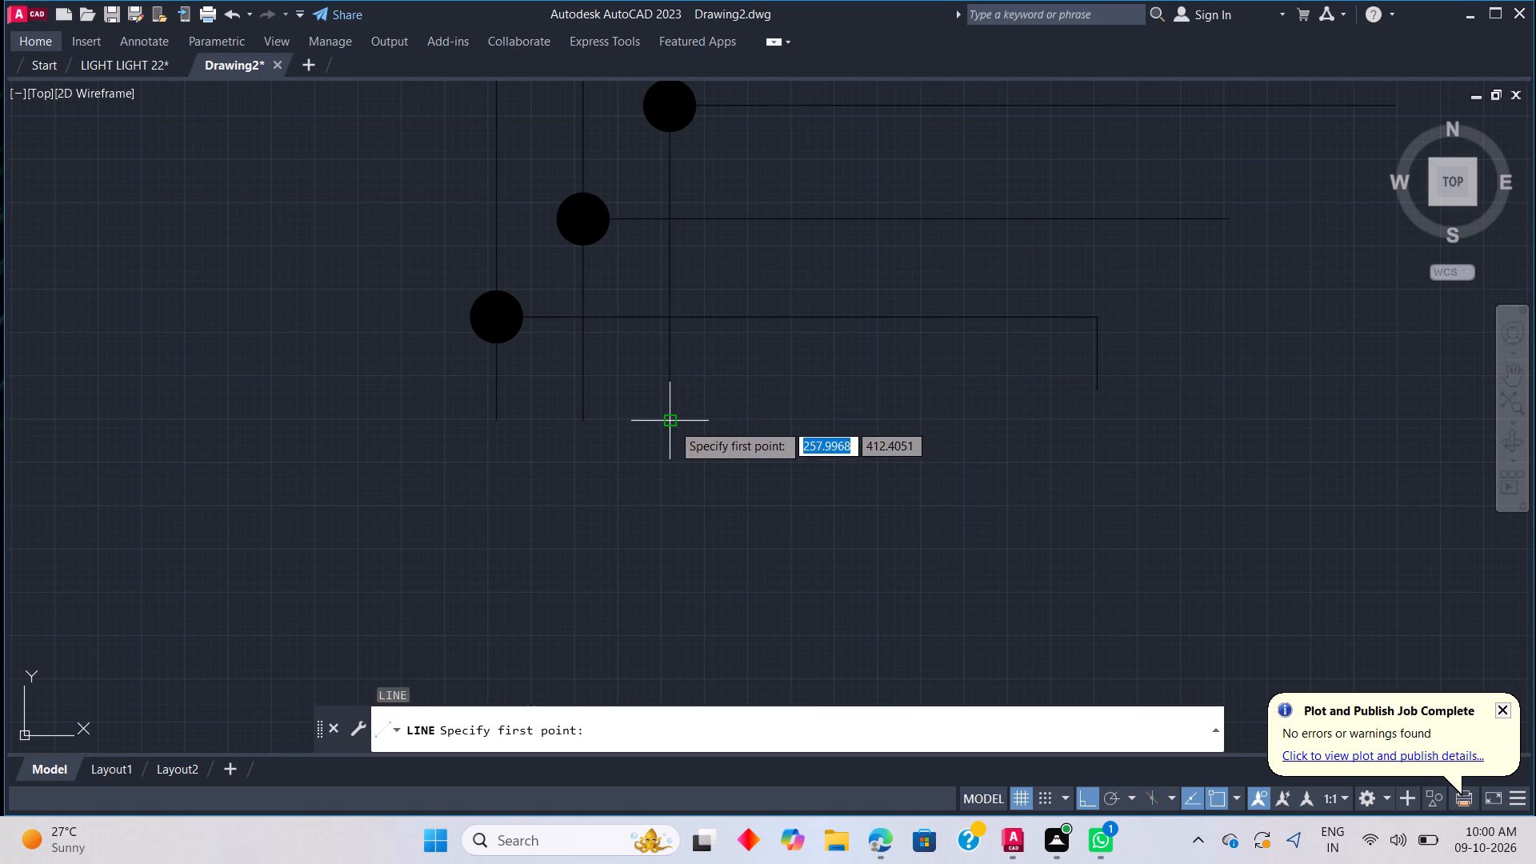
left_click(667, 417)
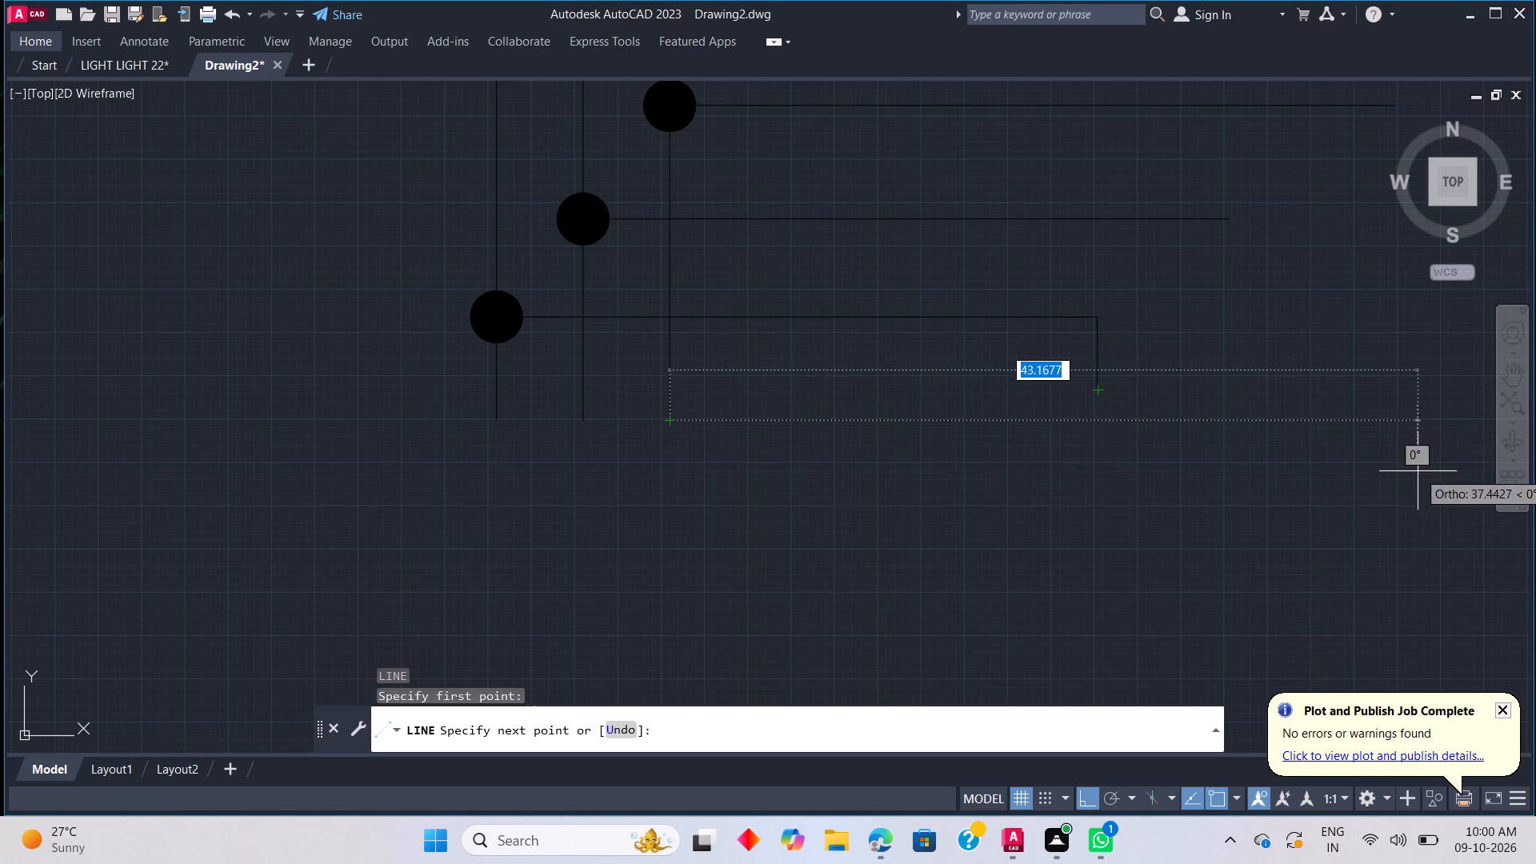
middle_click(1454, 474)
middle_click_drag(1454, 474, 1189, 456)
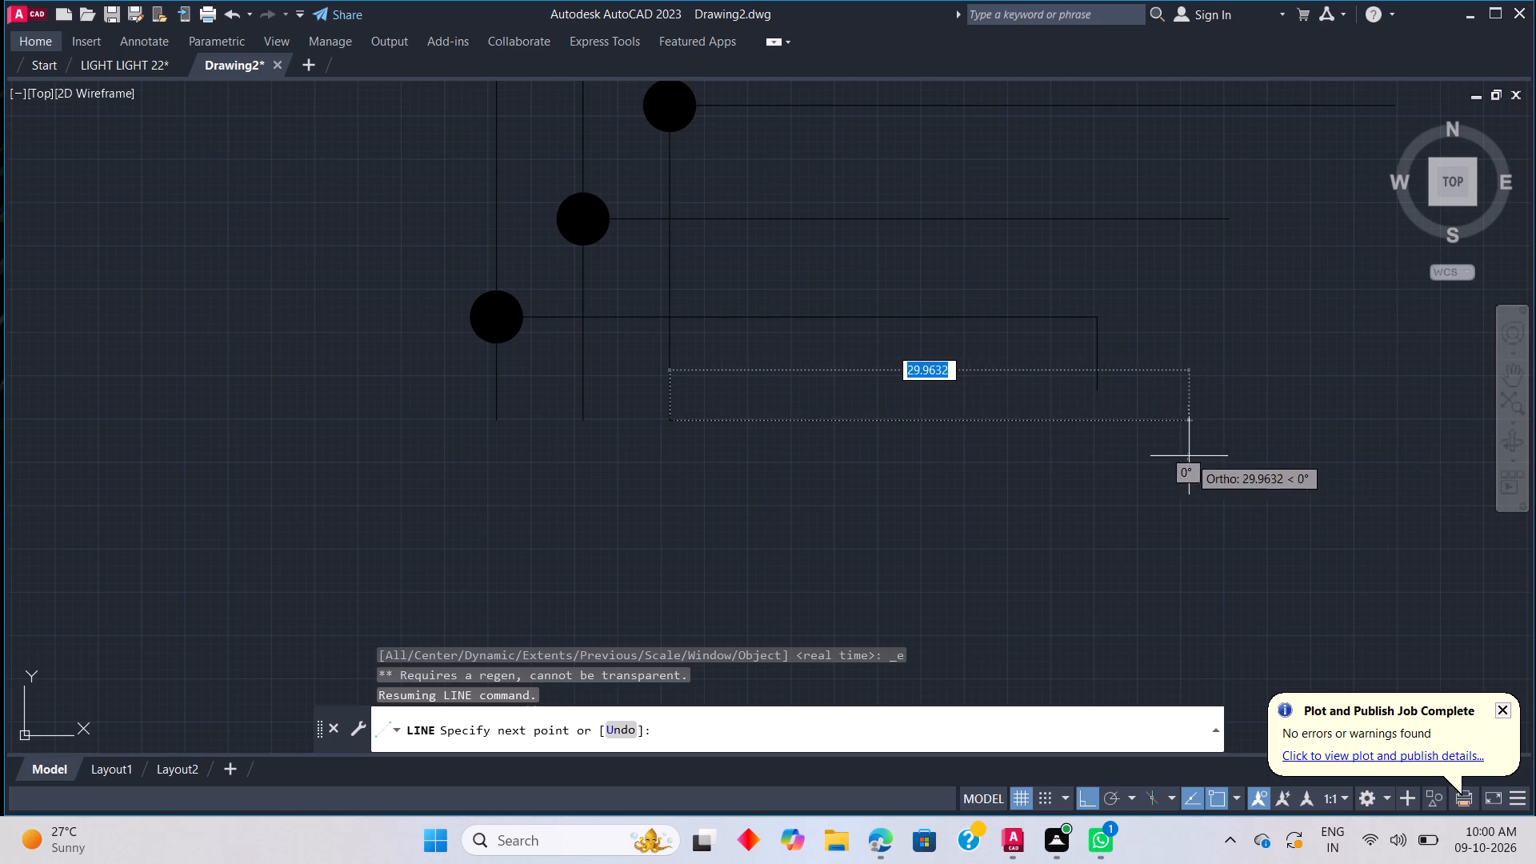
middle_click_drag(1314, 446, 1078, 456)
left_click(1260, 434)
key("Escape")
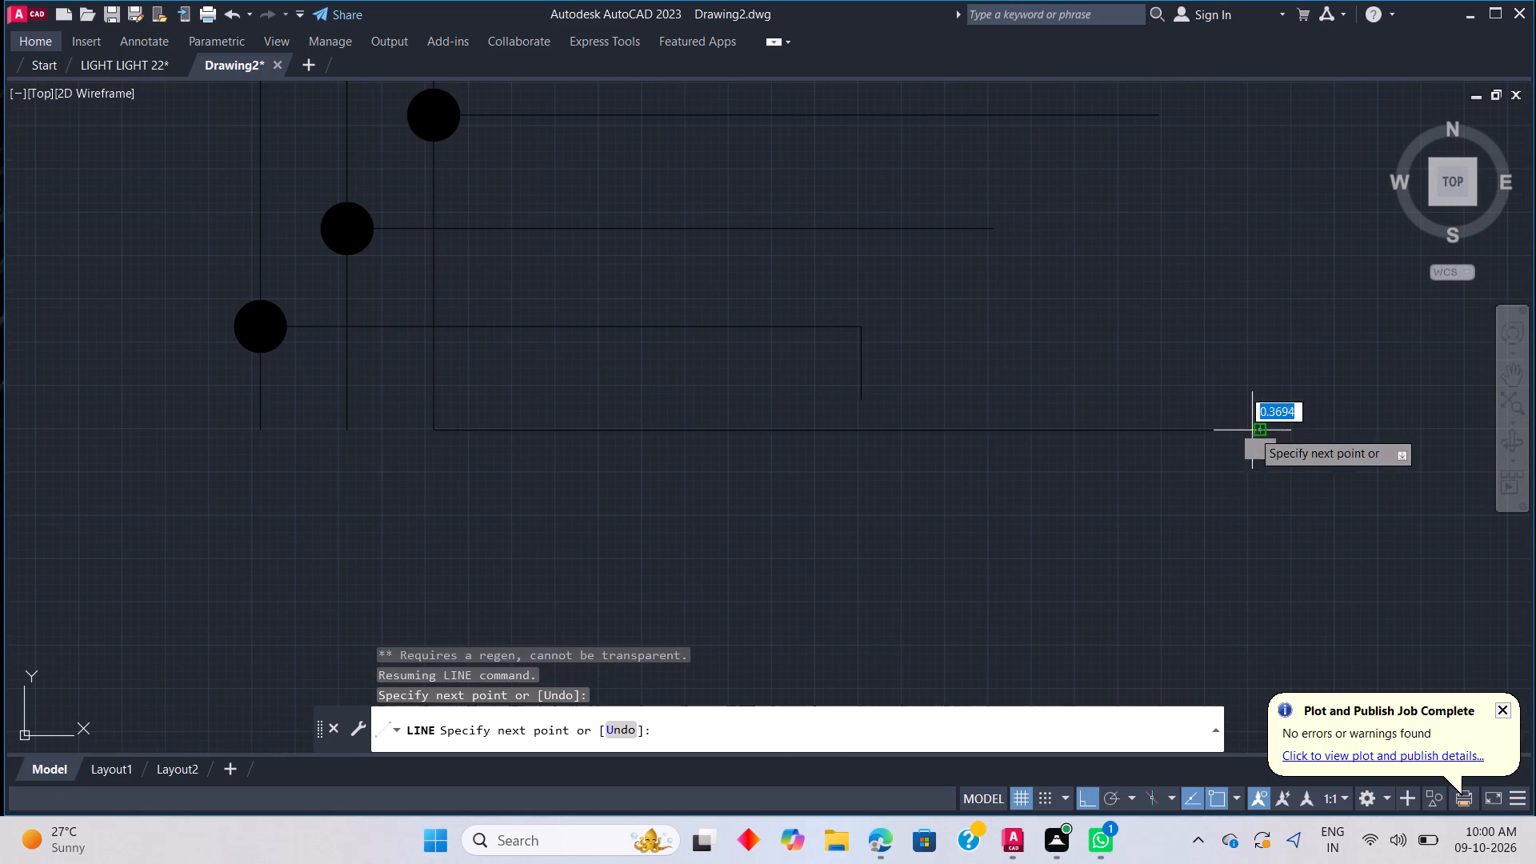
Extend the short vertical line at the end of the lowest leader down to the horizontal baseline.
type("EX")
key("space")
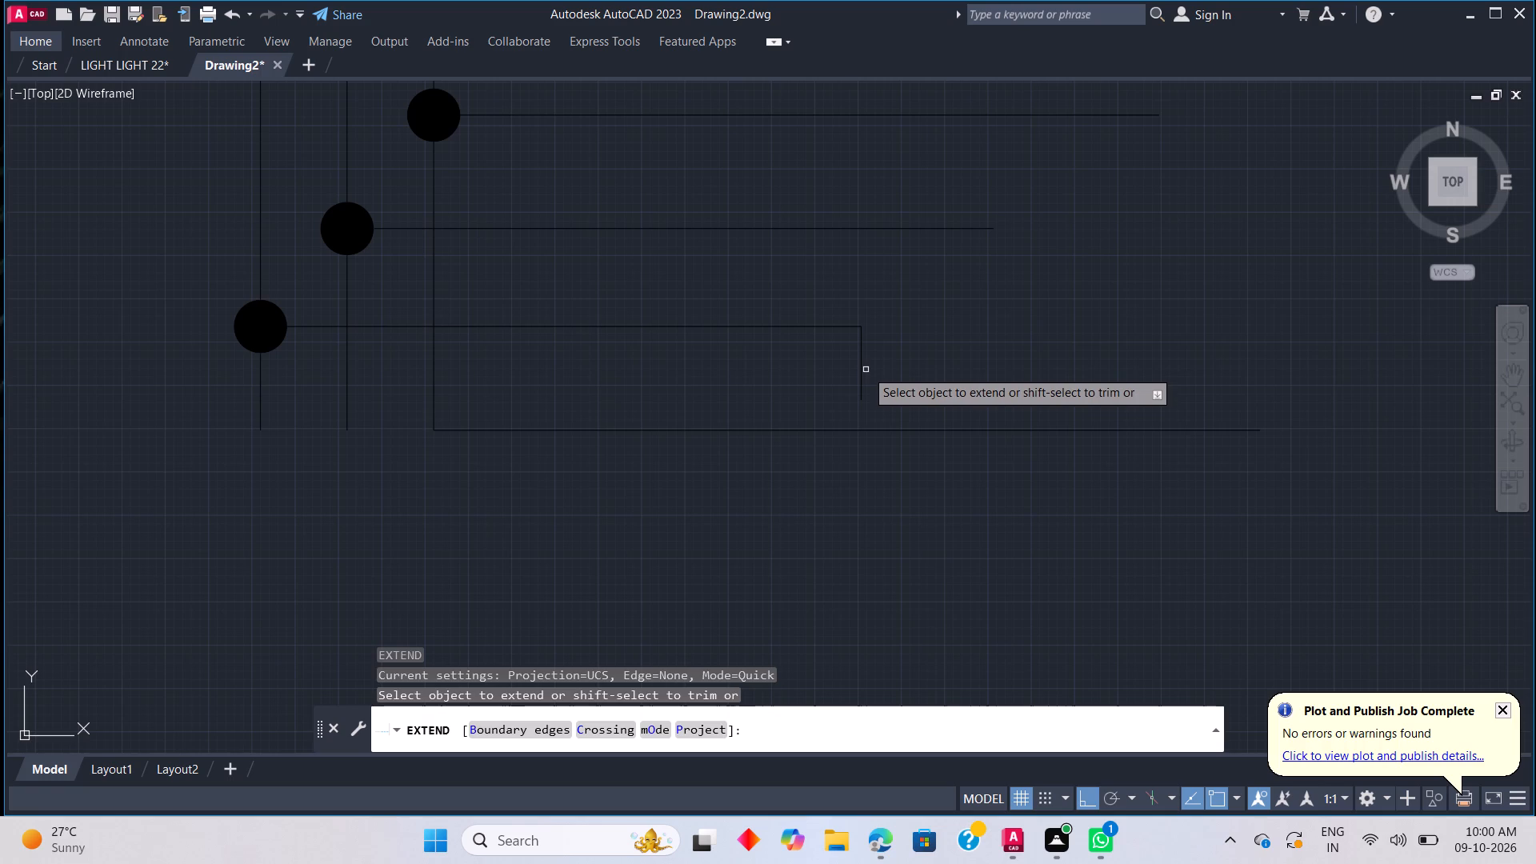
left_click(864, 369)
left_click(992, 229)
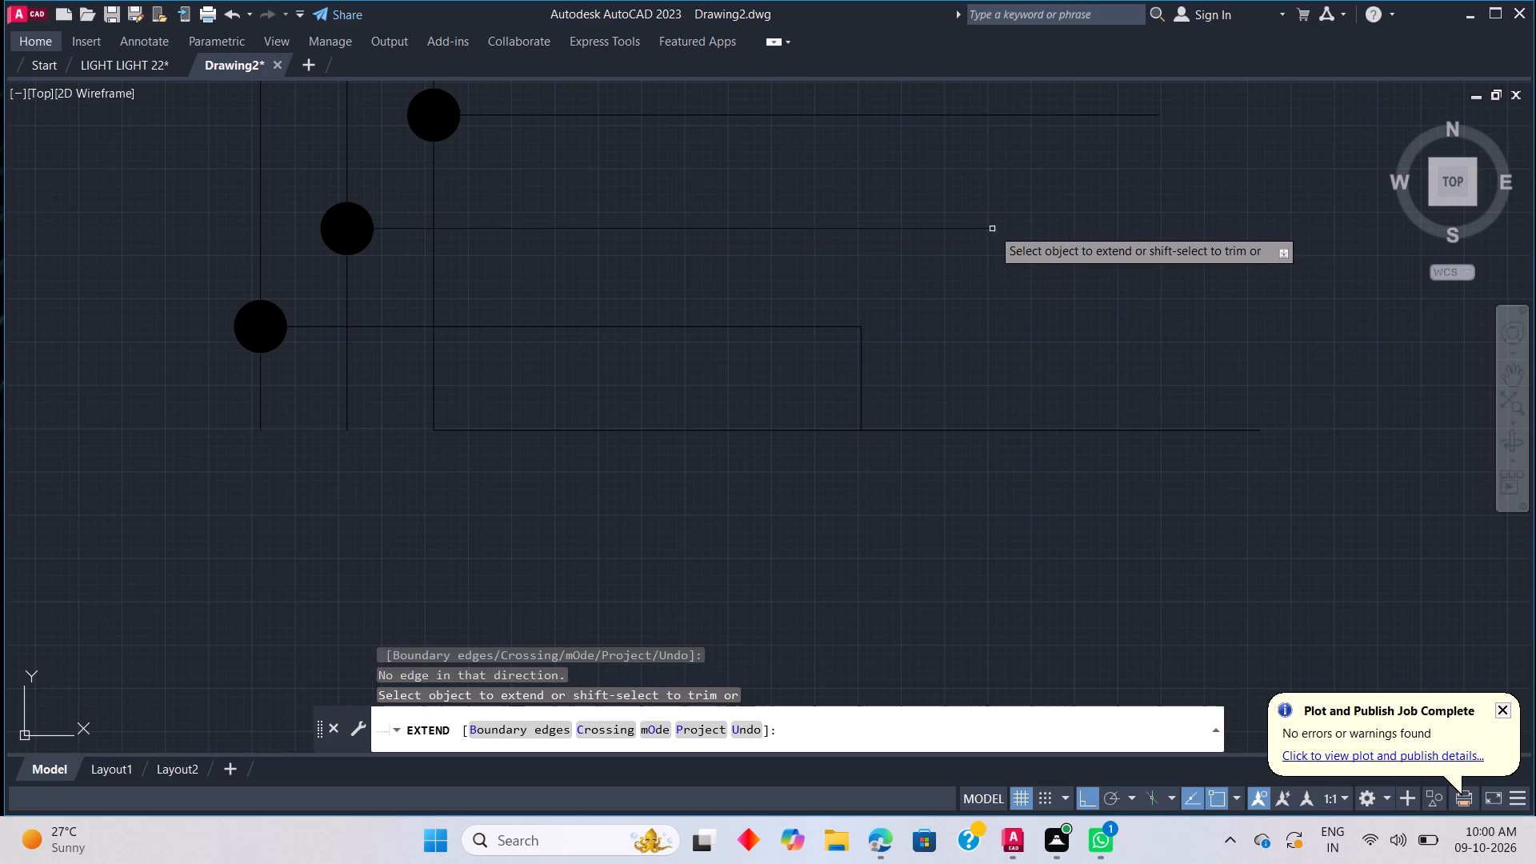
key("Escape")
Draw a line from the right end of the middle leader down to the horizontal baseline.
type("L")
key("space")
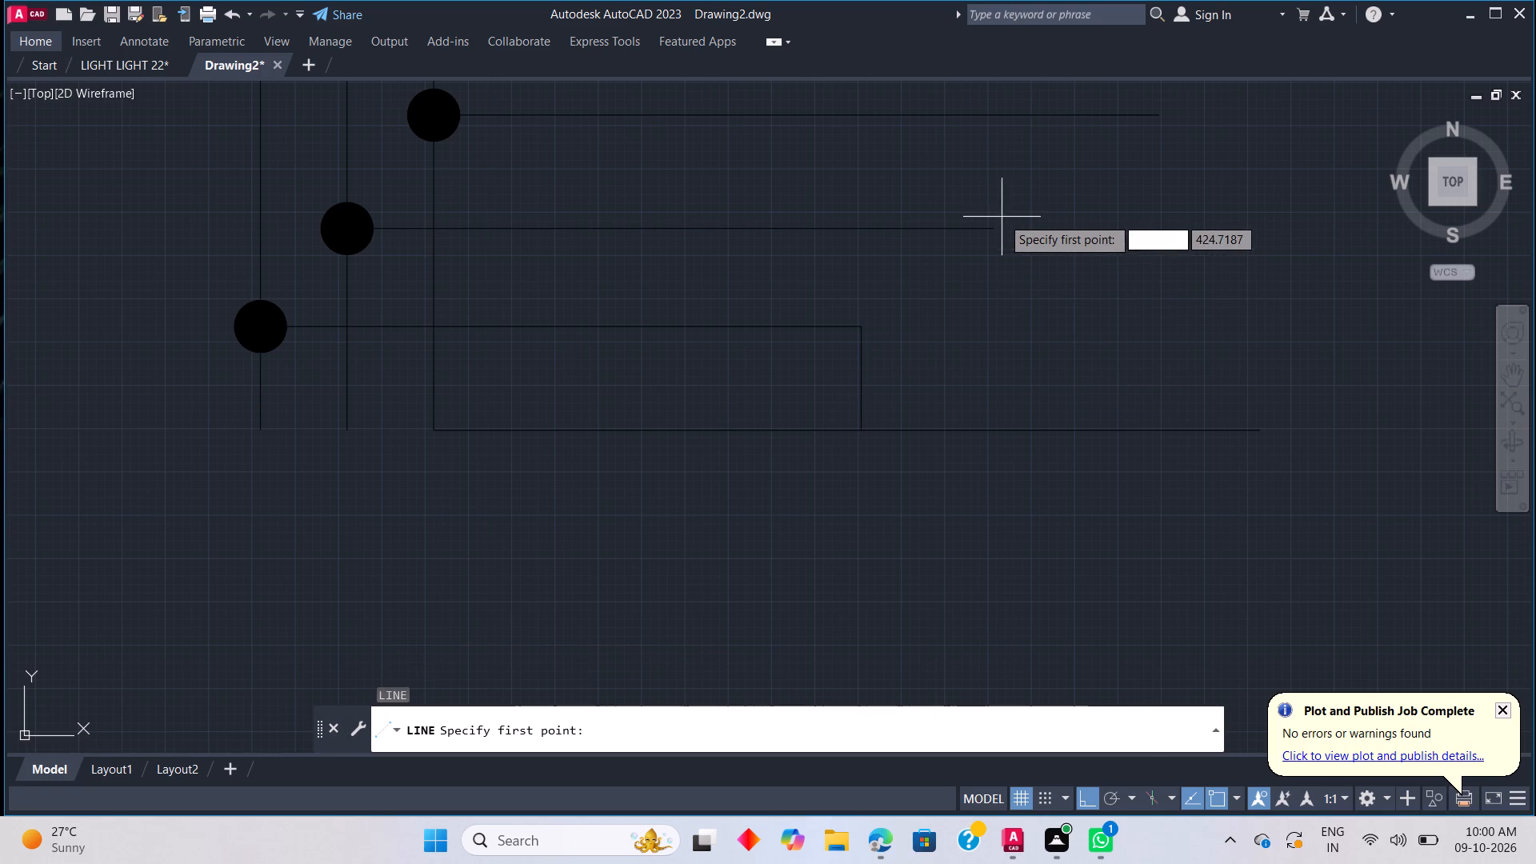
left_click(994, 234)
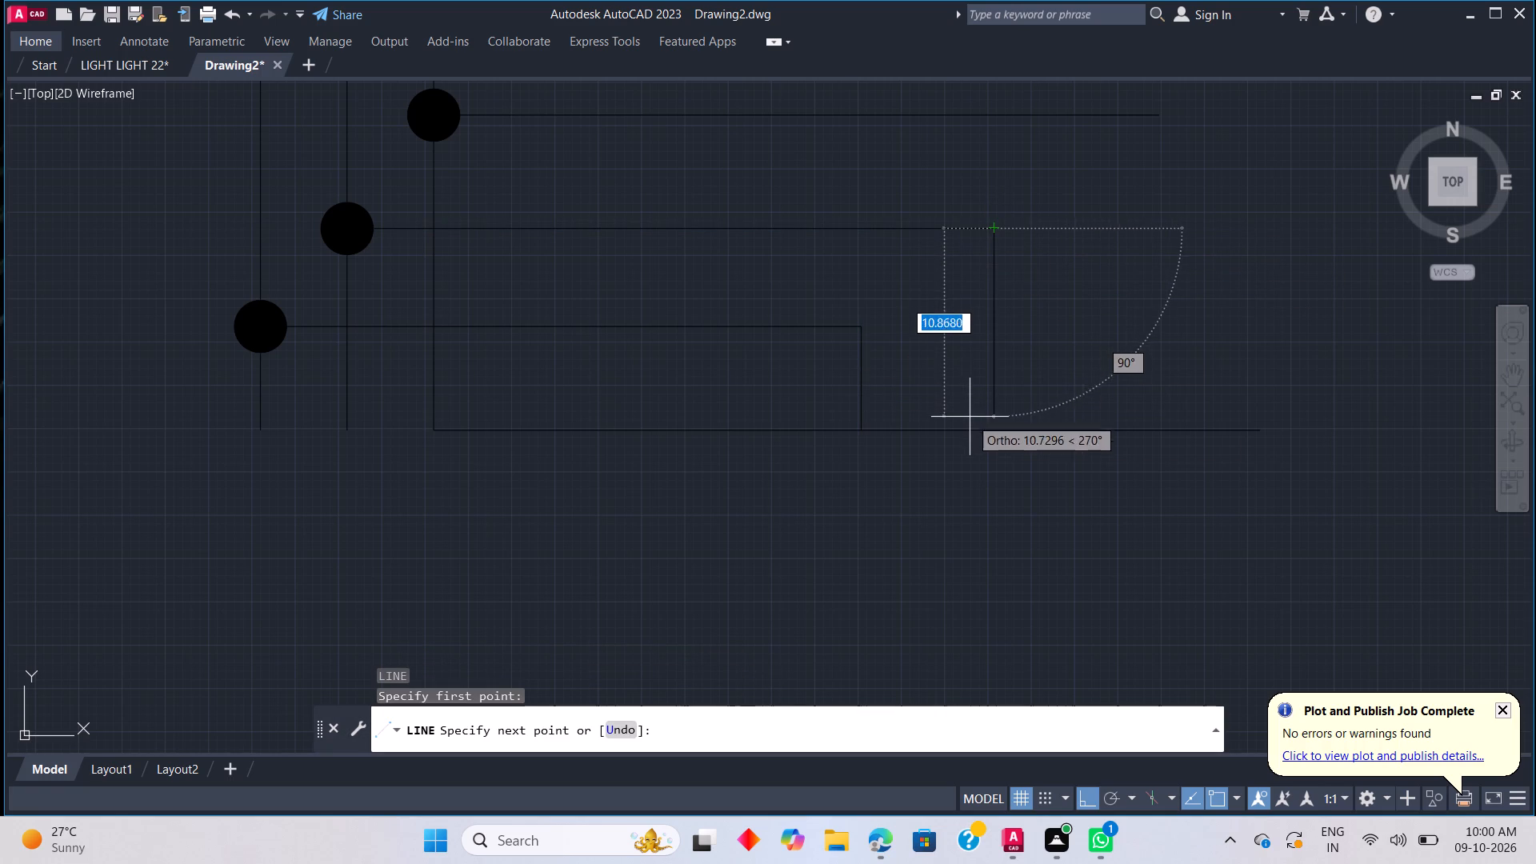
left_click(997, 435)
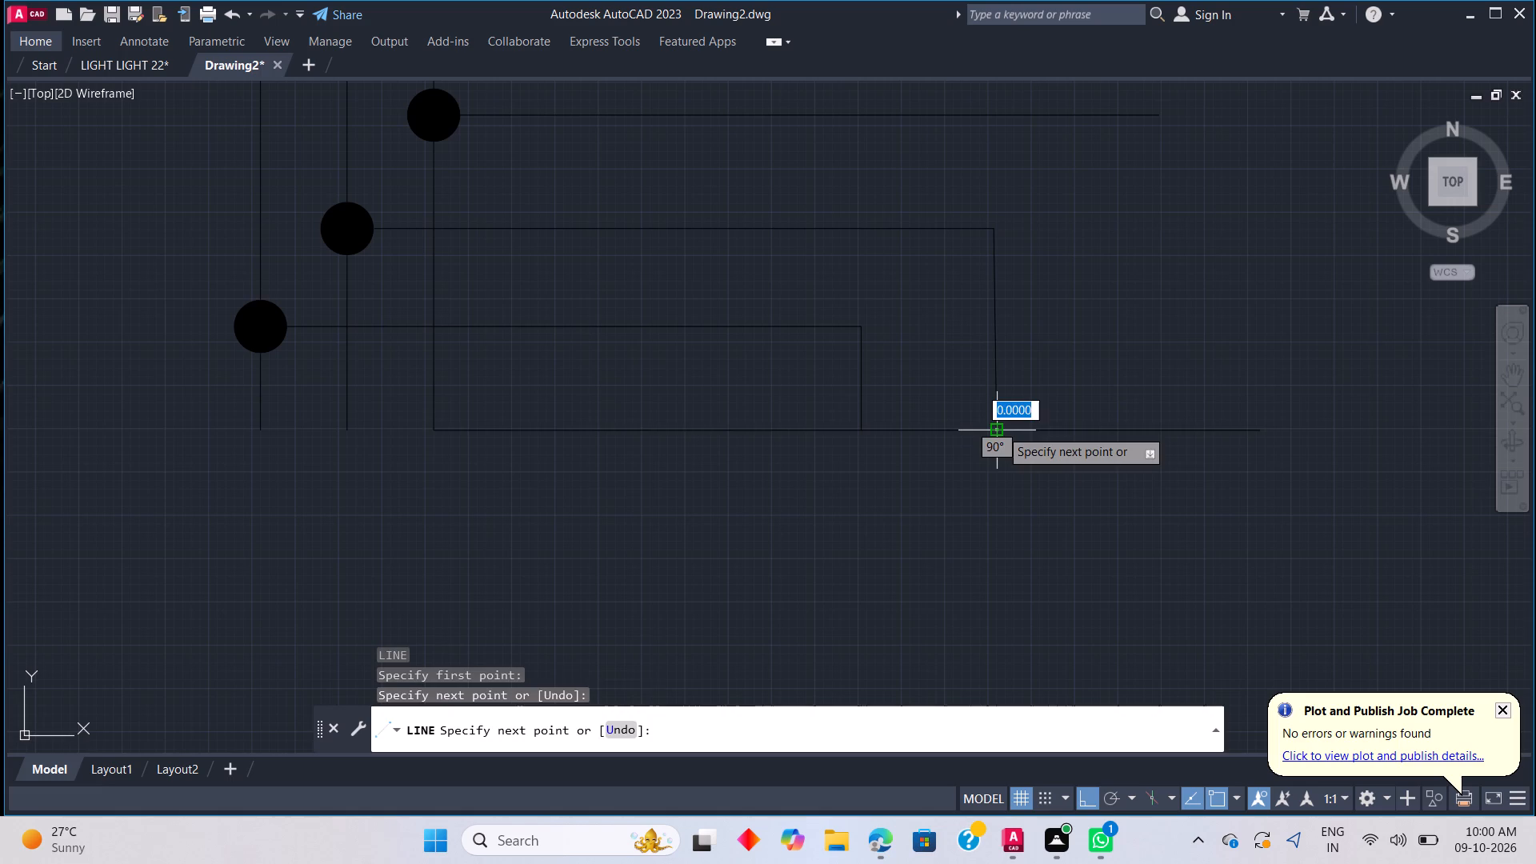
key("Escape")
Draw a vertical line about 18 units long from the right end of the topmost leader down to the baseline.
key("space")
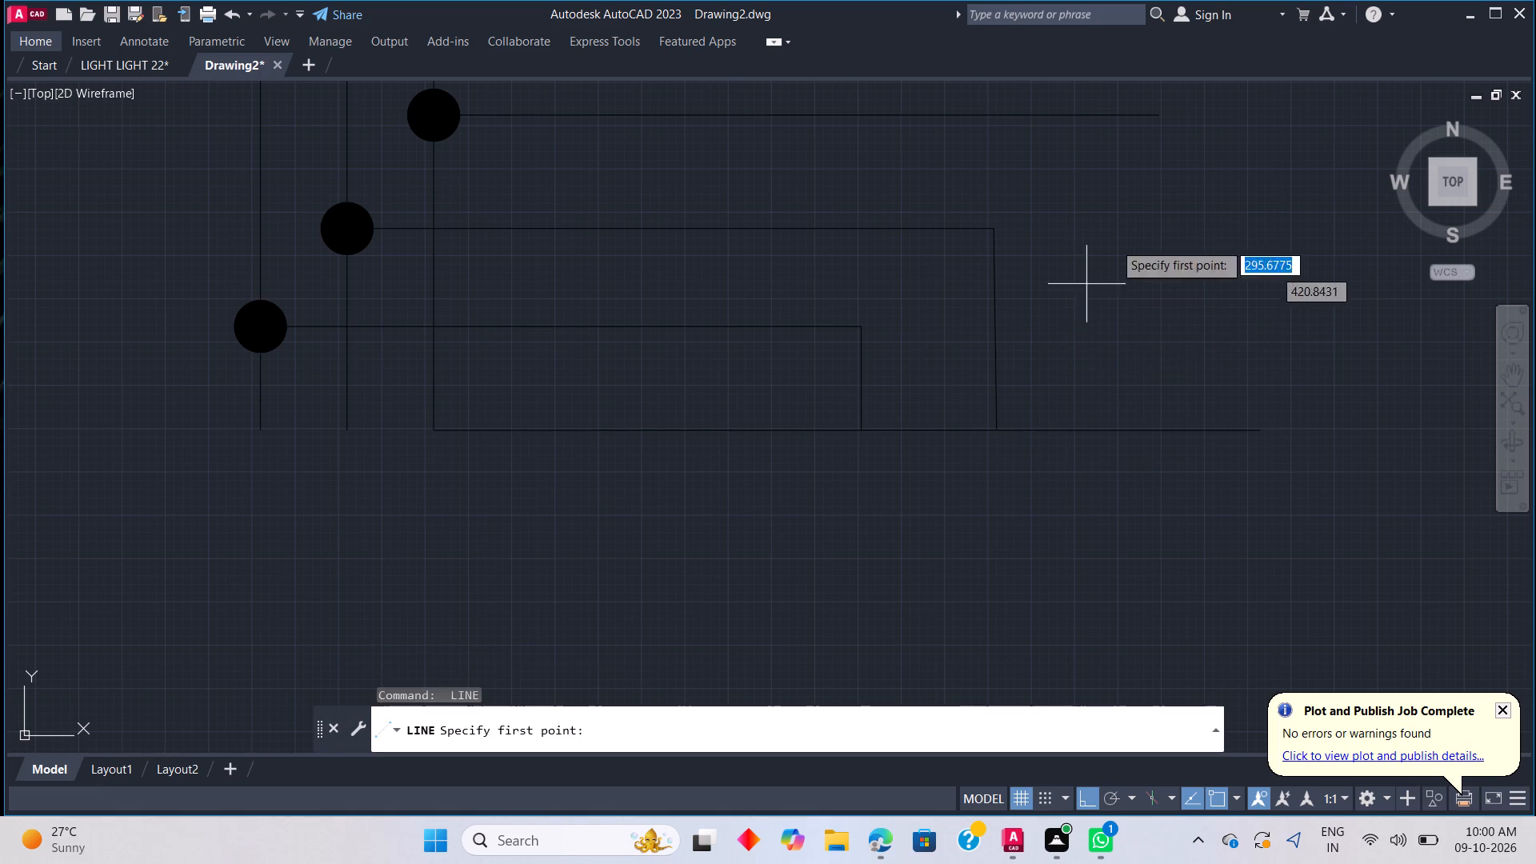
left_click(1158, 114)
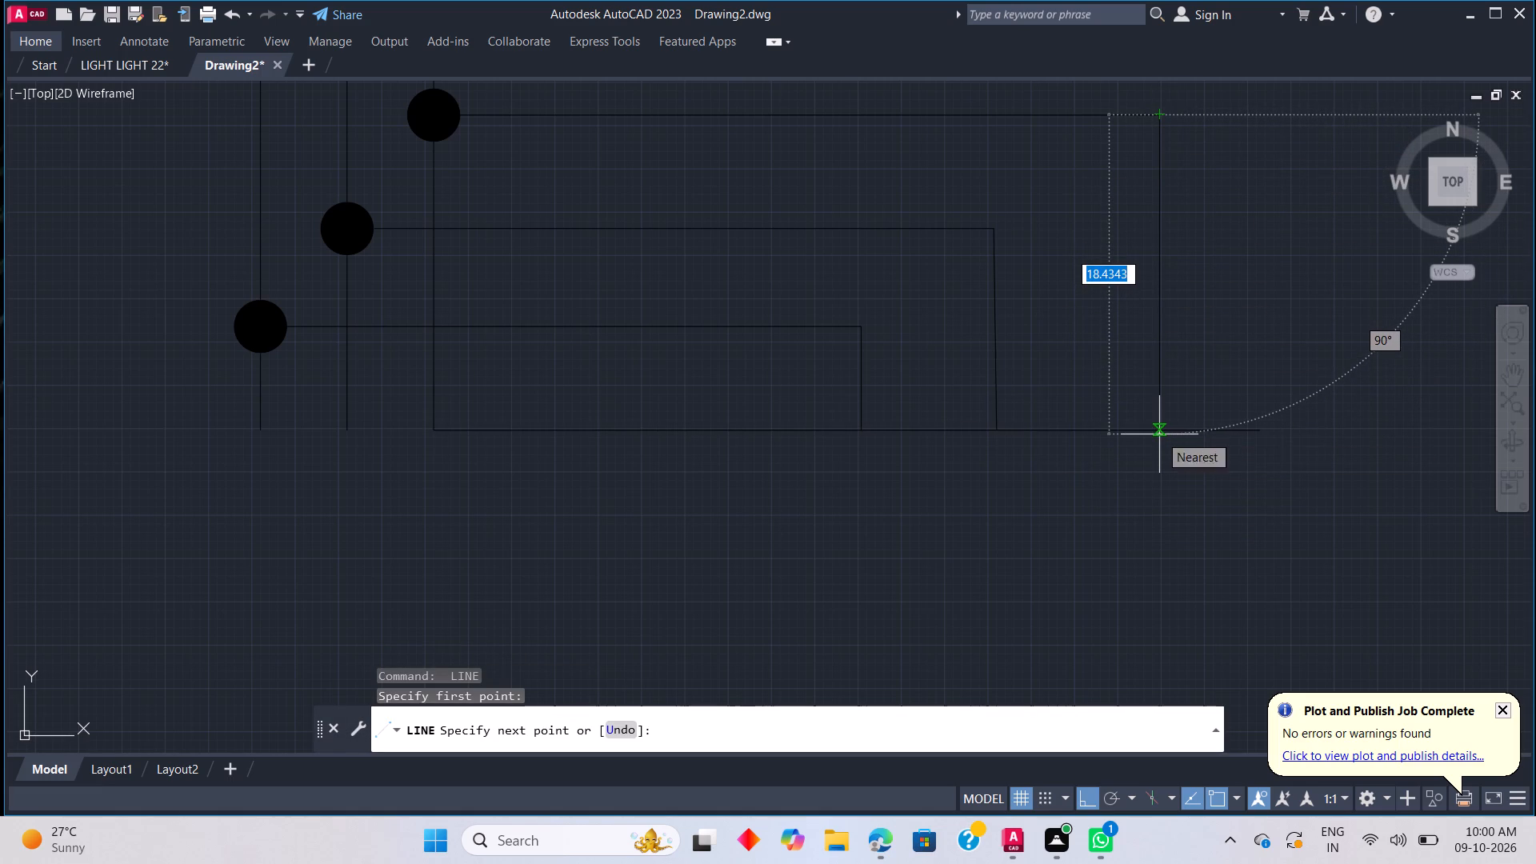
left_click(1159, 434)
key("Escape")
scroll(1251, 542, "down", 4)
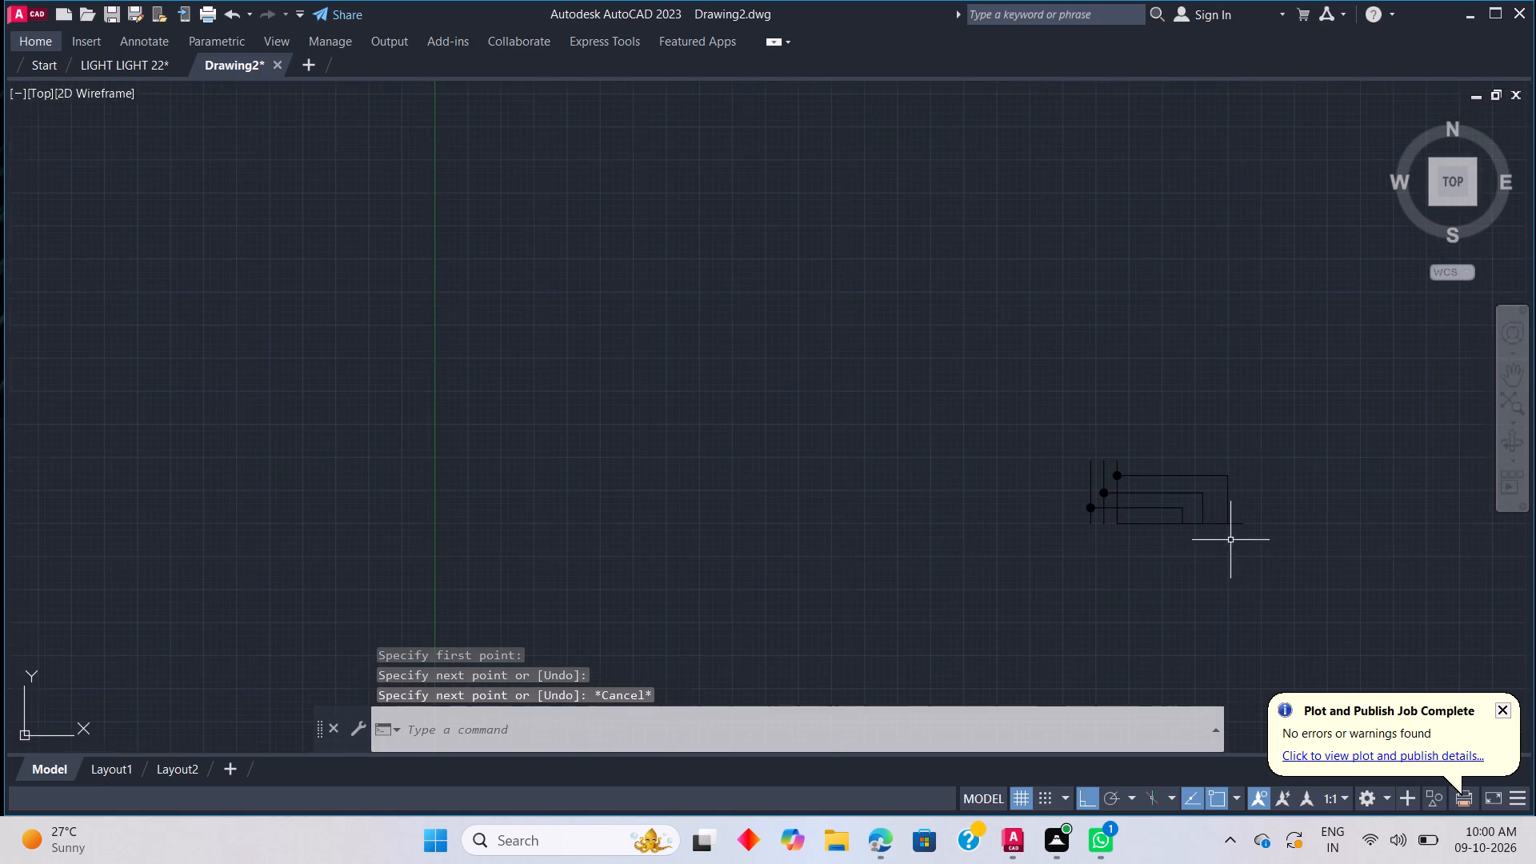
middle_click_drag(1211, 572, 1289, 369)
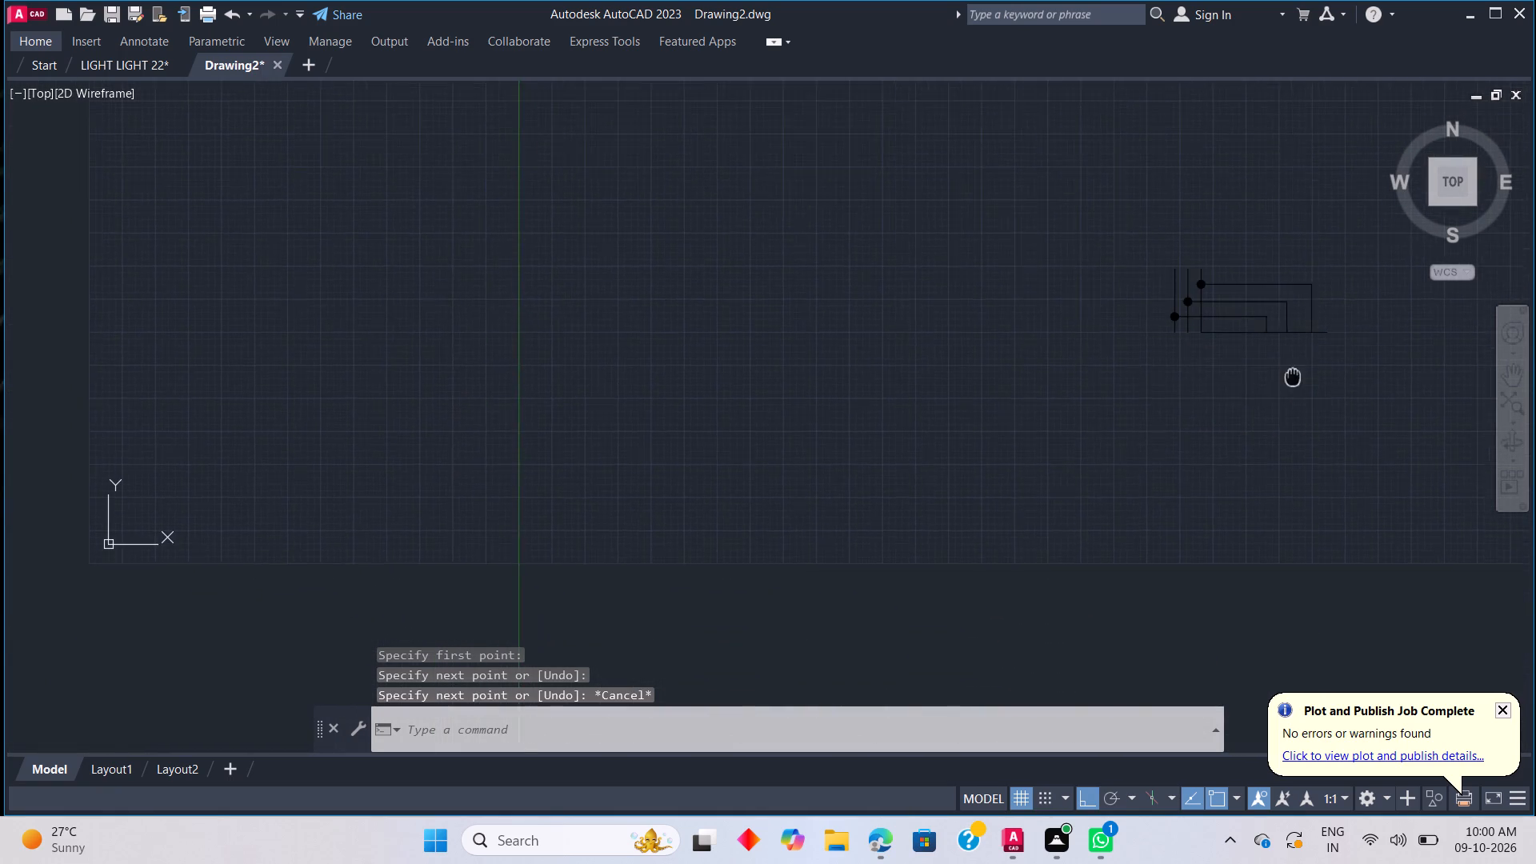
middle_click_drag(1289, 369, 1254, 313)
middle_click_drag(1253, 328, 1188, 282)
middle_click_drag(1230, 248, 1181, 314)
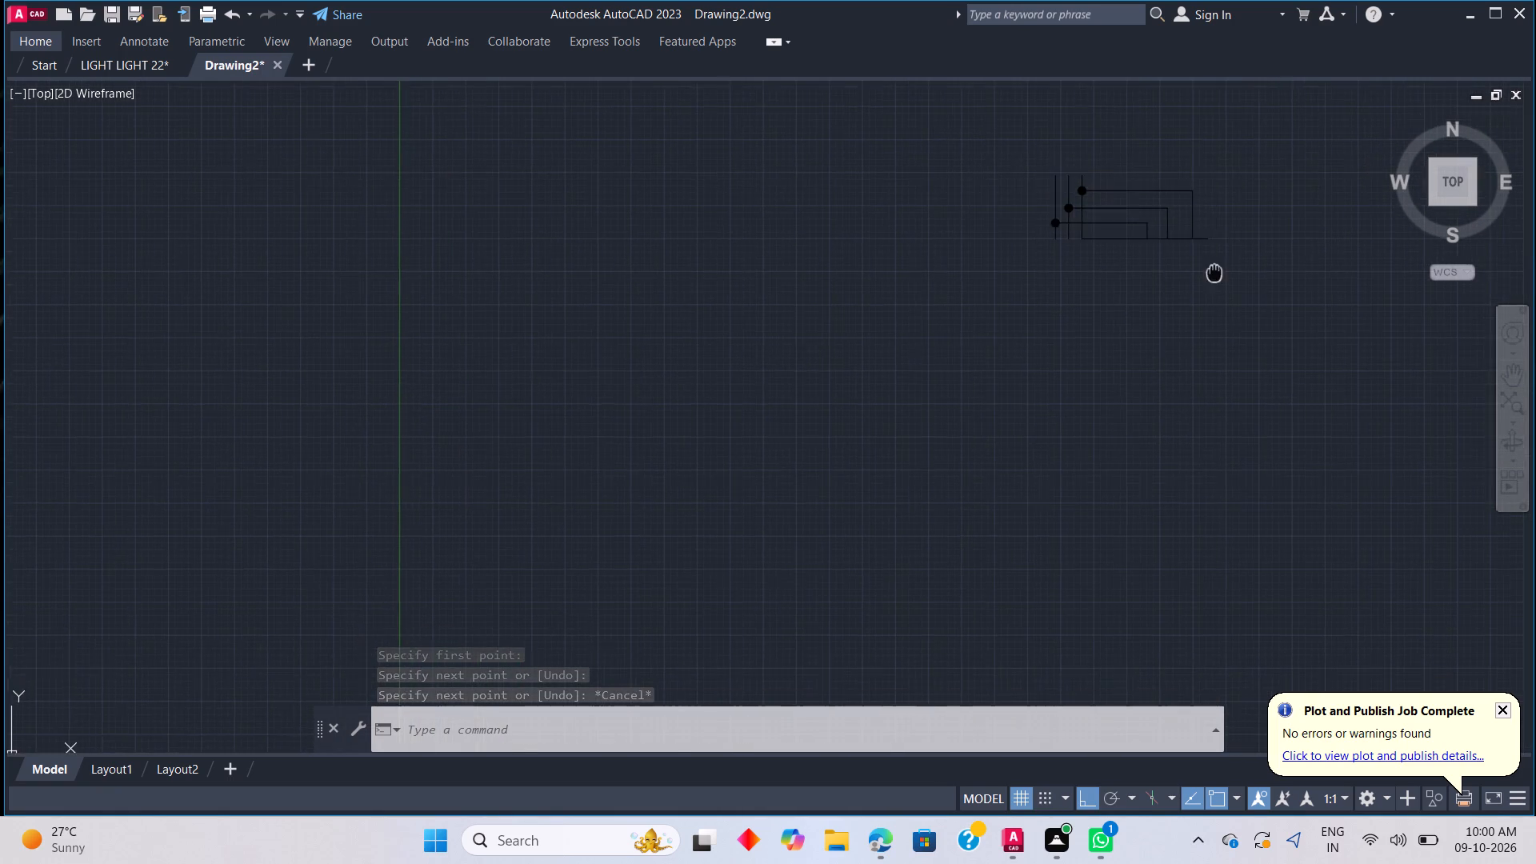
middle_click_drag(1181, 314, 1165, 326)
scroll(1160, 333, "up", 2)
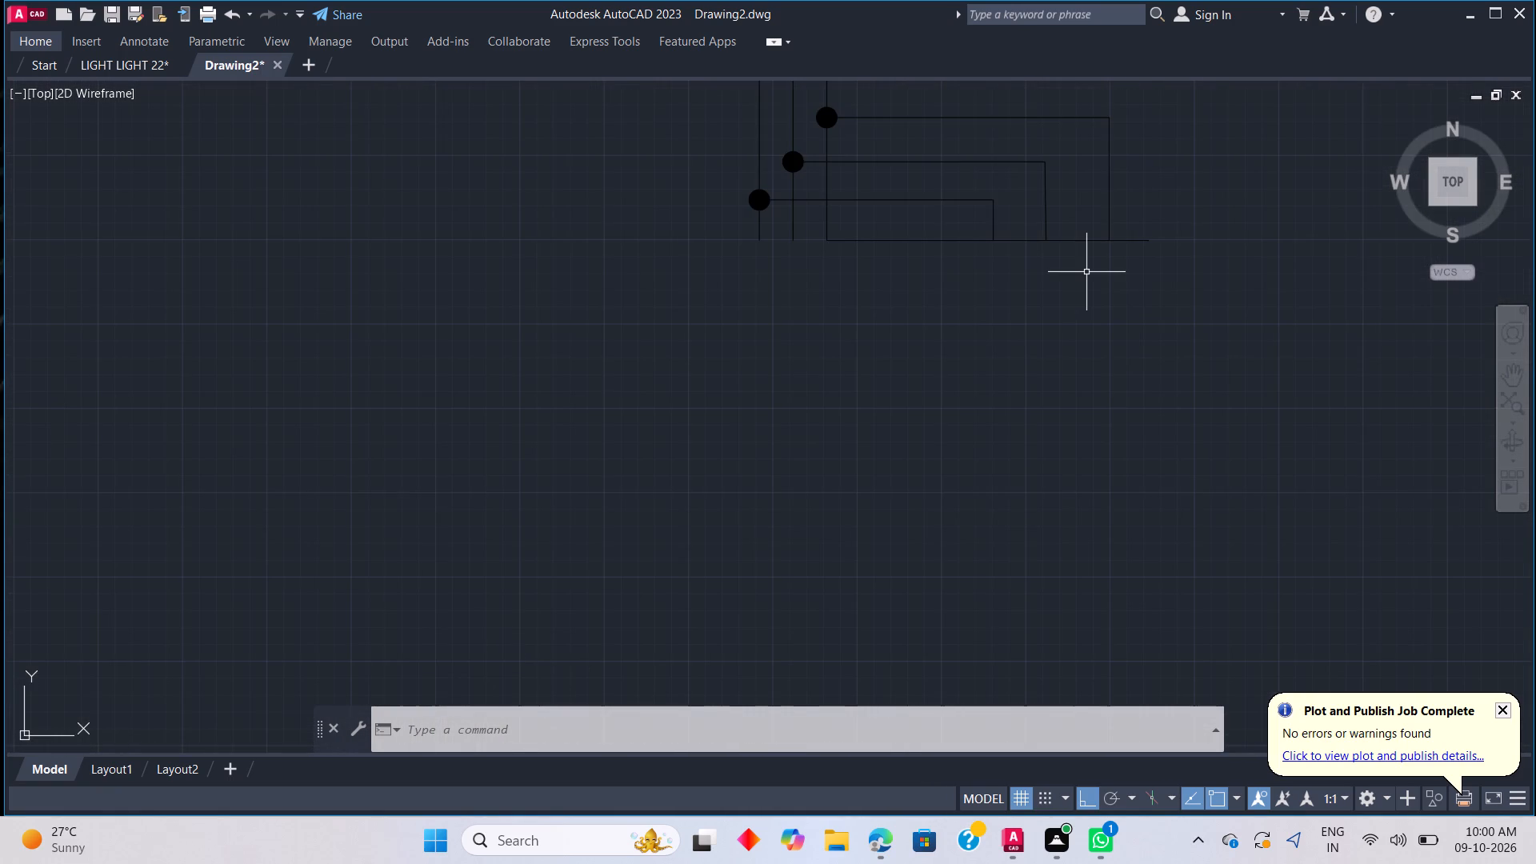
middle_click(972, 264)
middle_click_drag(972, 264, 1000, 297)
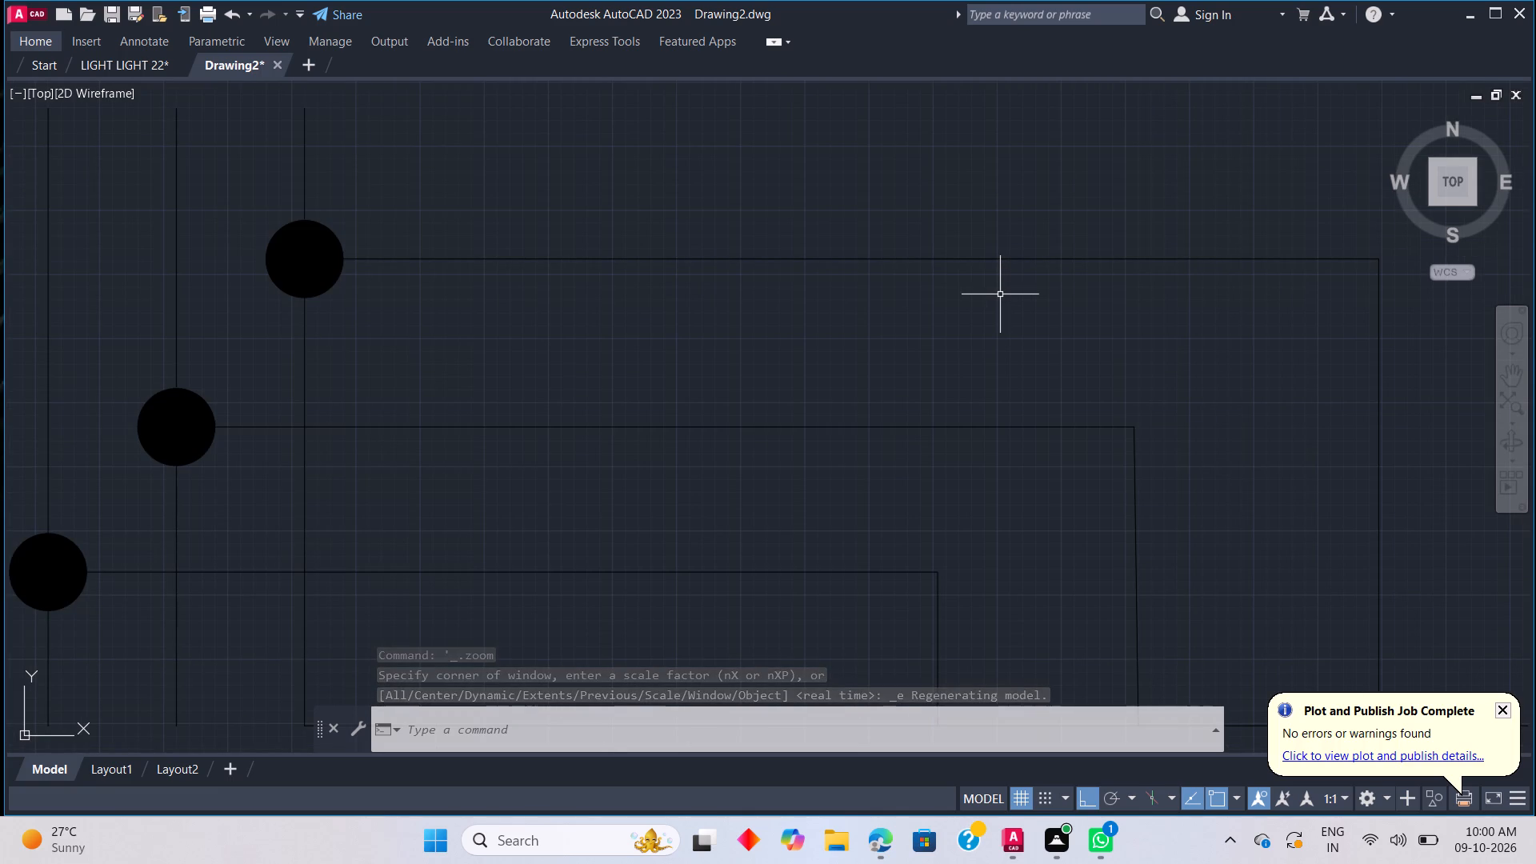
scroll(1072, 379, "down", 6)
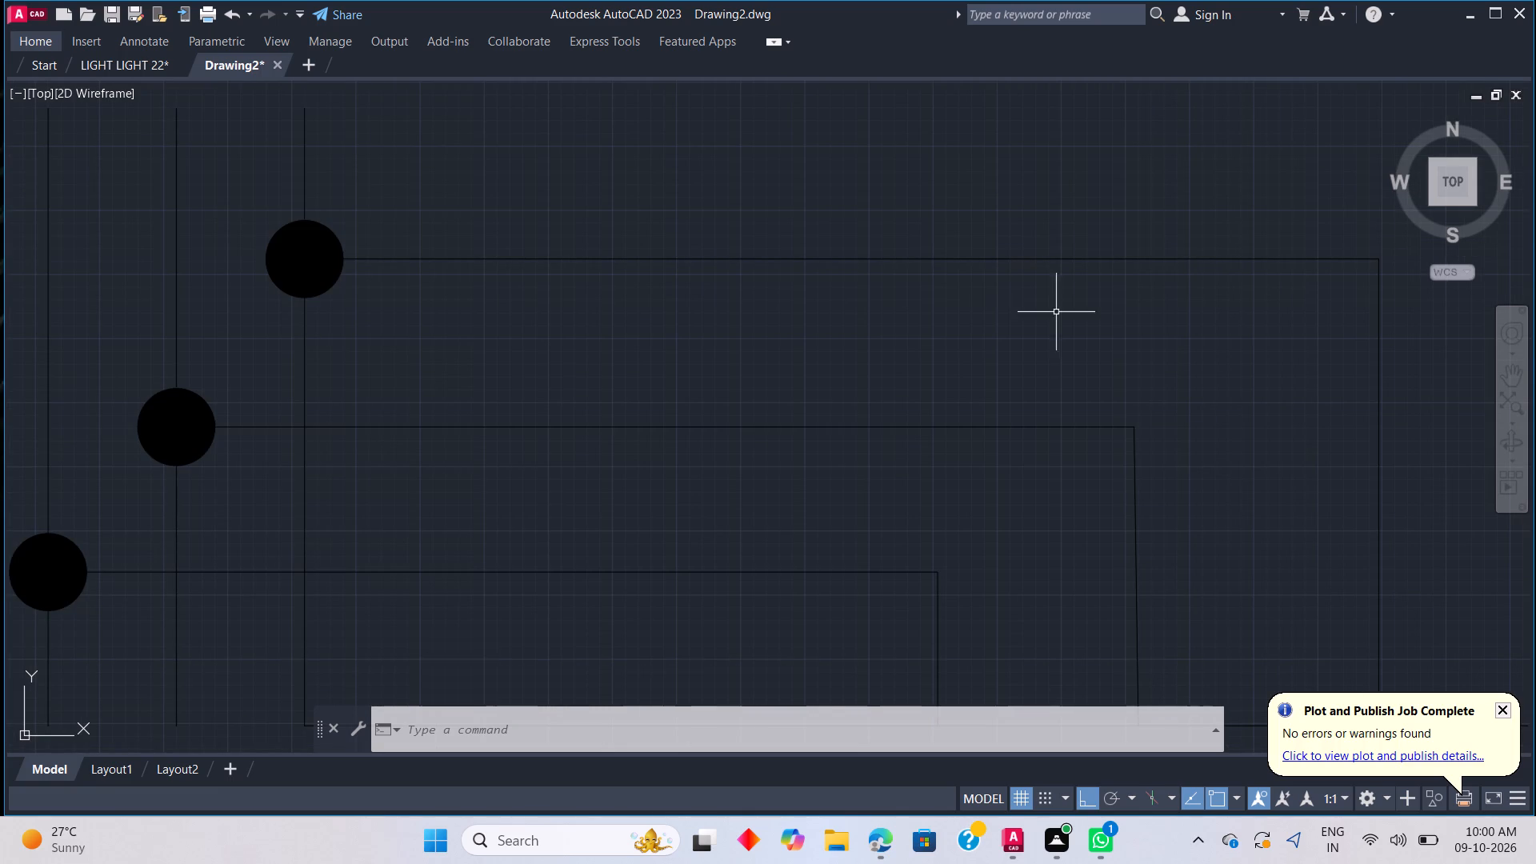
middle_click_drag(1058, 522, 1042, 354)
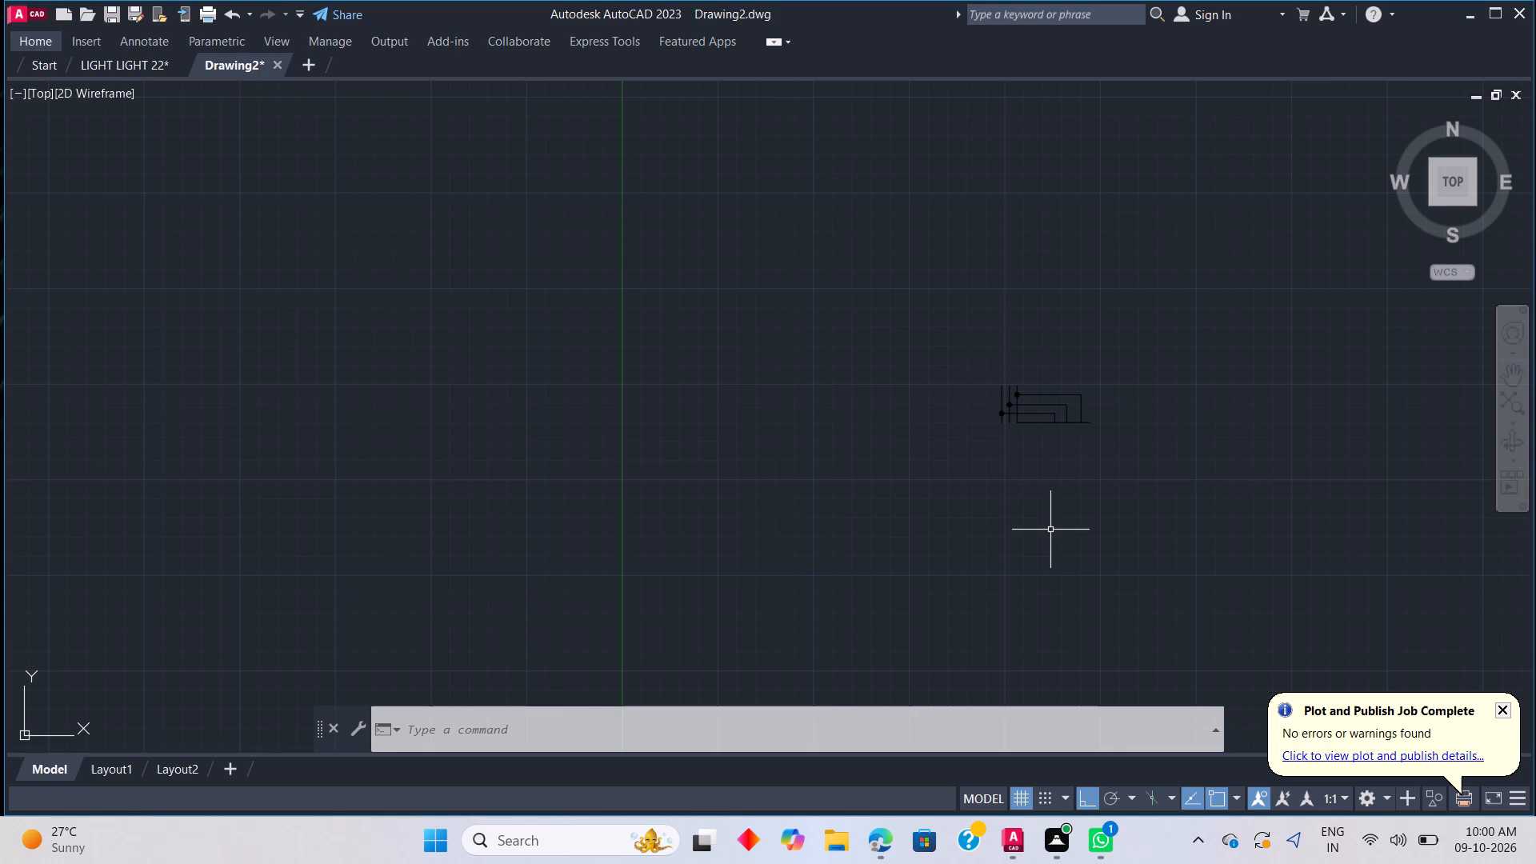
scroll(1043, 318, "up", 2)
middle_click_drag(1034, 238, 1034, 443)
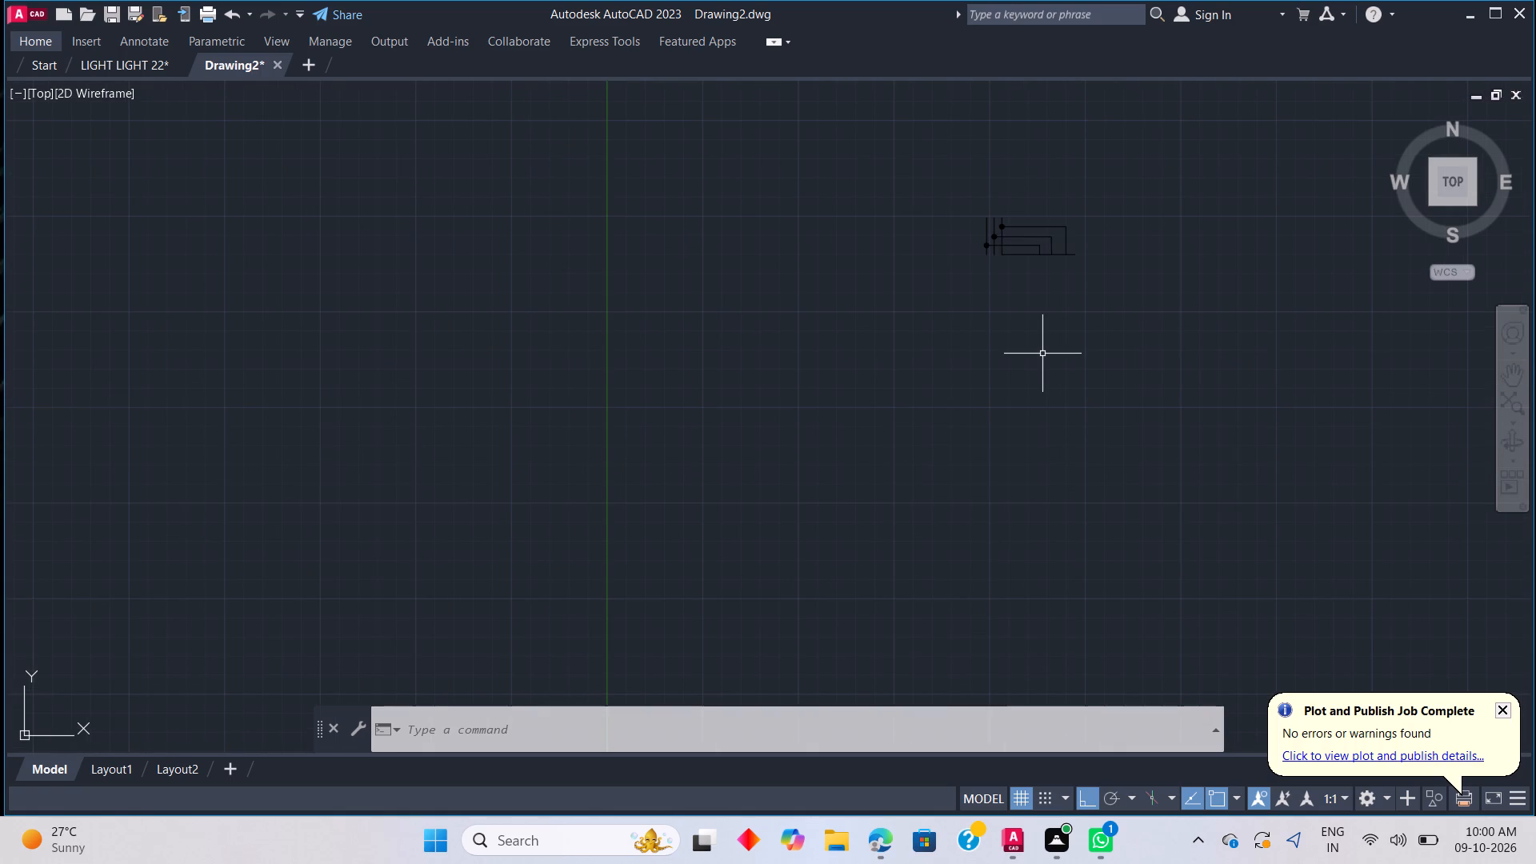
Trim away the baseline segments from the rightmost parallel vertical line to the topmost leader's downward line.
scroll(1021, 343, "up", 2)
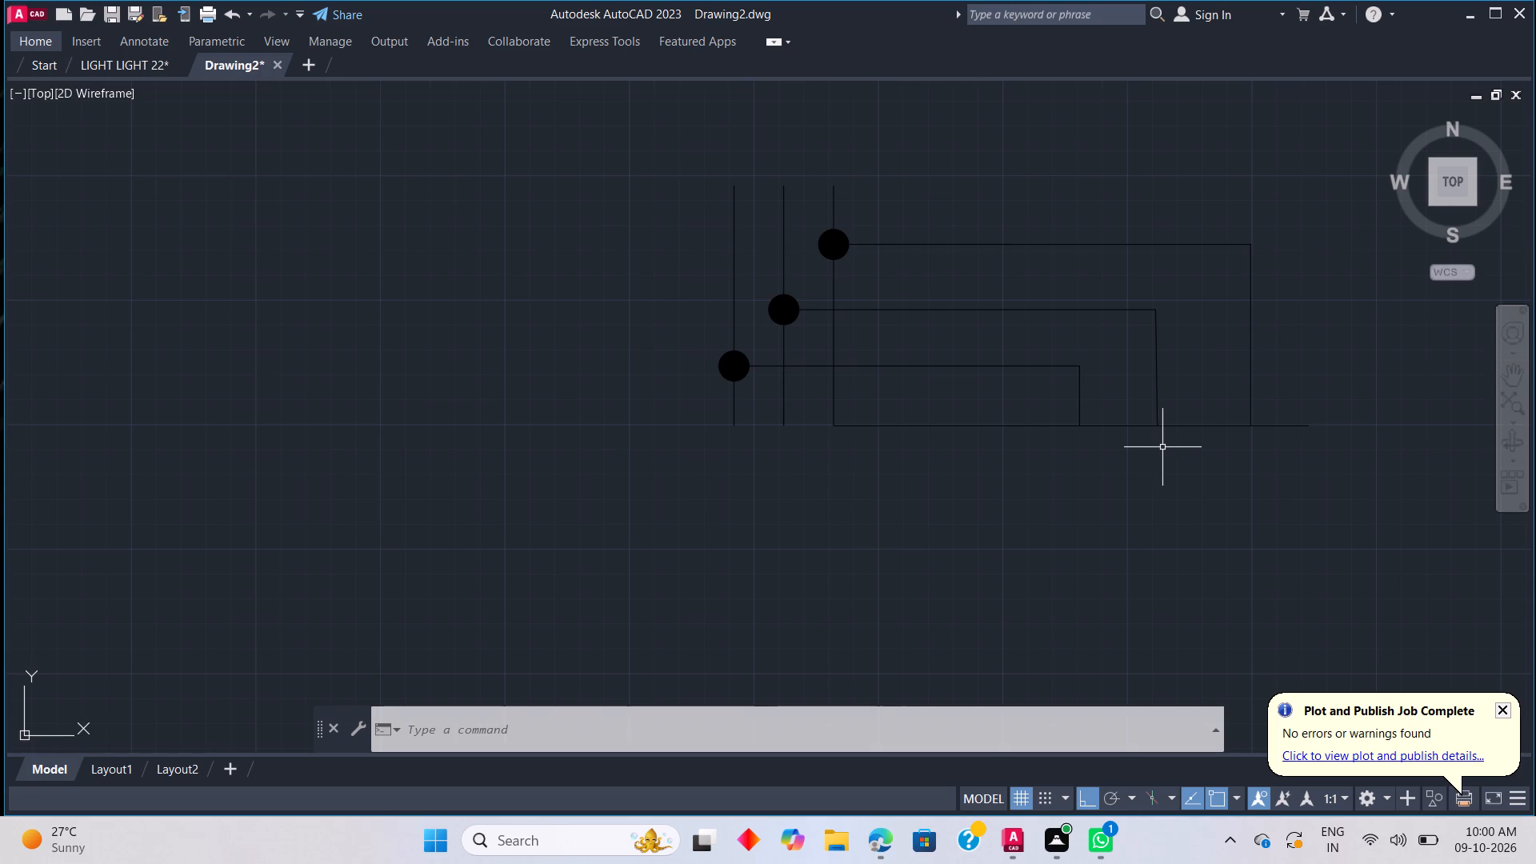
key("Escape")
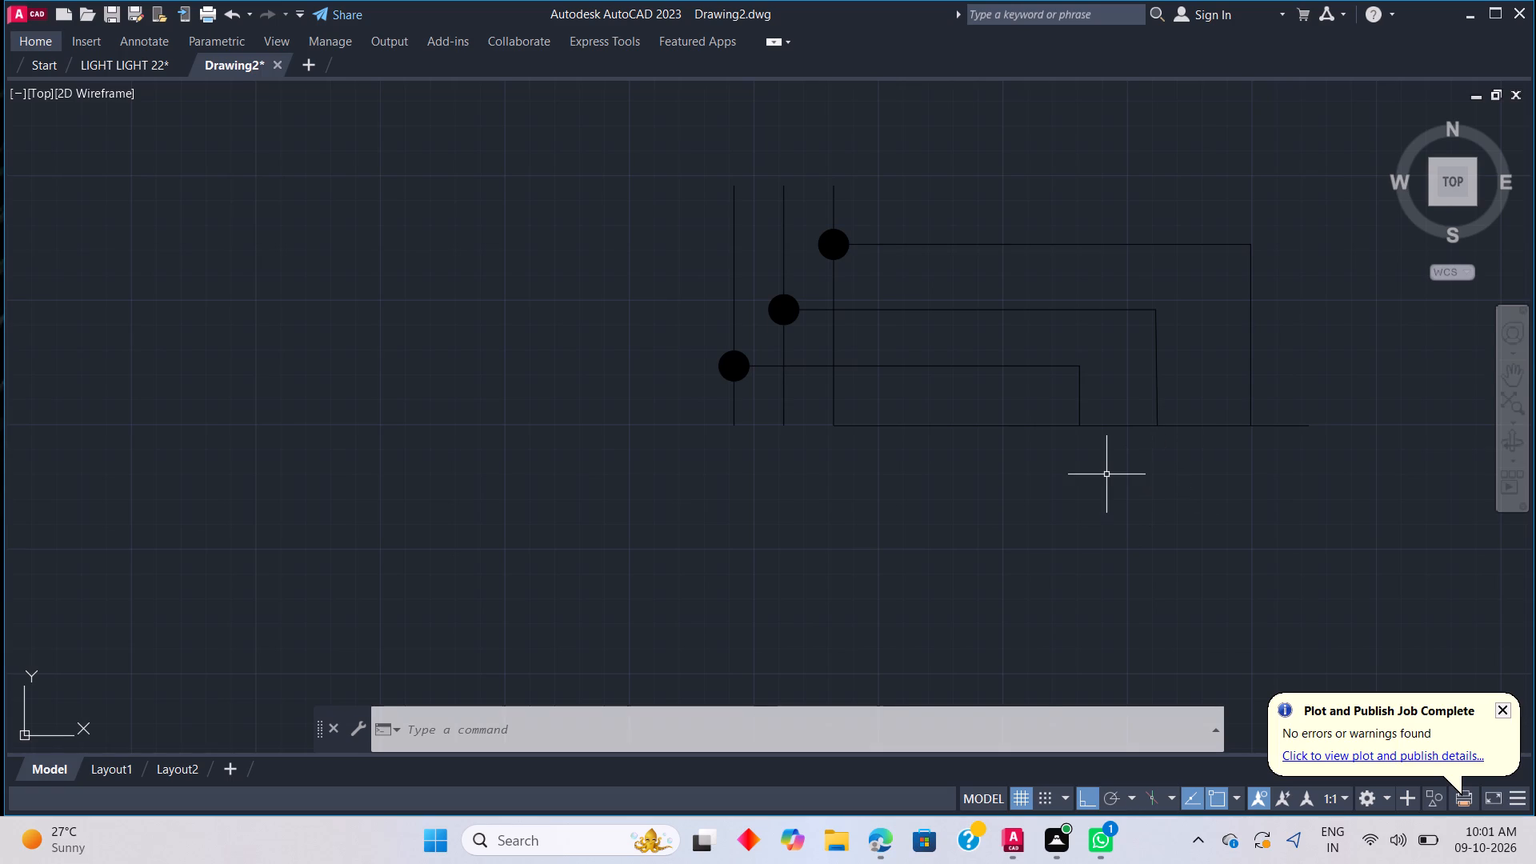
key("Escape")
key("Escape")
key("Escape")
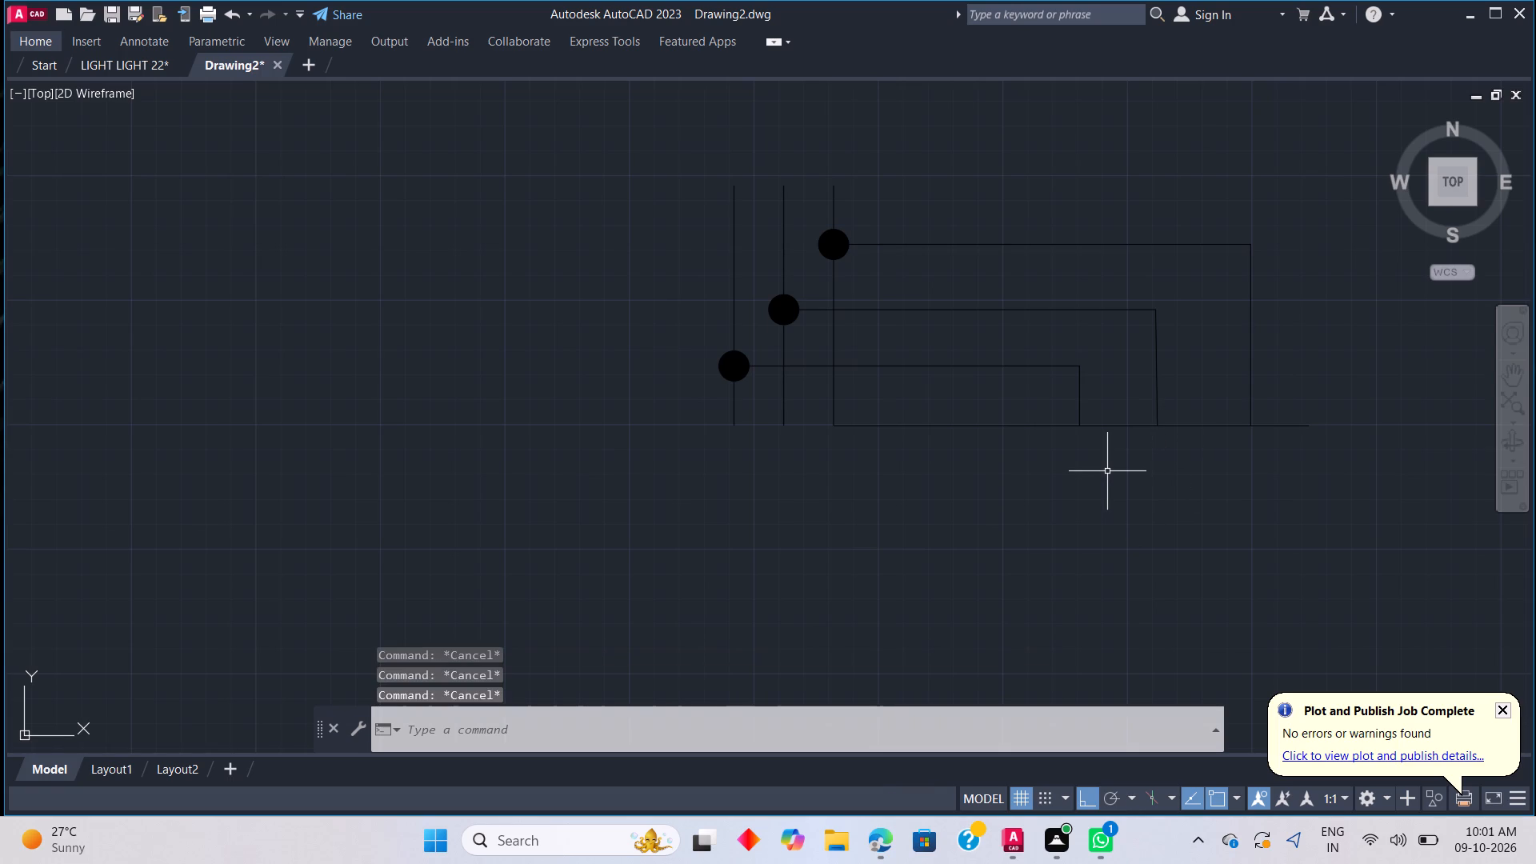
type("TR")
key("space")
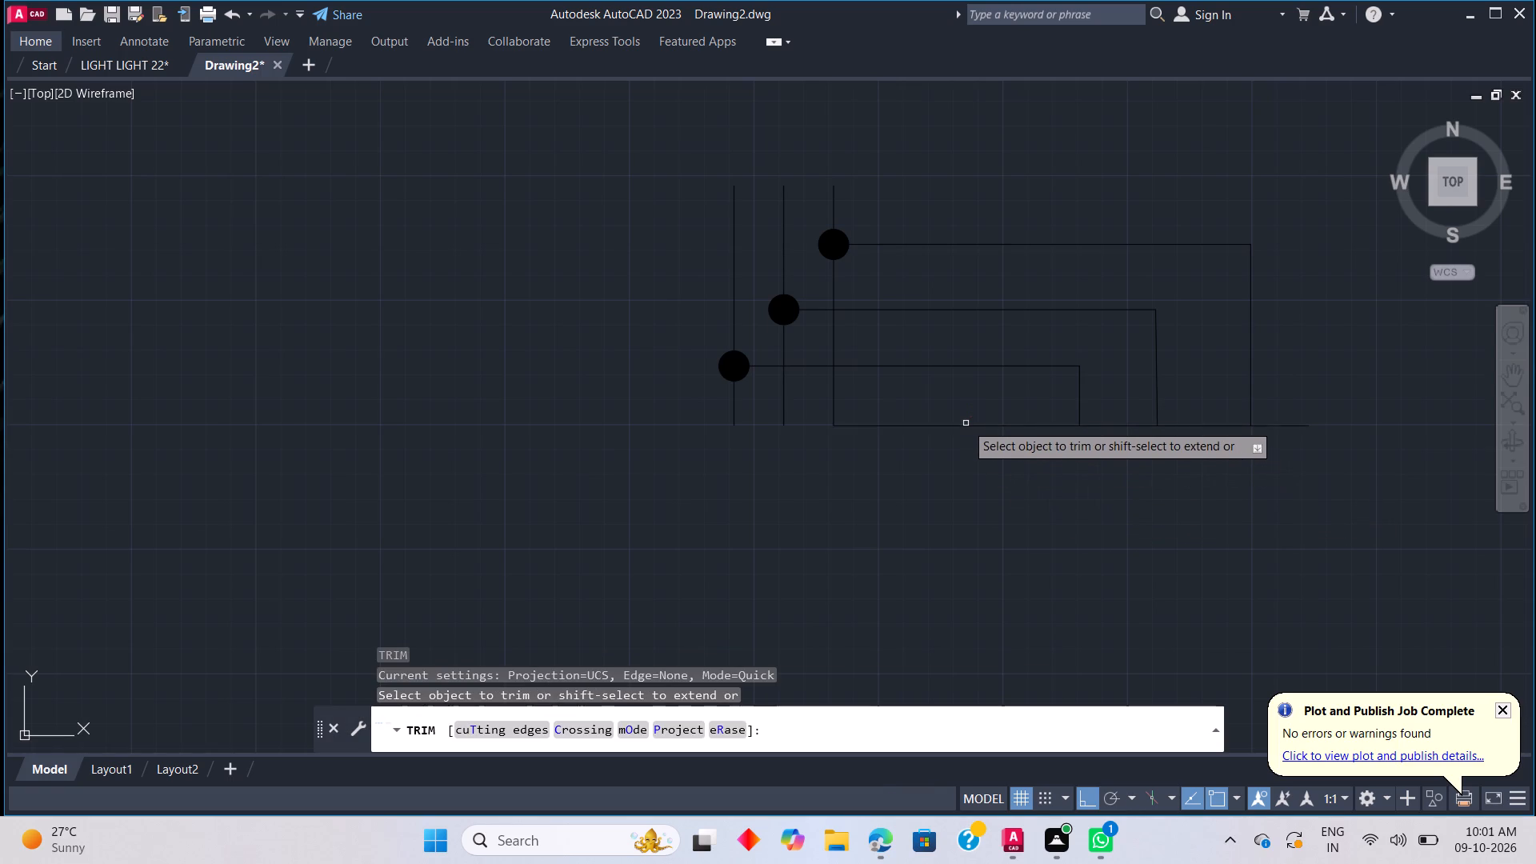
left_click(966, 423)
left_click(1132, 426)
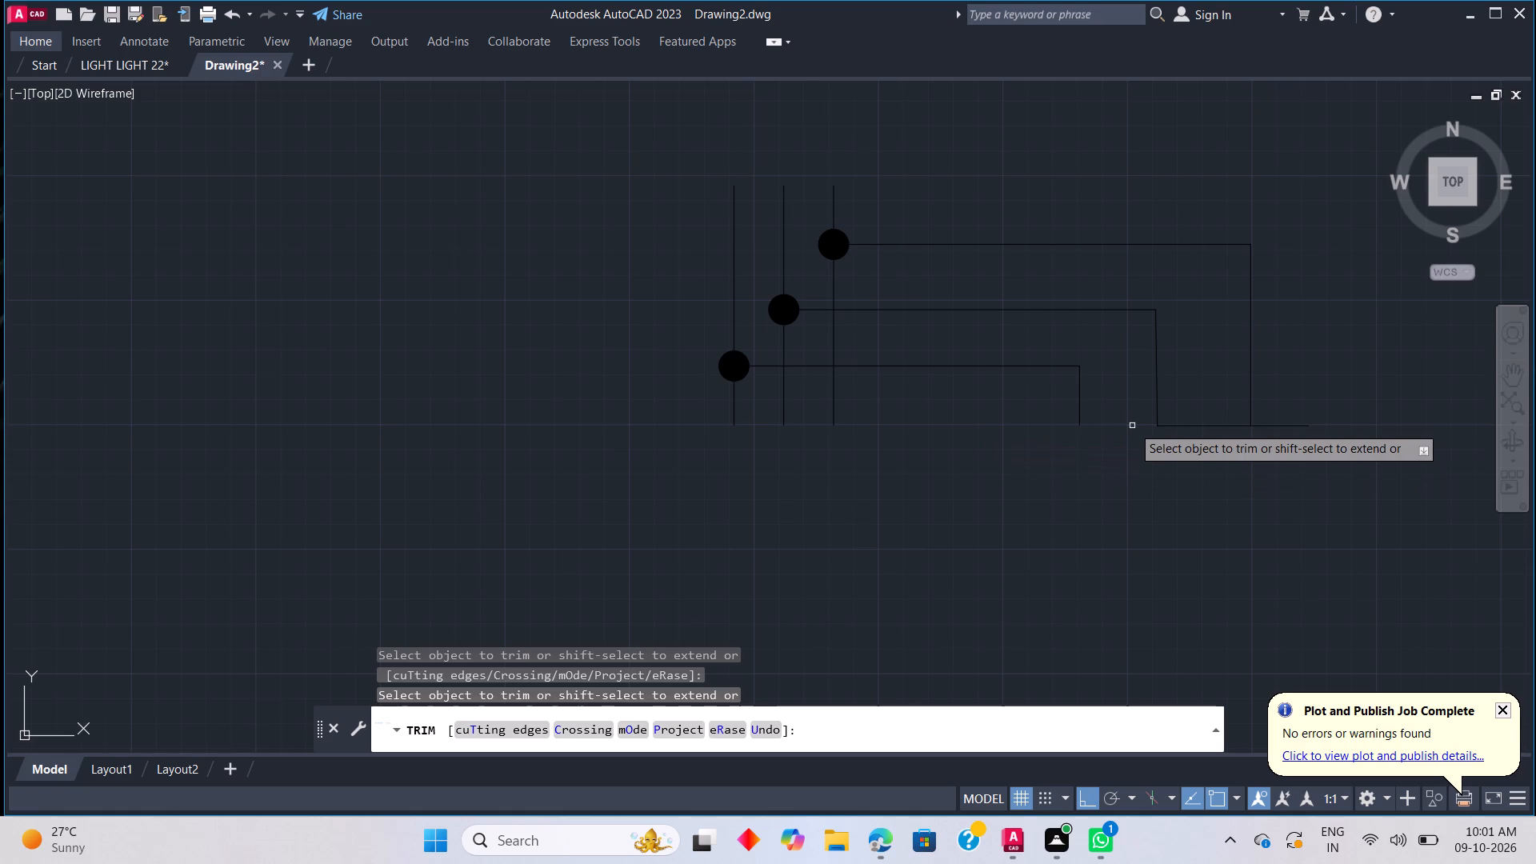
left_click(1175, 427)
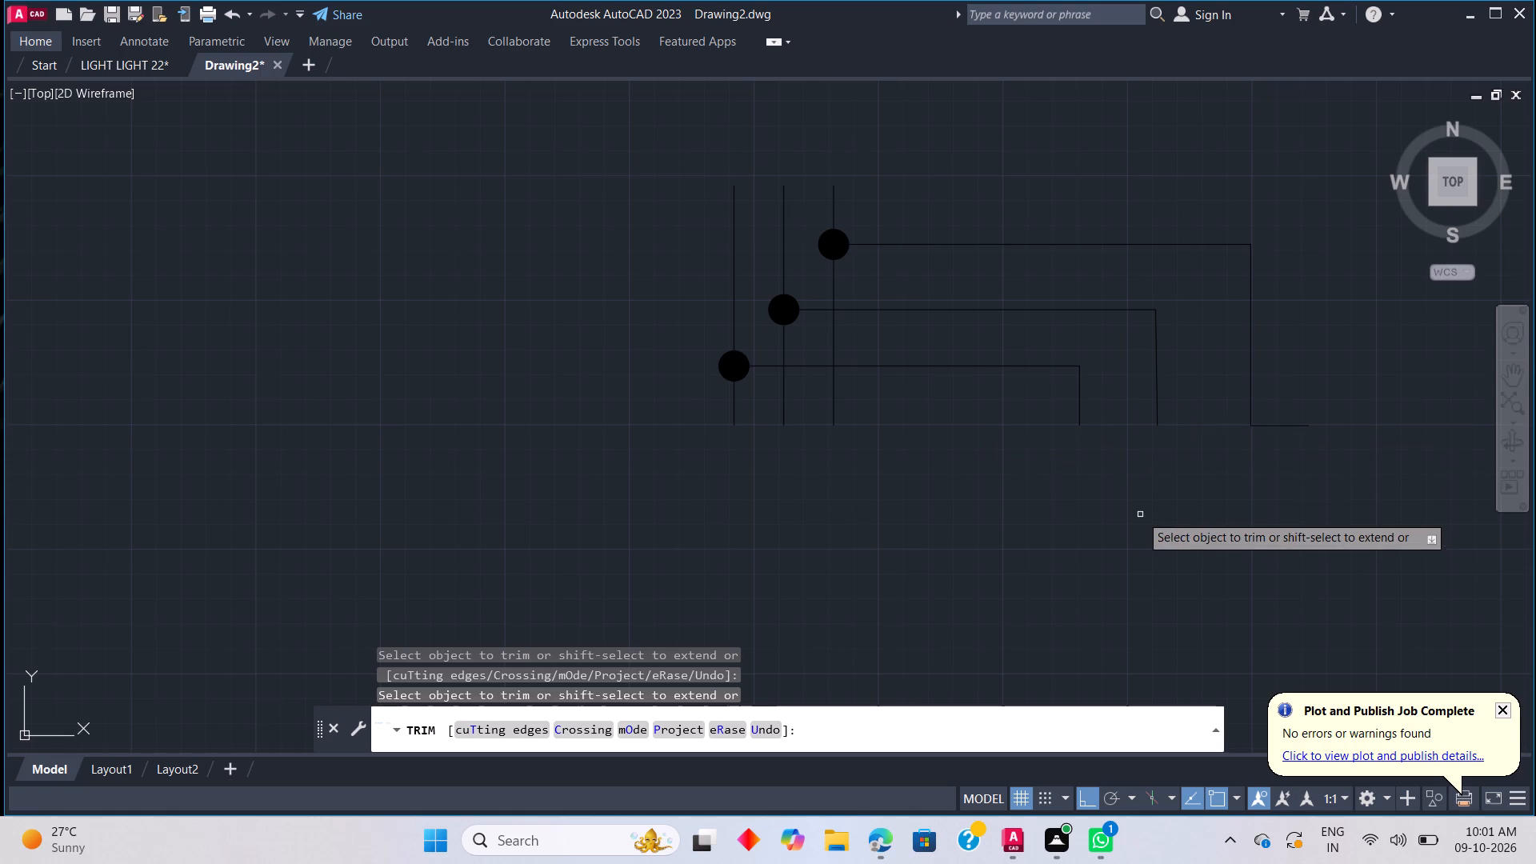
key("Escape")
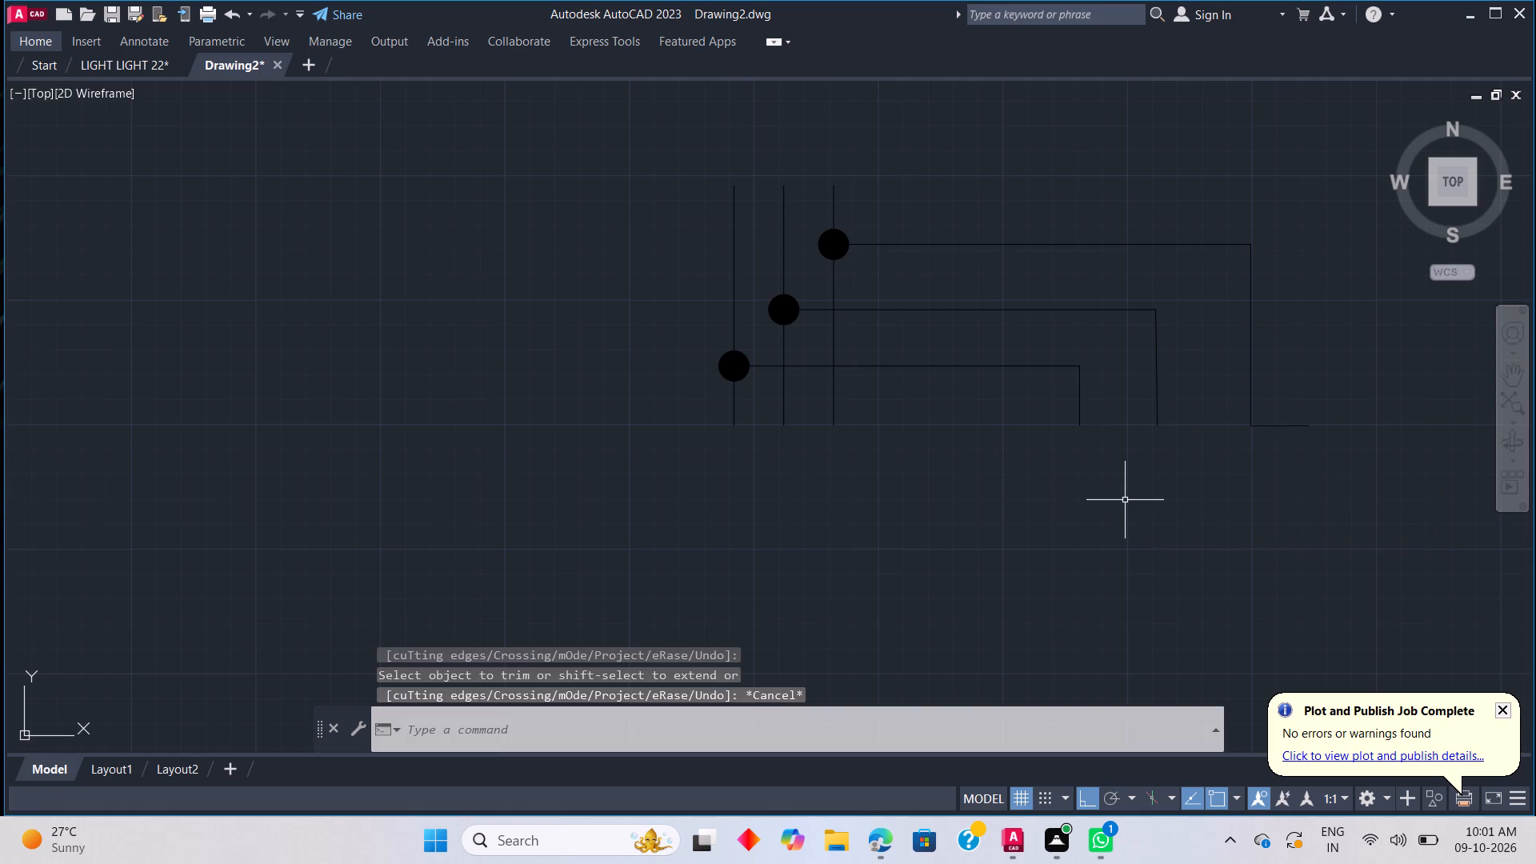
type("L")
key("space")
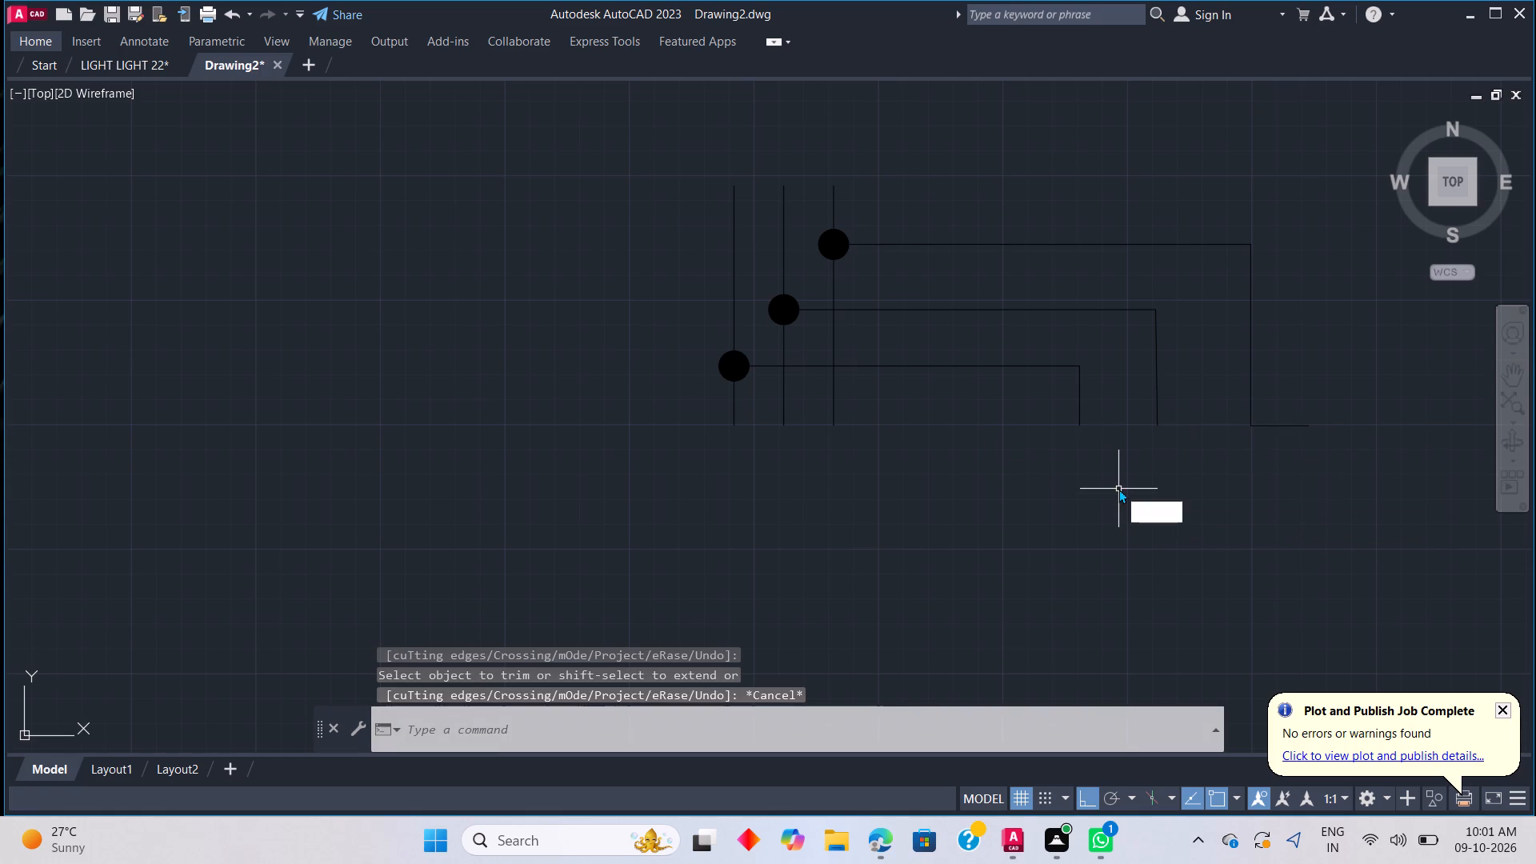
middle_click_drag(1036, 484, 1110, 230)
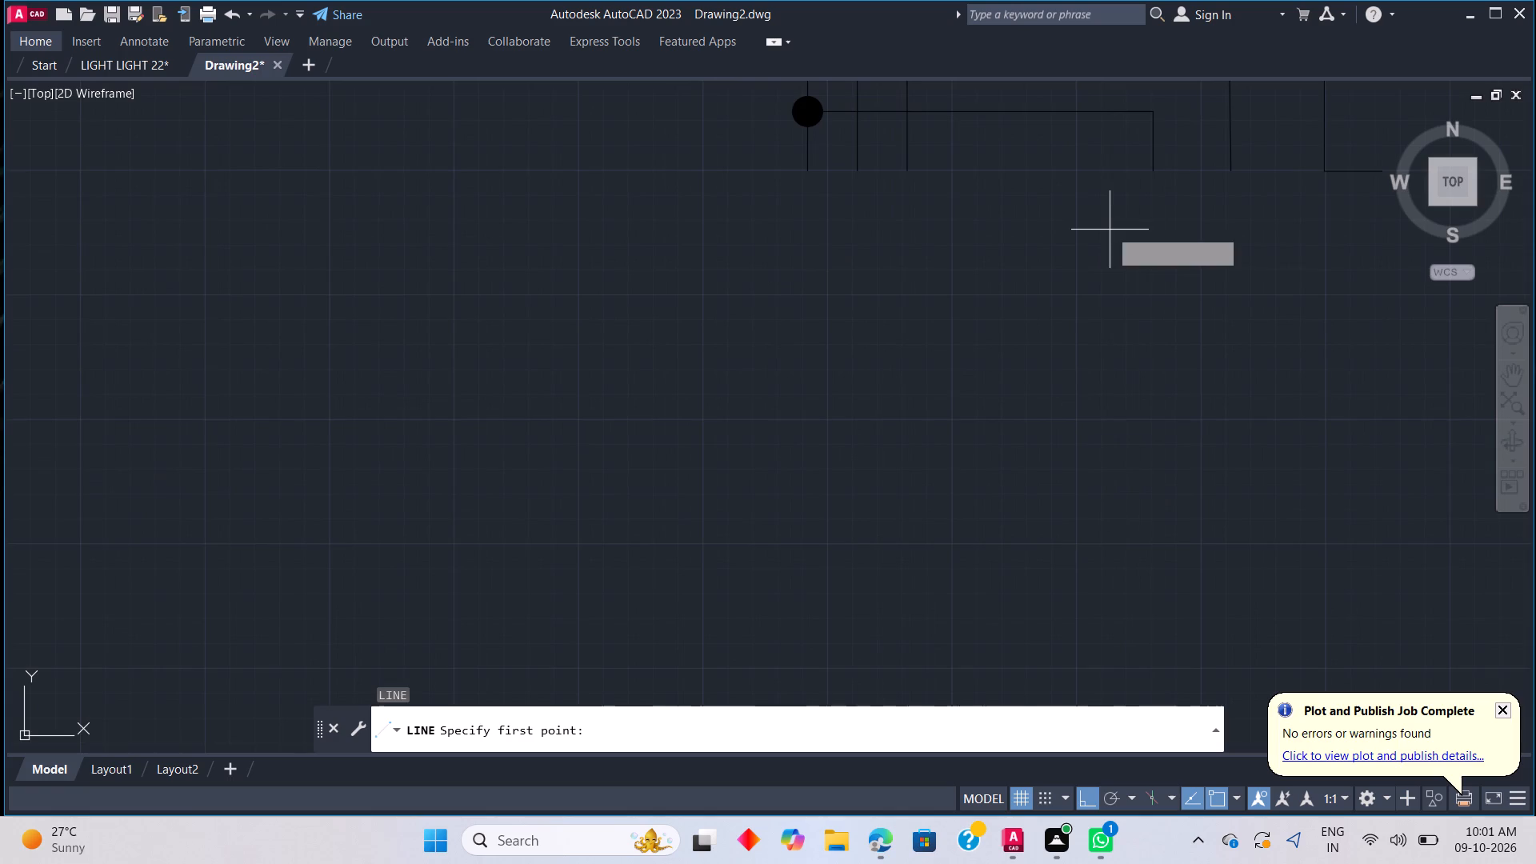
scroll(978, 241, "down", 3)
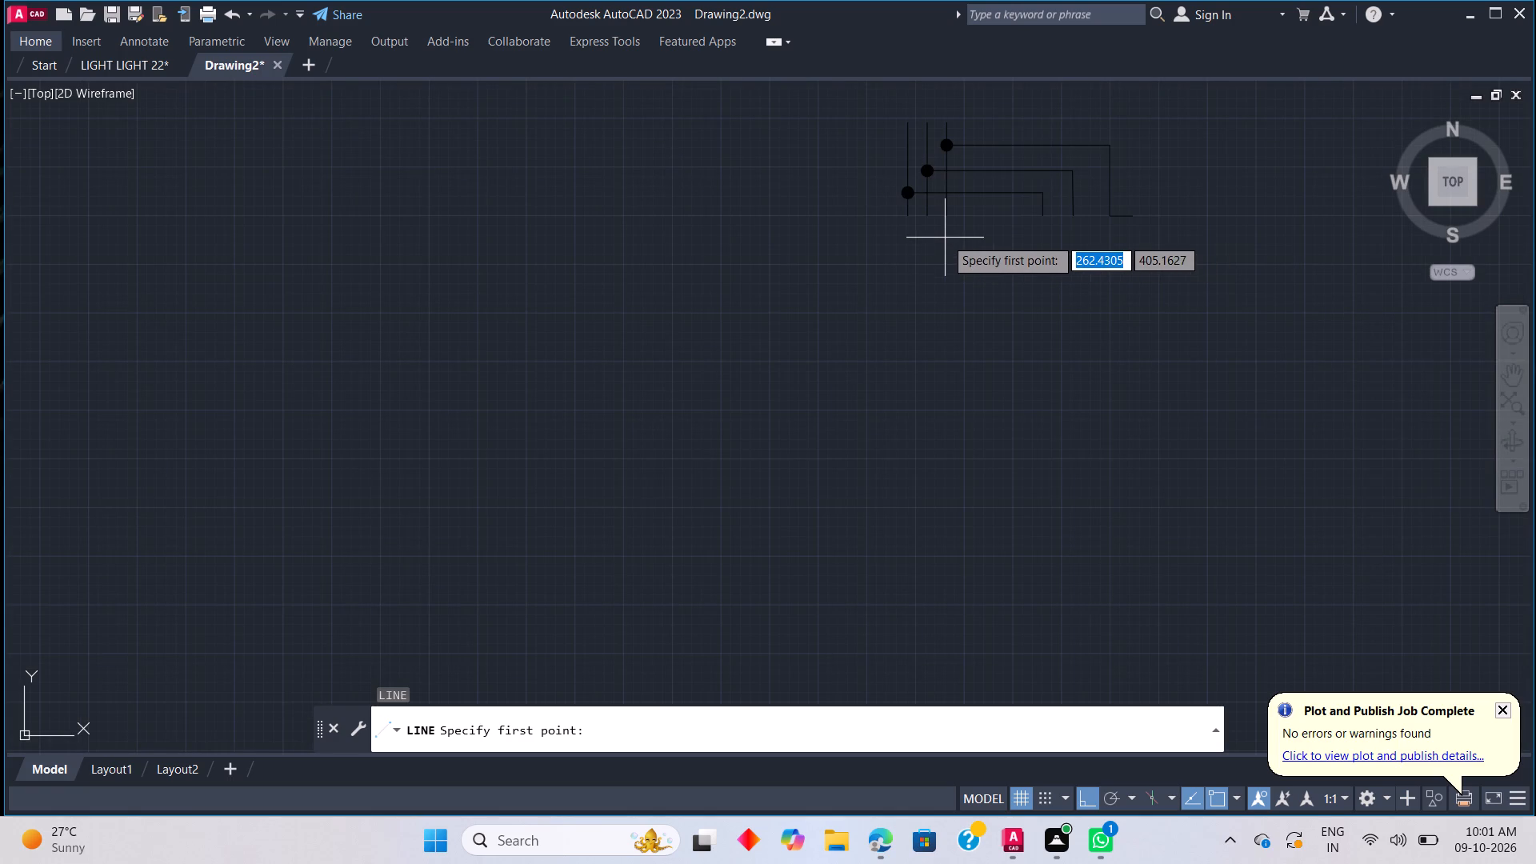
Raise the display brightness to its maximum in the system quick settings.
left_click(1388, 836)
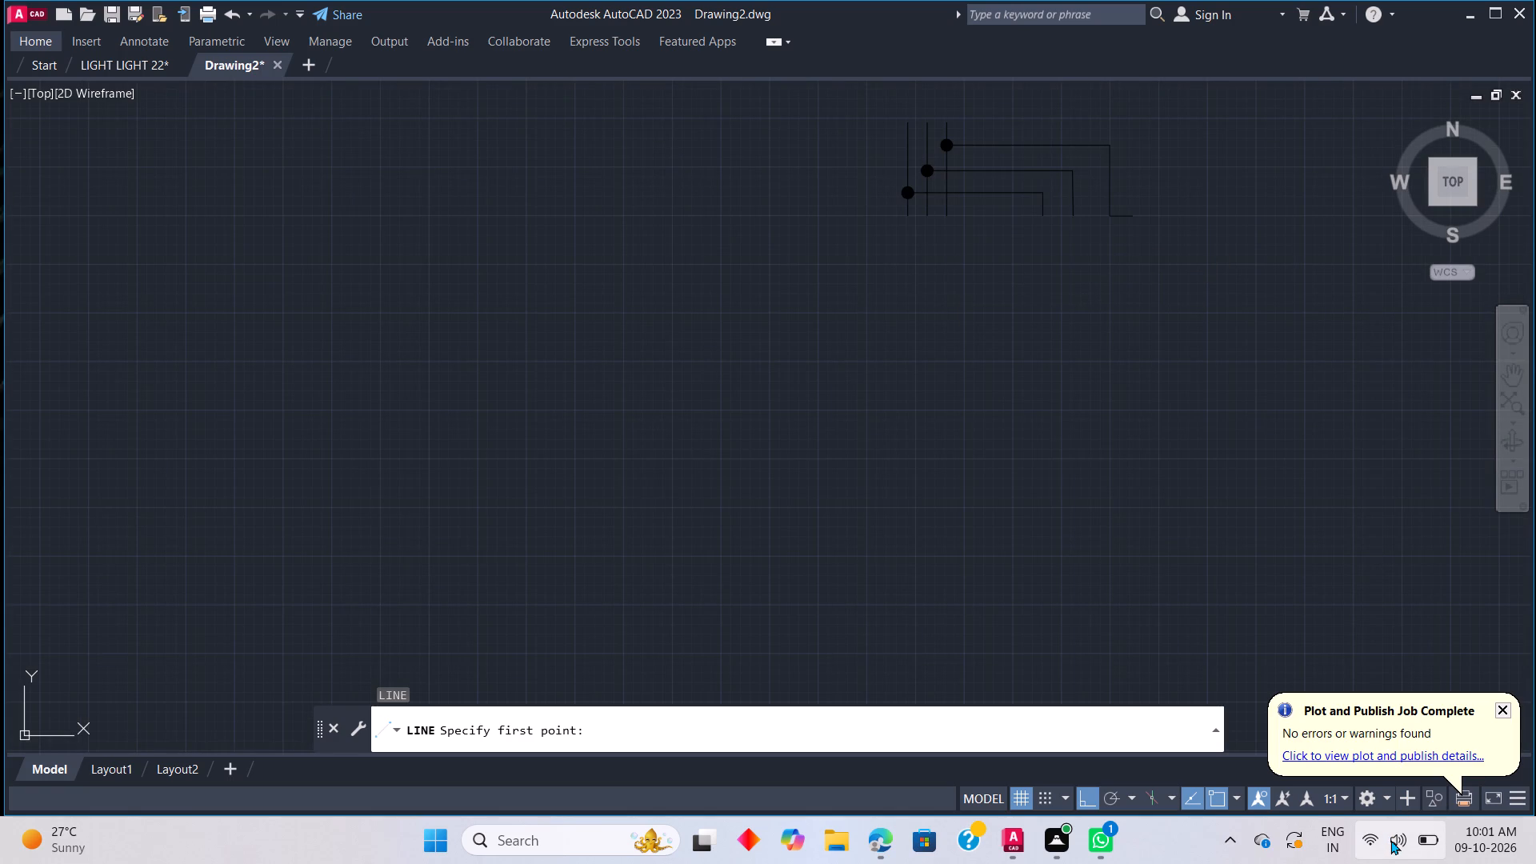
left_click(1406, 846)
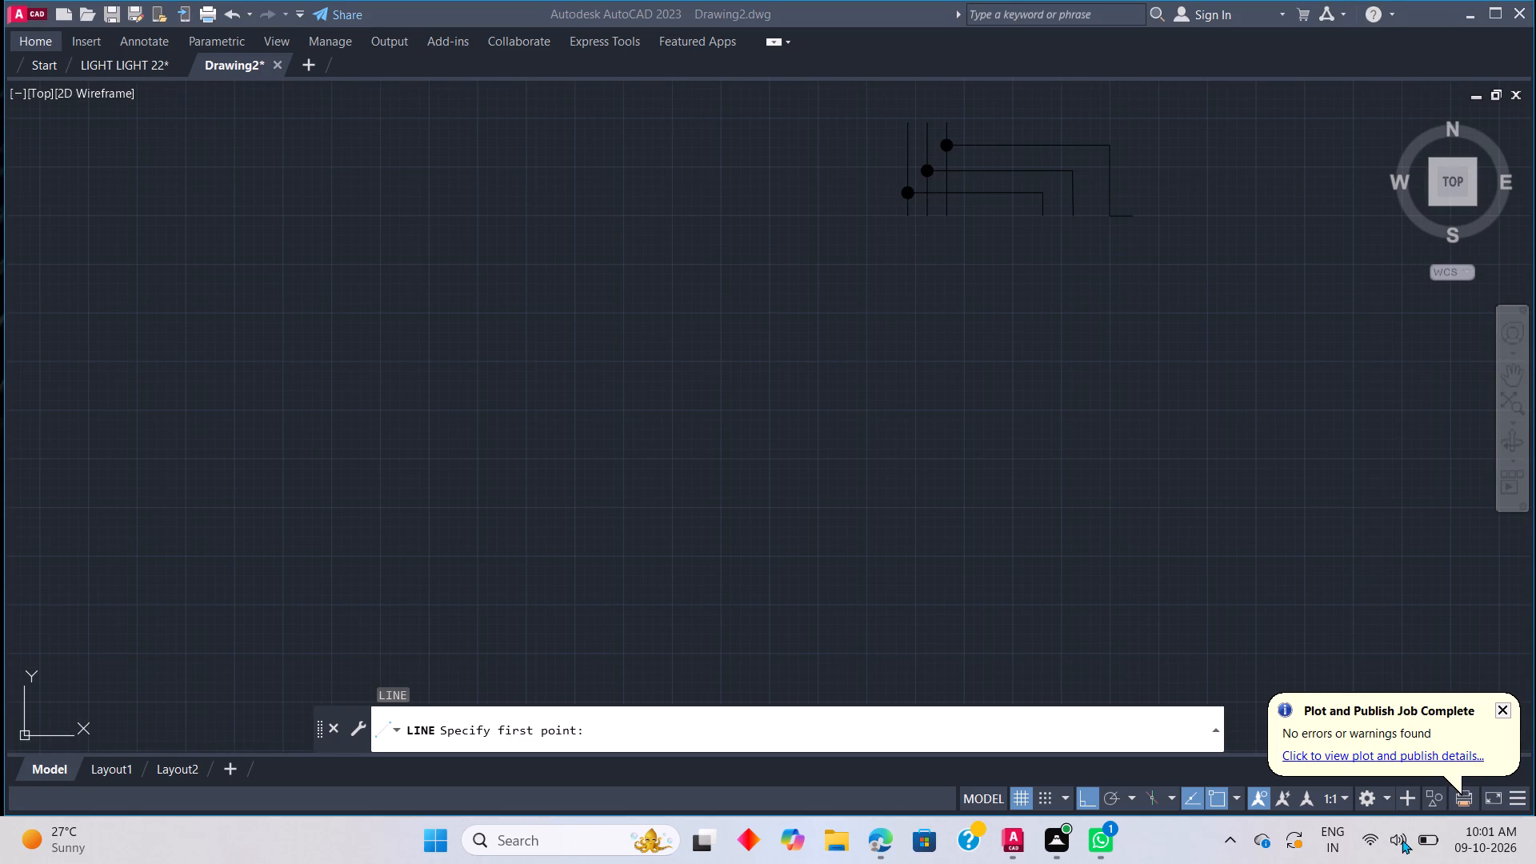
left_click(1398, 838)
left_click(1394, 836)
left_click(1393, 836)
triple_click(1393, 836)
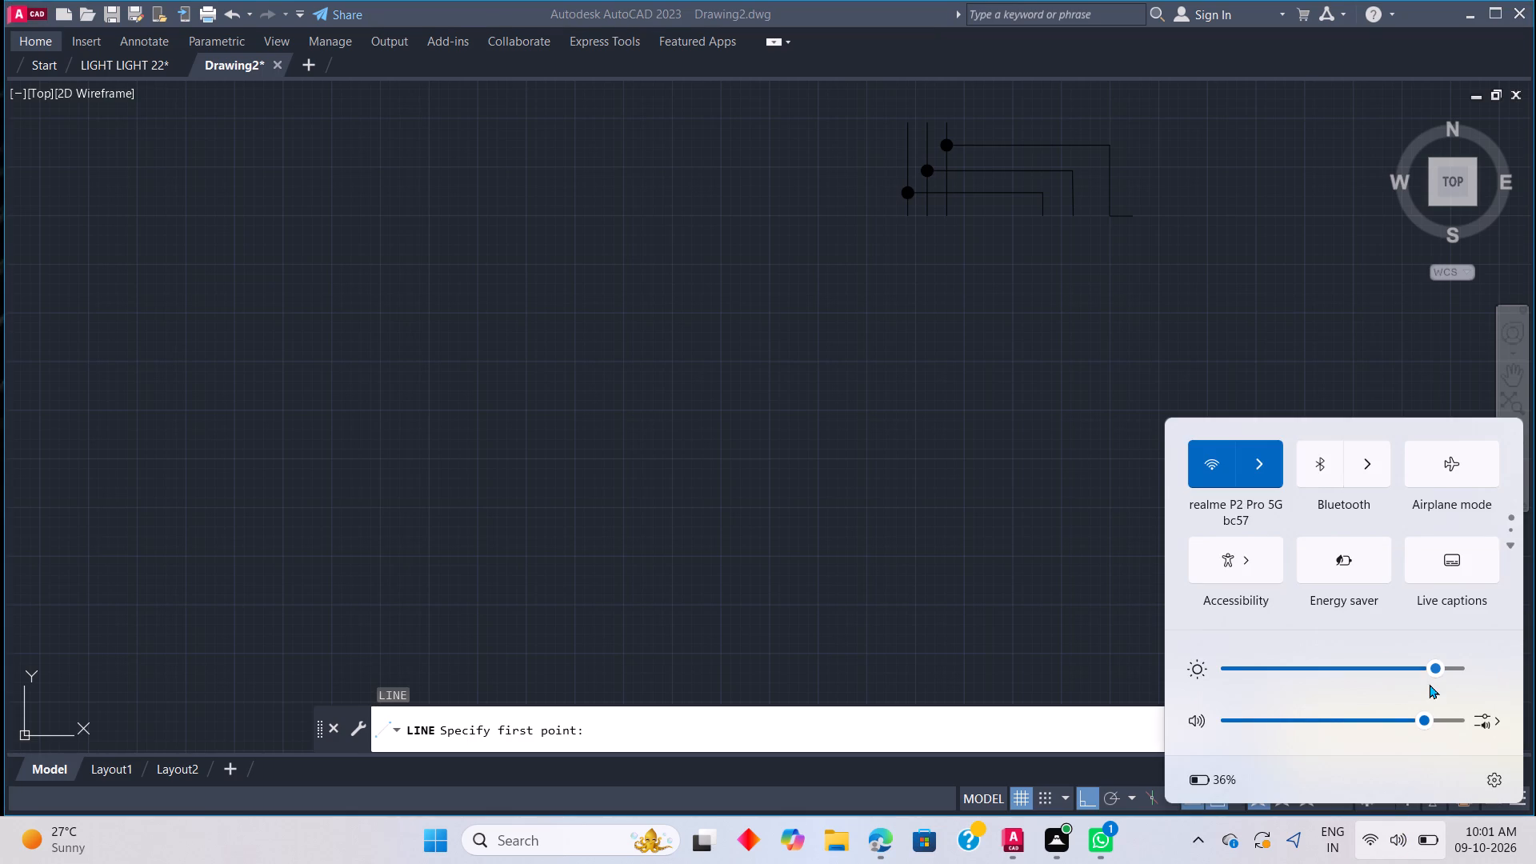
left_click_drag(1434, 674, 1471, 666)
left_click(1018, 522)
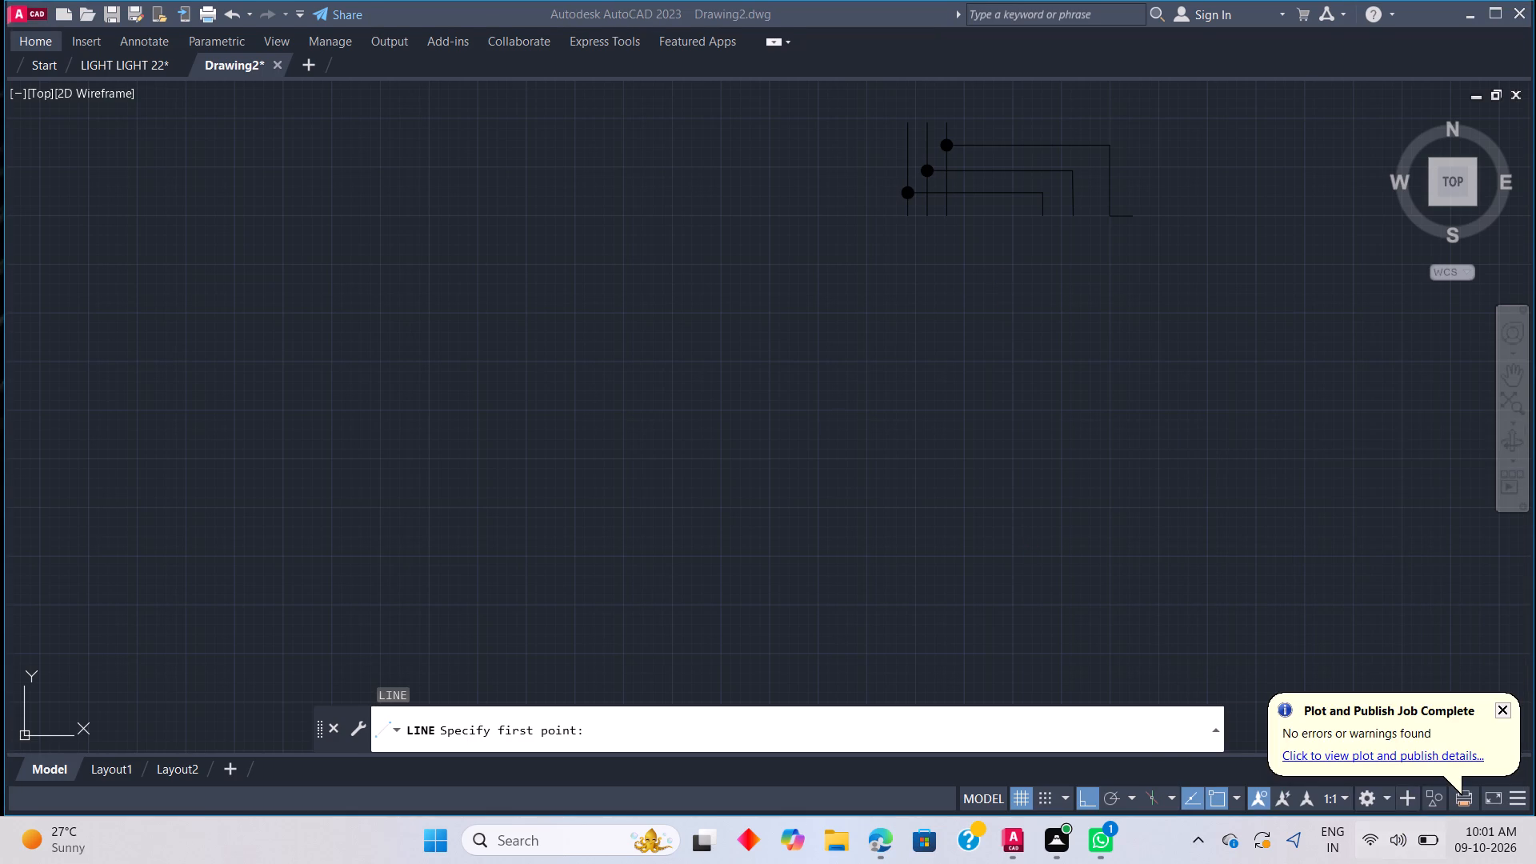
Draw a vertical line about 19 units long straight down from the bottom end of the leftmost parallel line.
type("L")
key("space")
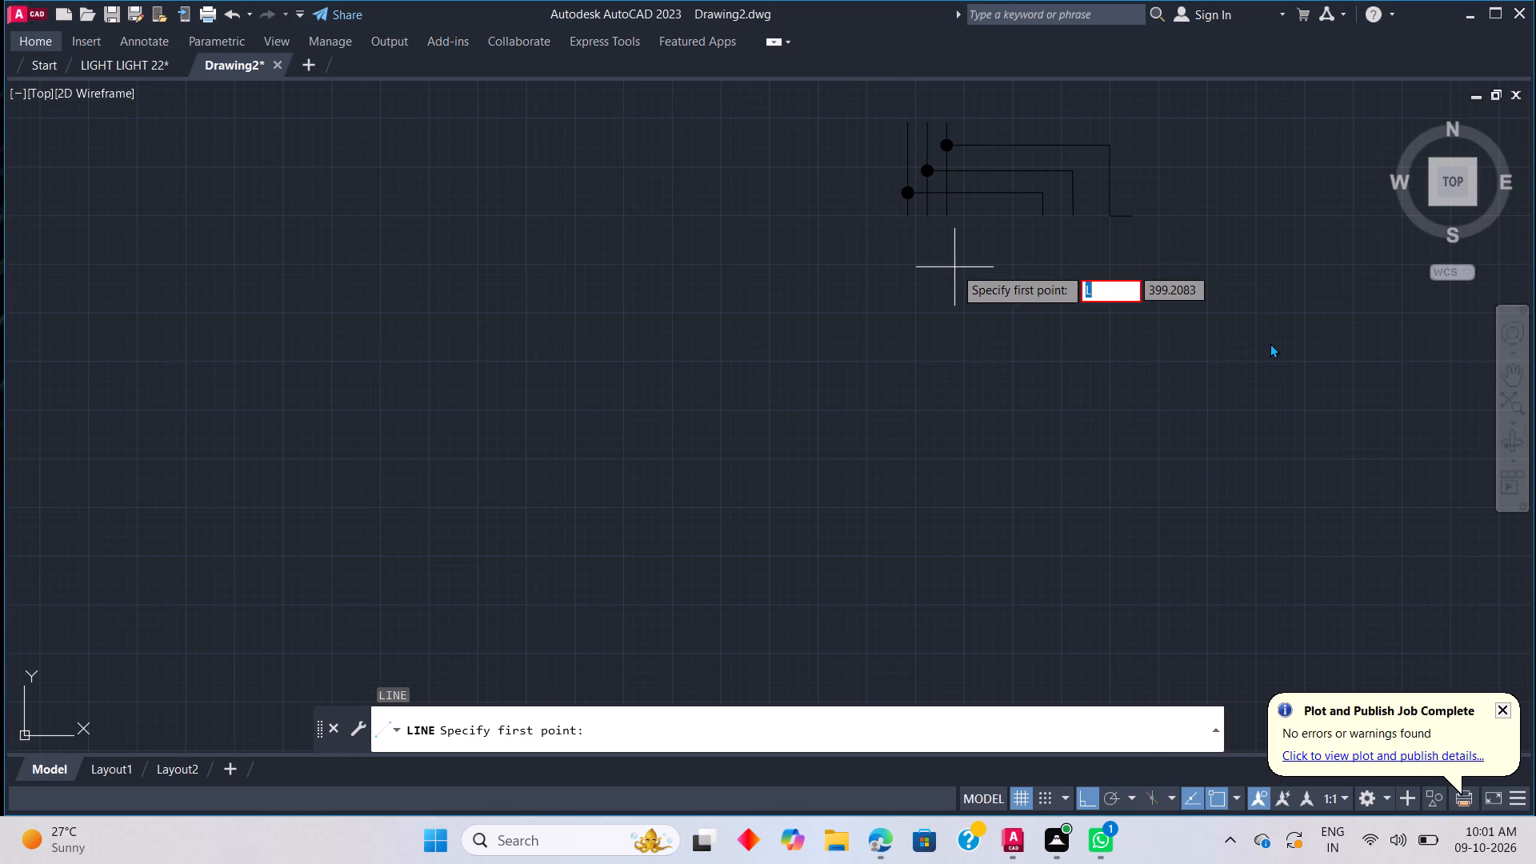
key("Escape")
type("L")
key("space")
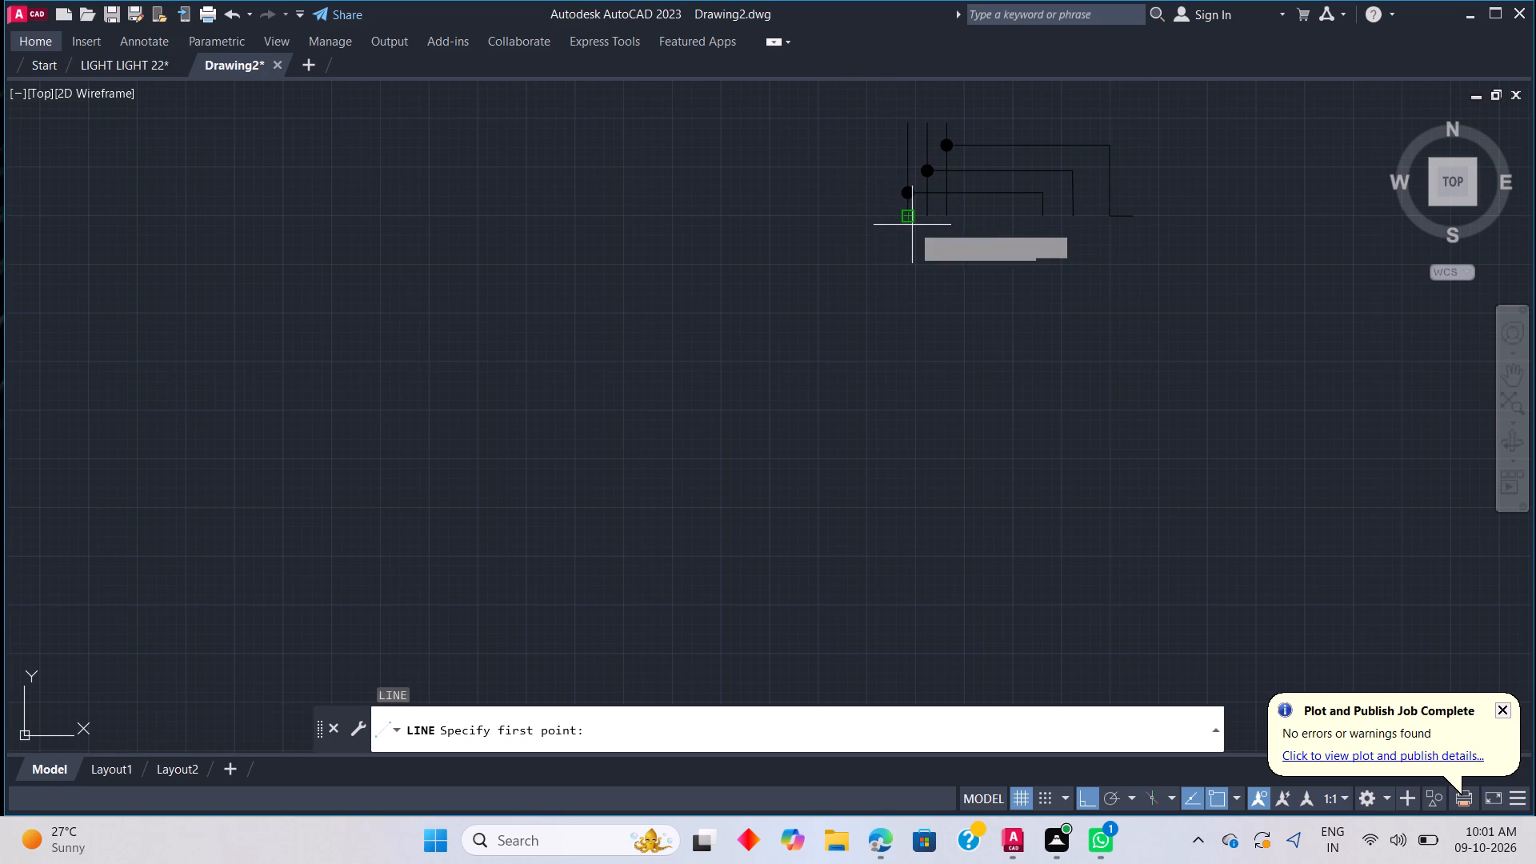
scroll(909, 215, "up", 1)
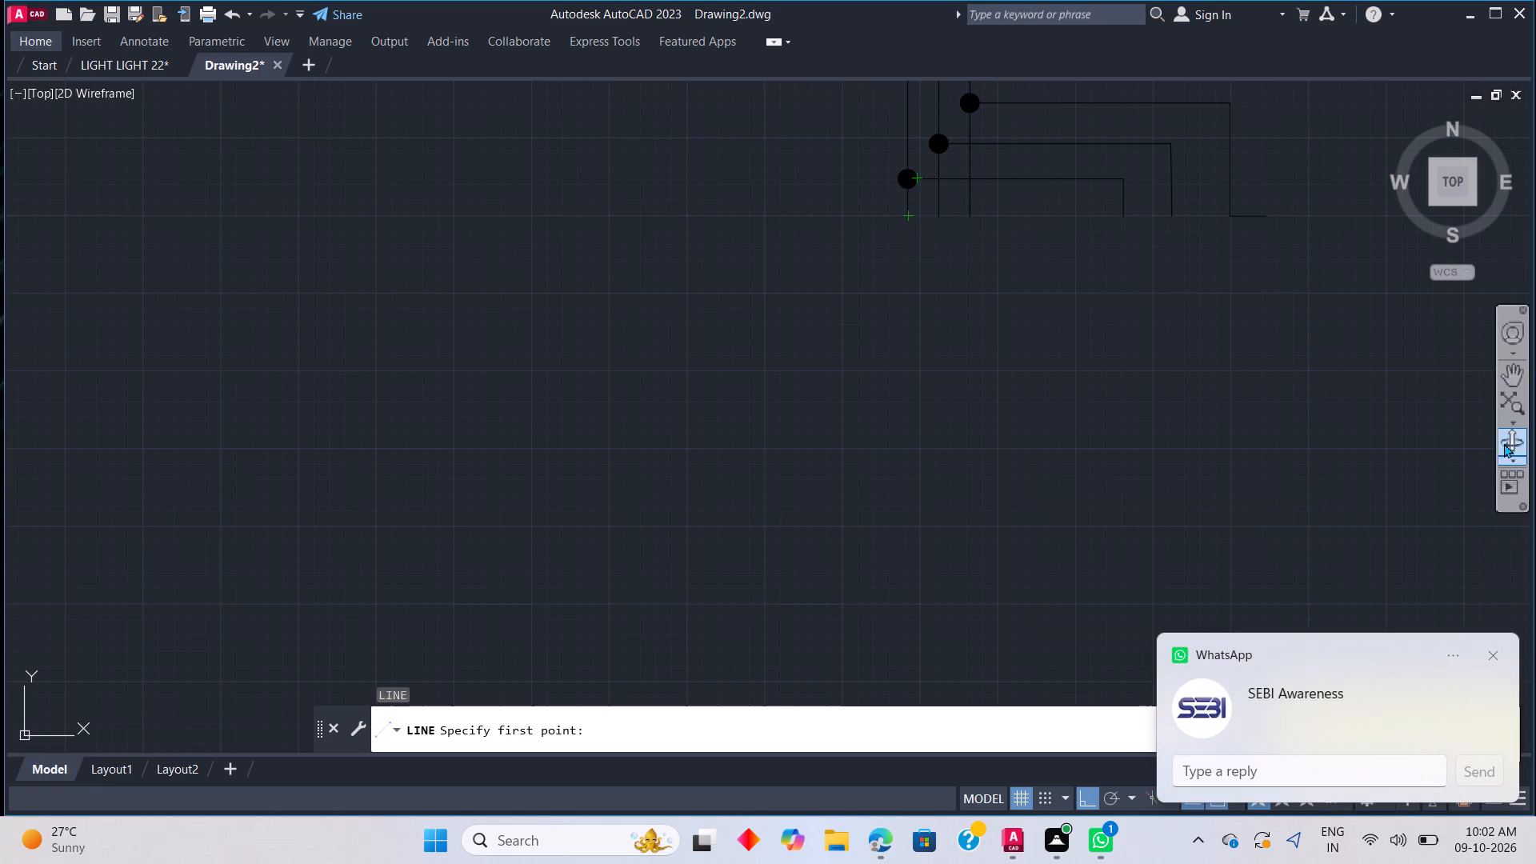
left_click(1494, 655)
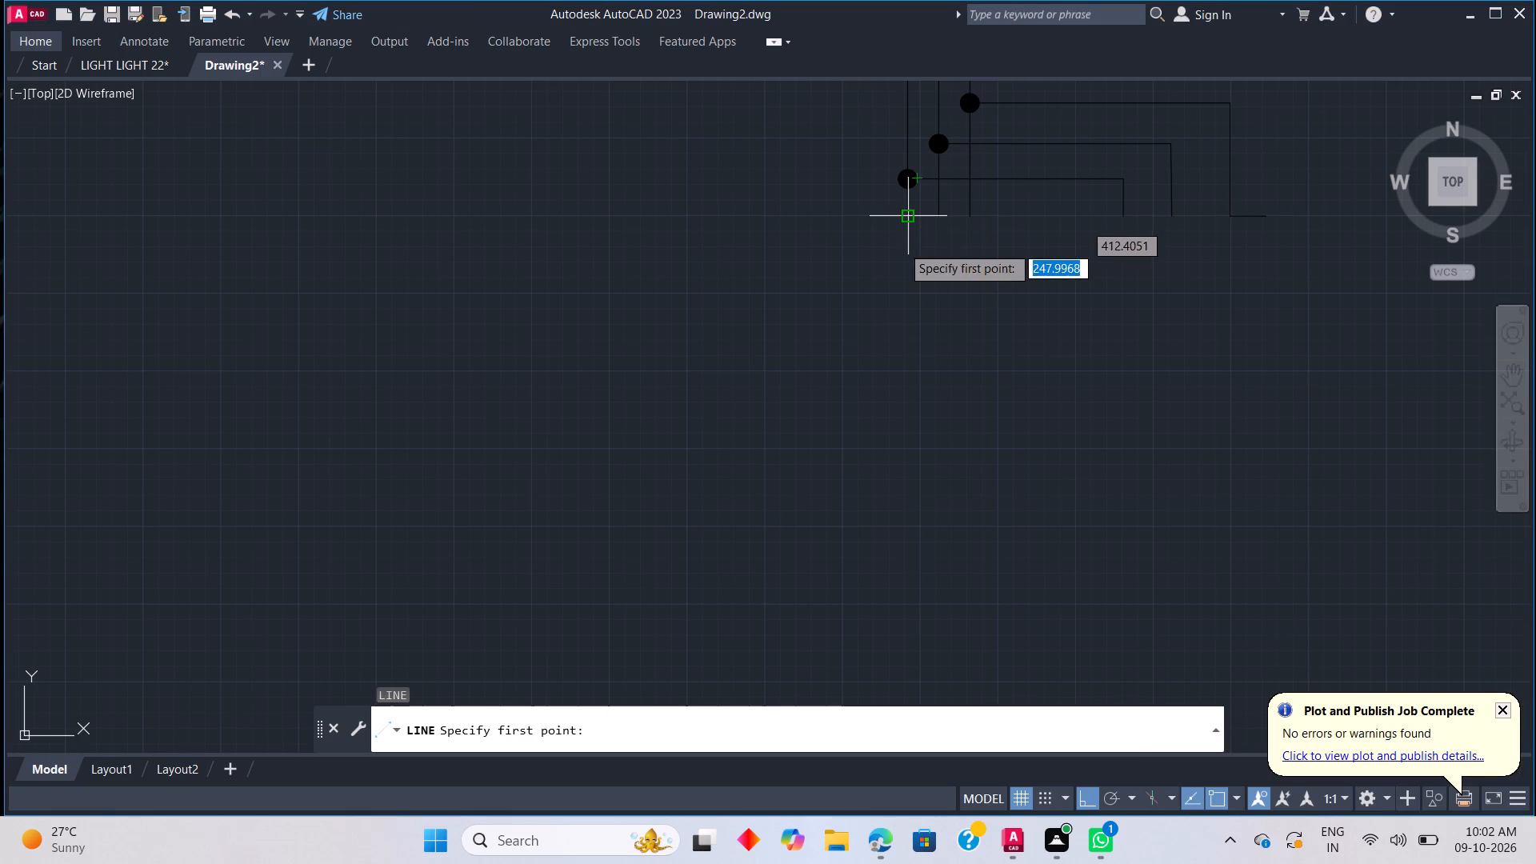
scroll(906, 182, "up", 2)
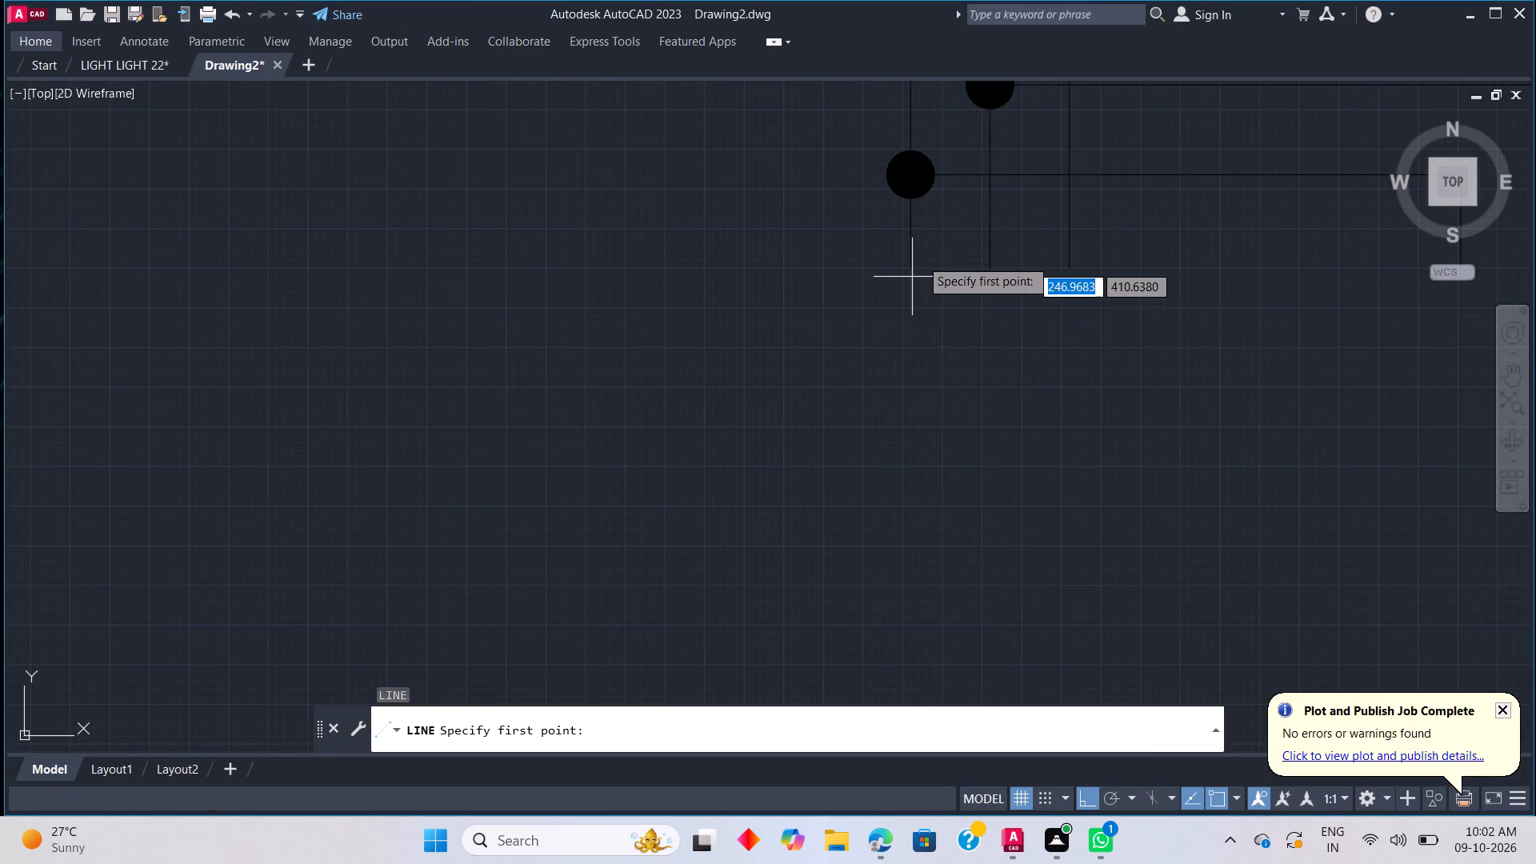
left_click(909, 267)
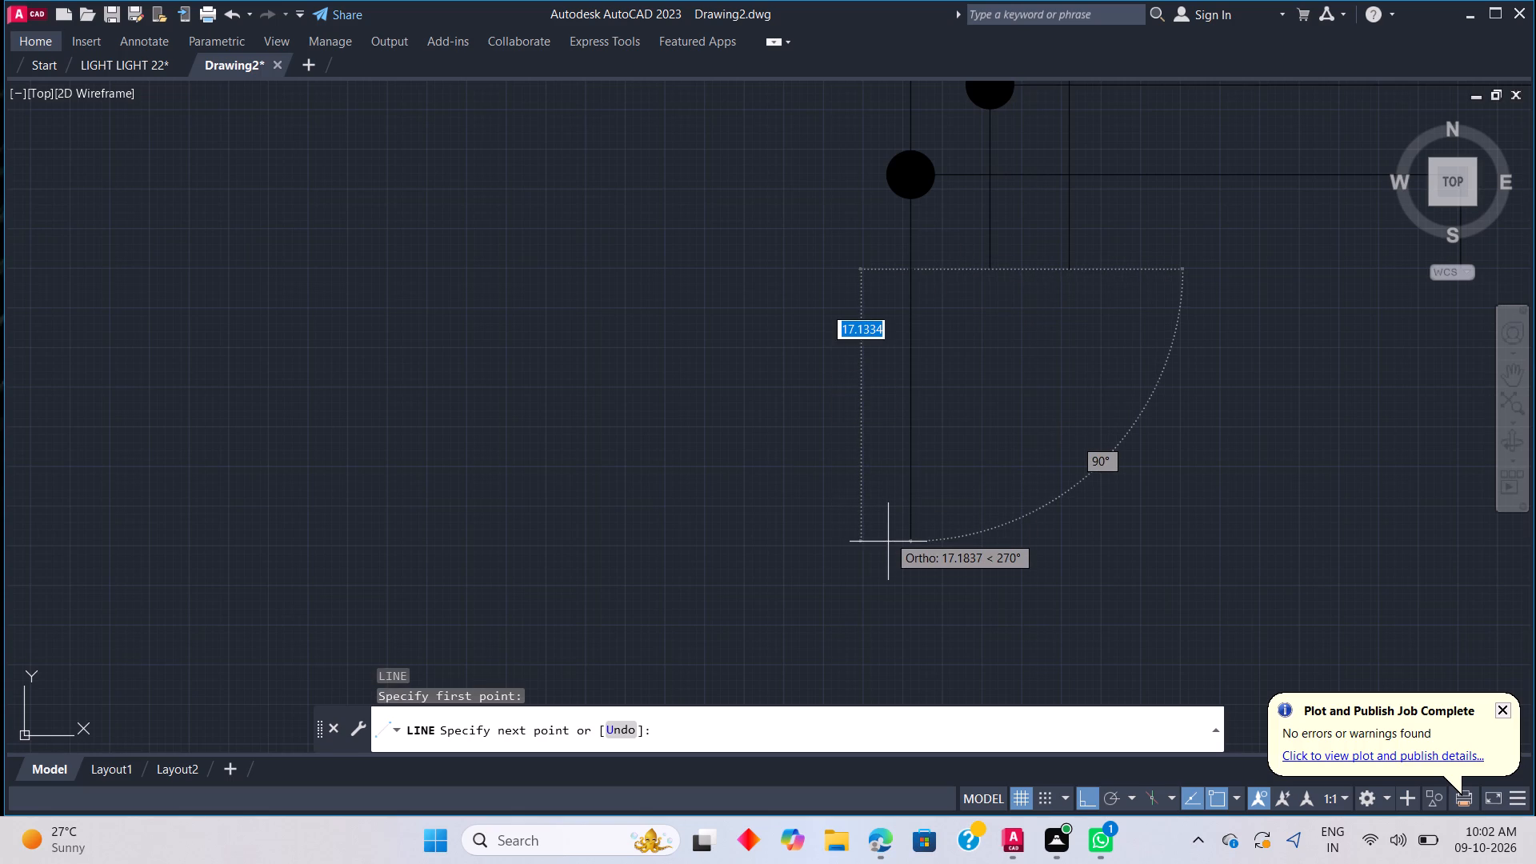
middle_click_drag(920, 403, 915, 305)
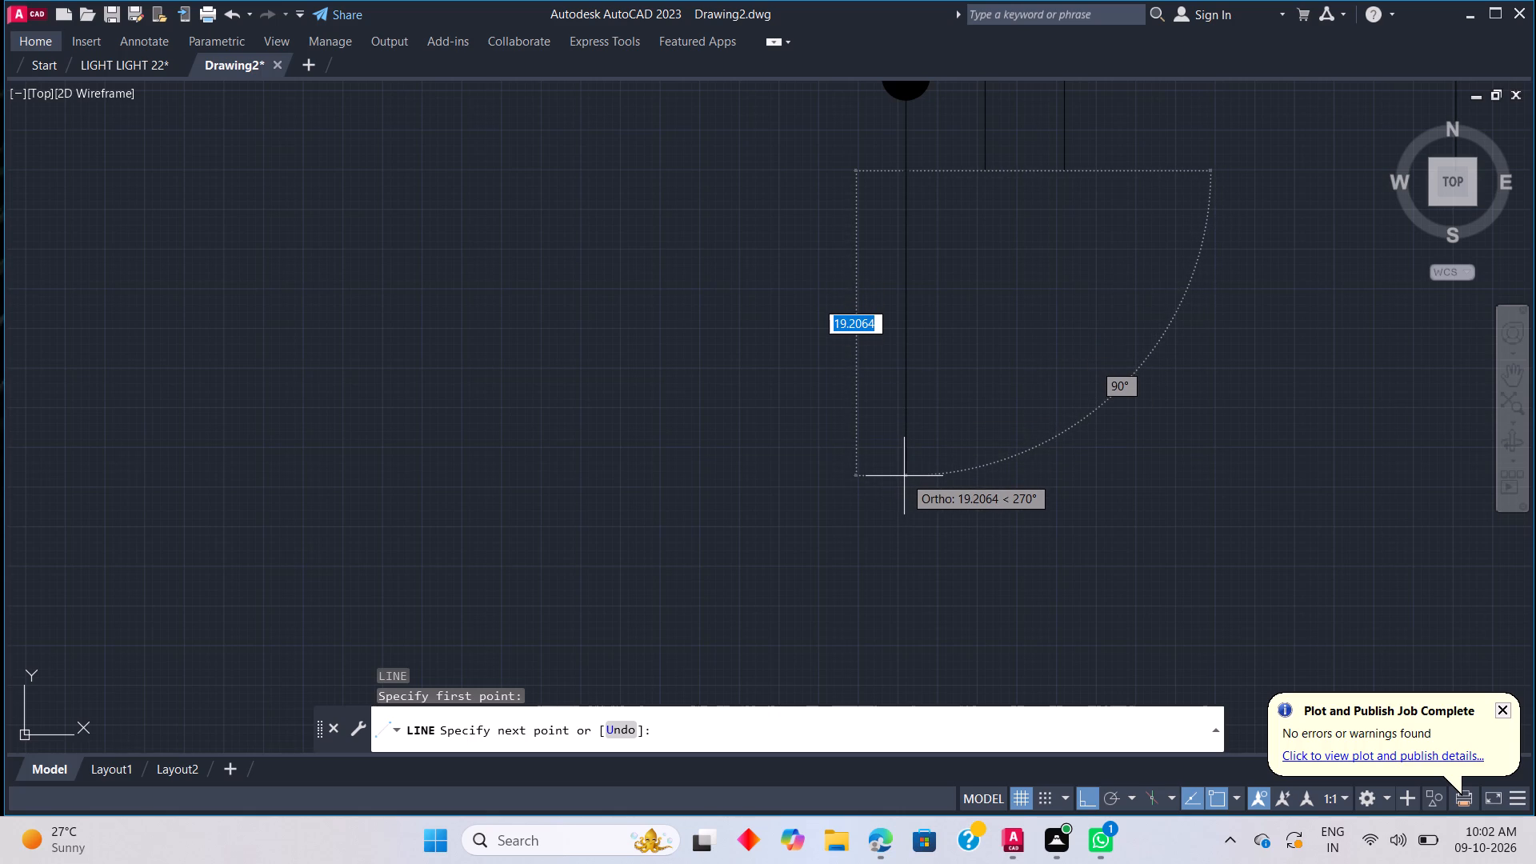
left_click(904, 476)
key("Escape")
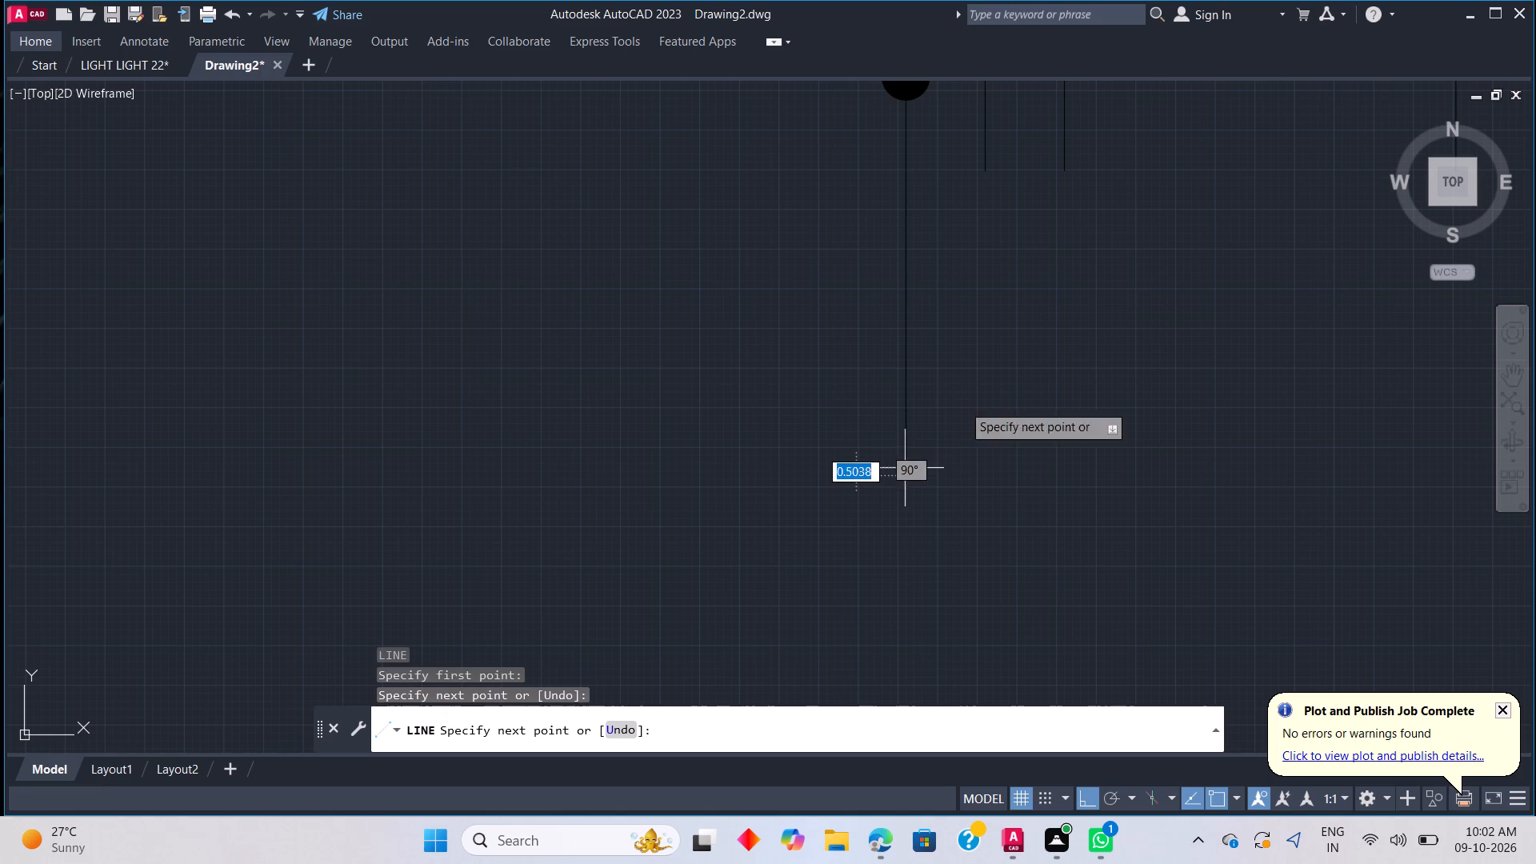
Draw a line down from the bottom end of the middle parallel line, ending level with the leftmost line's new end.
type("L")
key("space")
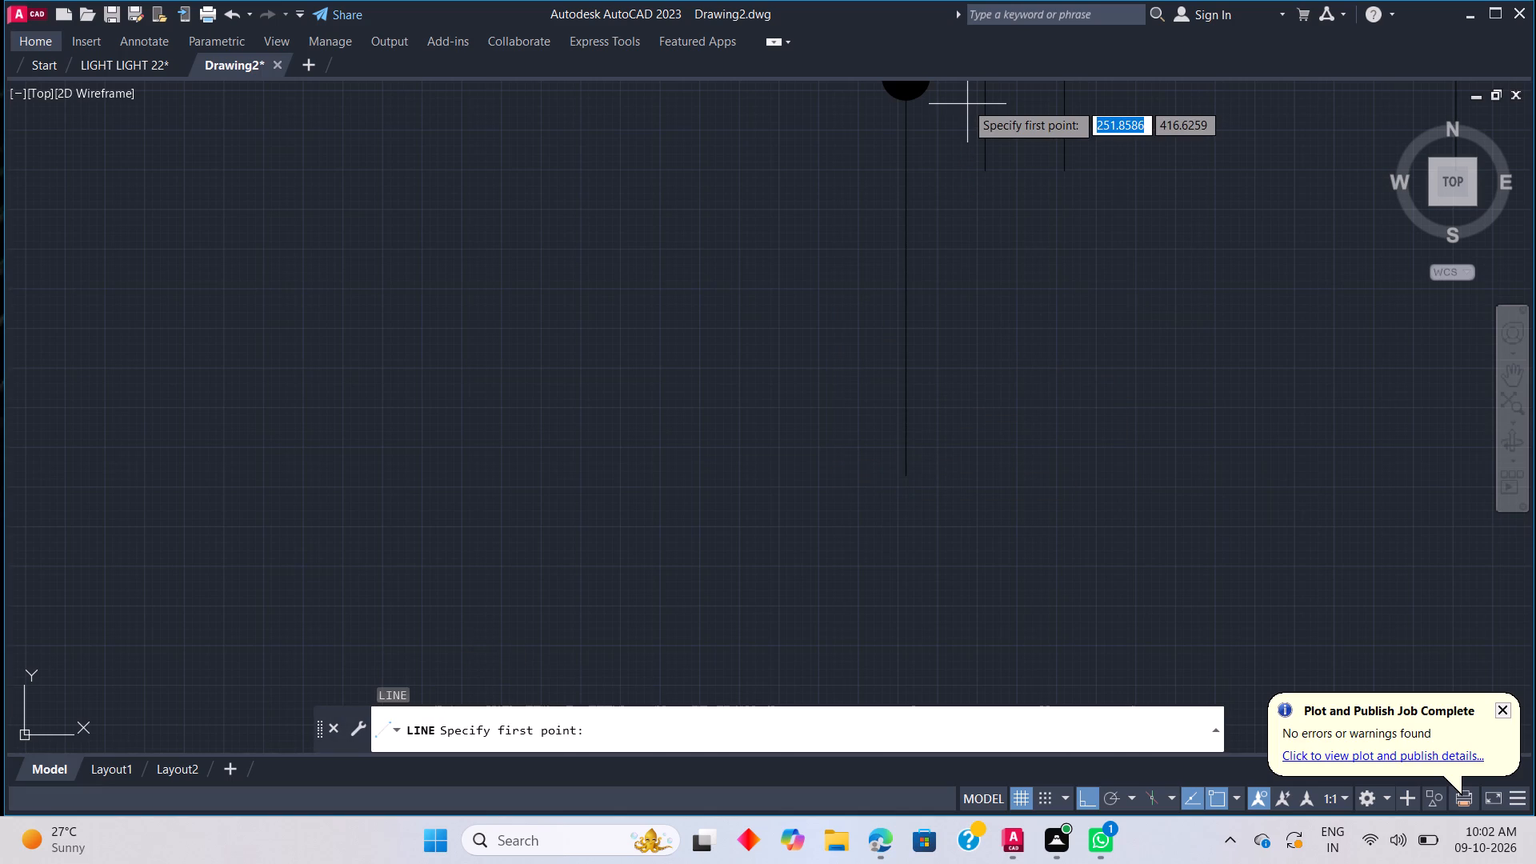
left_click(991, 177)
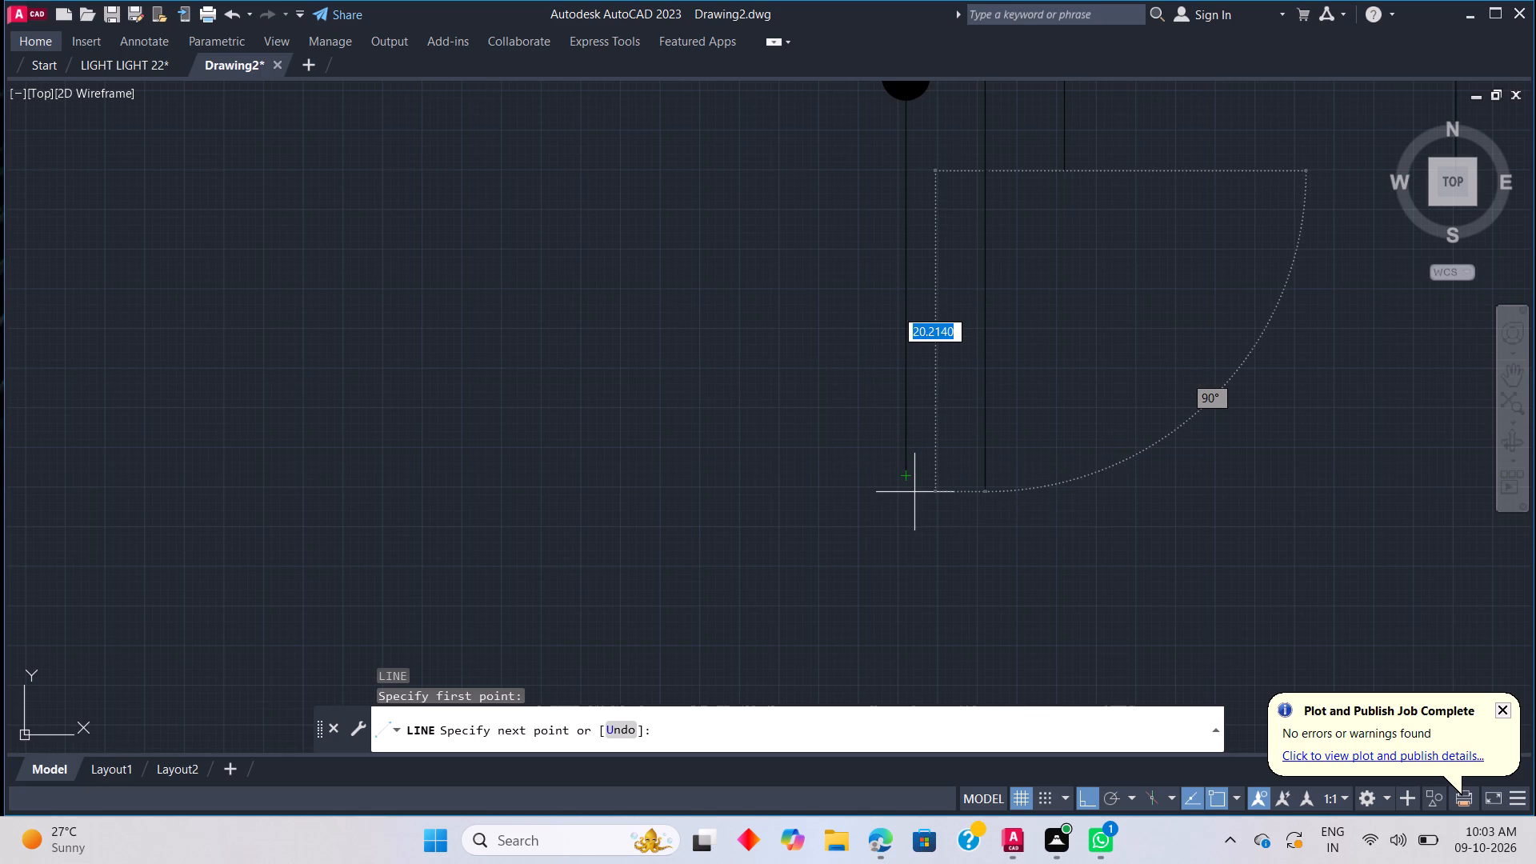
left_click(947, 477)
key("Escape")
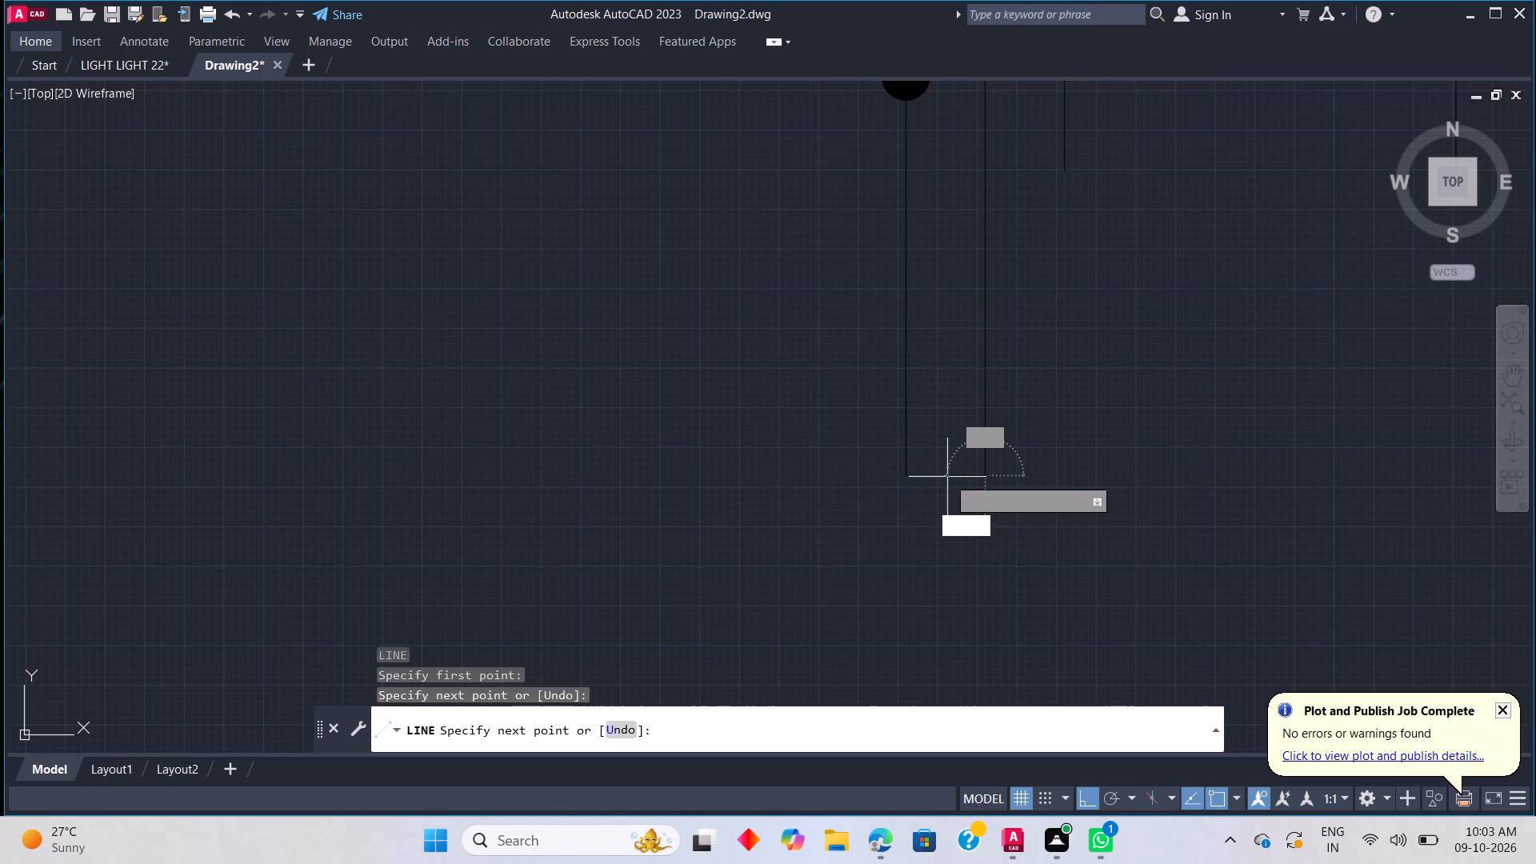
key("Escape")
Draw a line about 19 units long down from the bottom end of the third parallel line, ending level with the other two.
scroll(1066, 330, "down", 2)
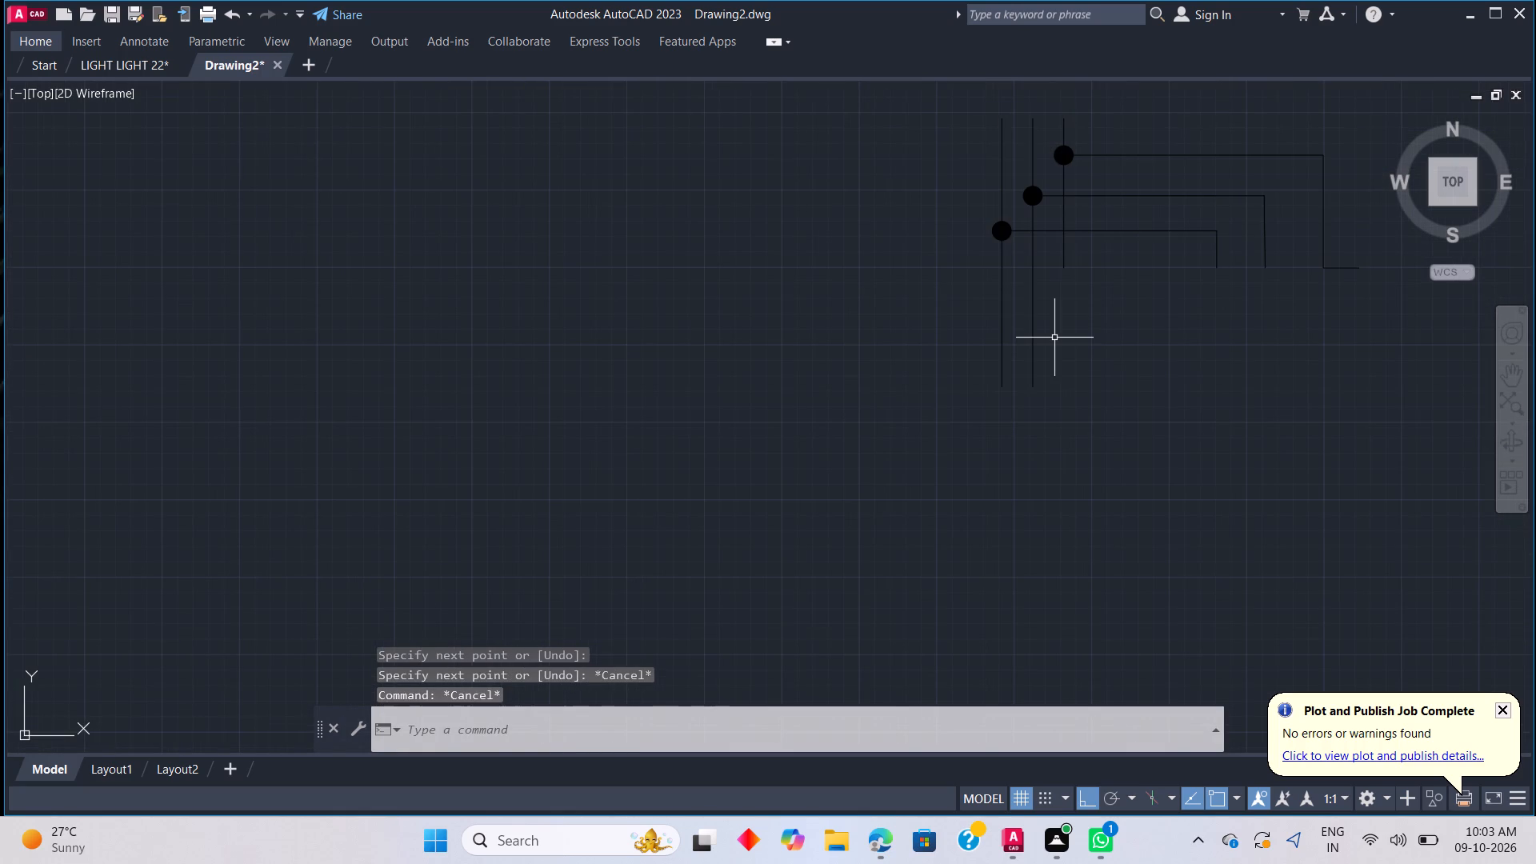
type("L")
key("space")
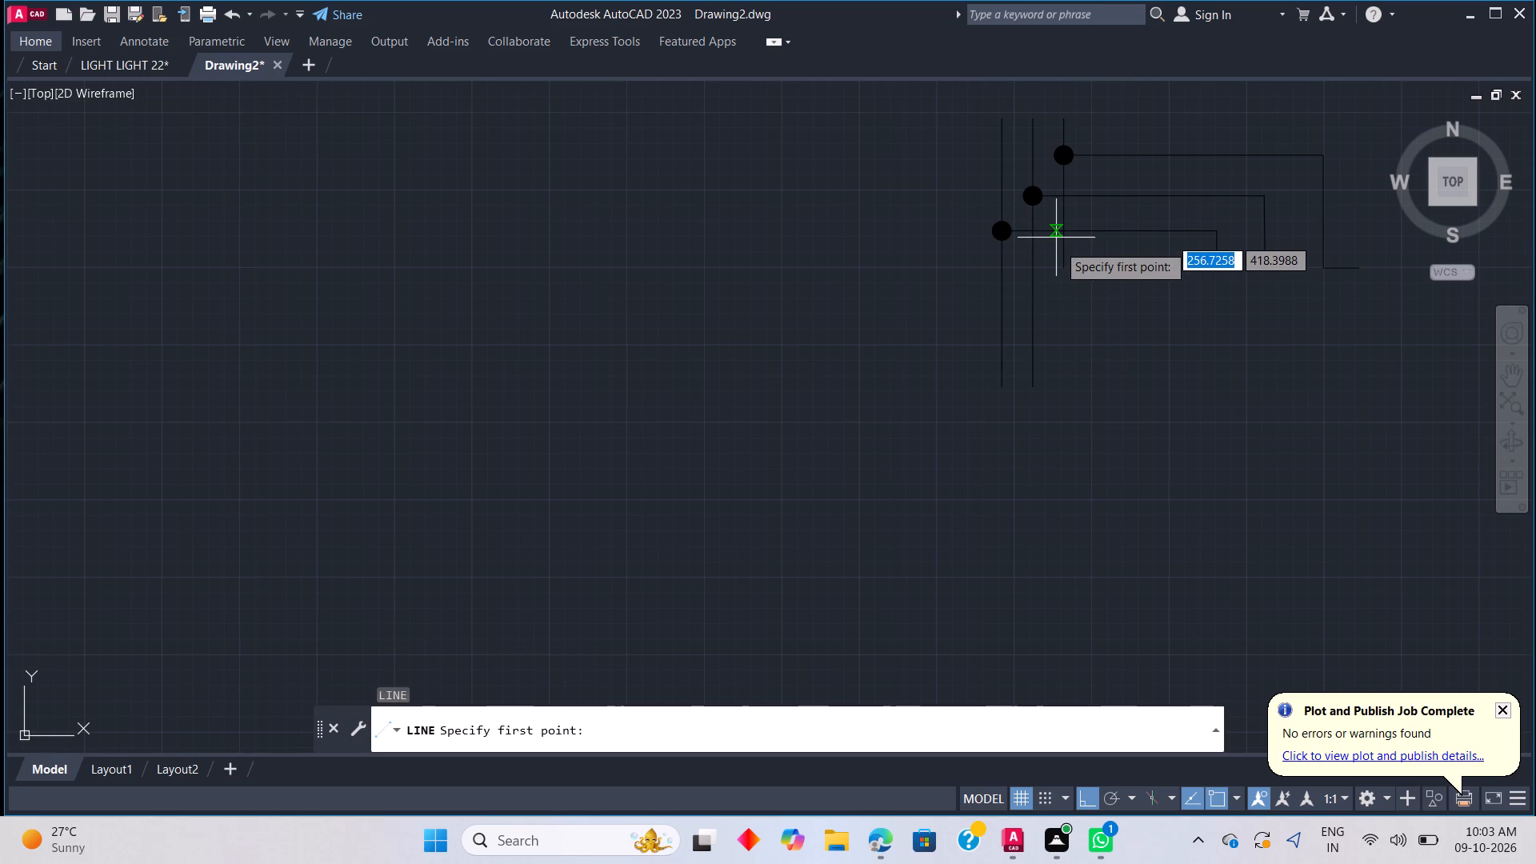
left_click(1061, 274)
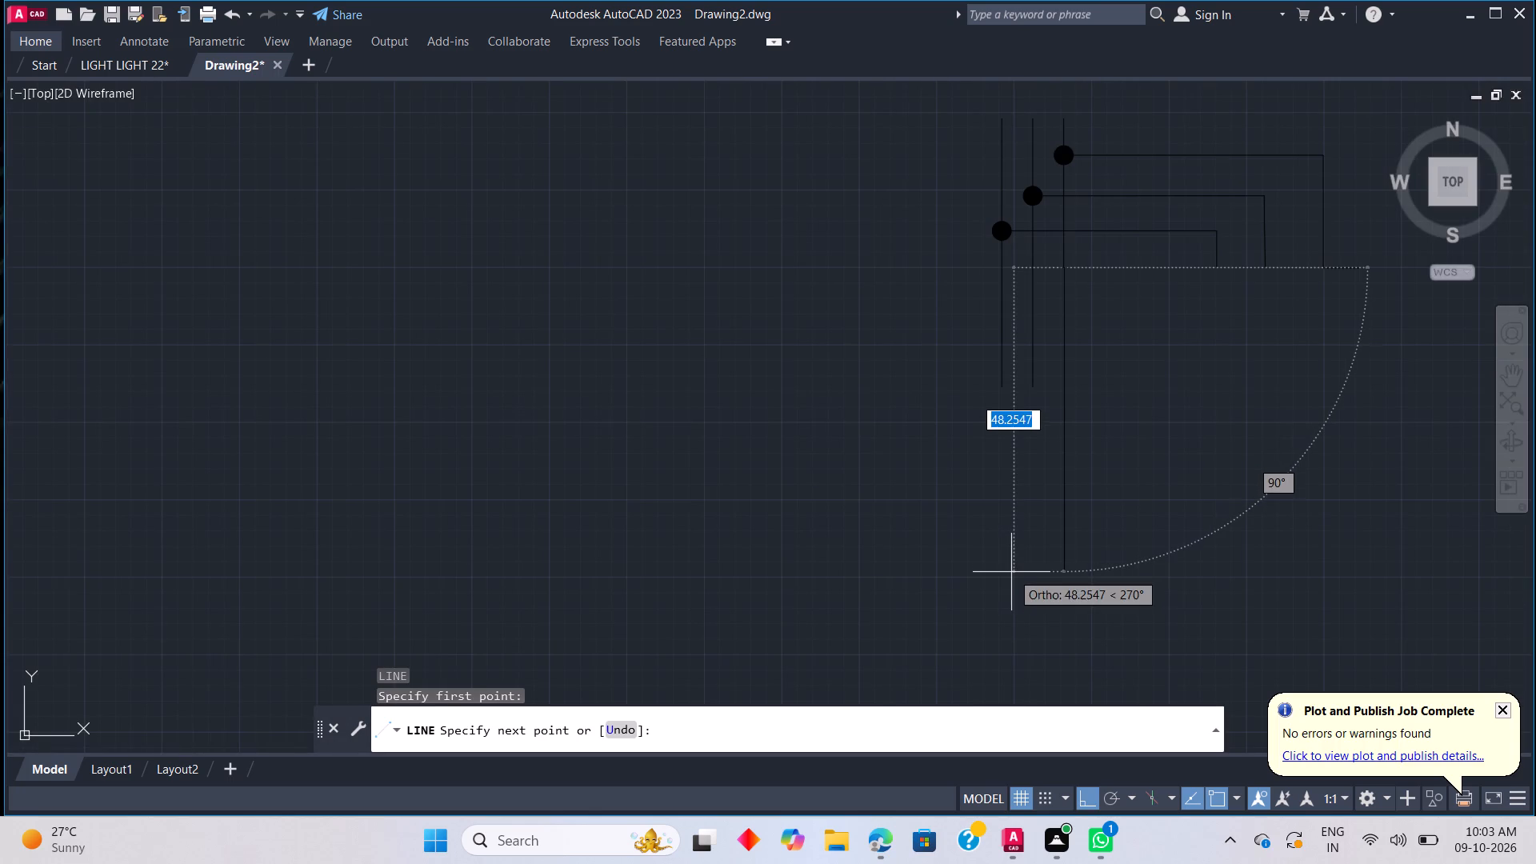
left_click(1043, 386)
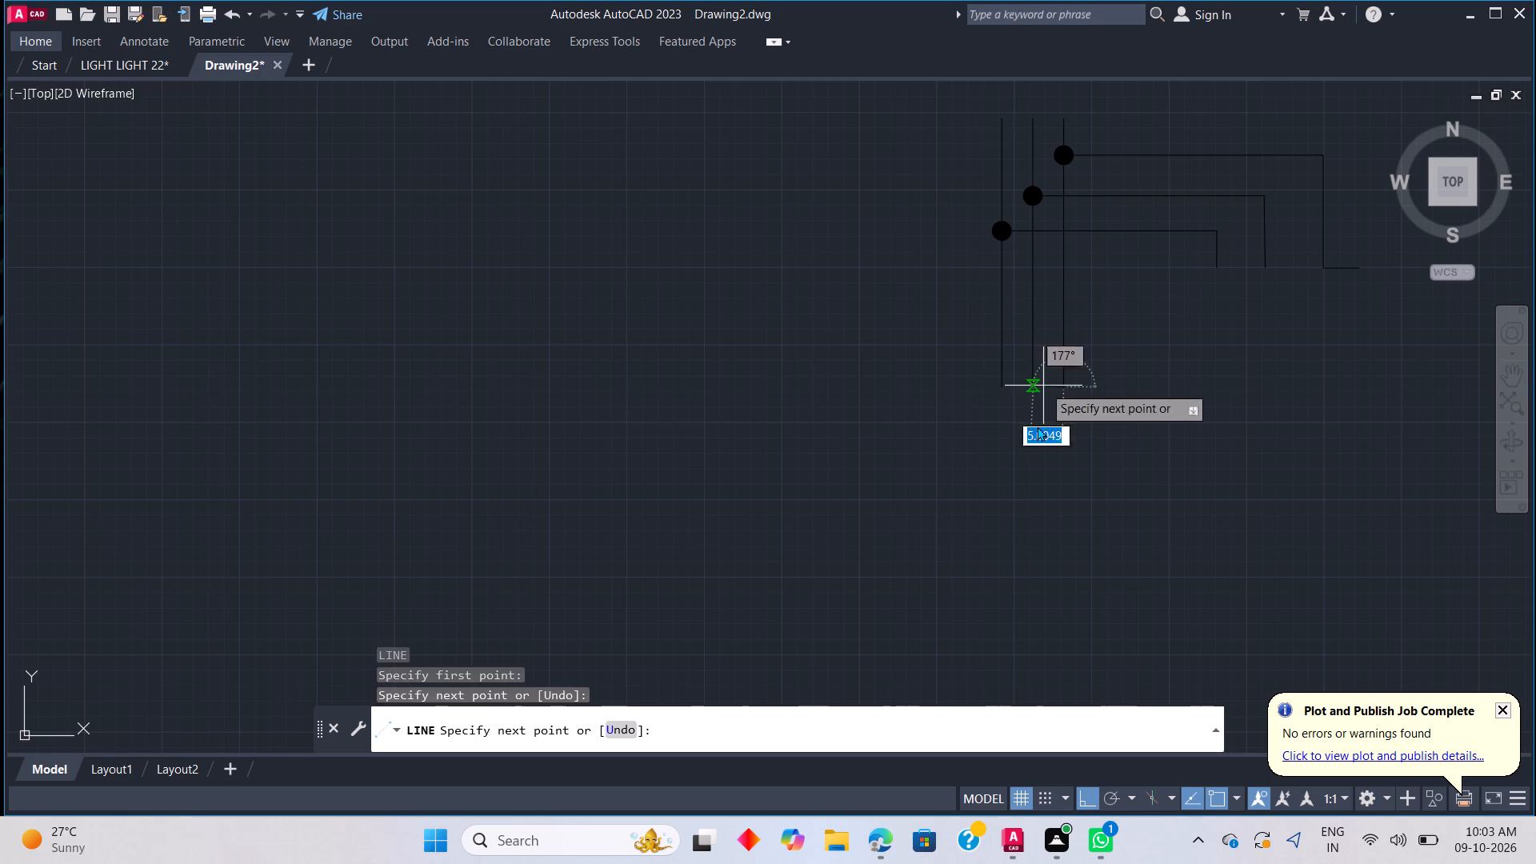
key("Escape")
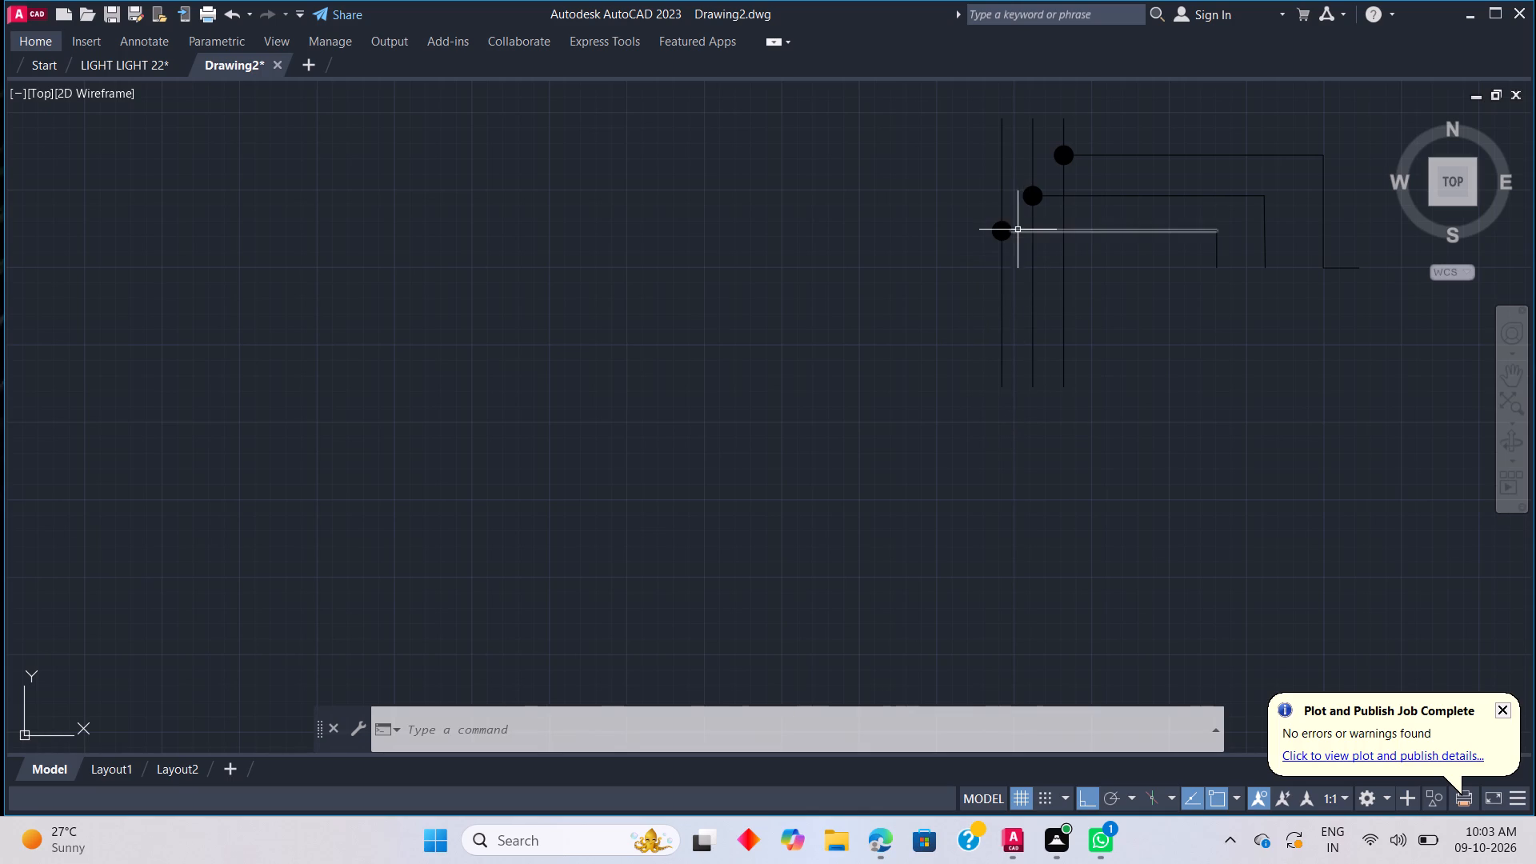
Copy the outline of the filled circle on the leftmost vertical line, from its top point straight down onto that line's lower part.
scroll(1011, 246, "up", 3)
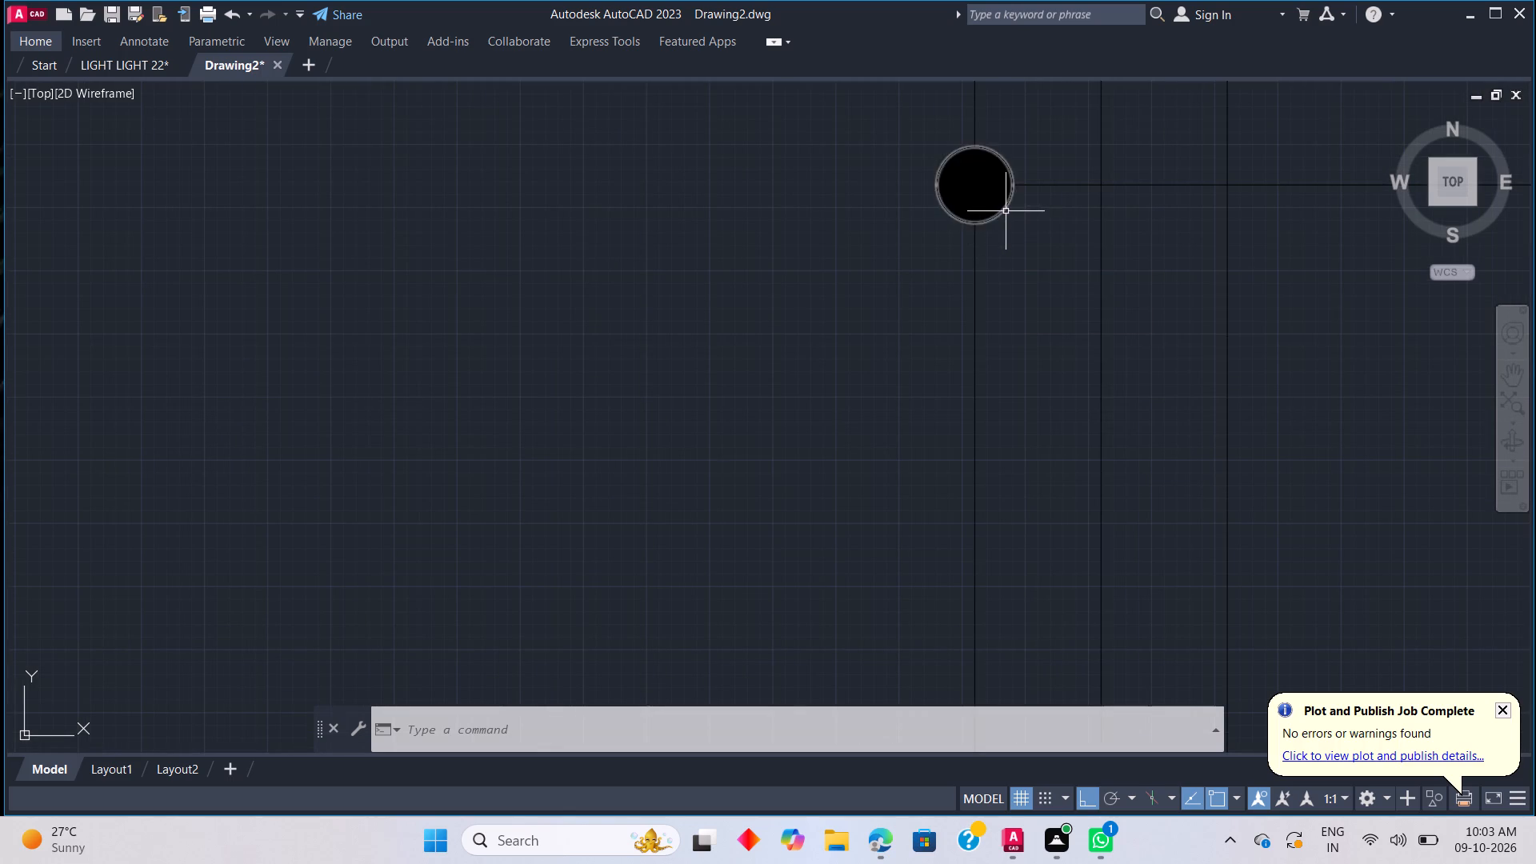
left_click(1004, 207)
right_click(1004, 242)
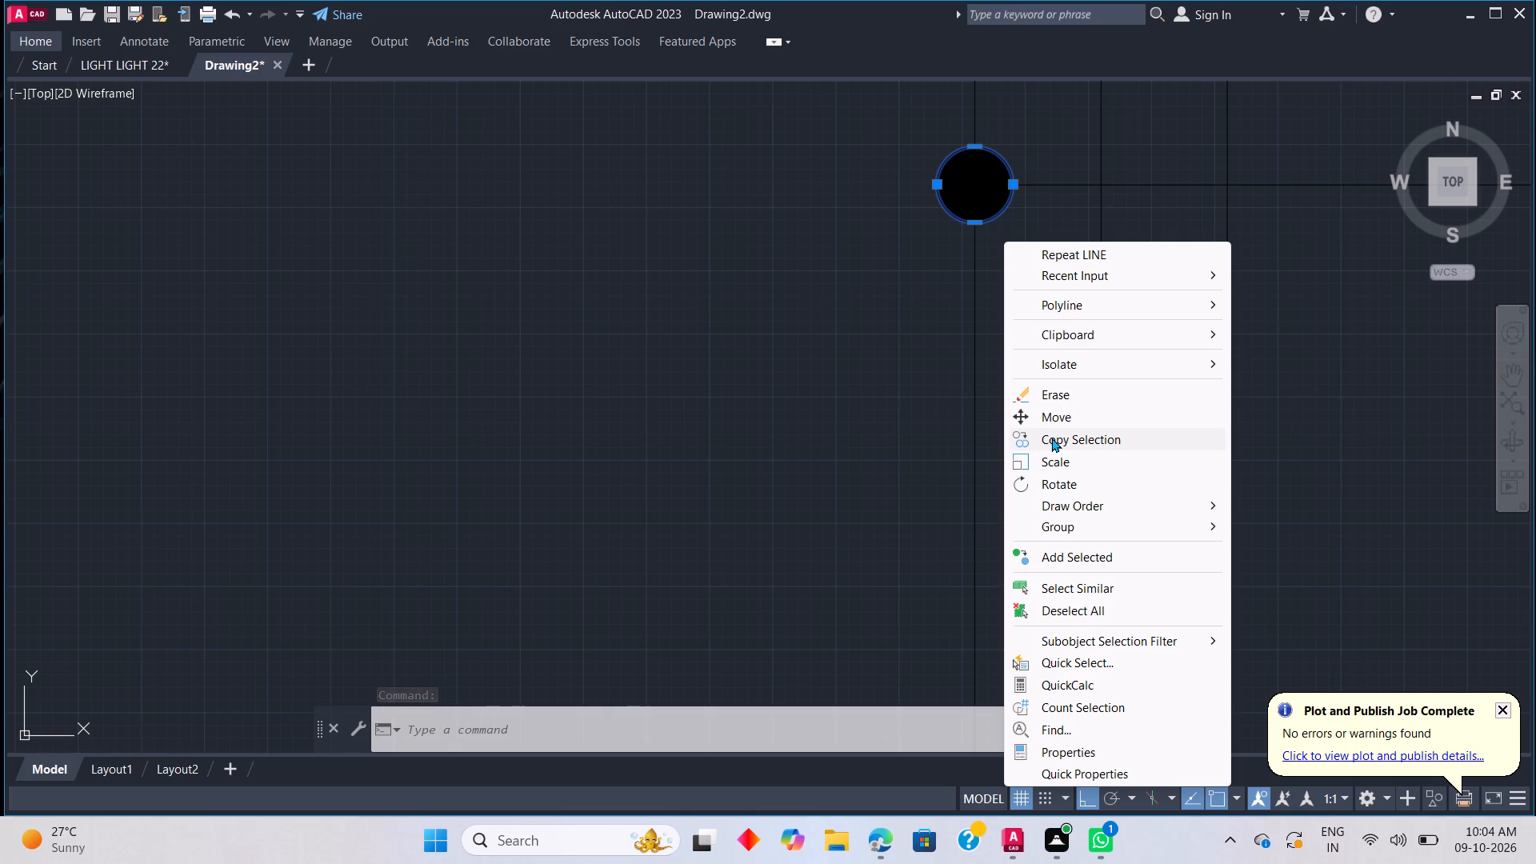
left_click(1051, 438)
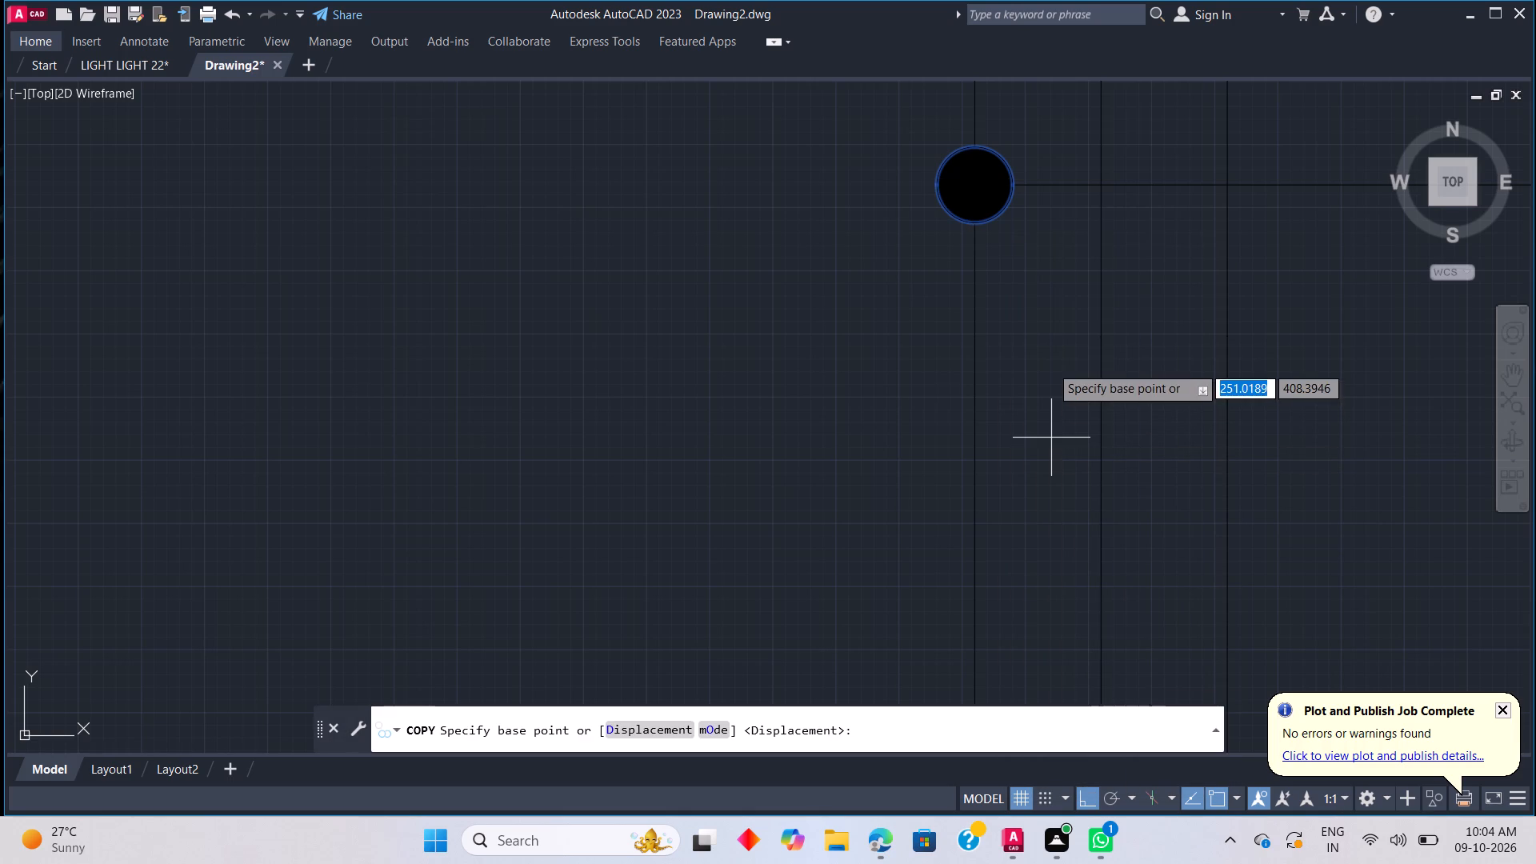
left_click(973, 147)
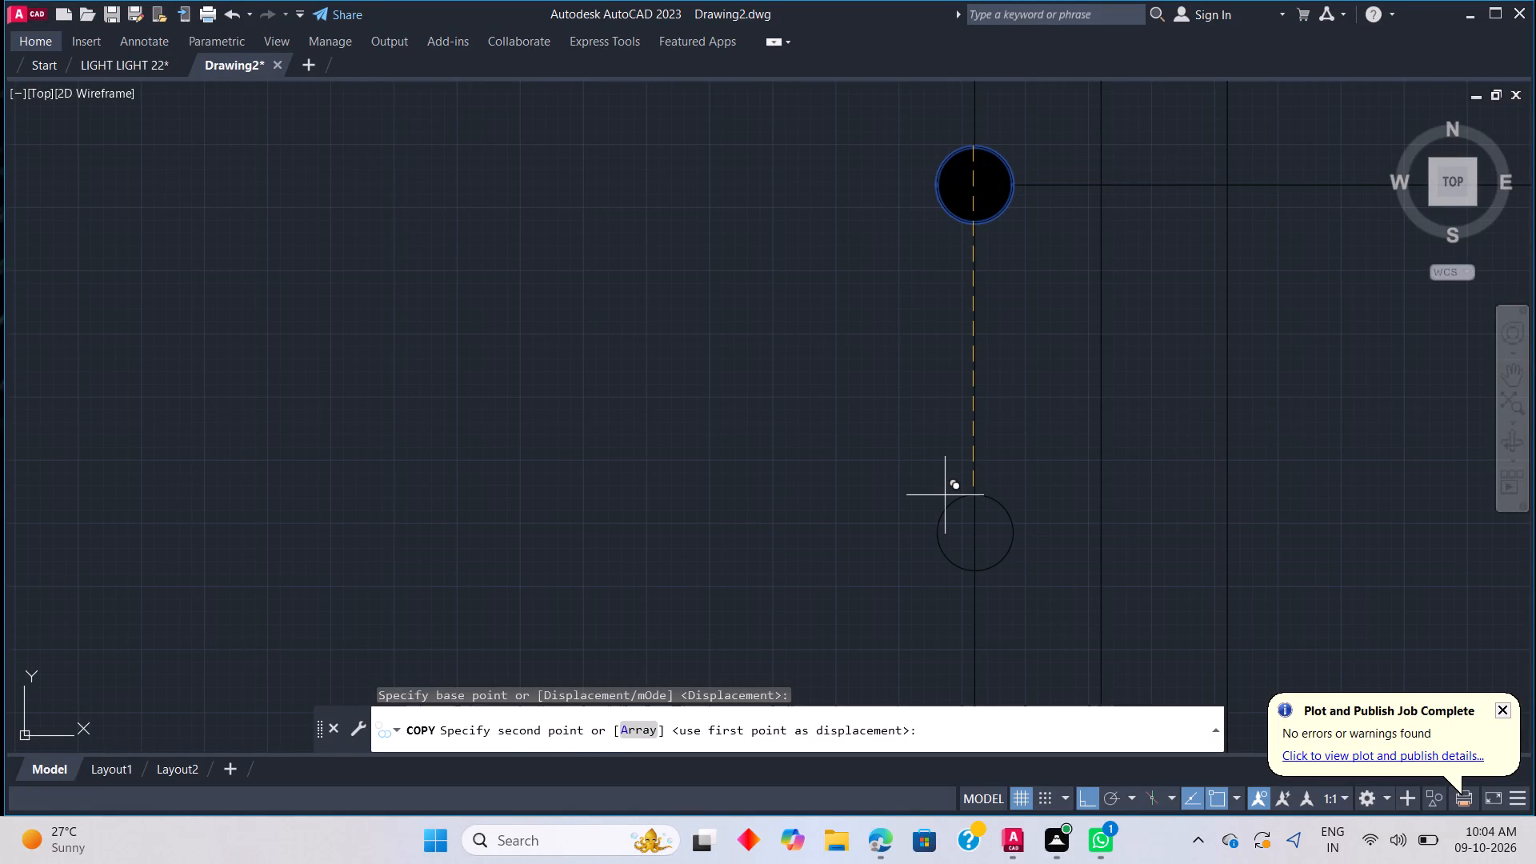
scroll(990, 471, "down", 2)
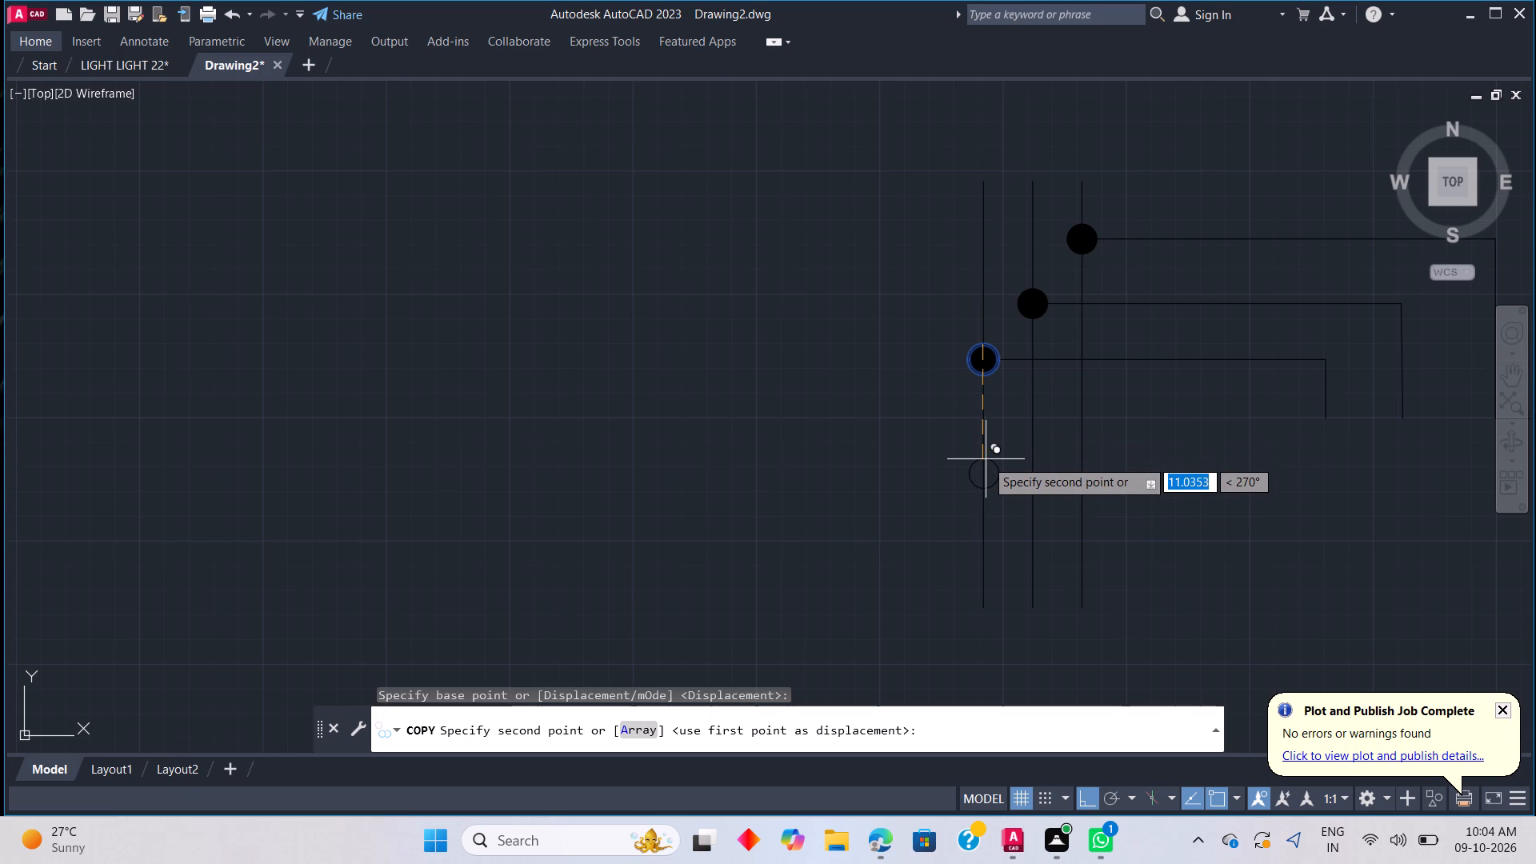
left_click(983, 499)
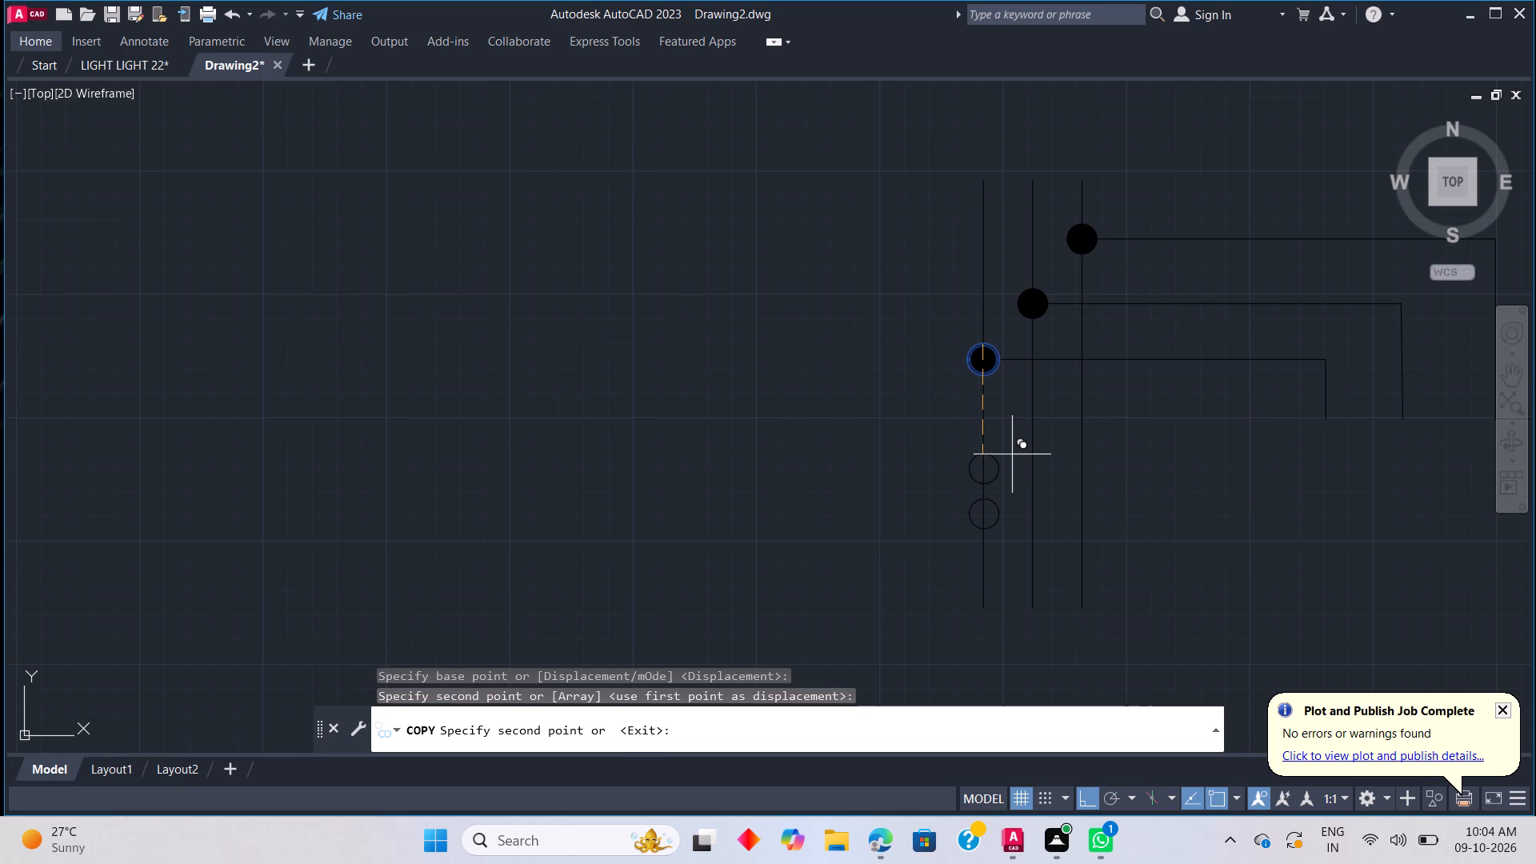
left_click(1081, 792)
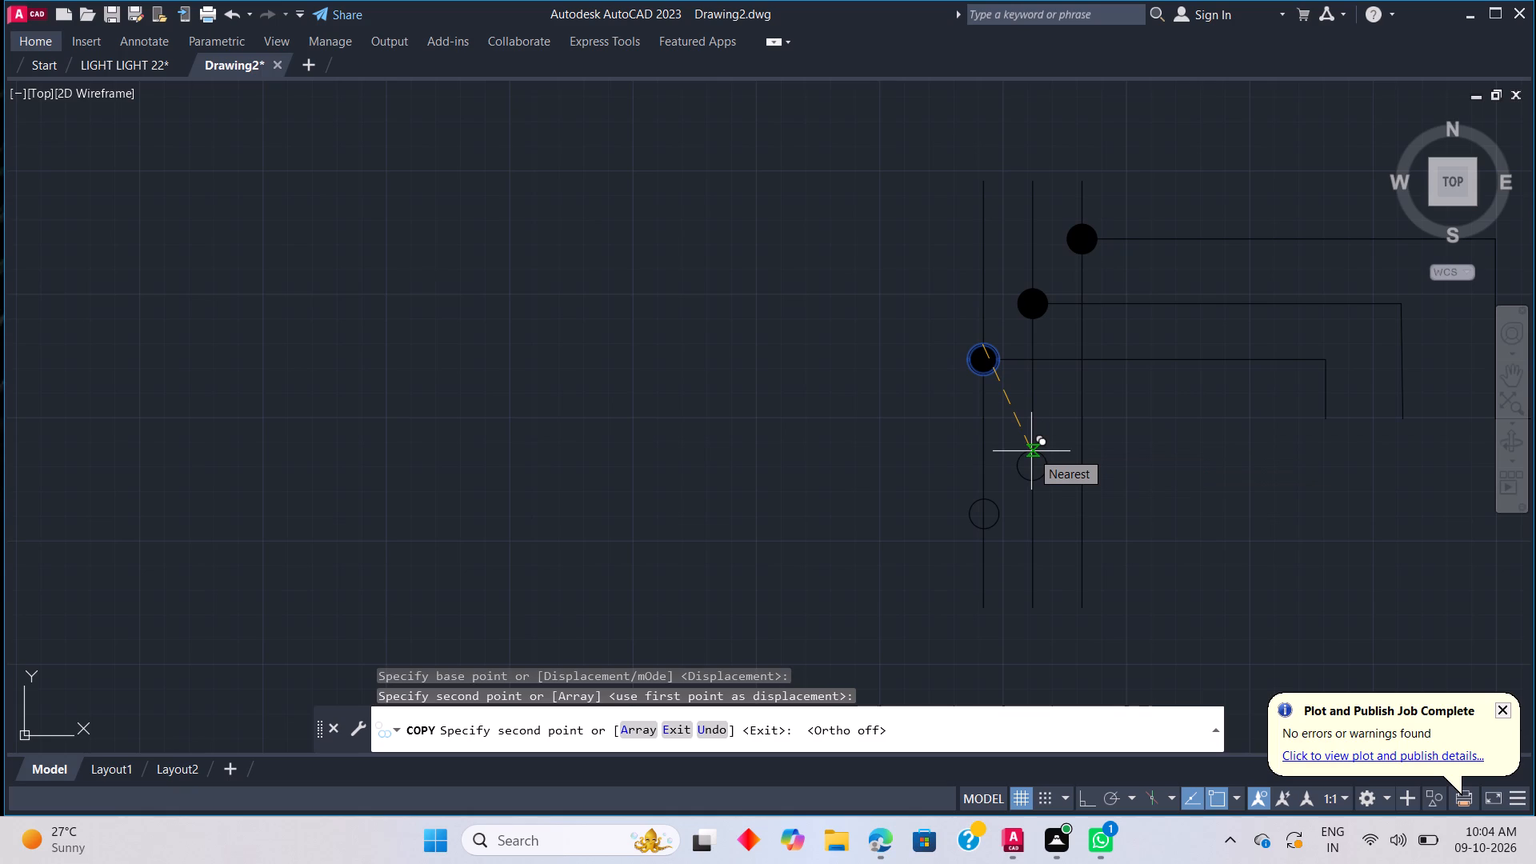
key("ctrl+z")
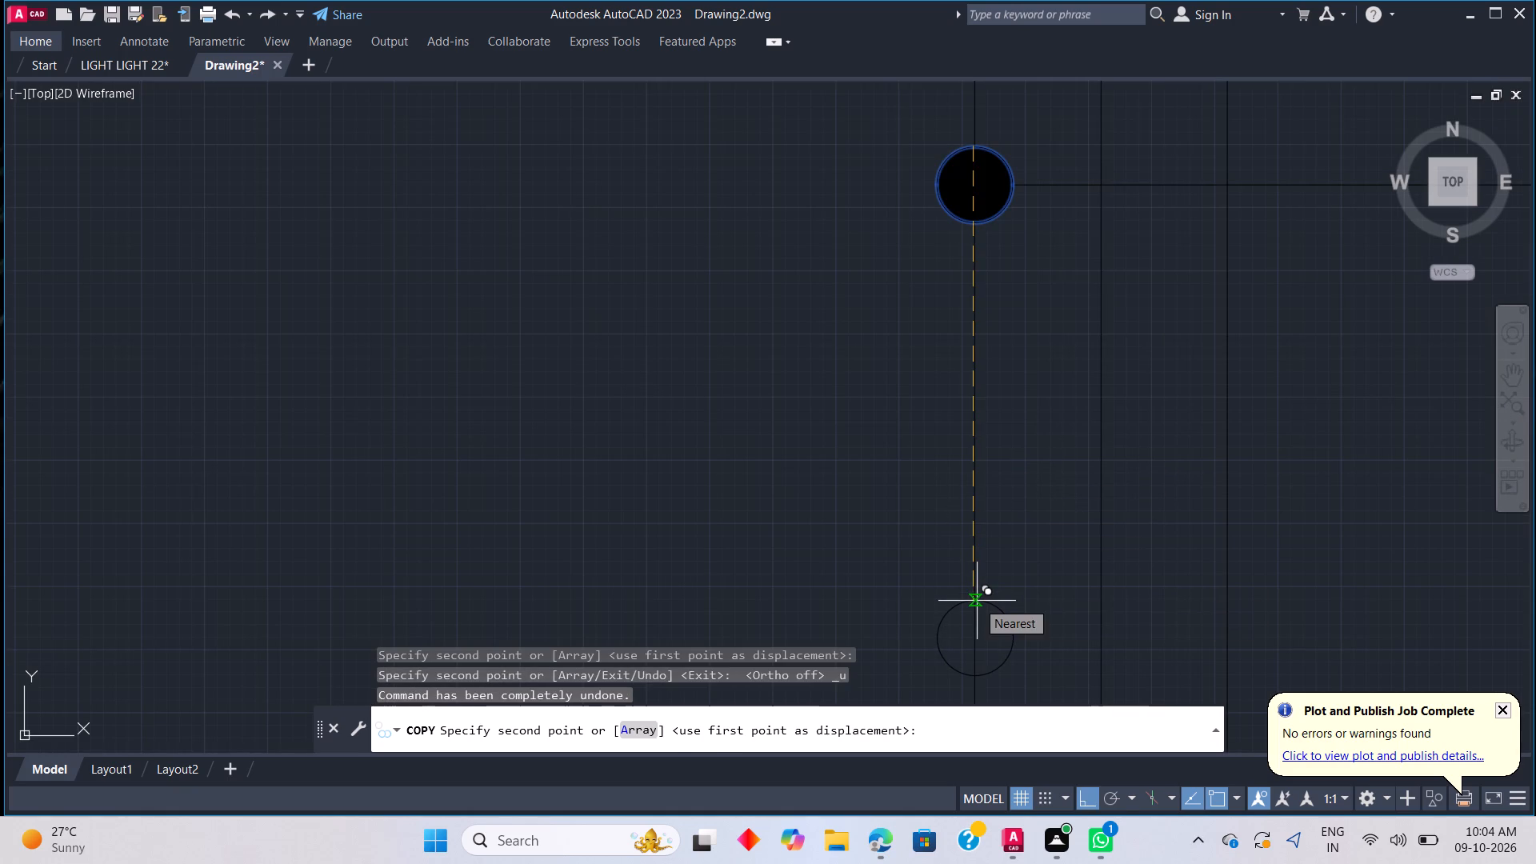
left_click(977, 601)
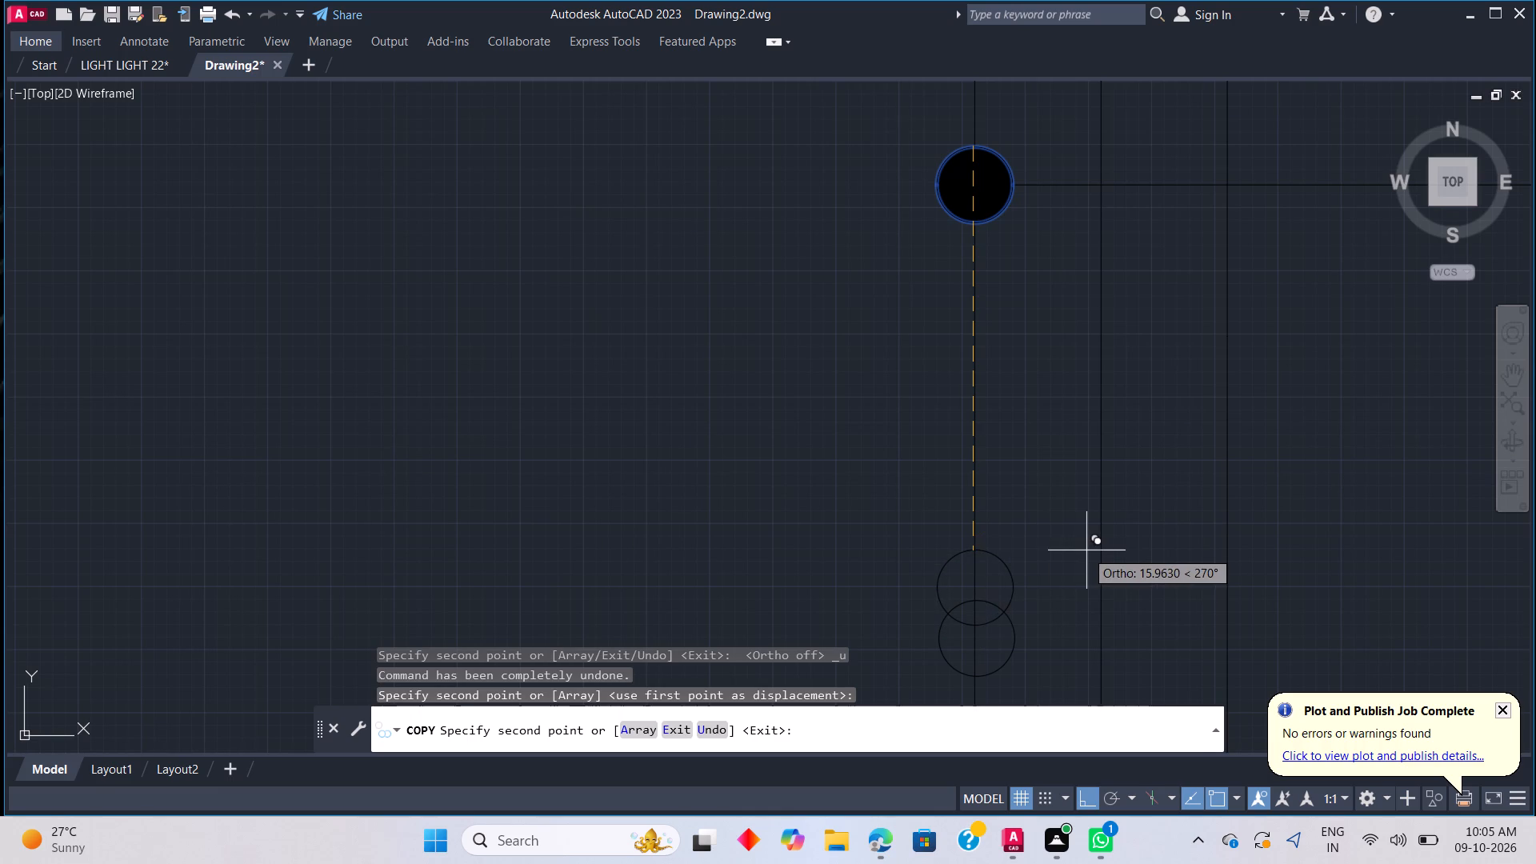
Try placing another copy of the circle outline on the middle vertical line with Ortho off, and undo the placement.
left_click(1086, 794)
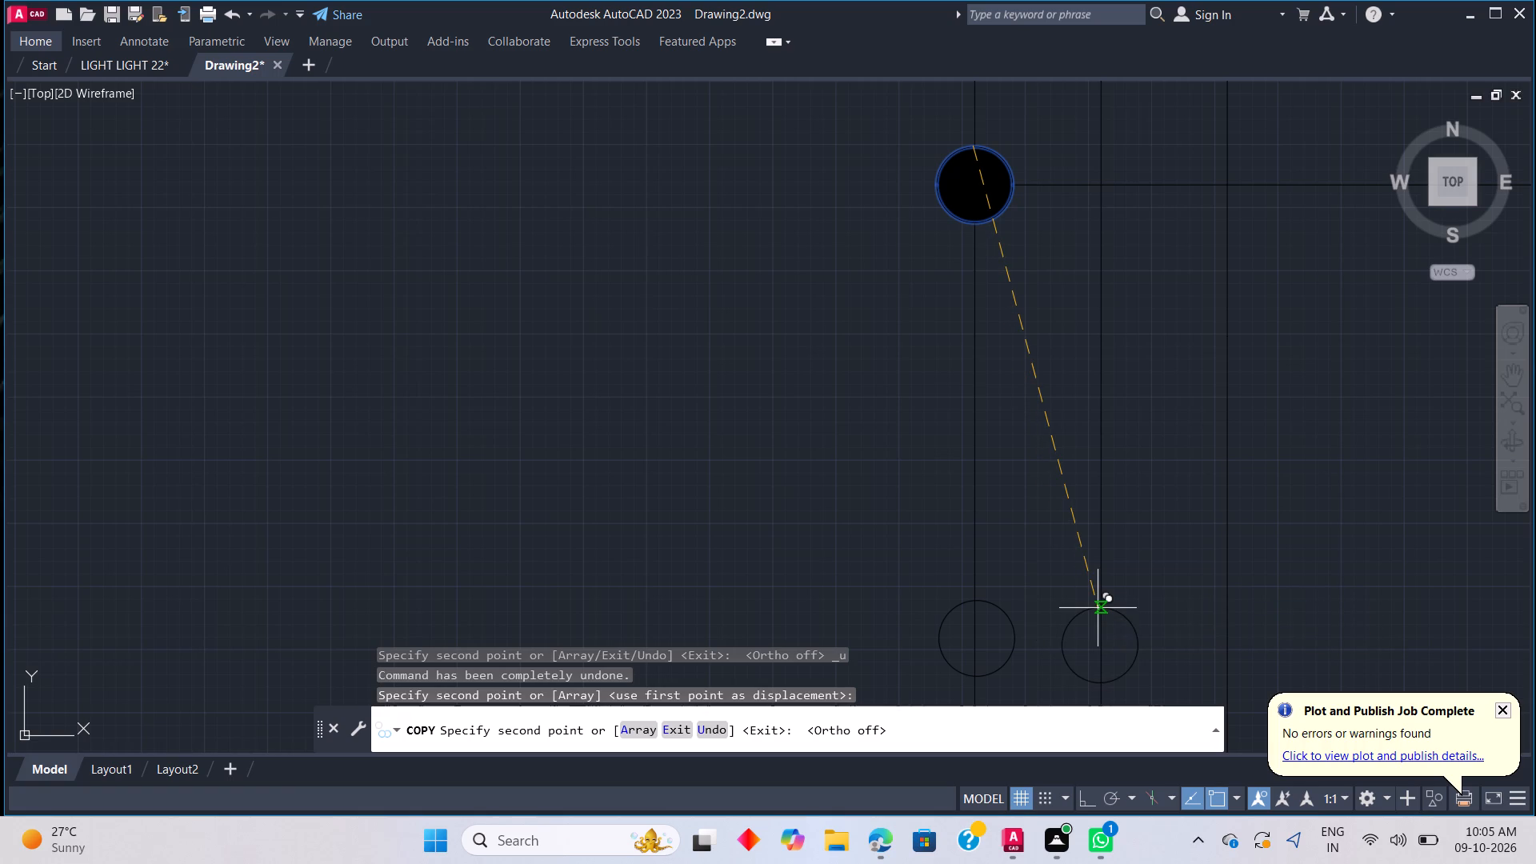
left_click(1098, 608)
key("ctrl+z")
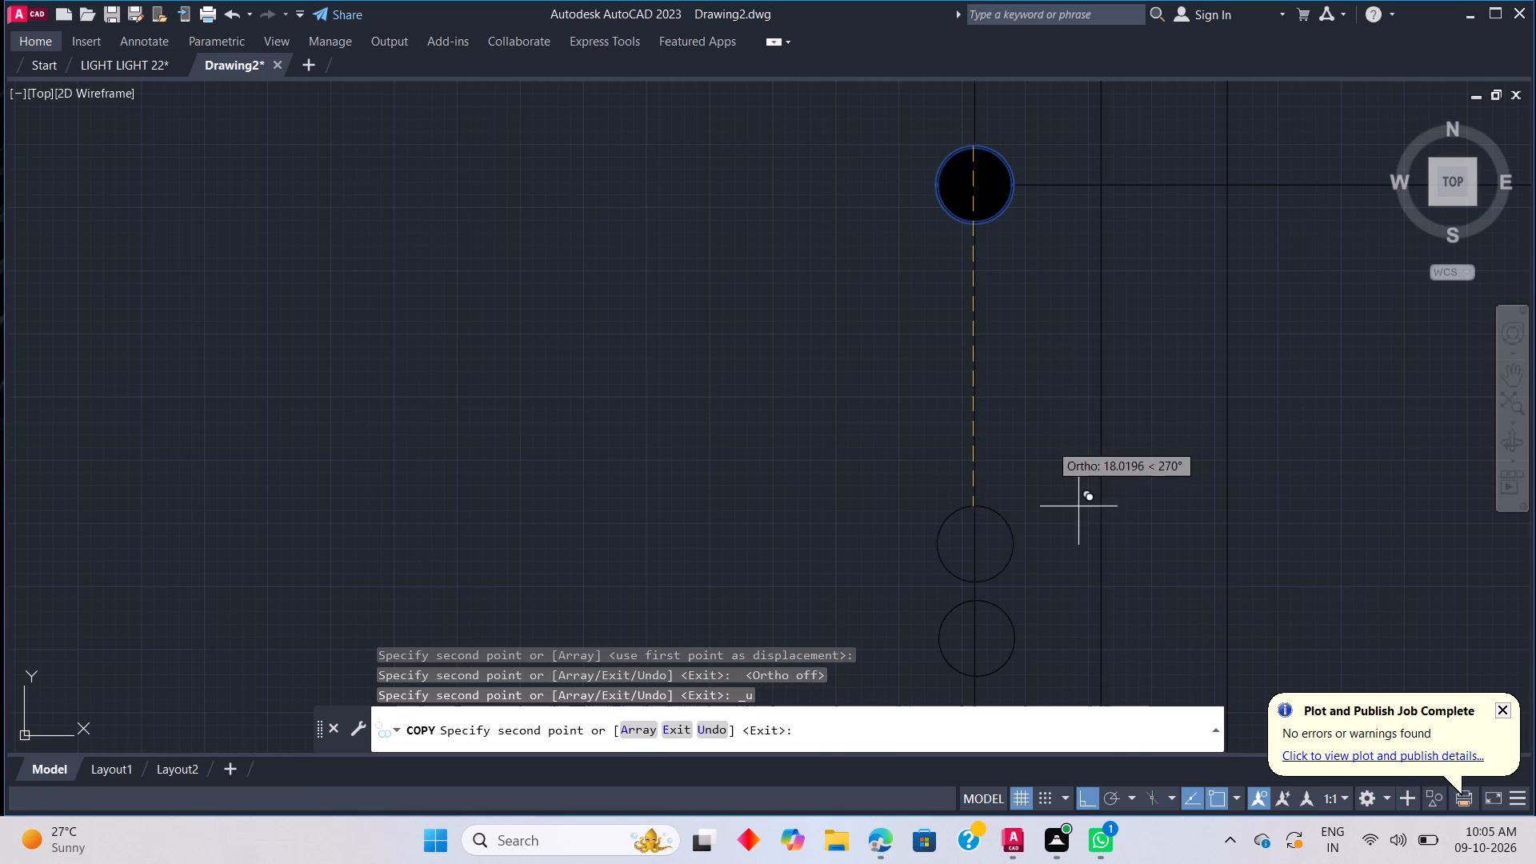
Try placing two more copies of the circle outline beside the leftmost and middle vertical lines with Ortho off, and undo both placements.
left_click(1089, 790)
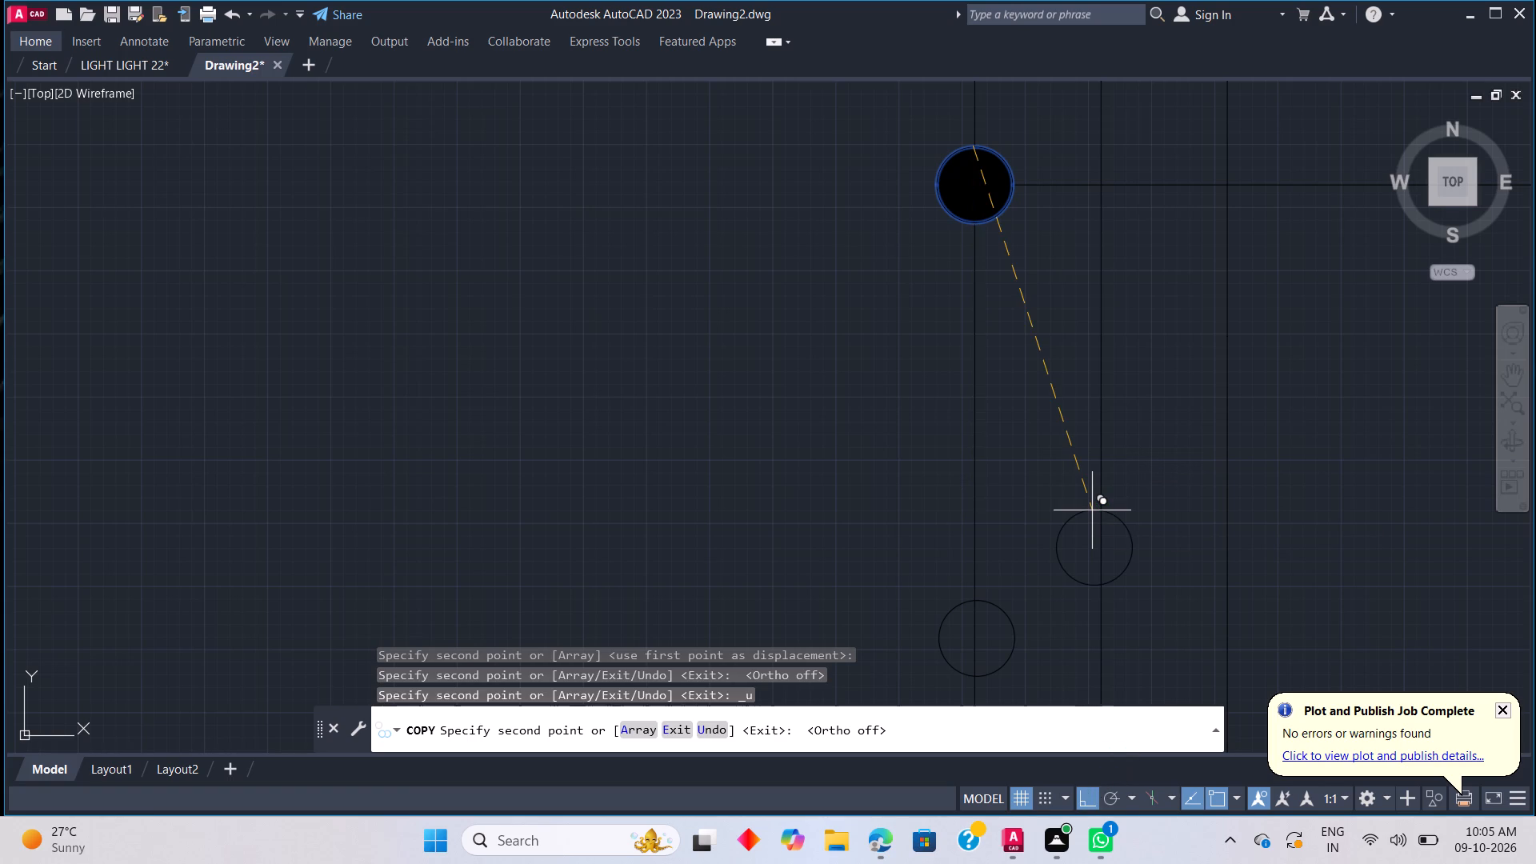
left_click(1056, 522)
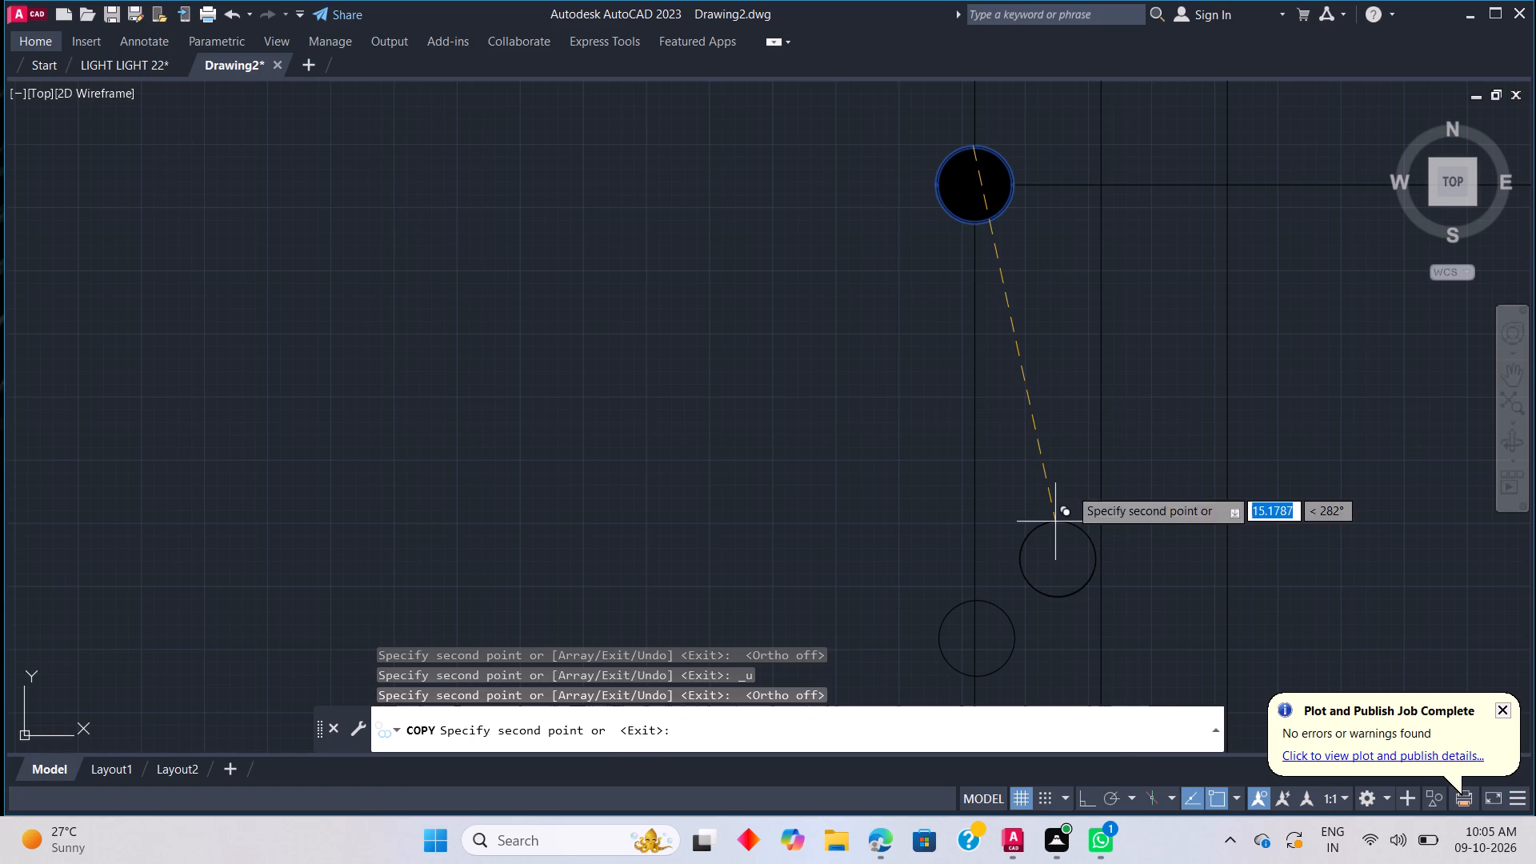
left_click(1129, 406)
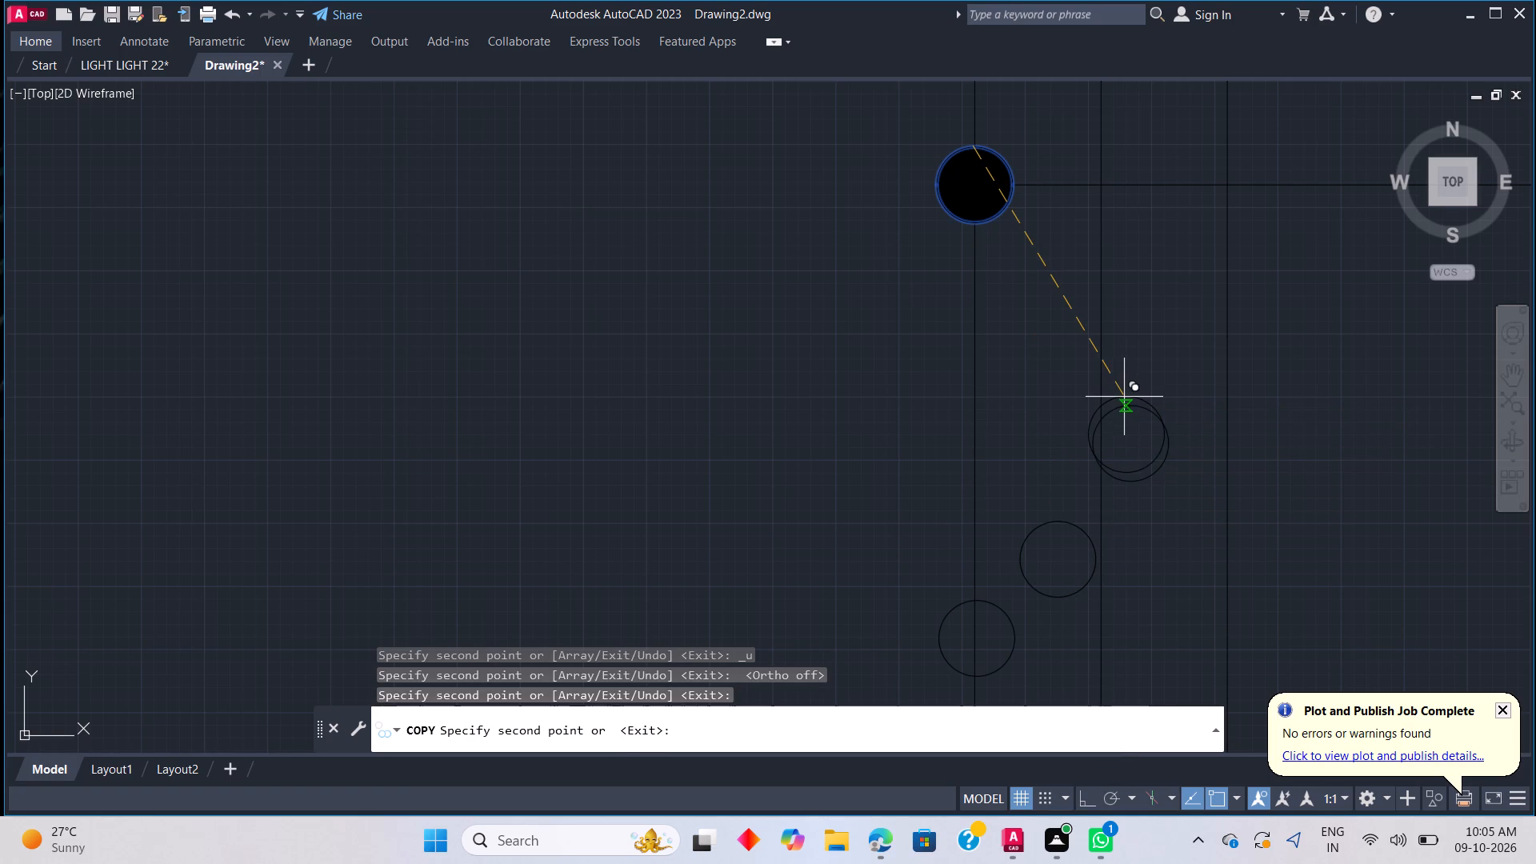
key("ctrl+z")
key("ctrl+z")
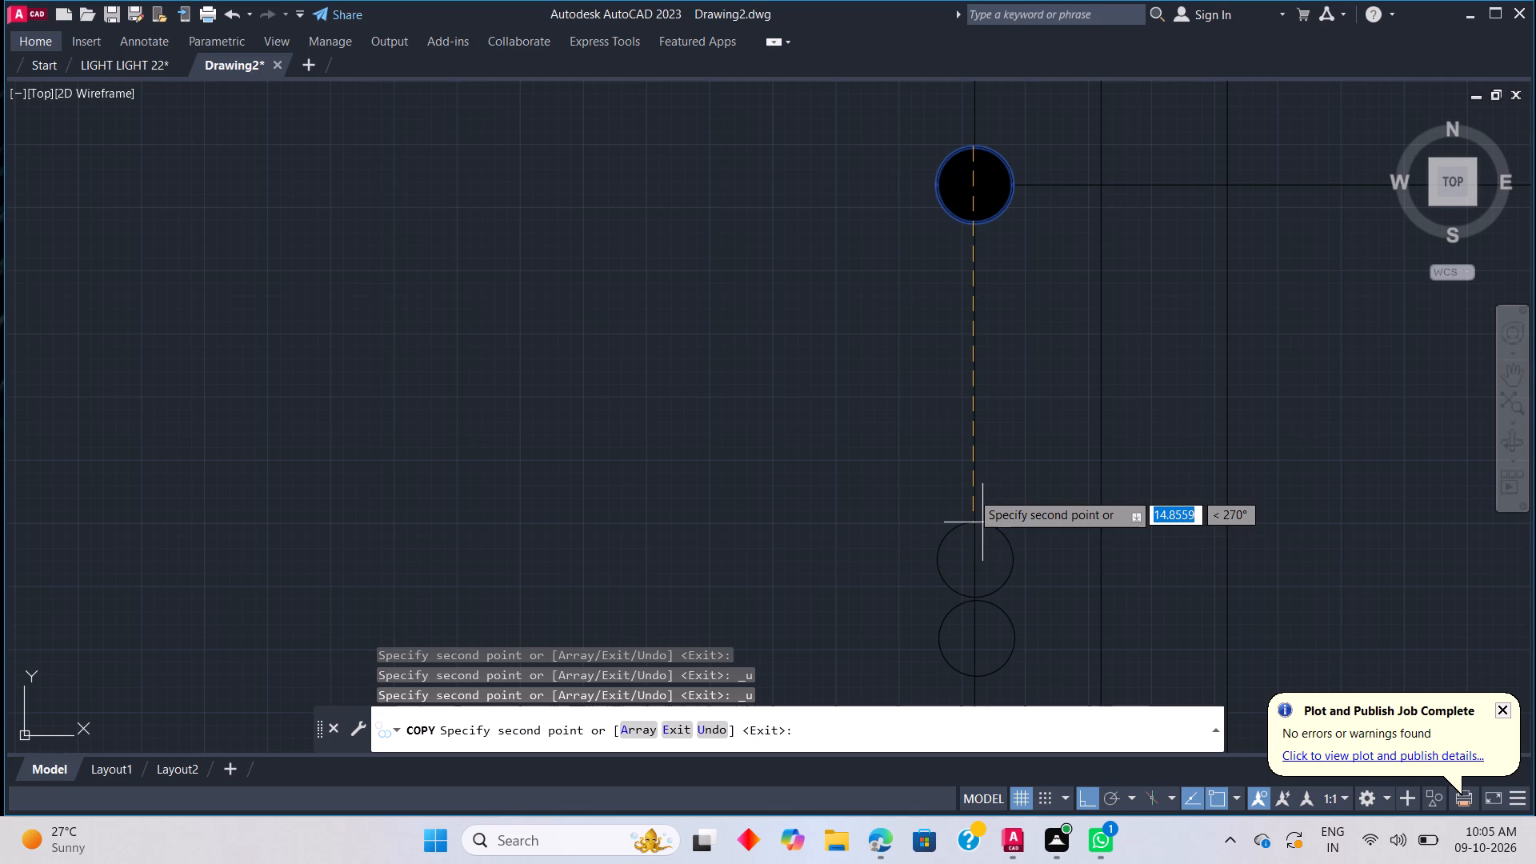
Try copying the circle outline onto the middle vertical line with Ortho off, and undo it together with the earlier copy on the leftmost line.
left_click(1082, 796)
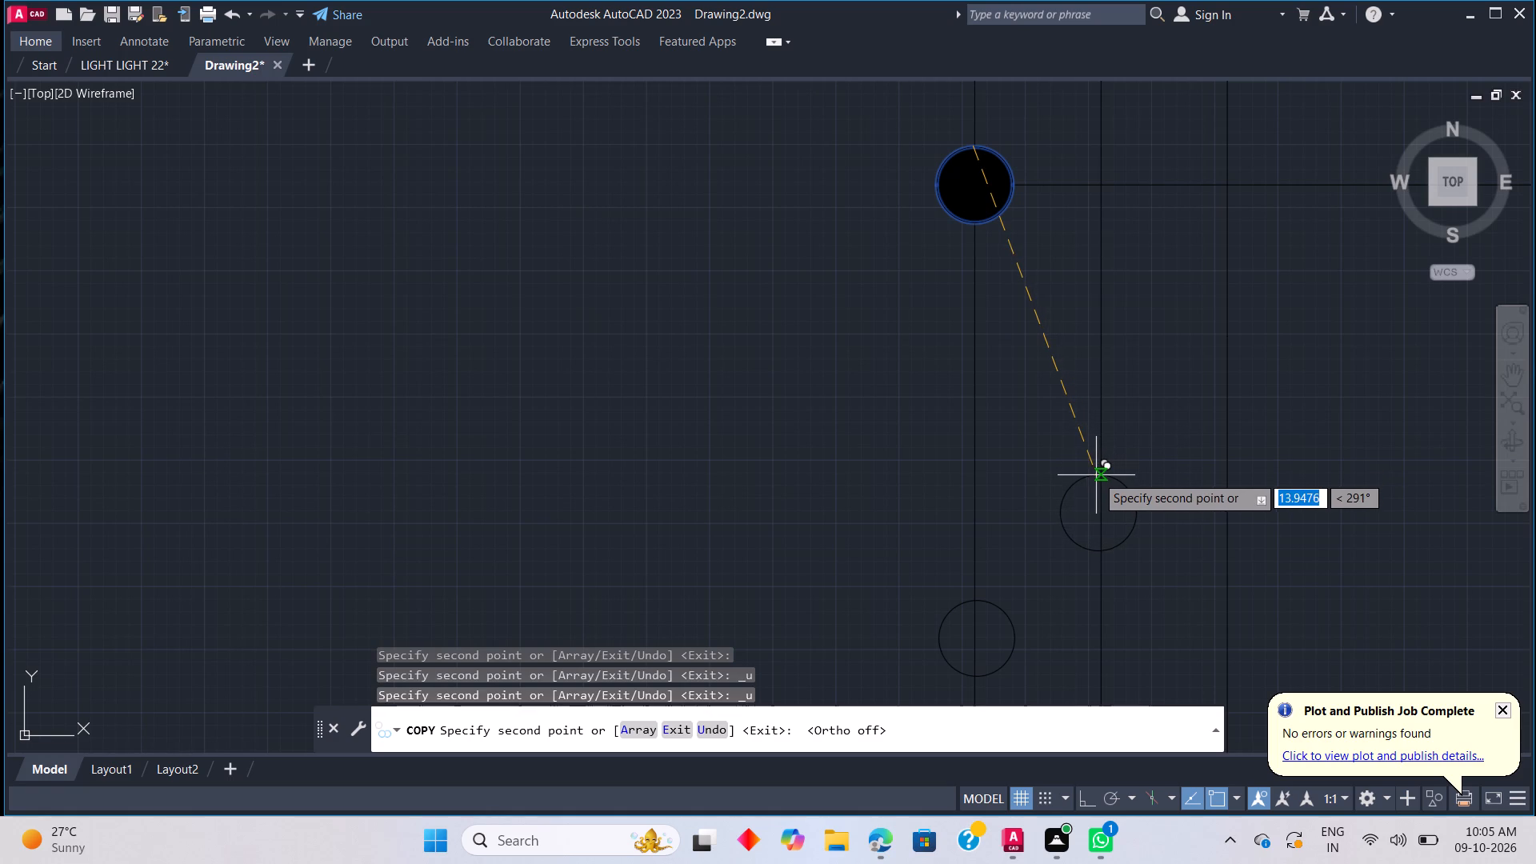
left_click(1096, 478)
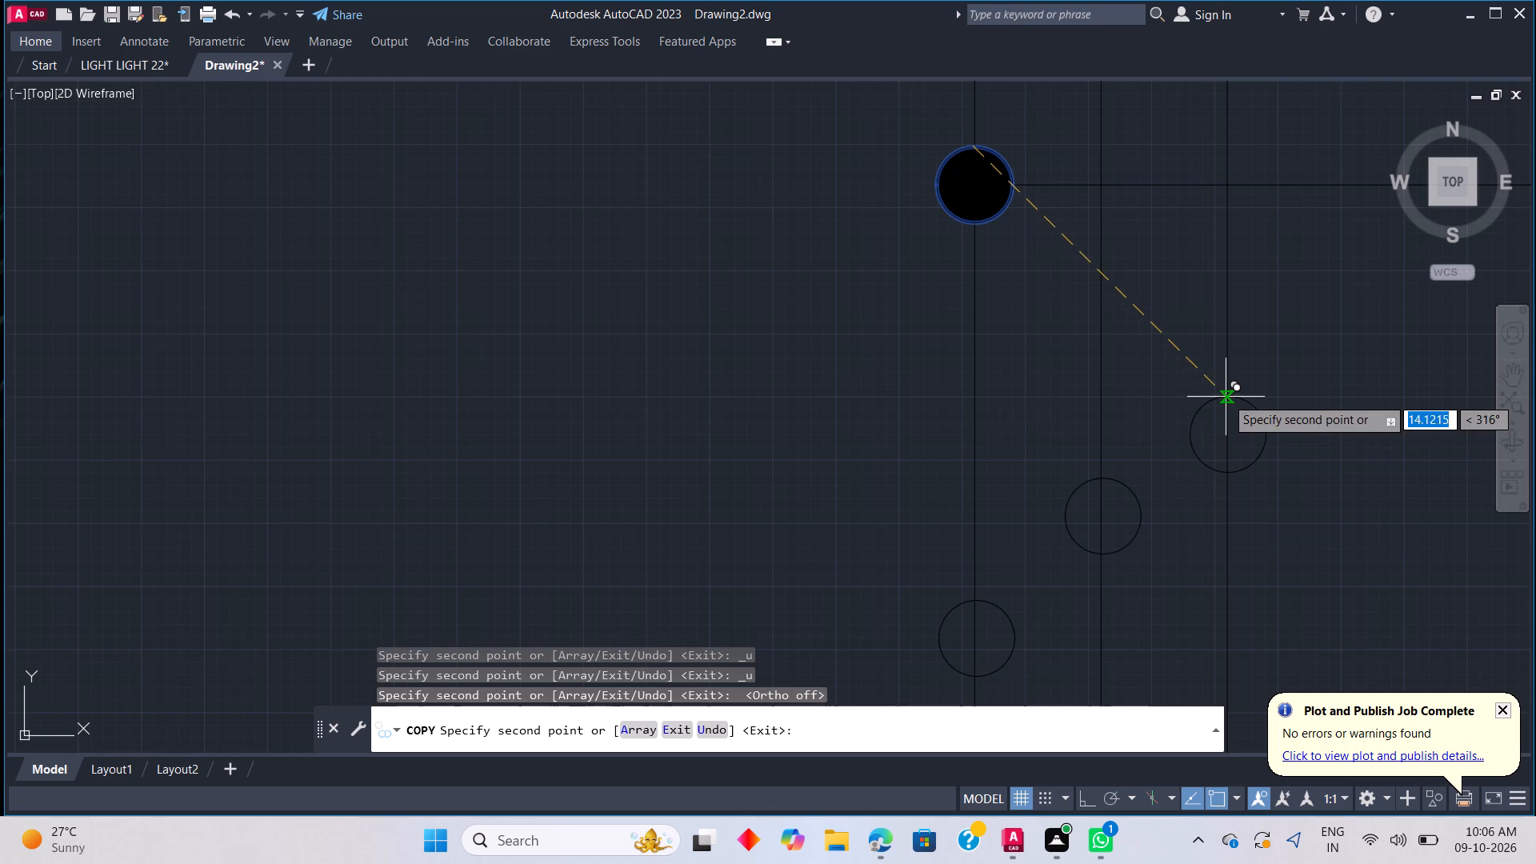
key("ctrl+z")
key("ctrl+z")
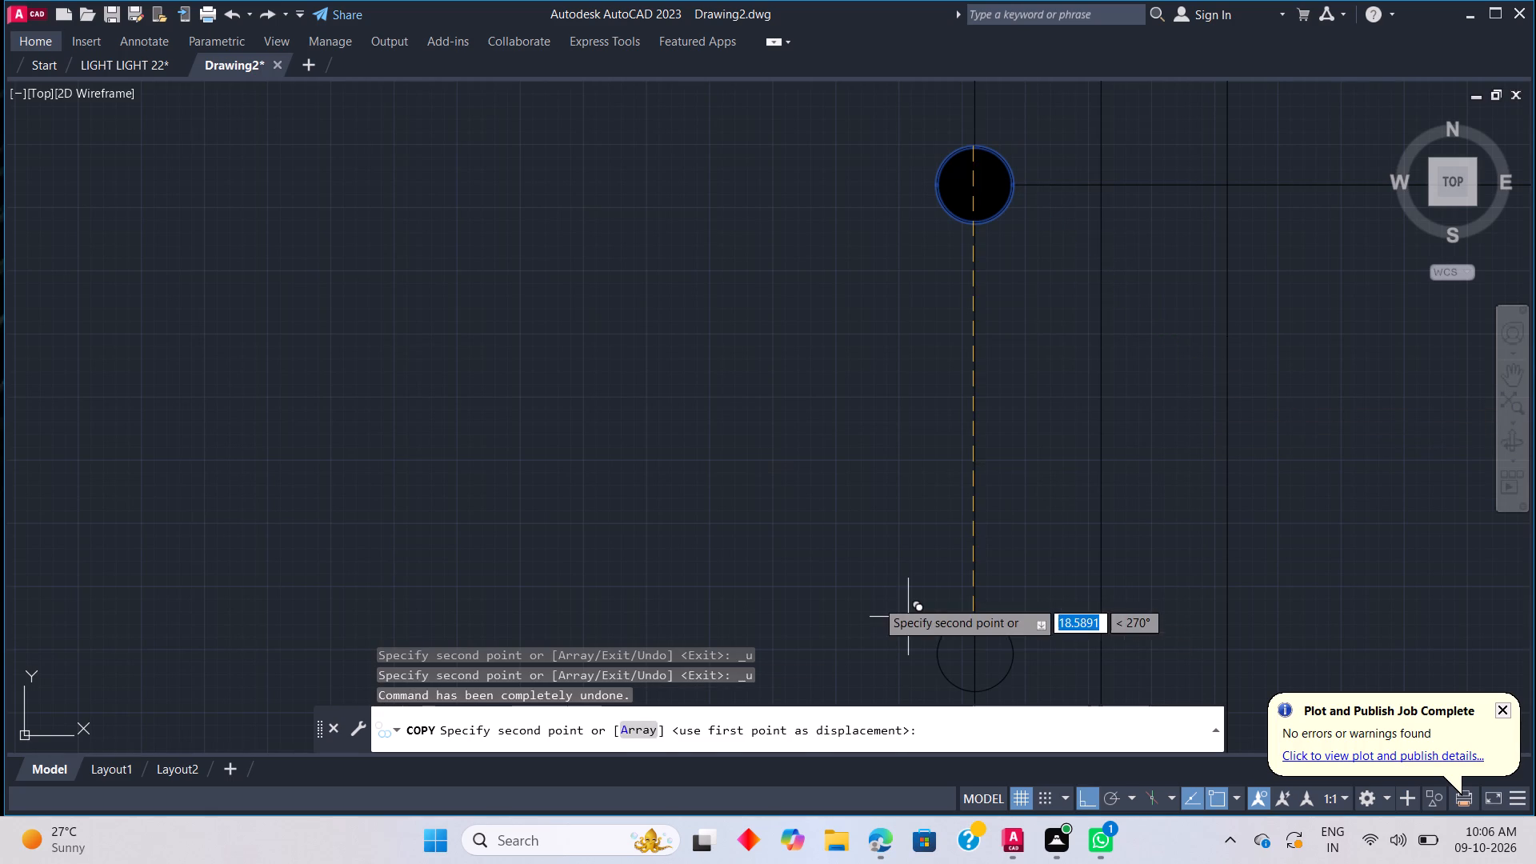
Copy the circle outline from its top point straight down the leftmost vertical line, below the filled circle.
middle_click_drag(874, 592, 884, 416)
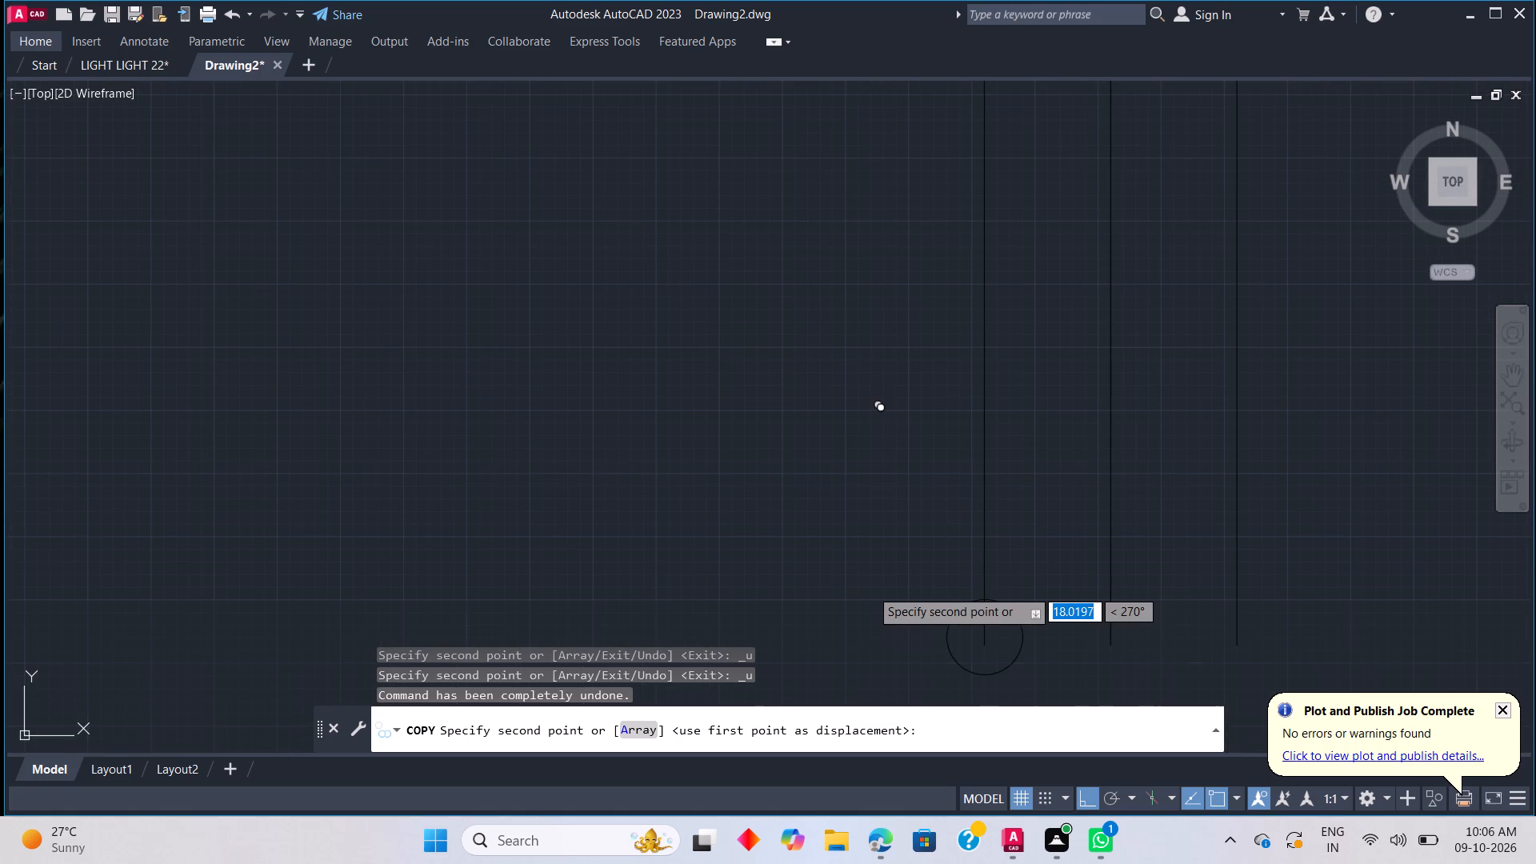
scroll(937, 354, "down", 1)
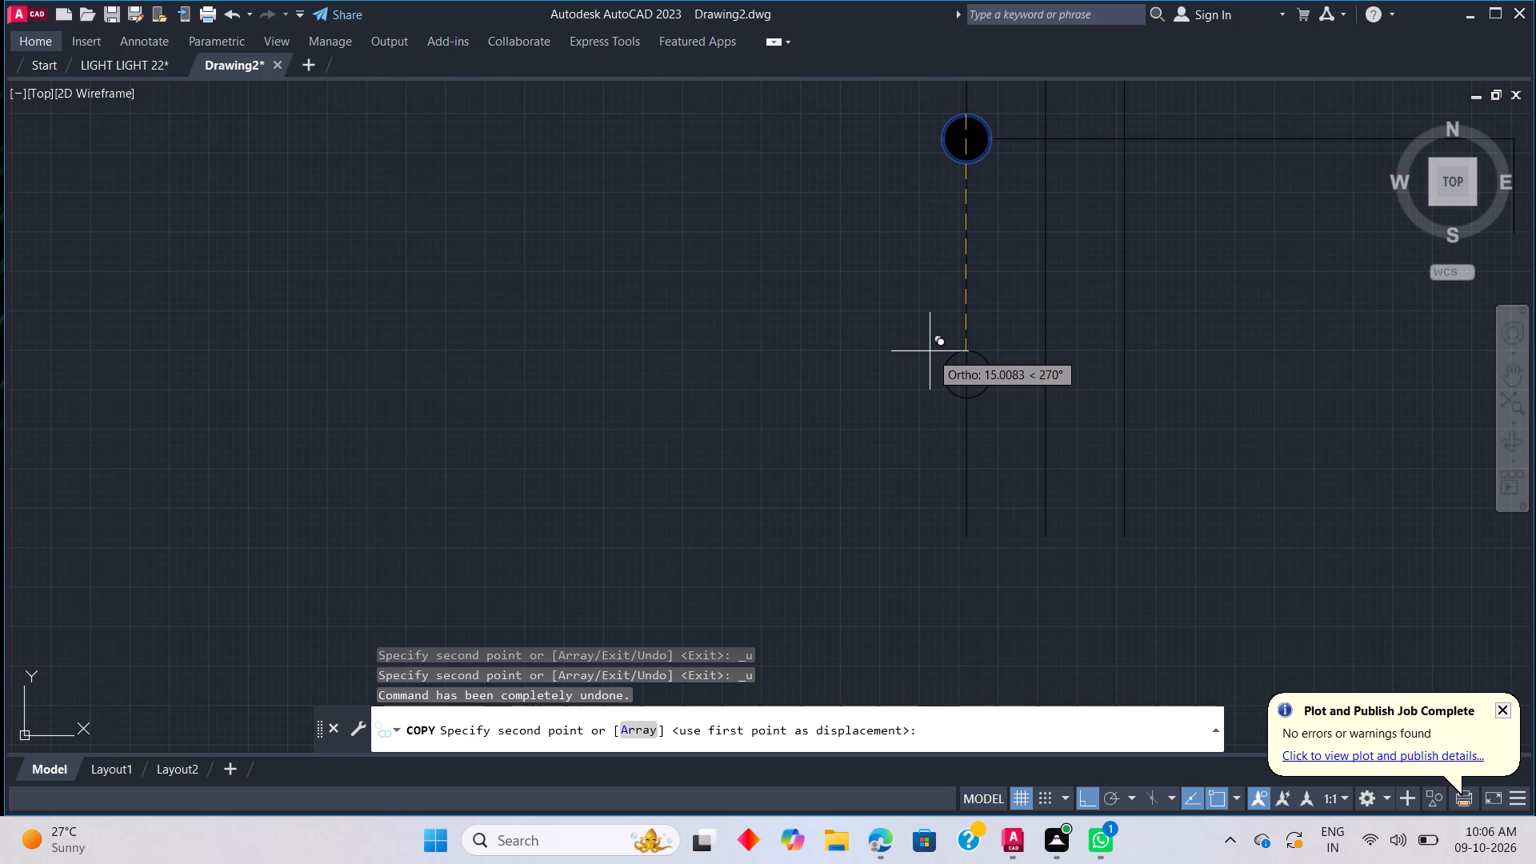
scroll(1008, 282, "down", 1)
middle_click_drag(1019, 279, 1029, 360)
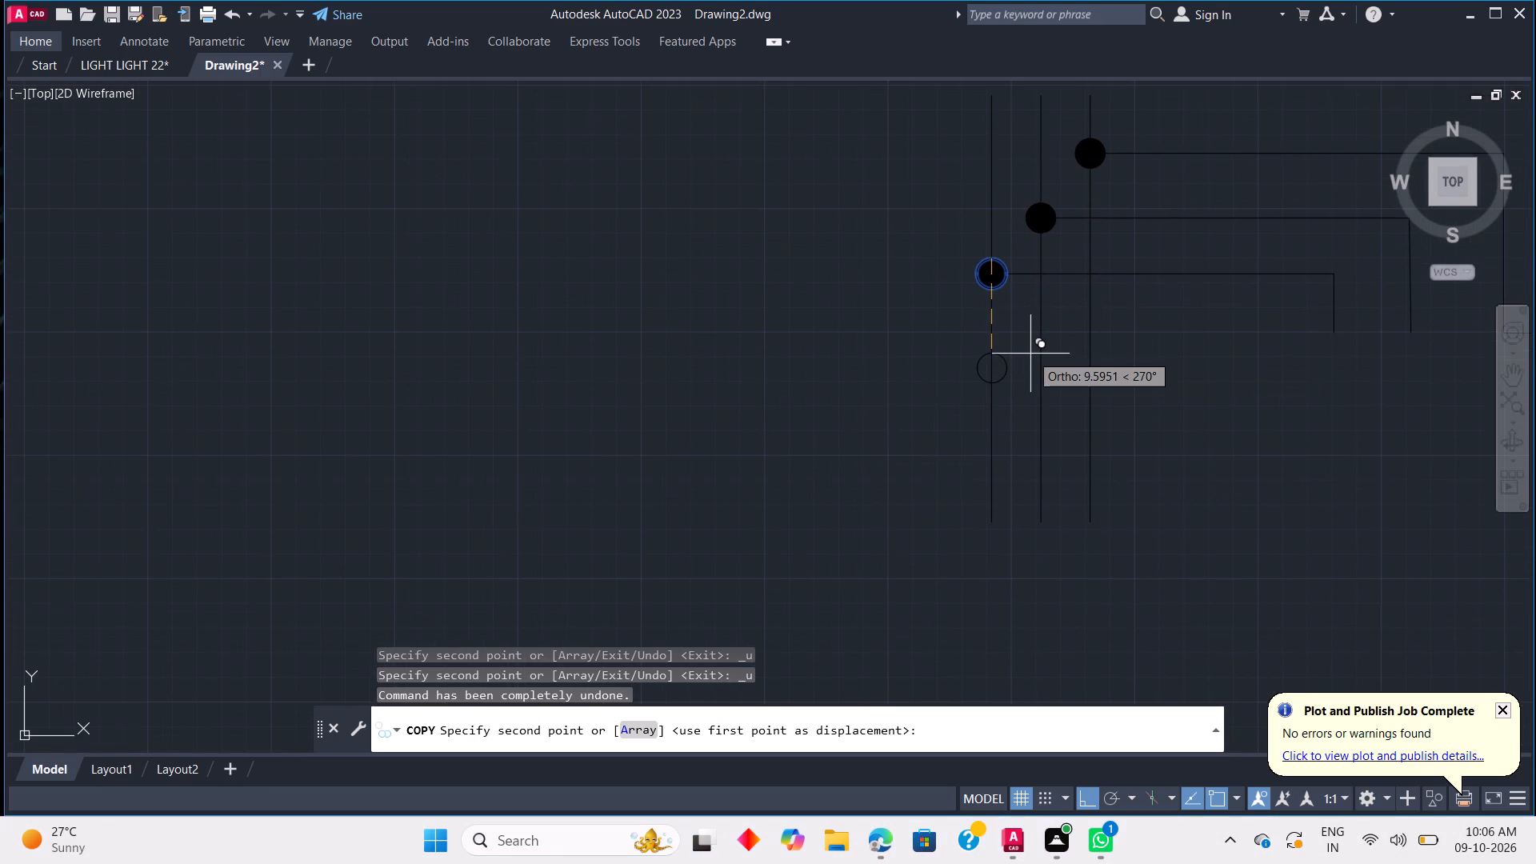
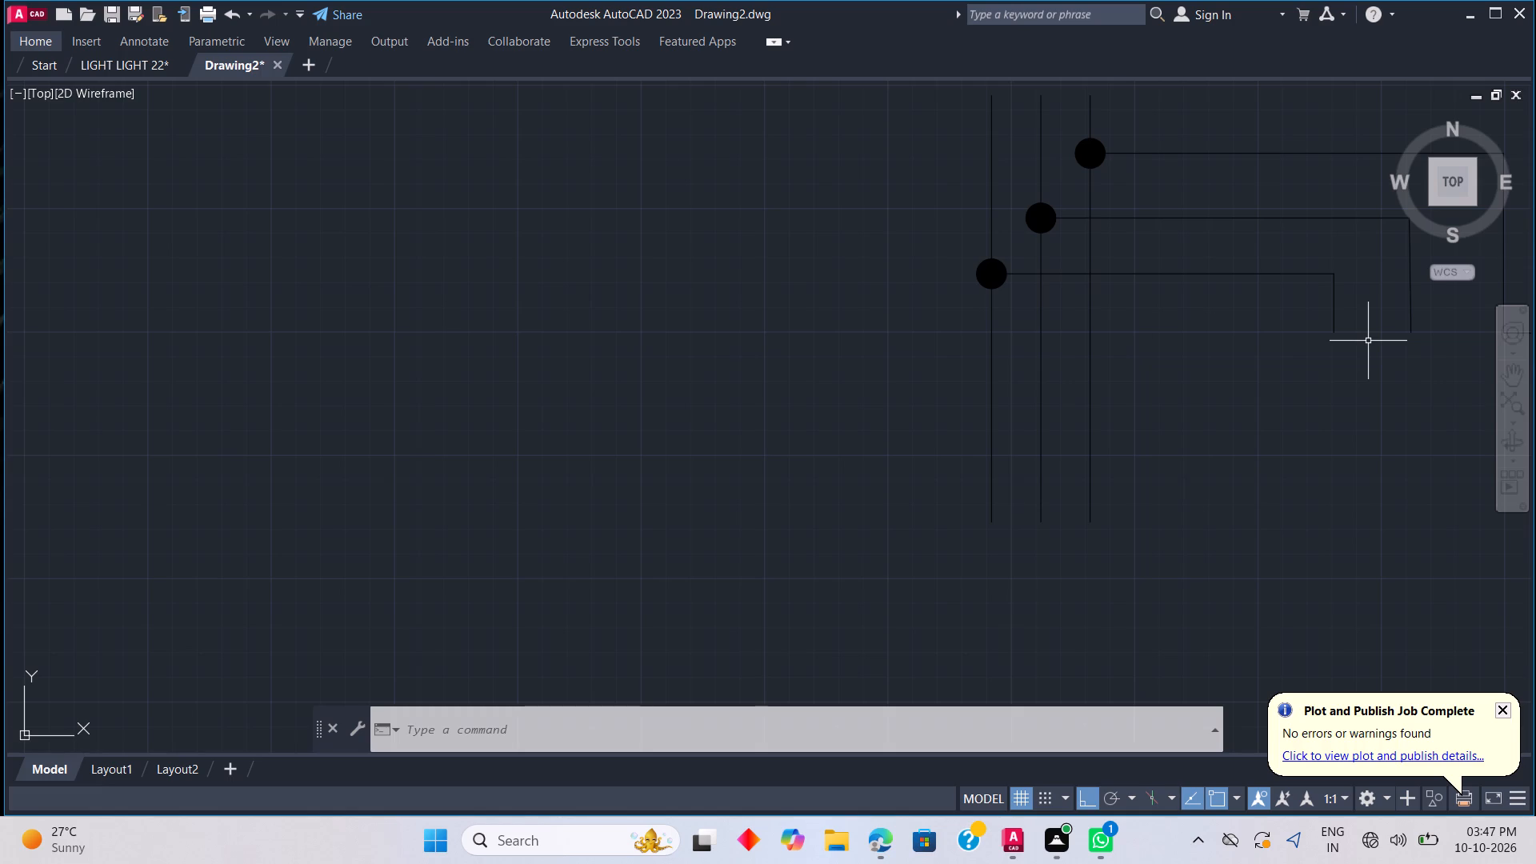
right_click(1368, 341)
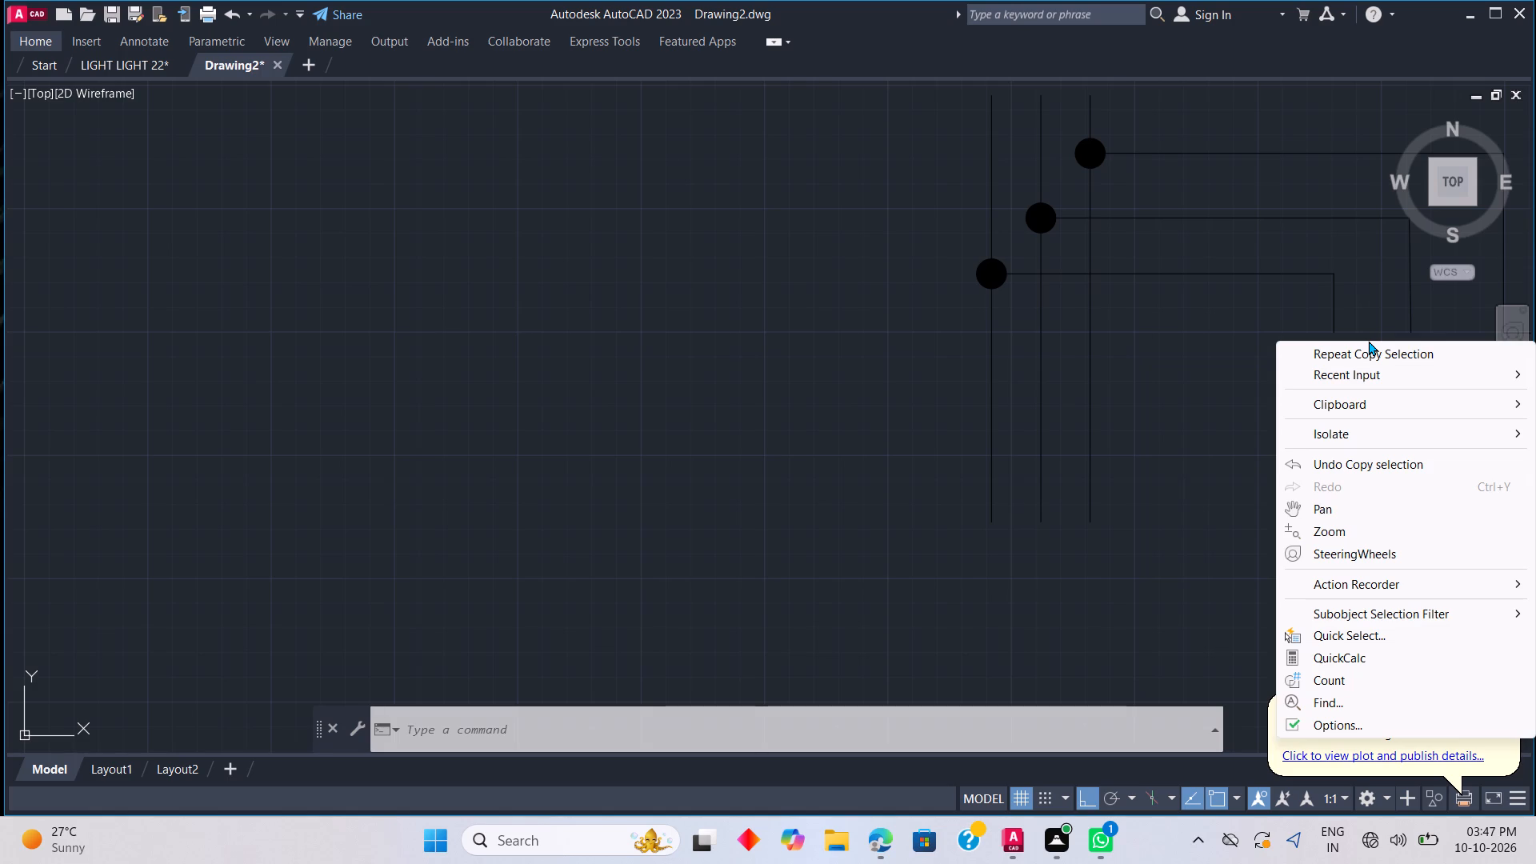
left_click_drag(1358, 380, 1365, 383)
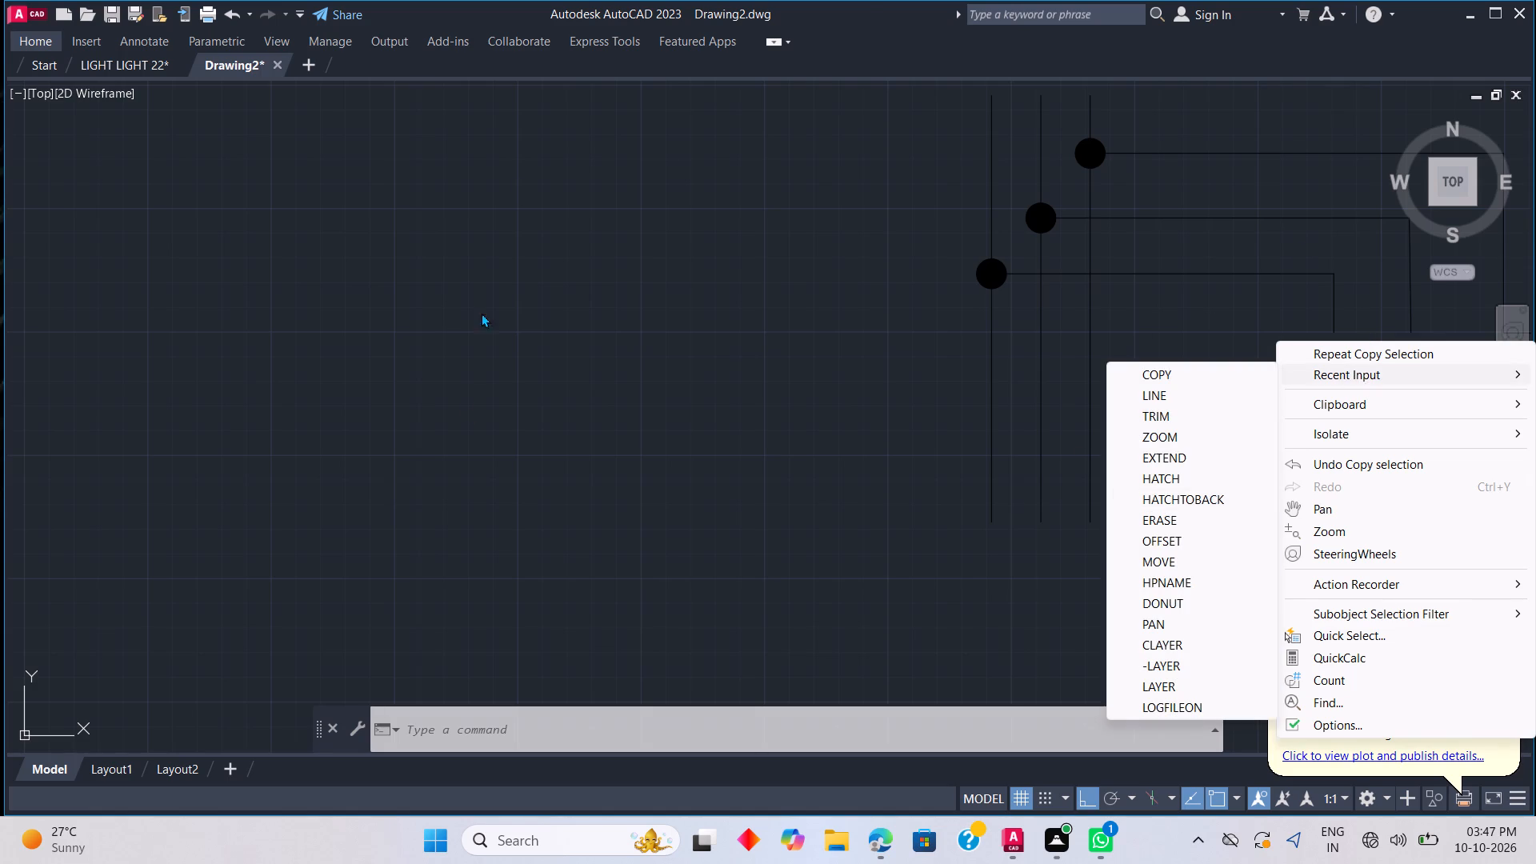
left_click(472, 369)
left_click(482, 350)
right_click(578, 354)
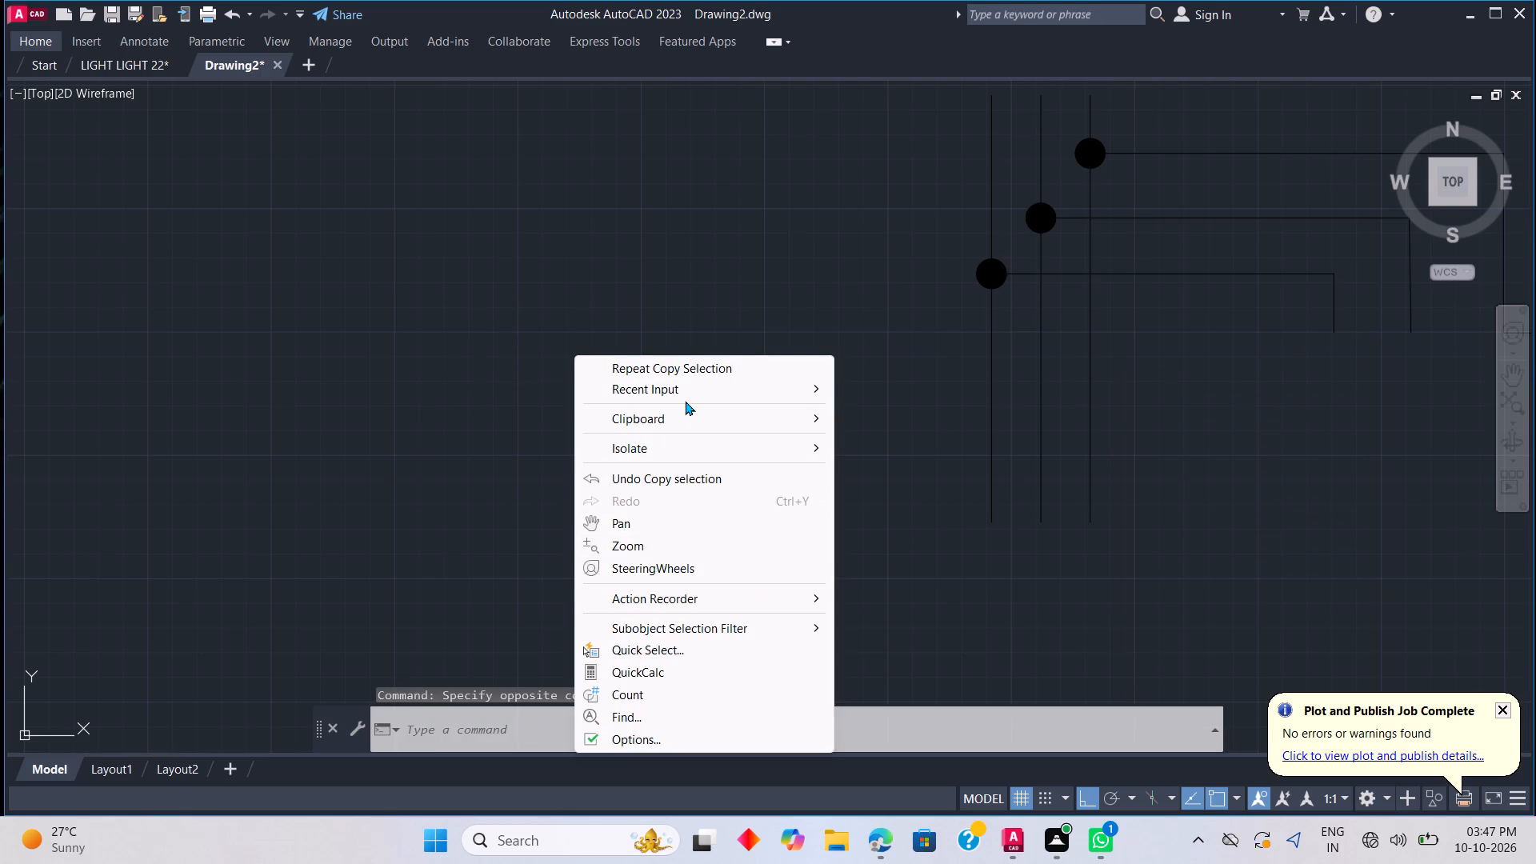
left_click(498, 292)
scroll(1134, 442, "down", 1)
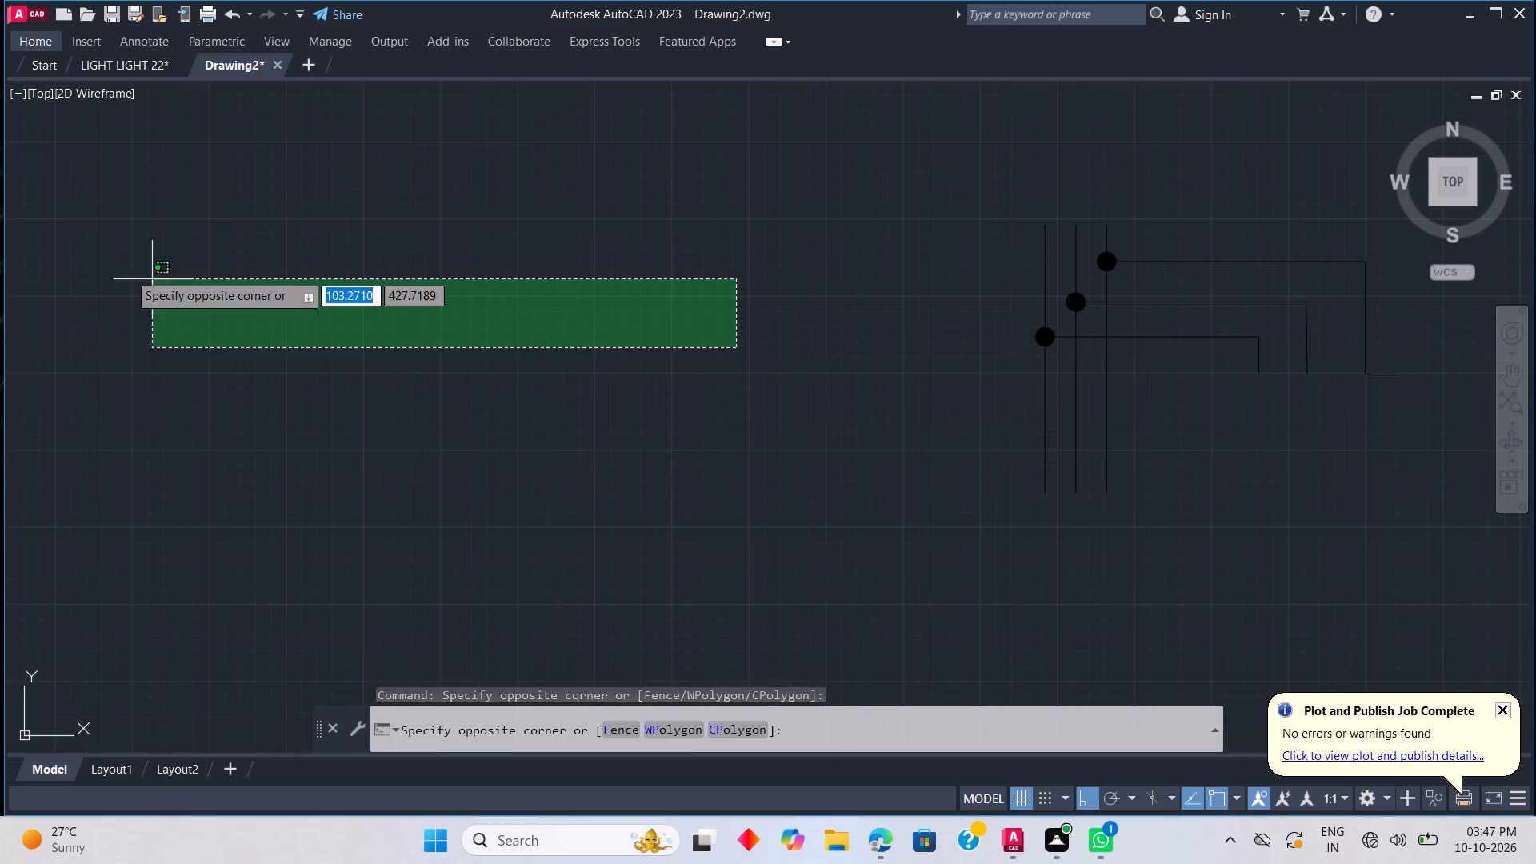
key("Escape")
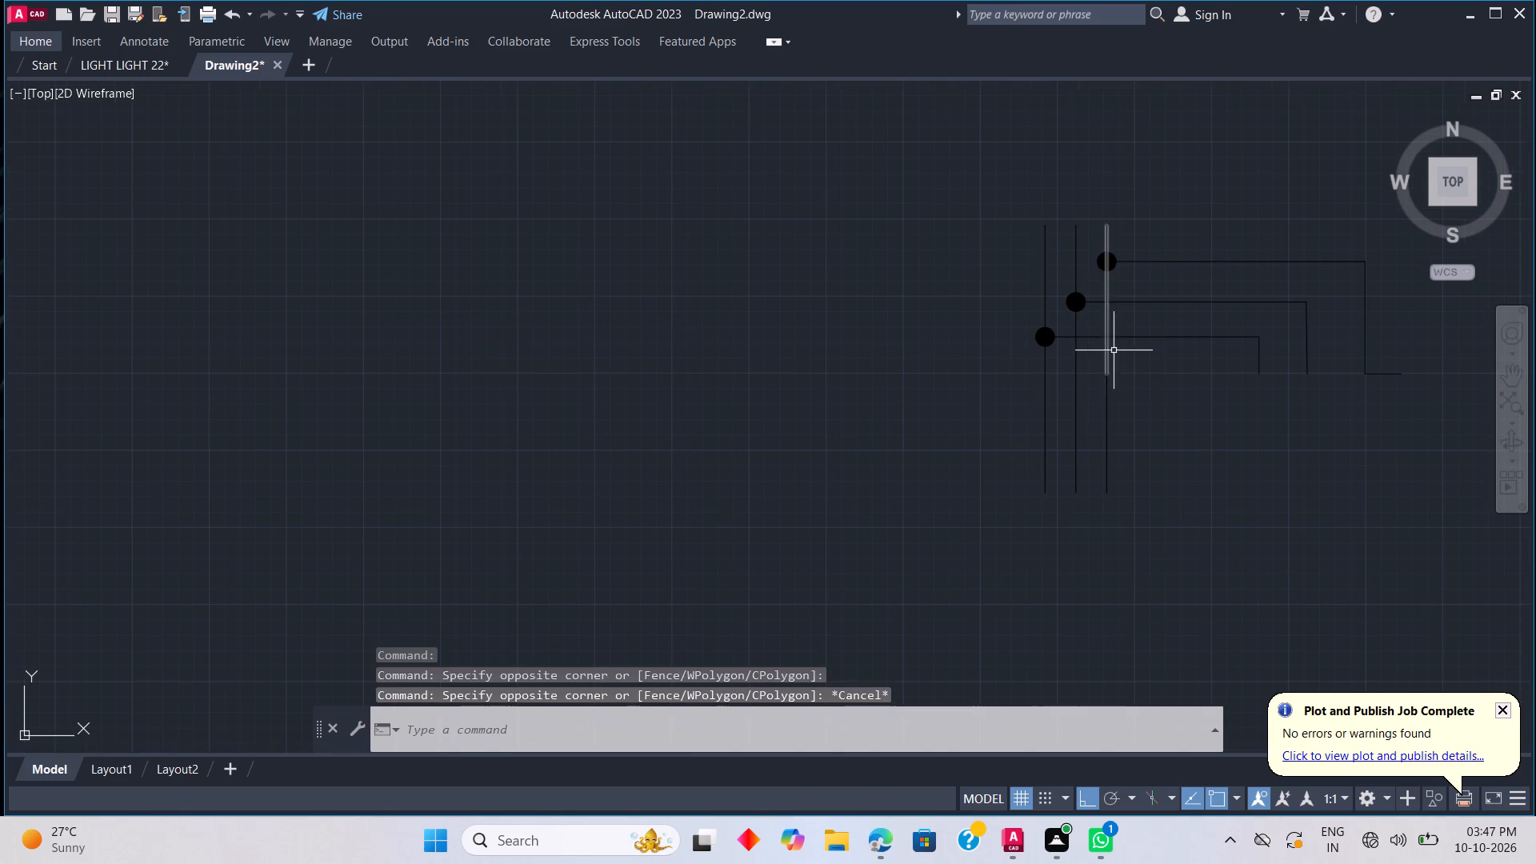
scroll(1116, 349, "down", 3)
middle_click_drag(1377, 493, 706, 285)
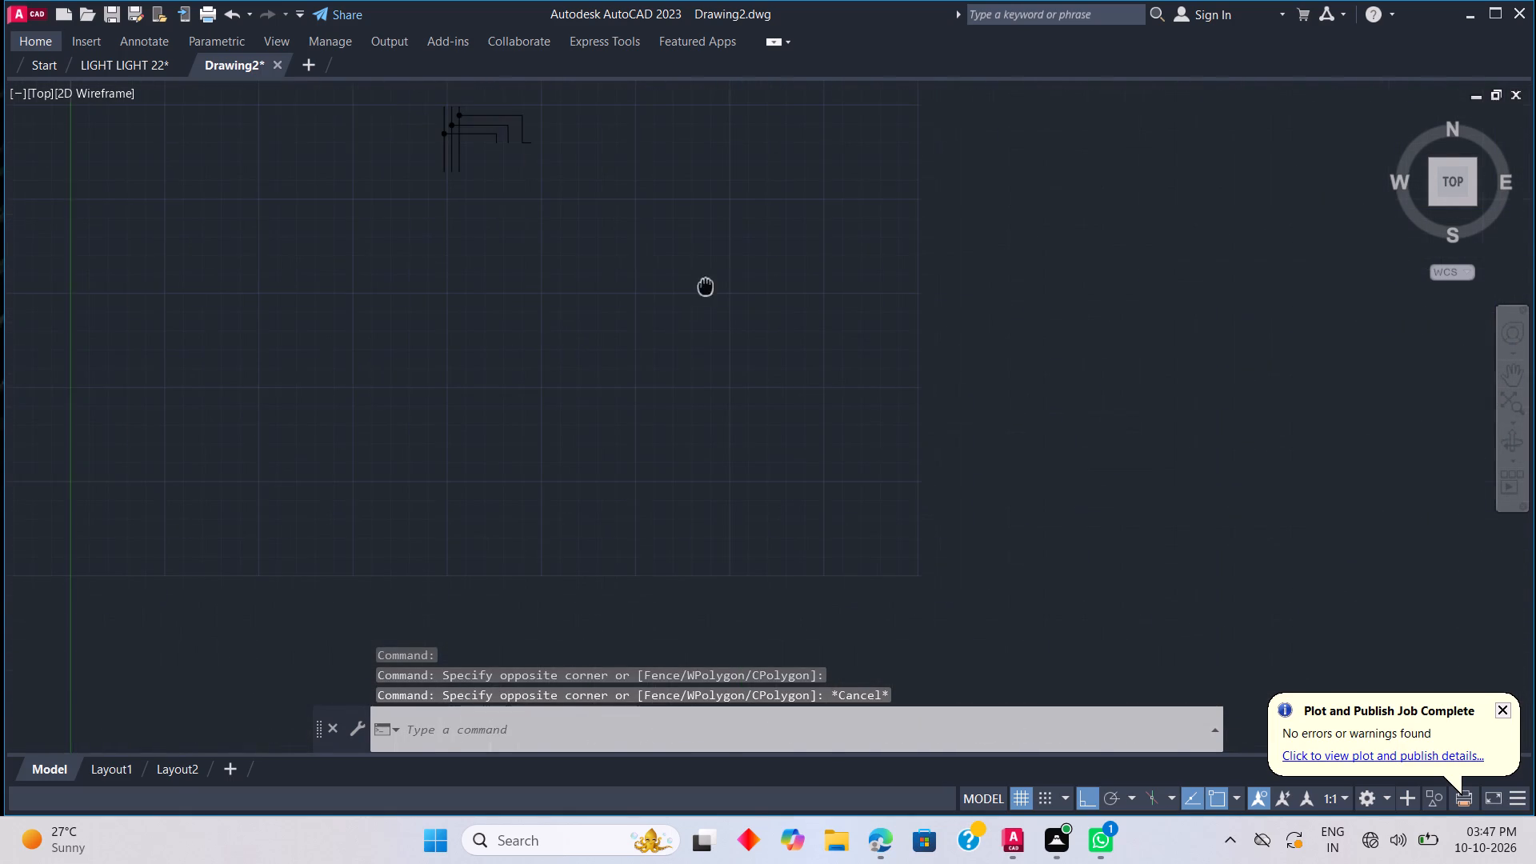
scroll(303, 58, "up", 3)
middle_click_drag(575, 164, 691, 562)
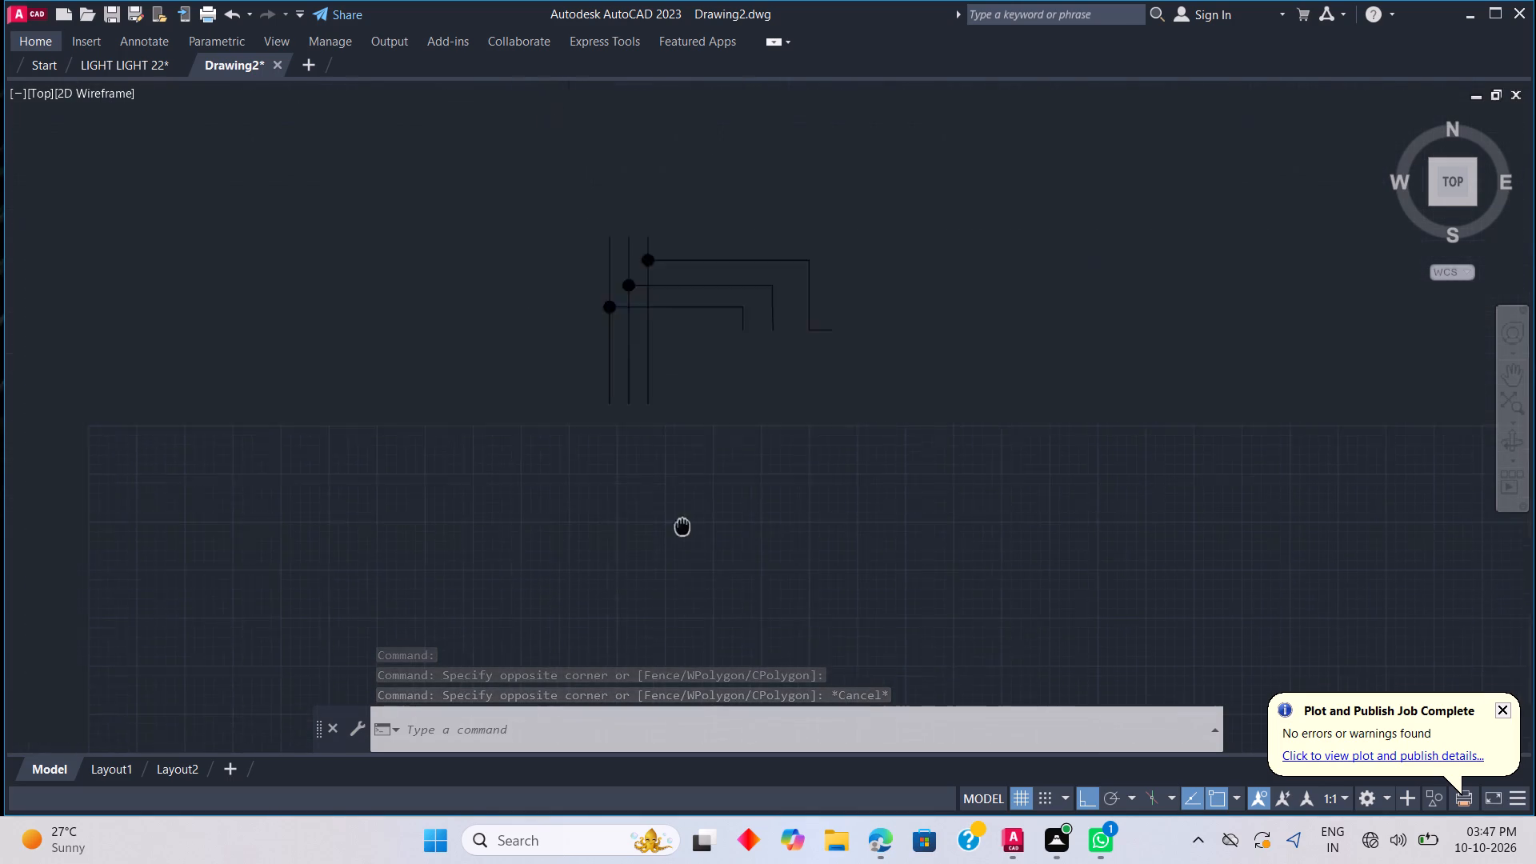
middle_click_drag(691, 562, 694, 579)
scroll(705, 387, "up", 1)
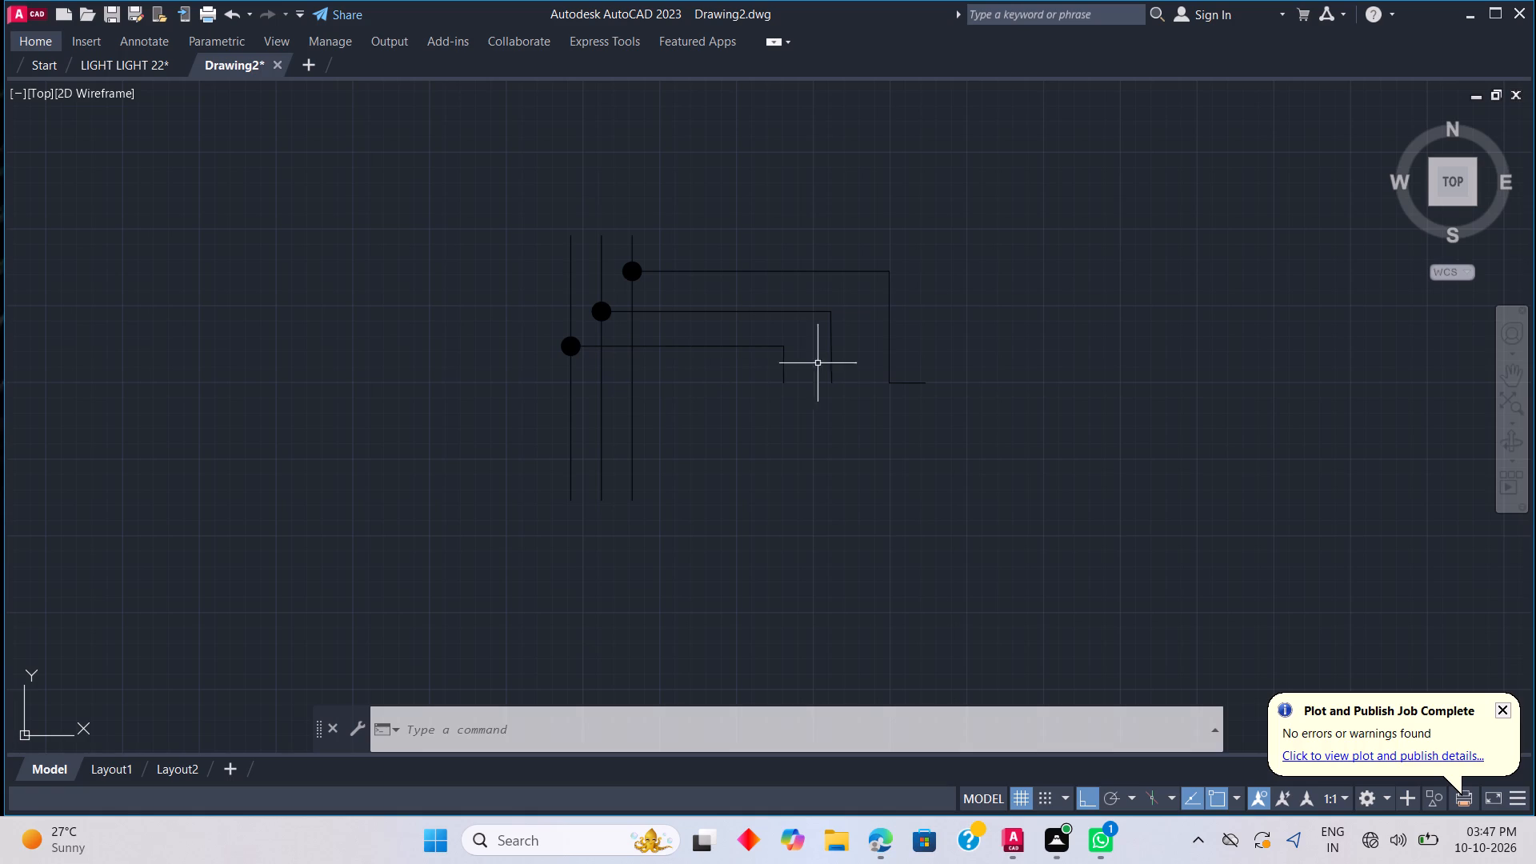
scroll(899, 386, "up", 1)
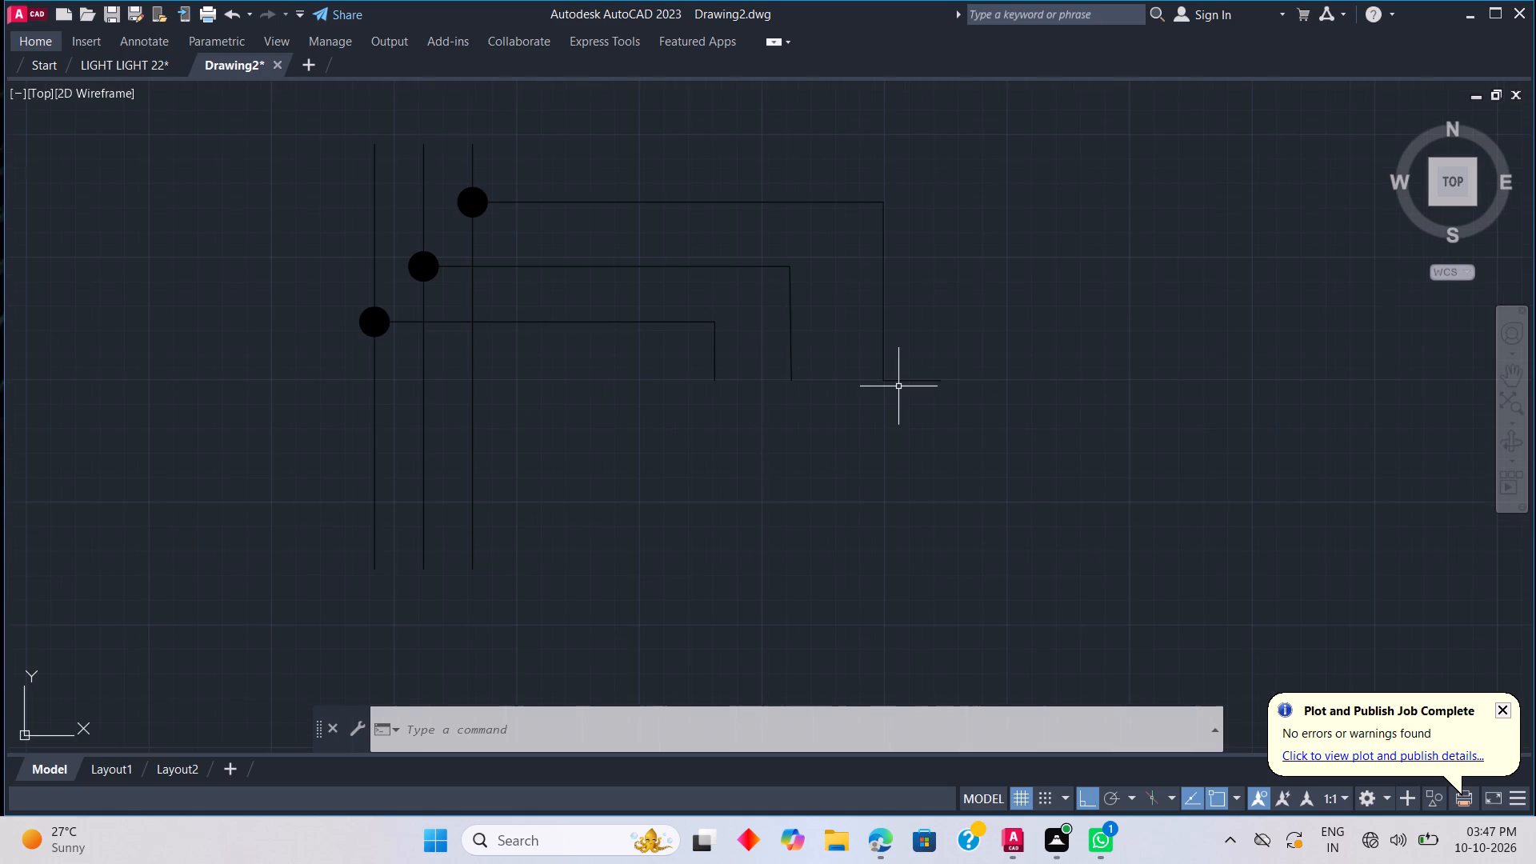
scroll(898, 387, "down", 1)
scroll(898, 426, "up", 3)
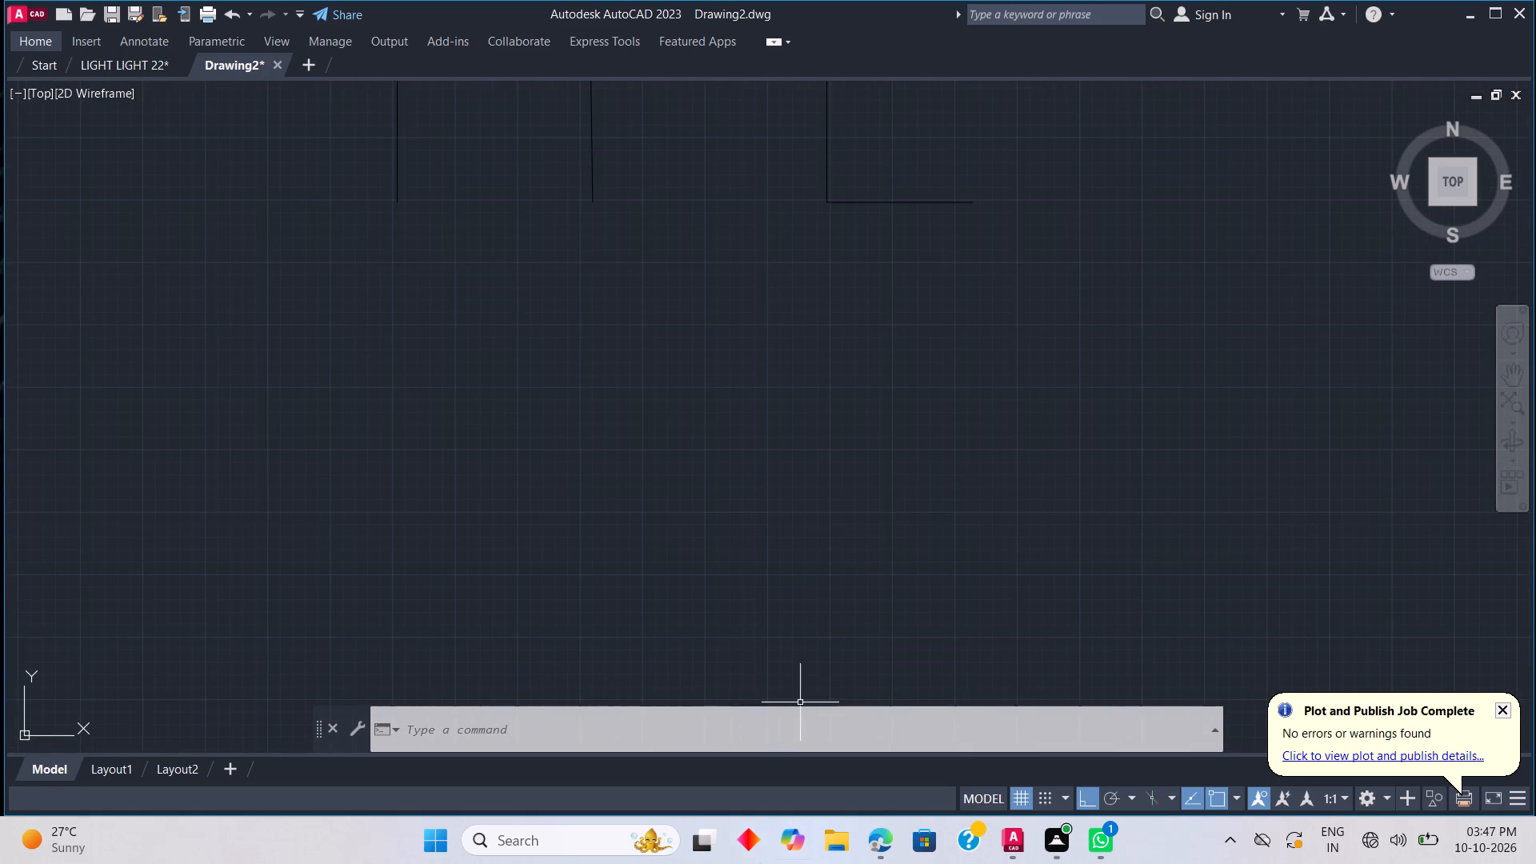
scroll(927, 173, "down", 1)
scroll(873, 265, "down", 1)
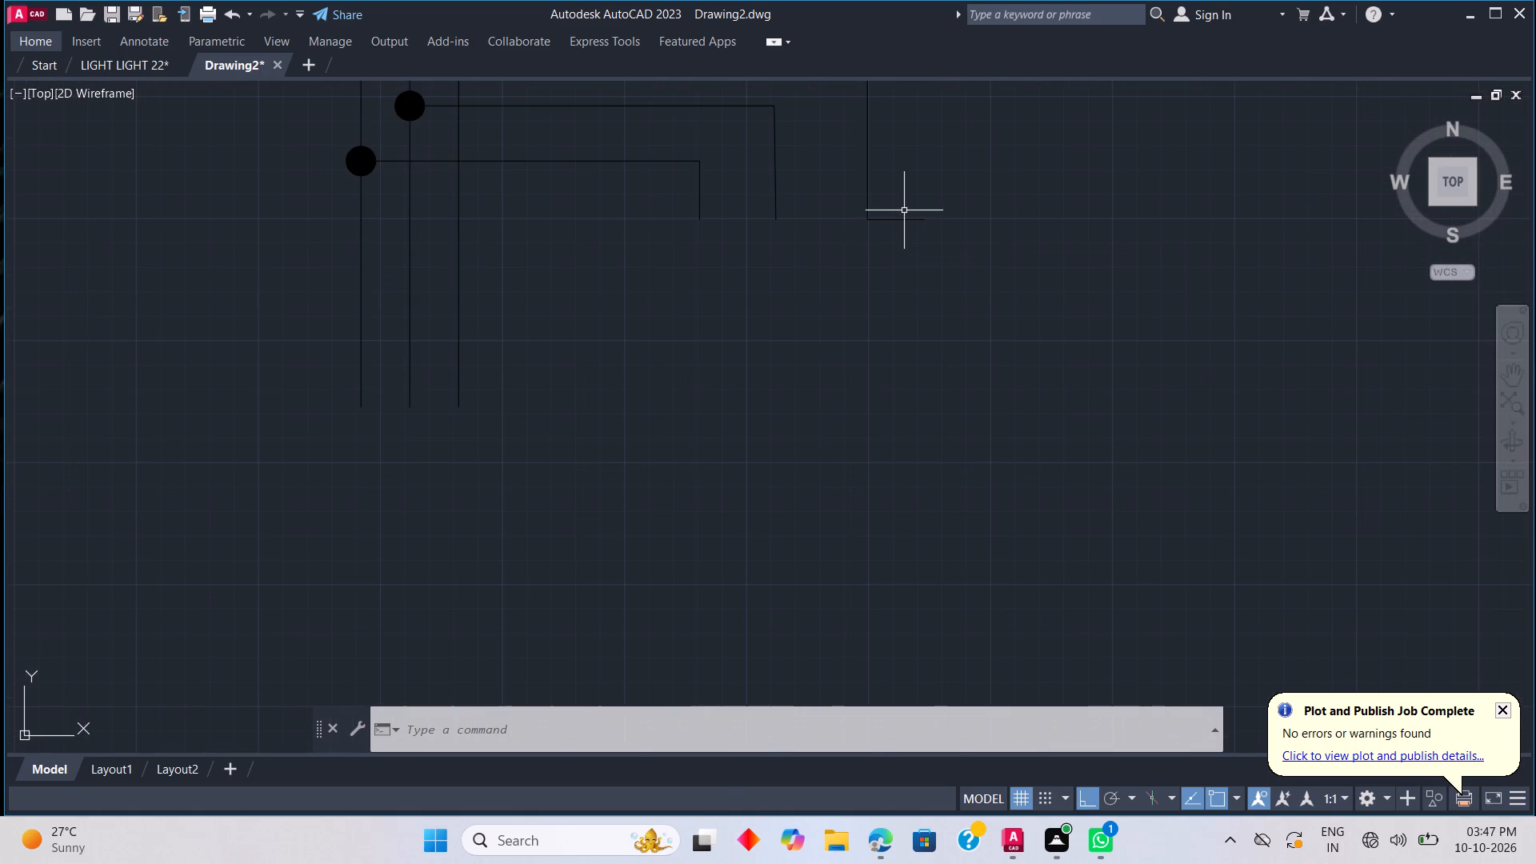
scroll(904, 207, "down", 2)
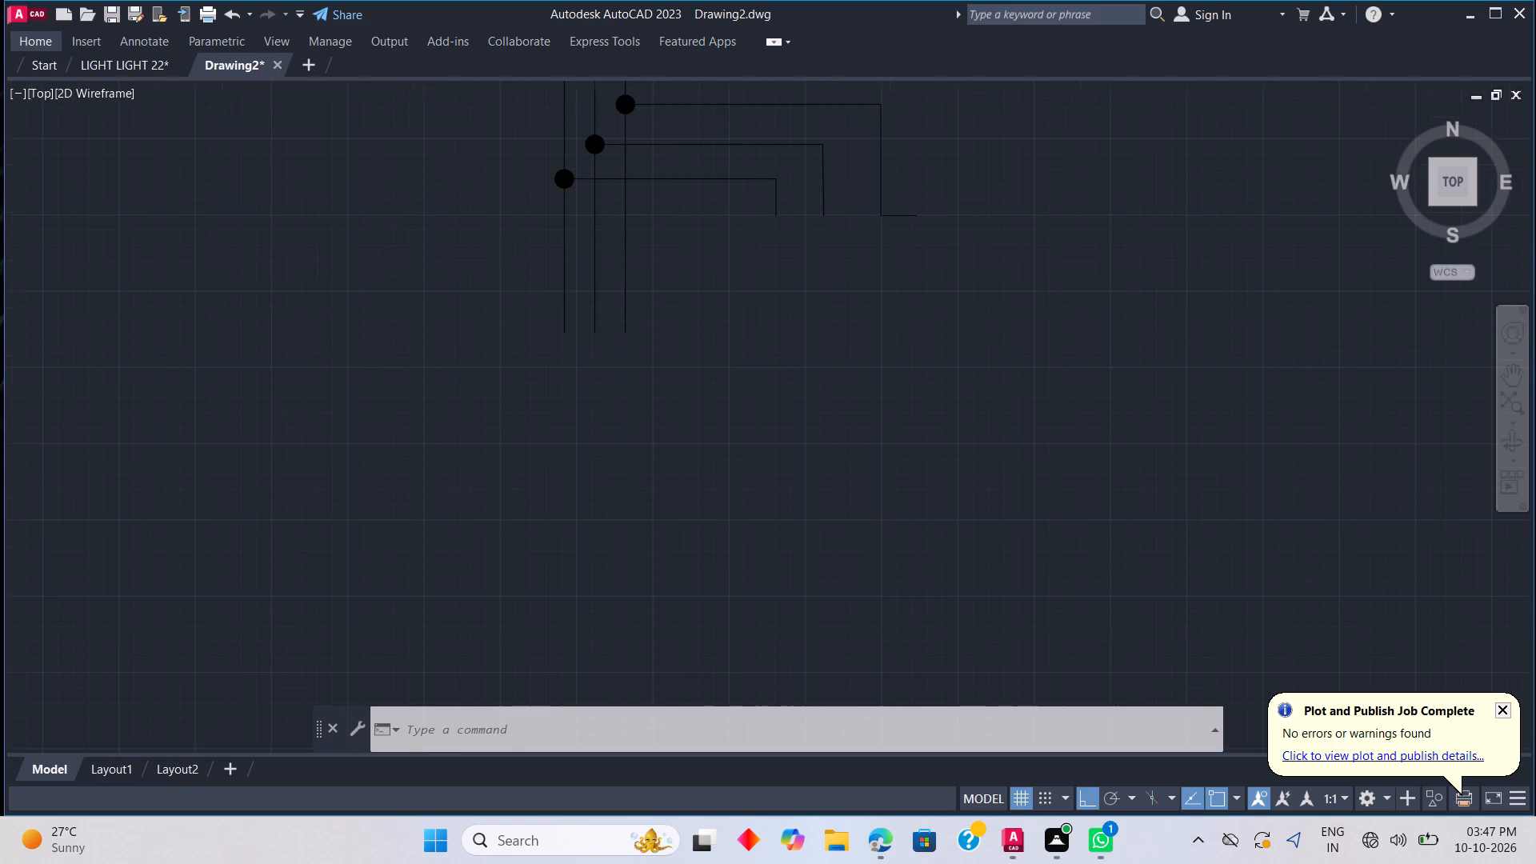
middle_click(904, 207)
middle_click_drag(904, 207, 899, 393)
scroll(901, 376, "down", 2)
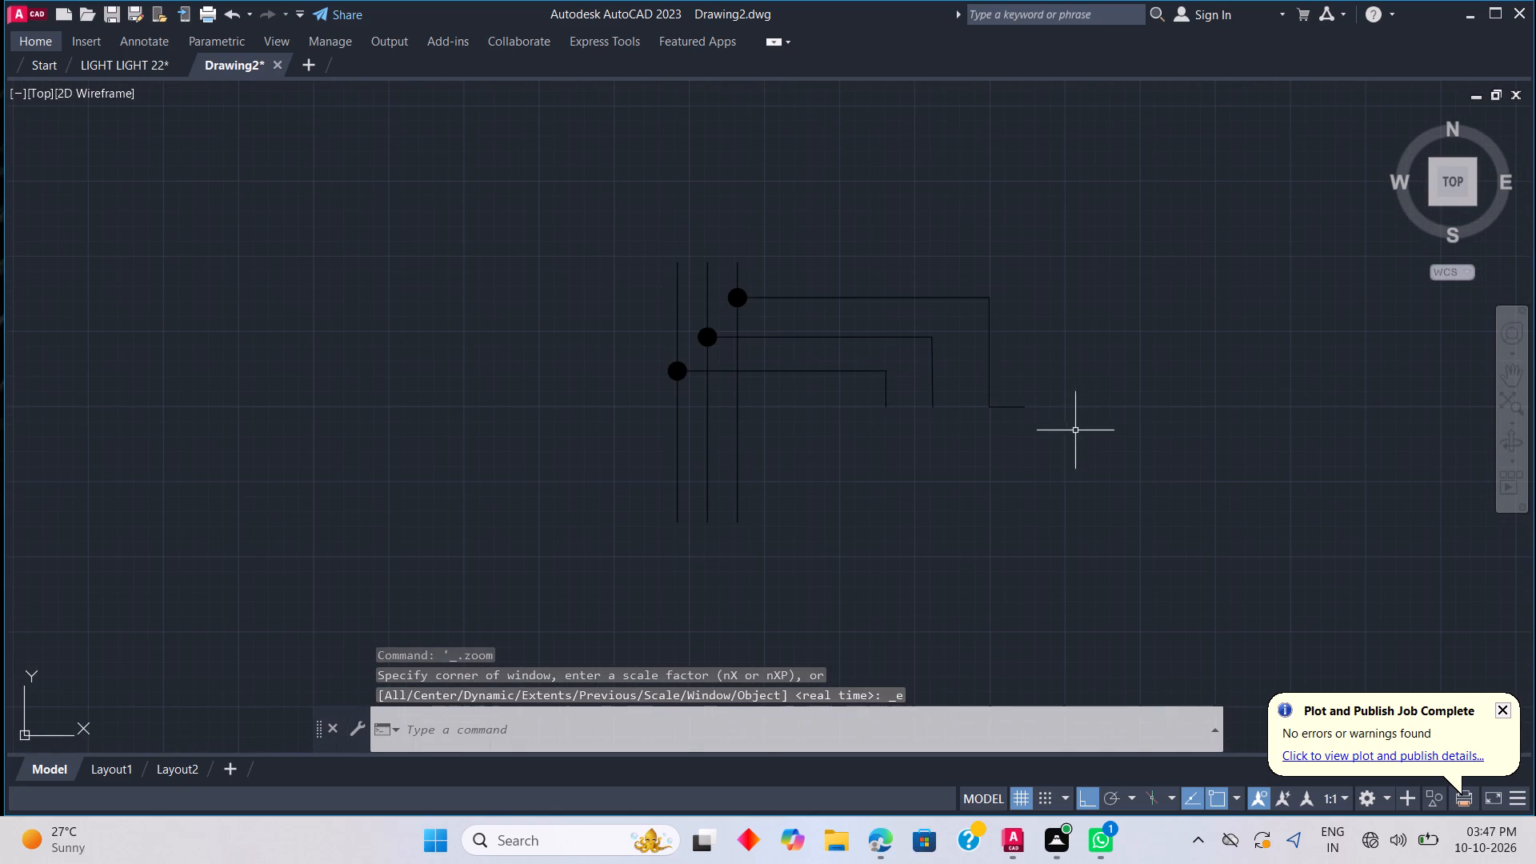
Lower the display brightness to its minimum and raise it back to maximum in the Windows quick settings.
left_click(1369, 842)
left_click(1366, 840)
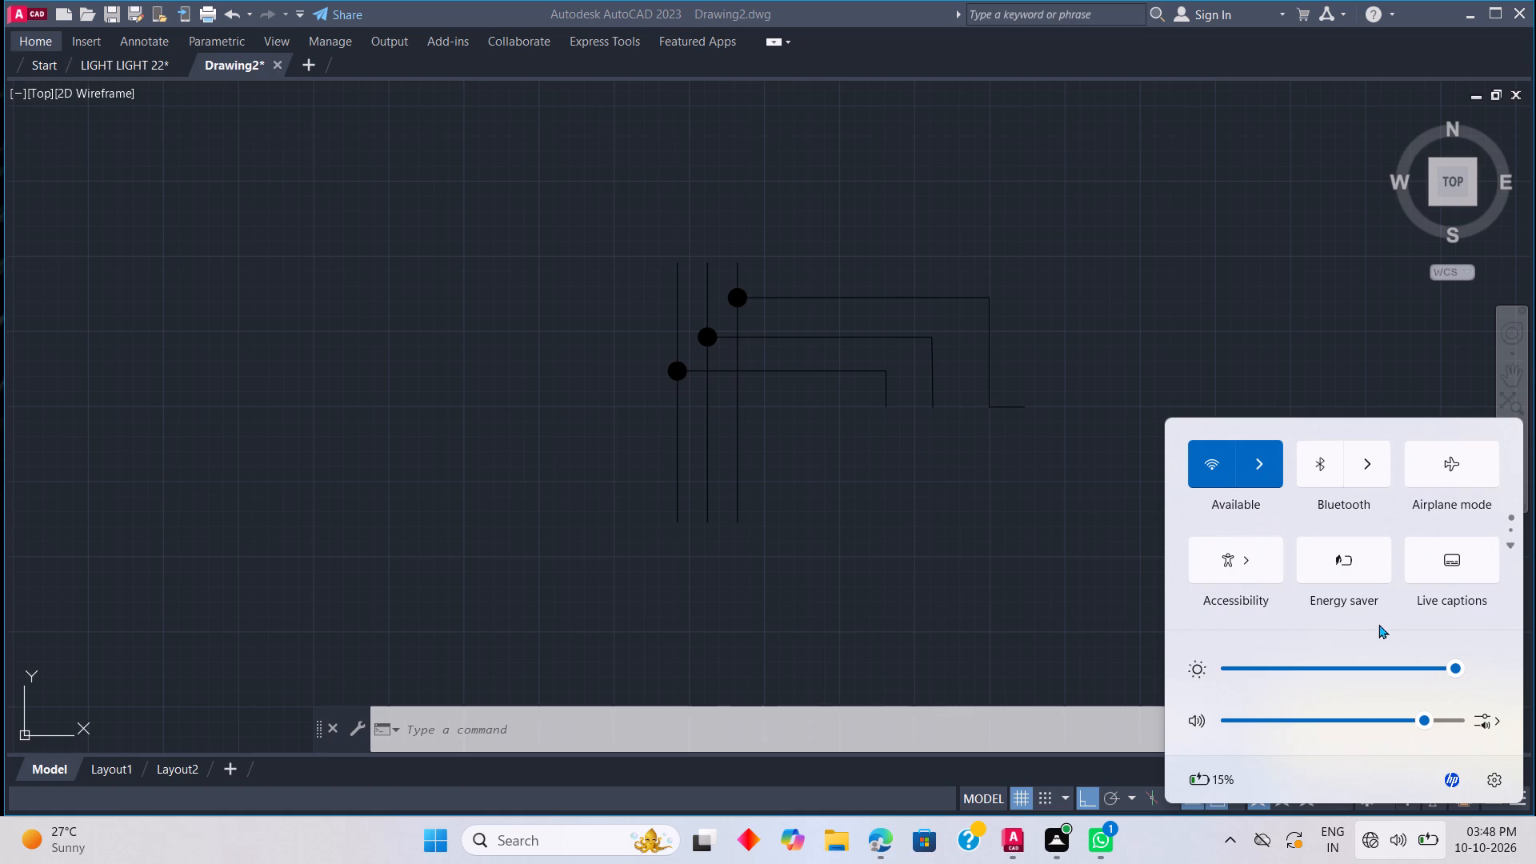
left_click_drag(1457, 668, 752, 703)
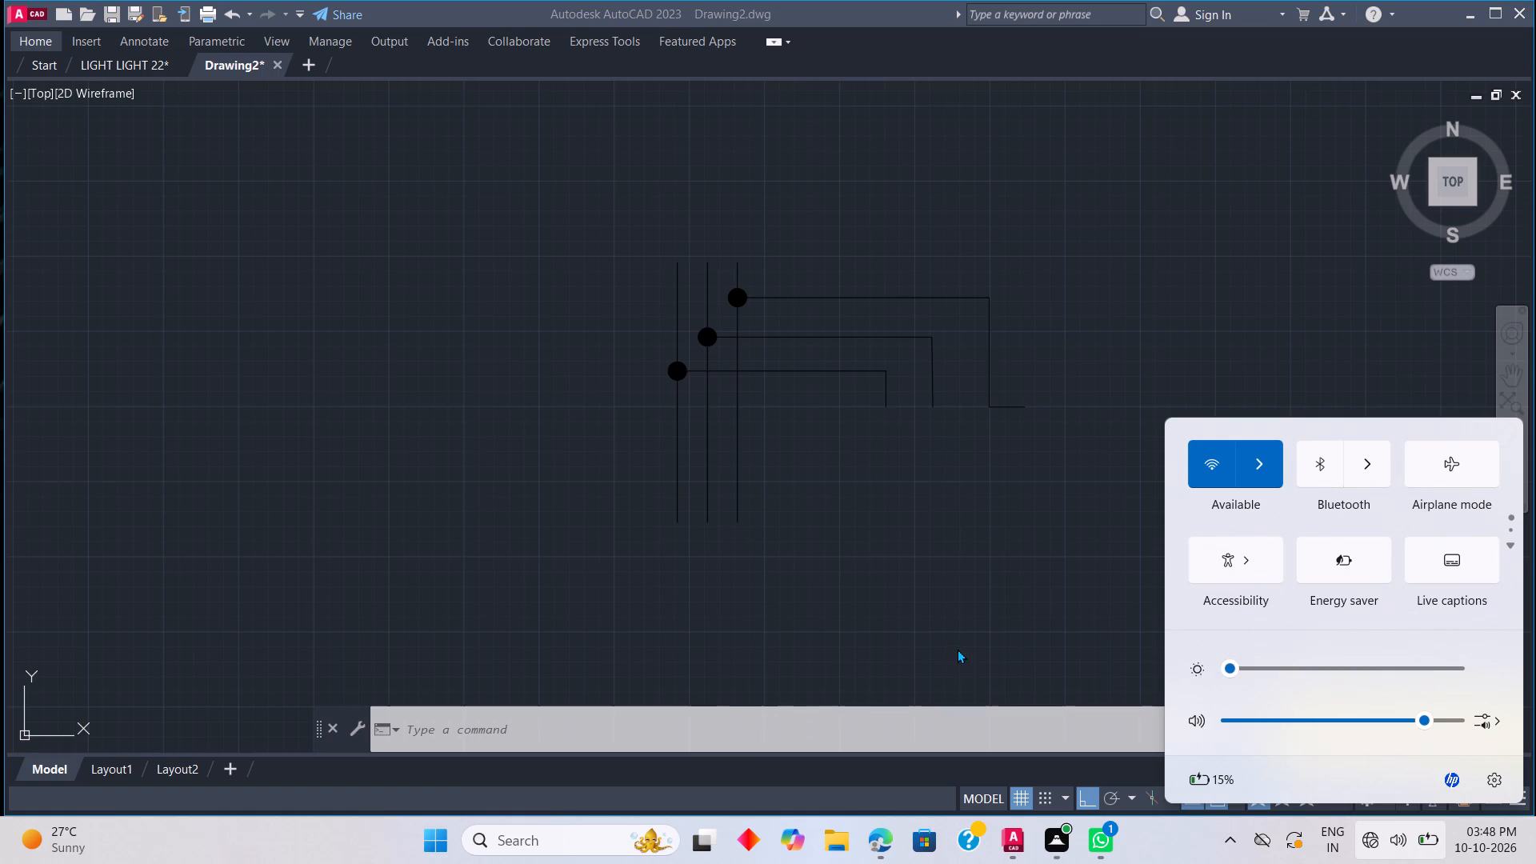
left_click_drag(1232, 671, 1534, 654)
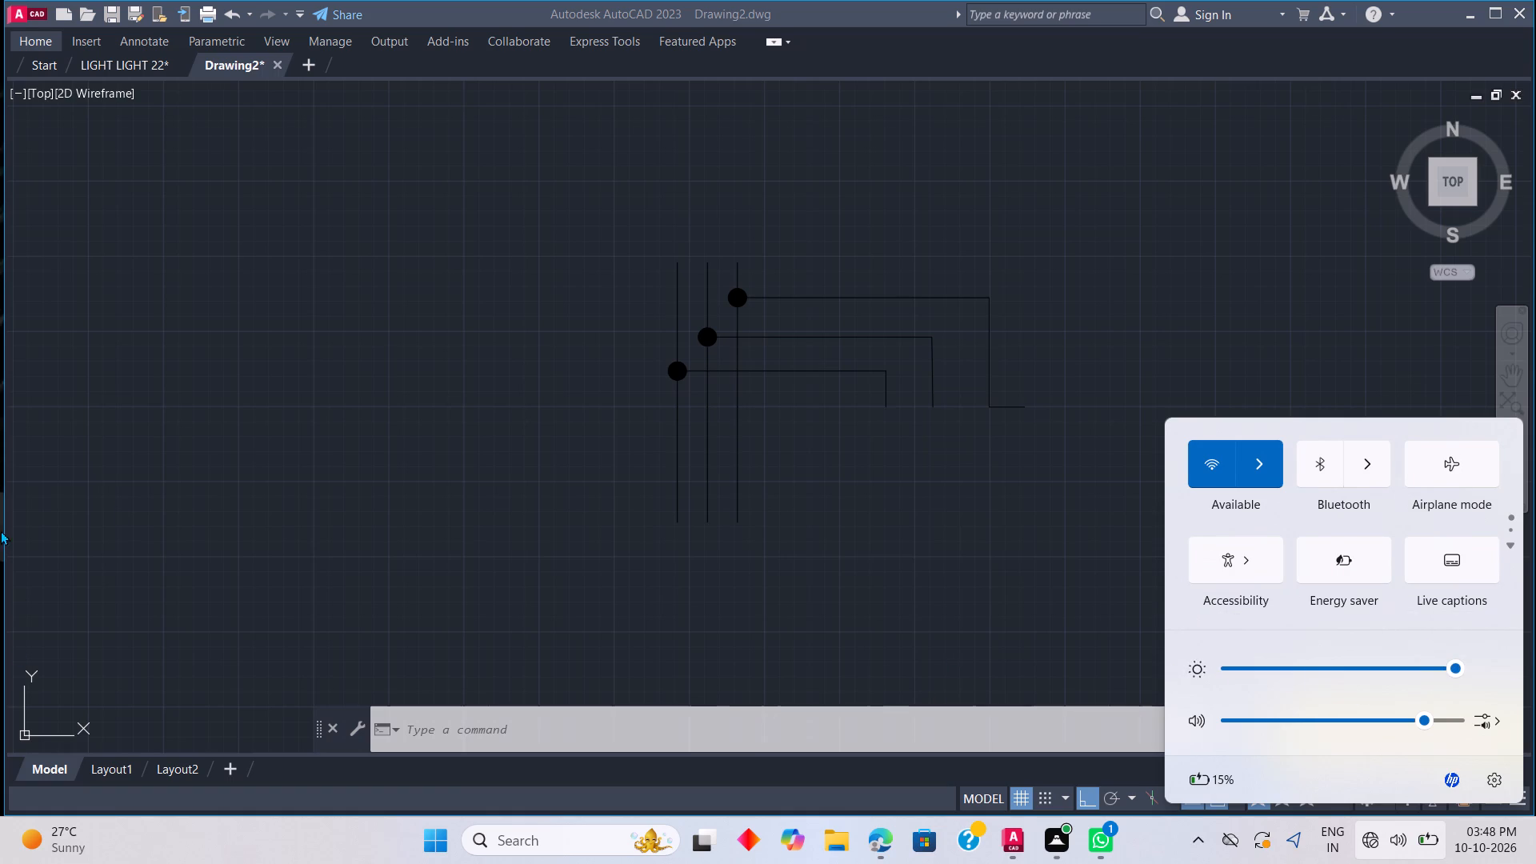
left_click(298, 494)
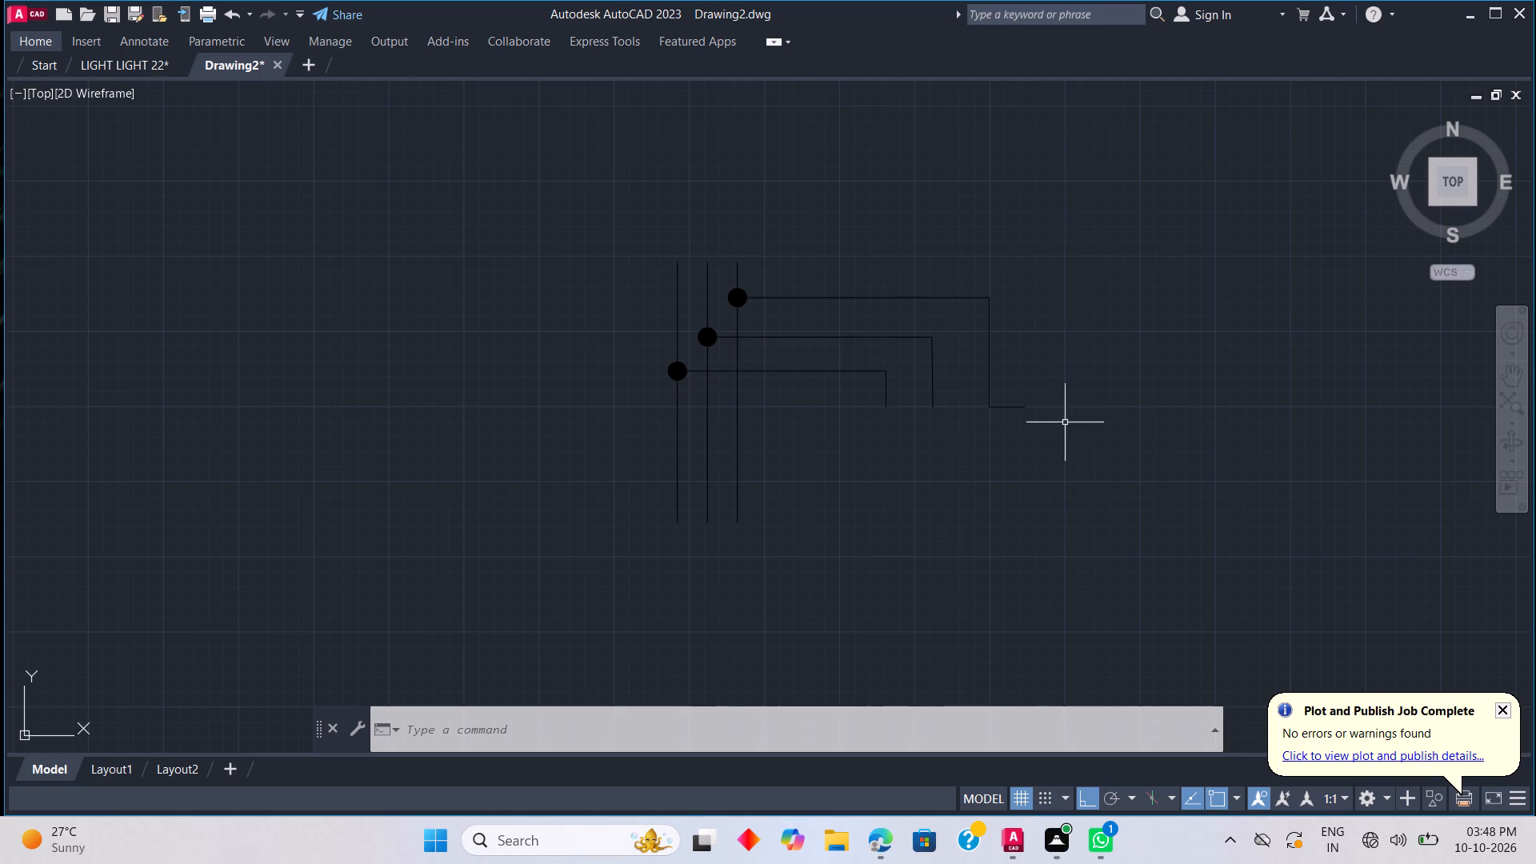
Delete the short horizontal line at the lower end of the outermost downward line.
left_click(1011, 405)
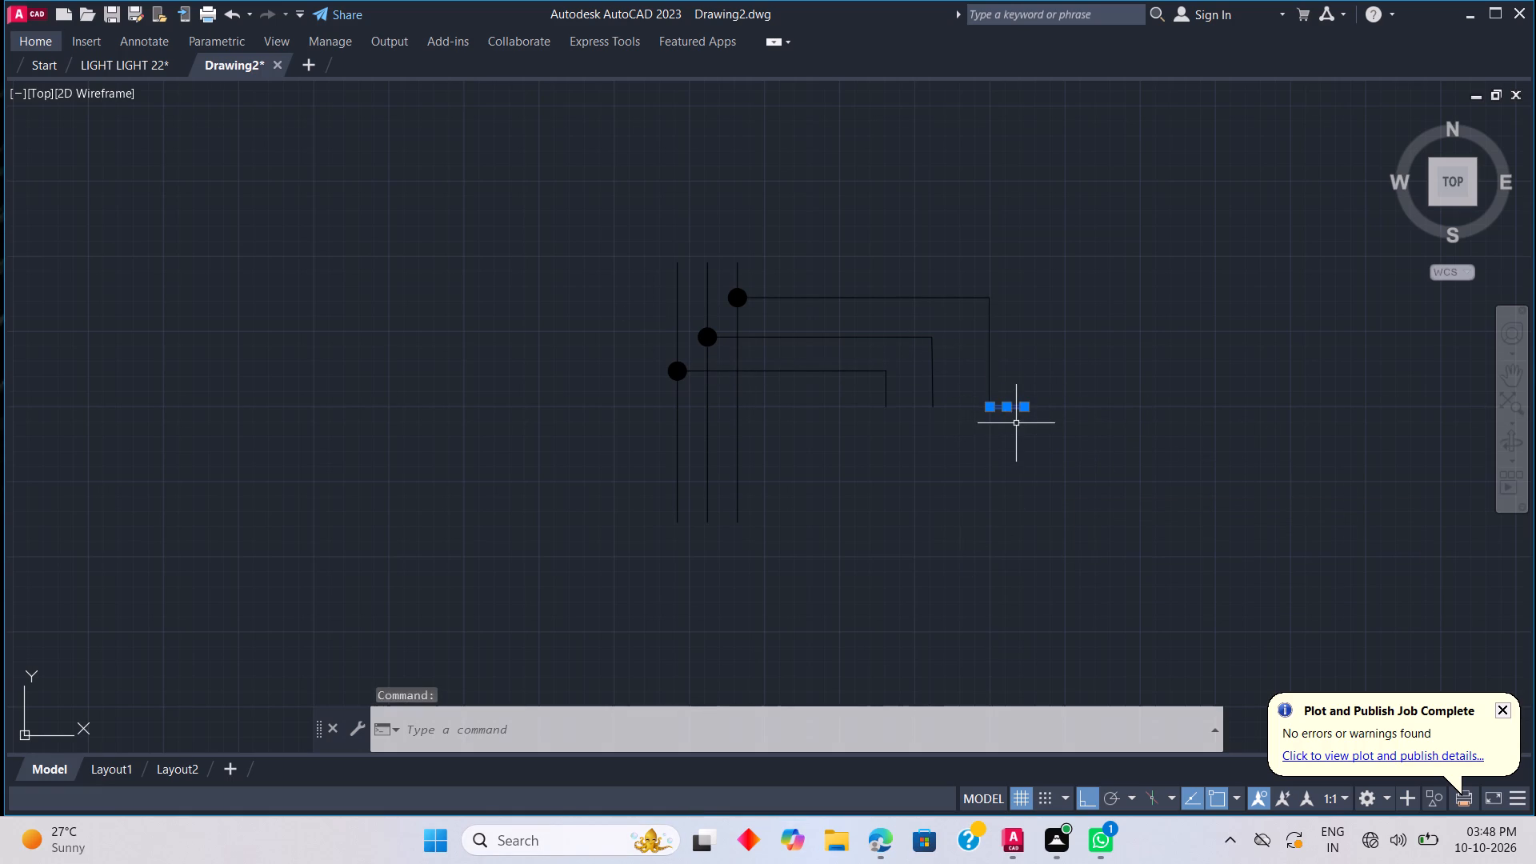
key("Delete")
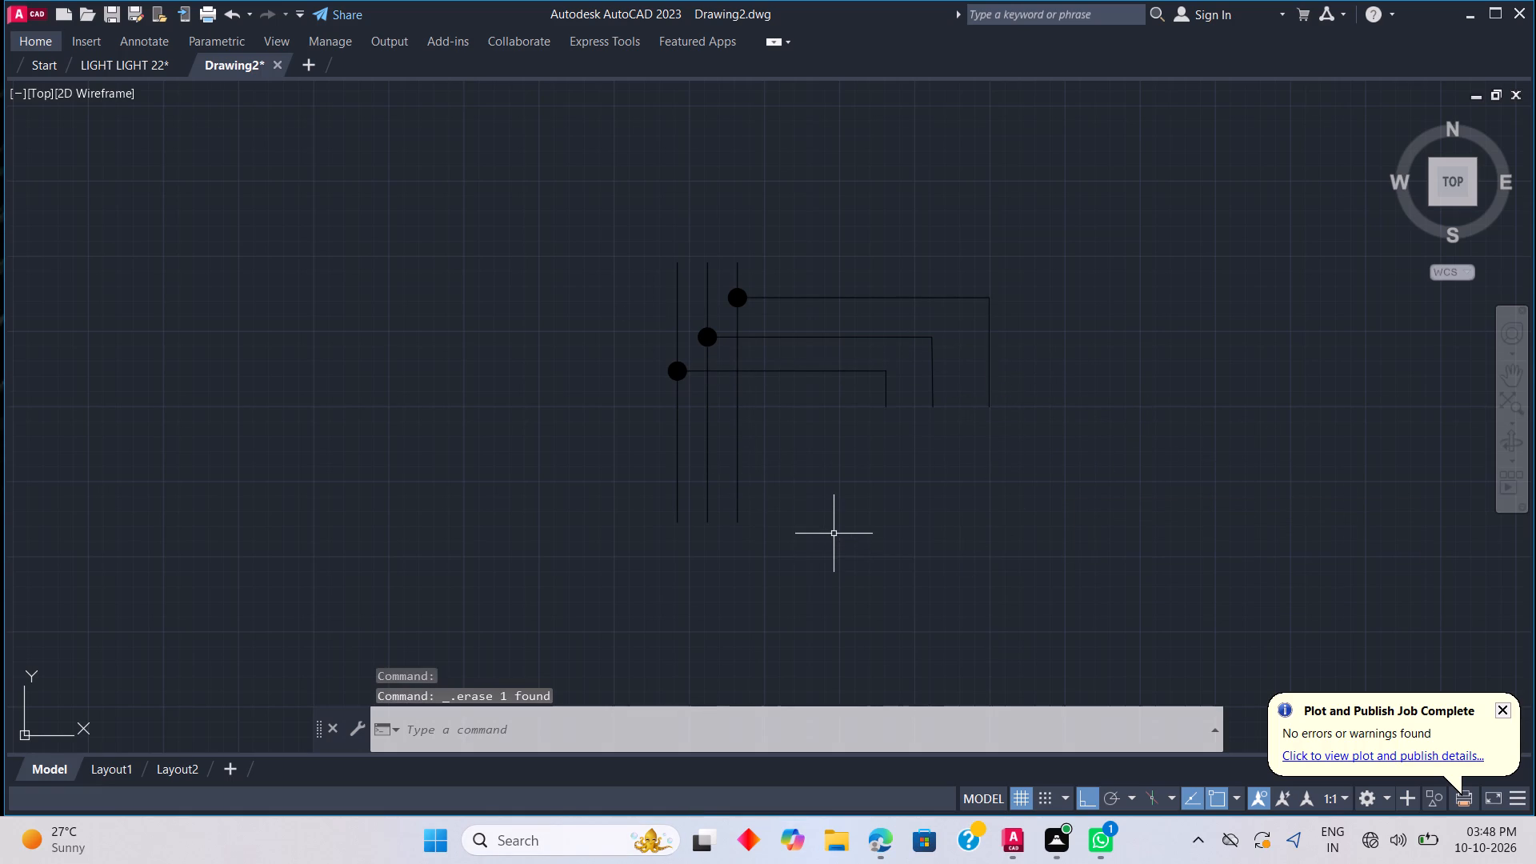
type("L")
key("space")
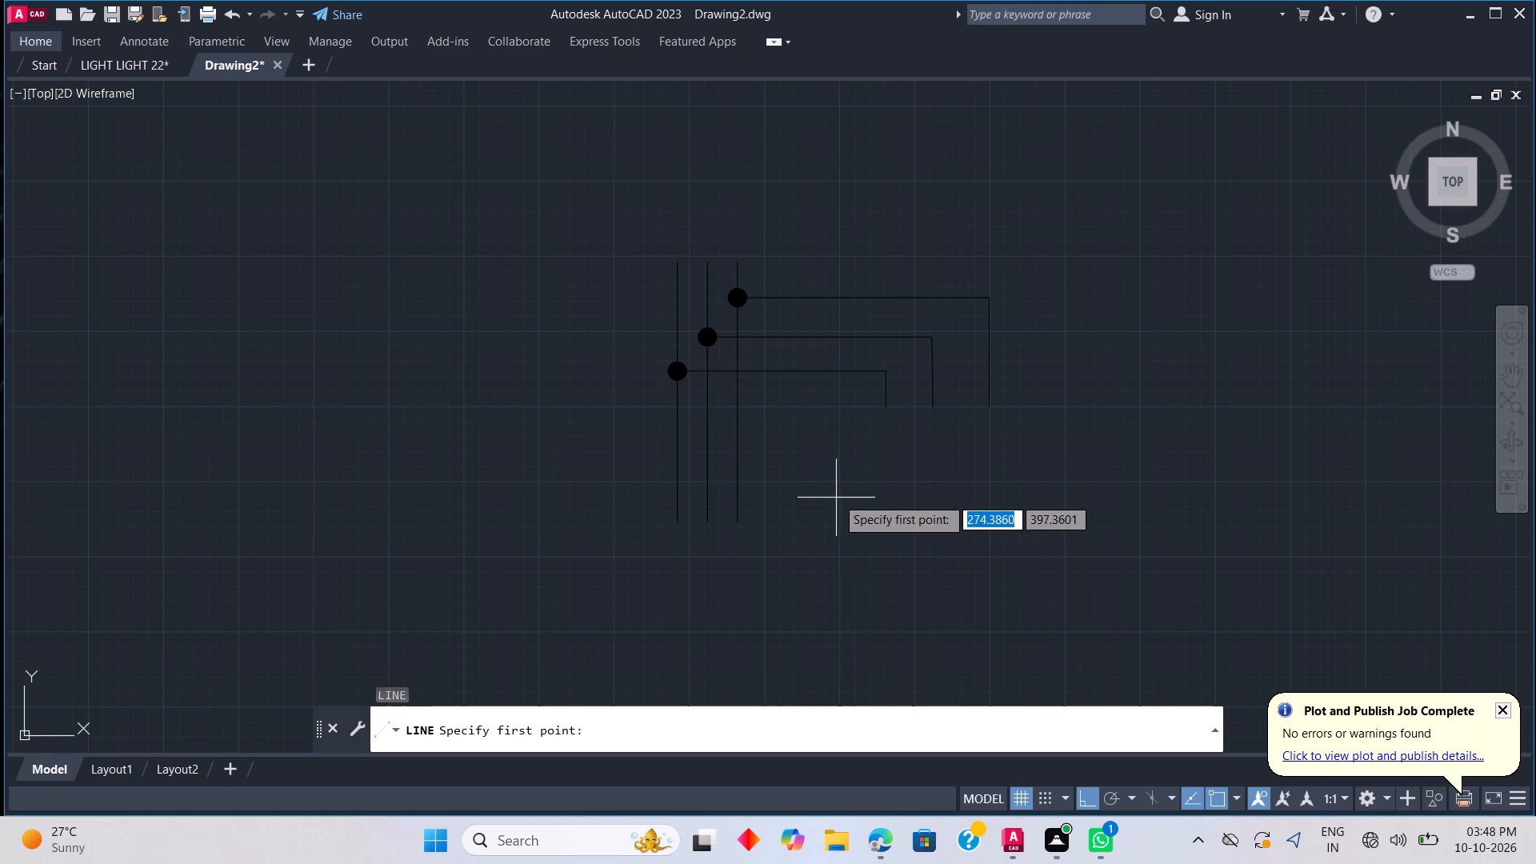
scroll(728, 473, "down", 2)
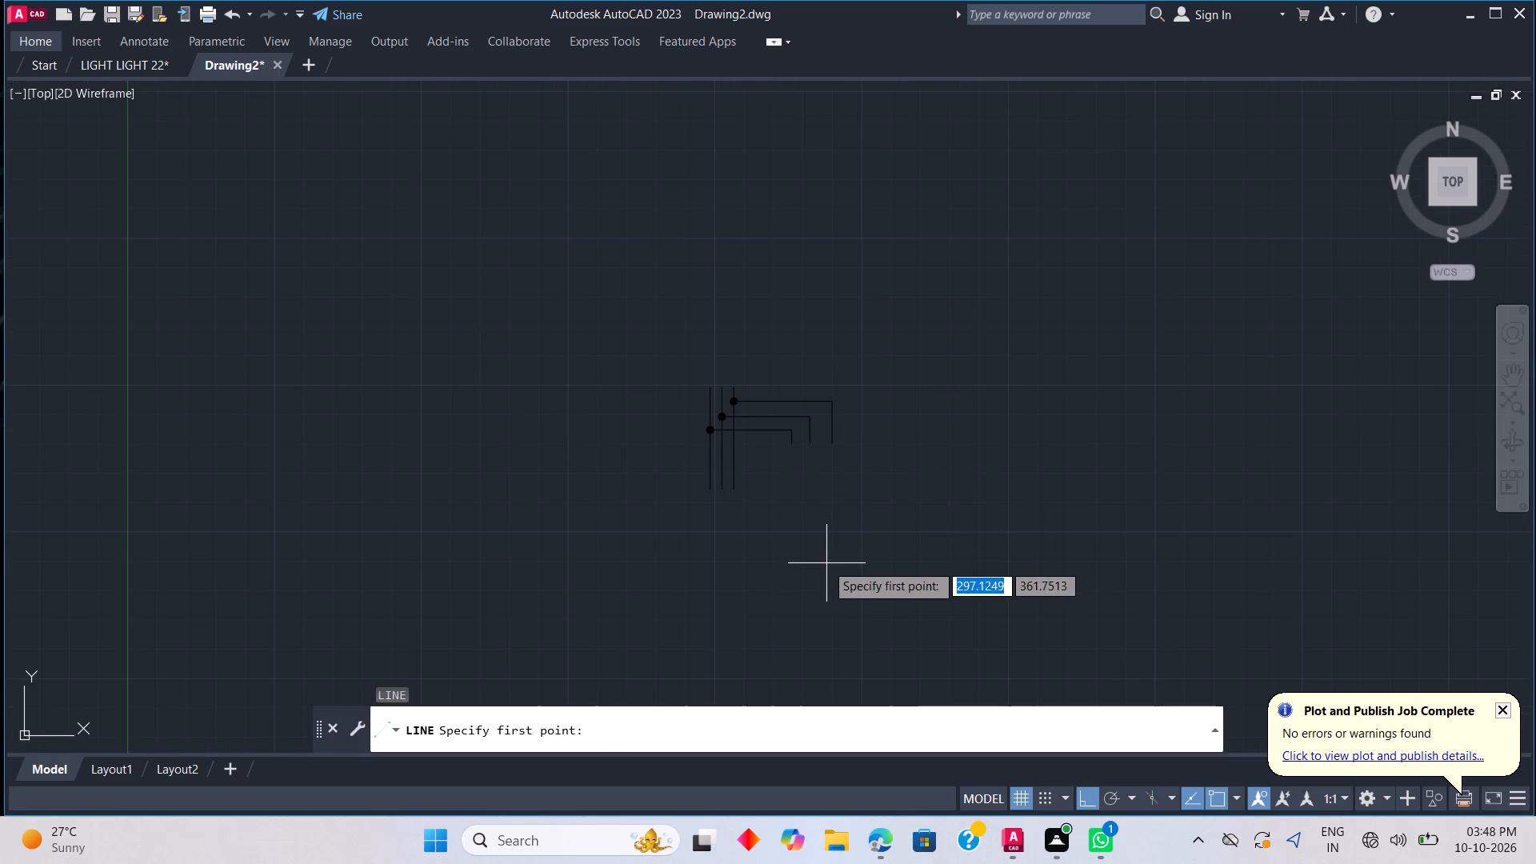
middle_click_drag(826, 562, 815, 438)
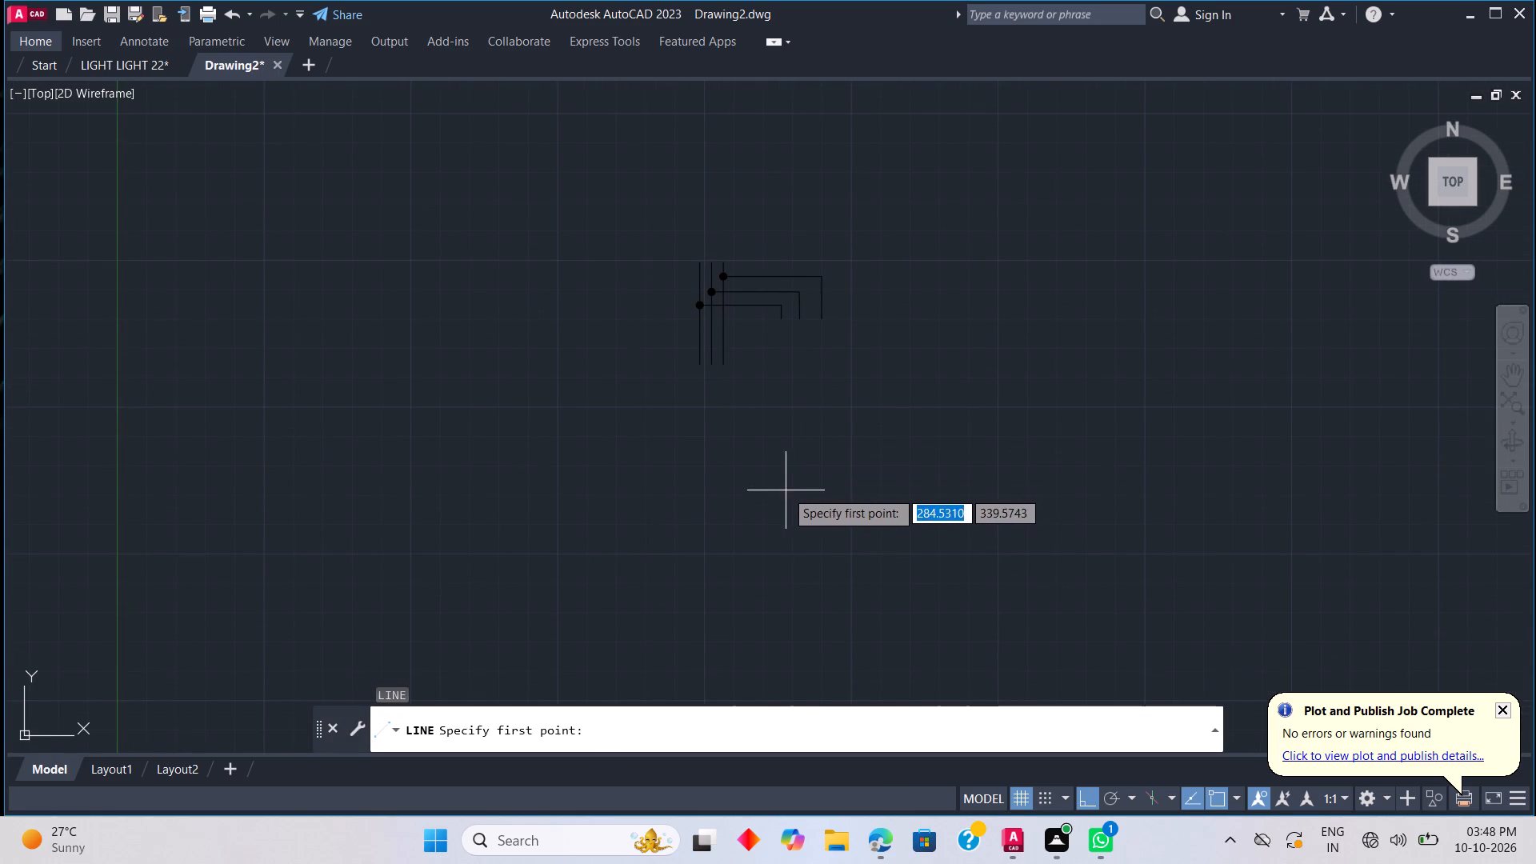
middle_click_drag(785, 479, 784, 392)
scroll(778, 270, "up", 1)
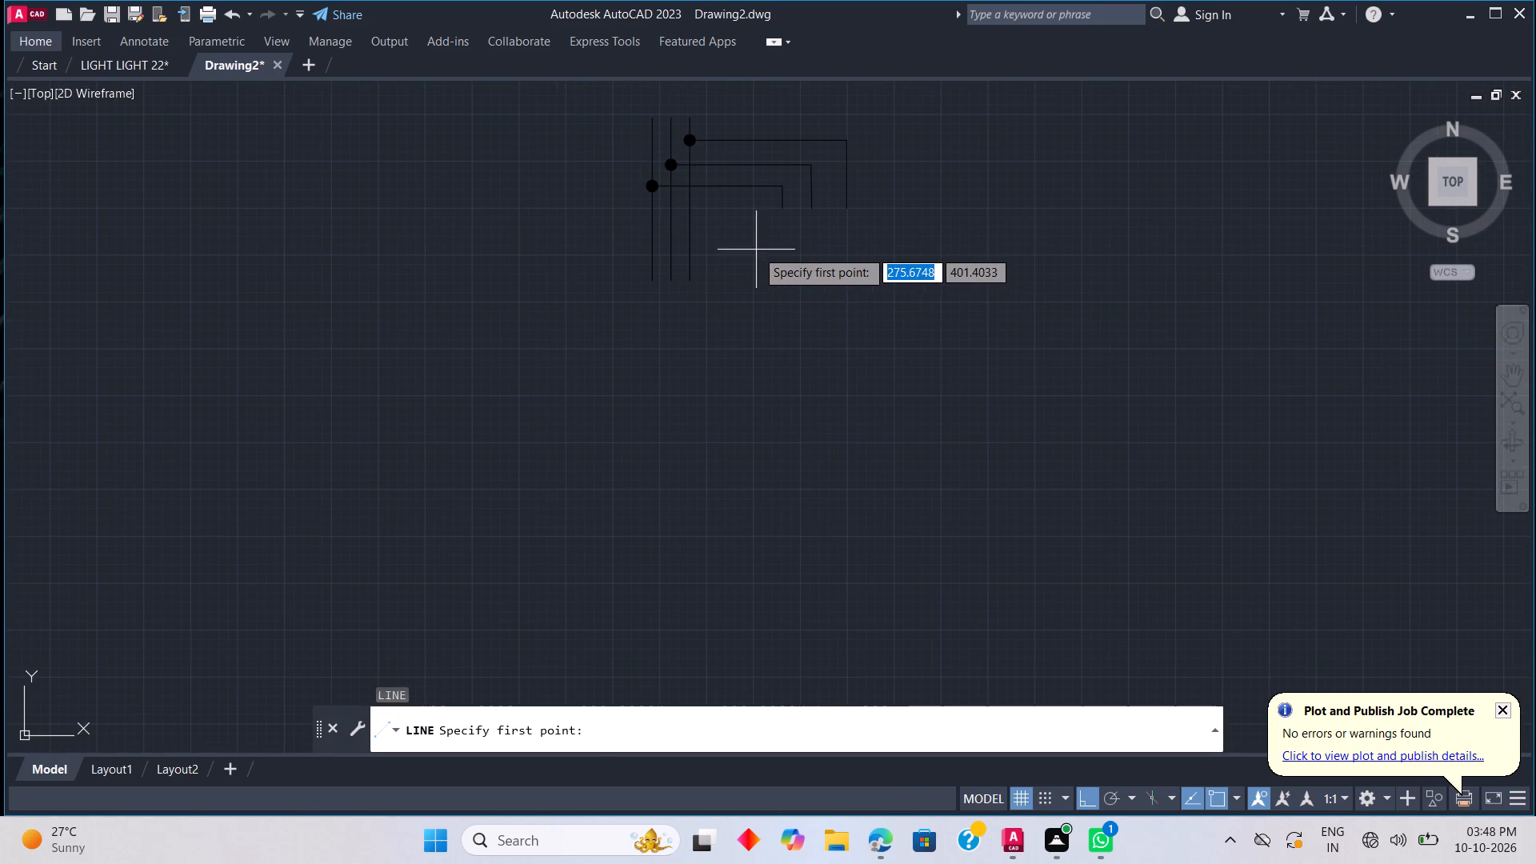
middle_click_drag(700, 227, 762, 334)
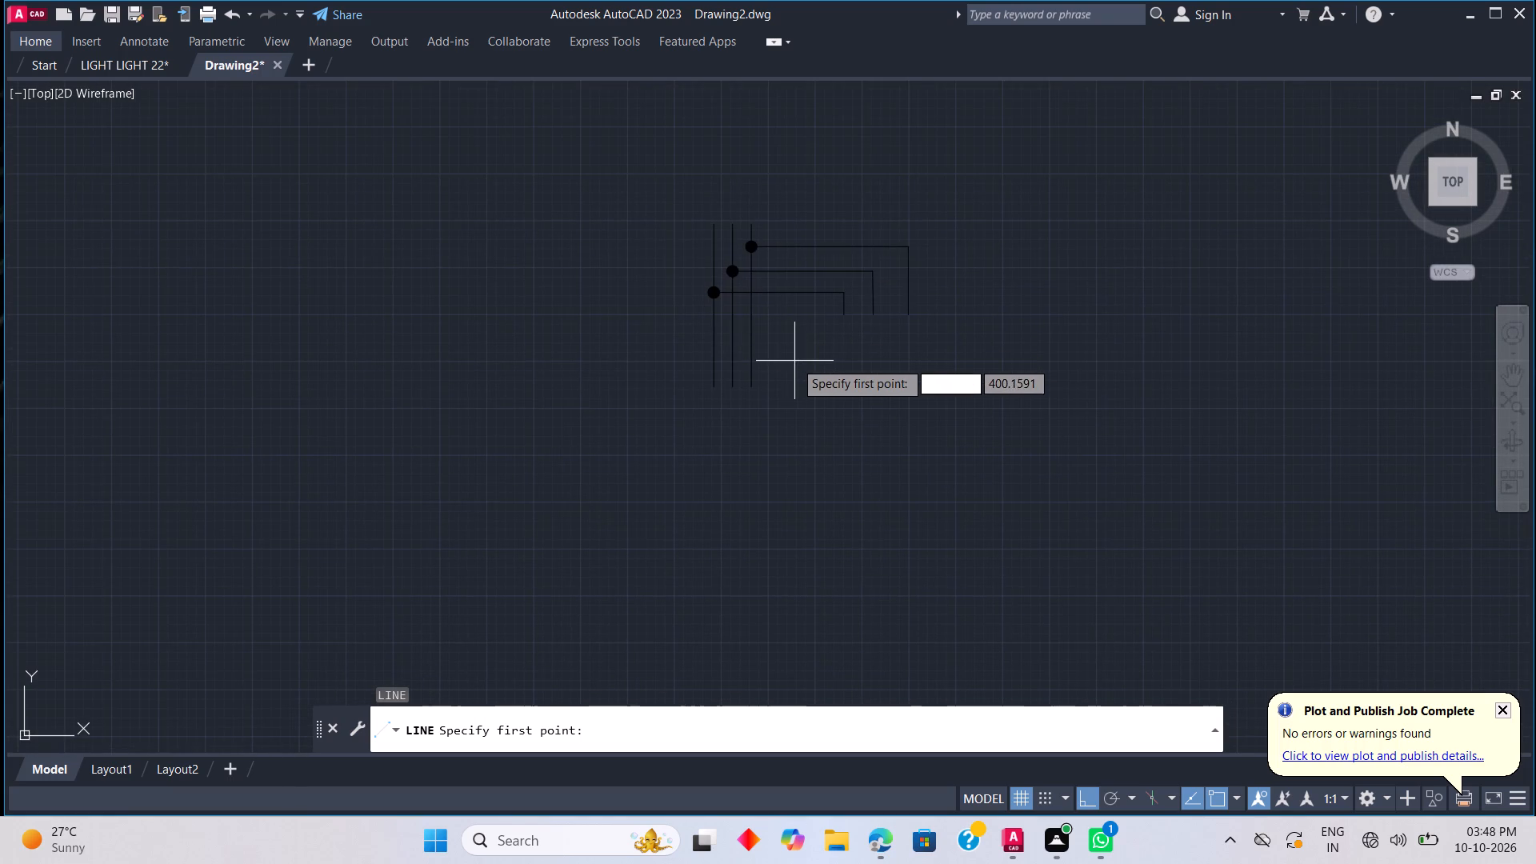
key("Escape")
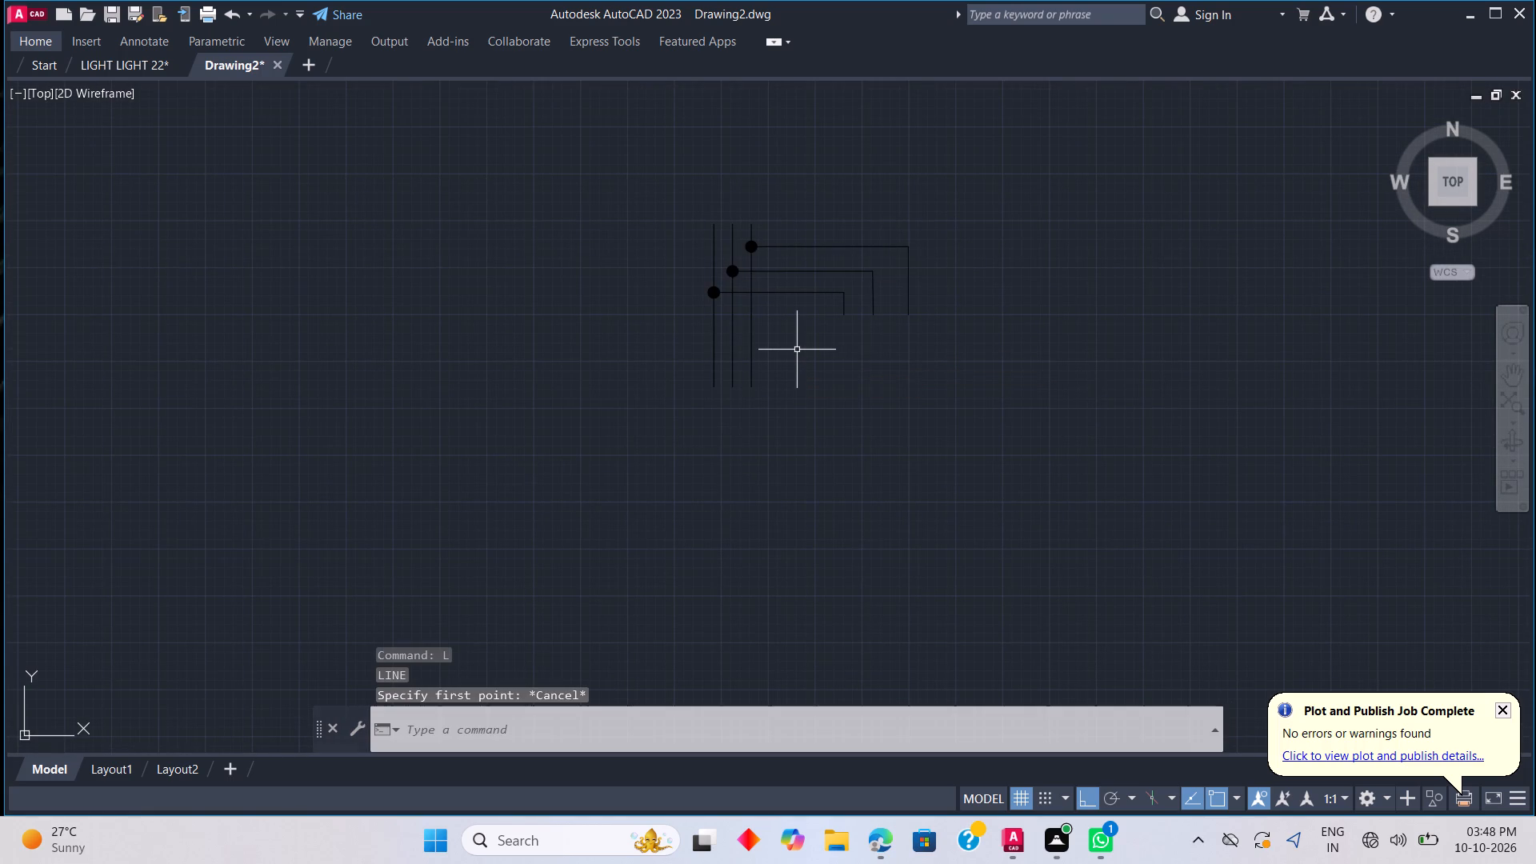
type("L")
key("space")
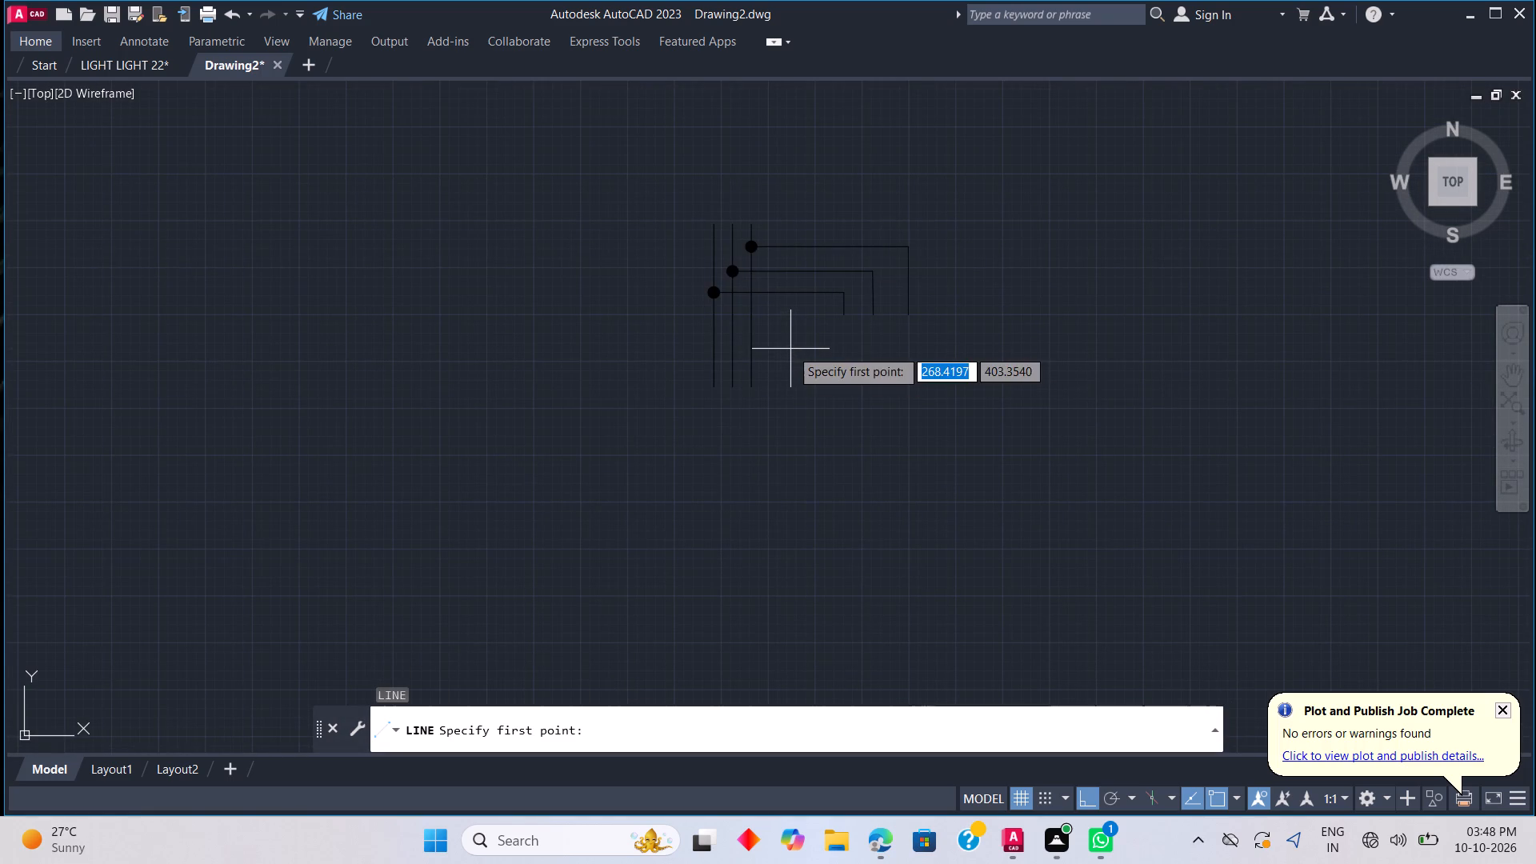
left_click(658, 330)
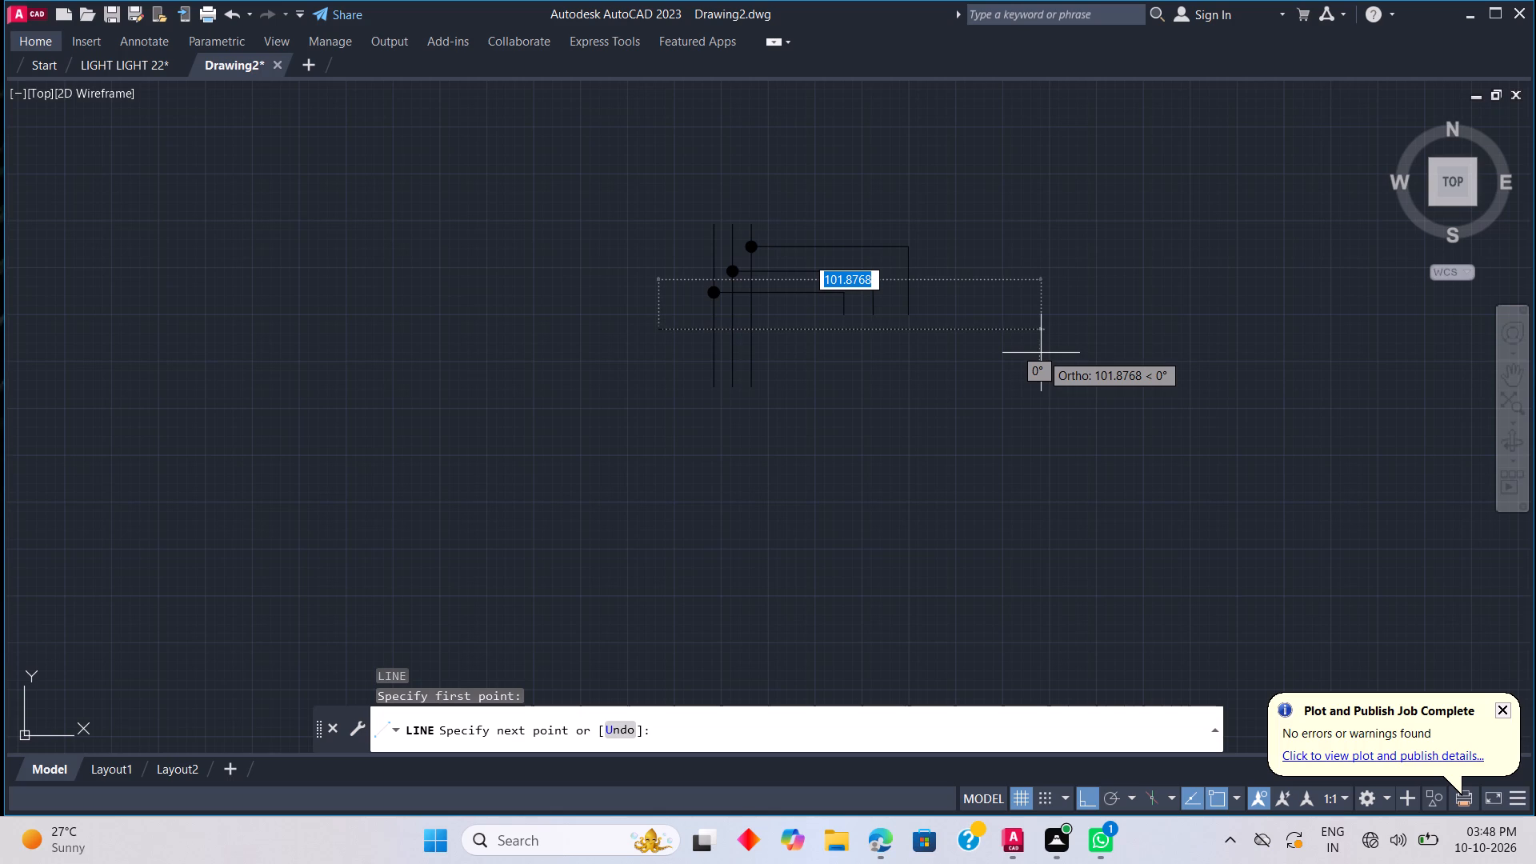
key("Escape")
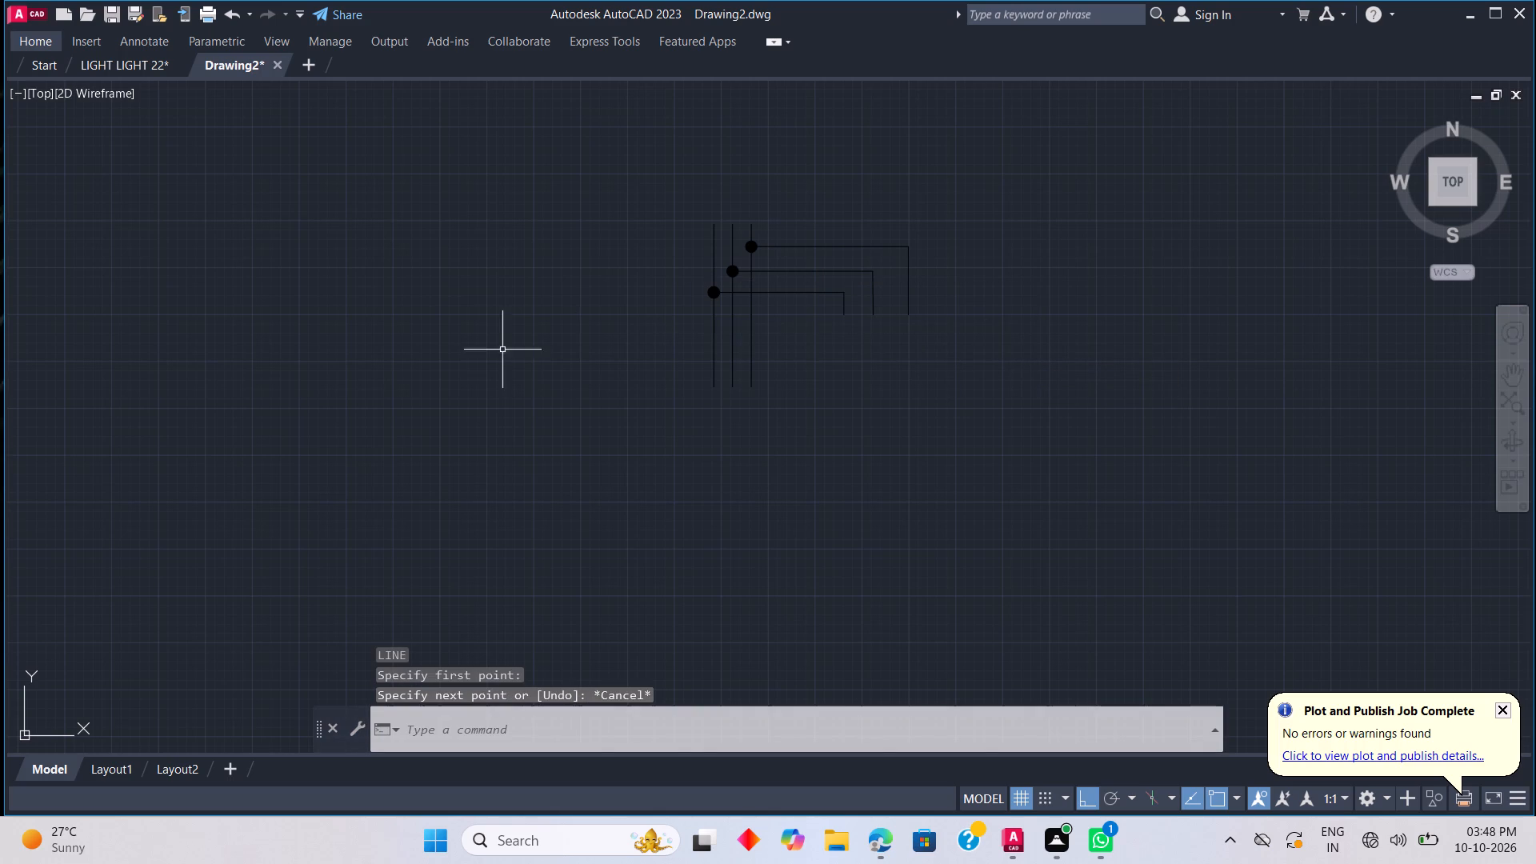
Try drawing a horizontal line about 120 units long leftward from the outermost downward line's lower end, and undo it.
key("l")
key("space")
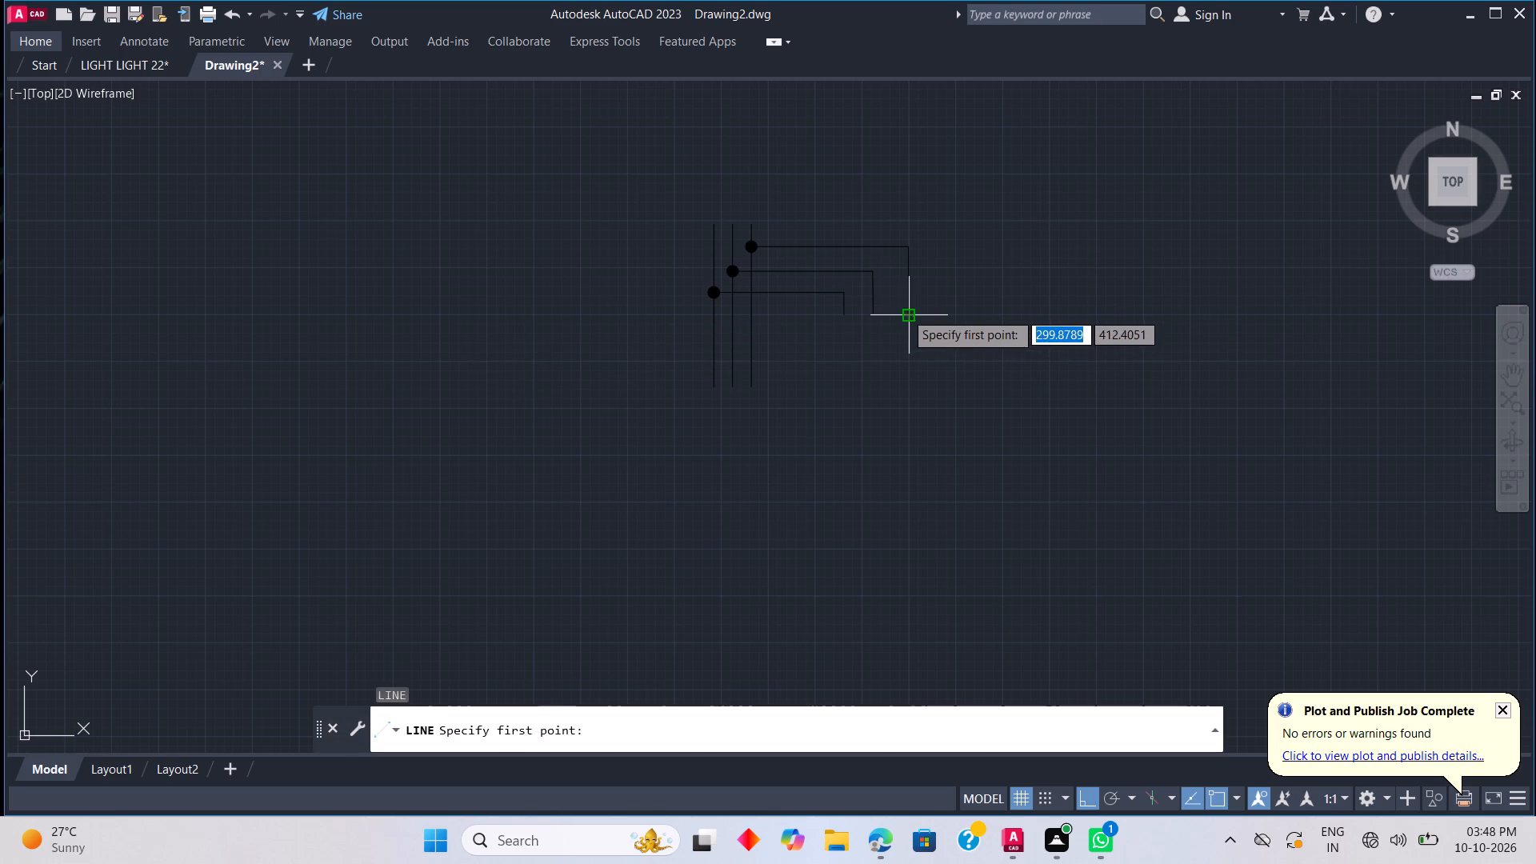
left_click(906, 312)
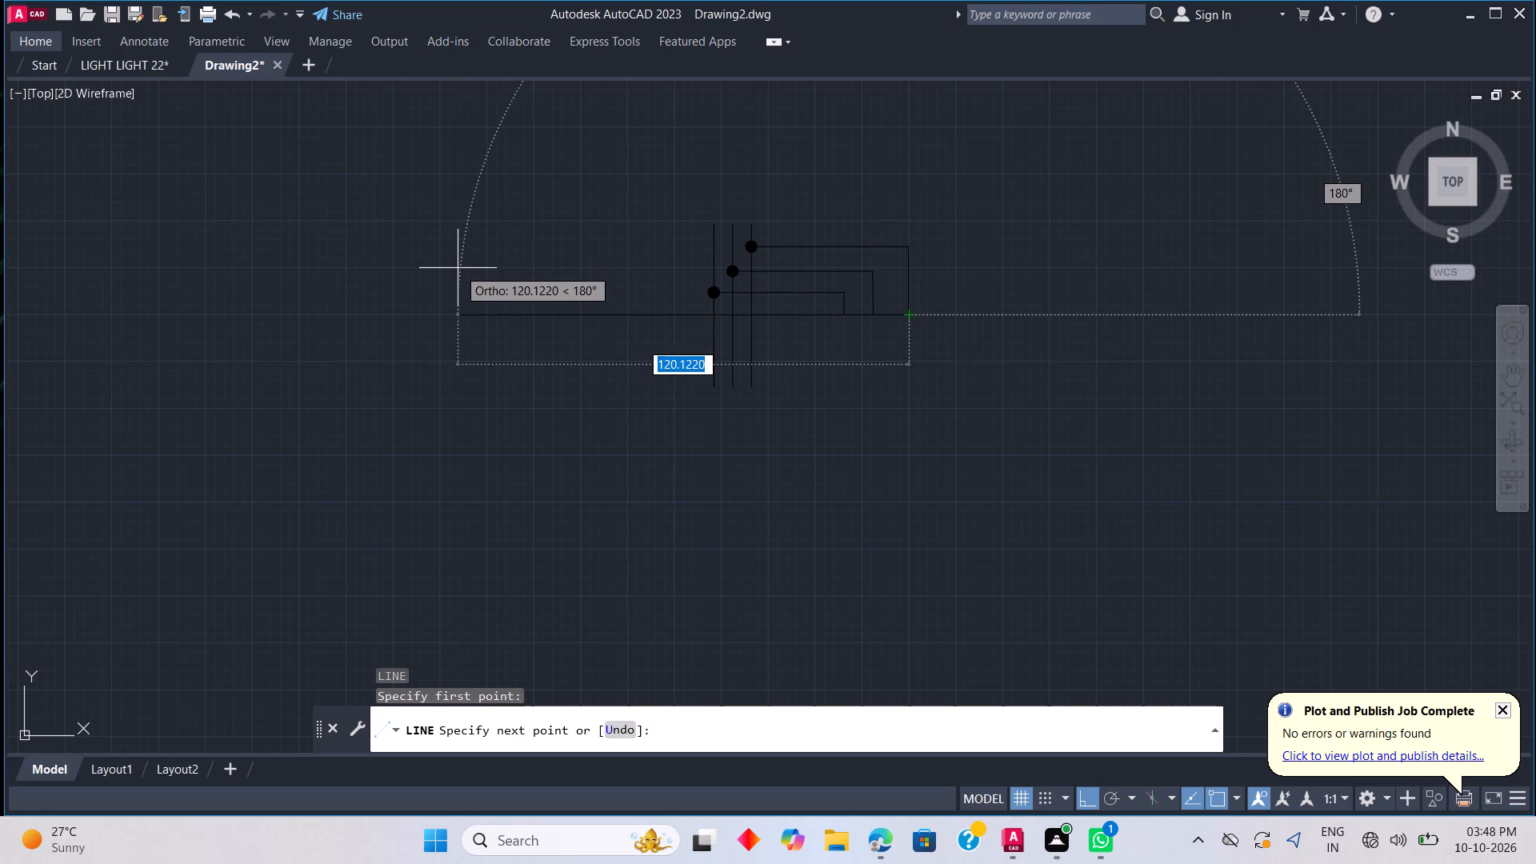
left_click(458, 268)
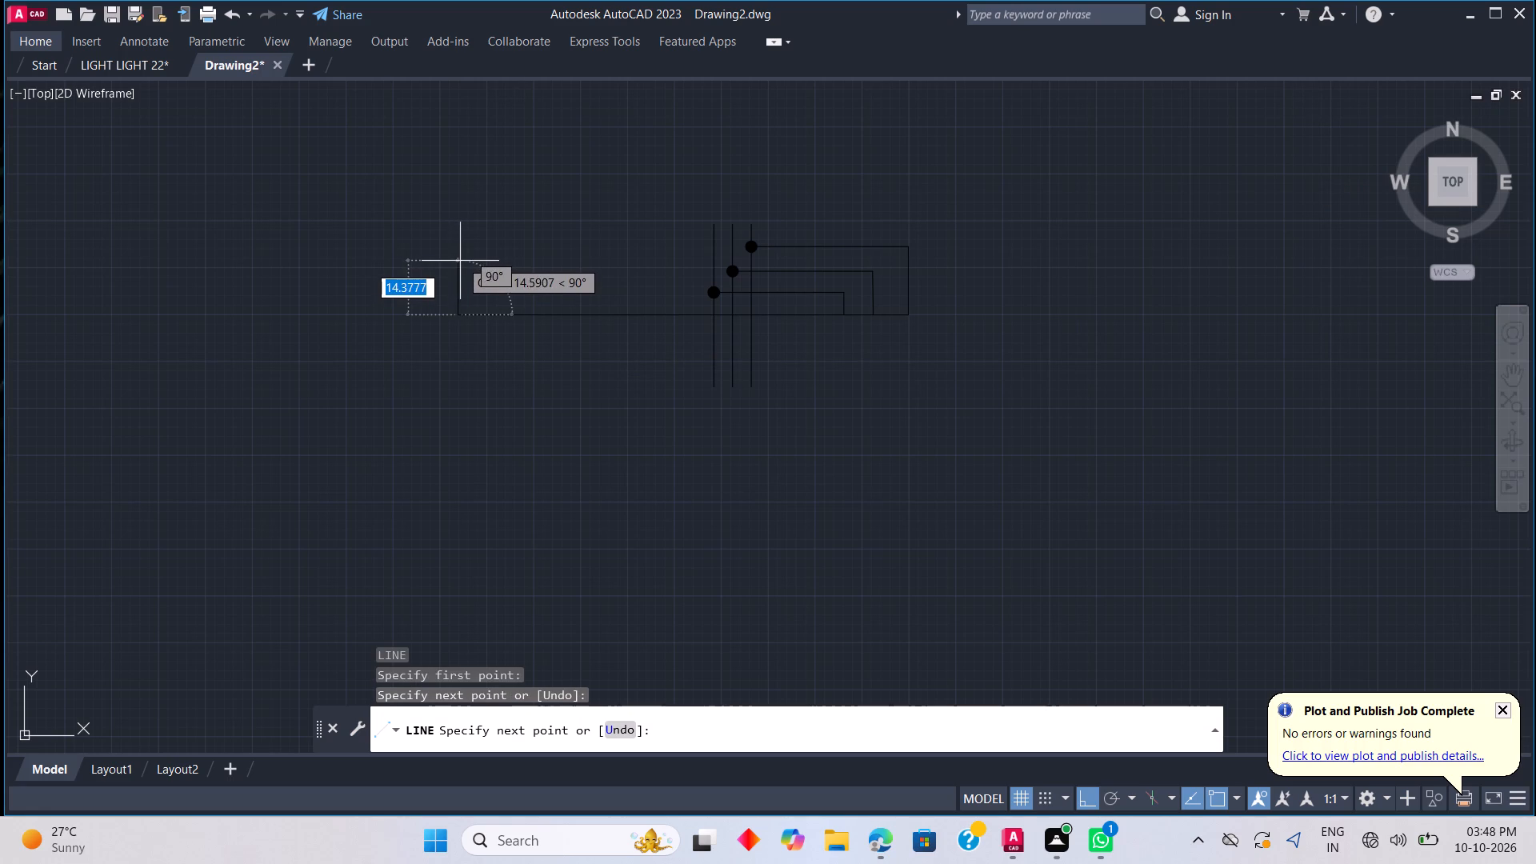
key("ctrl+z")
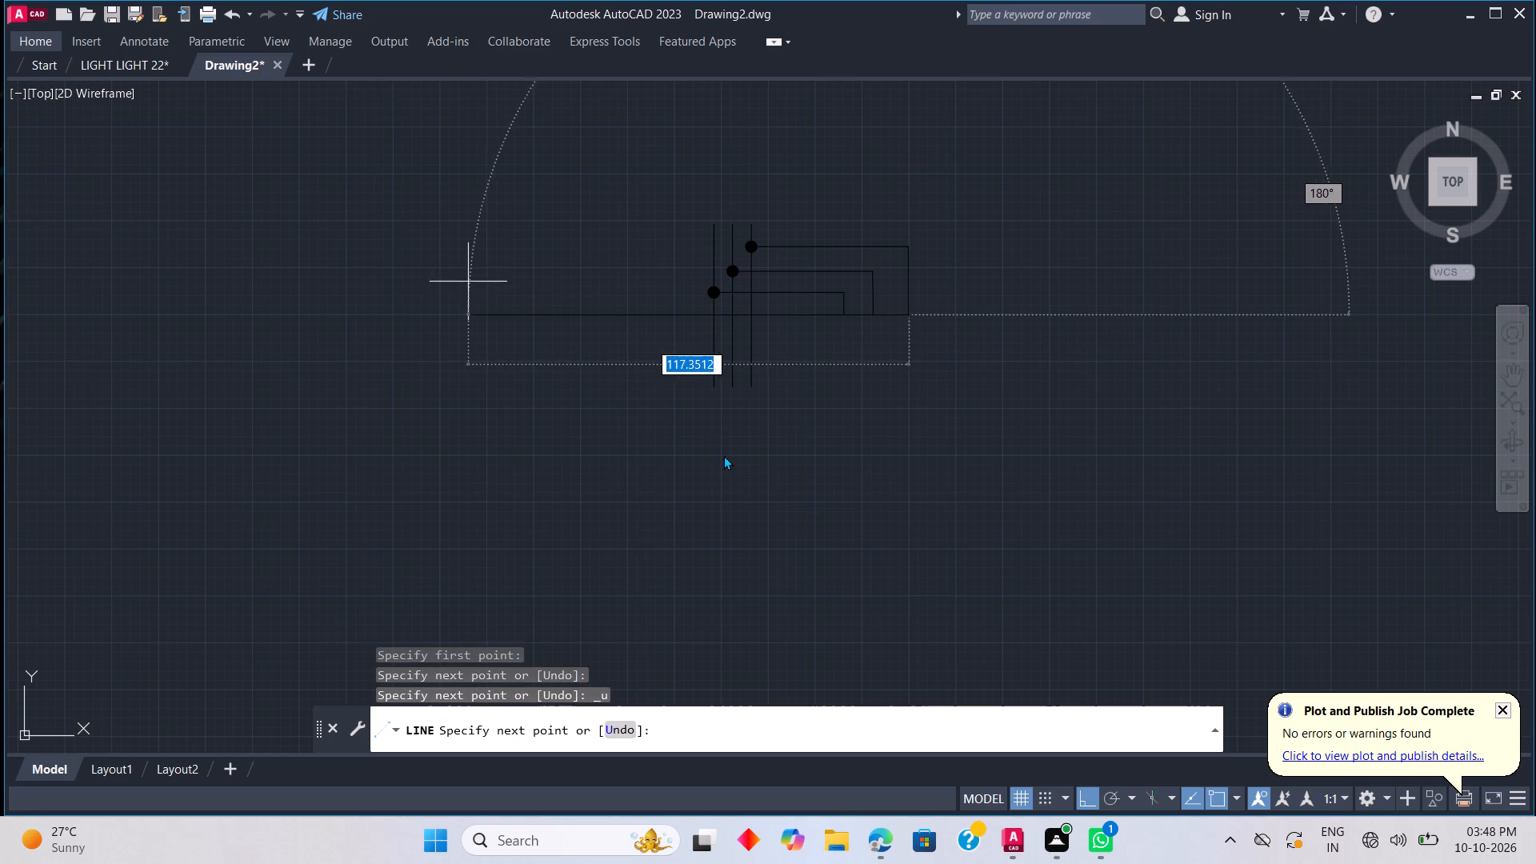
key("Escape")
Draw a horizontal line just below the downward lines' lower ends, from under the outermost one leftward past all three long vertical lines.
type("L")
key("space")
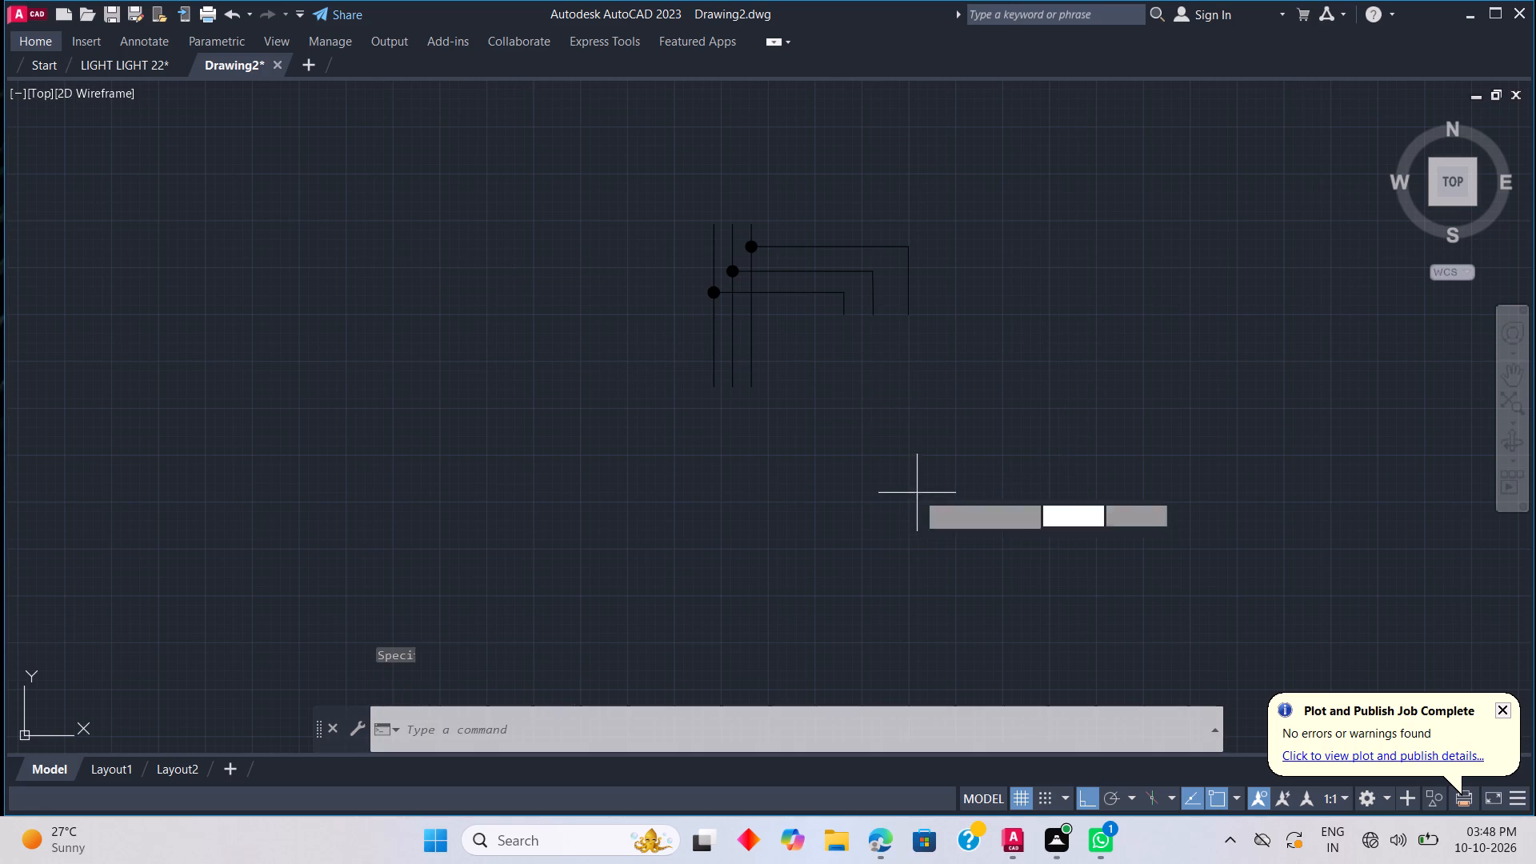
left_click(909, 327)
left_click(665, 343)
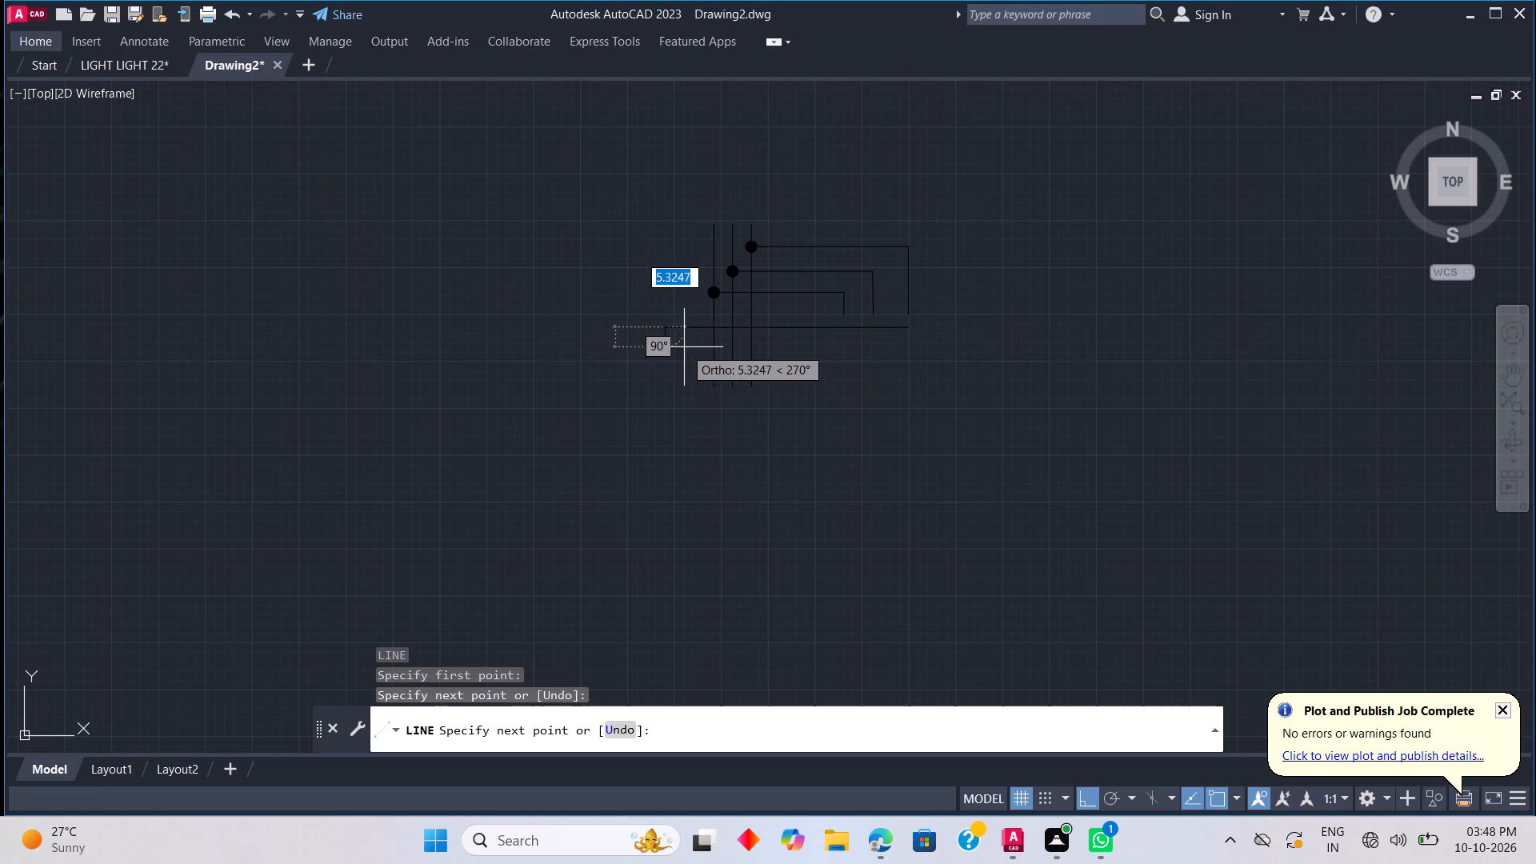
key("Escape")
Extend the lower ends of the three short downward lines to meet the horizontal line beneath them.
type("EX")
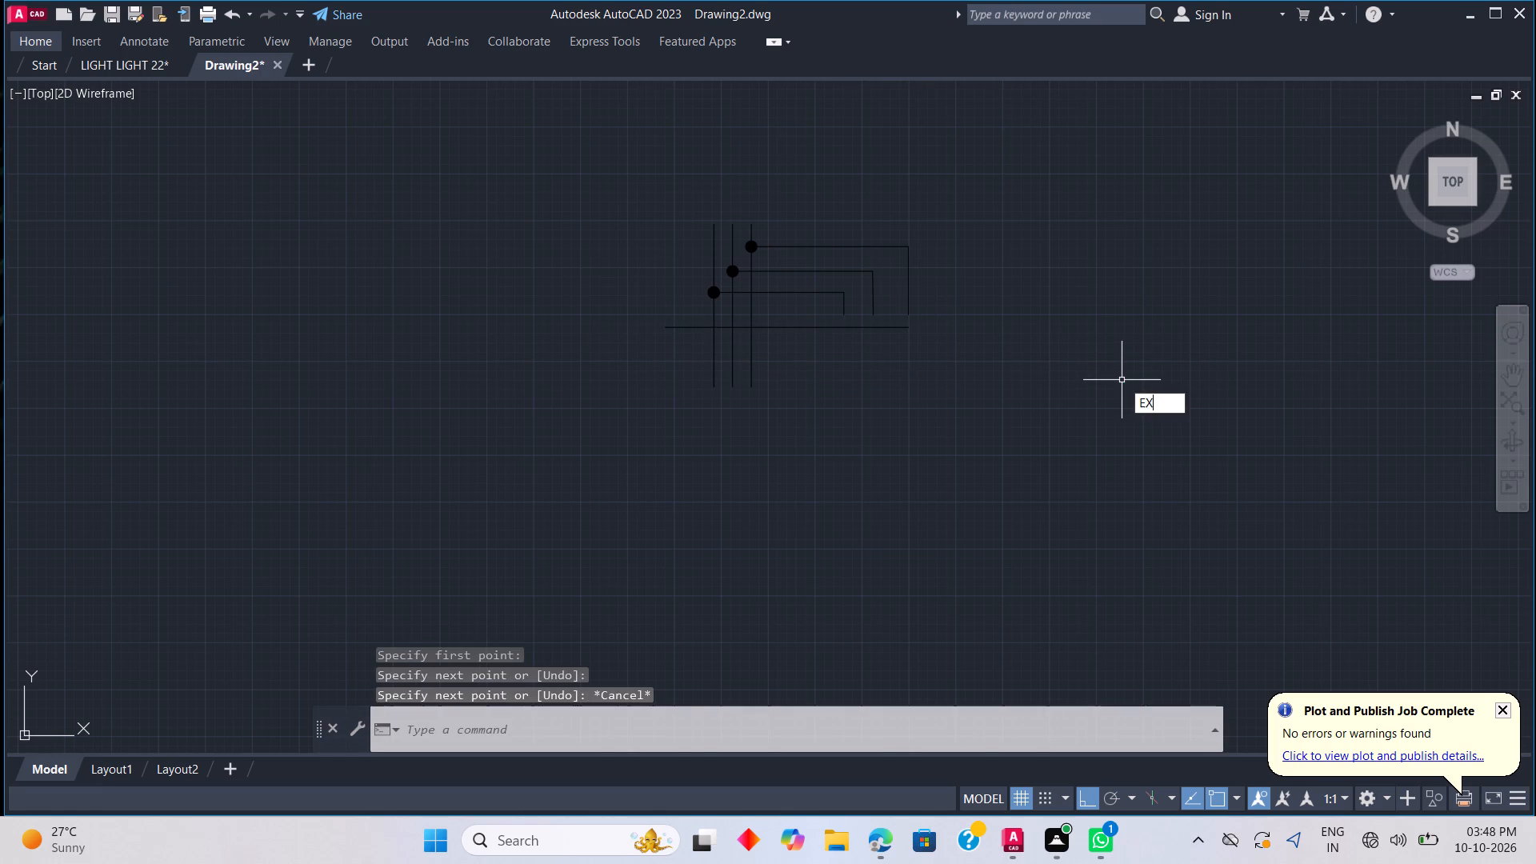
key("space")
left_click(909, 295)
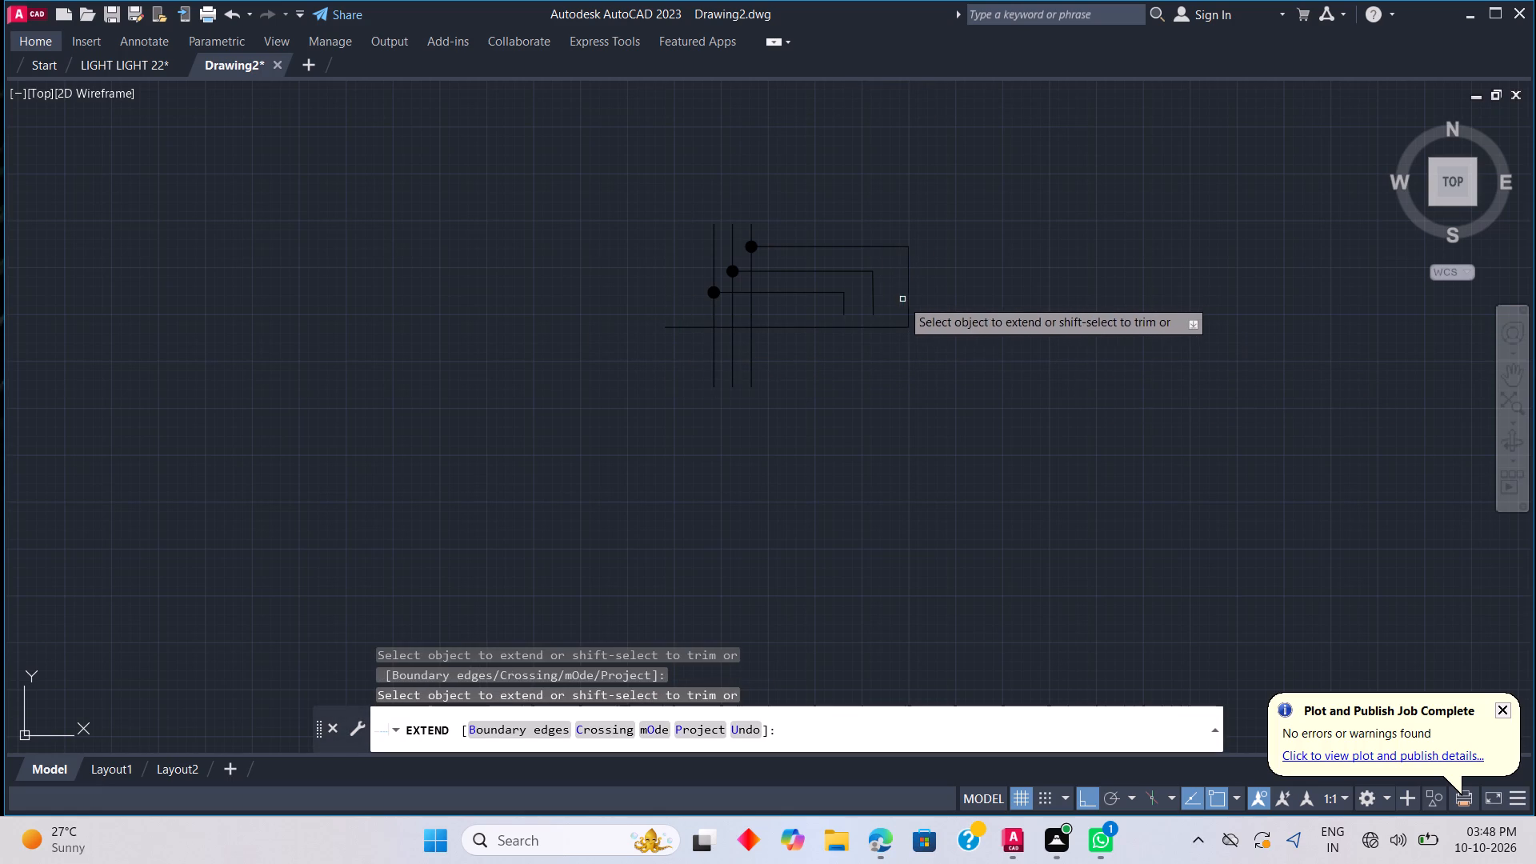
left_click(875, 298)
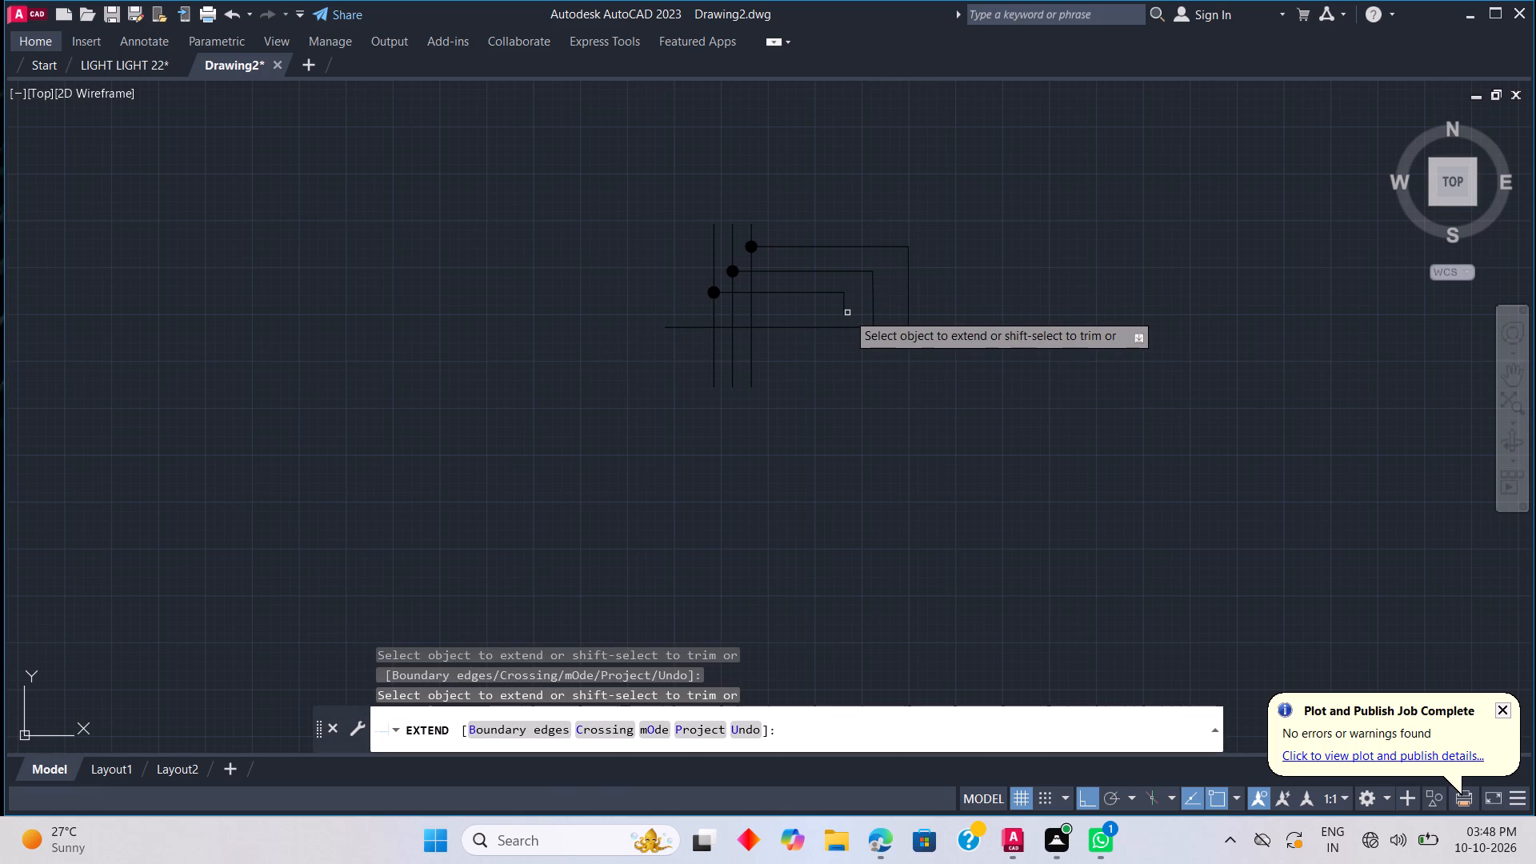
left_click(845, 310)
key("Escape")
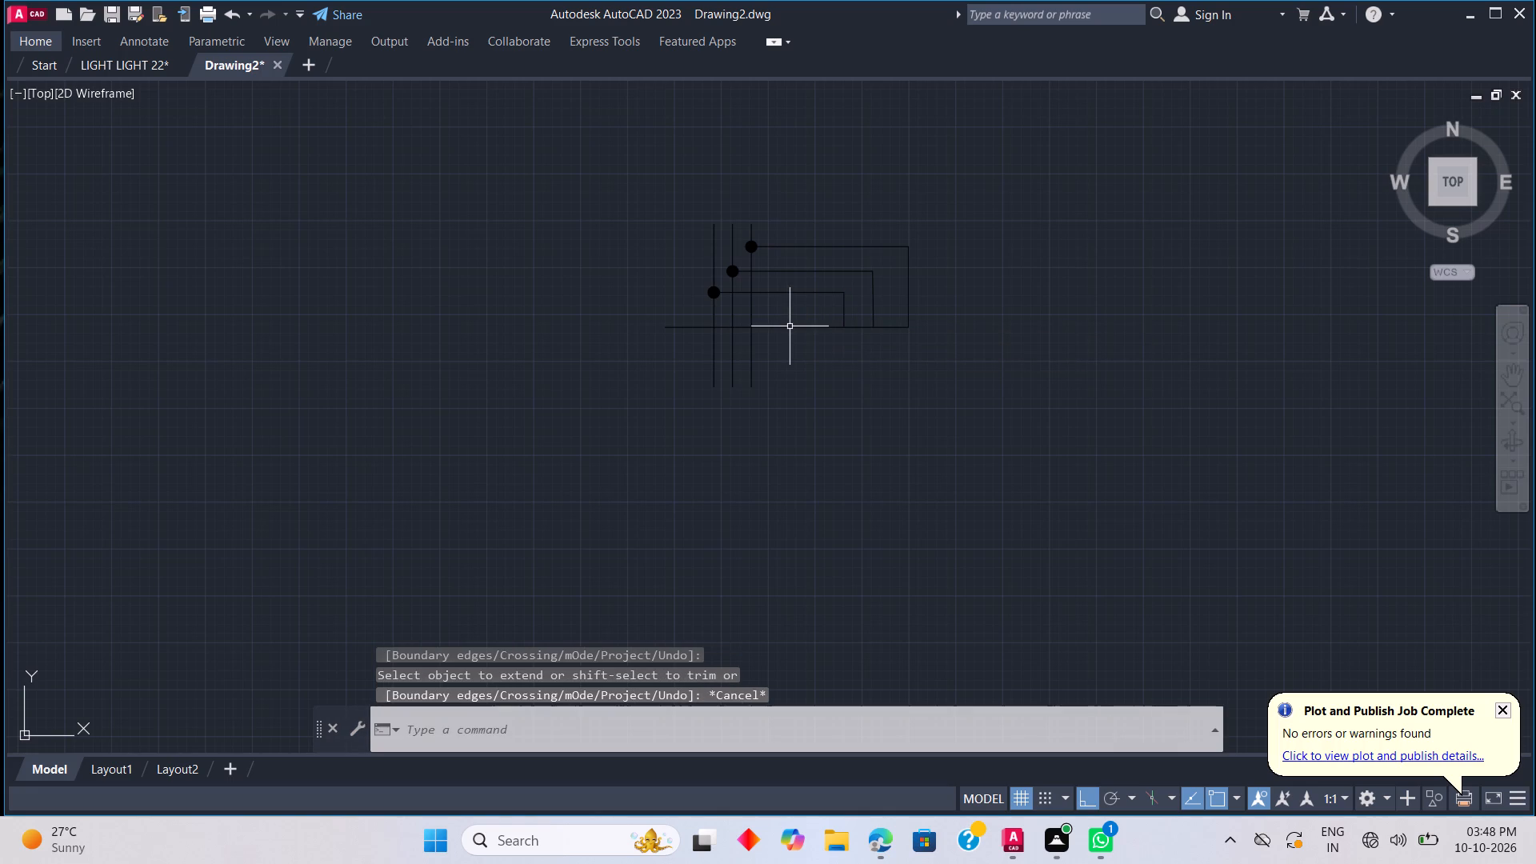
Trim away every segment of the horizontal line between the downward lines and across the three long vertical lines.
key("t")
type("R")
key("space")
left_click_drag(790, 322, 804, 386)
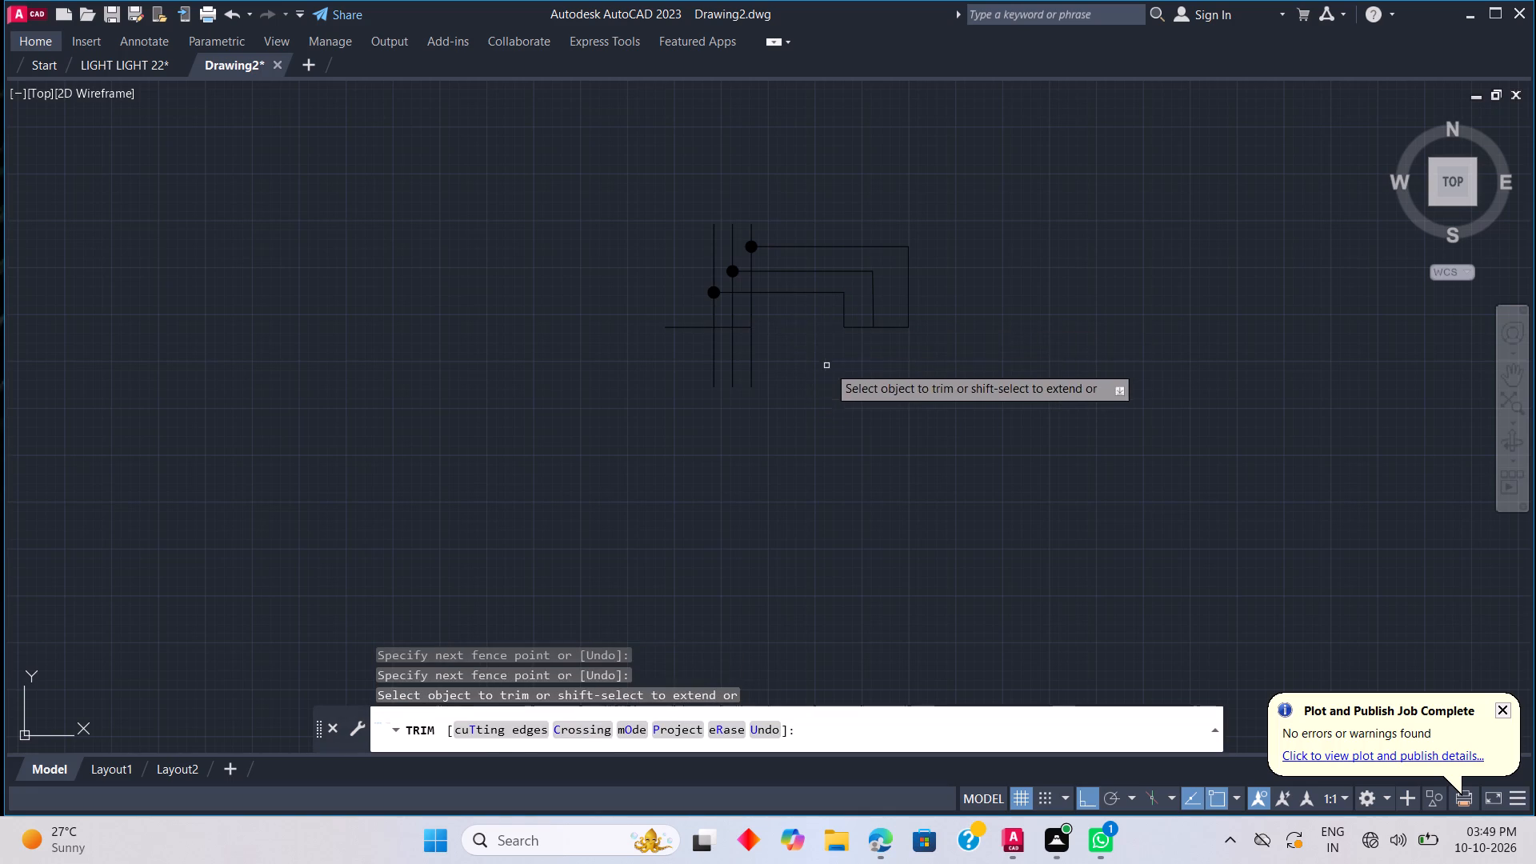
left_click_drag(860, 318, 858, 363)
left_click_drag(887, 315, 867, 381)
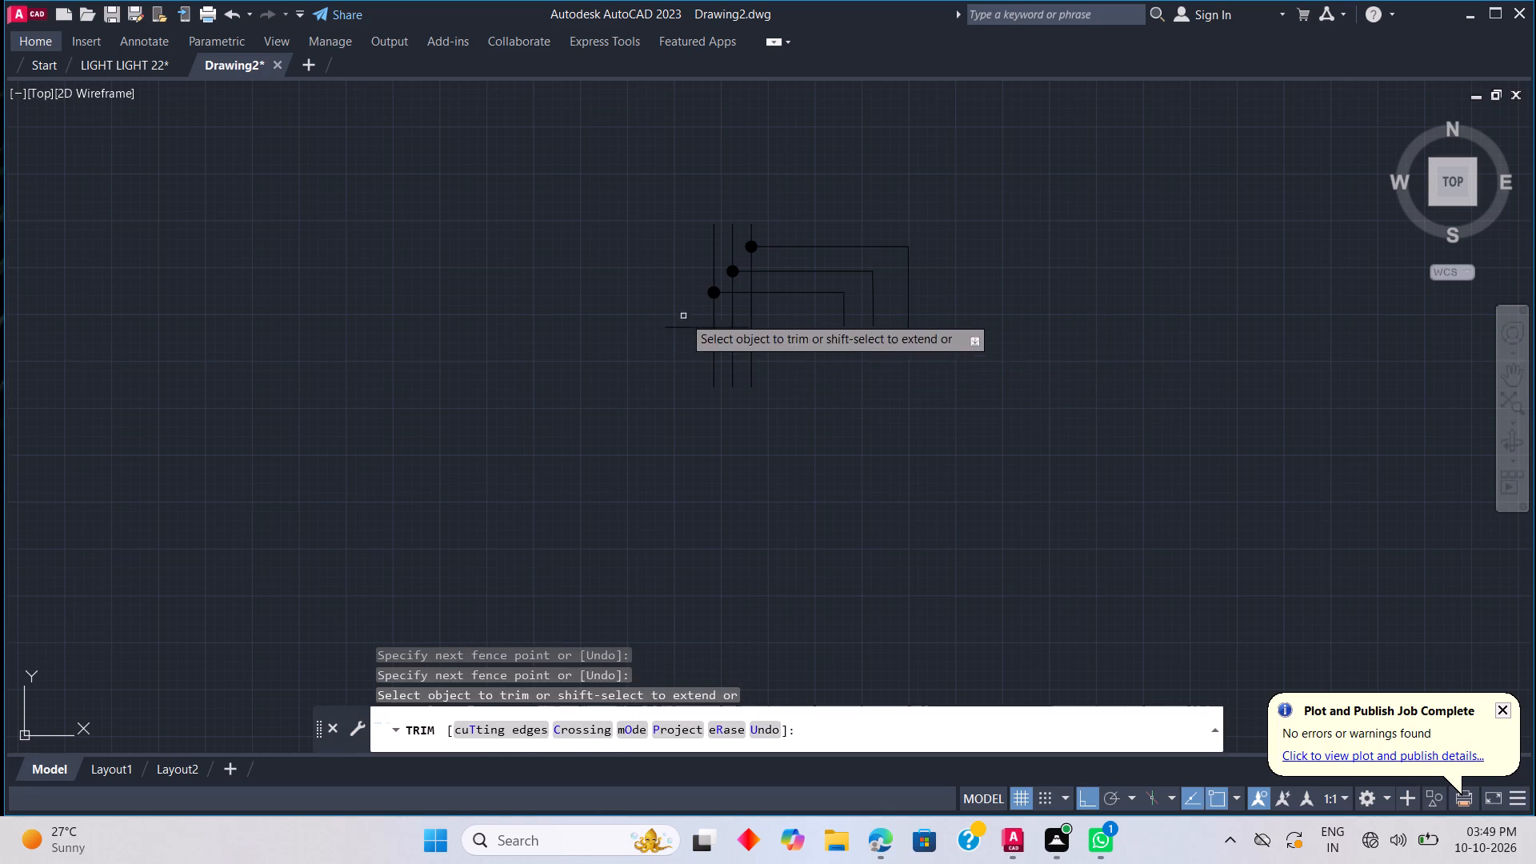
left_click_drag(692, 324, 696, 370)
left_click_drag(721, 325, 722, 346)
left_click_drag(742, 322, 736, 346)
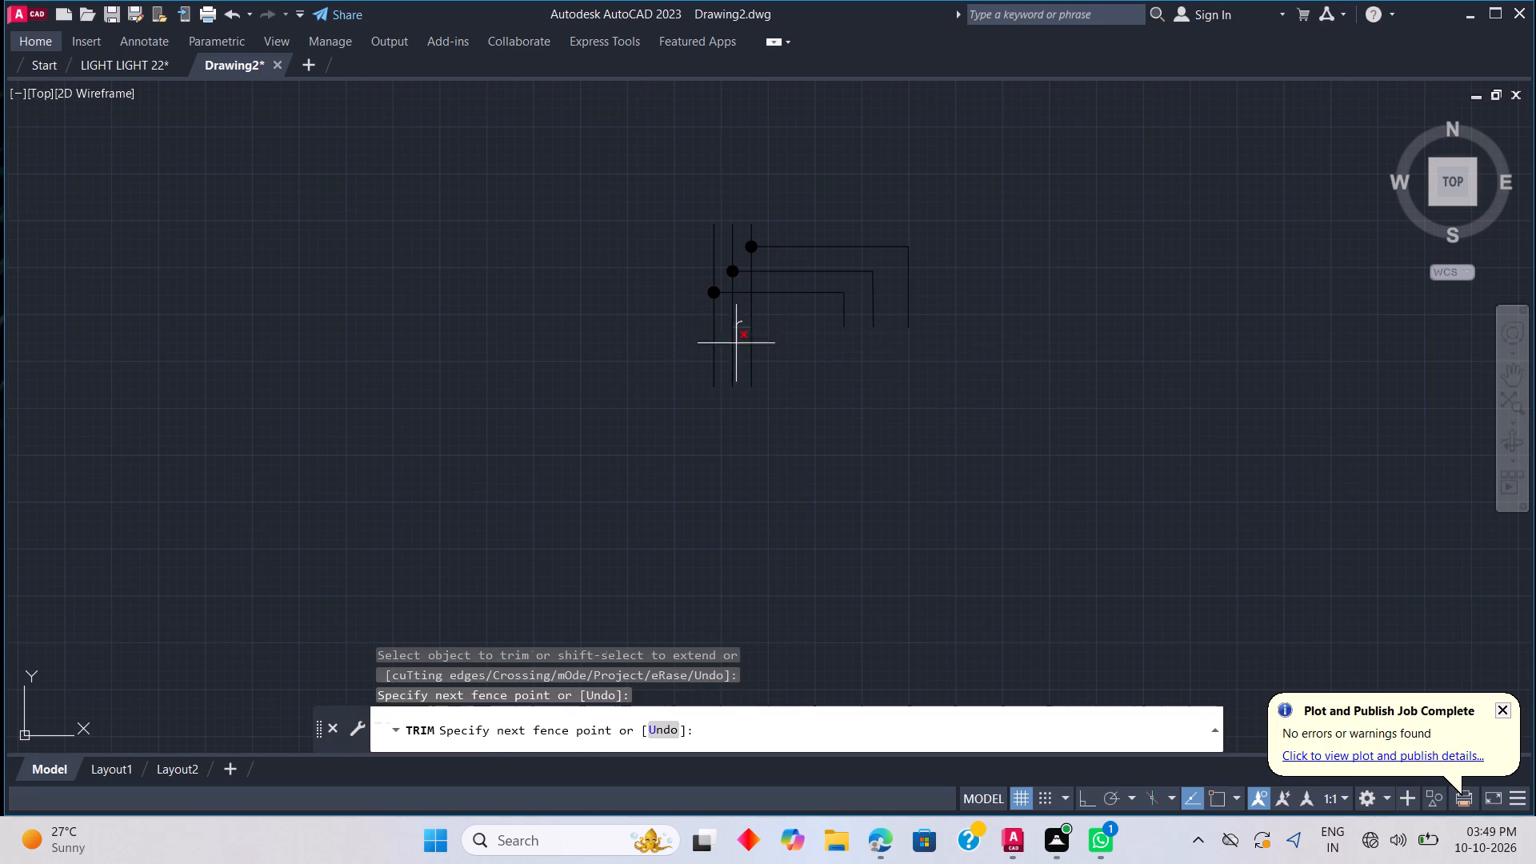
left_click_drag(736, 346, 734, 361)
key("Escape")
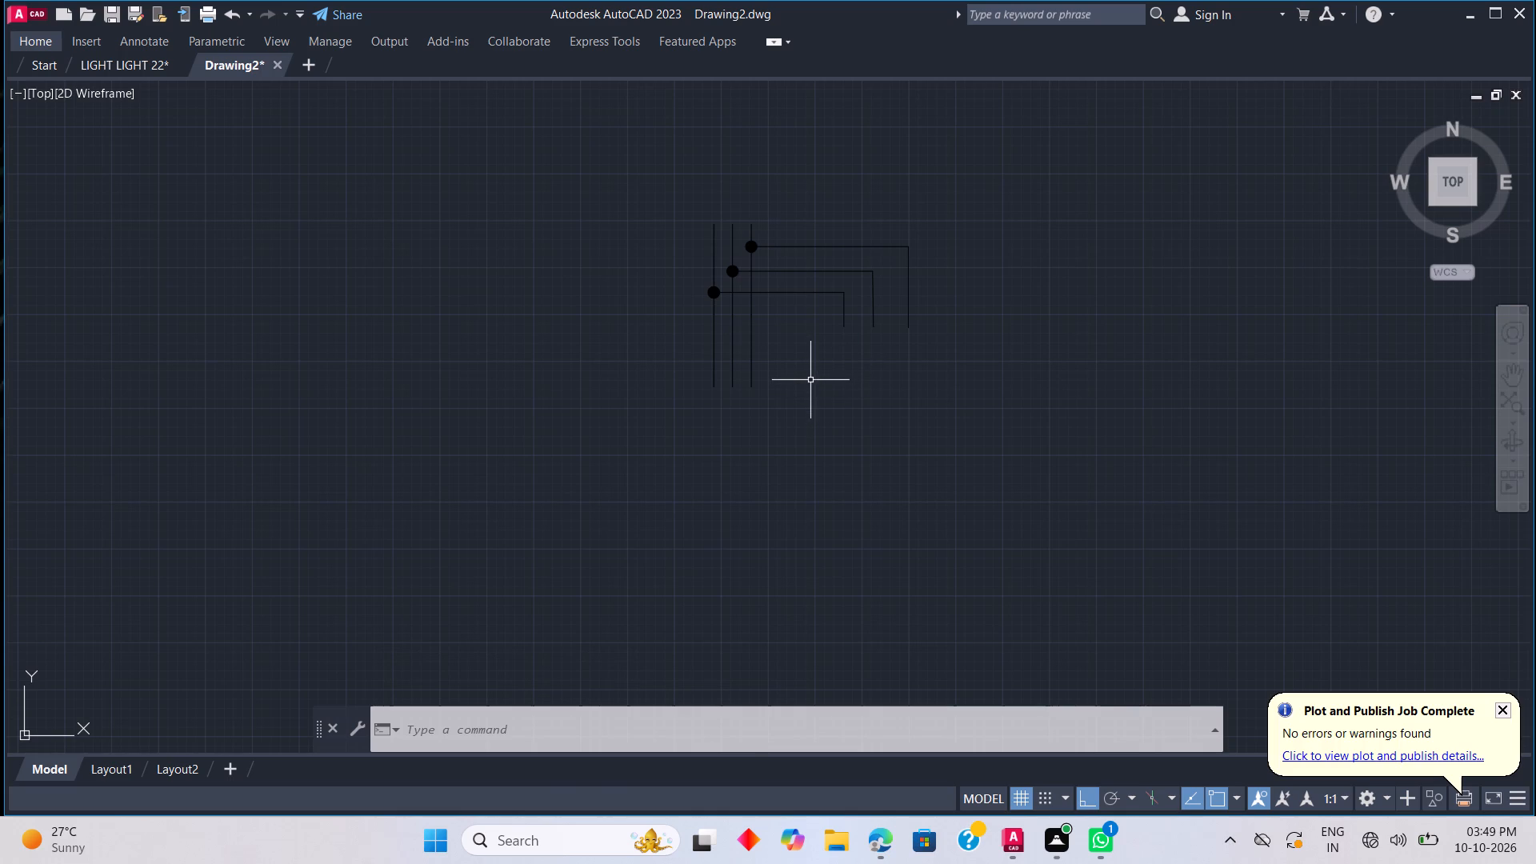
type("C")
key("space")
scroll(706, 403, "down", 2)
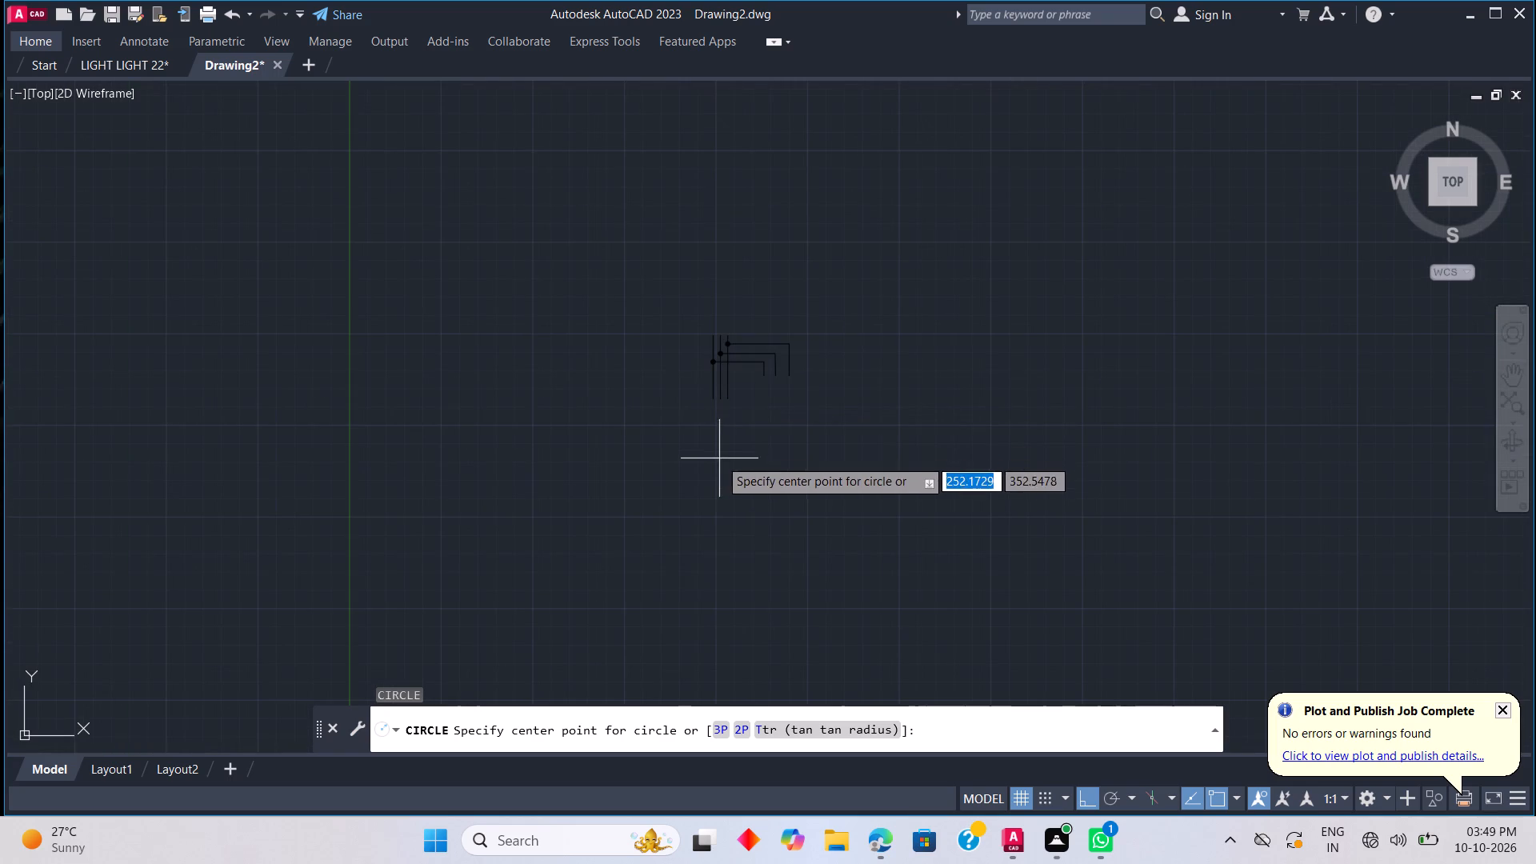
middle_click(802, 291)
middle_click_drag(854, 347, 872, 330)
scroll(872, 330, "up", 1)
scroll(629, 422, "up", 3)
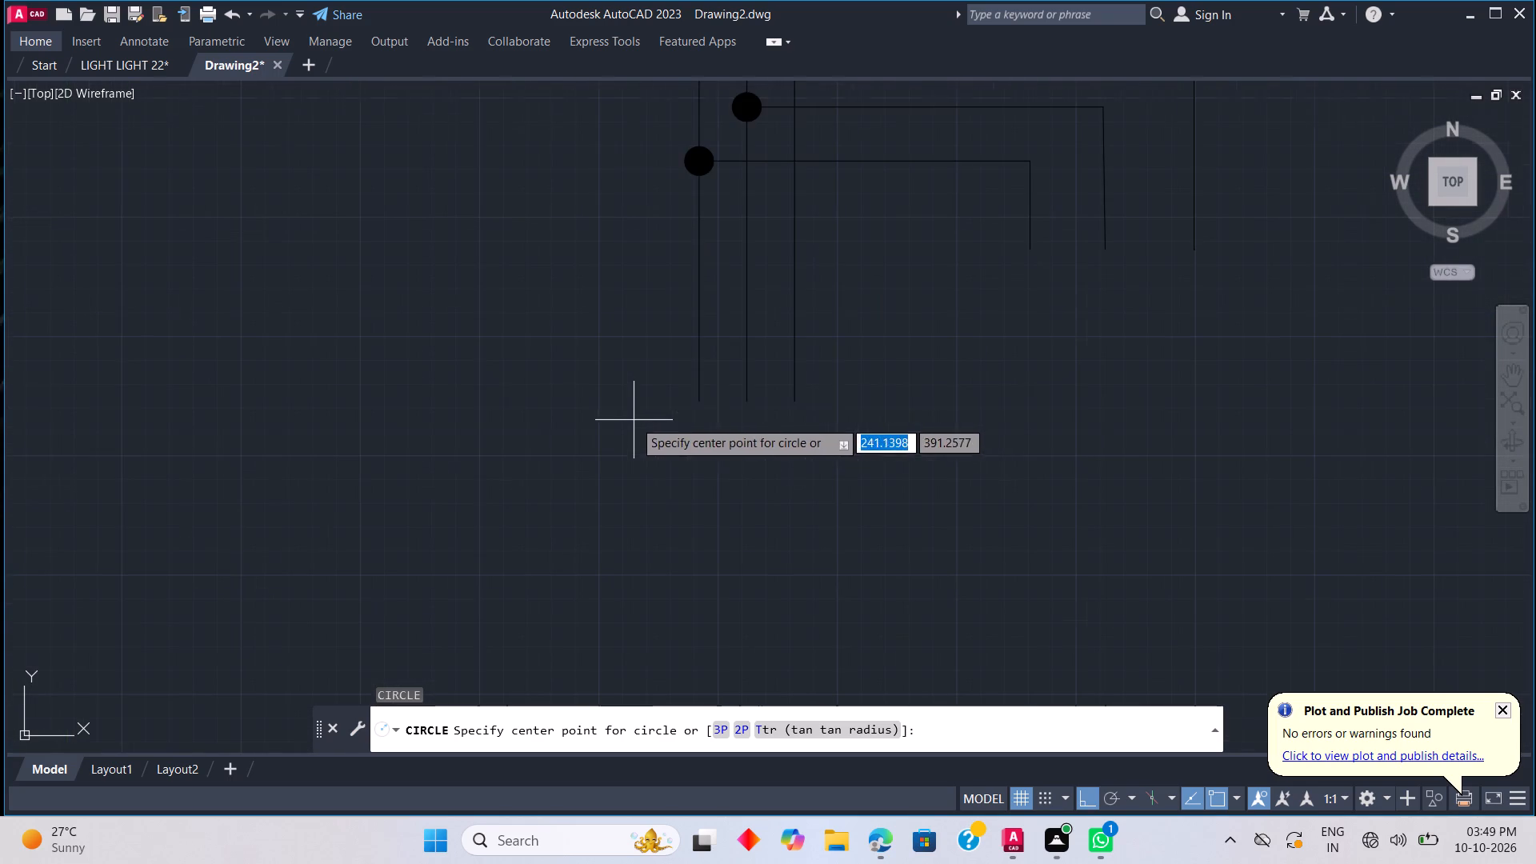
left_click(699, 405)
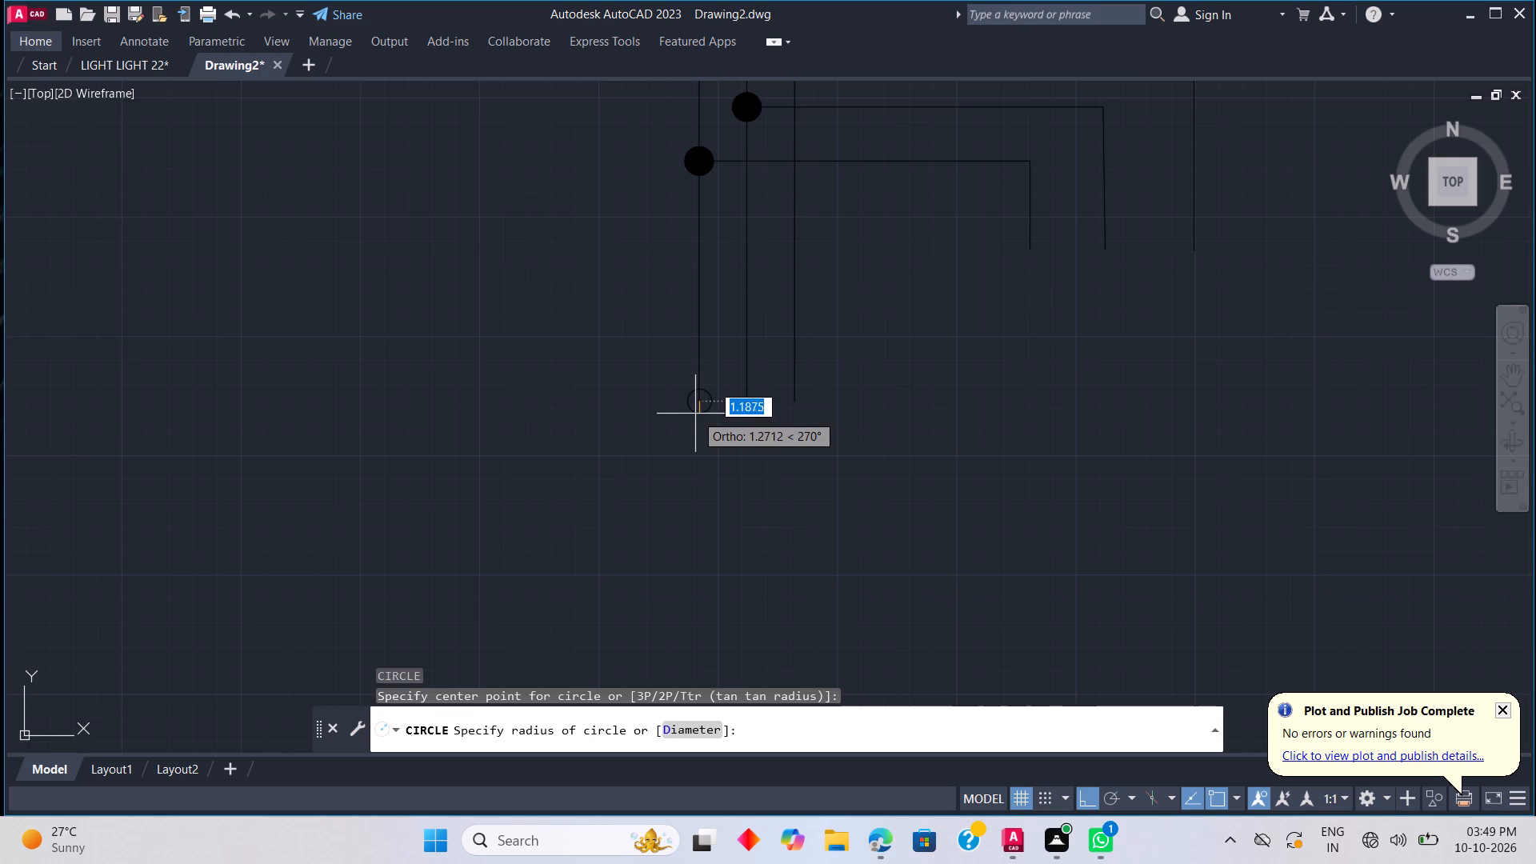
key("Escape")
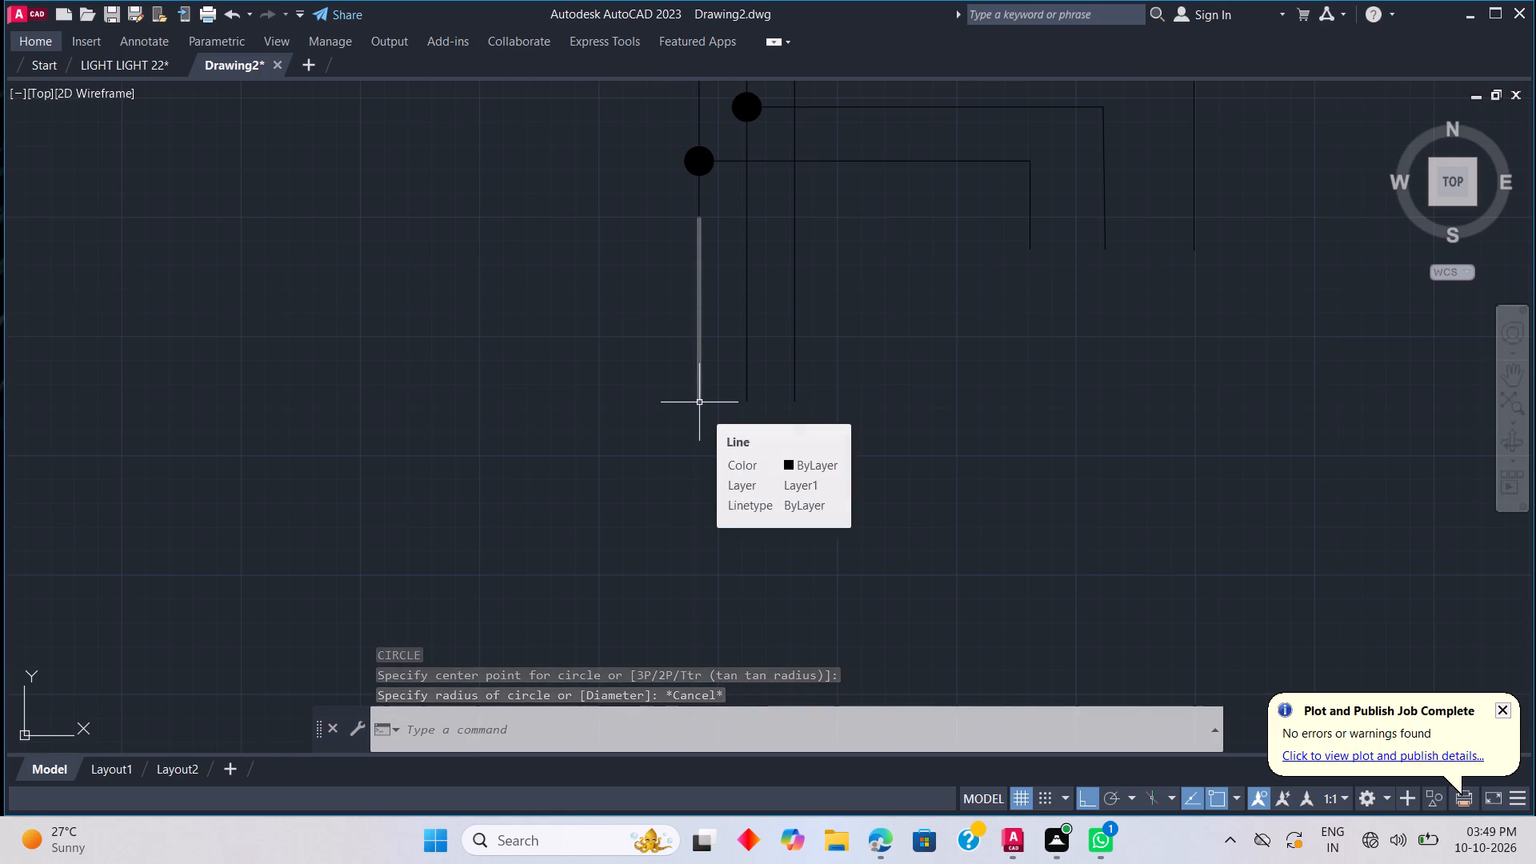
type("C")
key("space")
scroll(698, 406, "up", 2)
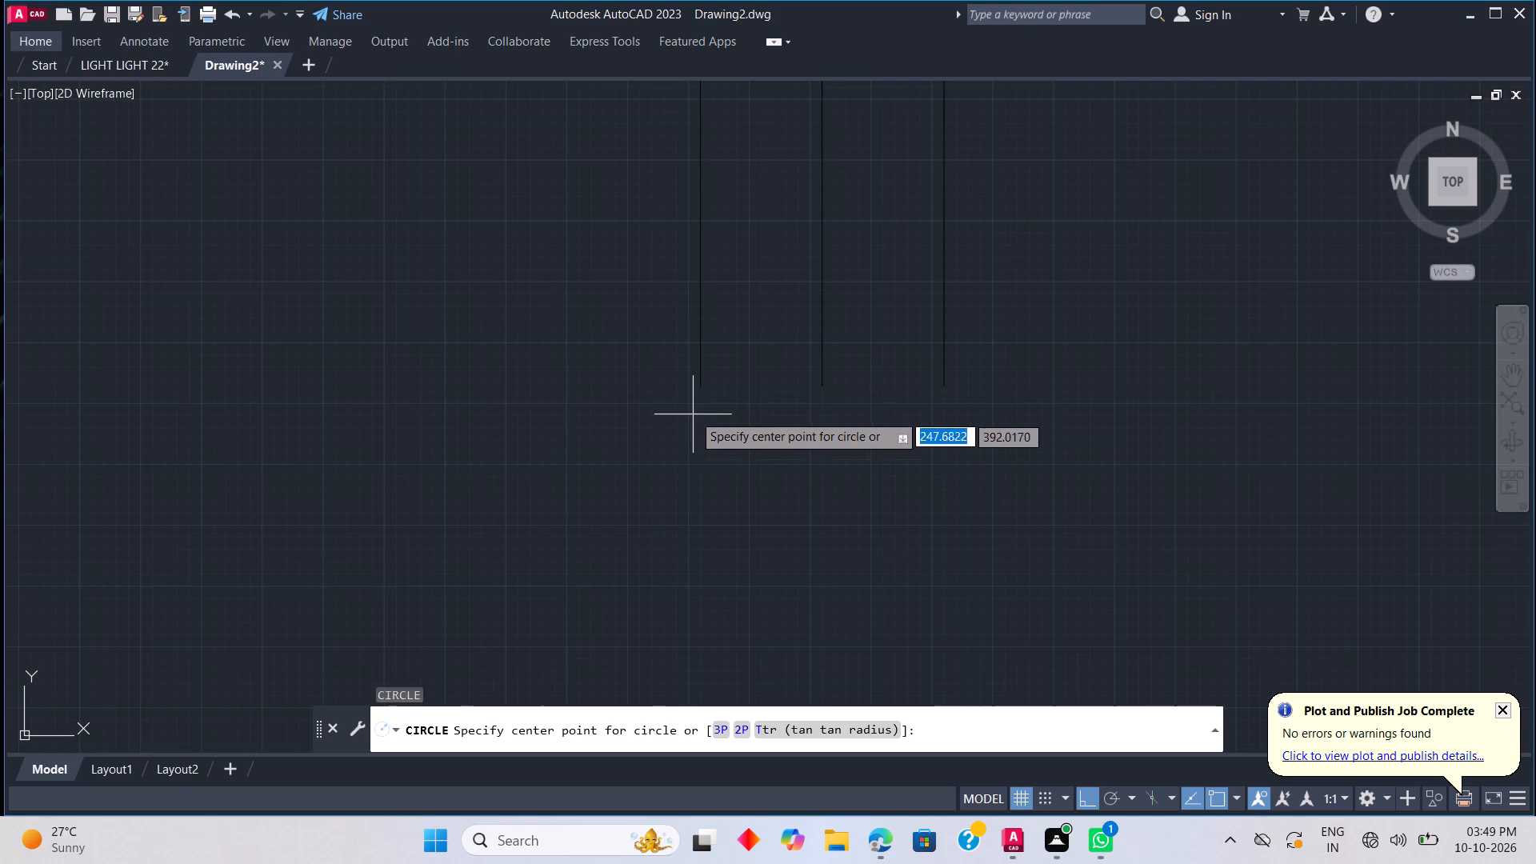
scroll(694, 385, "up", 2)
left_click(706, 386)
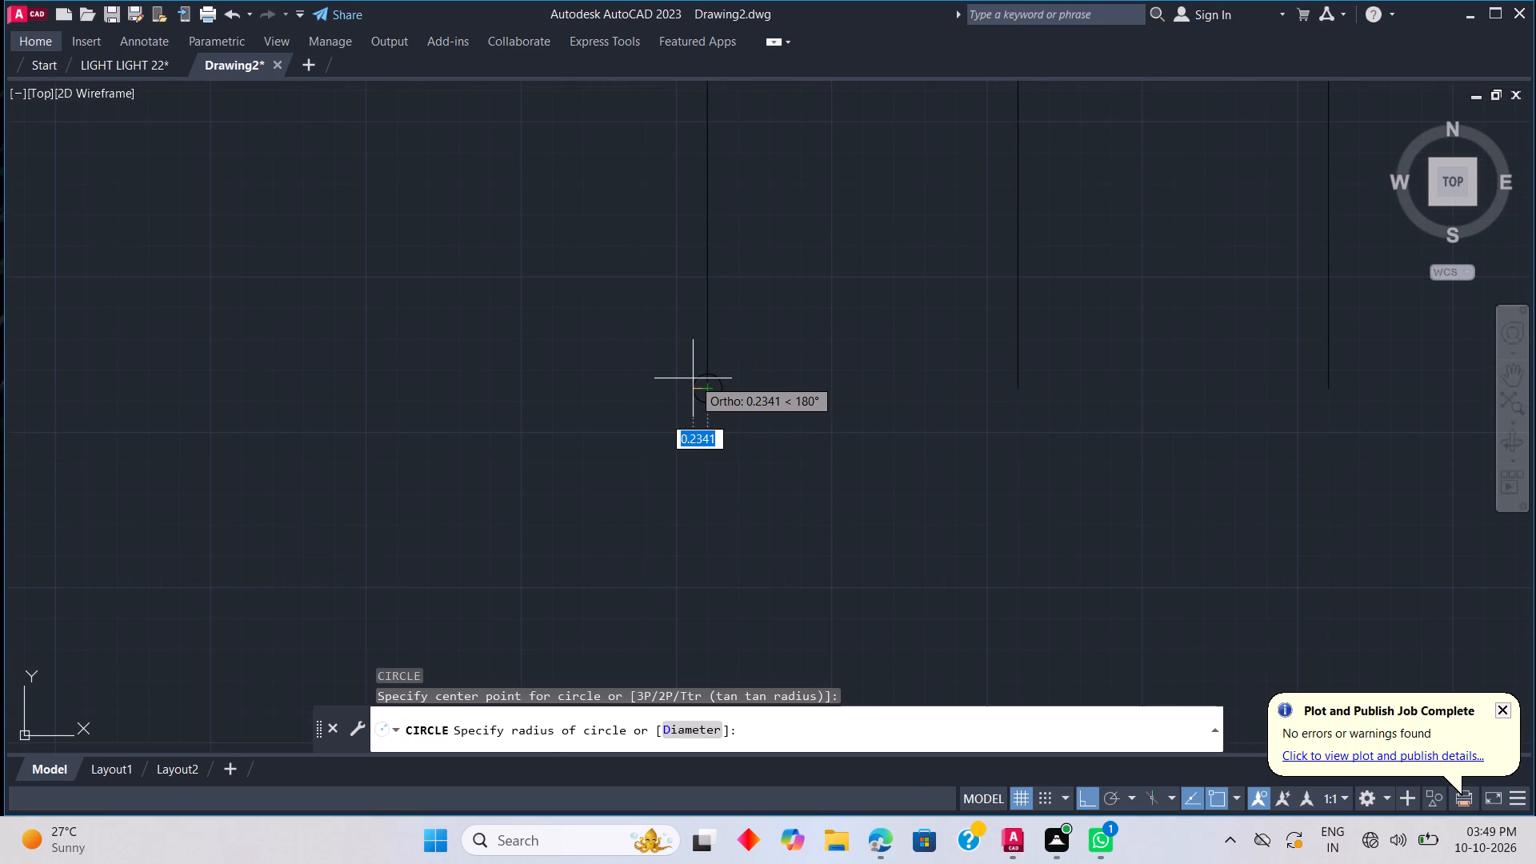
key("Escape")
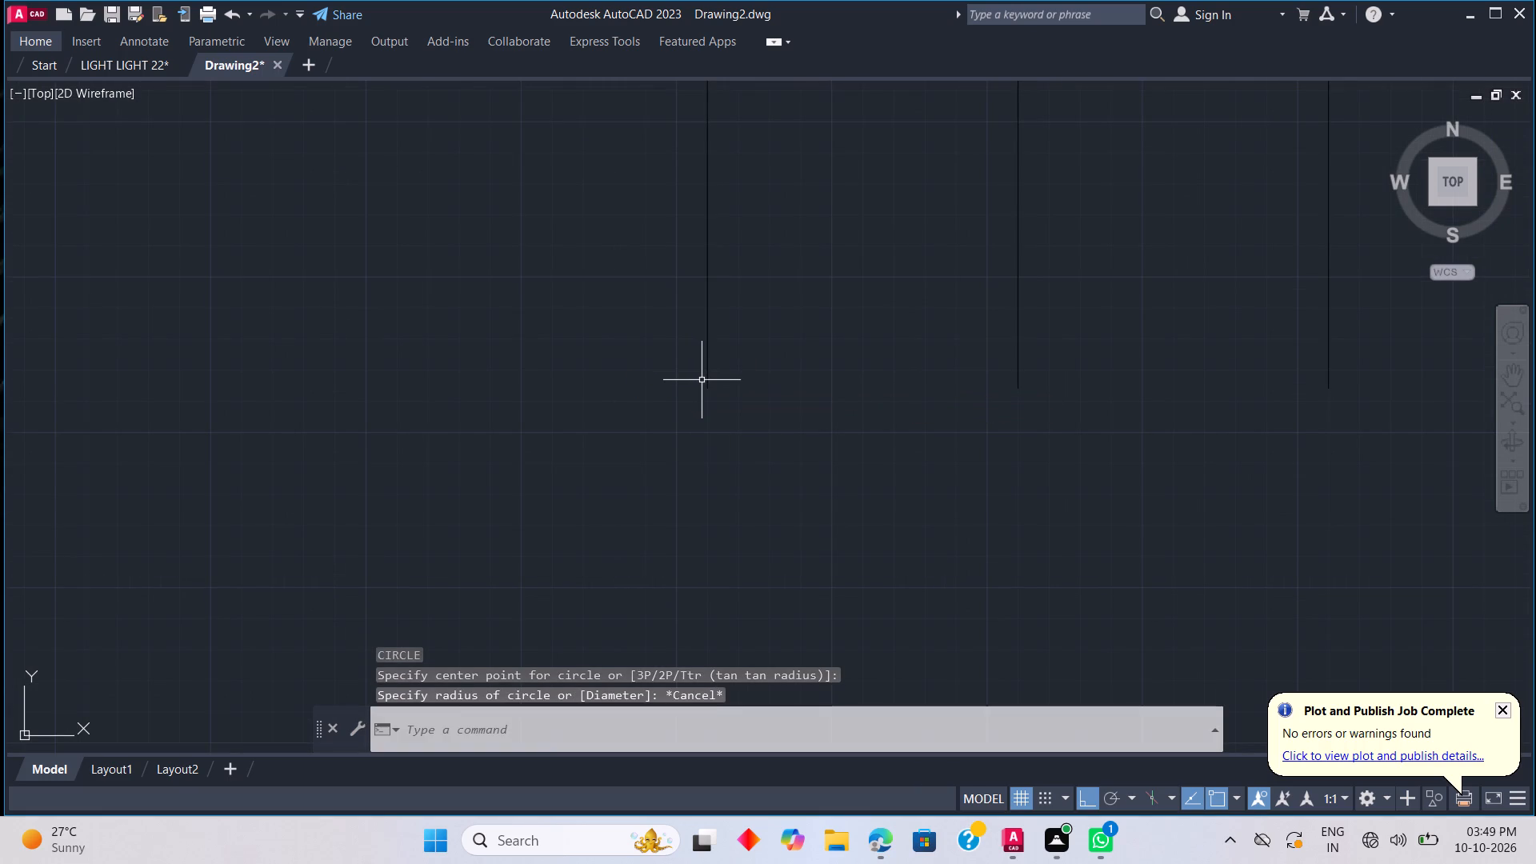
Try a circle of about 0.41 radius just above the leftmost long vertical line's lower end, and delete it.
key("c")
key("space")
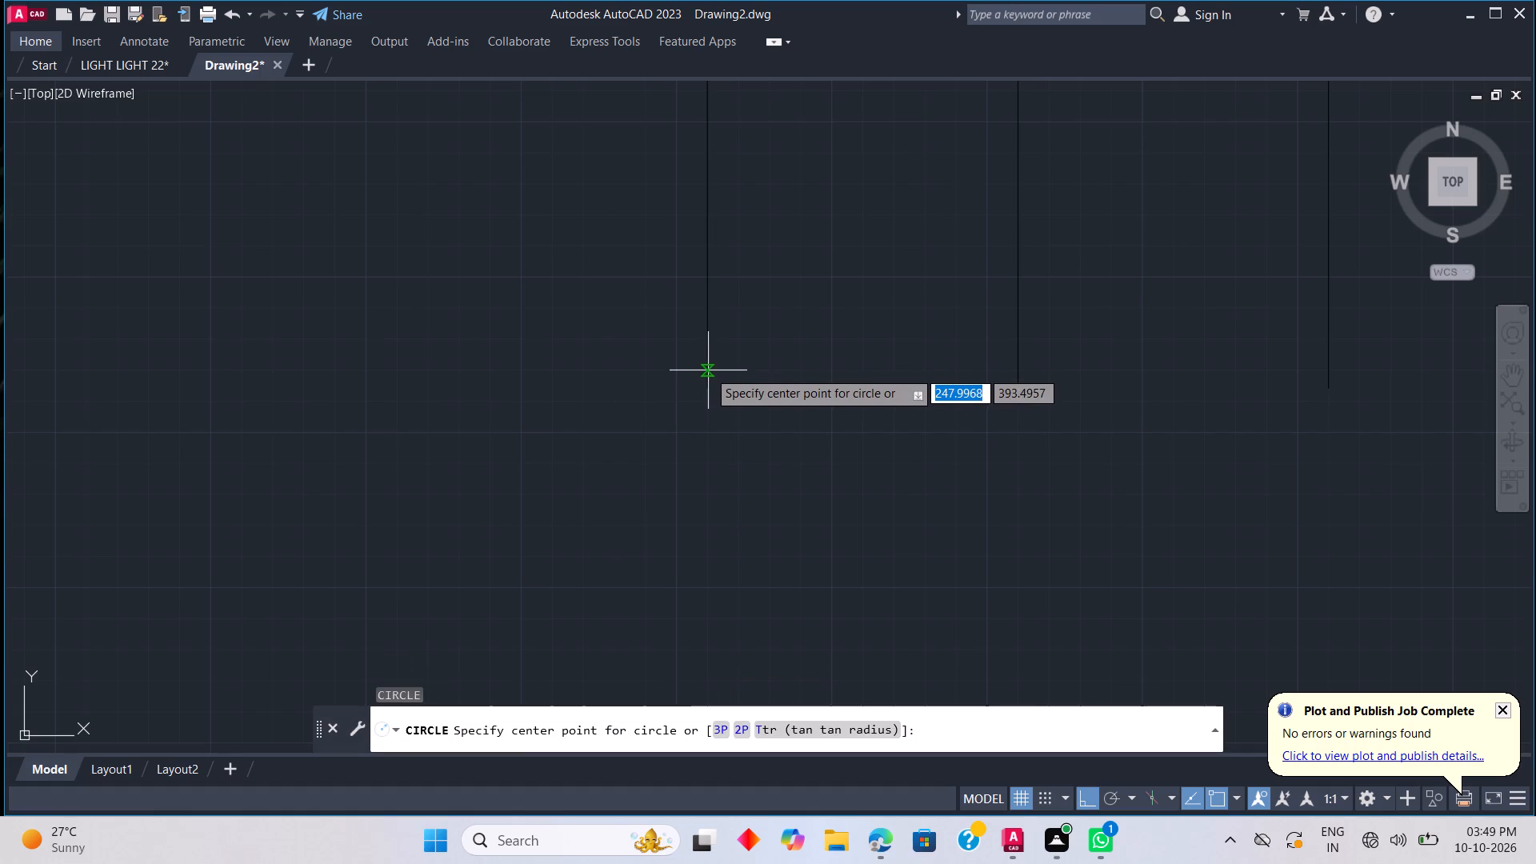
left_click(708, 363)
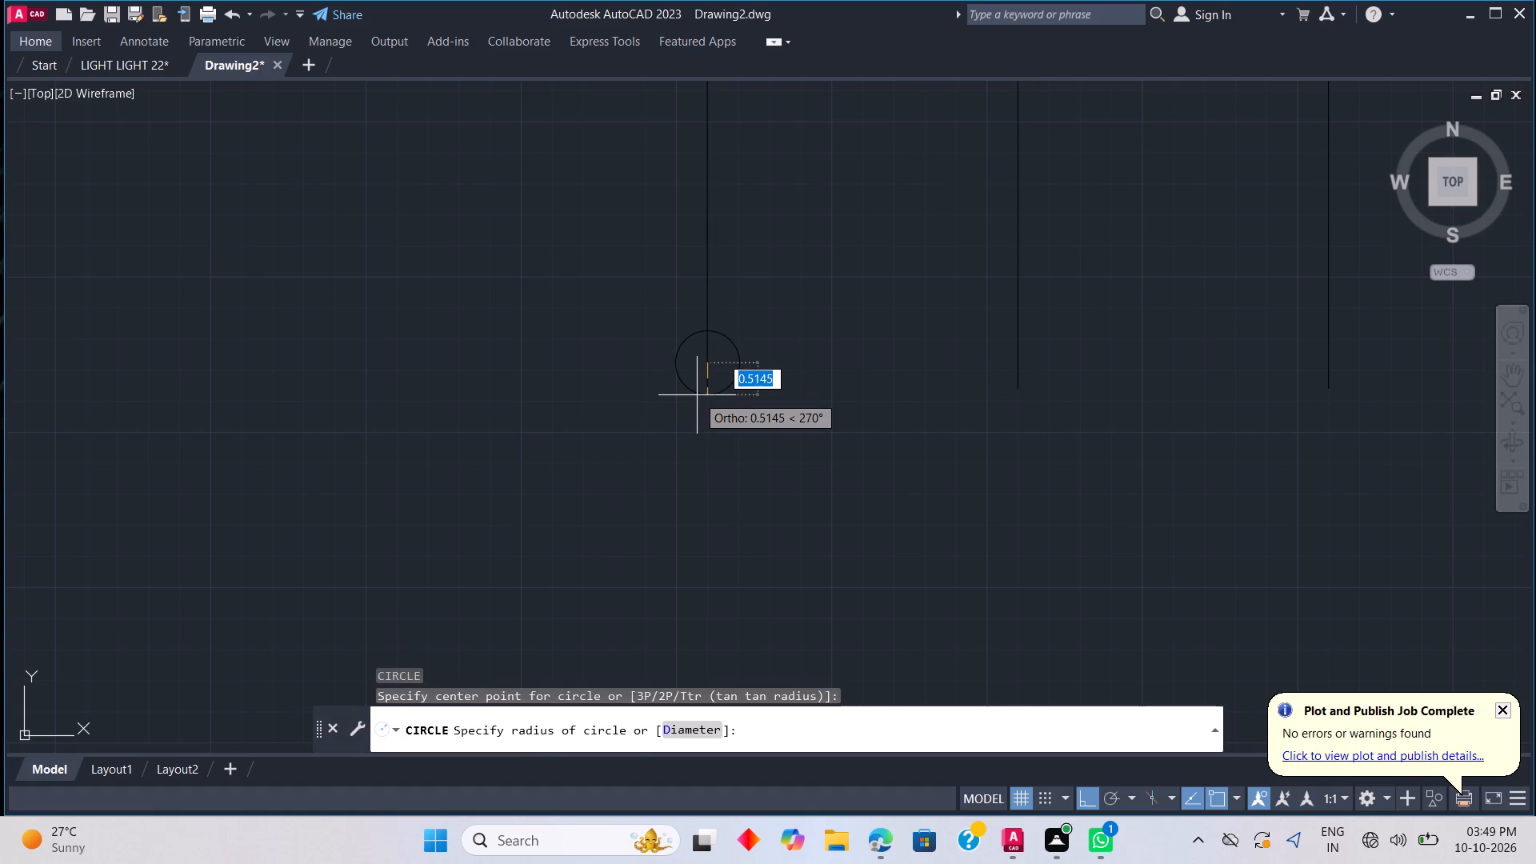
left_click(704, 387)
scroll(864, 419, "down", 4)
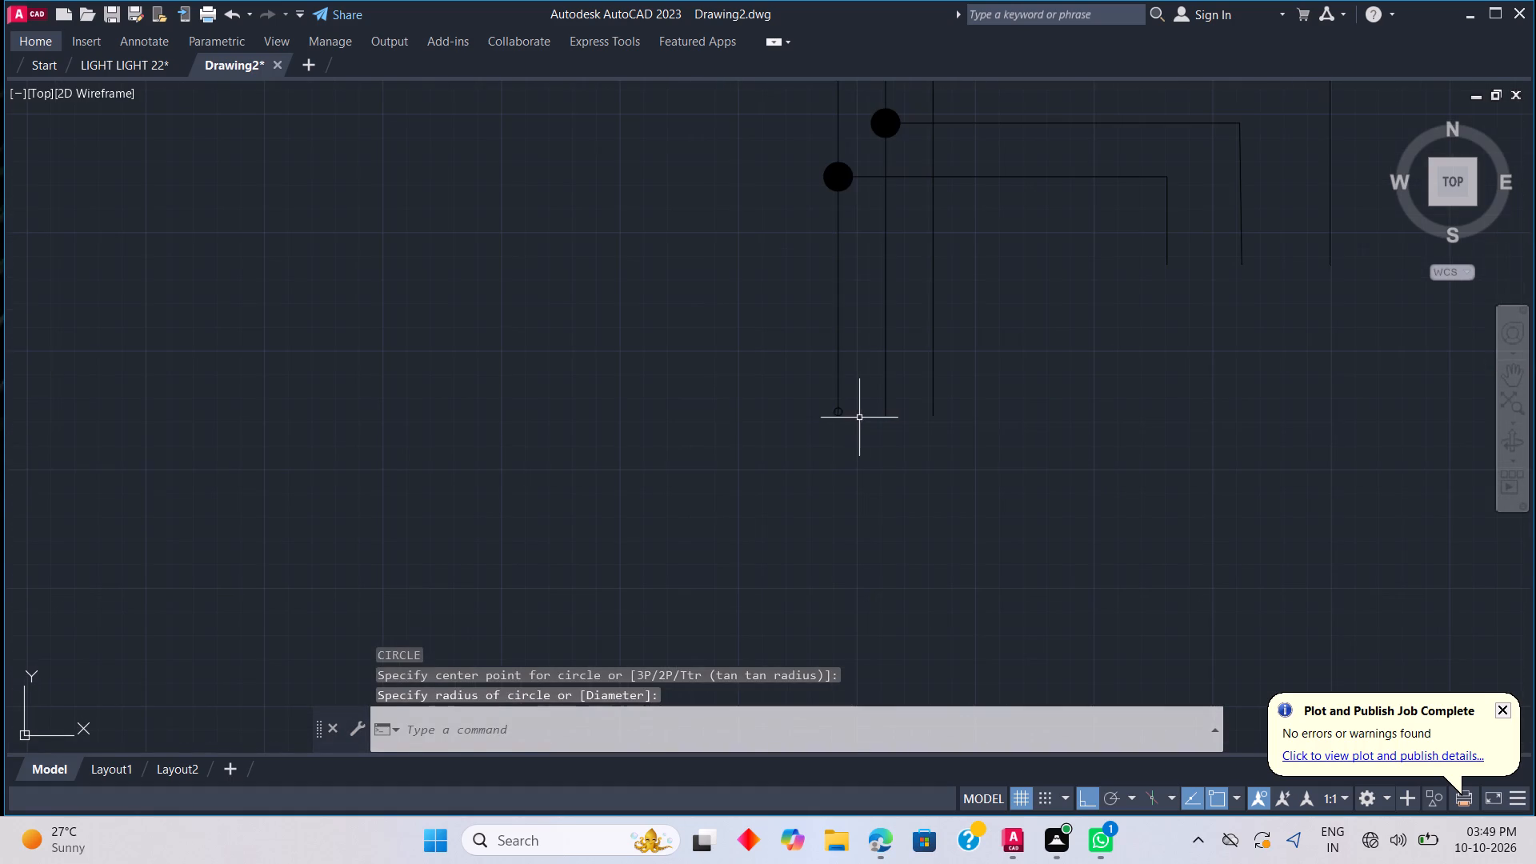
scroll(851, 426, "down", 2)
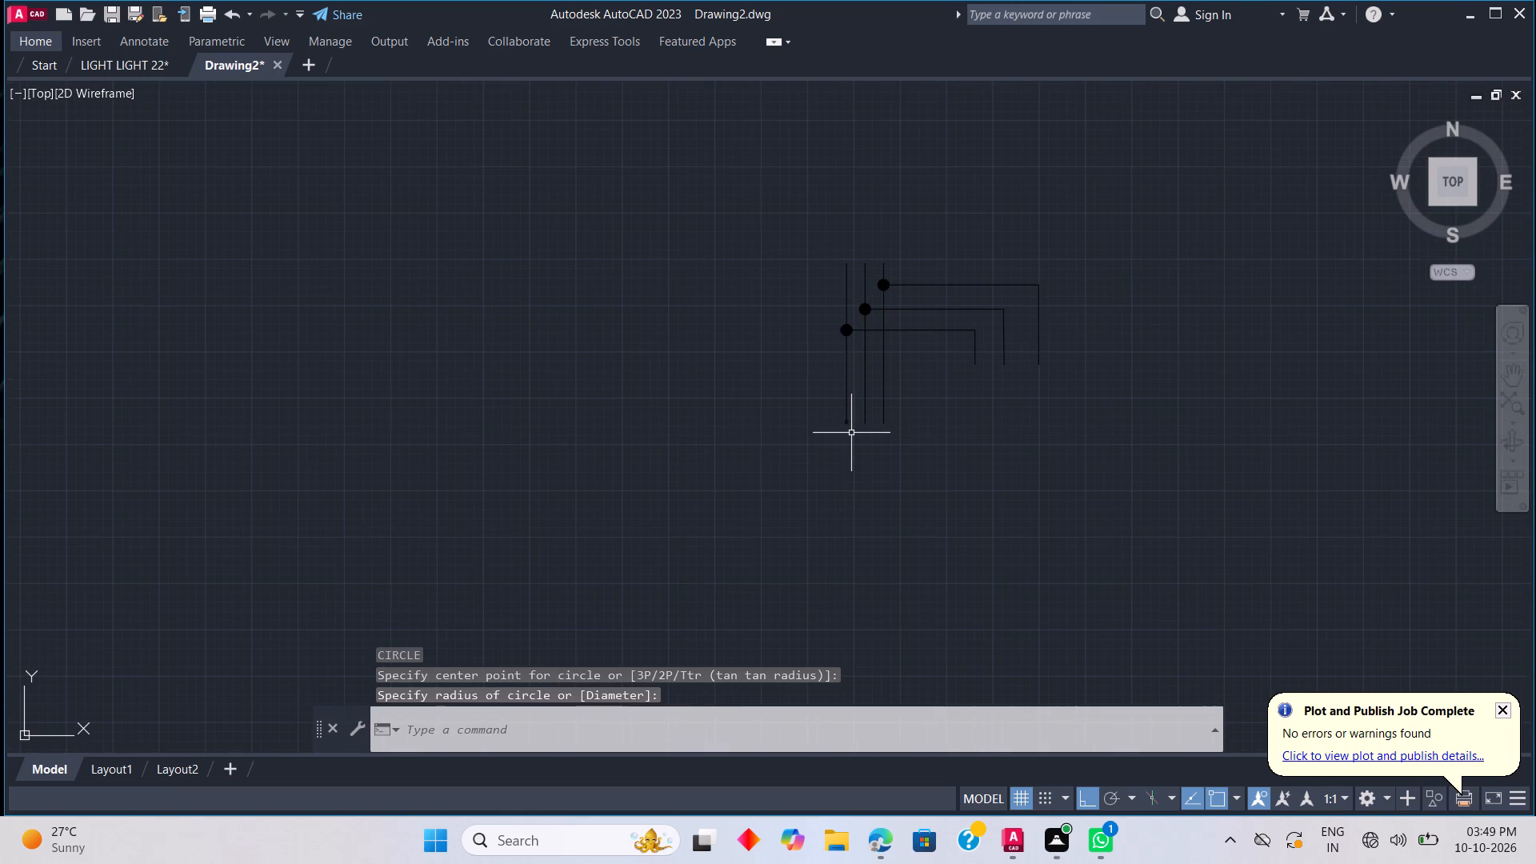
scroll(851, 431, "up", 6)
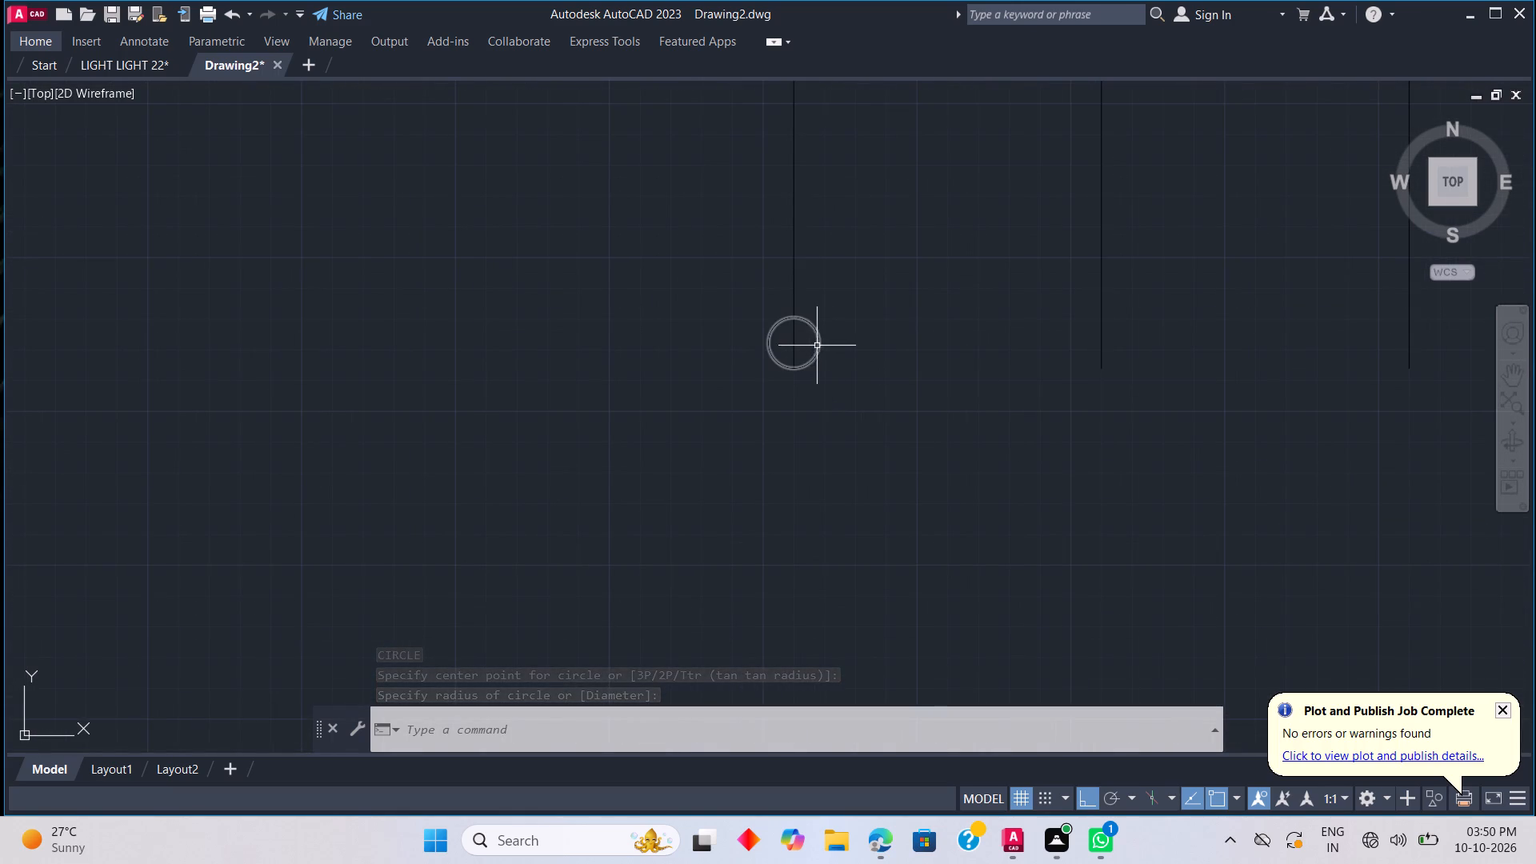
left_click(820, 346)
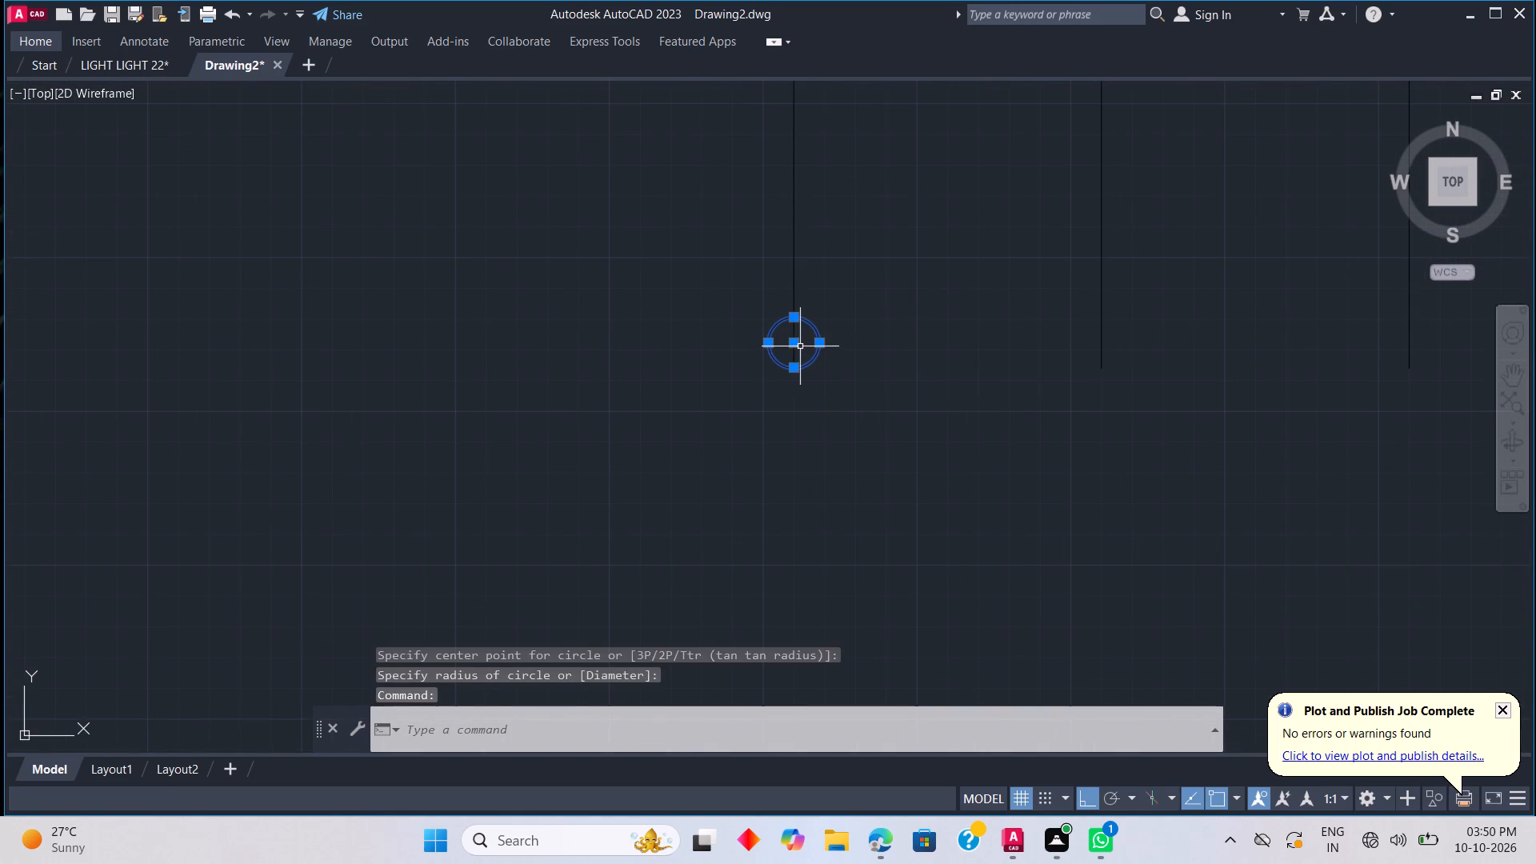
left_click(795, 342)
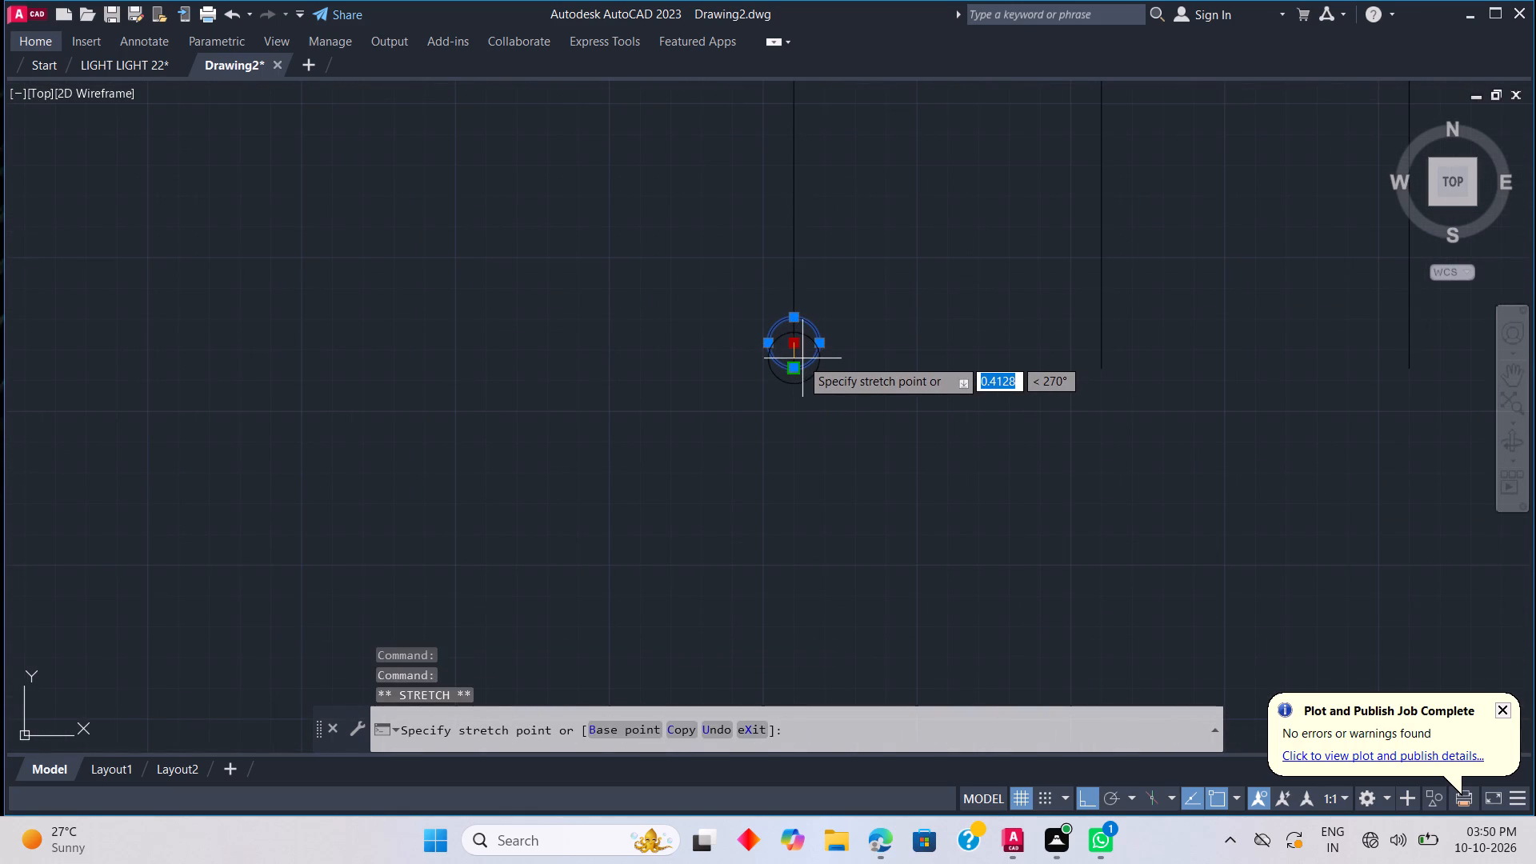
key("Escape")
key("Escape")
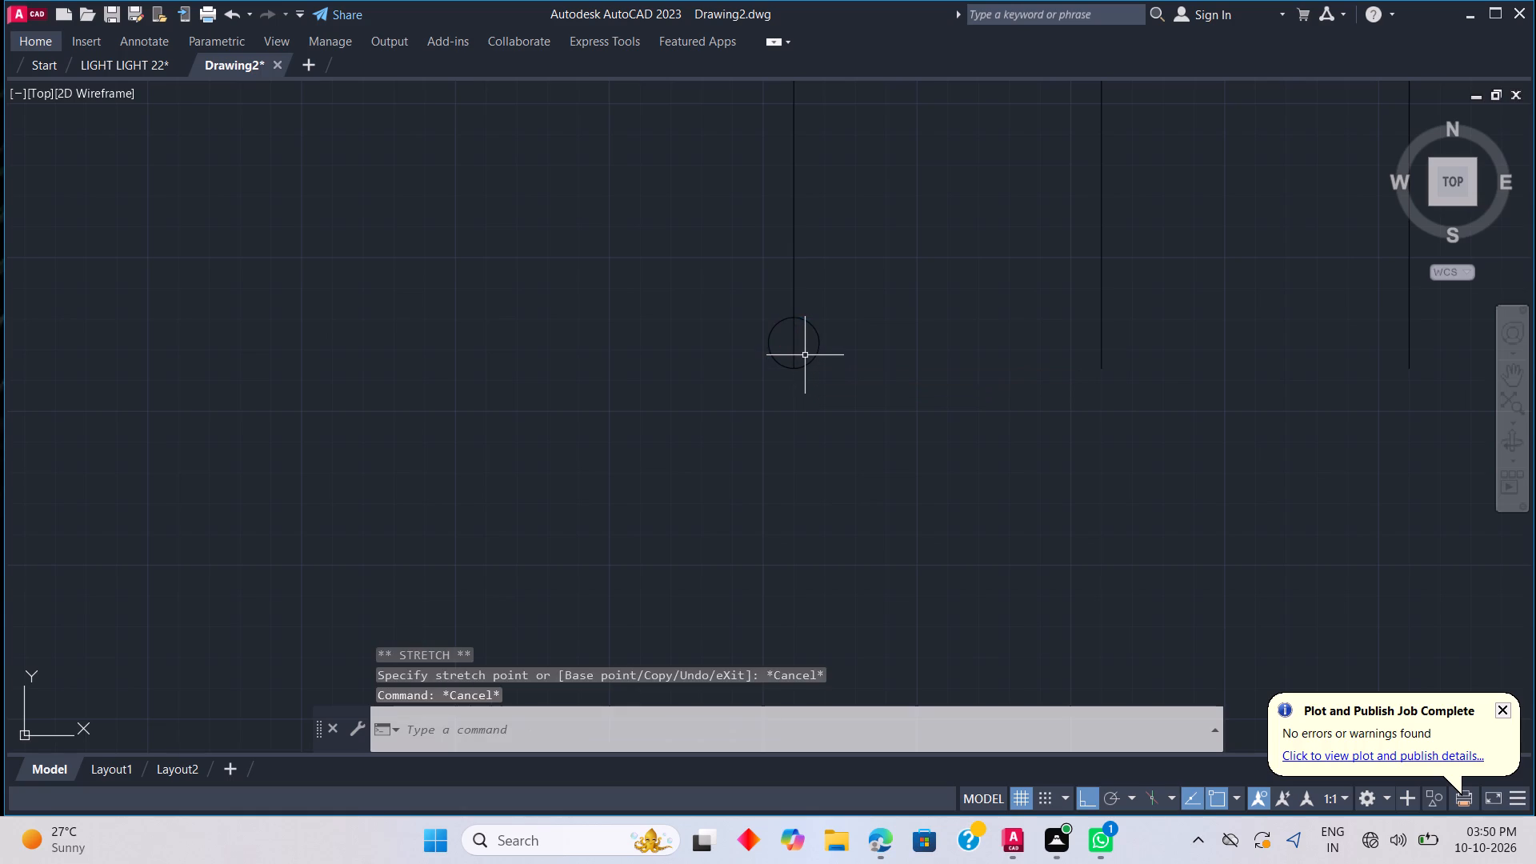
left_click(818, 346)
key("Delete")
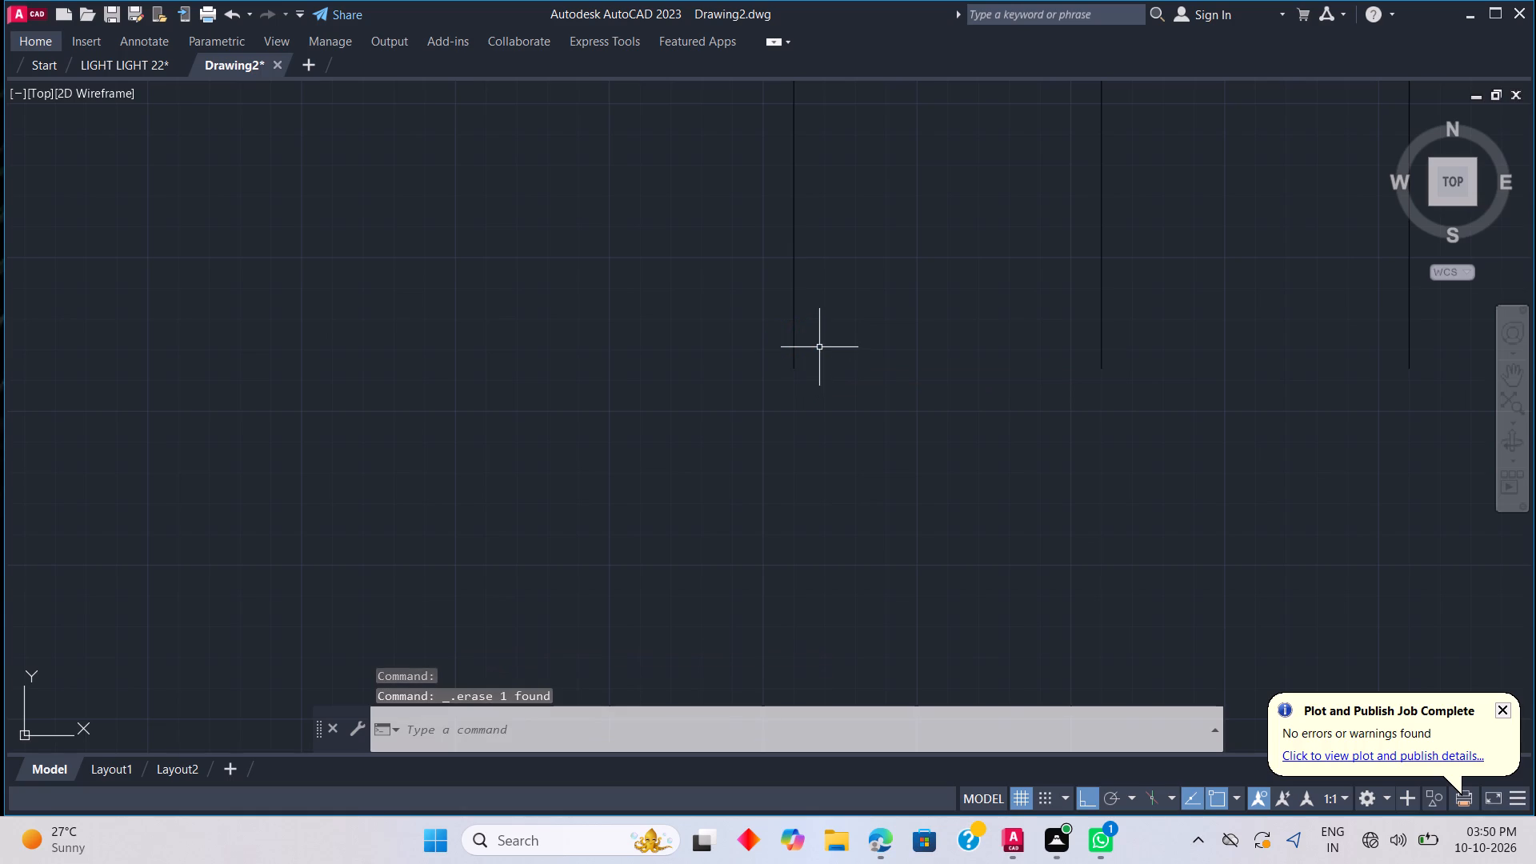
Draw a small circle centred on the leftmost long vertical line, its lower edge just above the line's lower end.
type("C")
key("space")
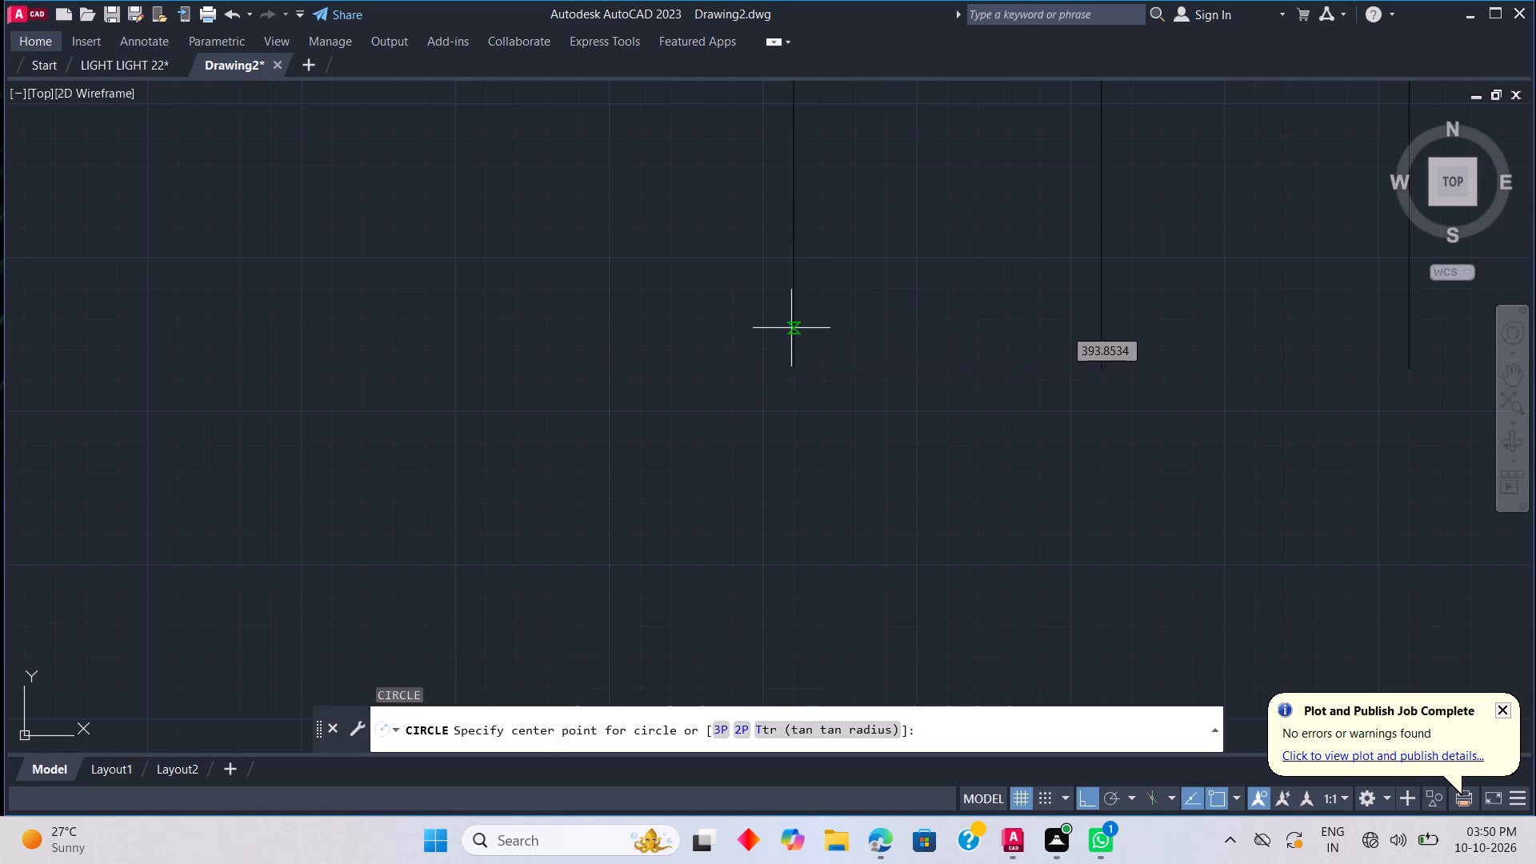
left_click(791, 328)
left_click(762, 350)
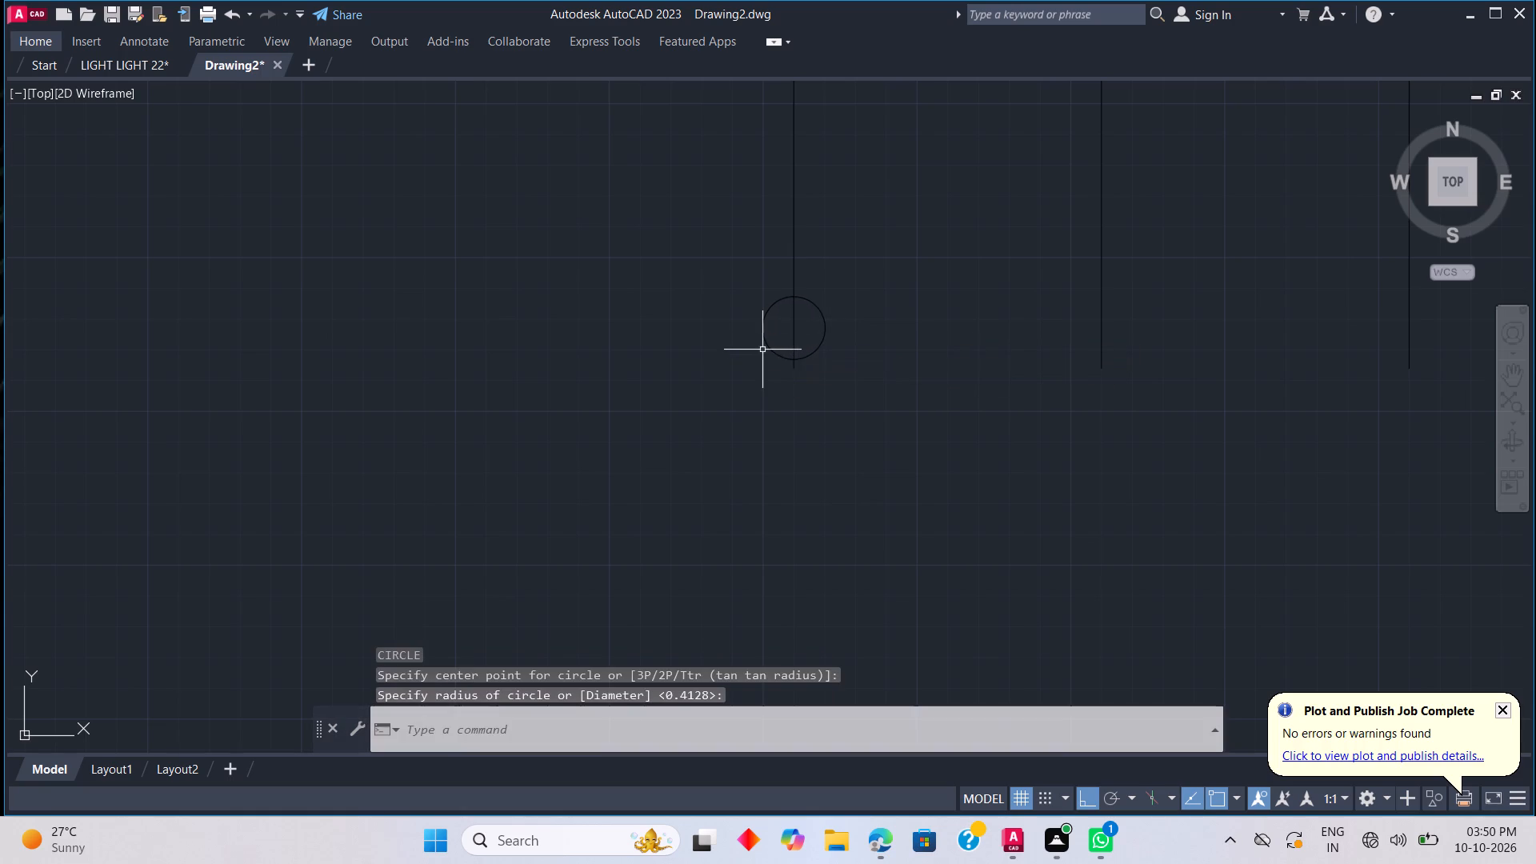
key("Escape")
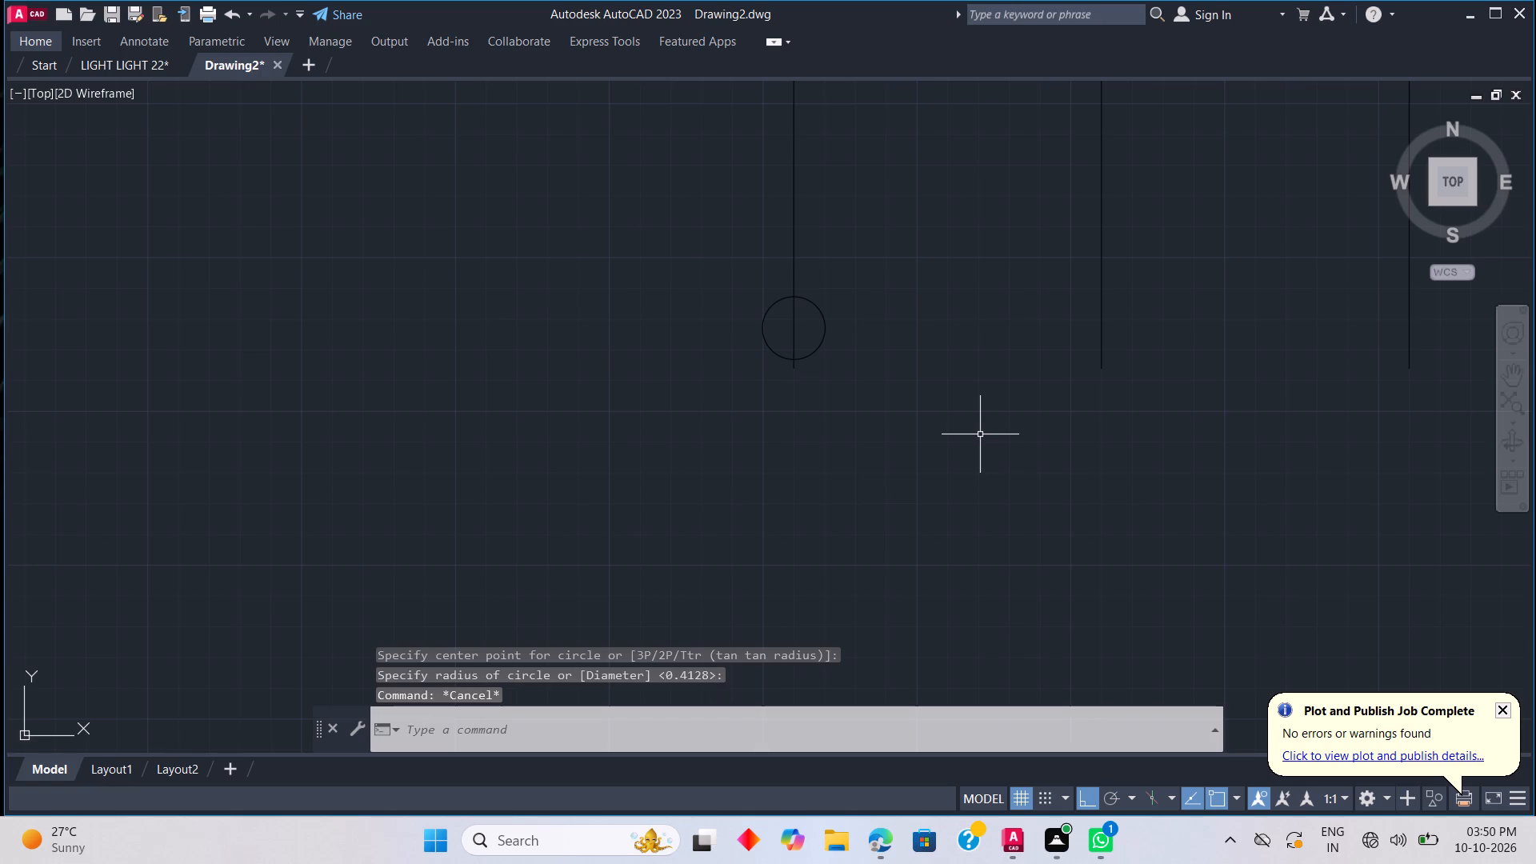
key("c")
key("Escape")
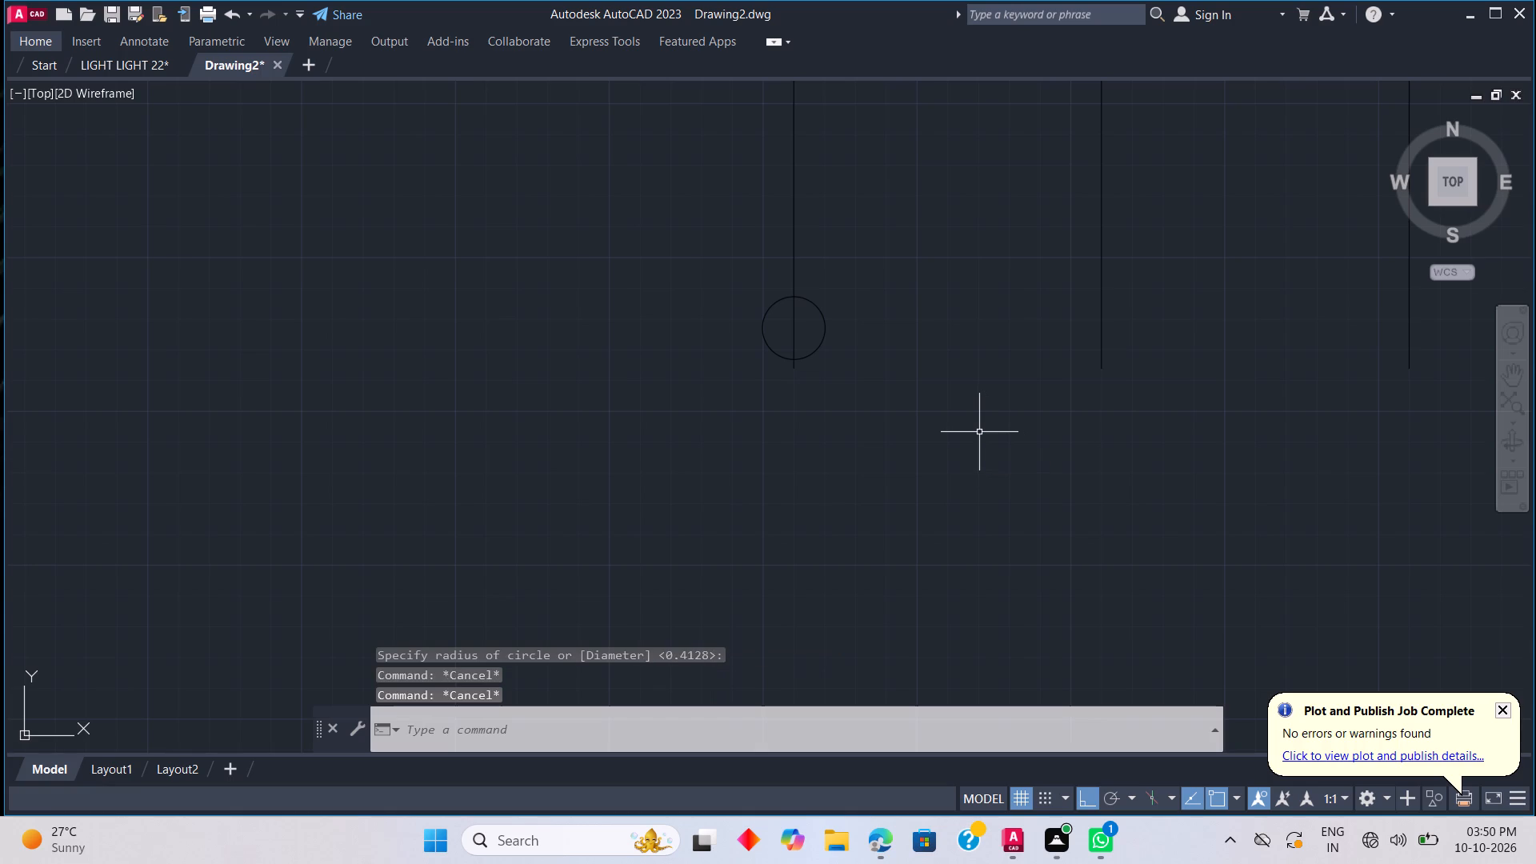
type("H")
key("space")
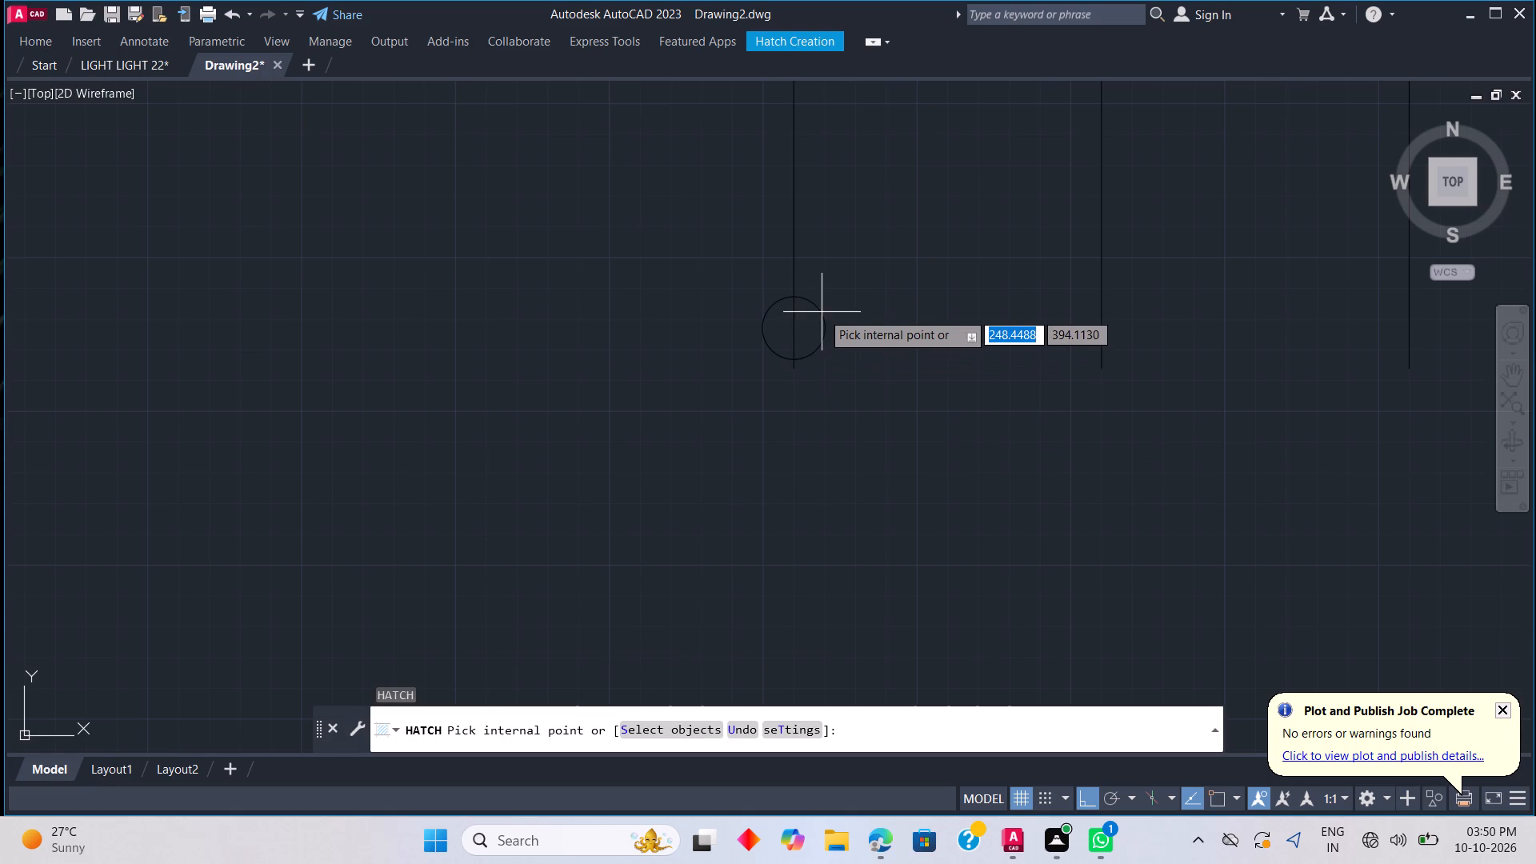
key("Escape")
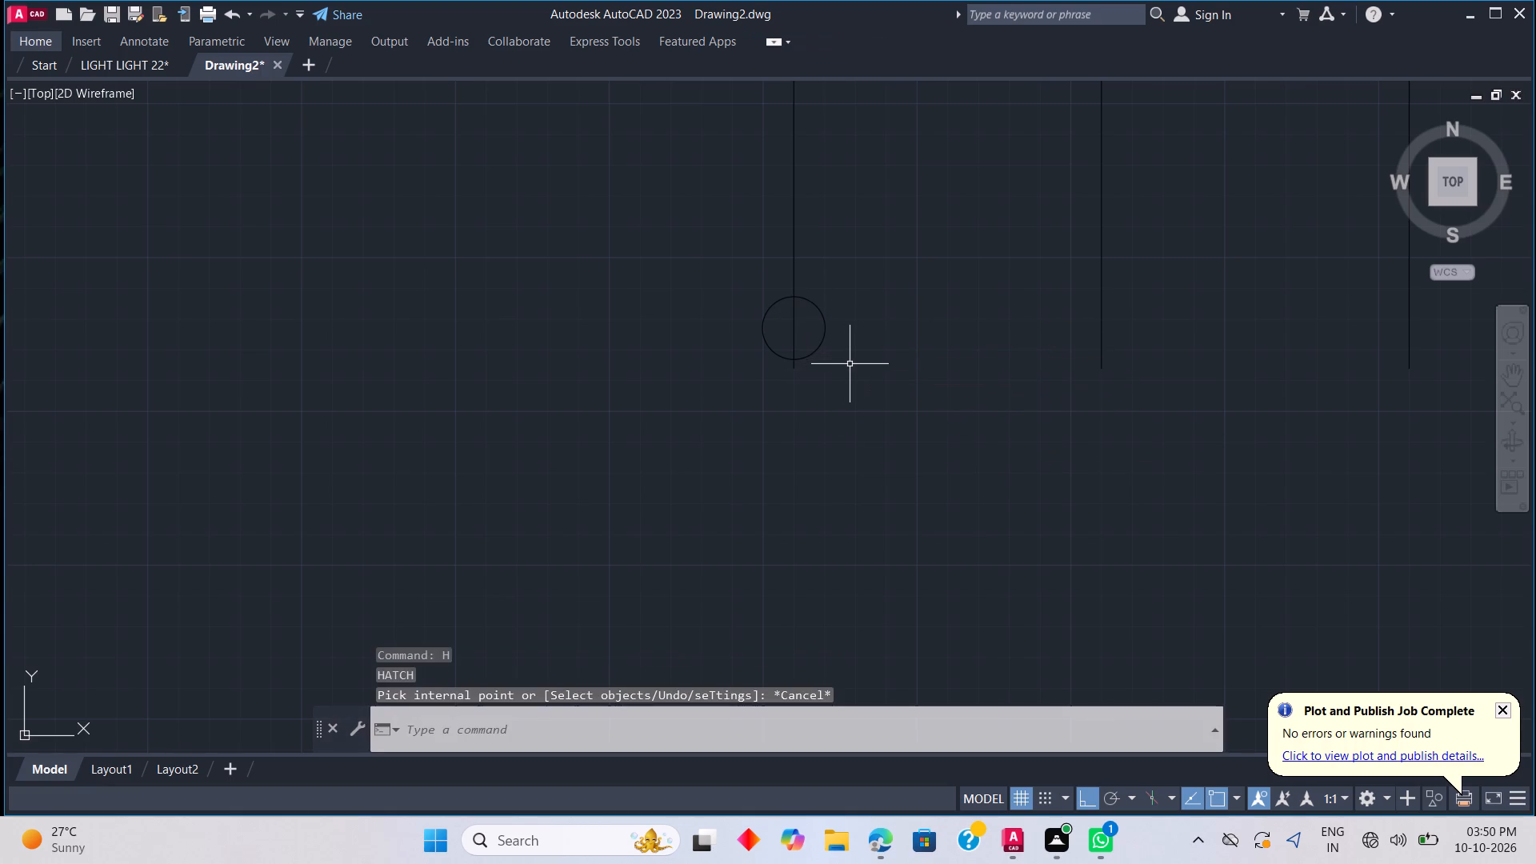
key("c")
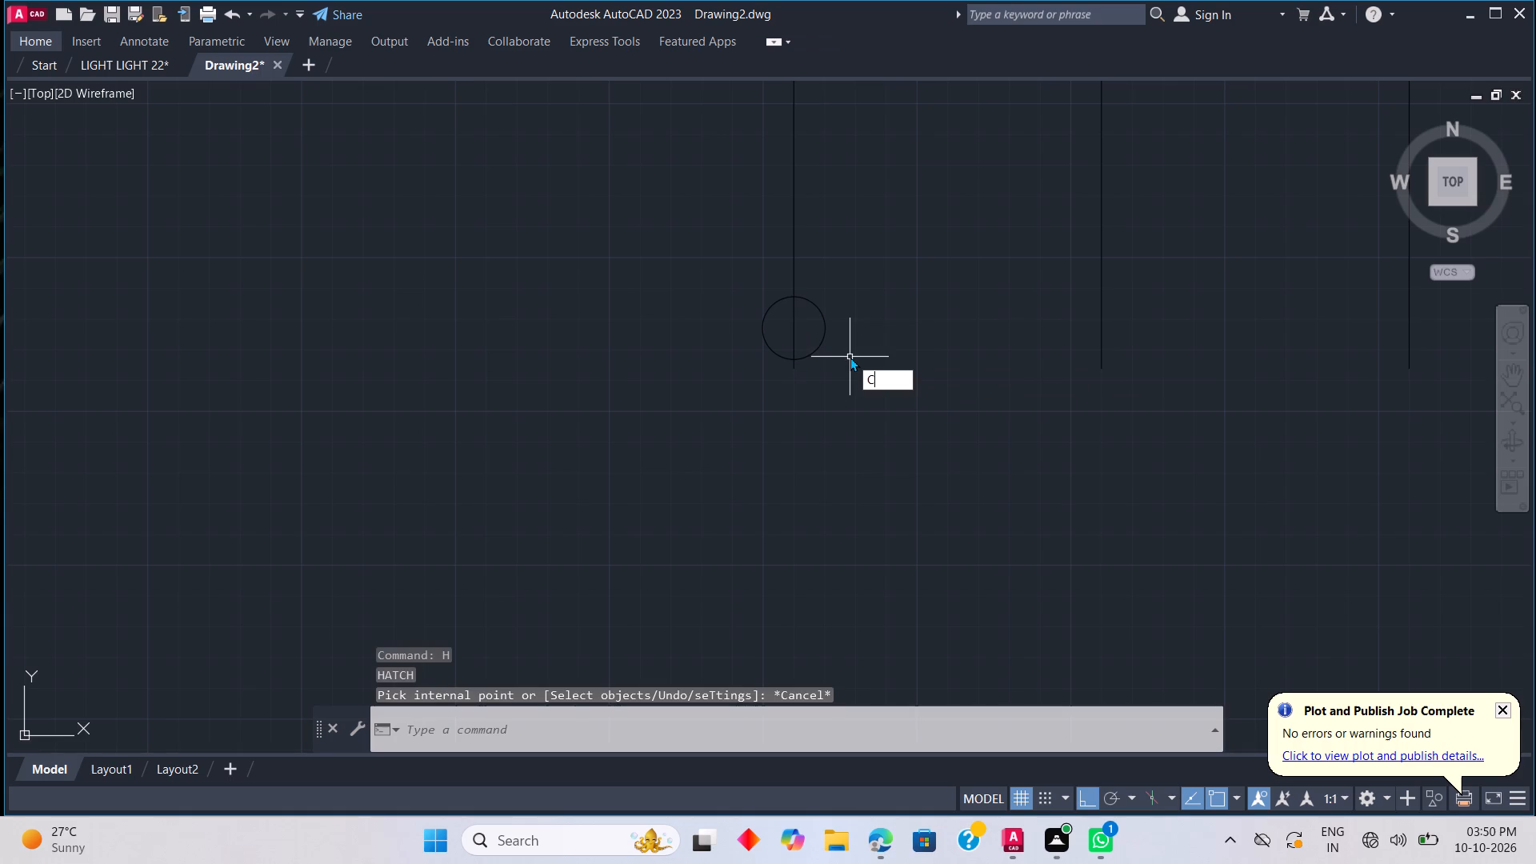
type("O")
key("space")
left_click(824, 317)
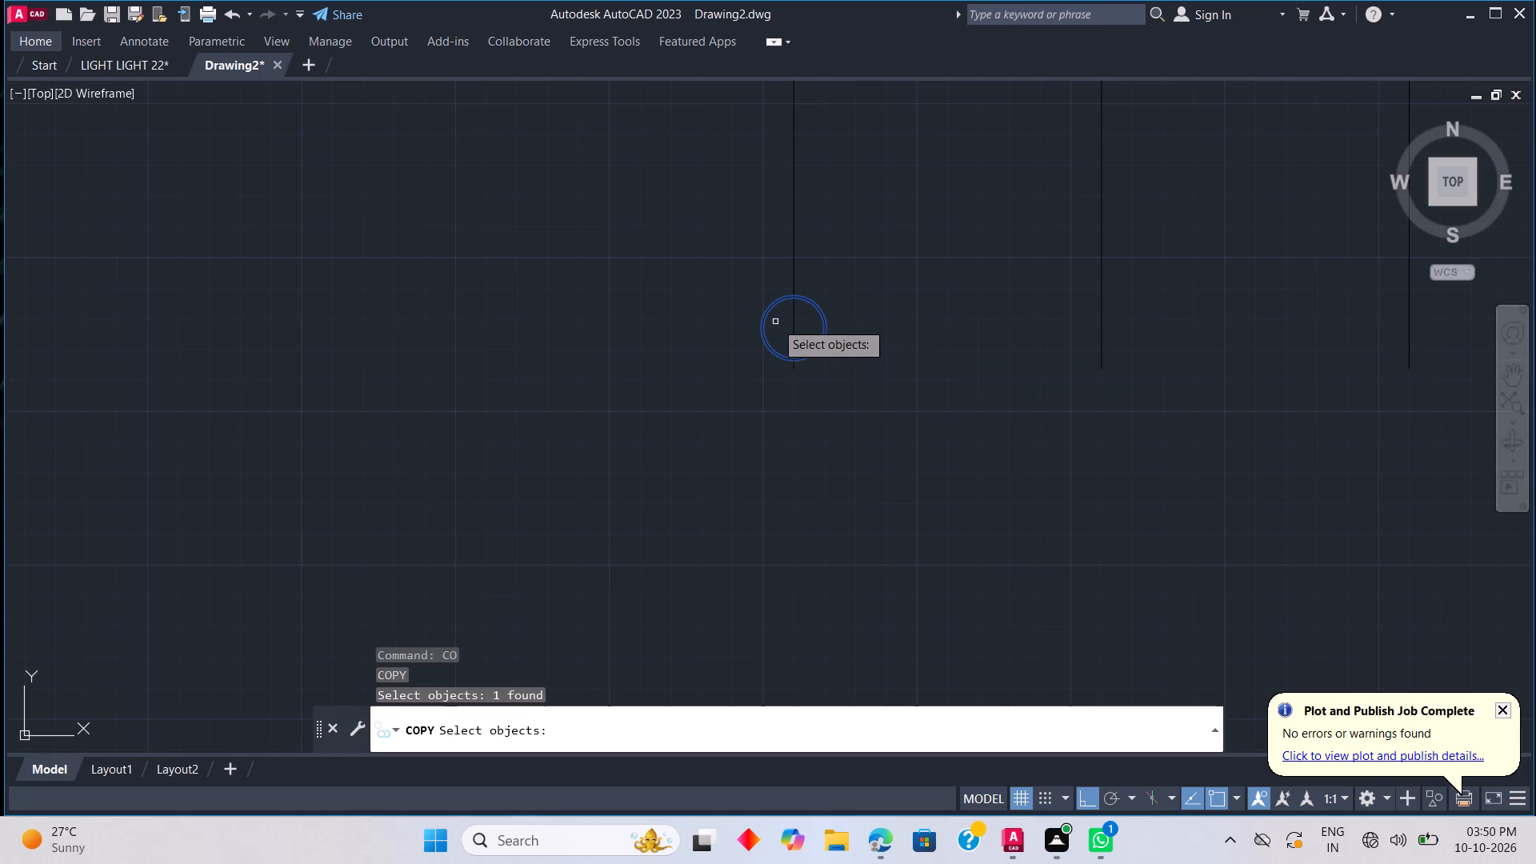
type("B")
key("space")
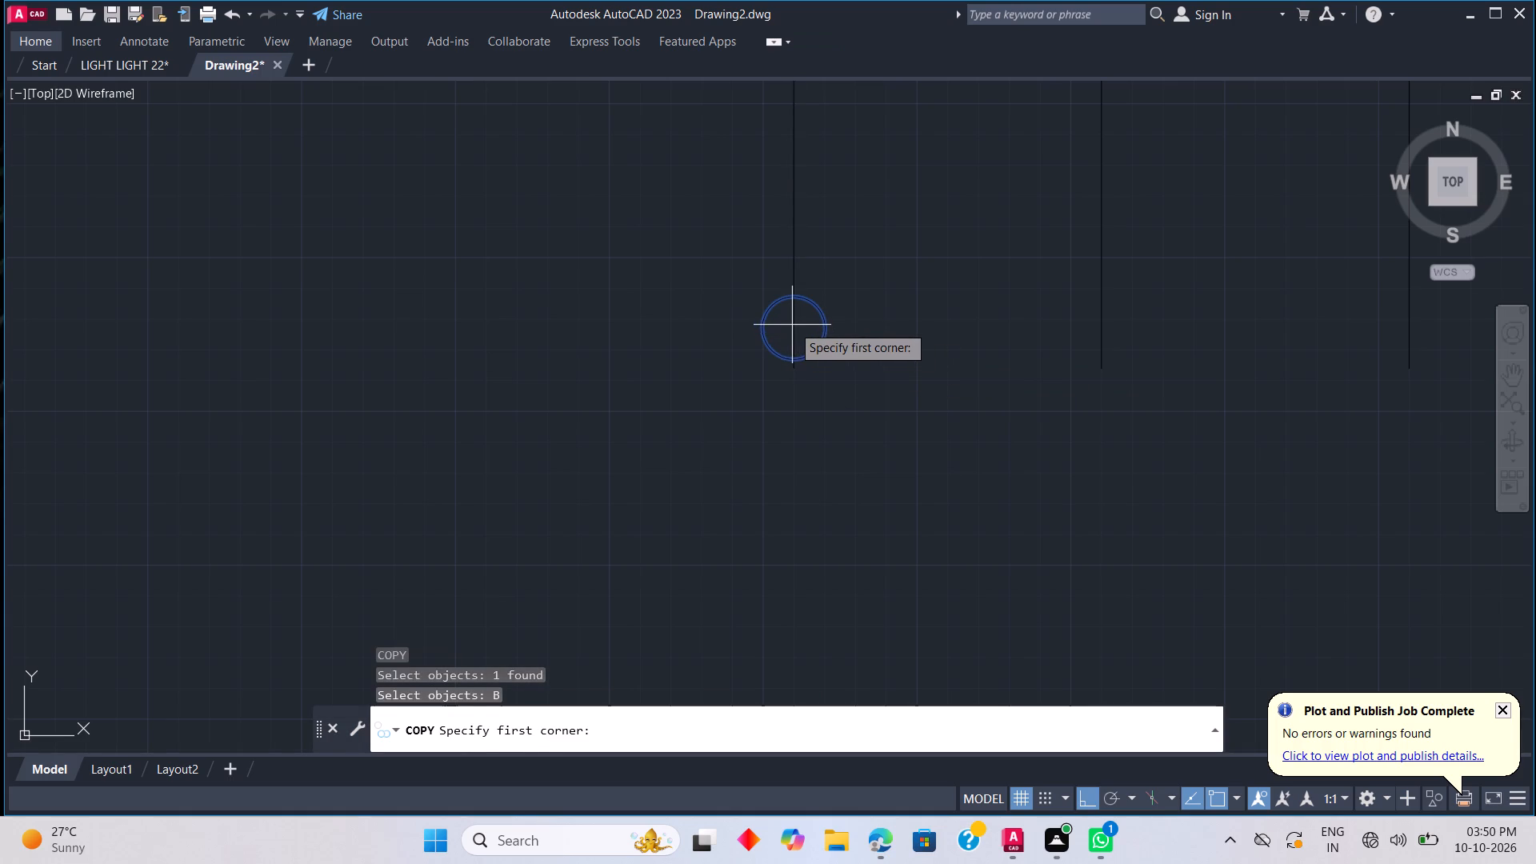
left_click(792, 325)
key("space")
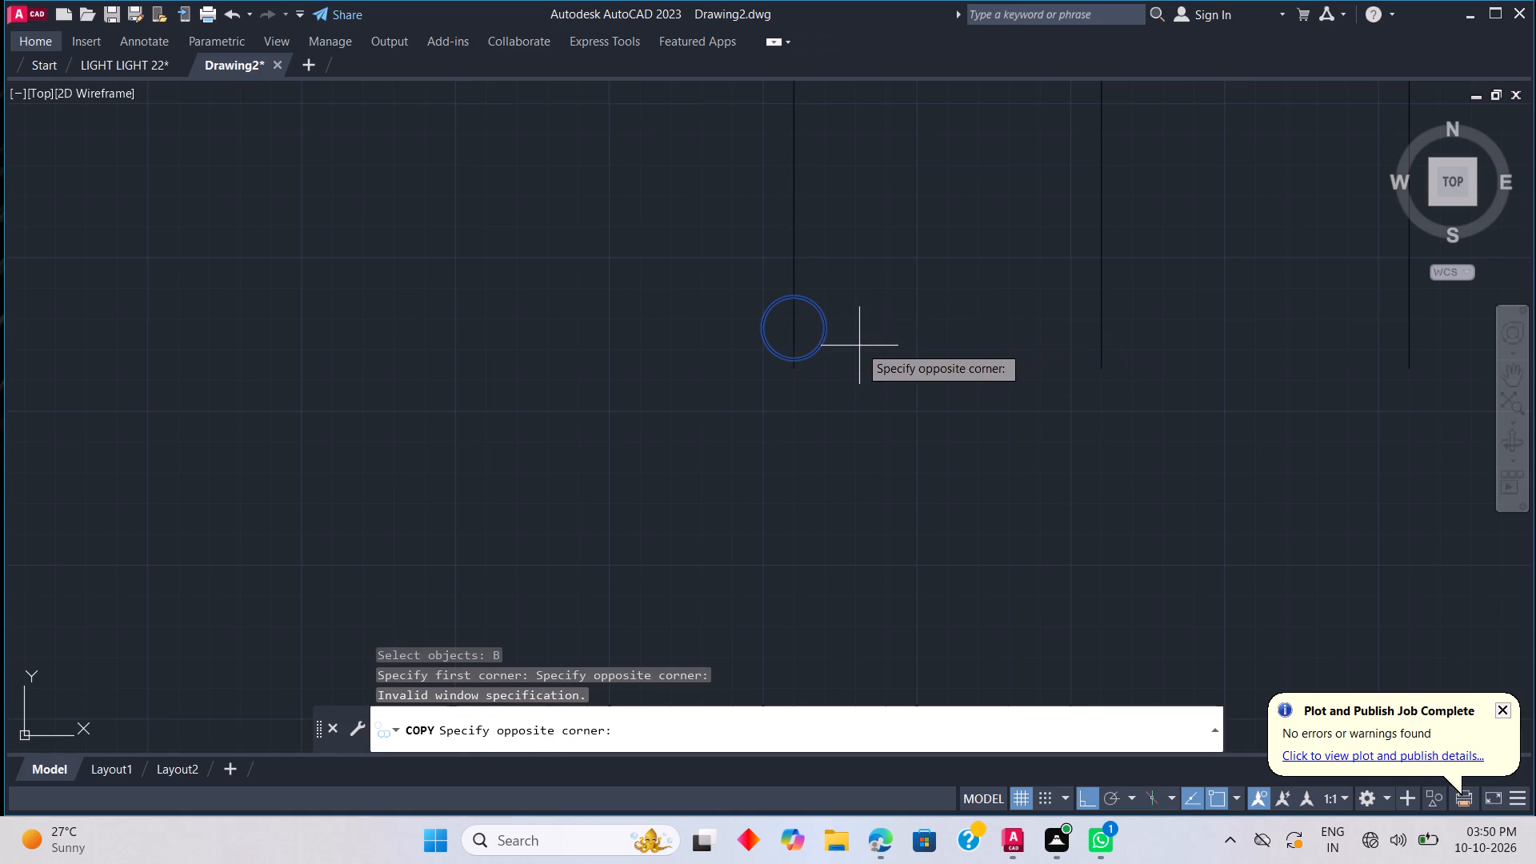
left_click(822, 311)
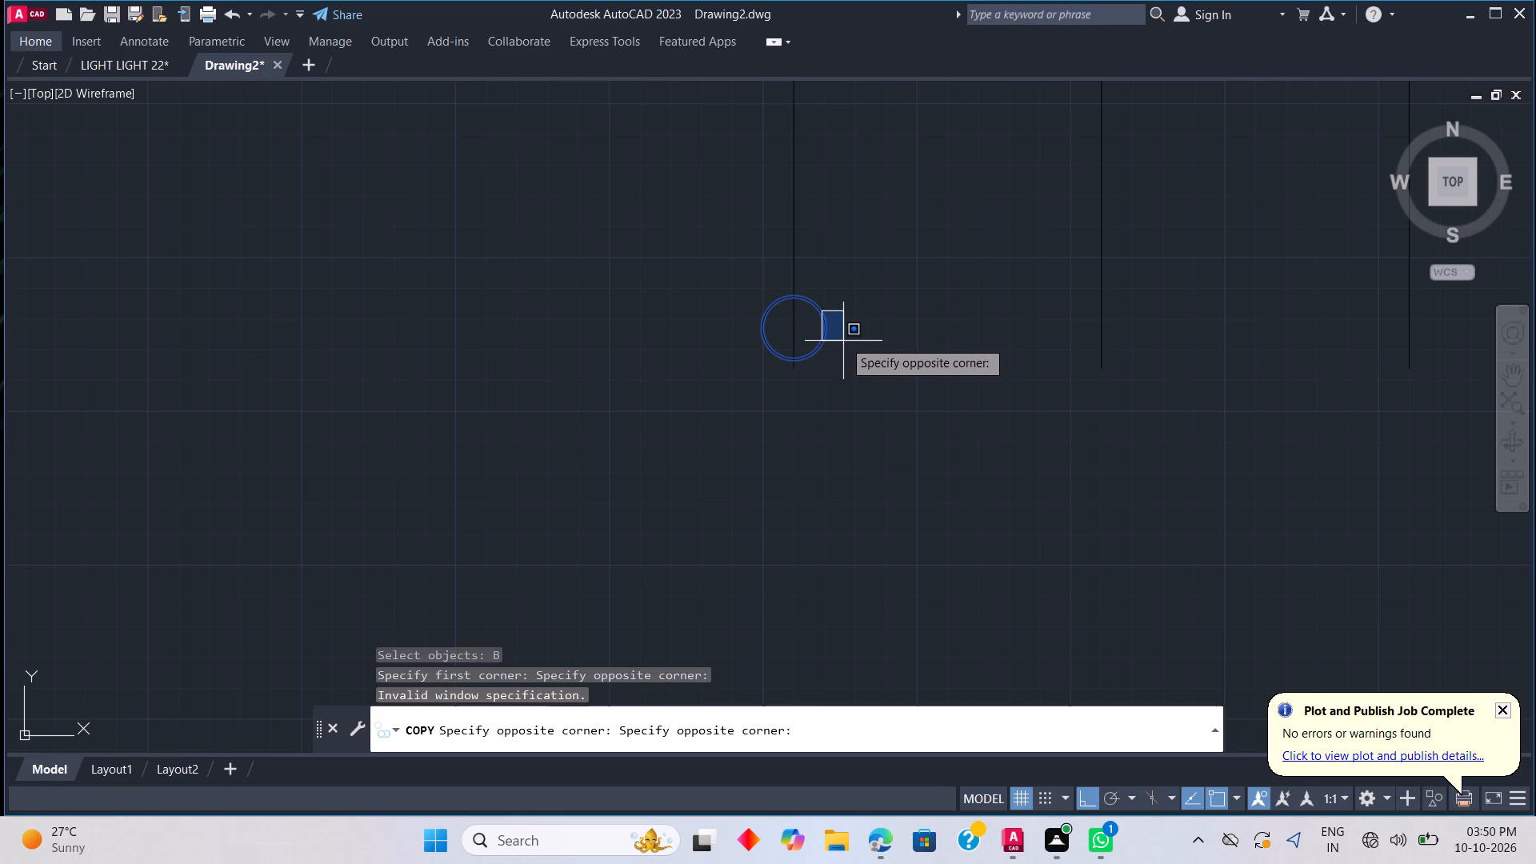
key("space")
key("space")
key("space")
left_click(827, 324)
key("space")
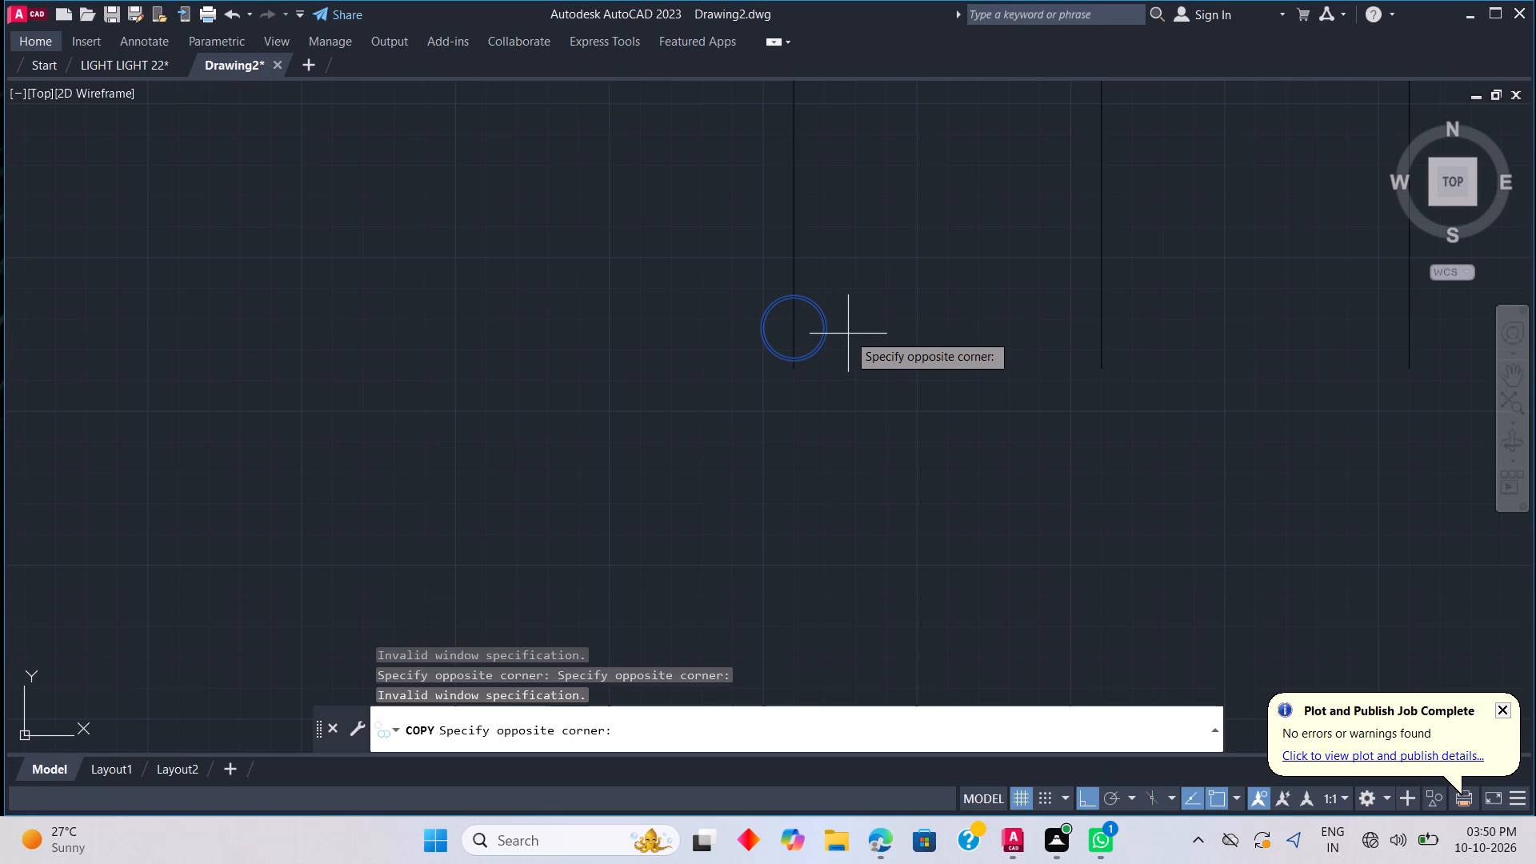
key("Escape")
Copy the small circle onto the middle and rightmost long vertical lines, about 5 and 10 units across, near their lower ends.
left_click(824, 334)
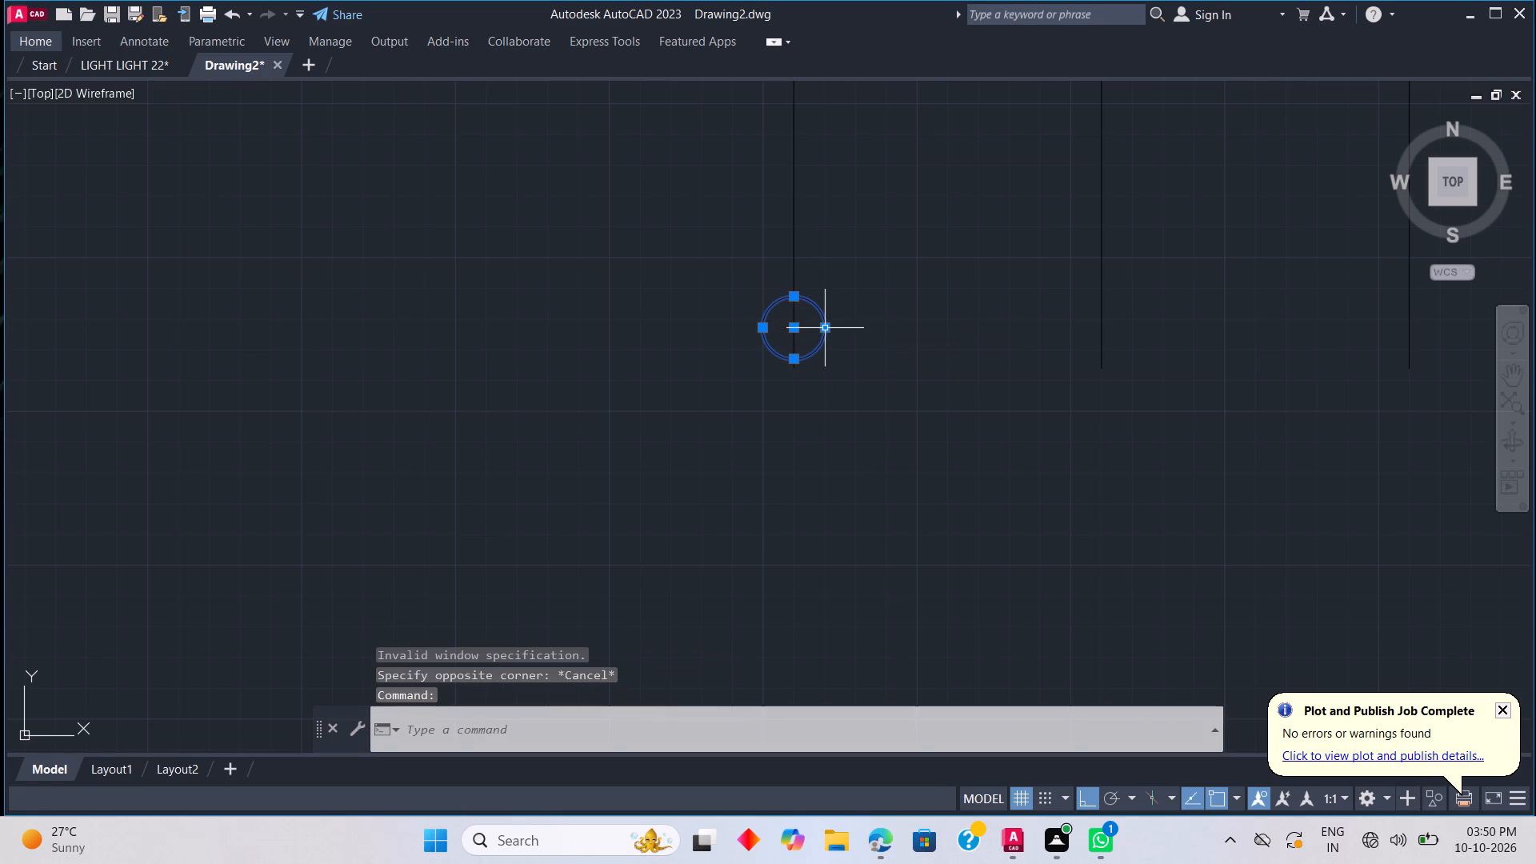
key("c")
key("o")
key("space")
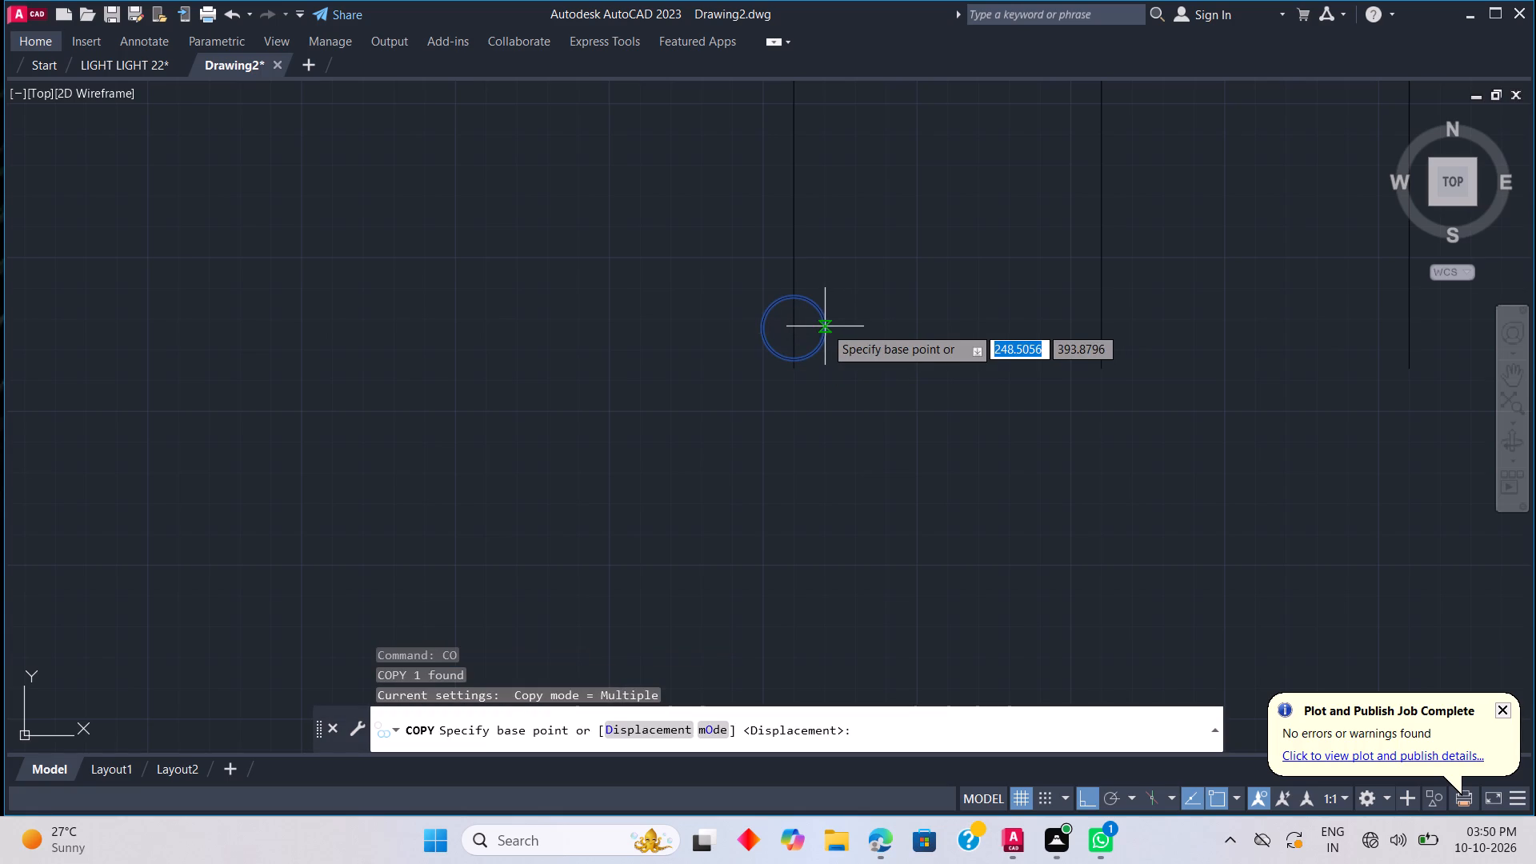
left_click(793, 326)
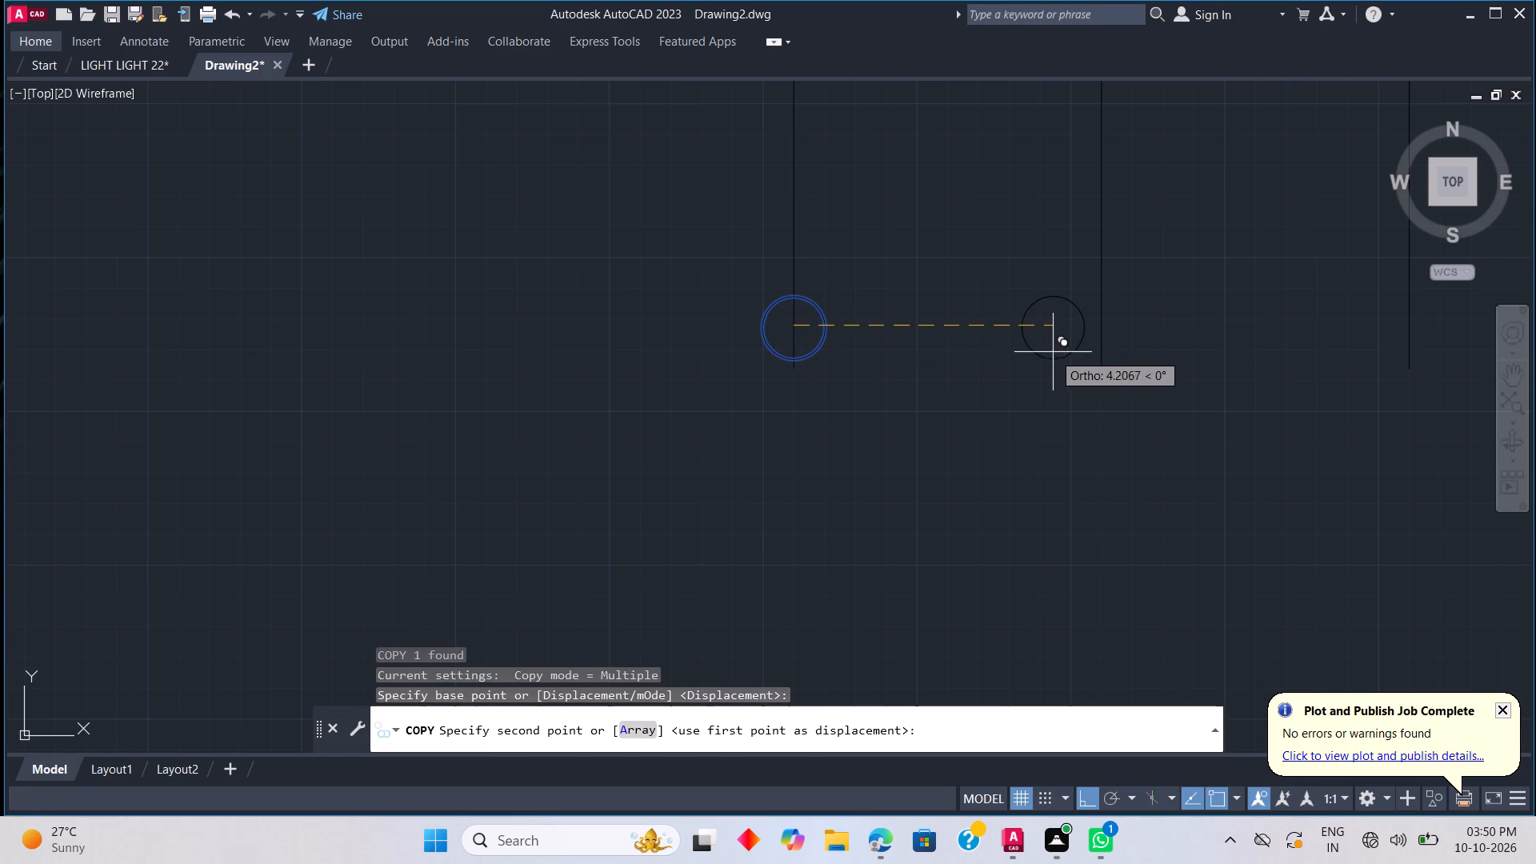
left_click(1103, 342)
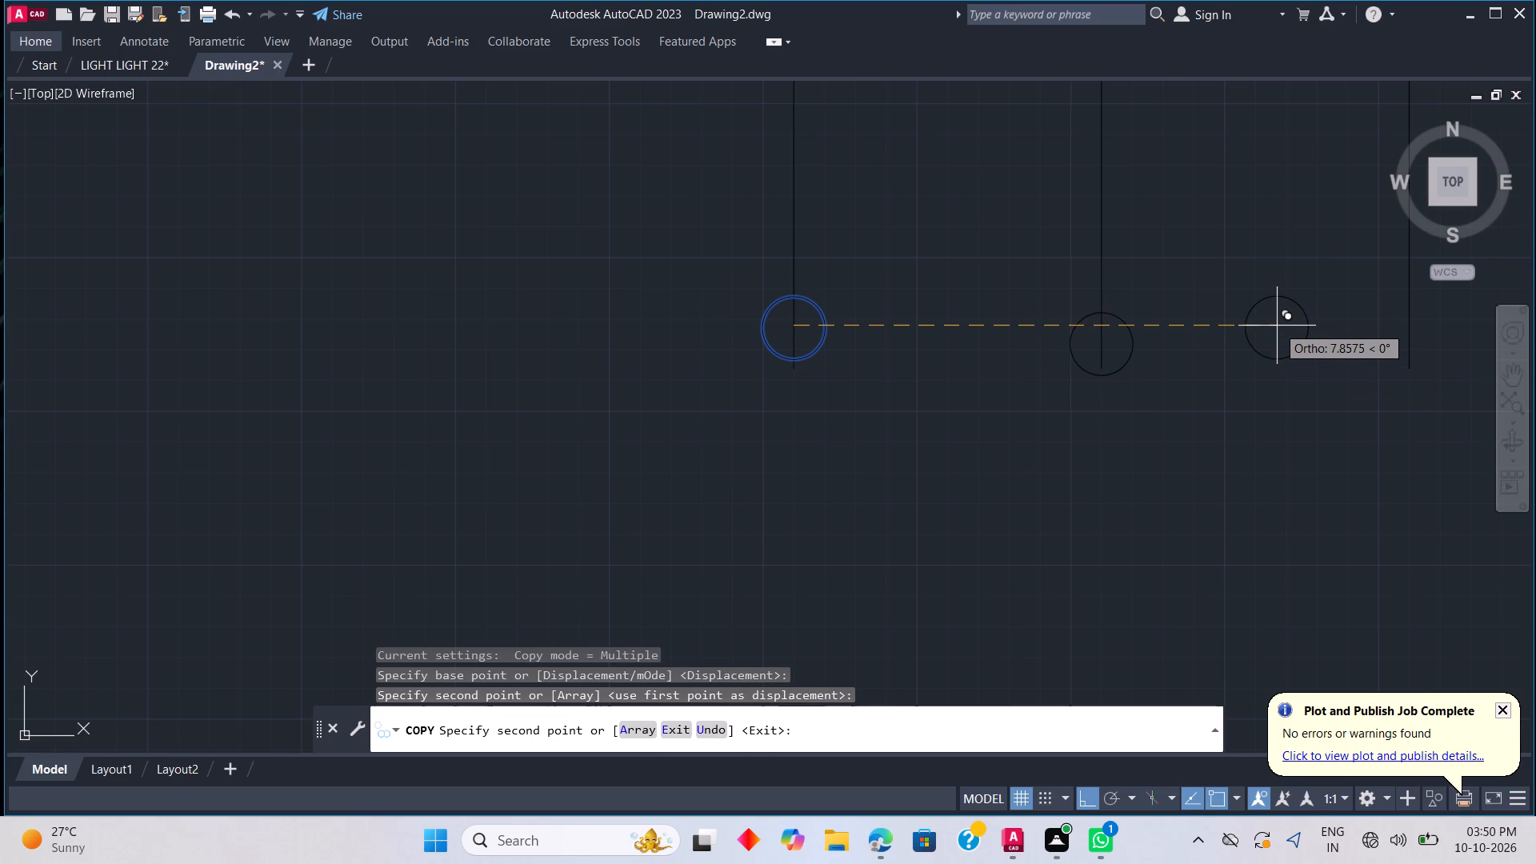
key("ctrl+z")
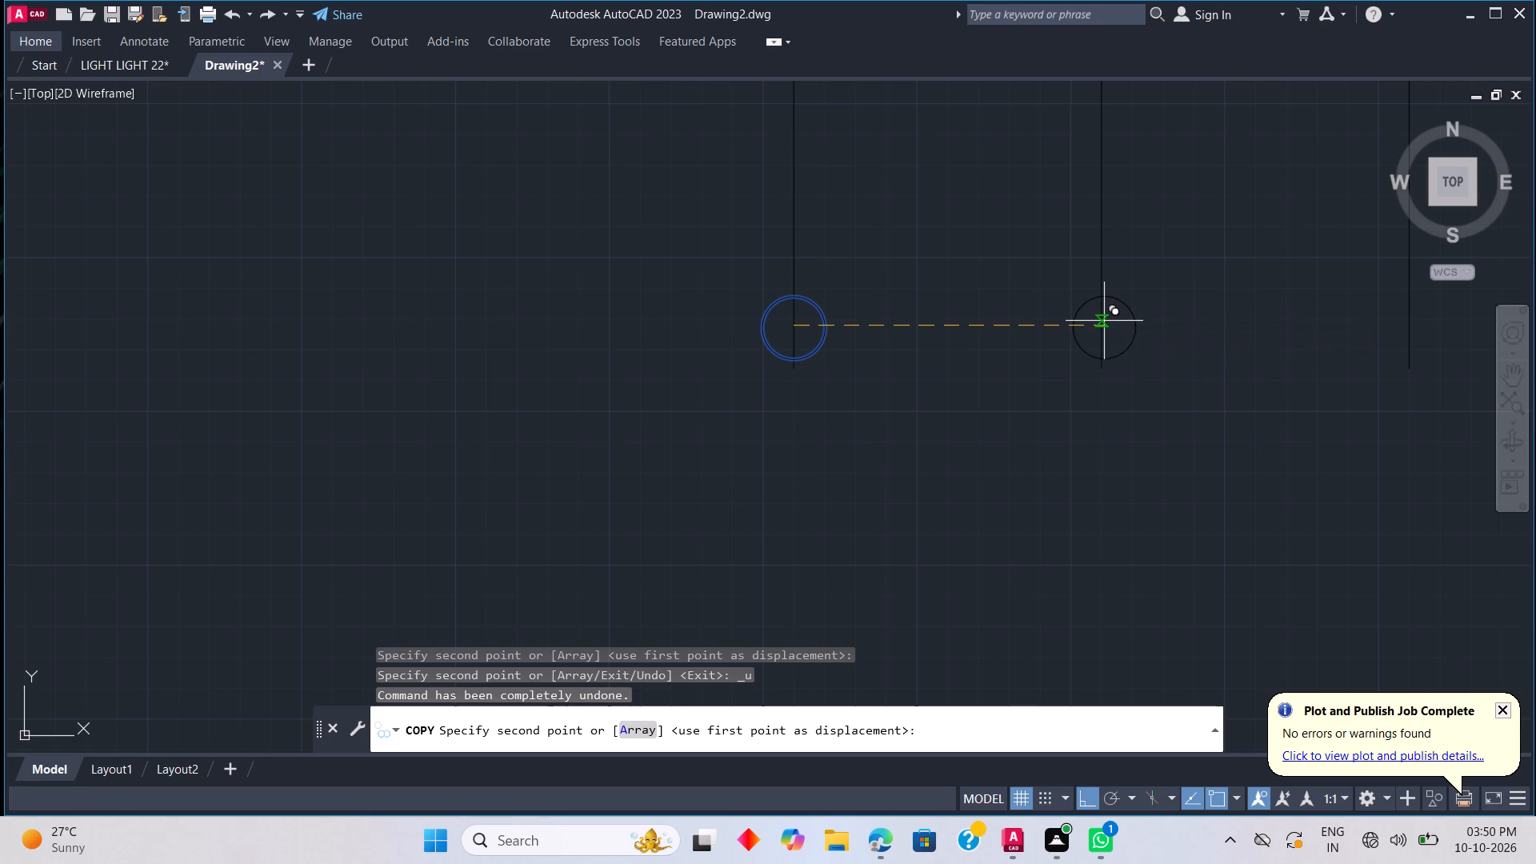
left_click(1104, 321)
middle_click_drag(1296, 327, 1255, 354)
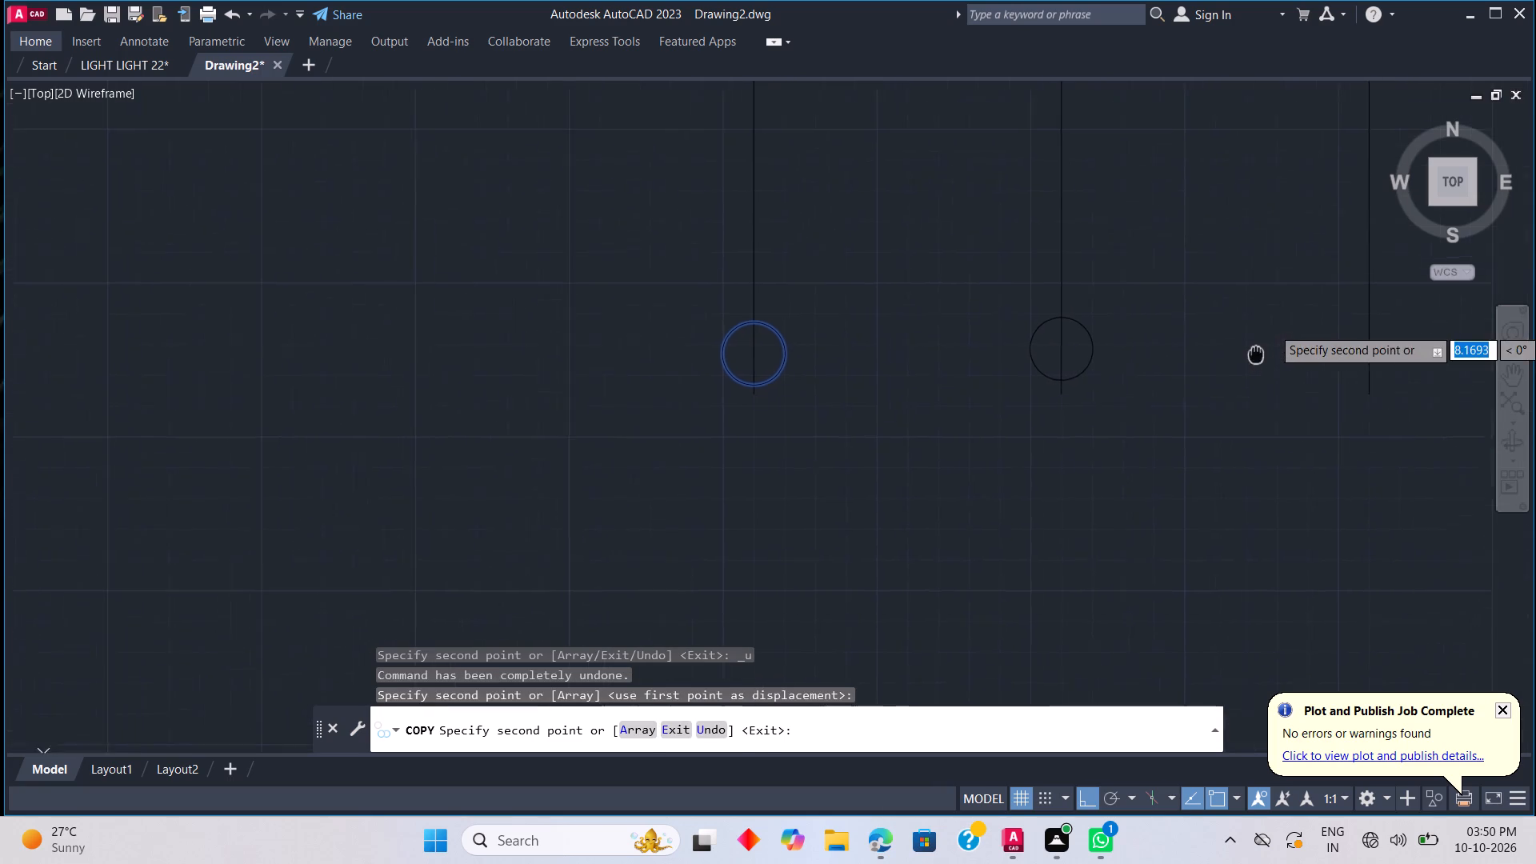
middle_click_drag(1255, 354, 1015, 386)
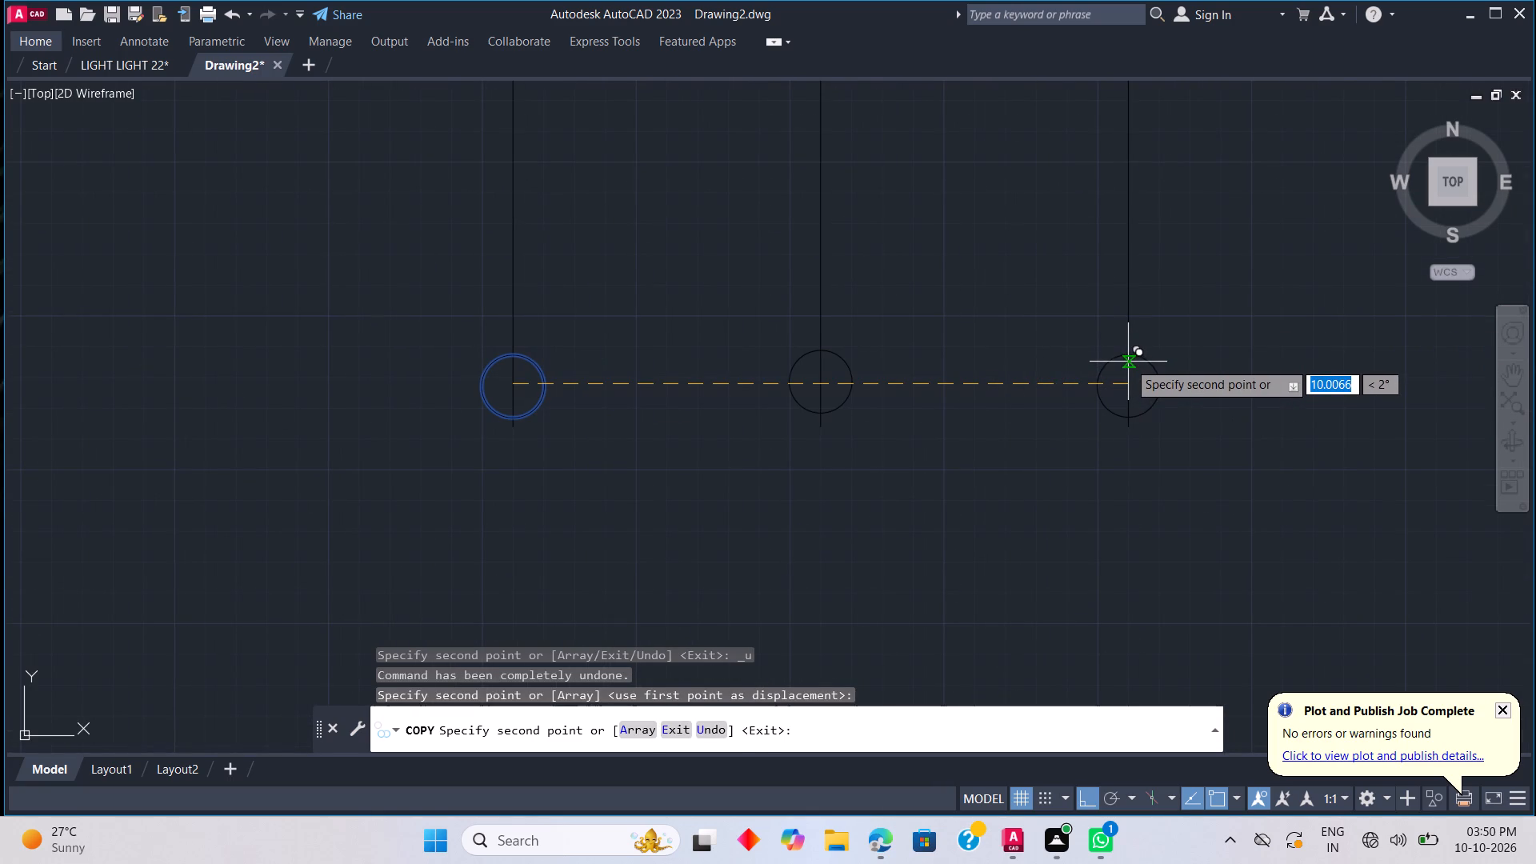
left_click(1128, 362)
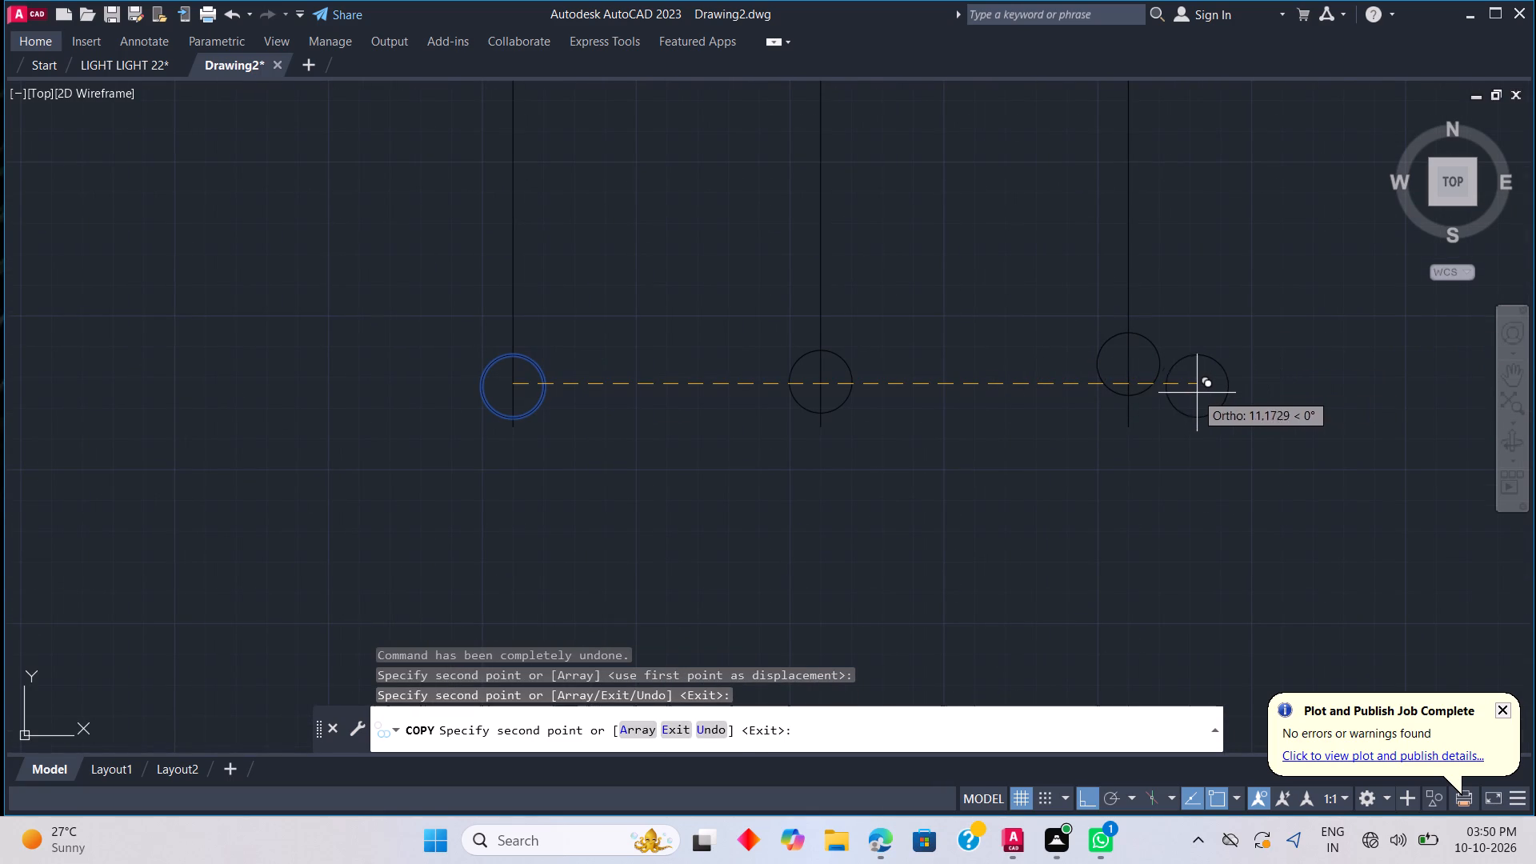
key("ctrl+z")
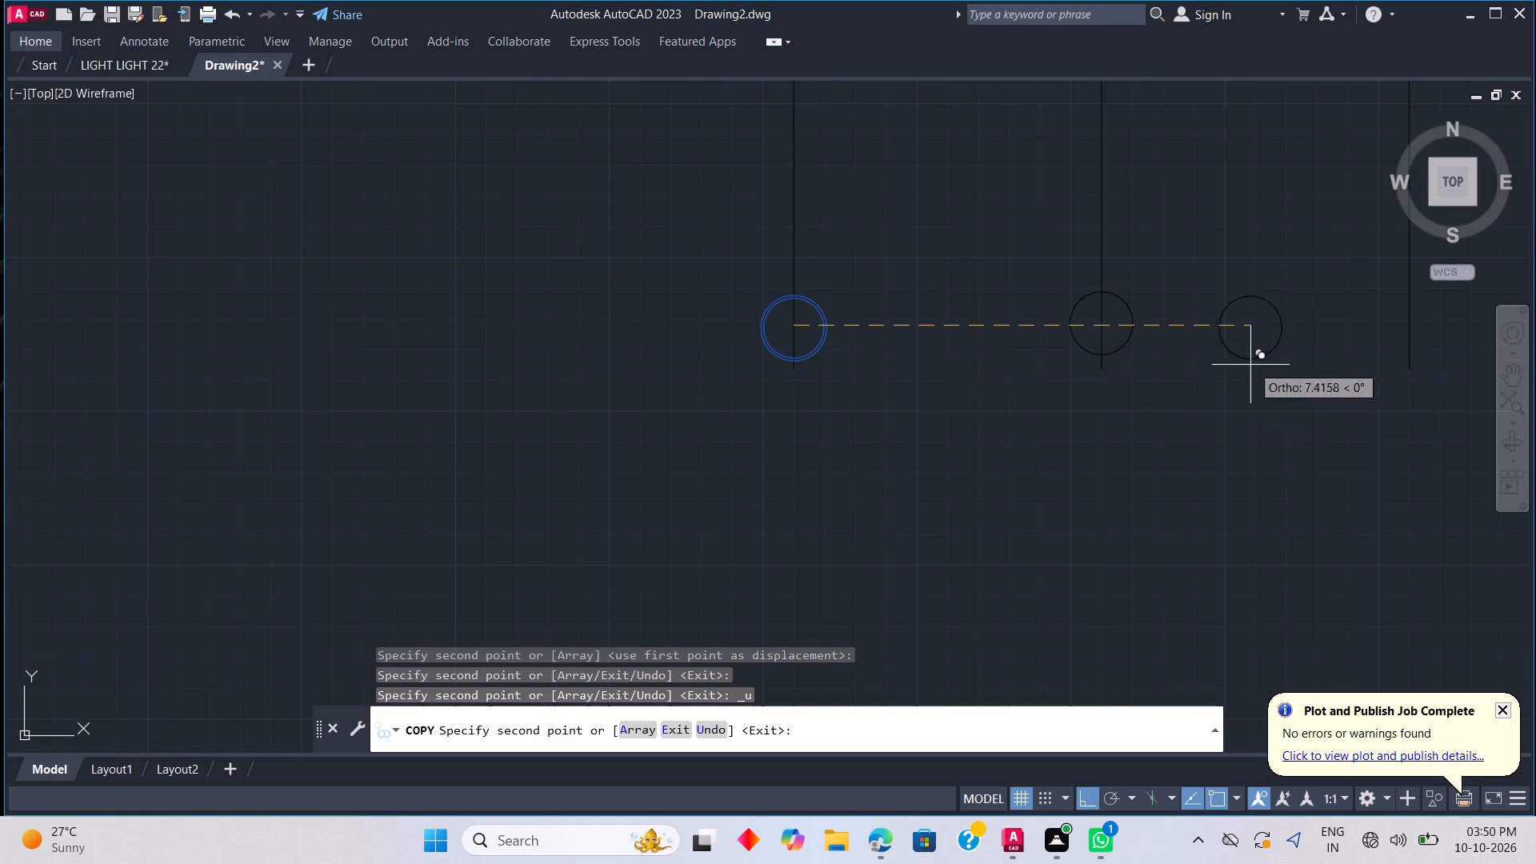
middle_click_drag(1378, 363, 1290, 482)
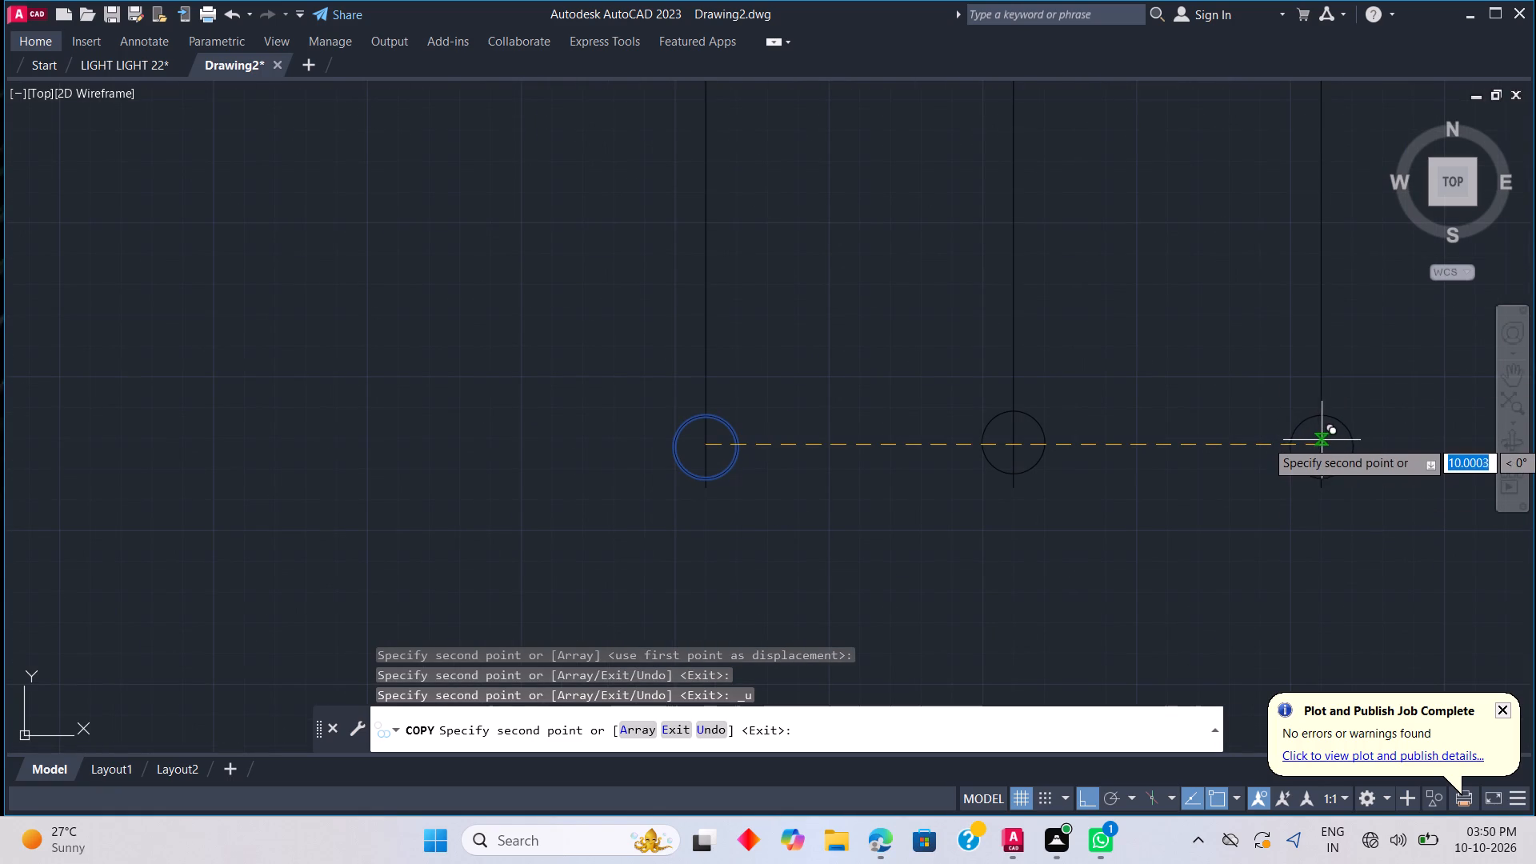
left_click(1322, 446)
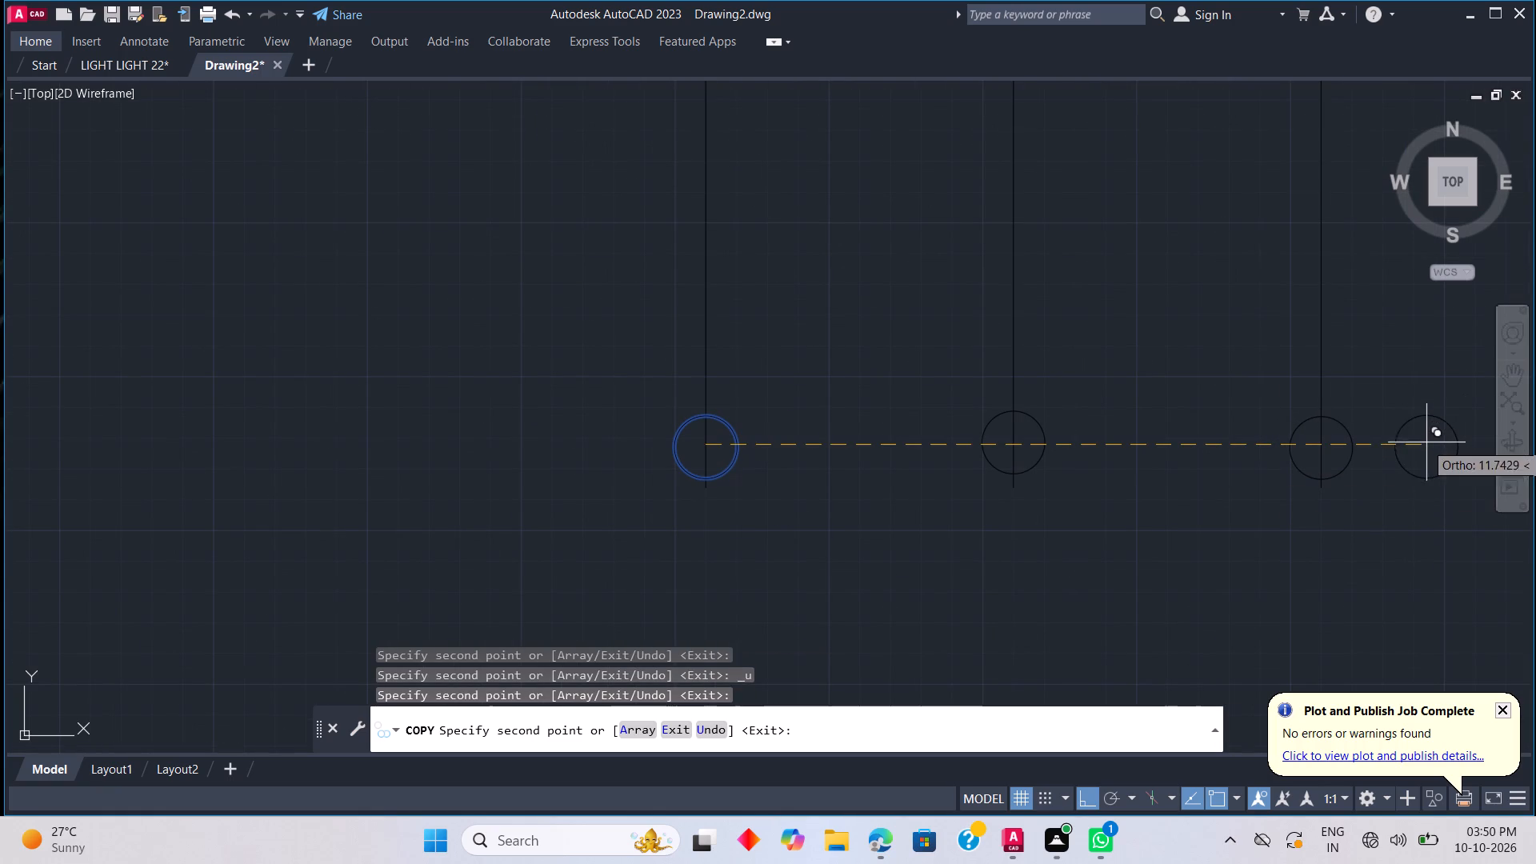
key("Escape")
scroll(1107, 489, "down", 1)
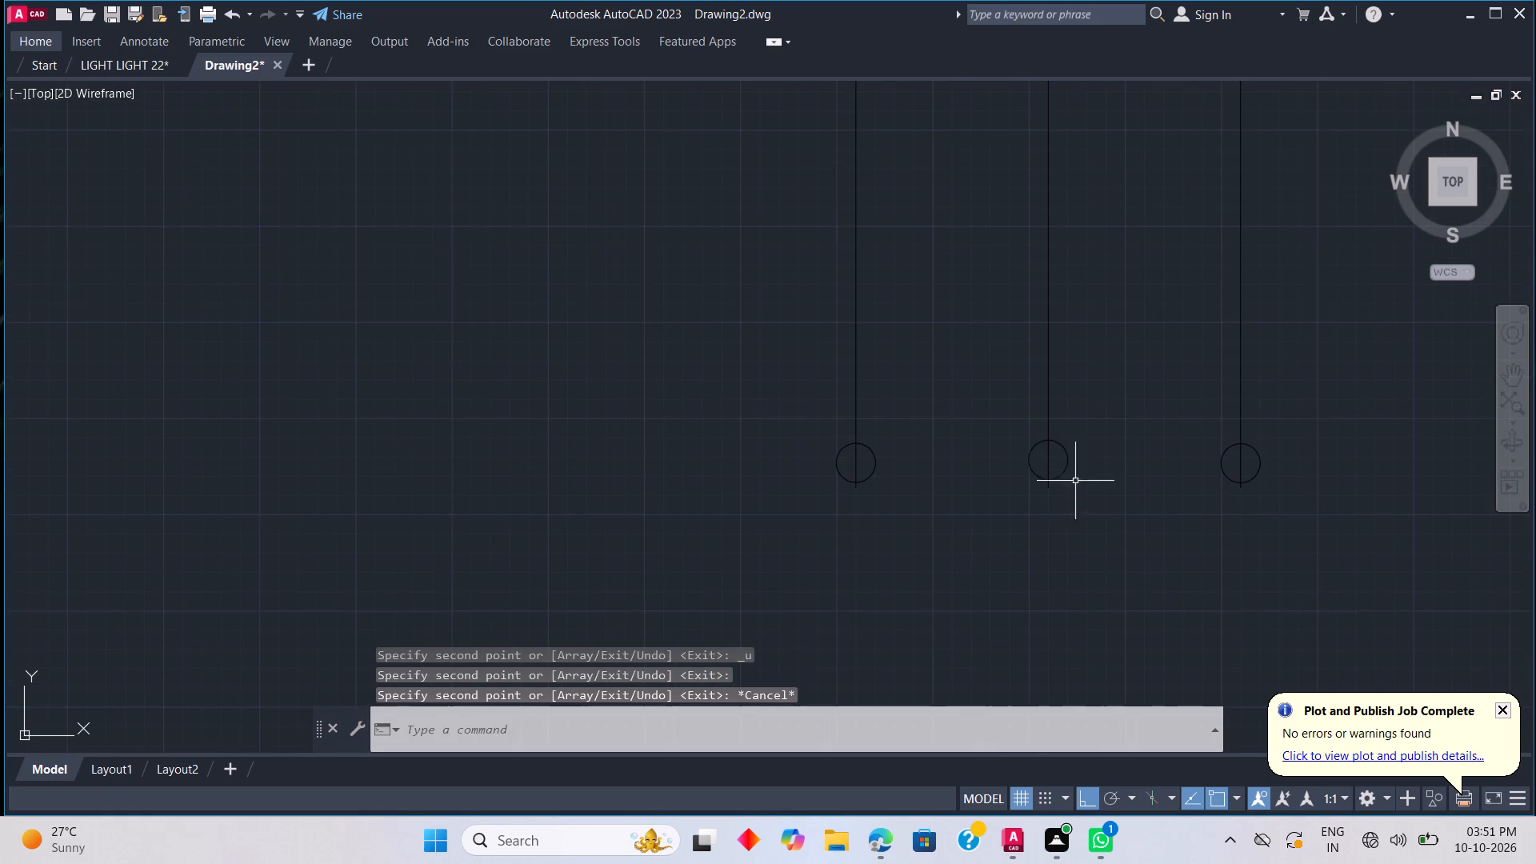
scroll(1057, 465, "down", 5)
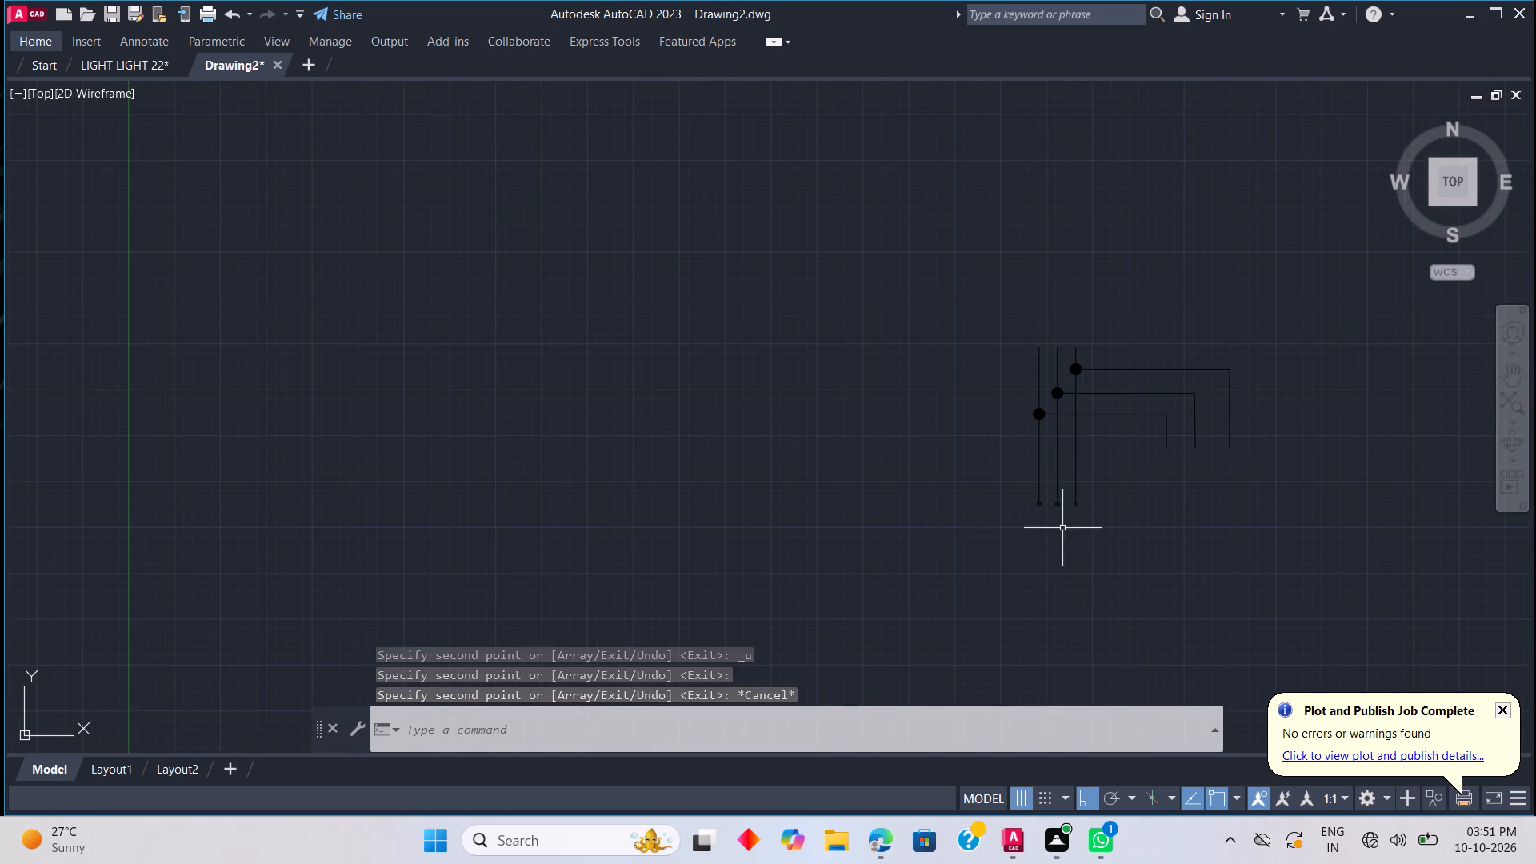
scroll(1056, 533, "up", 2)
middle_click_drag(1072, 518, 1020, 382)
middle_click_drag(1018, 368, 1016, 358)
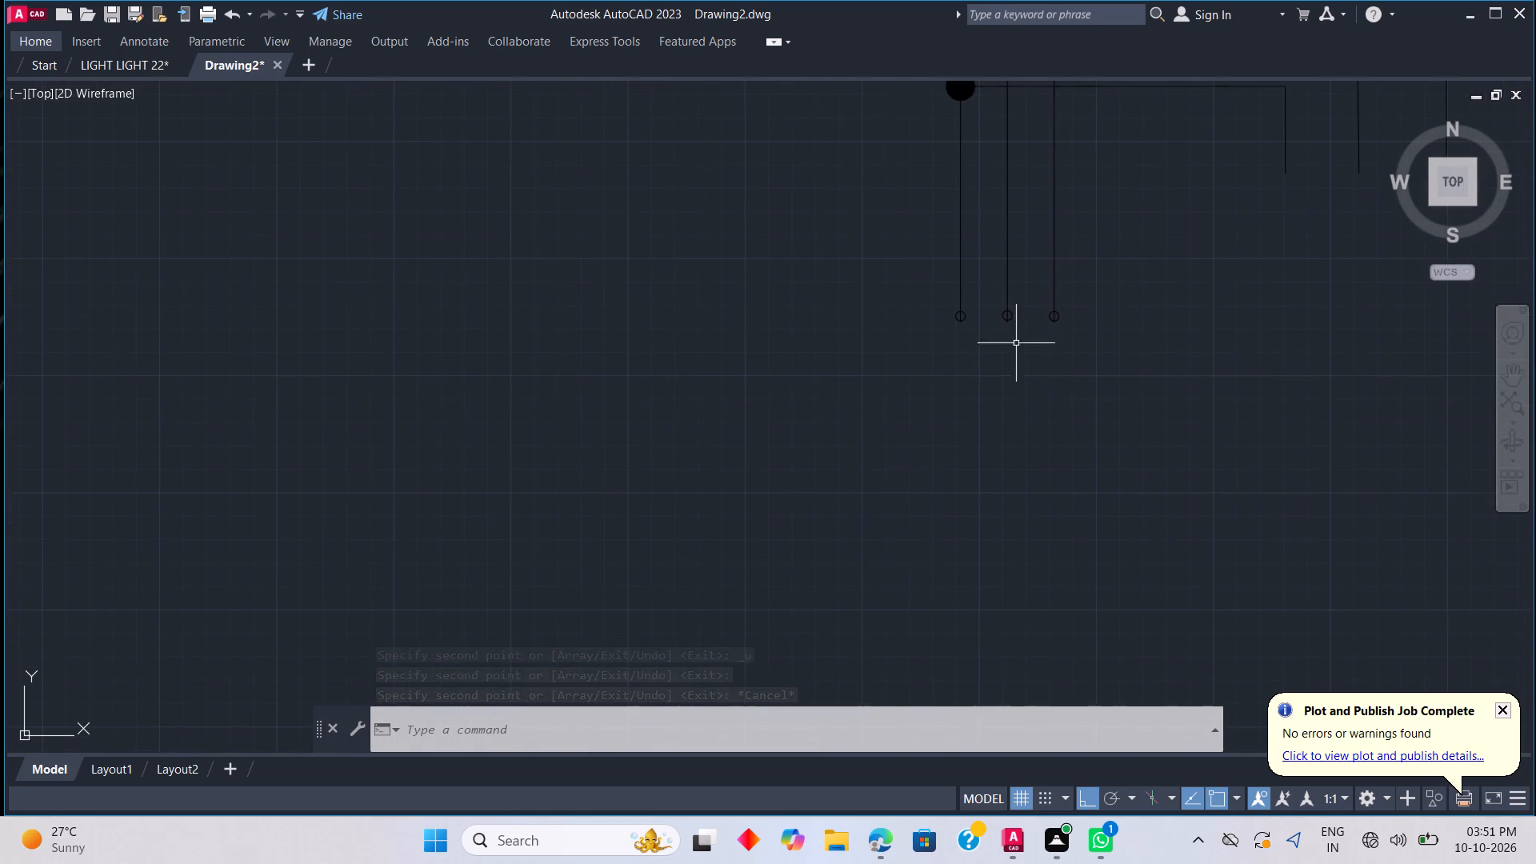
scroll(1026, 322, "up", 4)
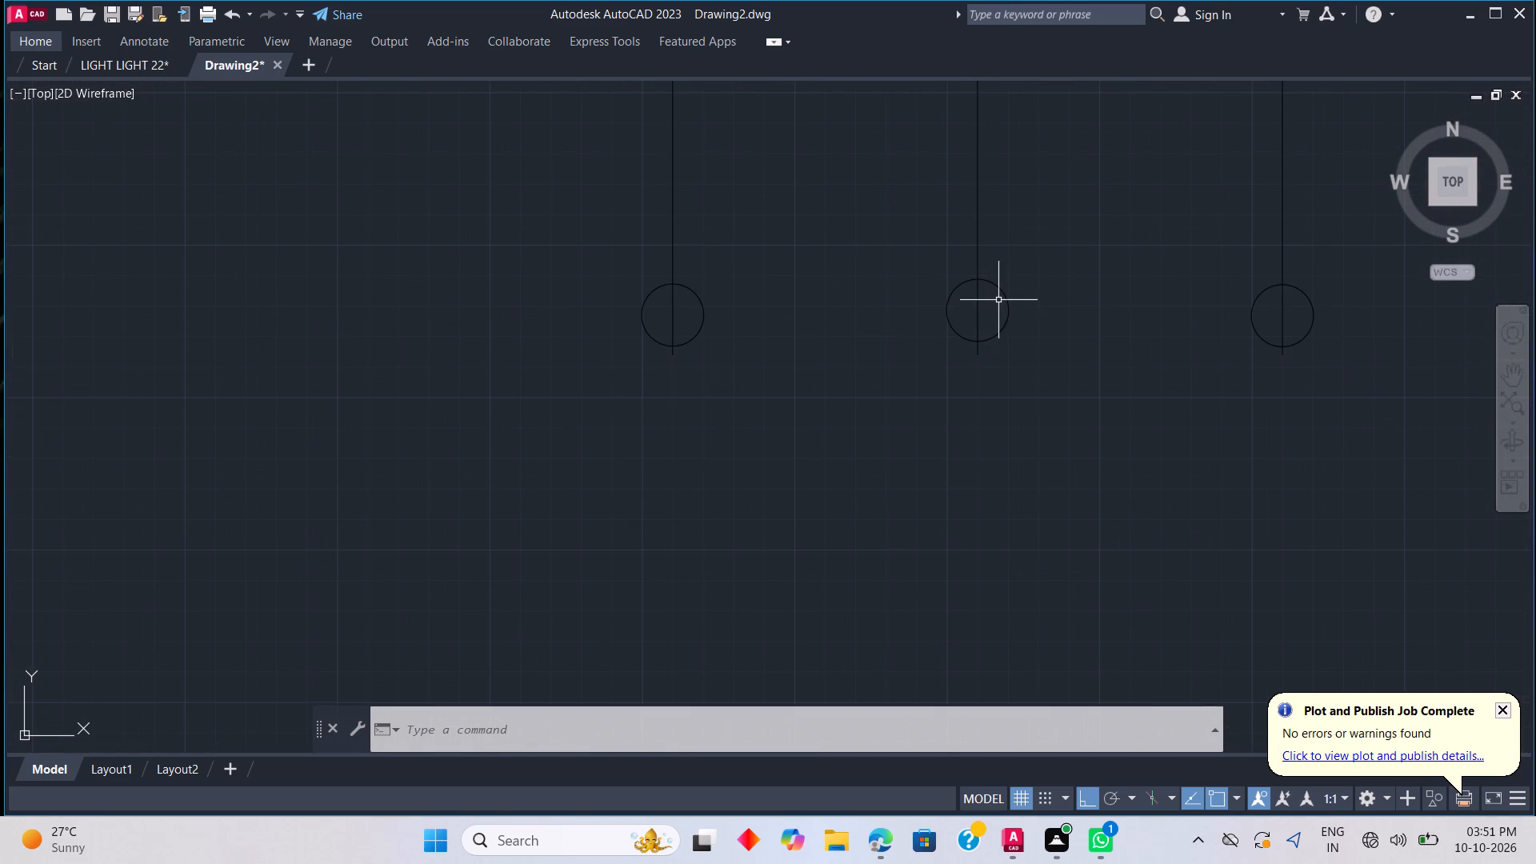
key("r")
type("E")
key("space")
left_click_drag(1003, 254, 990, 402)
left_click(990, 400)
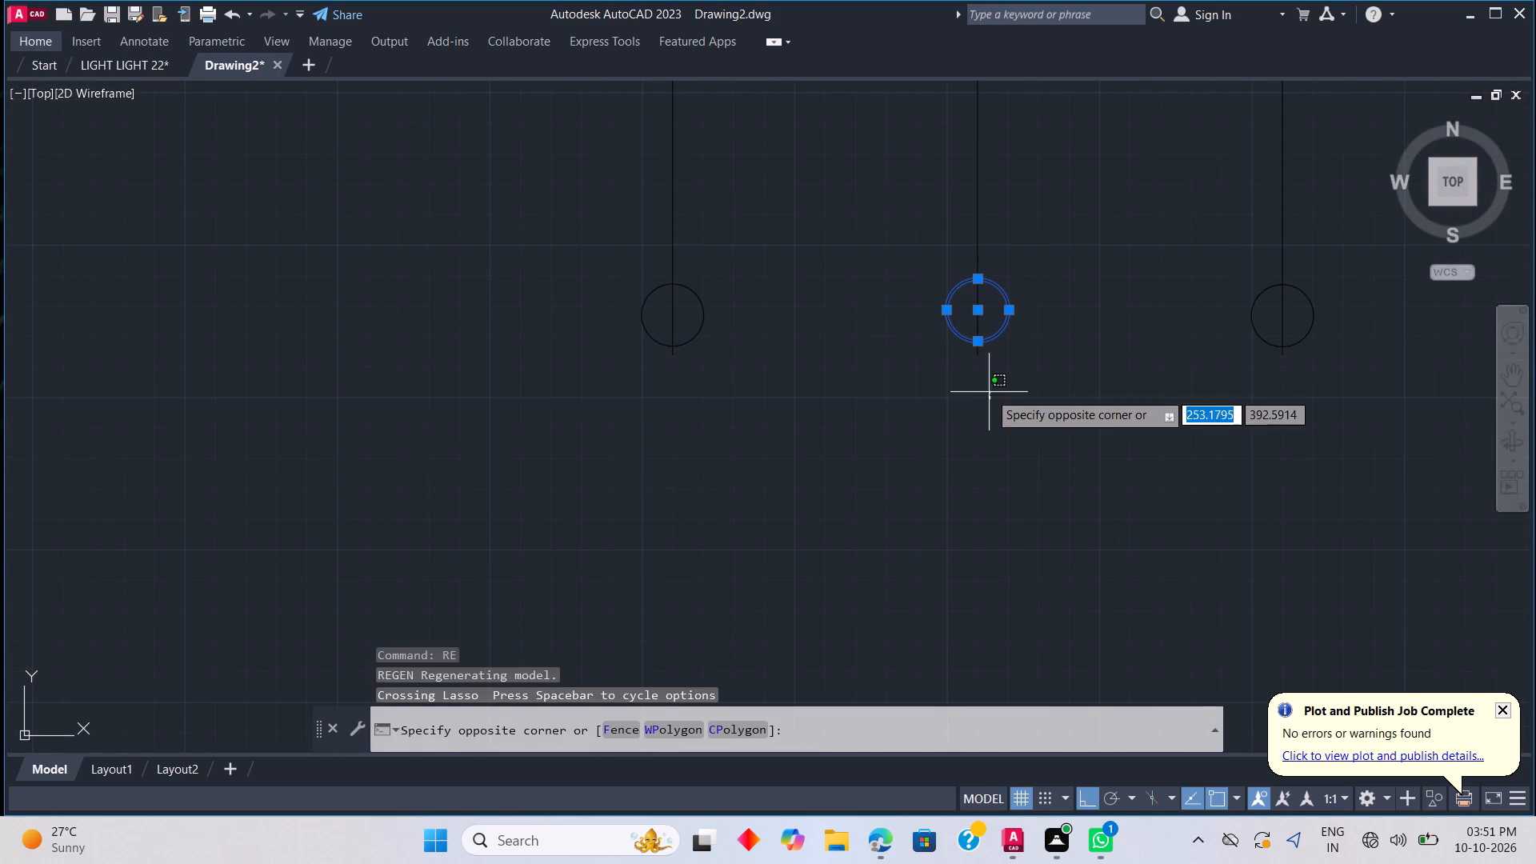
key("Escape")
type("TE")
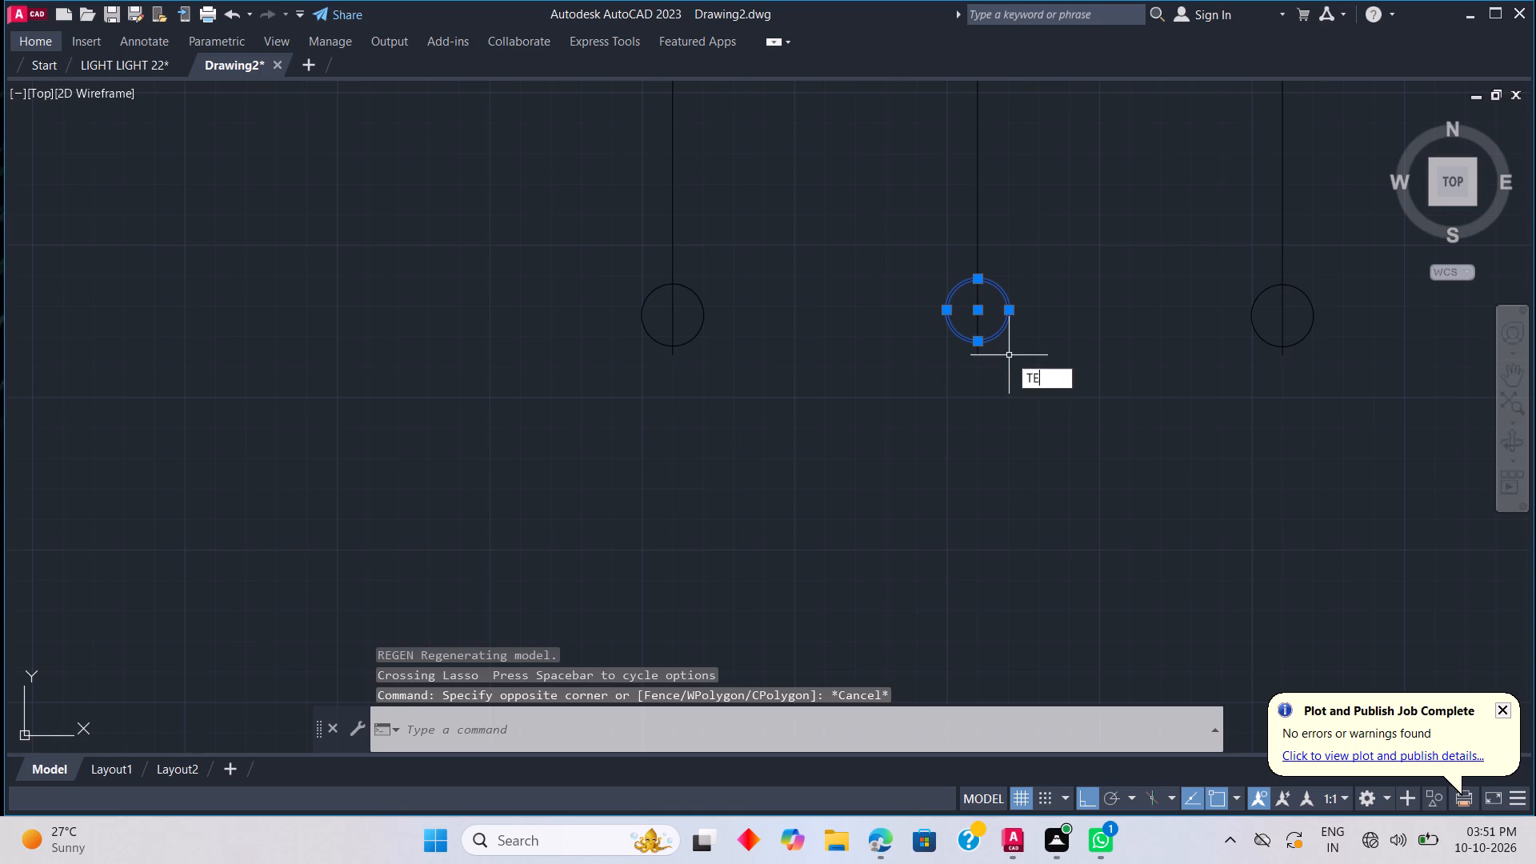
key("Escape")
Trim away the right half of each of the three small circles at the long vertical lines.
key("t")
type("R")
key("space")
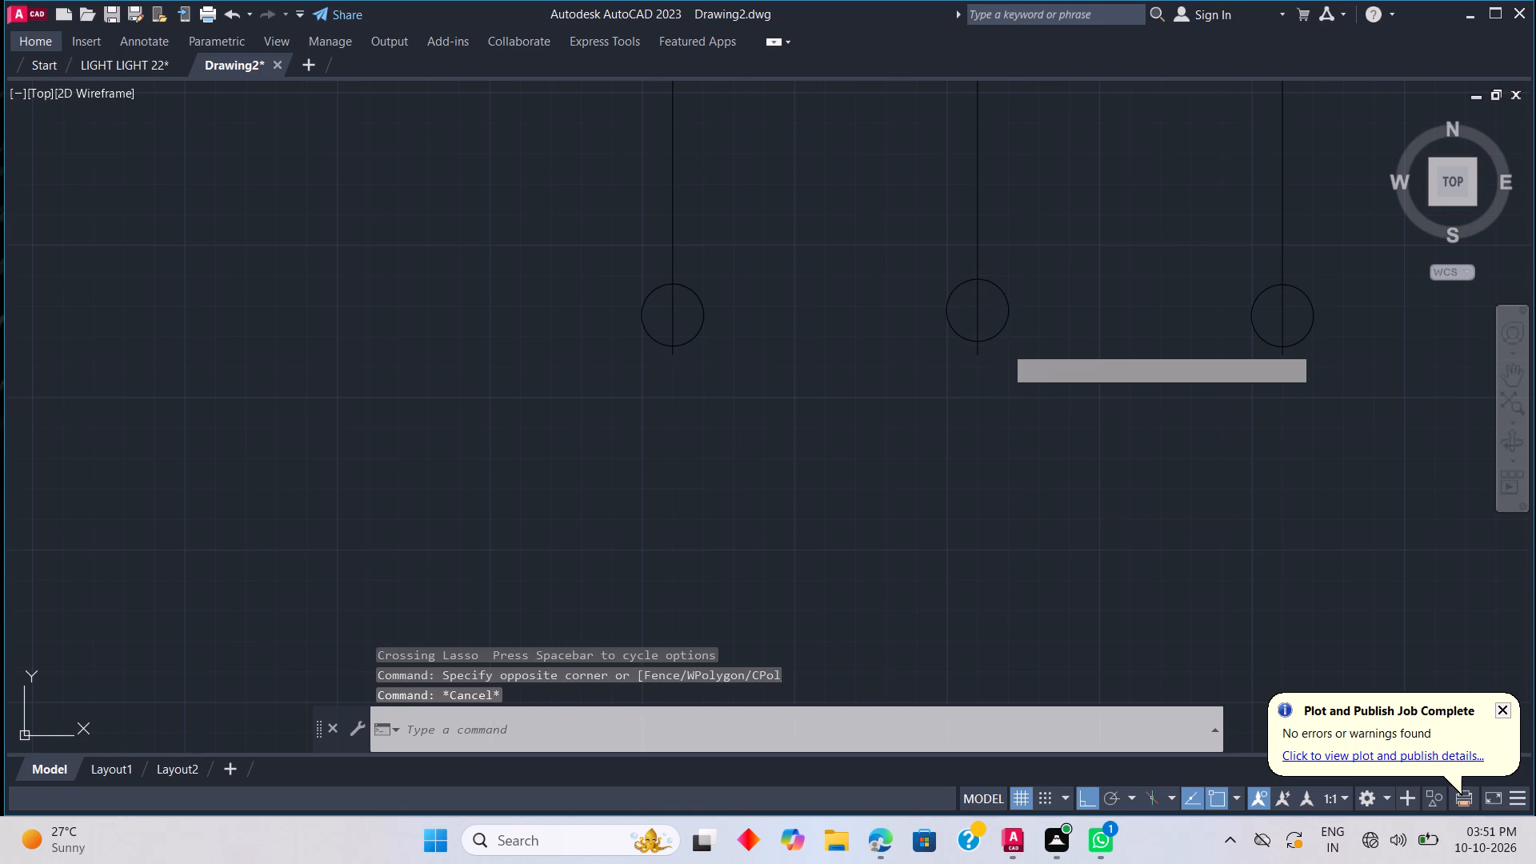
left_click(1010, 316)
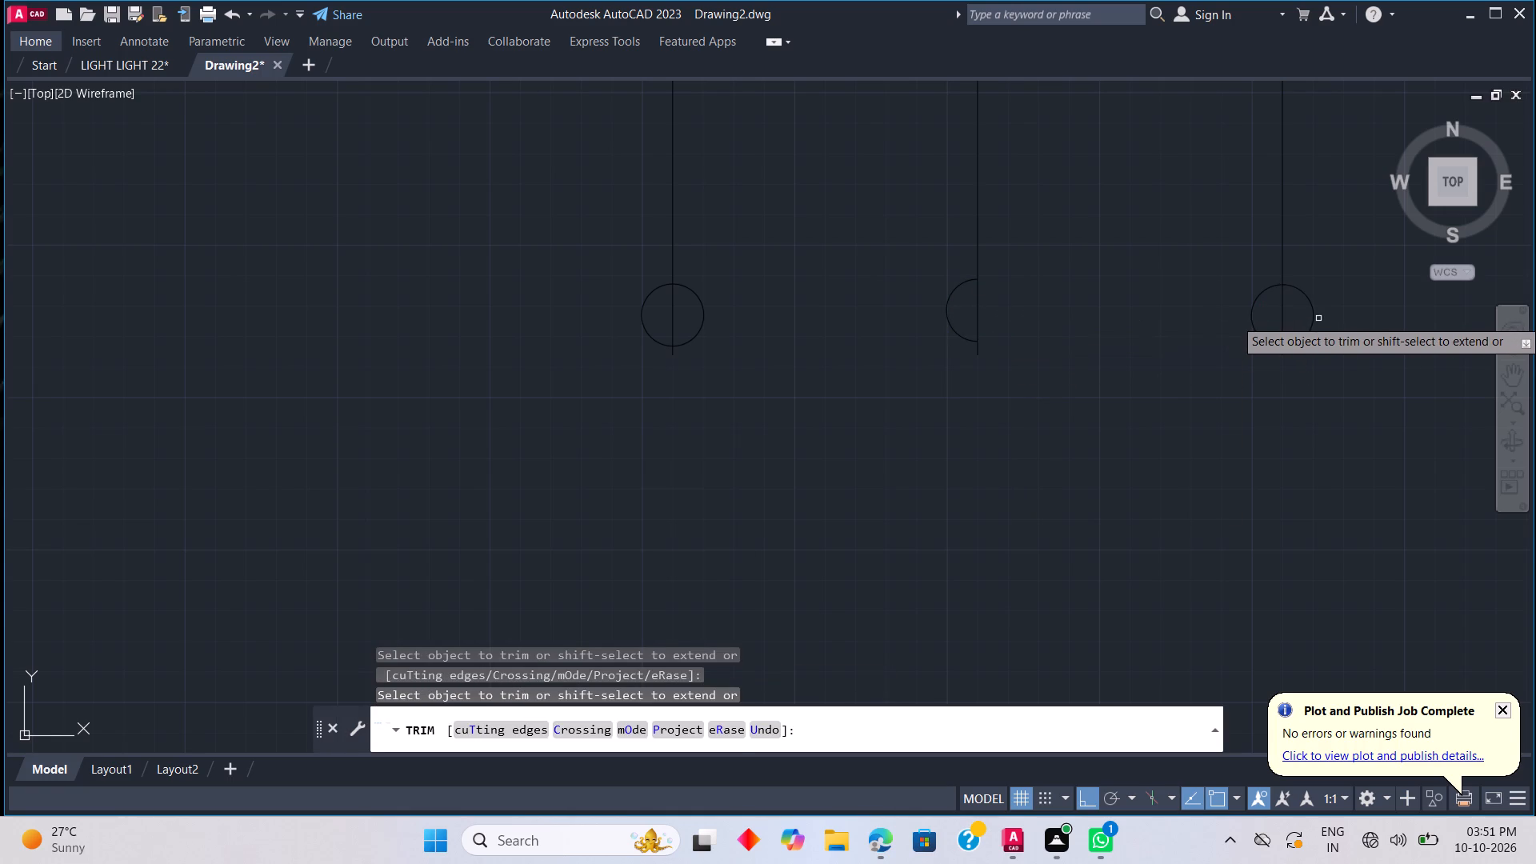
left_click(1313, 312)
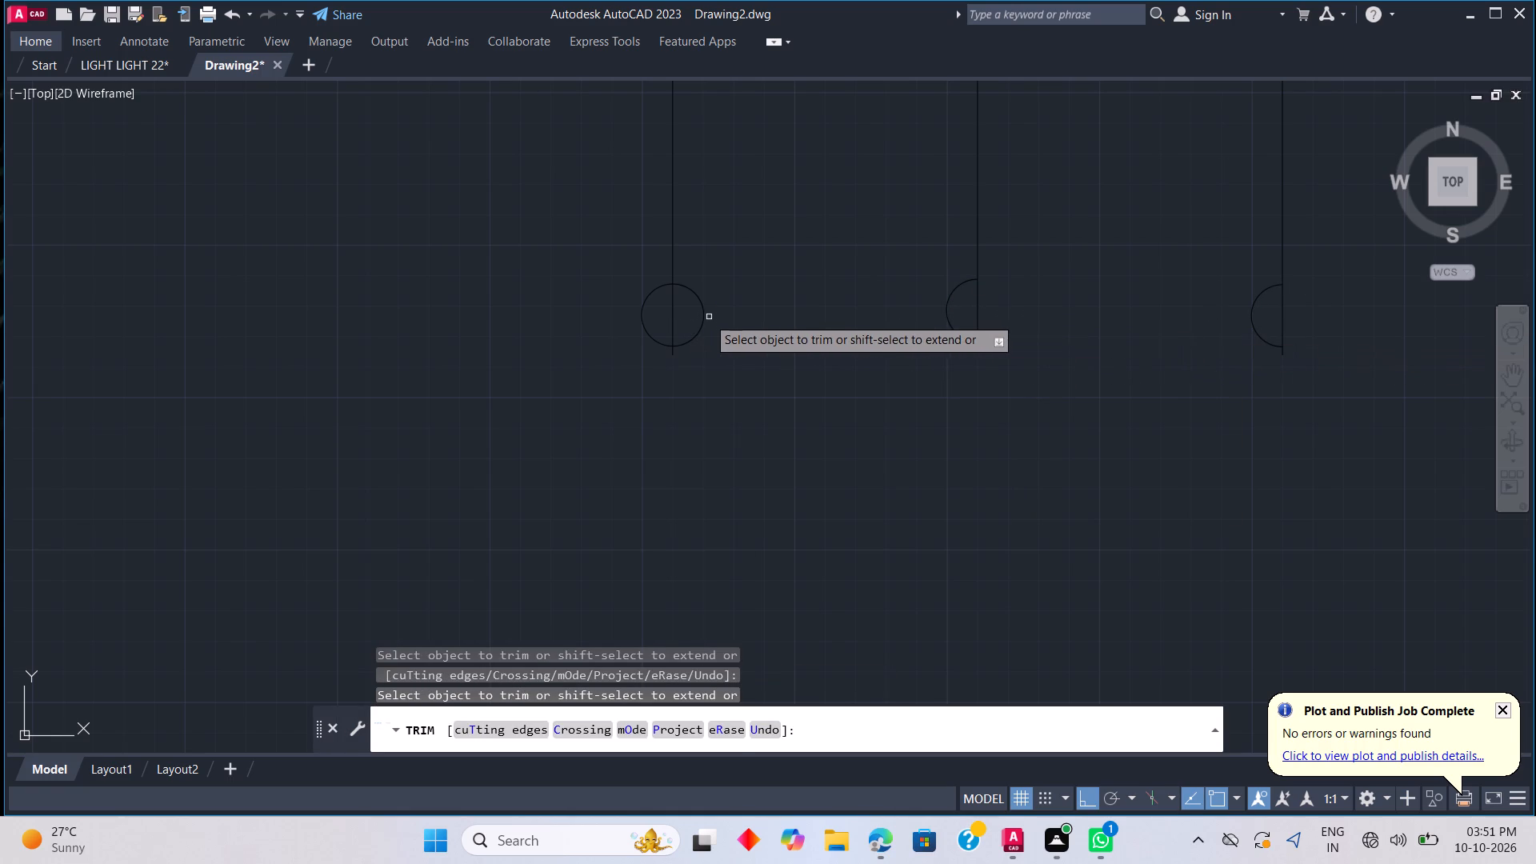
left_click(702, 317)
Trim the short line stubs protruding below the three semicircles.
left_click(673, 354)
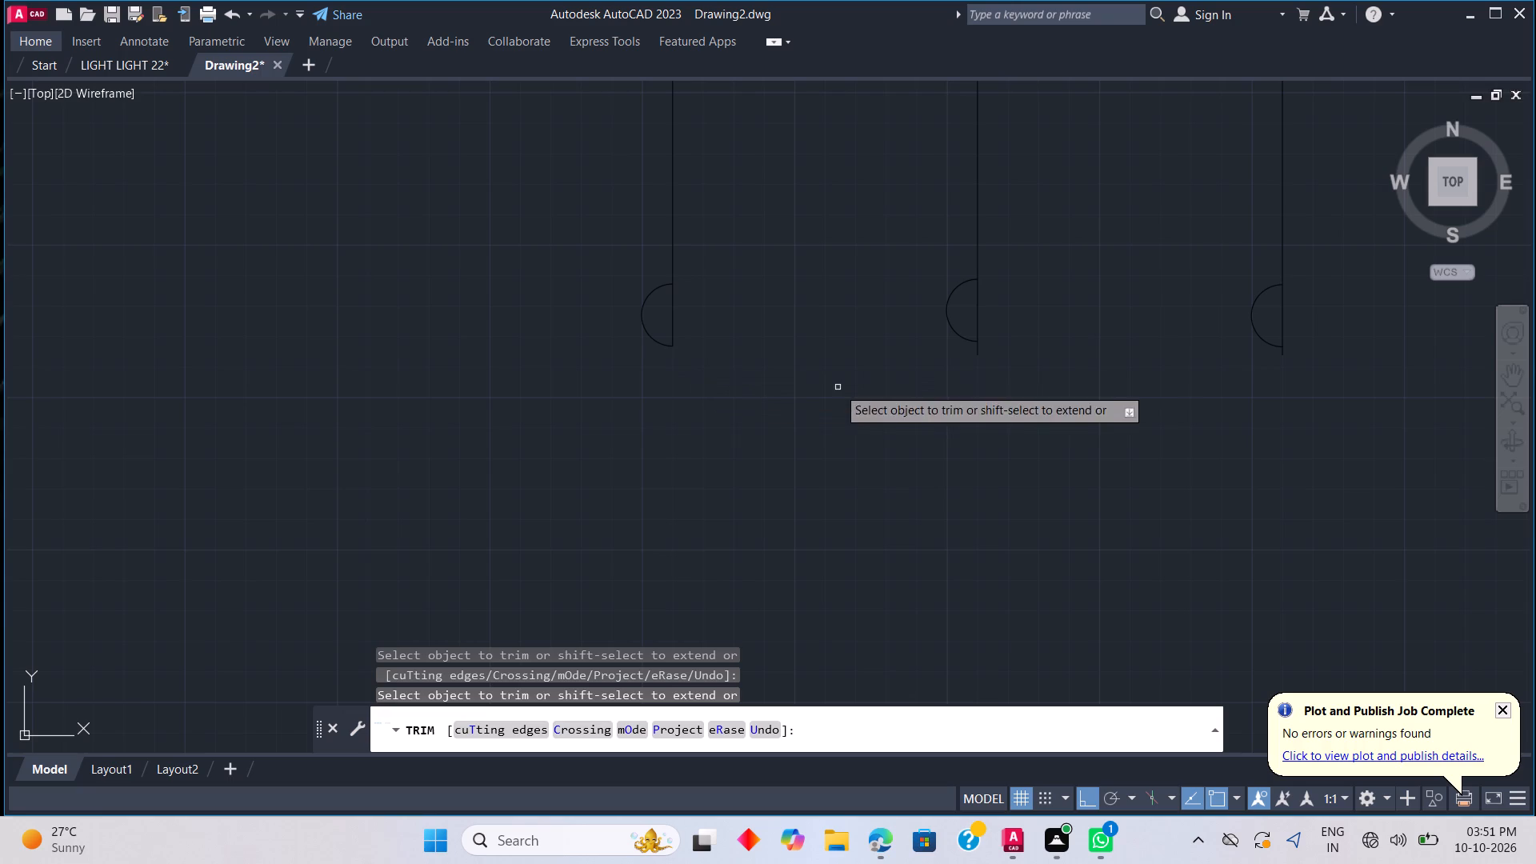
left_click(976, 353)
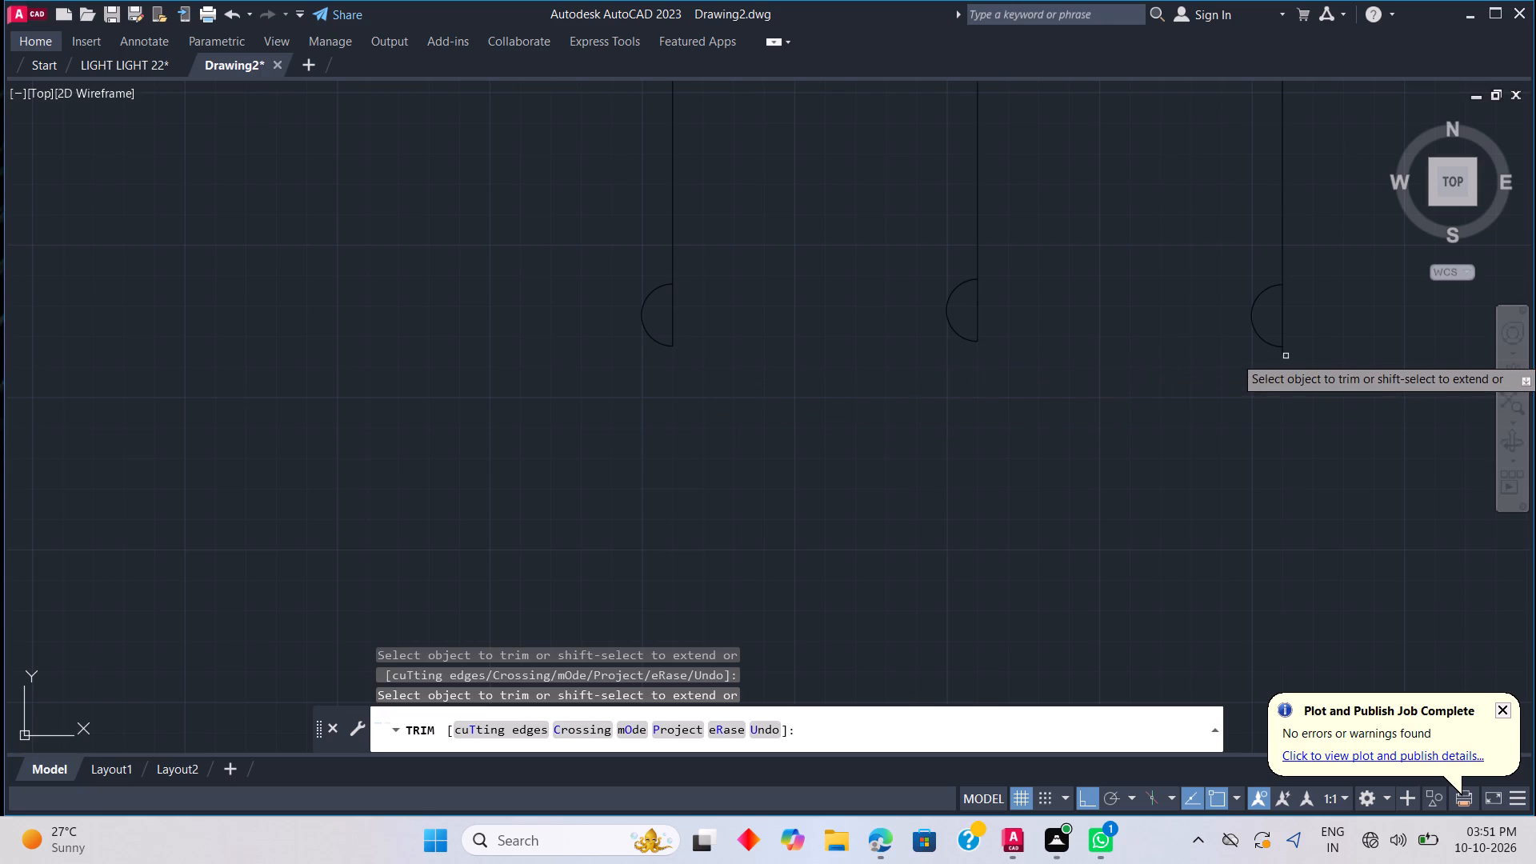
left_click(1282, 356)
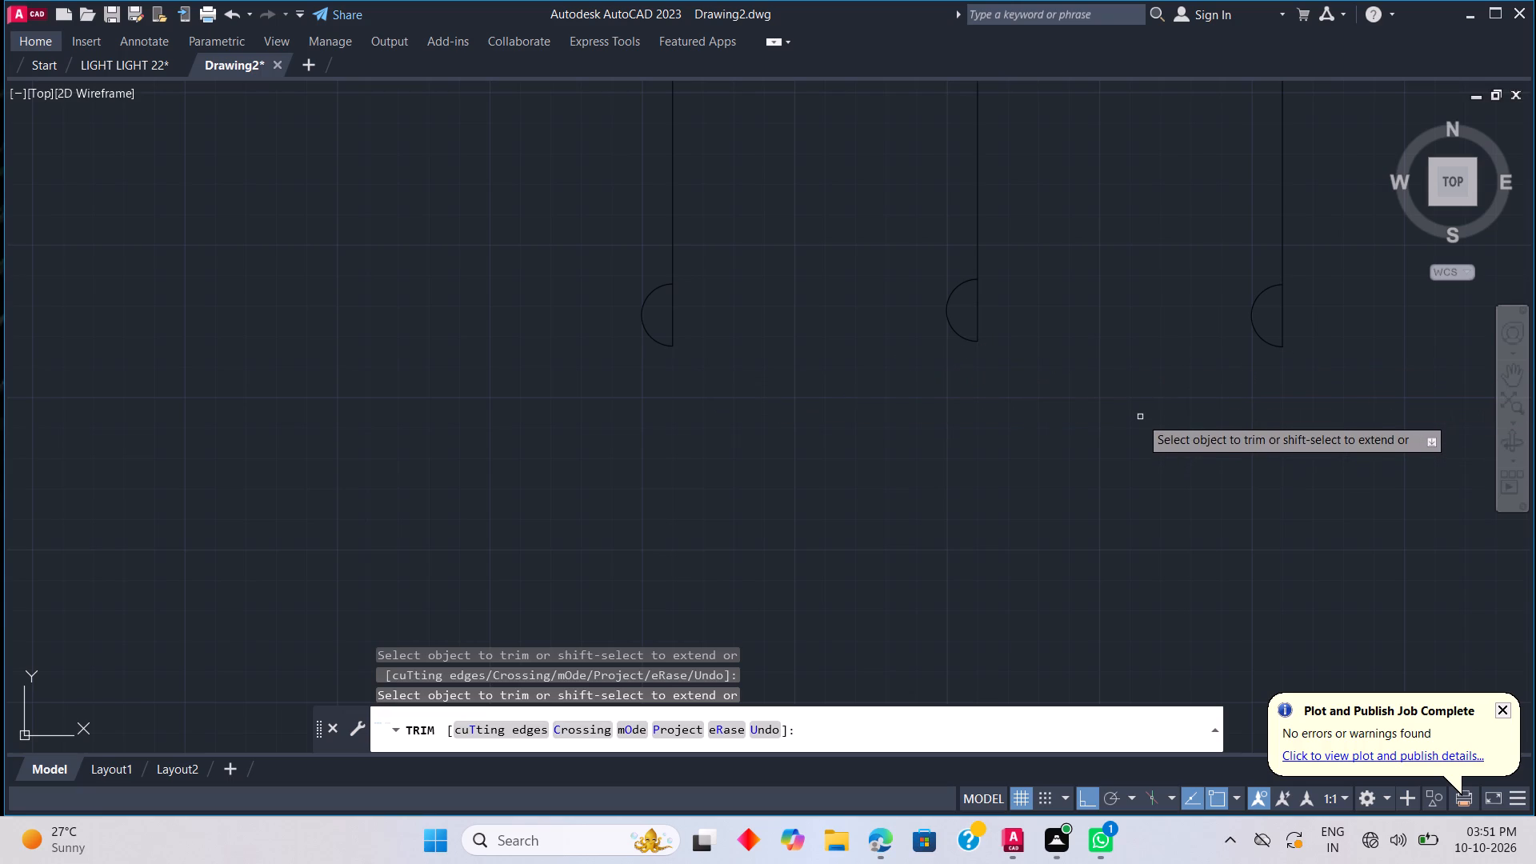
key("Escape")
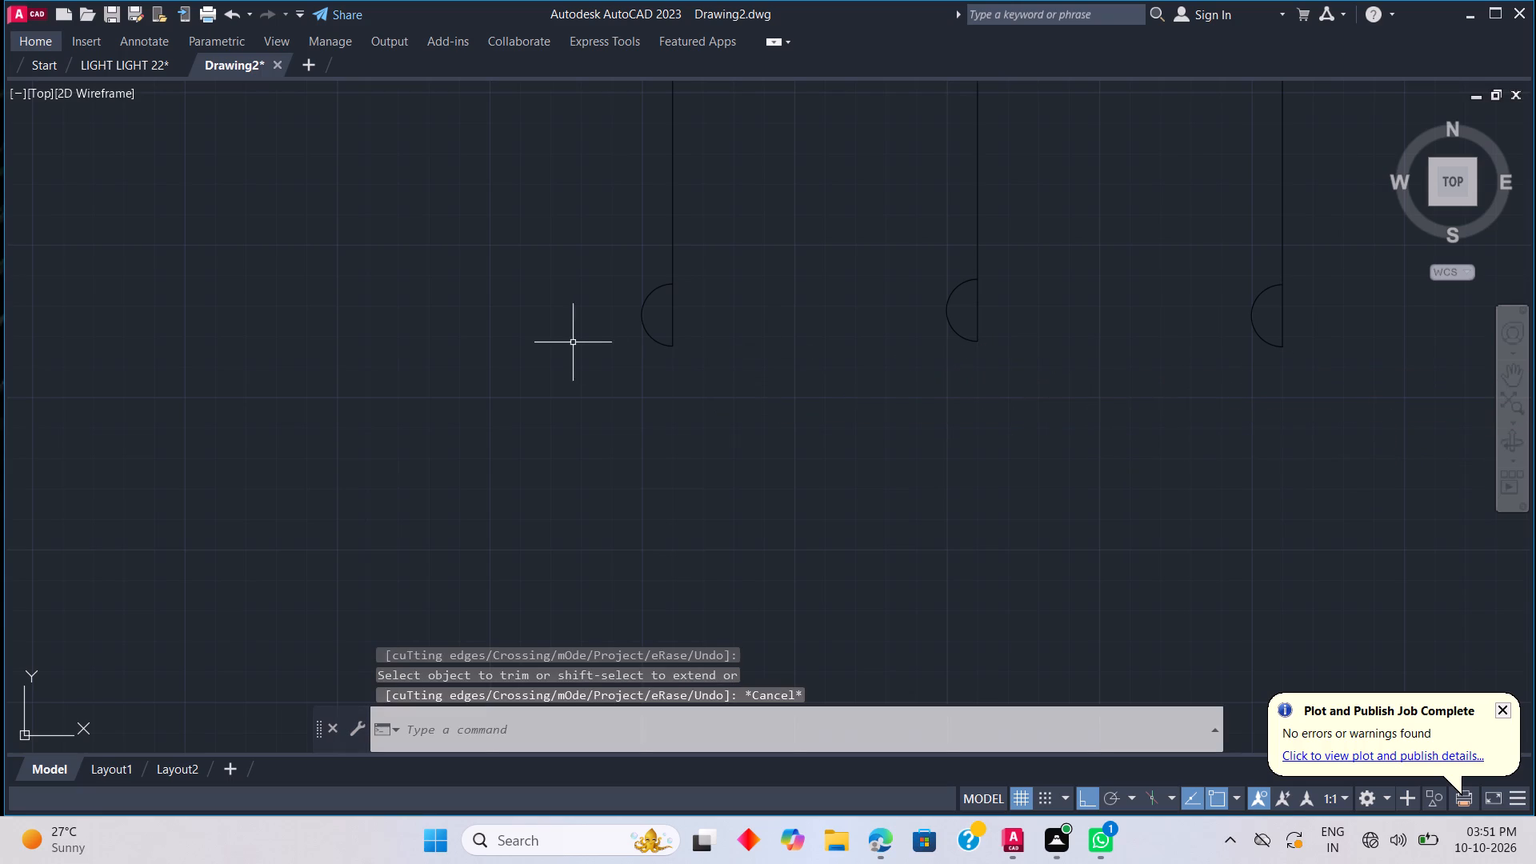
Move the semicircle on the leftmost long vertical line to Layer5.
left_click(639, 308)
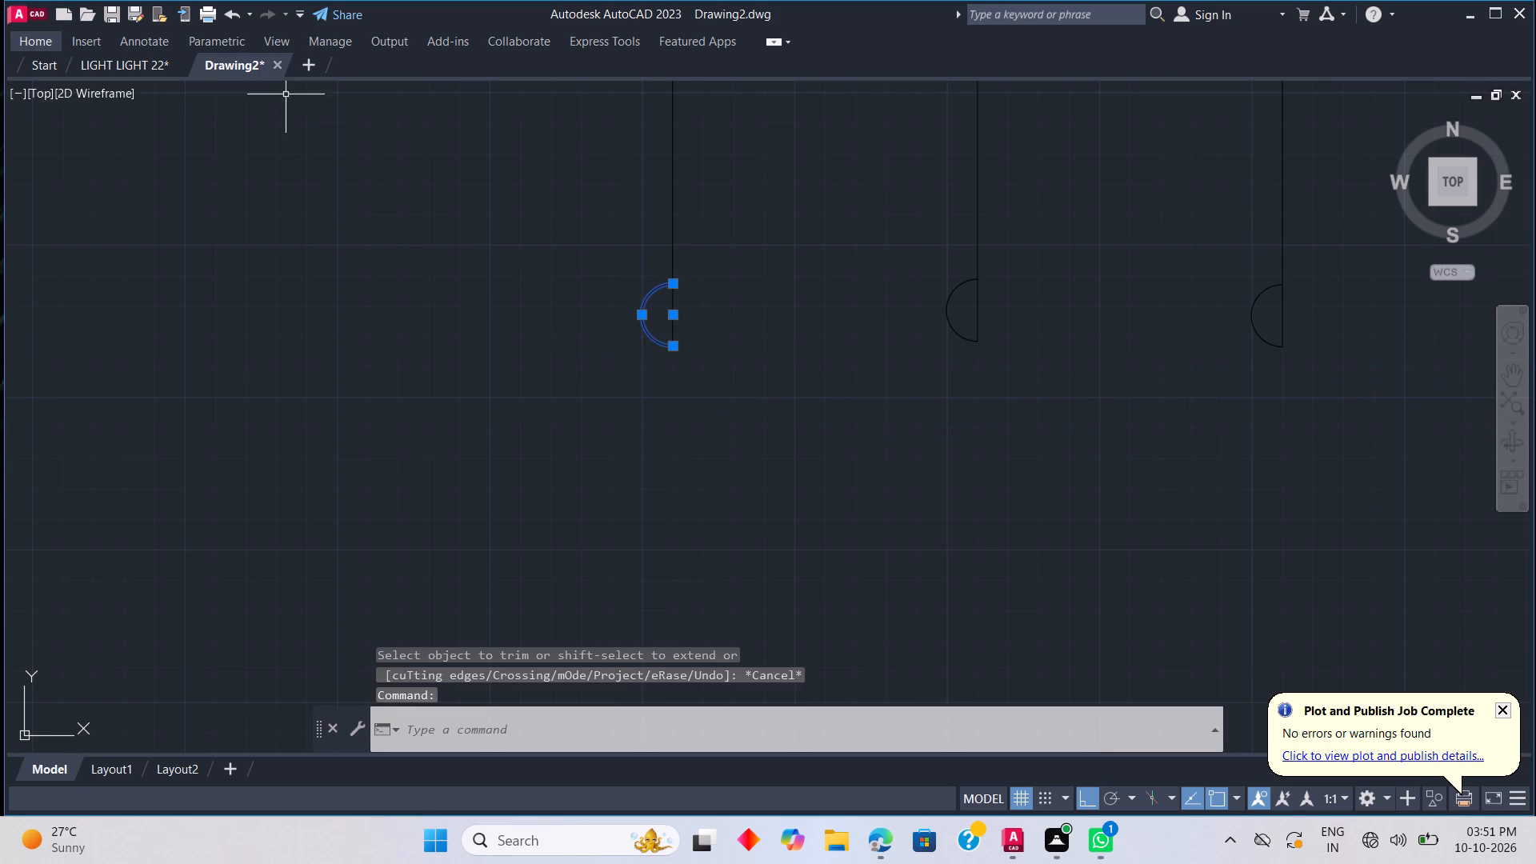
left_click(784, 41)
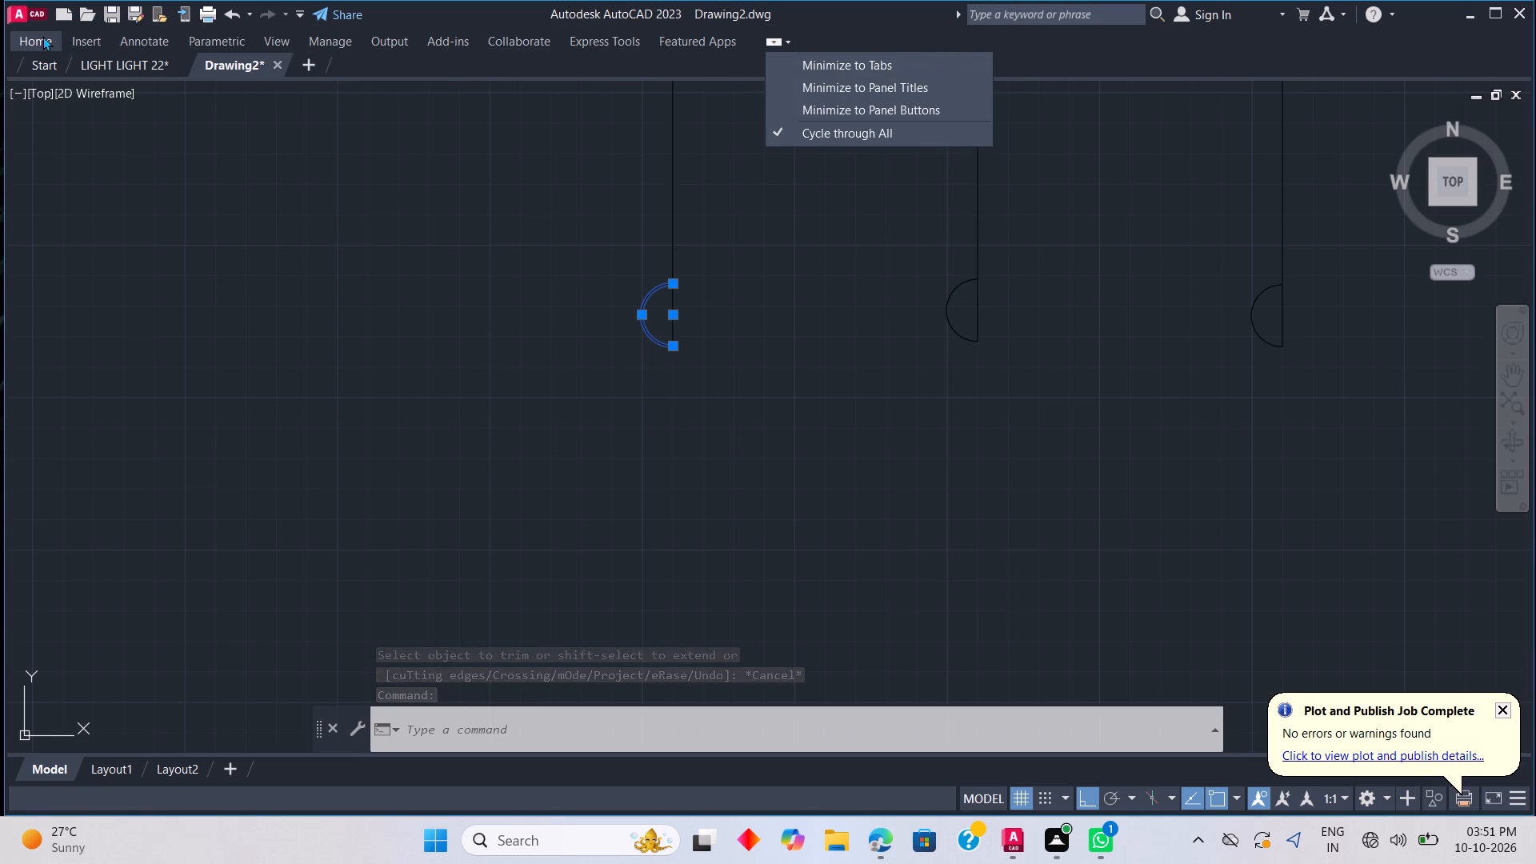
left_click(42, 36)
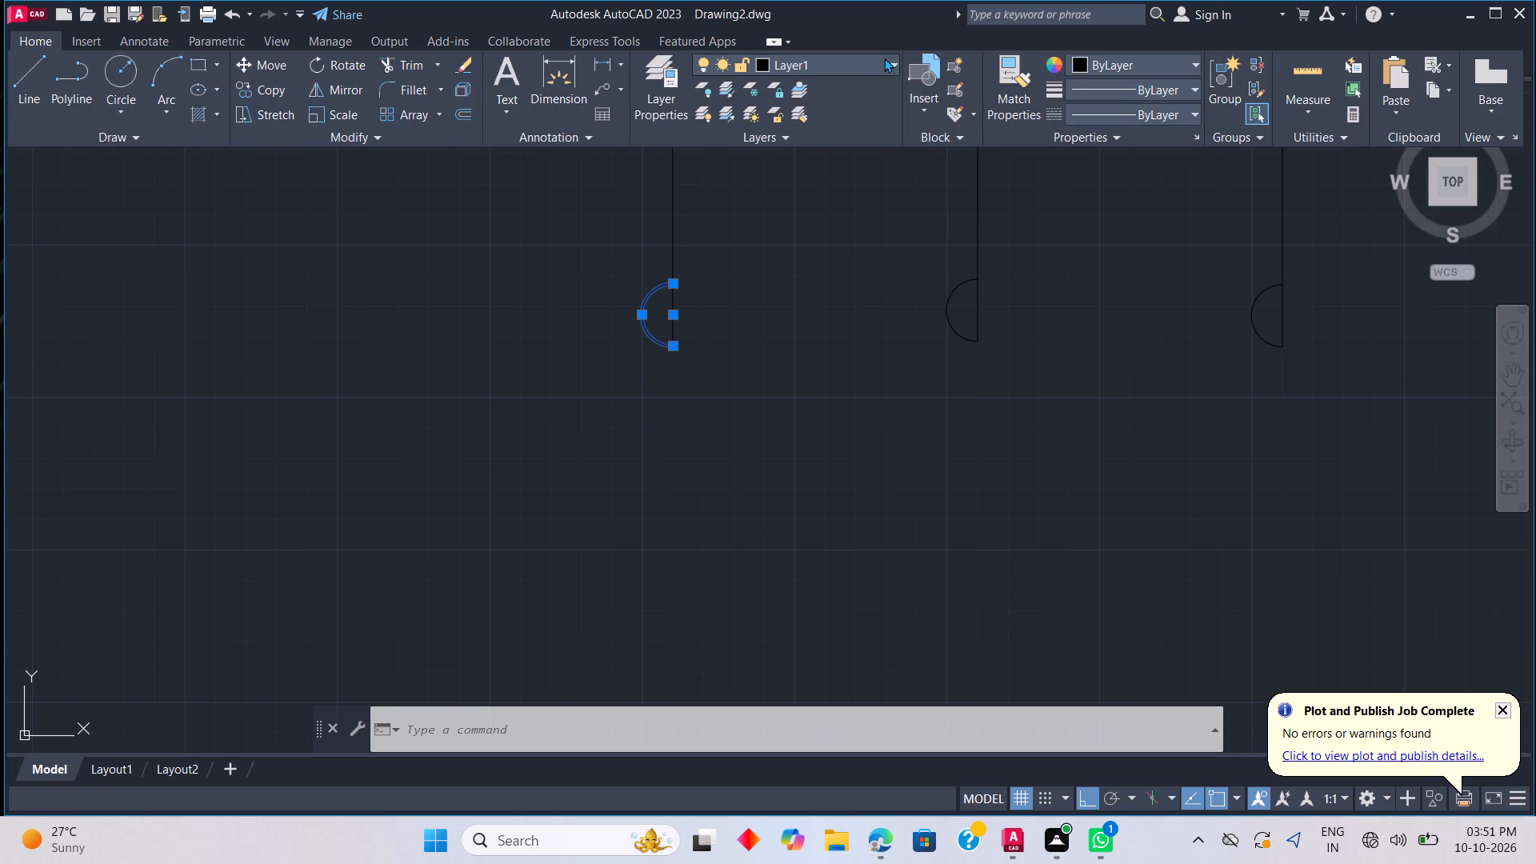
left_click(886, 65)
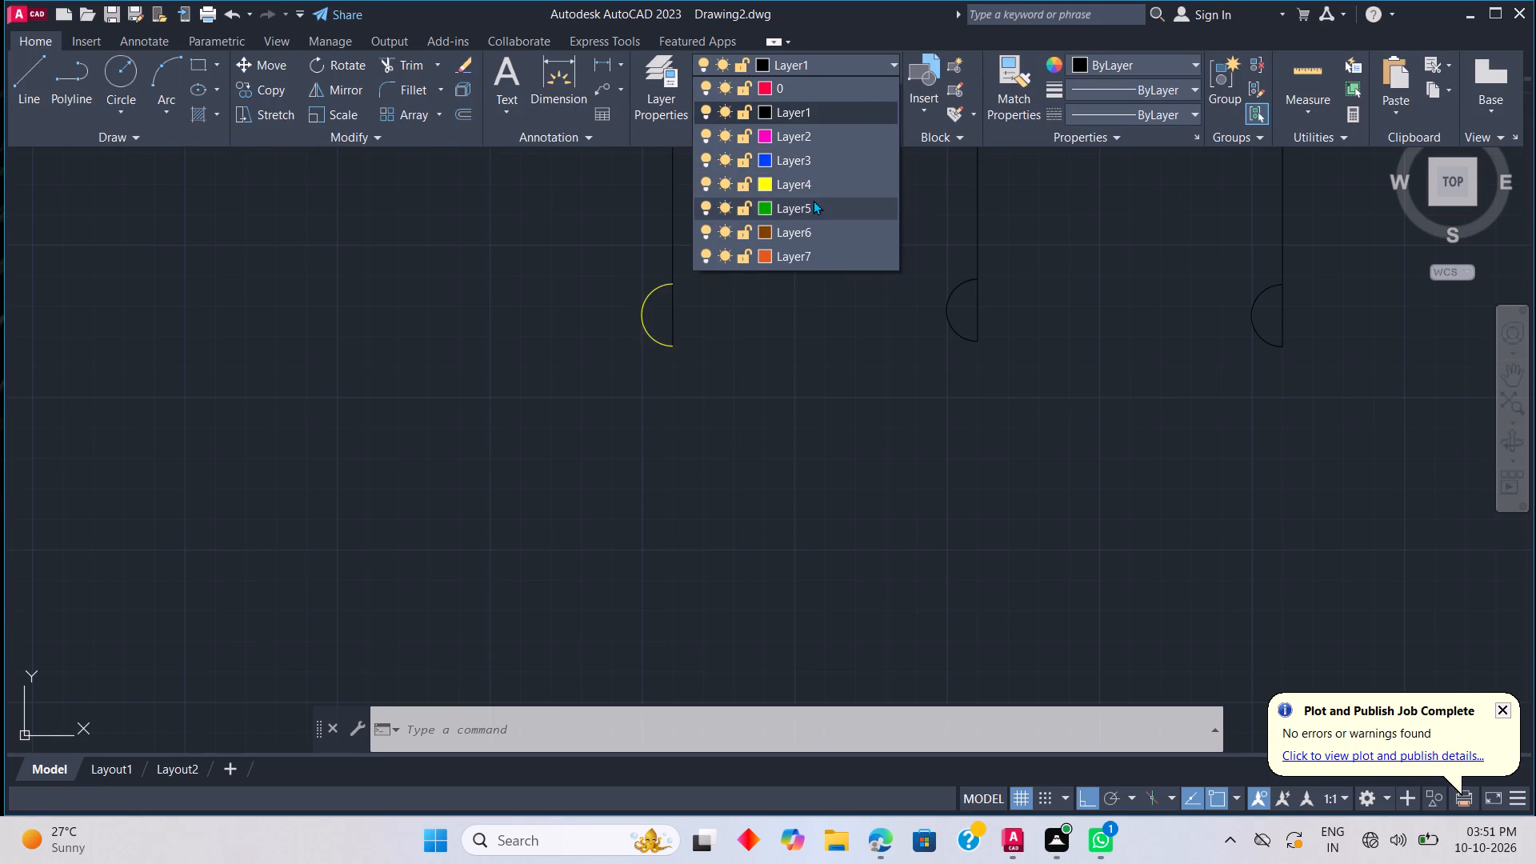
left_click(813, 200)
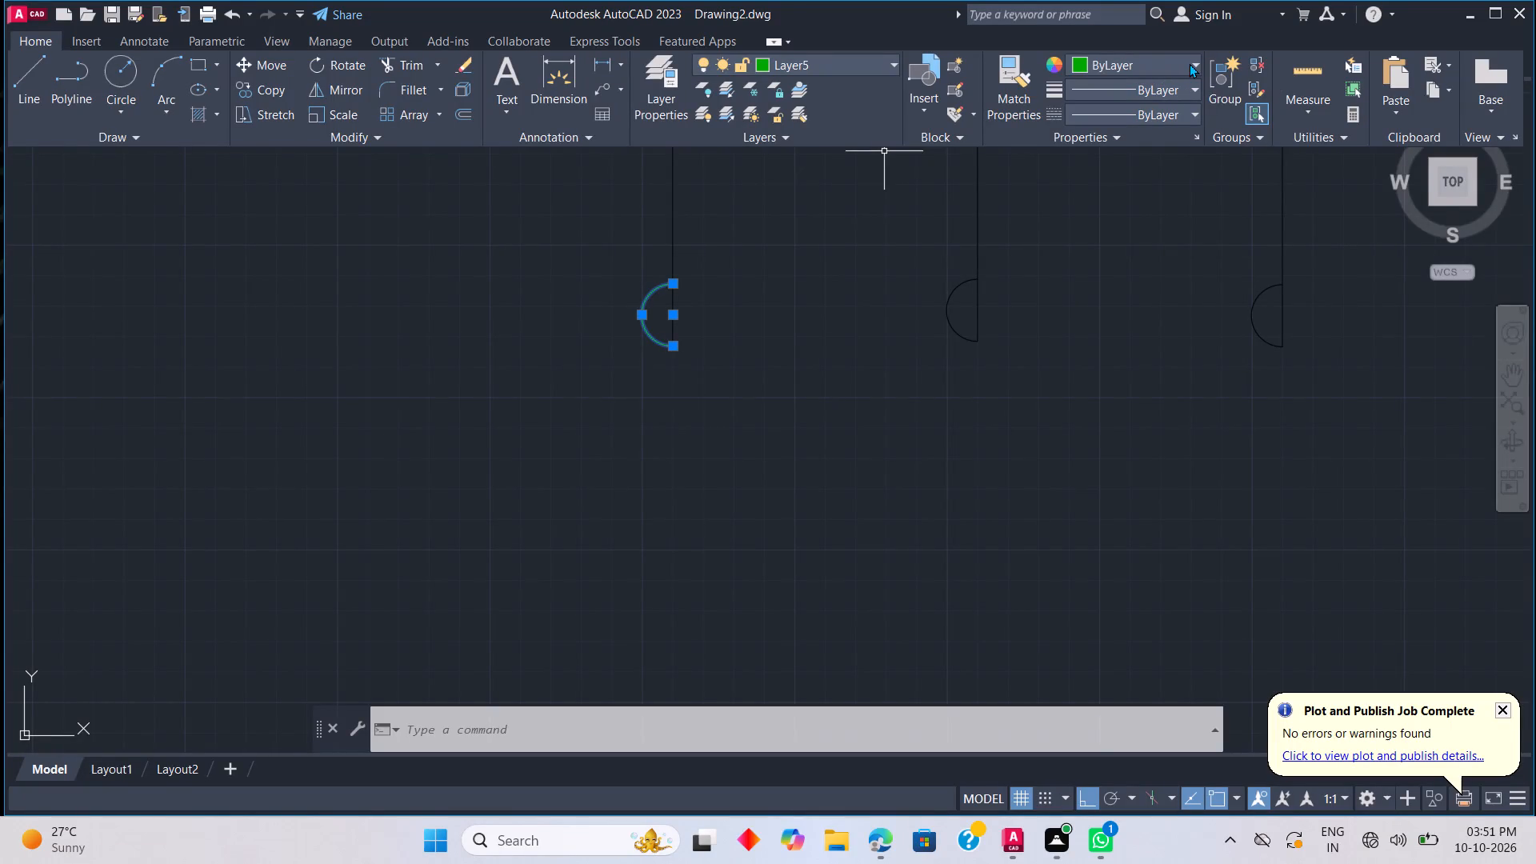
Move the semicircles on the middle and rightmost long vertical lines to Layer5.
key("Escape")
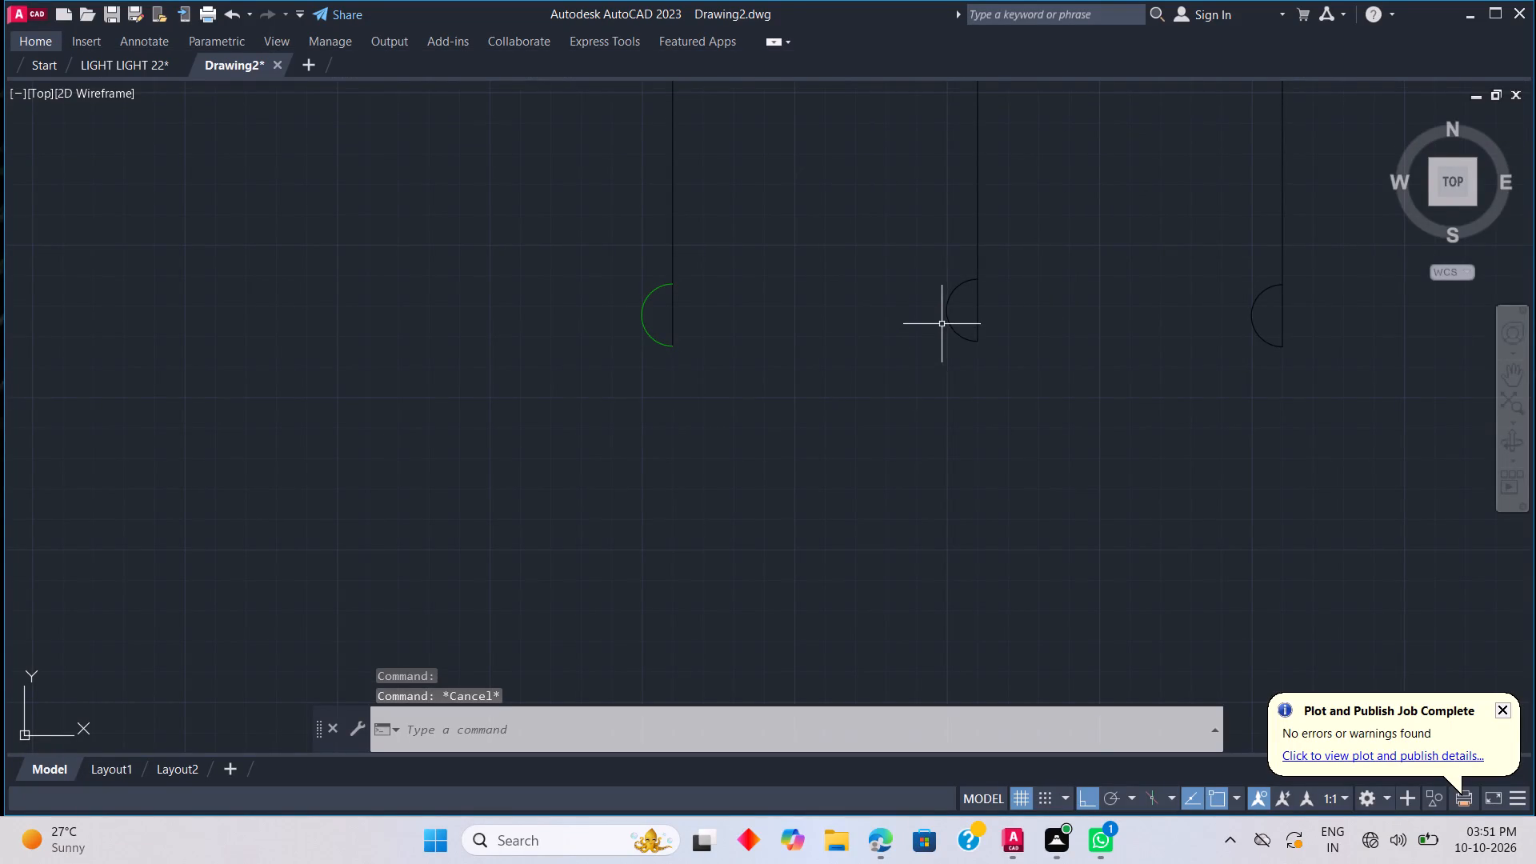
left_click(947, 318)
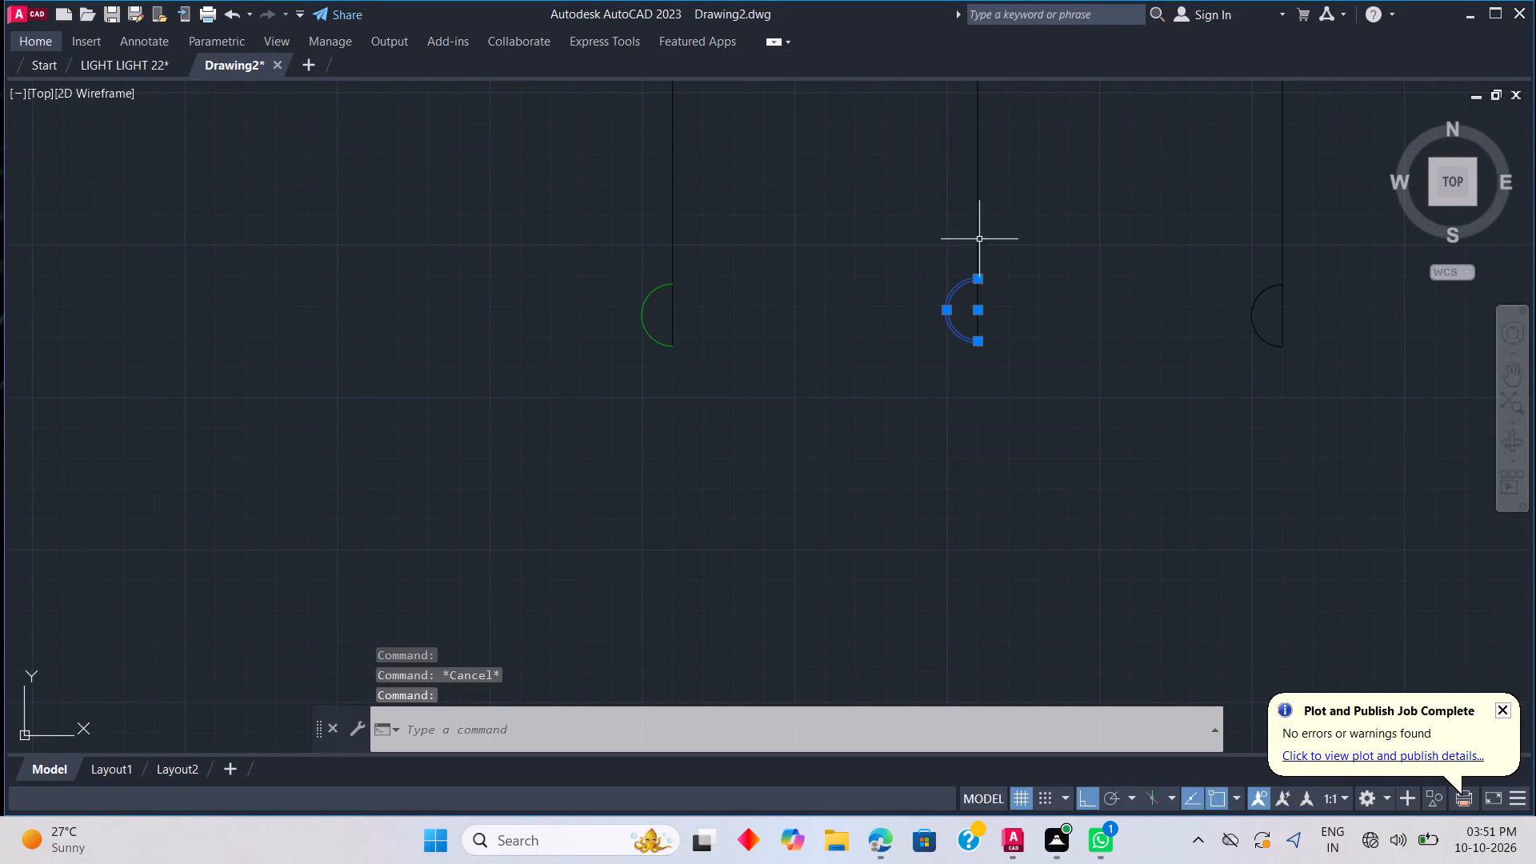
left_click(34, 42)
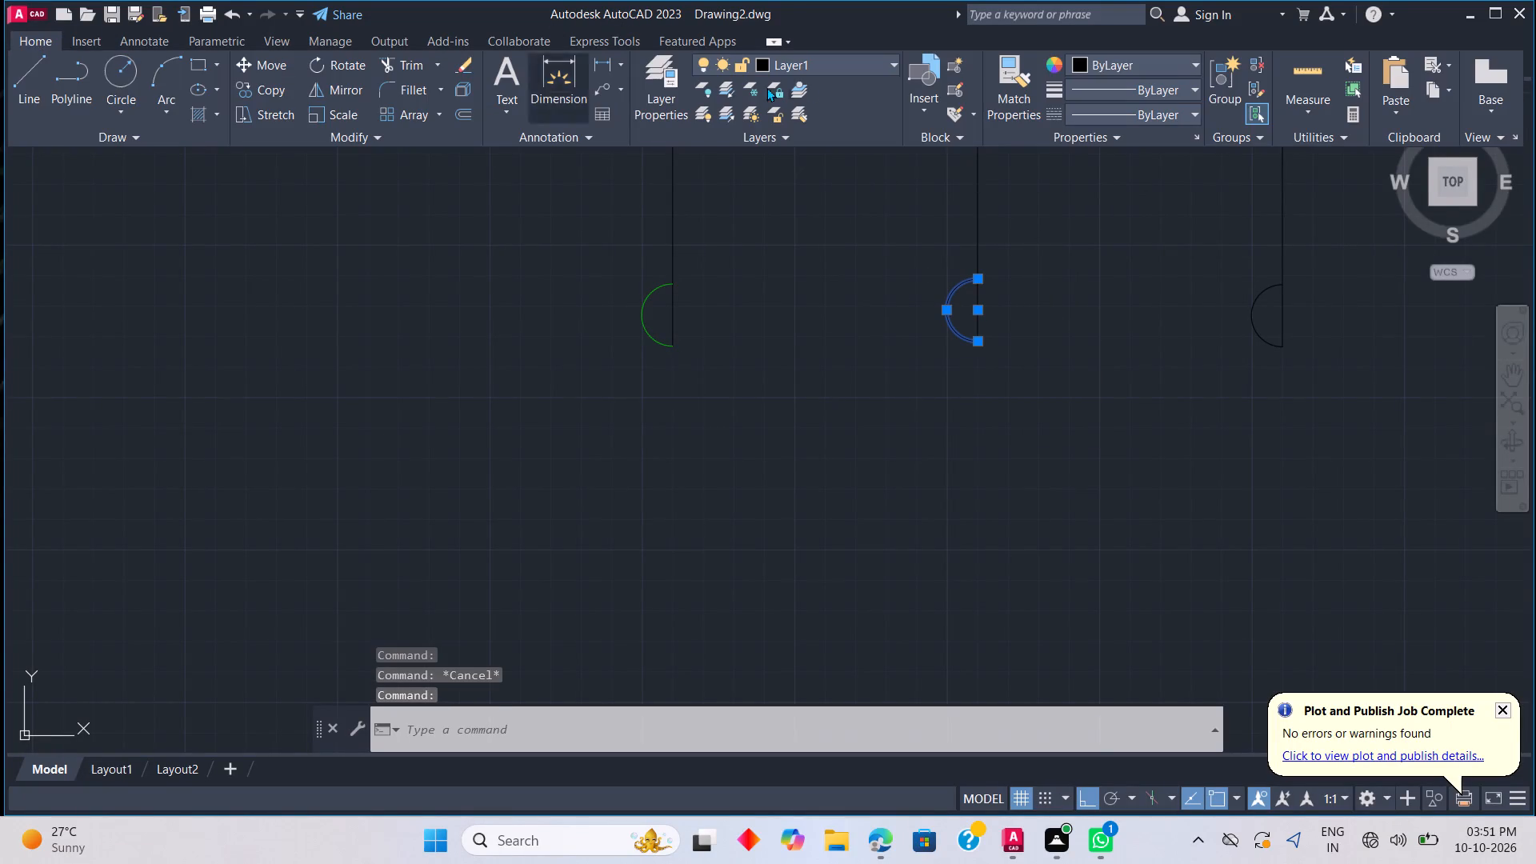
left_click(886, 66)
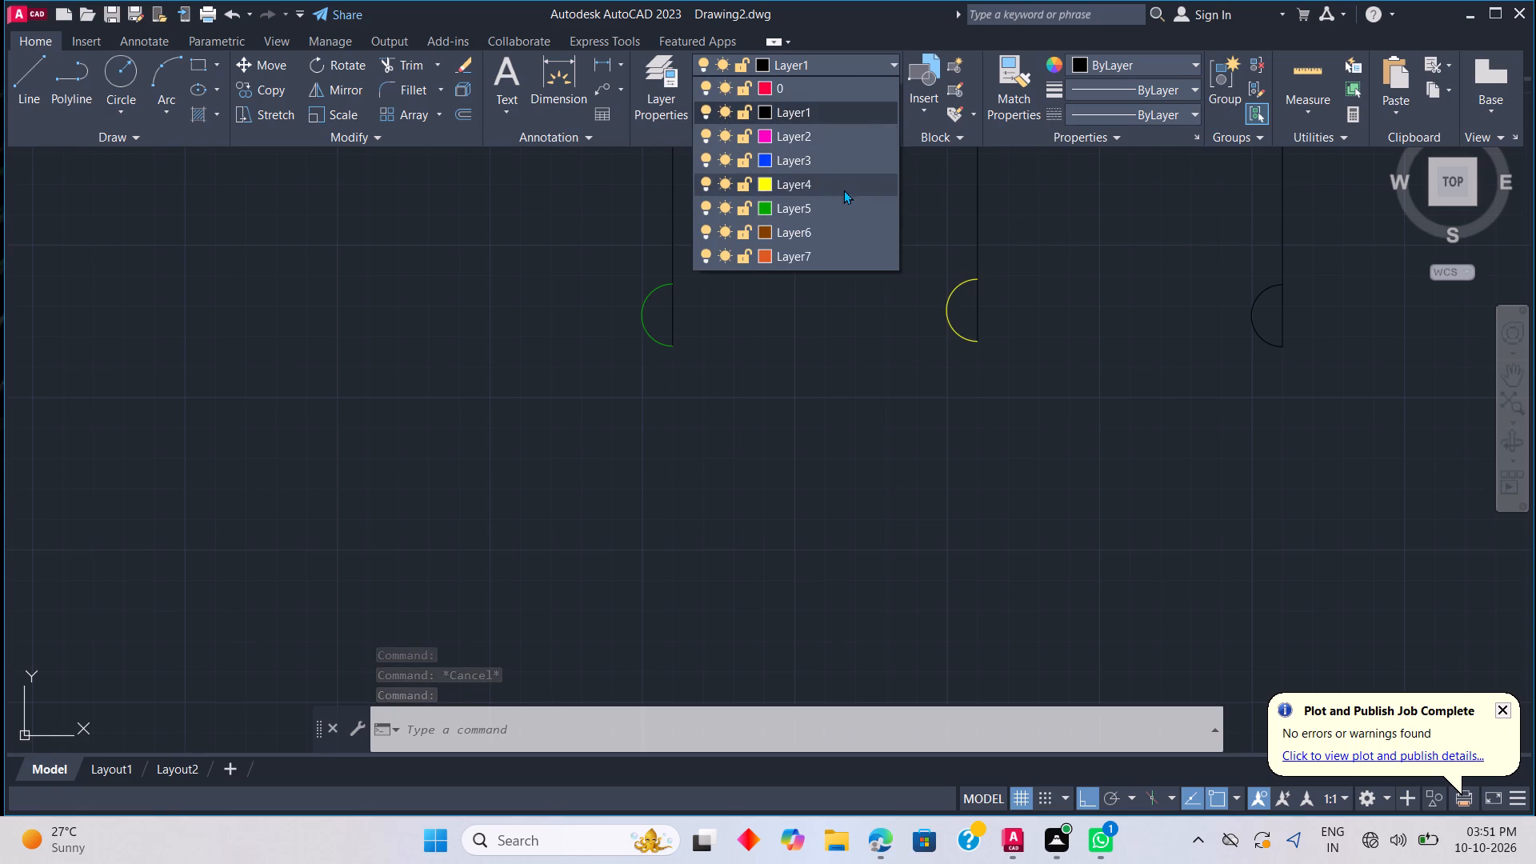
left_click(843, 200)
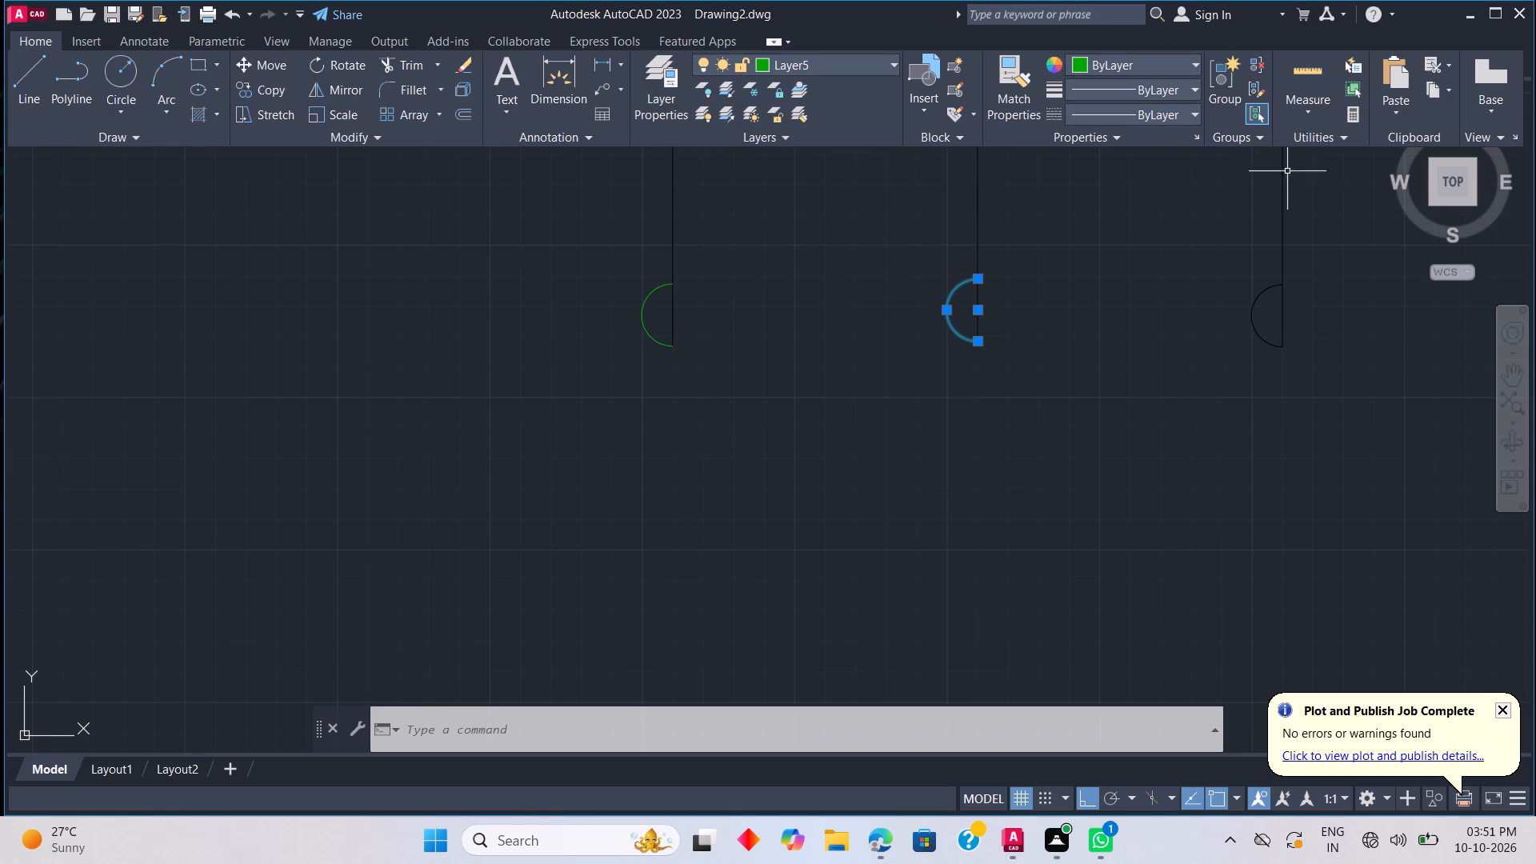
left_click(1259, 301)
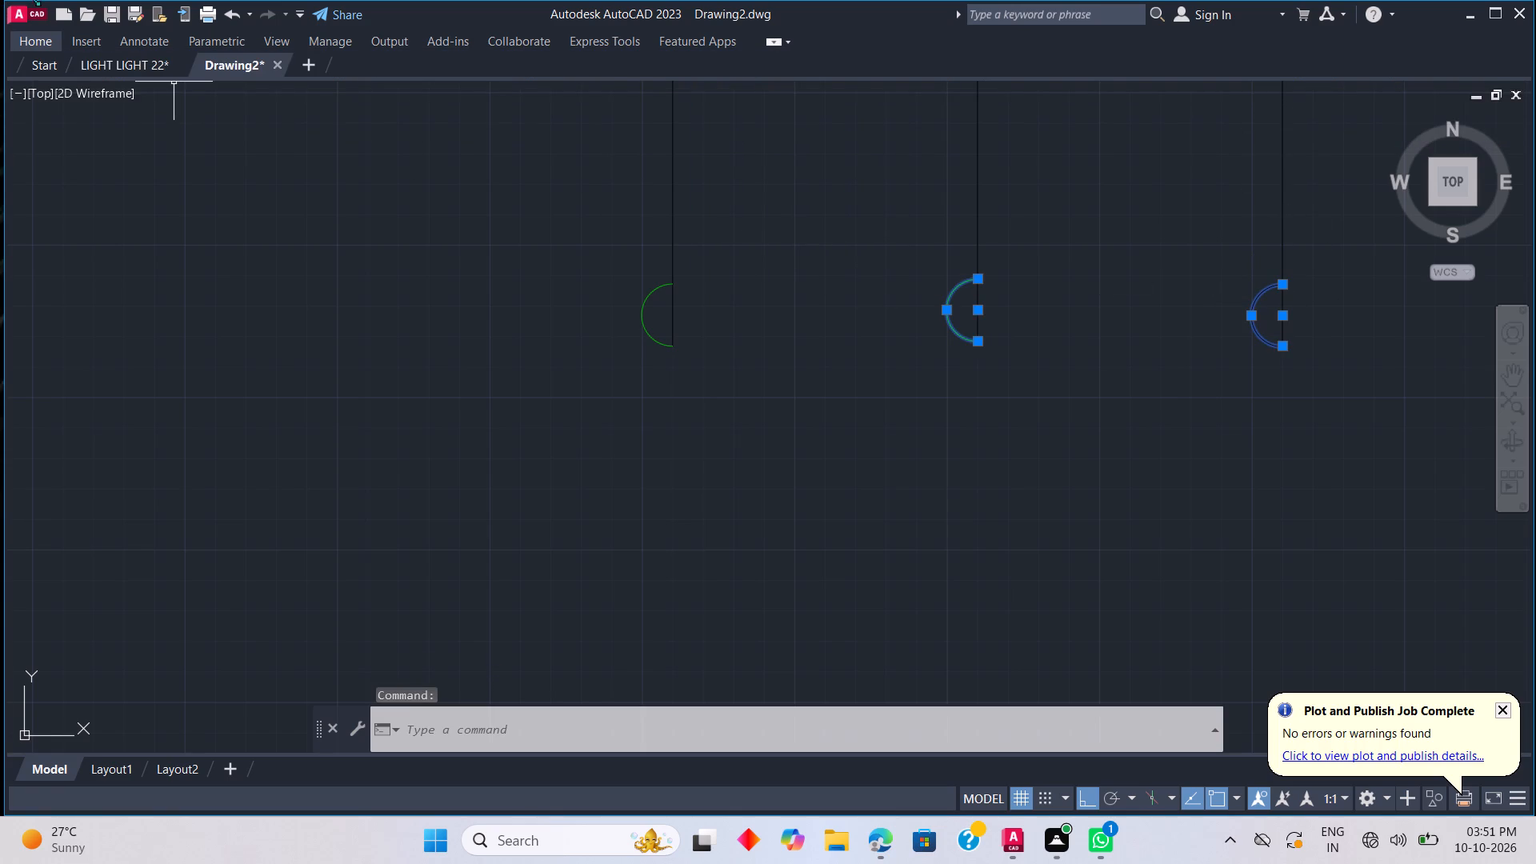
left_click(46, 39)
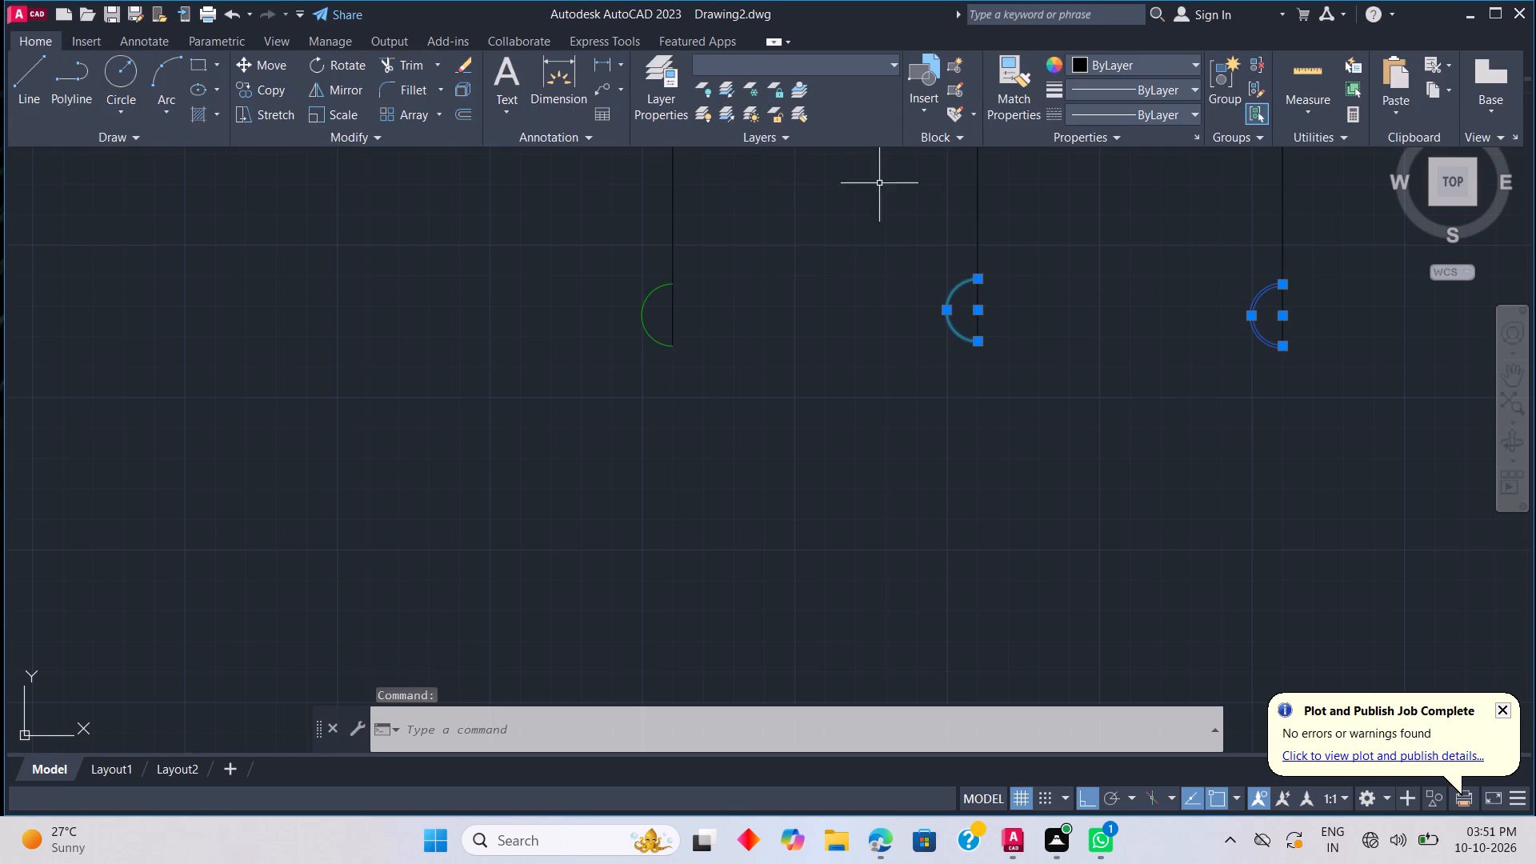
left_click(1124, 63)
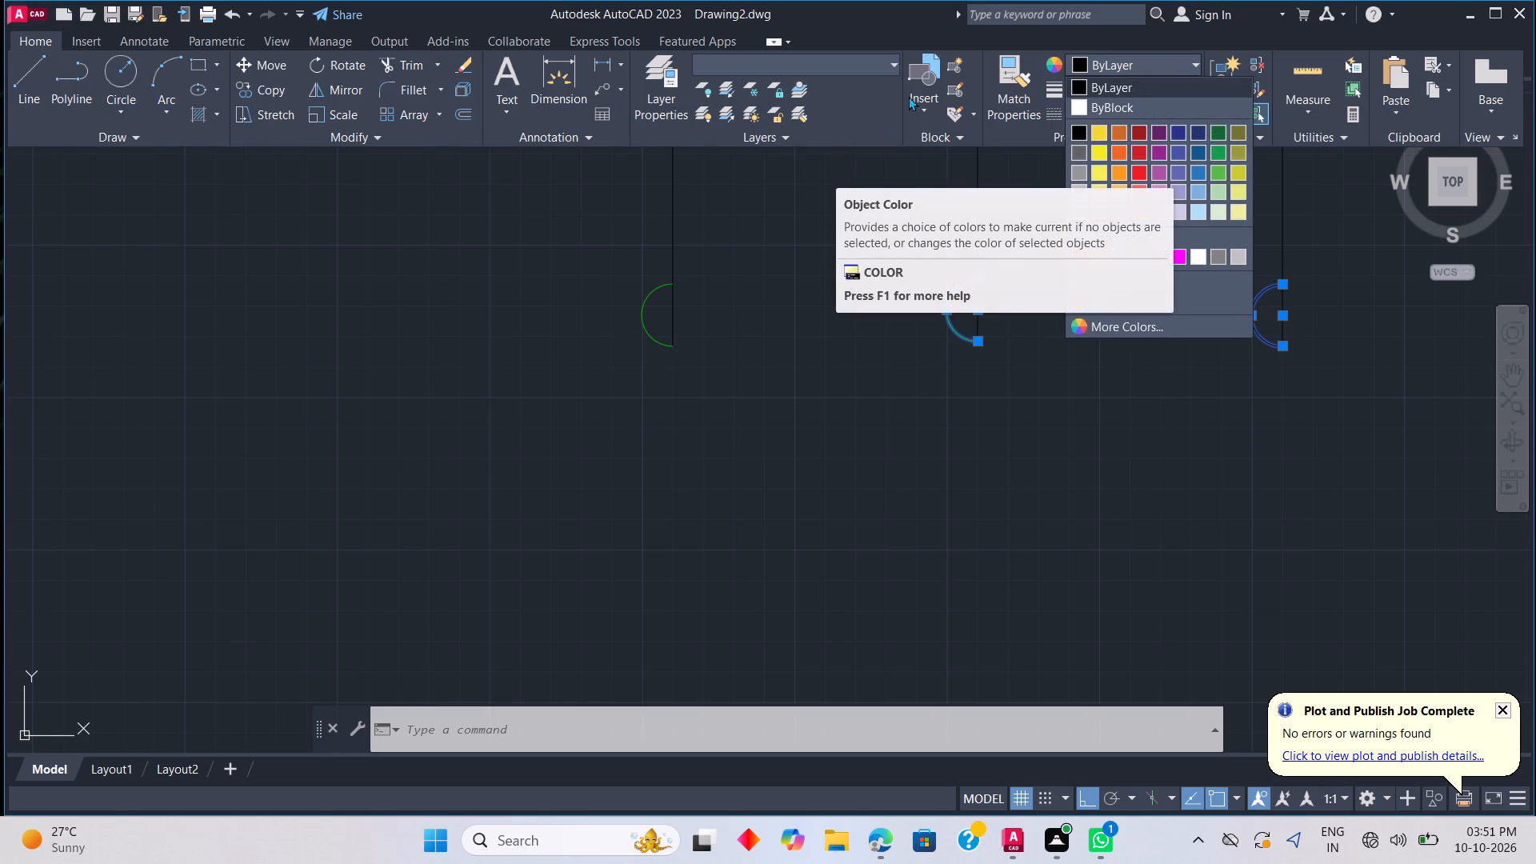
left_click(872, 57)
left_click(882, 64)
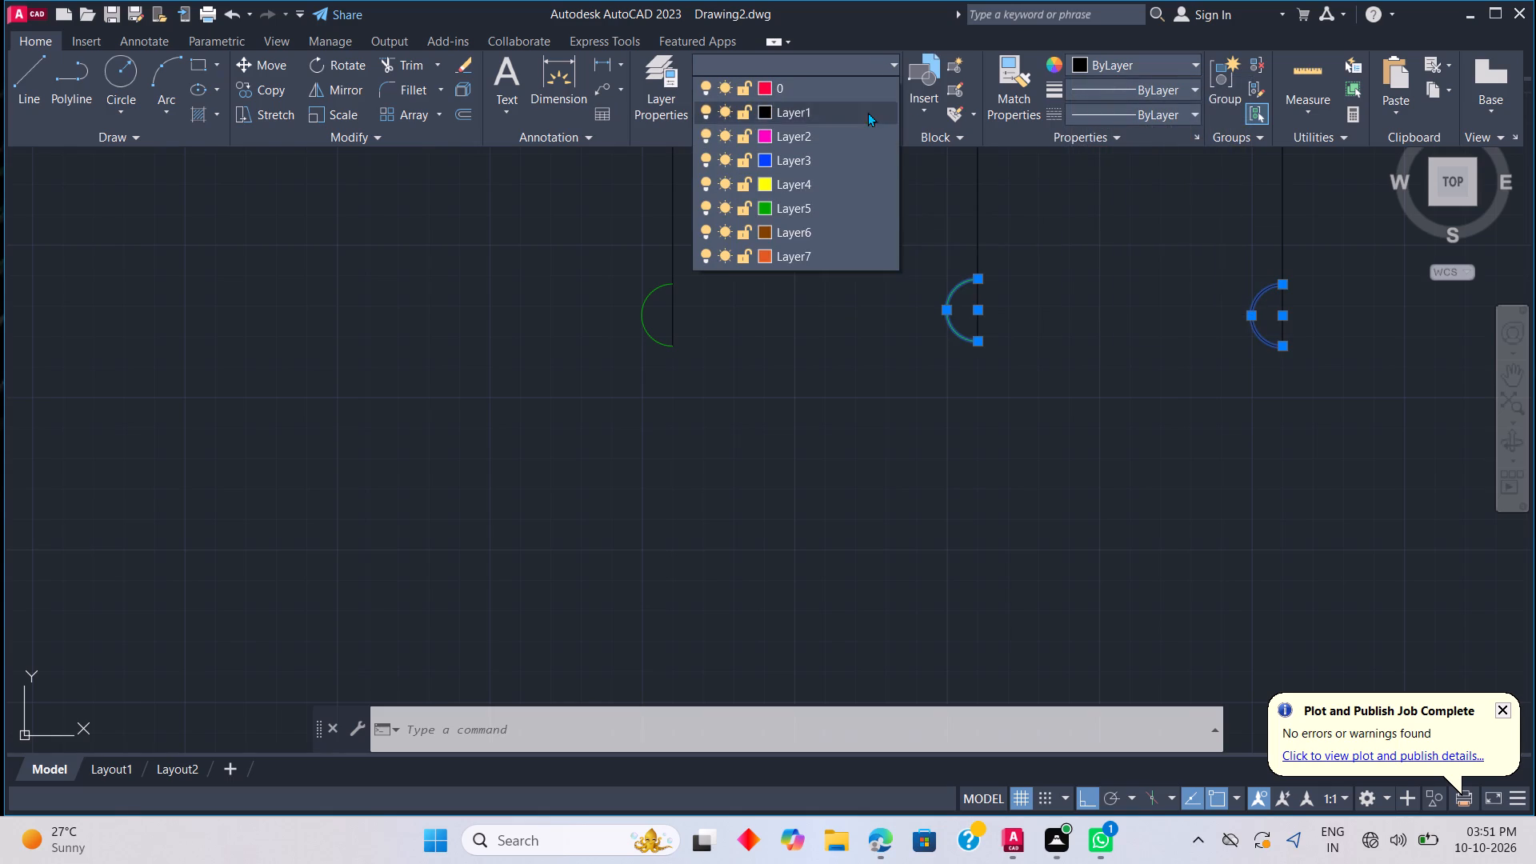
left_click(839, 201)
left_click(870, 355)
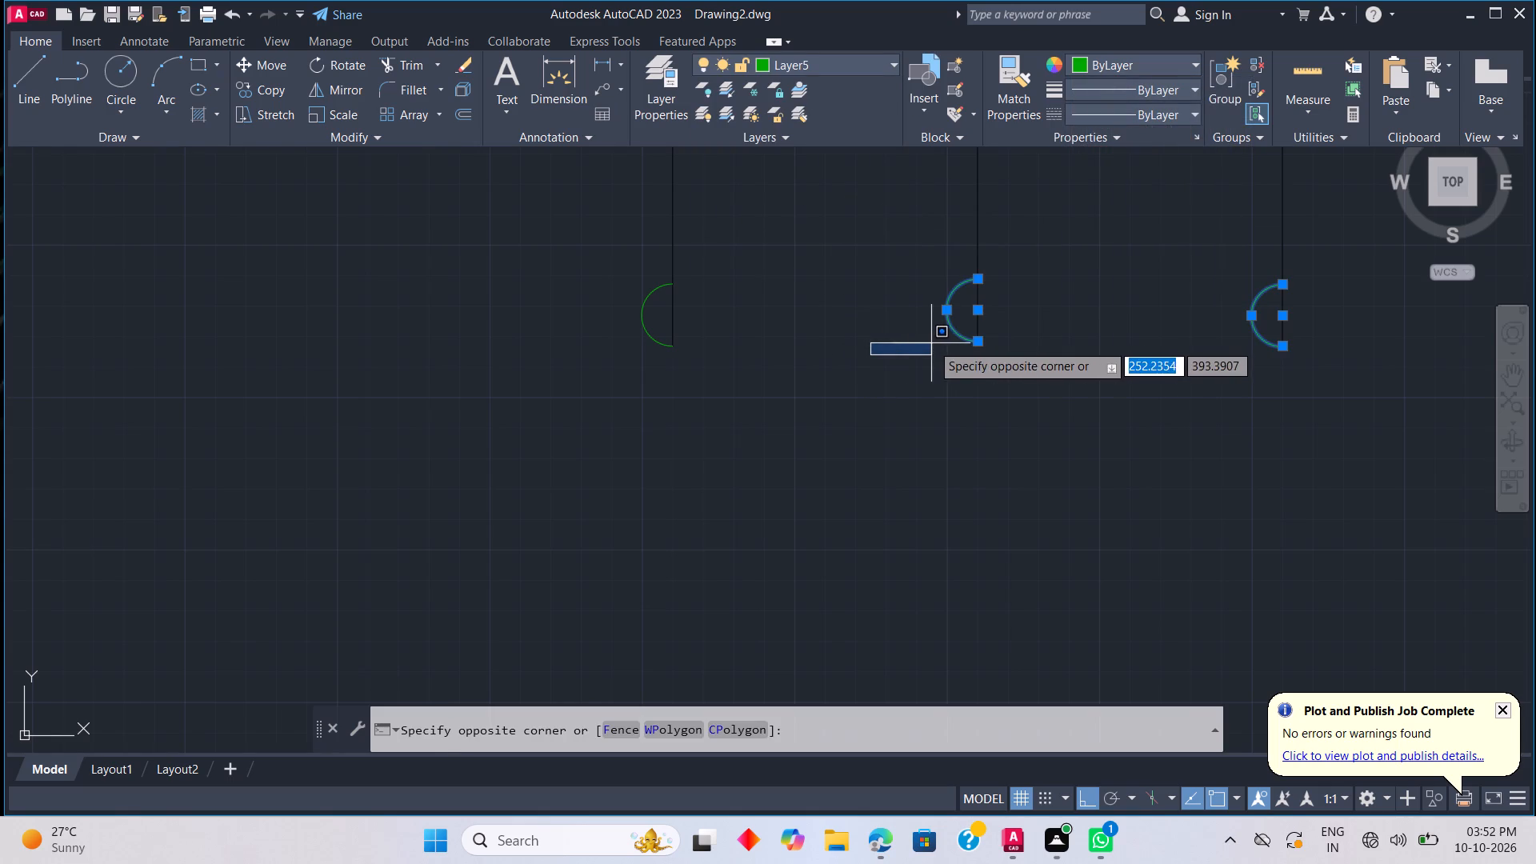
key("Escape")
key("grave")
key("Escape")
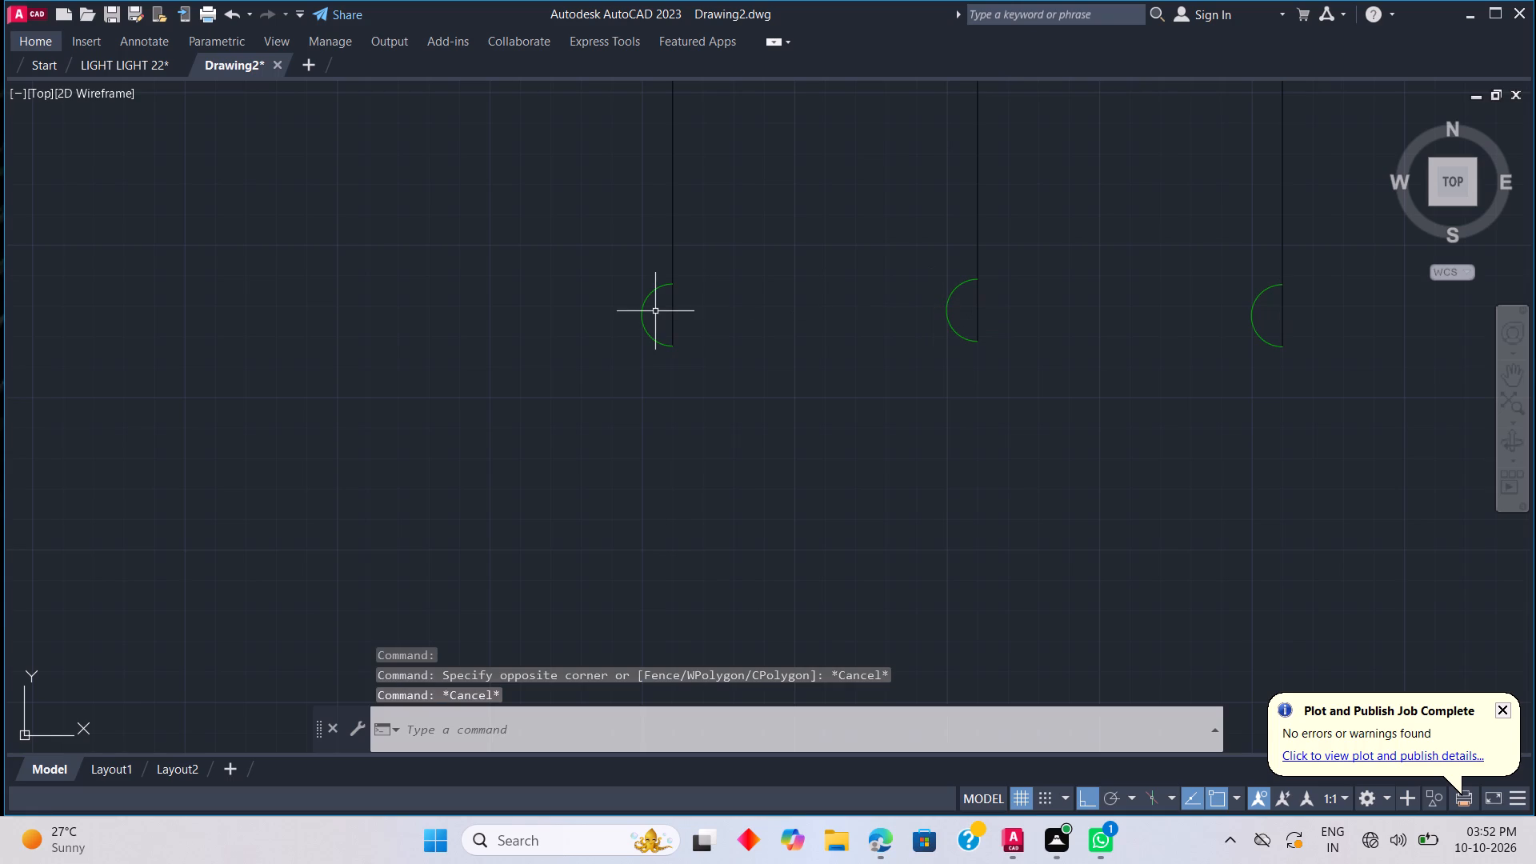
Fill the three semicircles at the lower ends of the vertical lines with solid hatch on Layer4.
type("H")
key("space")
left_click(660, 302)
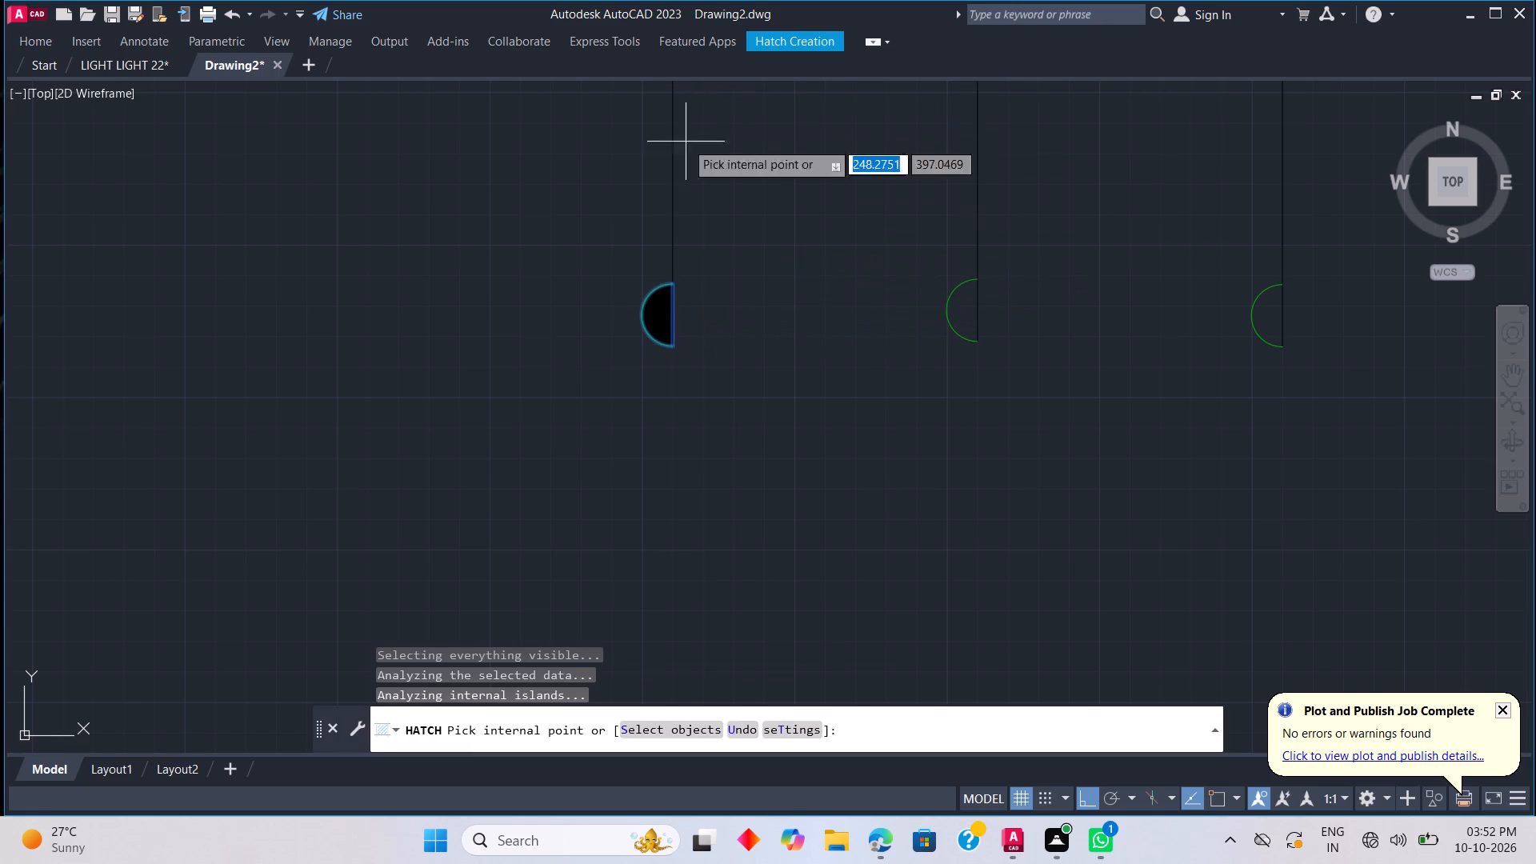
left_click(31, 33)
left_click(786, 59)
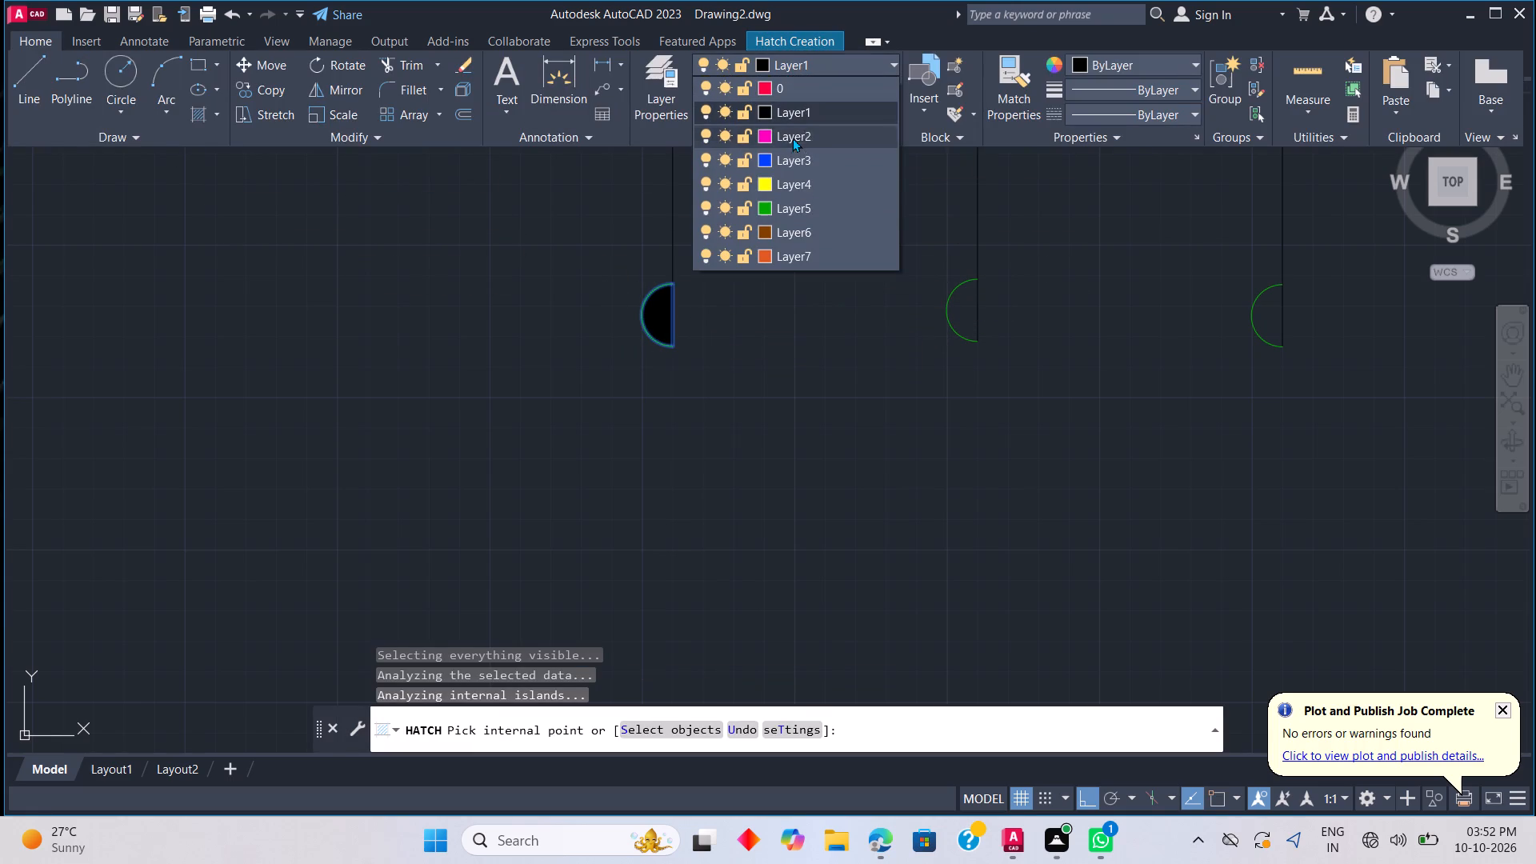
left_click(786, 180)
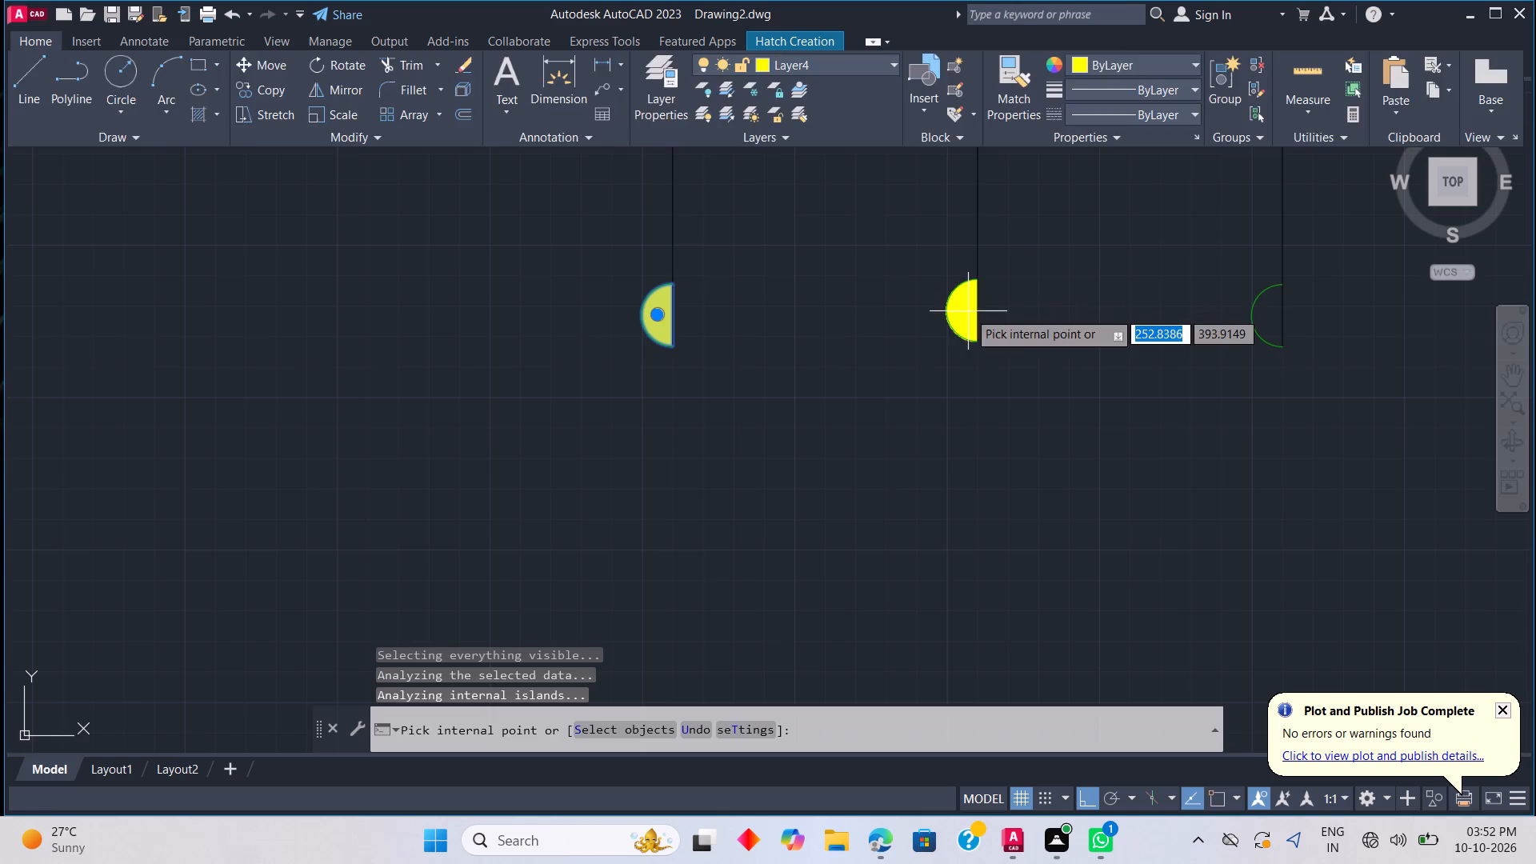
left_click(968, 311)
left_click(1278, 314)
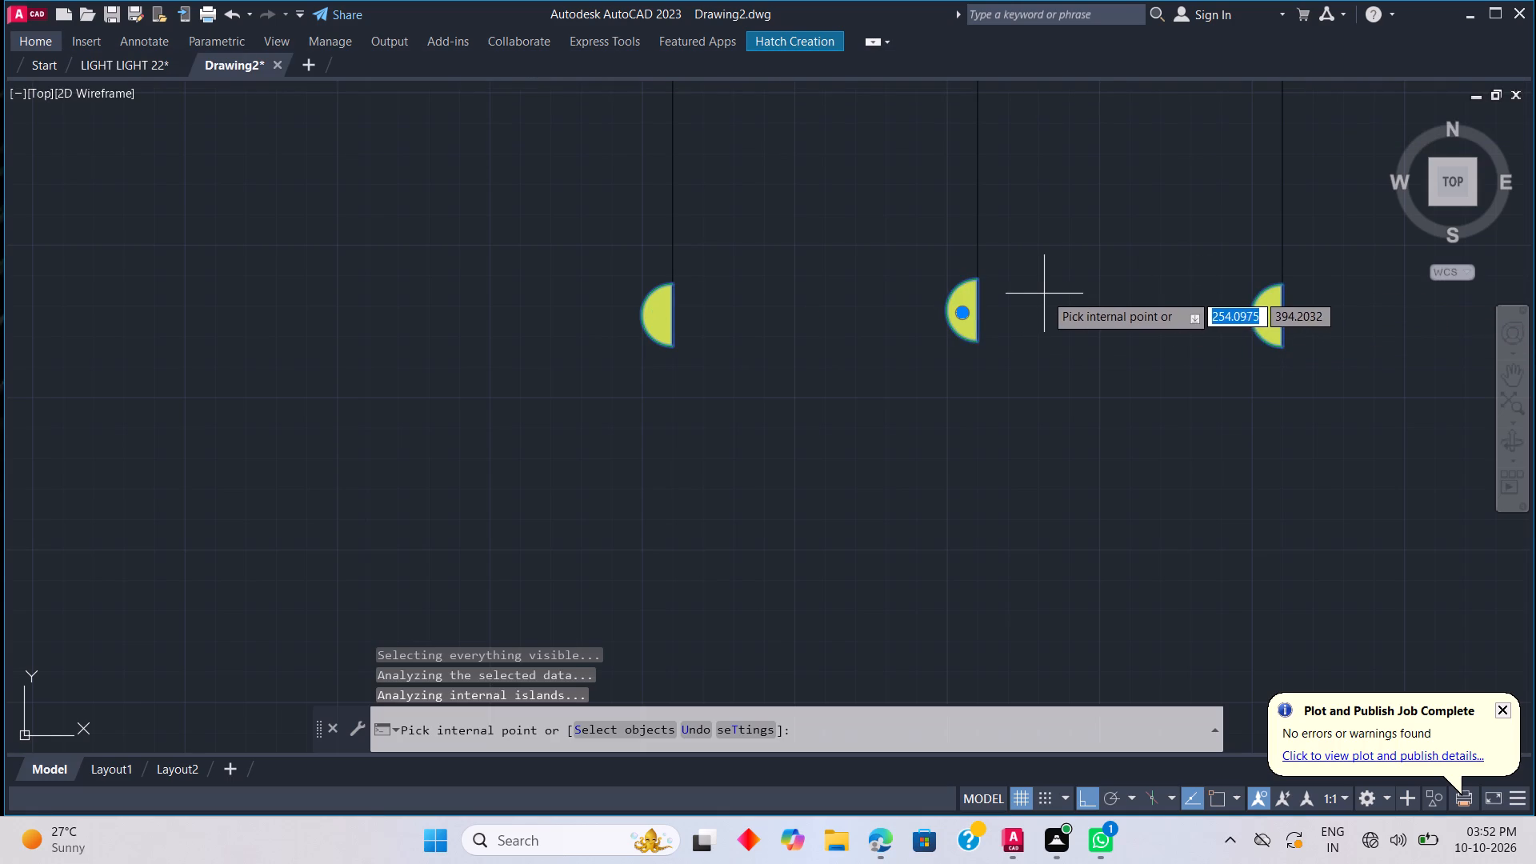
key("grave")
key("Escape")
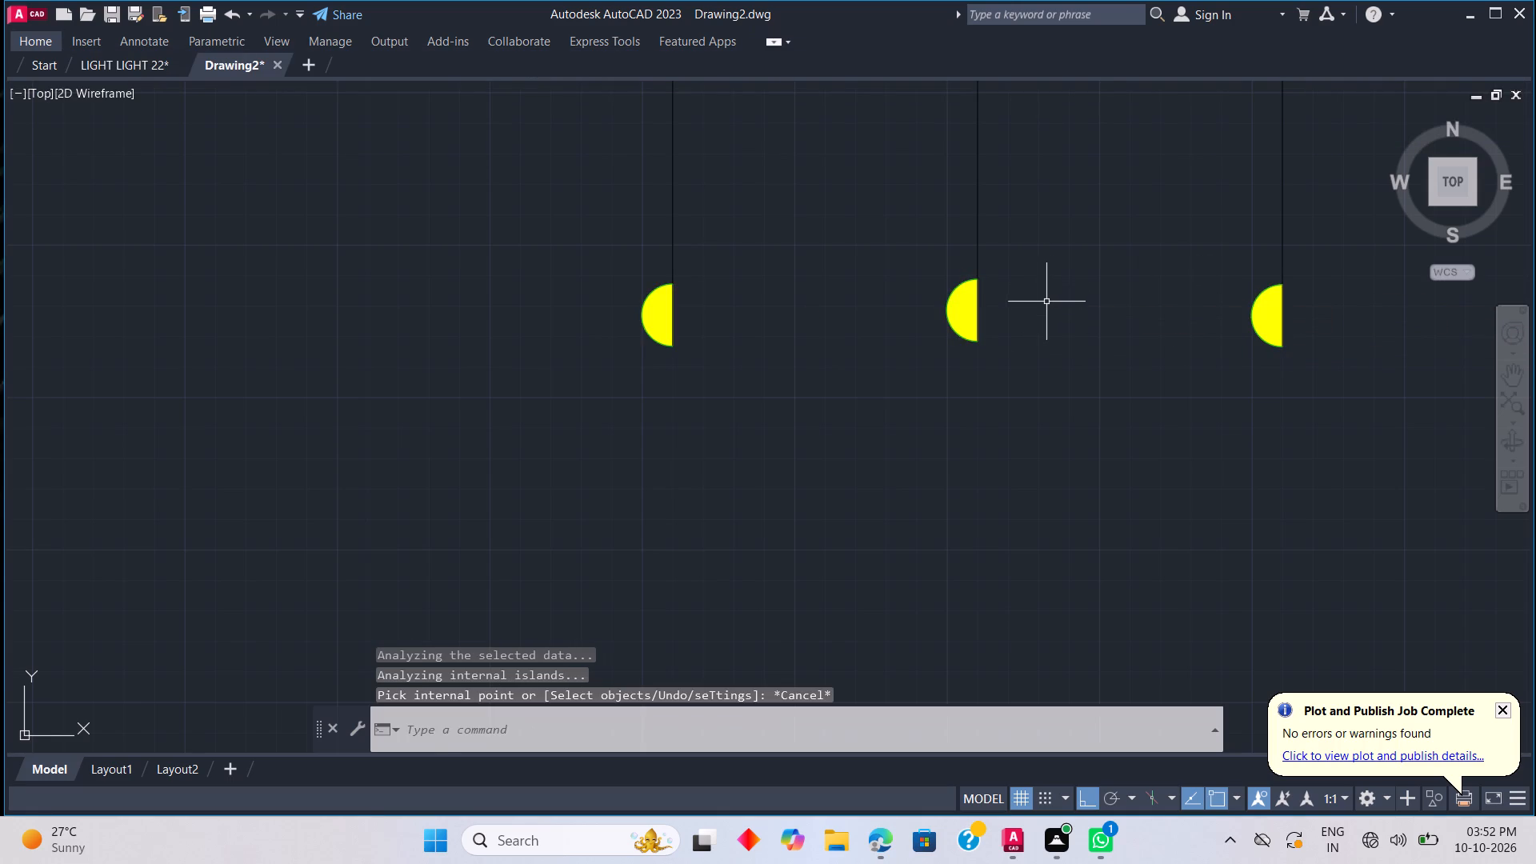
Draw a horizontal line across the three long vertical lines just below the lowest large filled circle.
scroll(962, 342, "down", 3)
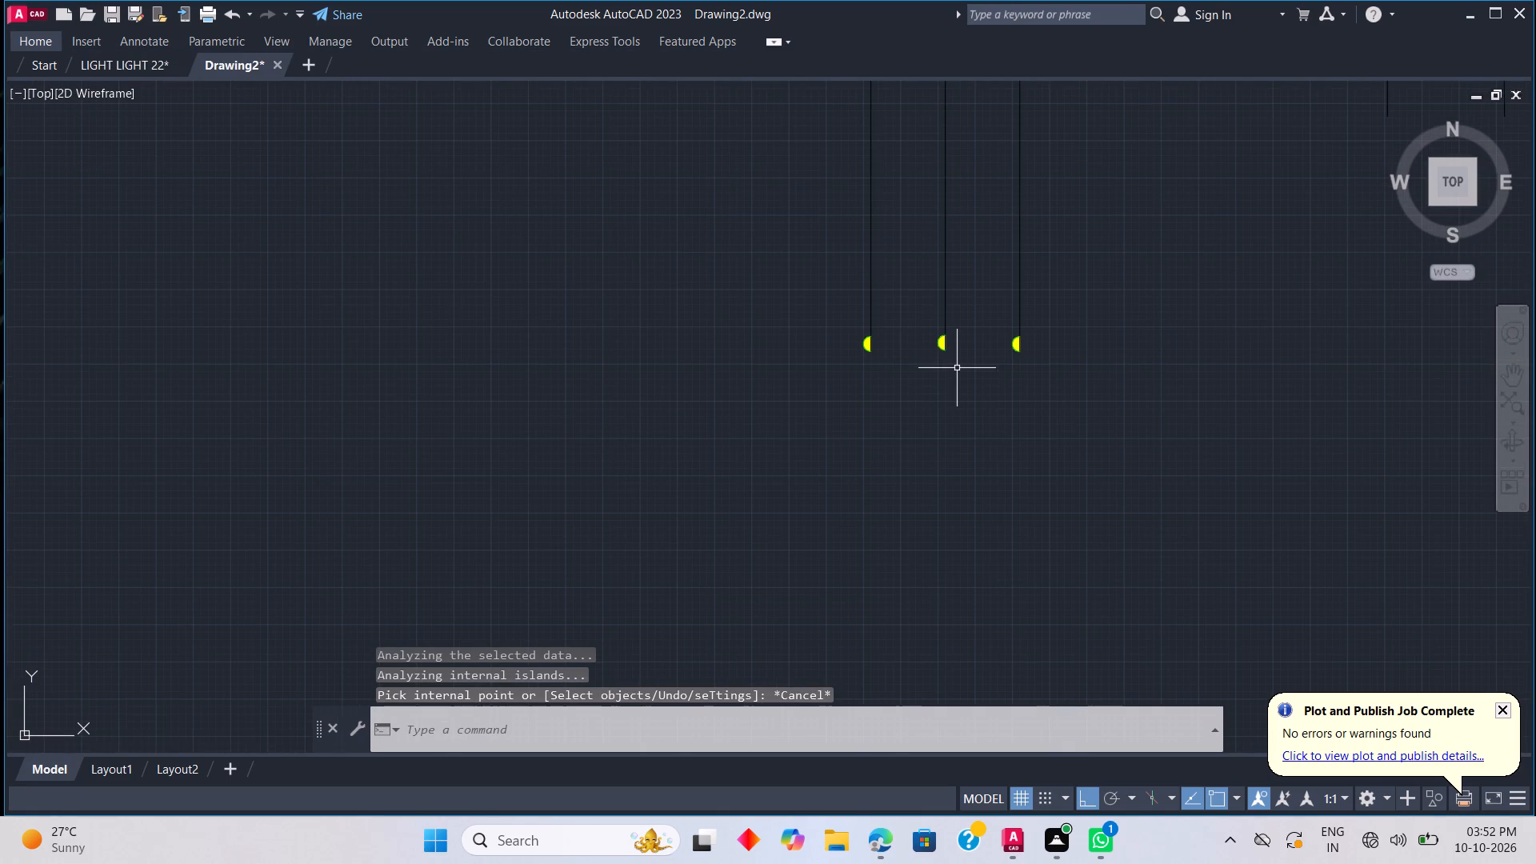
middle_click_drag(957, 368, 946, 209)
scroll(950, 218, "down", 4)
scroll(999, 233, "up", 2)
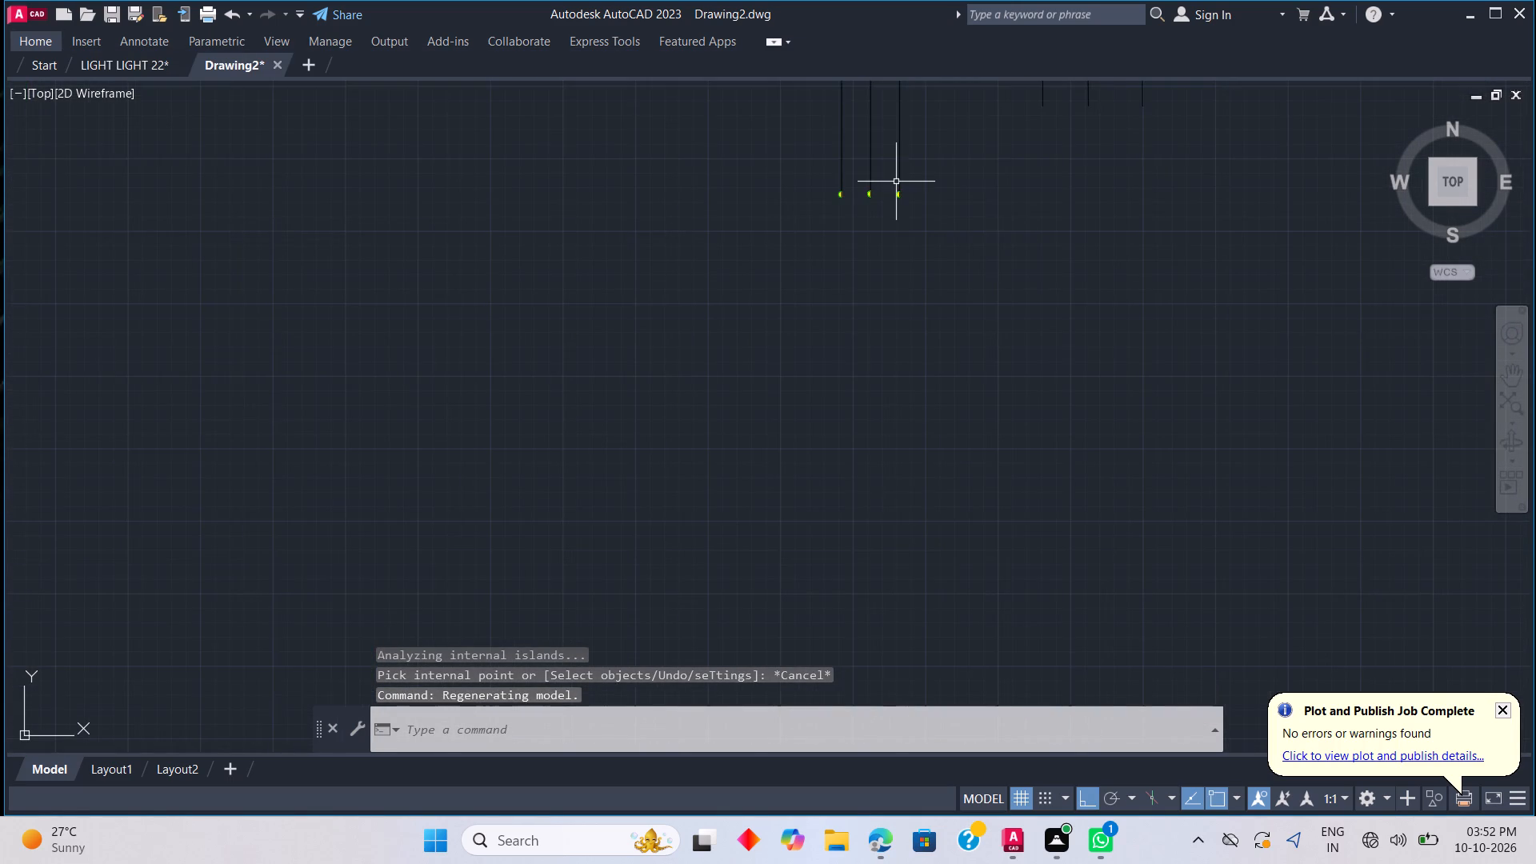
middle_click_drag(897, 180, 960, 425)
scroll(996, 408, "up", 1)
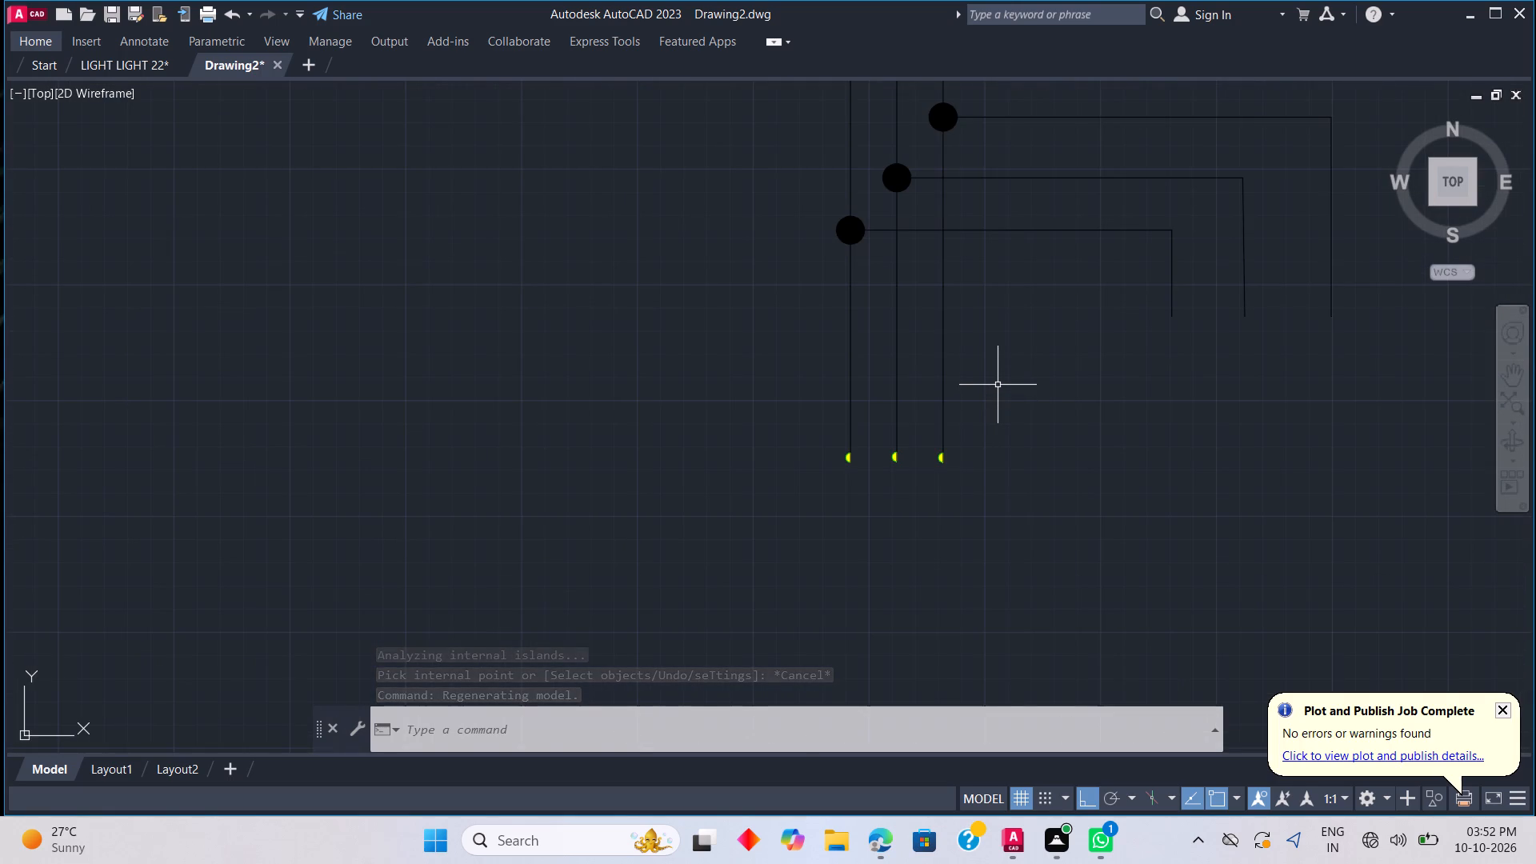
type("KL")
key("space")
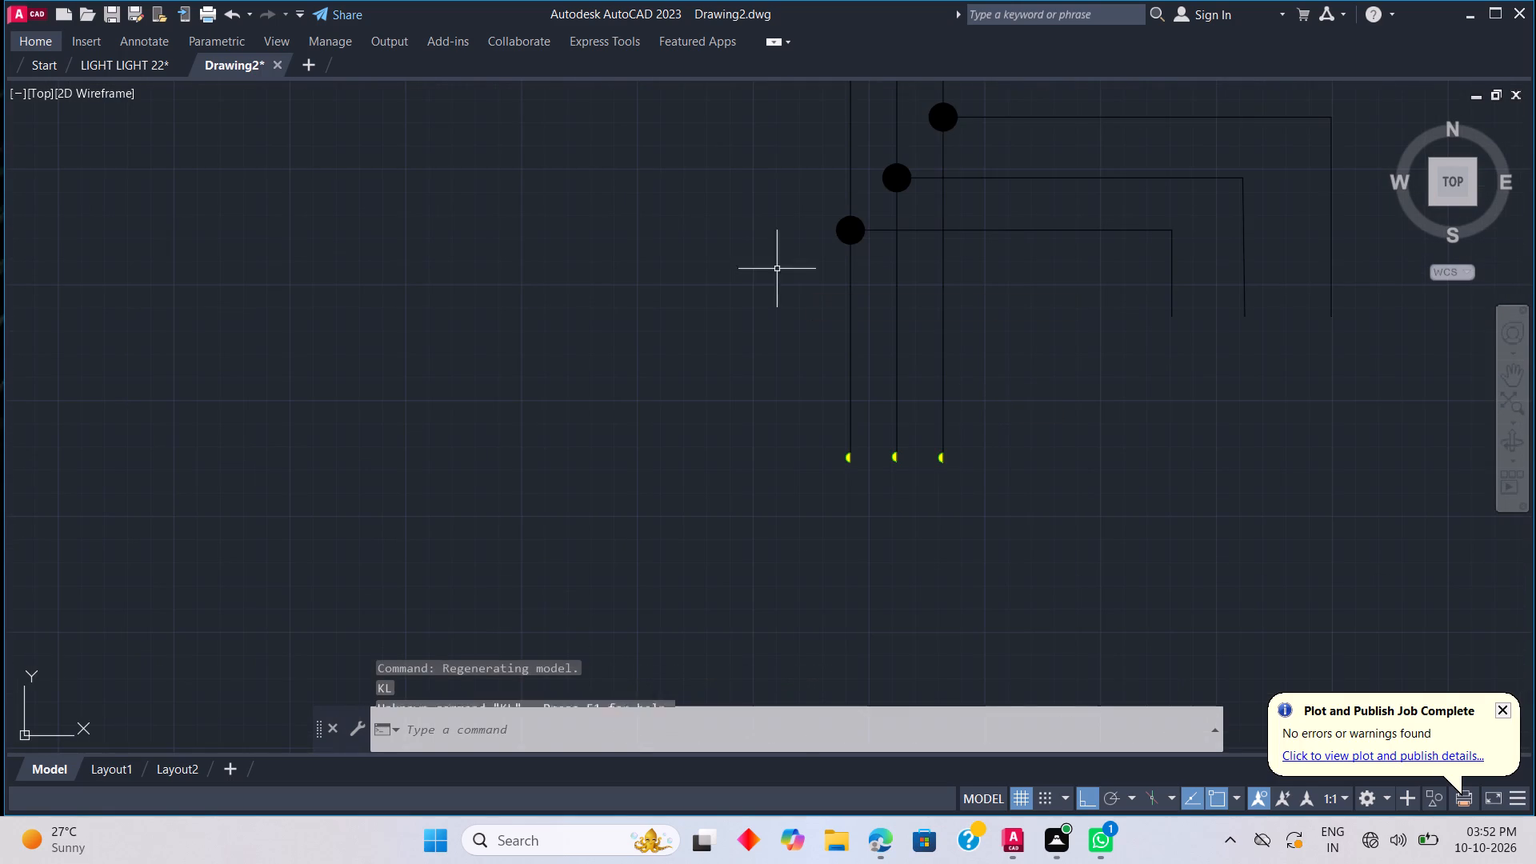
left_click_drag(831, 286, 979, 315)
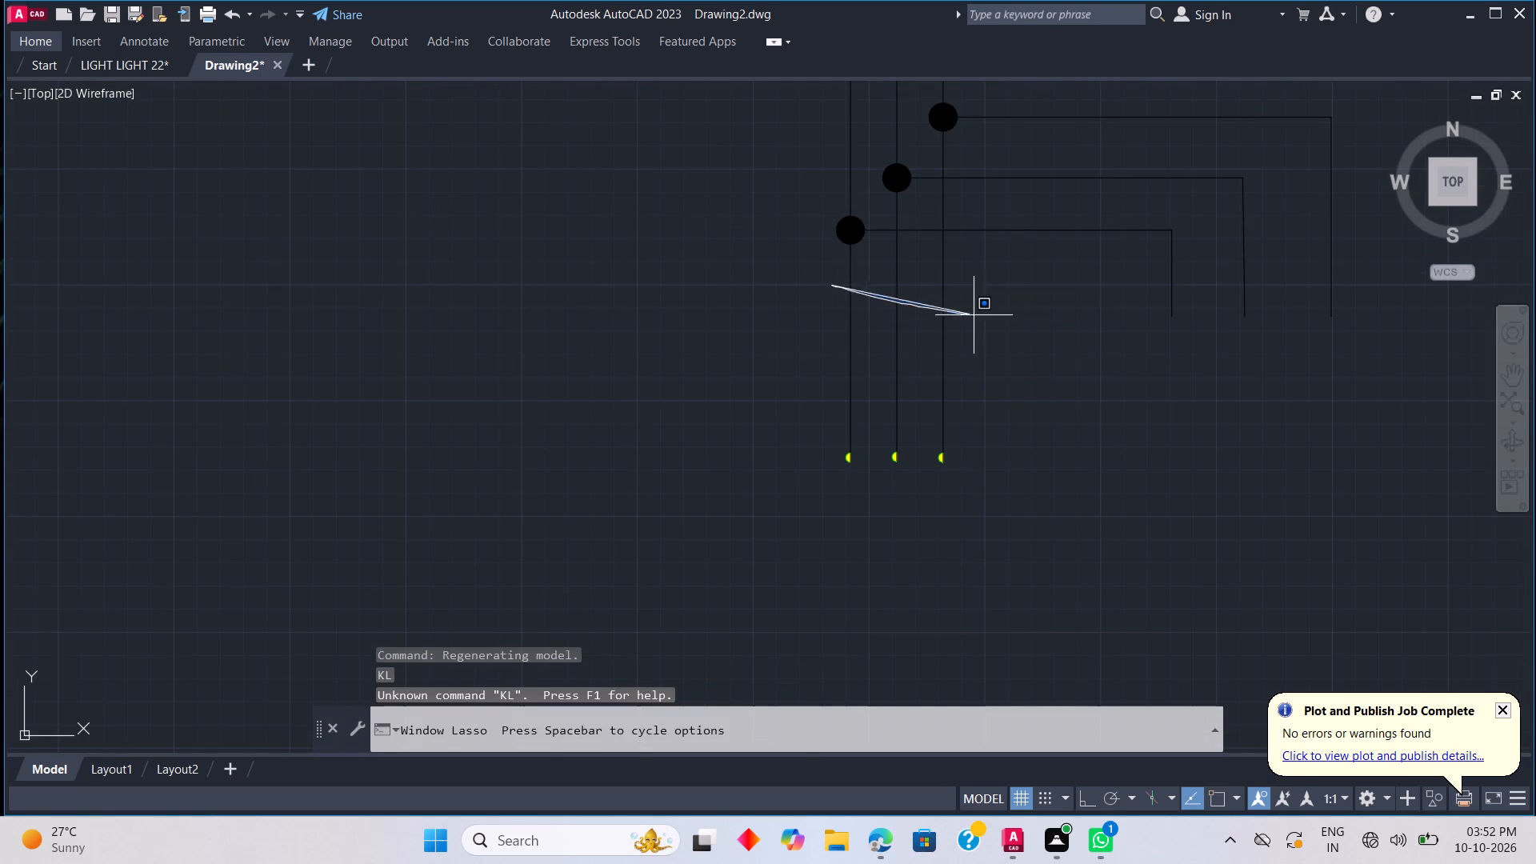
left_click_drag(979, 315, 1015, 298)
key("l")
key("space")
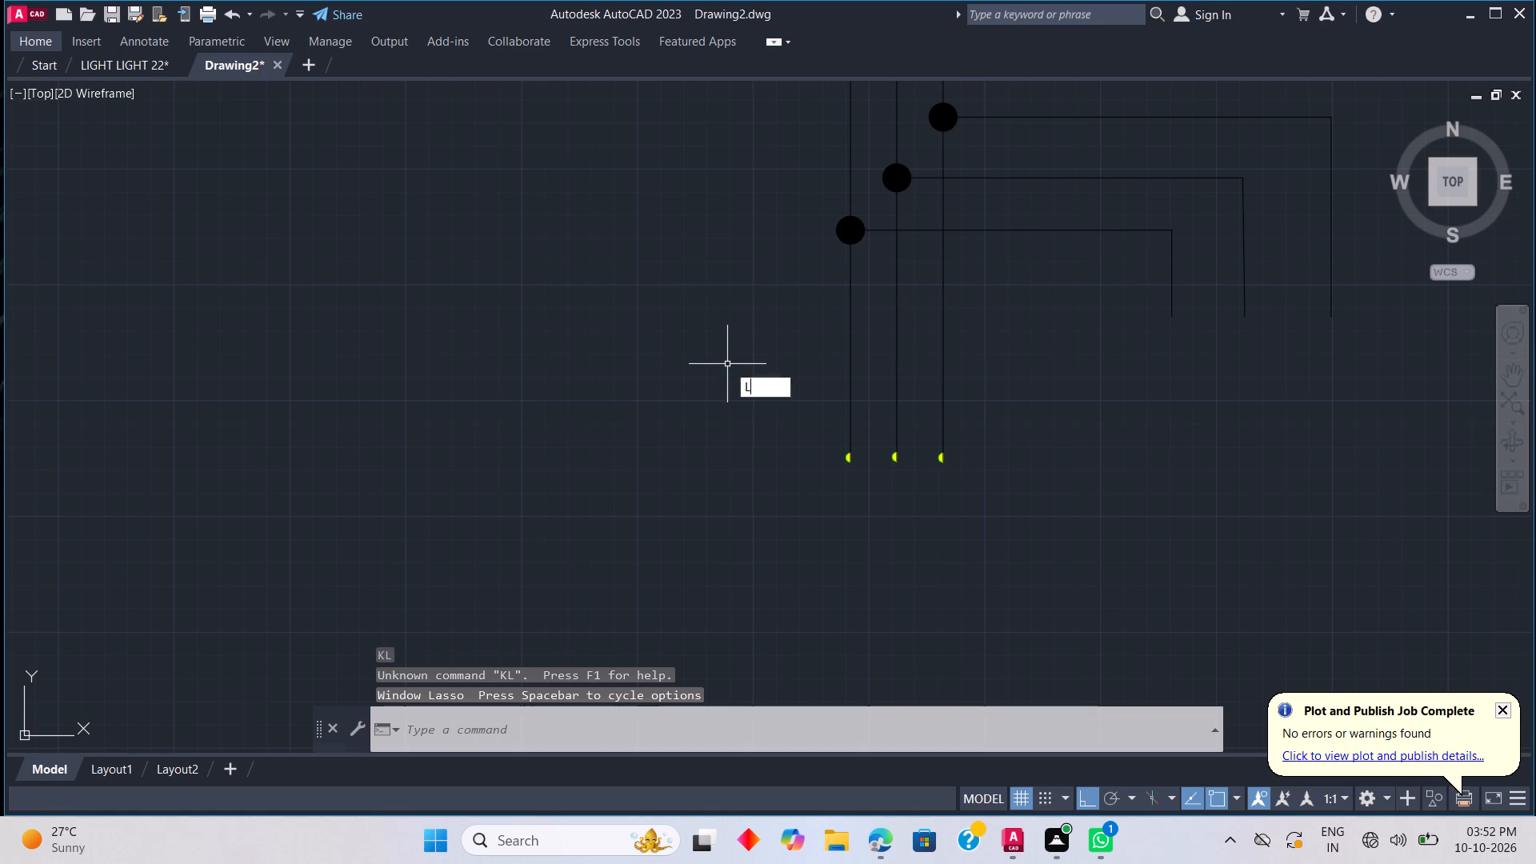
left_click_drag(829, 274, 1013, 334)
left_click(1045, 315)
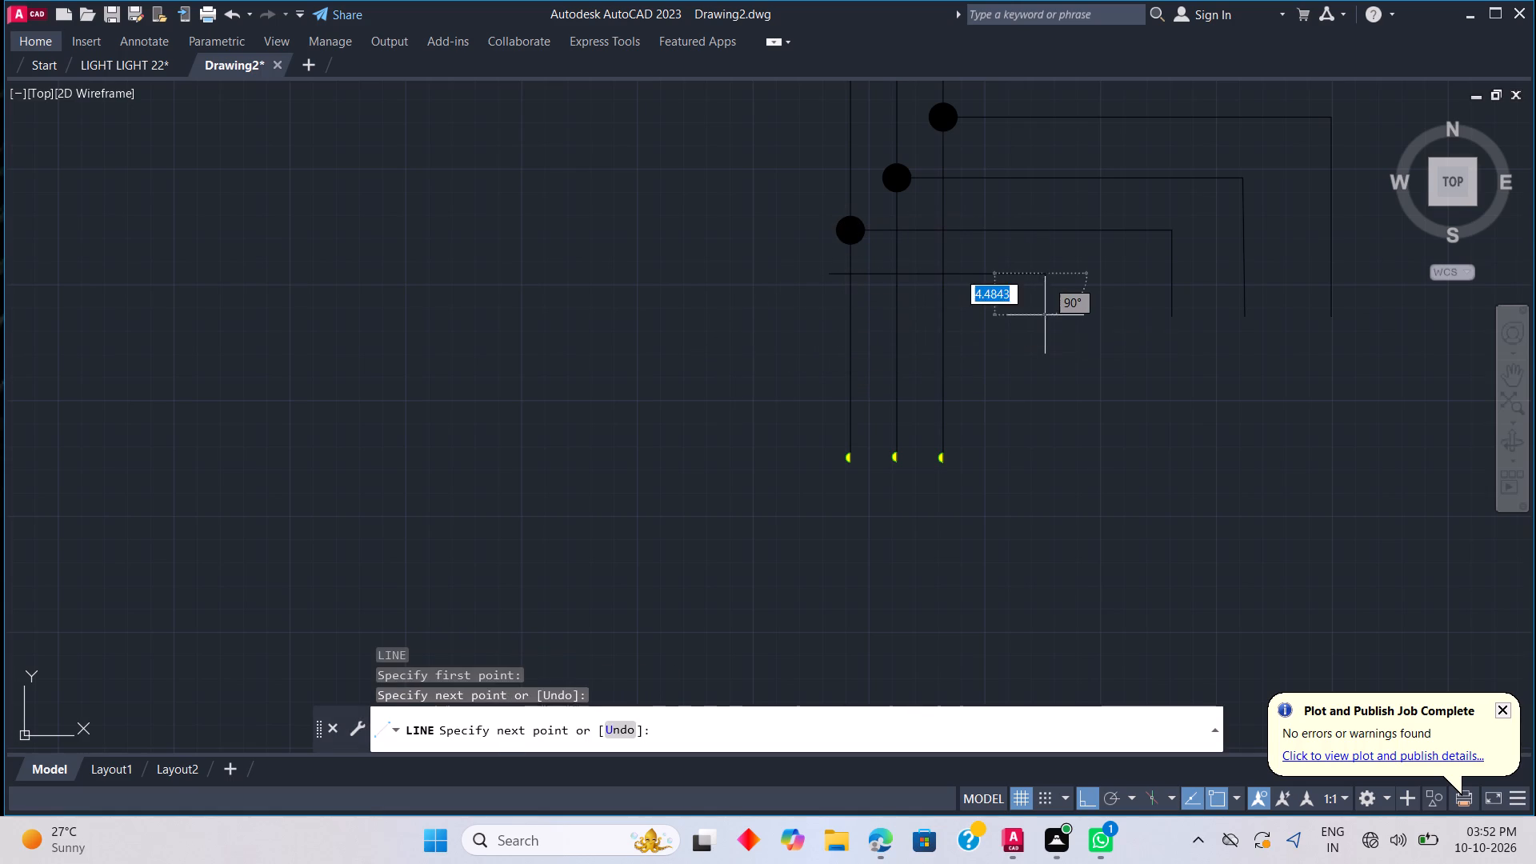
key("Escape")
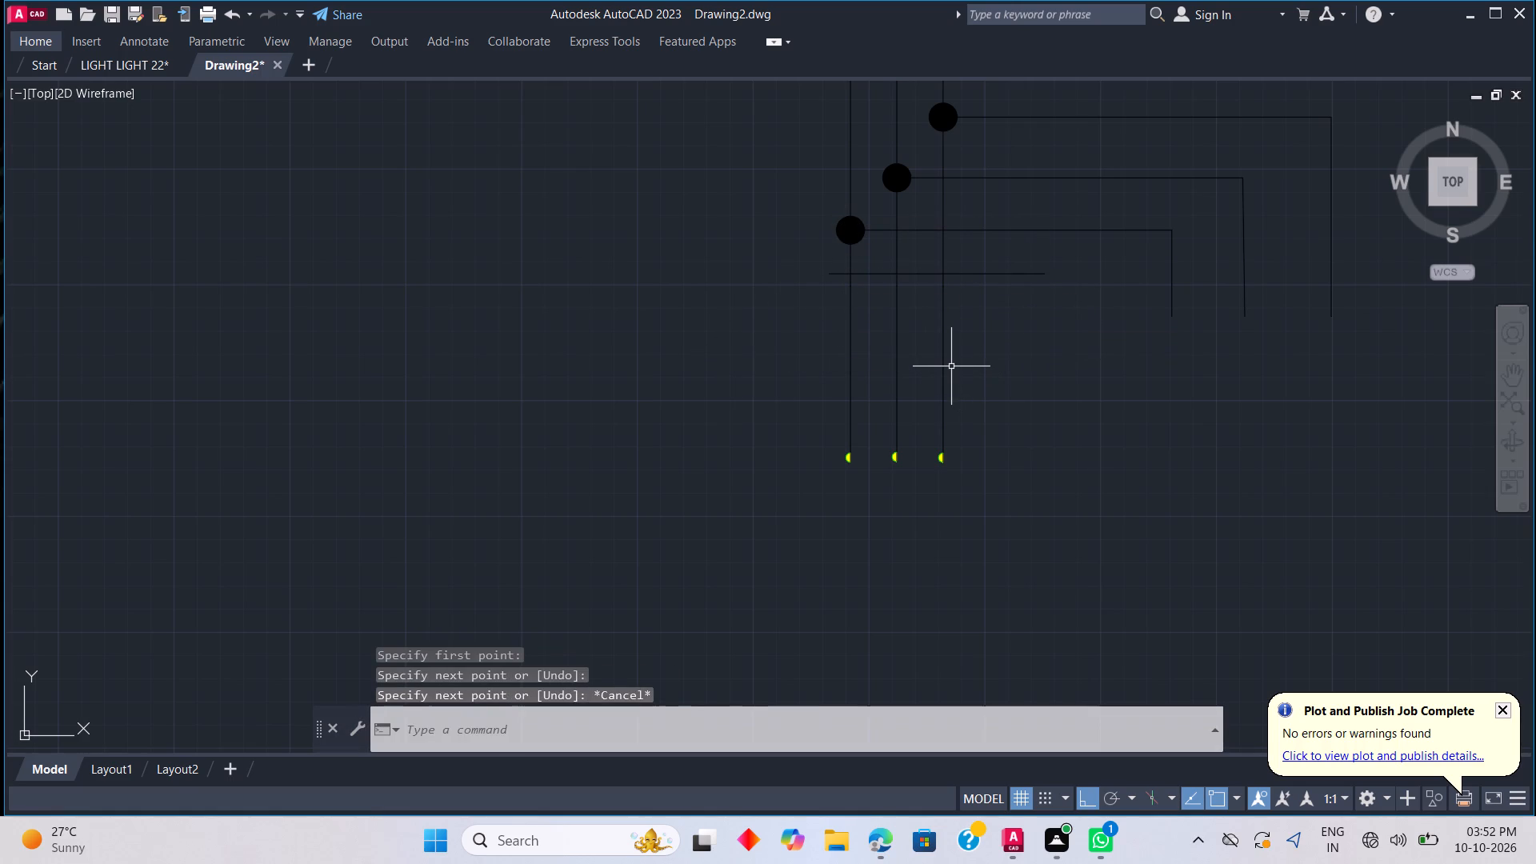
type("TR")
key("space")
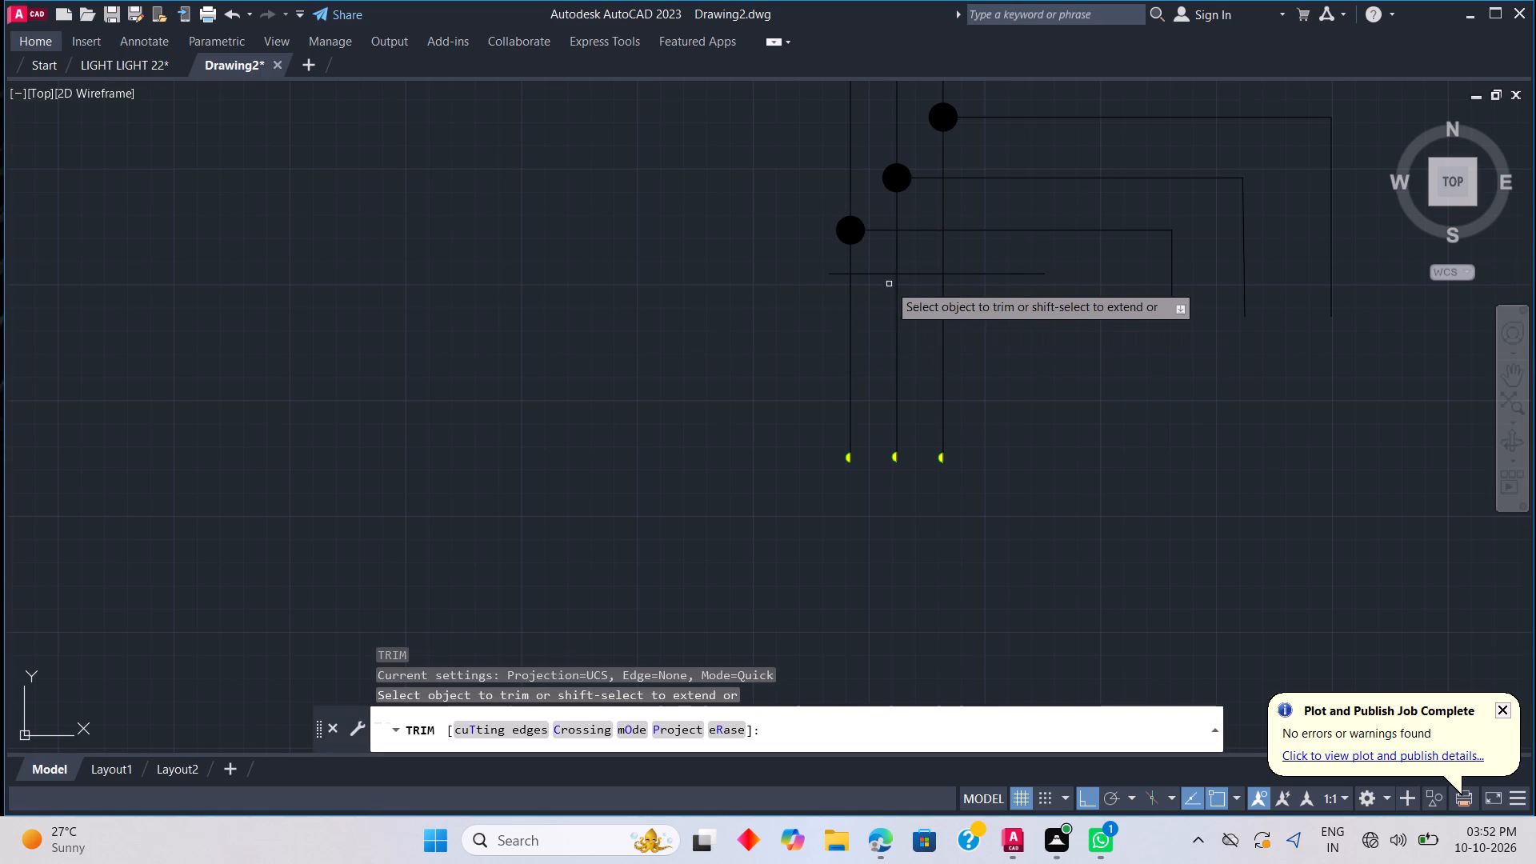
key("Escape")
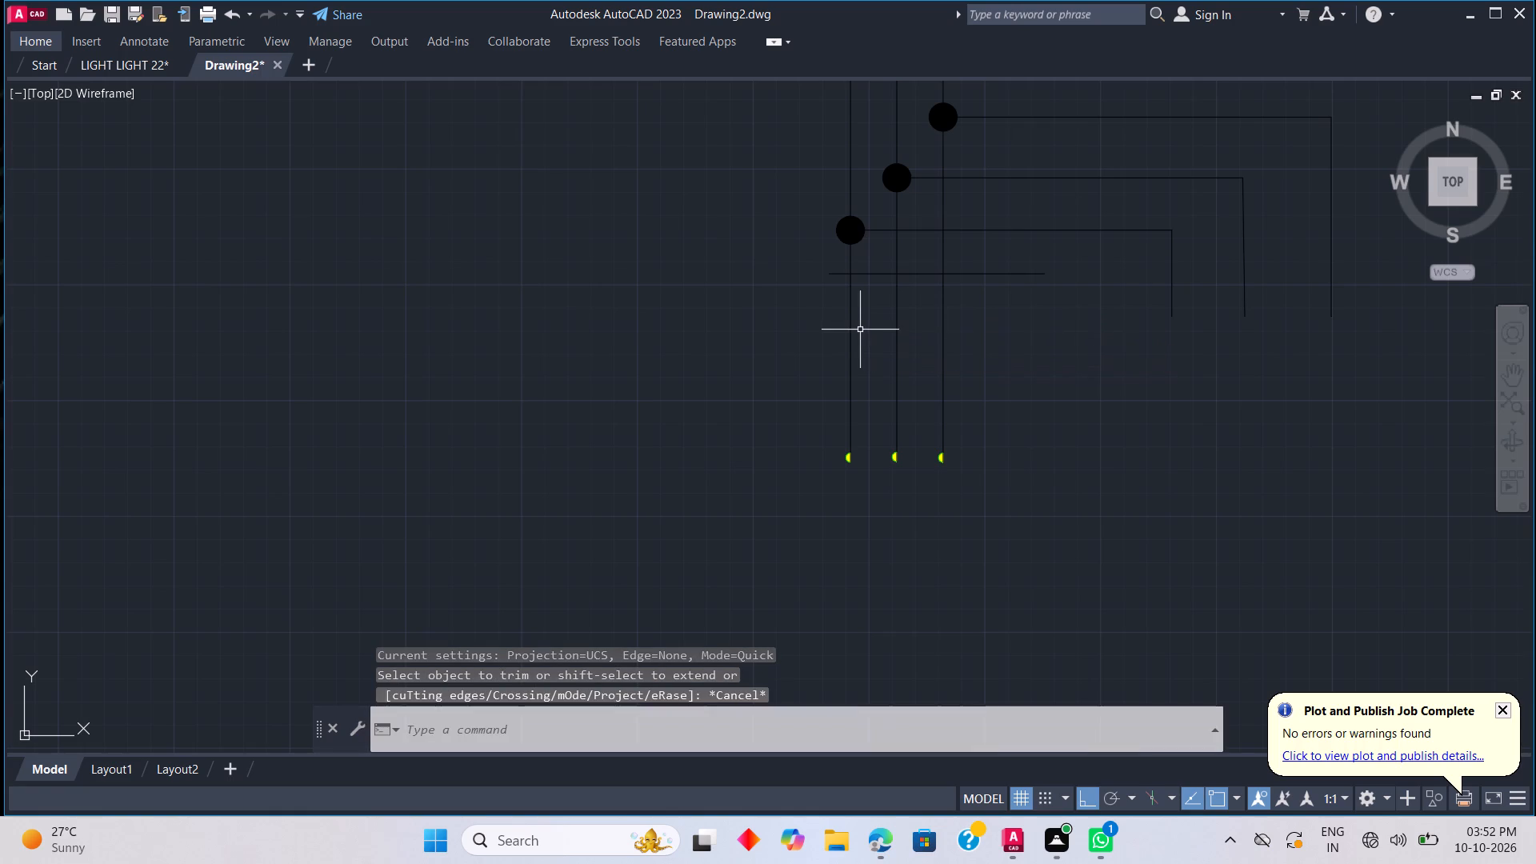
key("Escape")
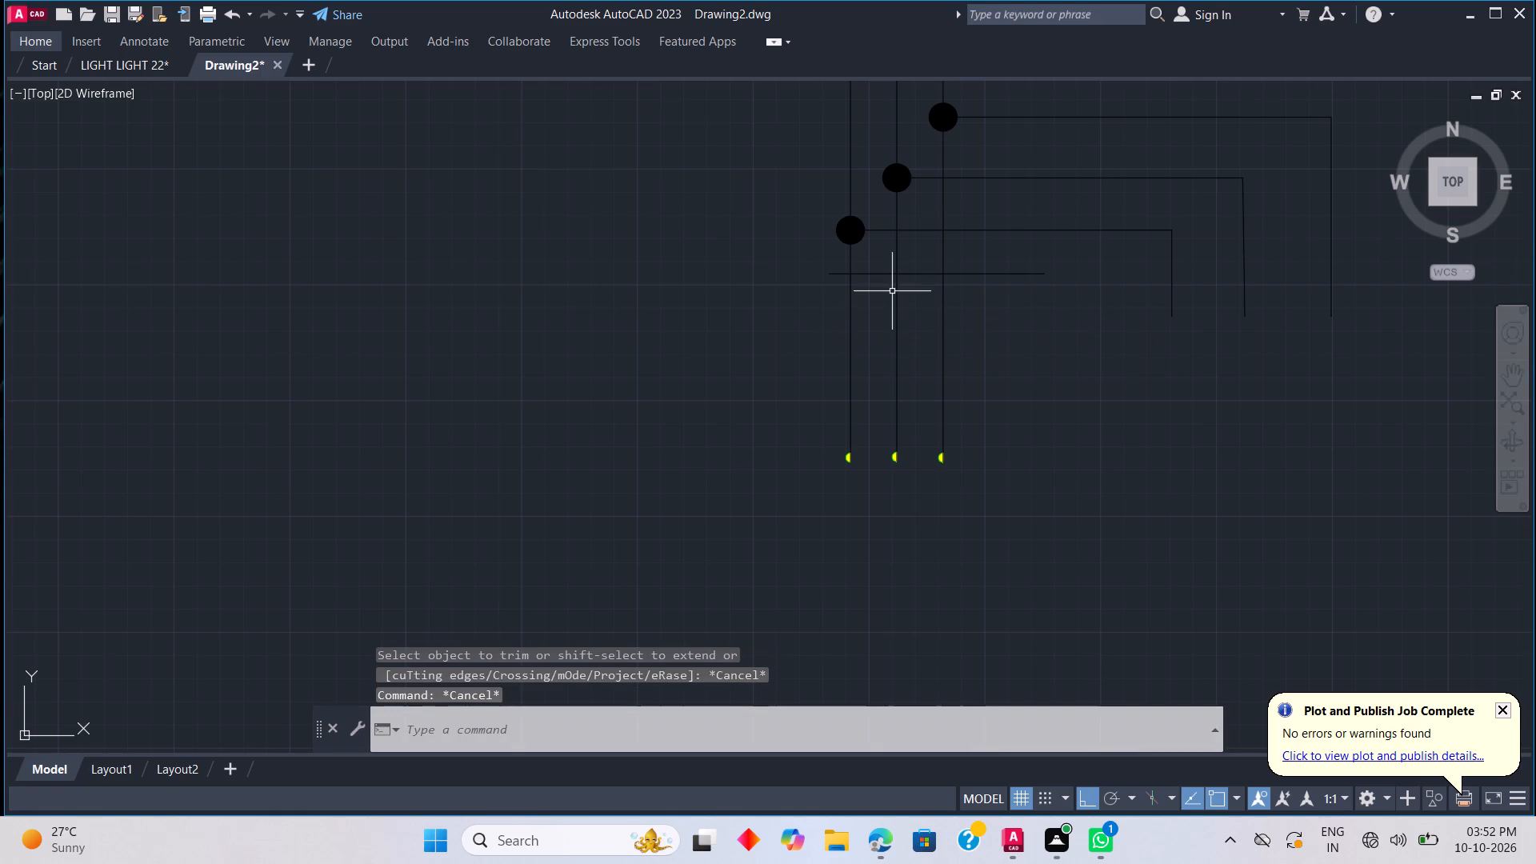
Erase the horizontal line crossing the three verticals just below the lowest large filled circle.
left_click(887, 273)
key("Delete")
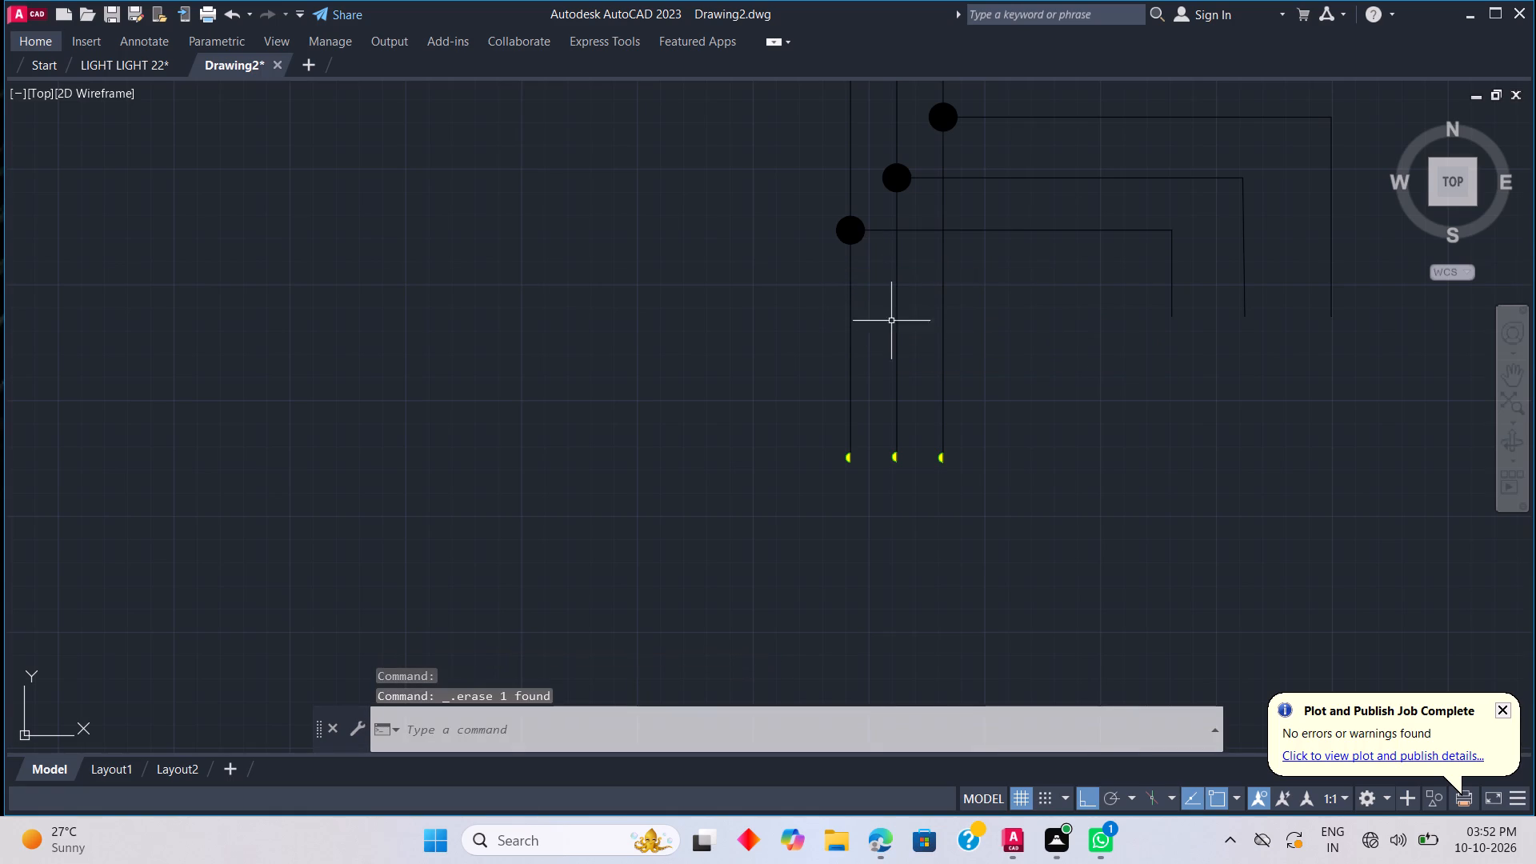
Draw a horizontal line across the three long vertical lines a short distance above the filled semicircles.
type("L")
key("space")
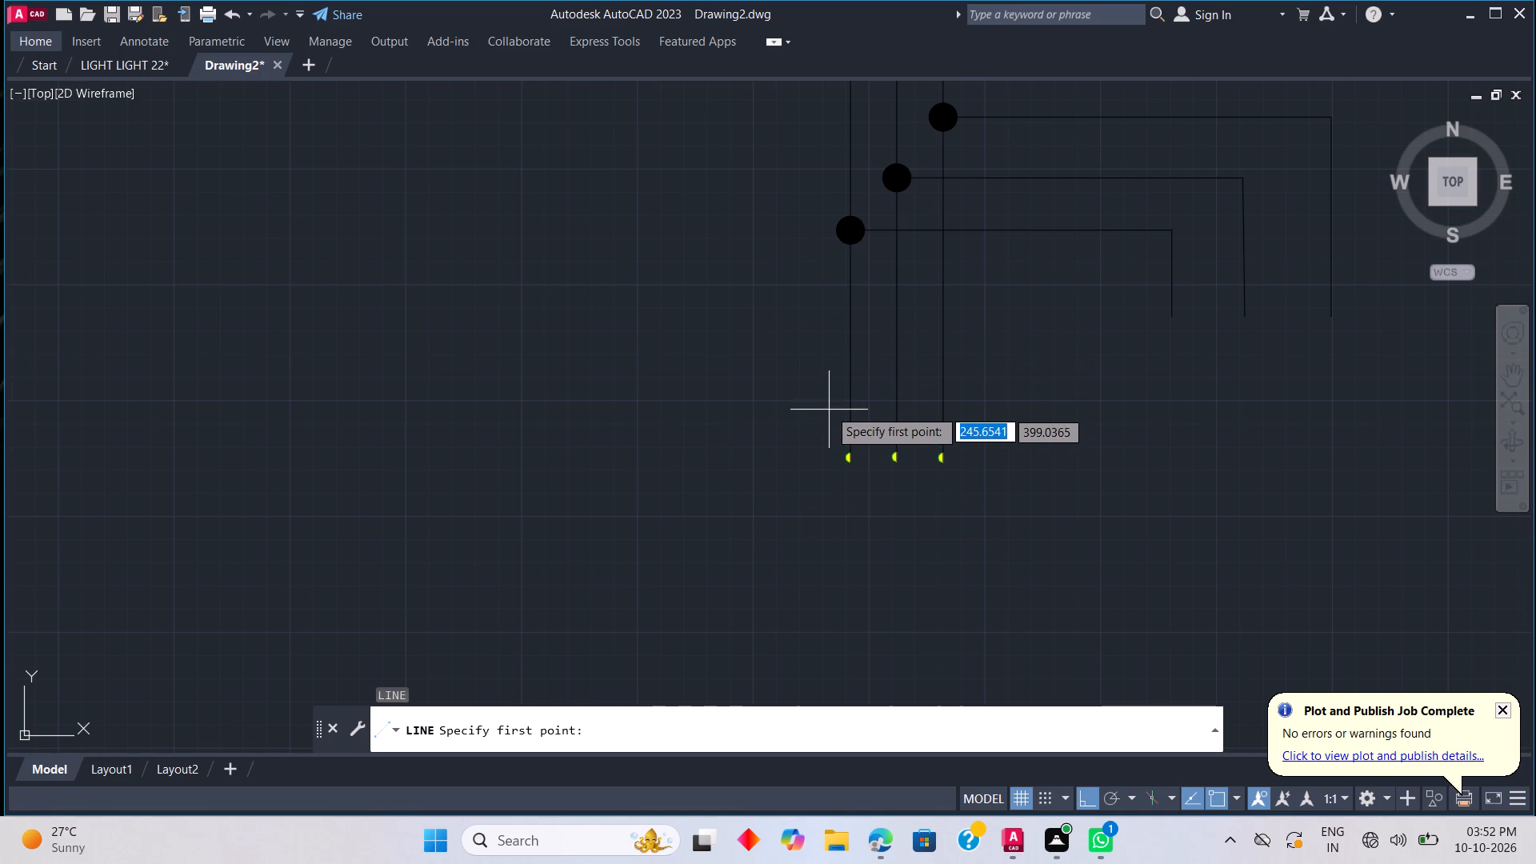
left_click_drag(827, 402, 858, 394)
left_click(1030, 355)
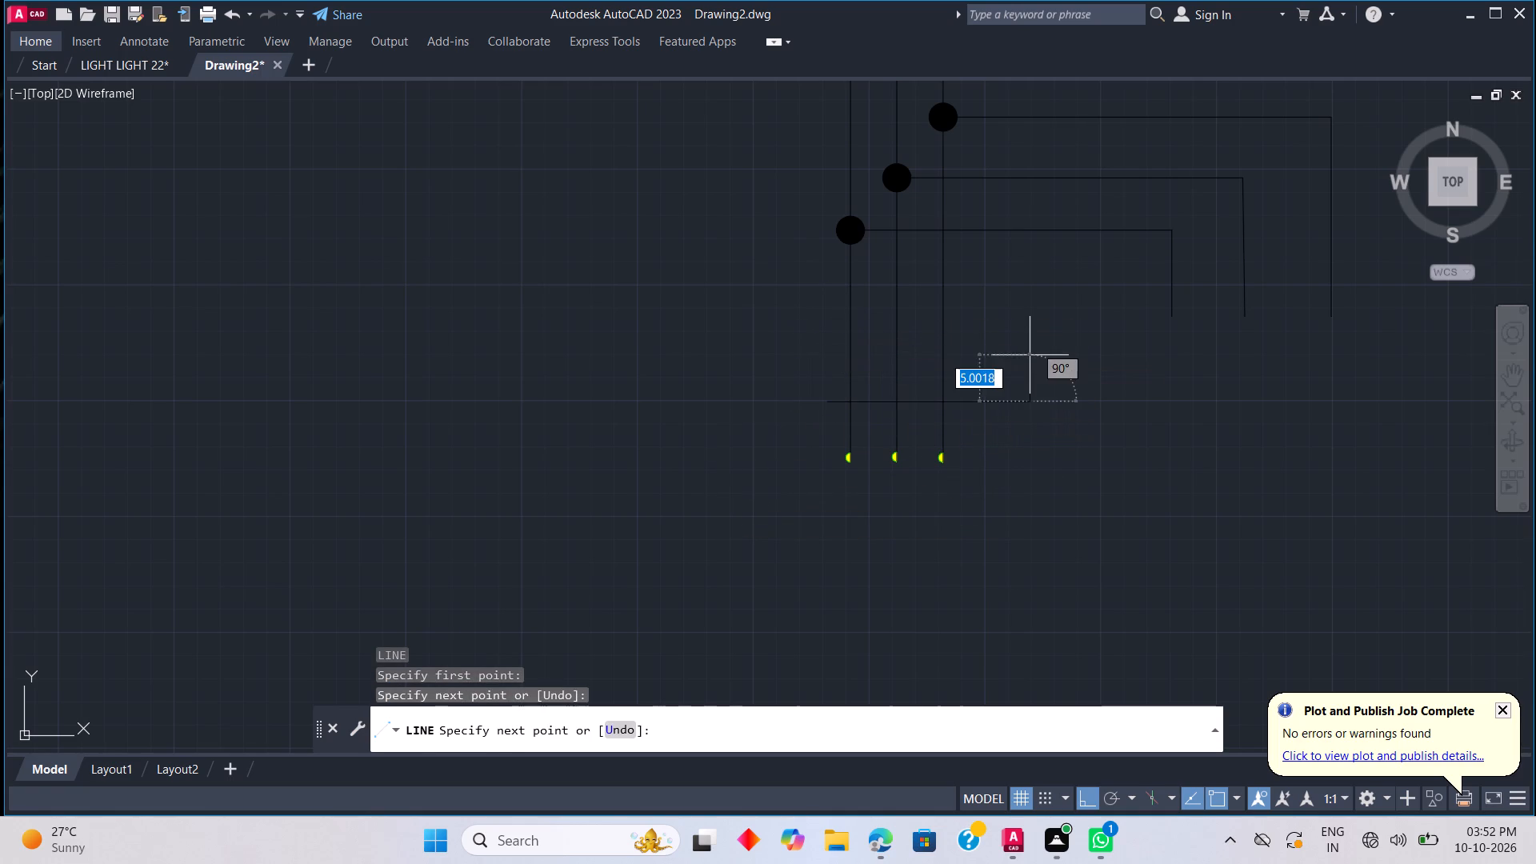
key("Escape")
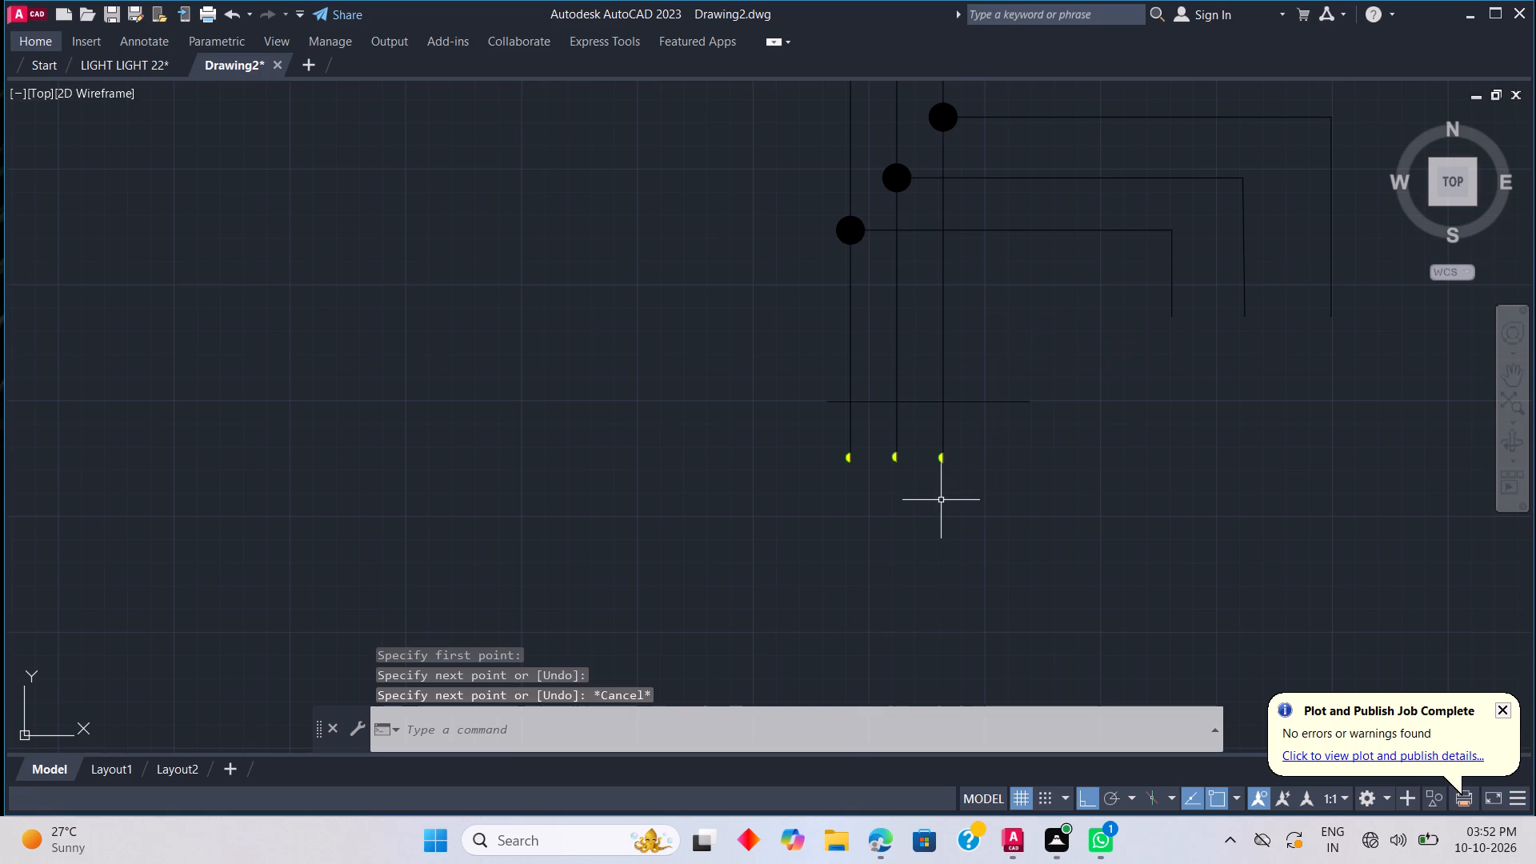
Trim away the three long vertical lines between the lowest horizontal leader and the horizontal line above the semicircles.
key("t")
type("R")
key("space")
left_click_drag(841, 325, 840, 325)
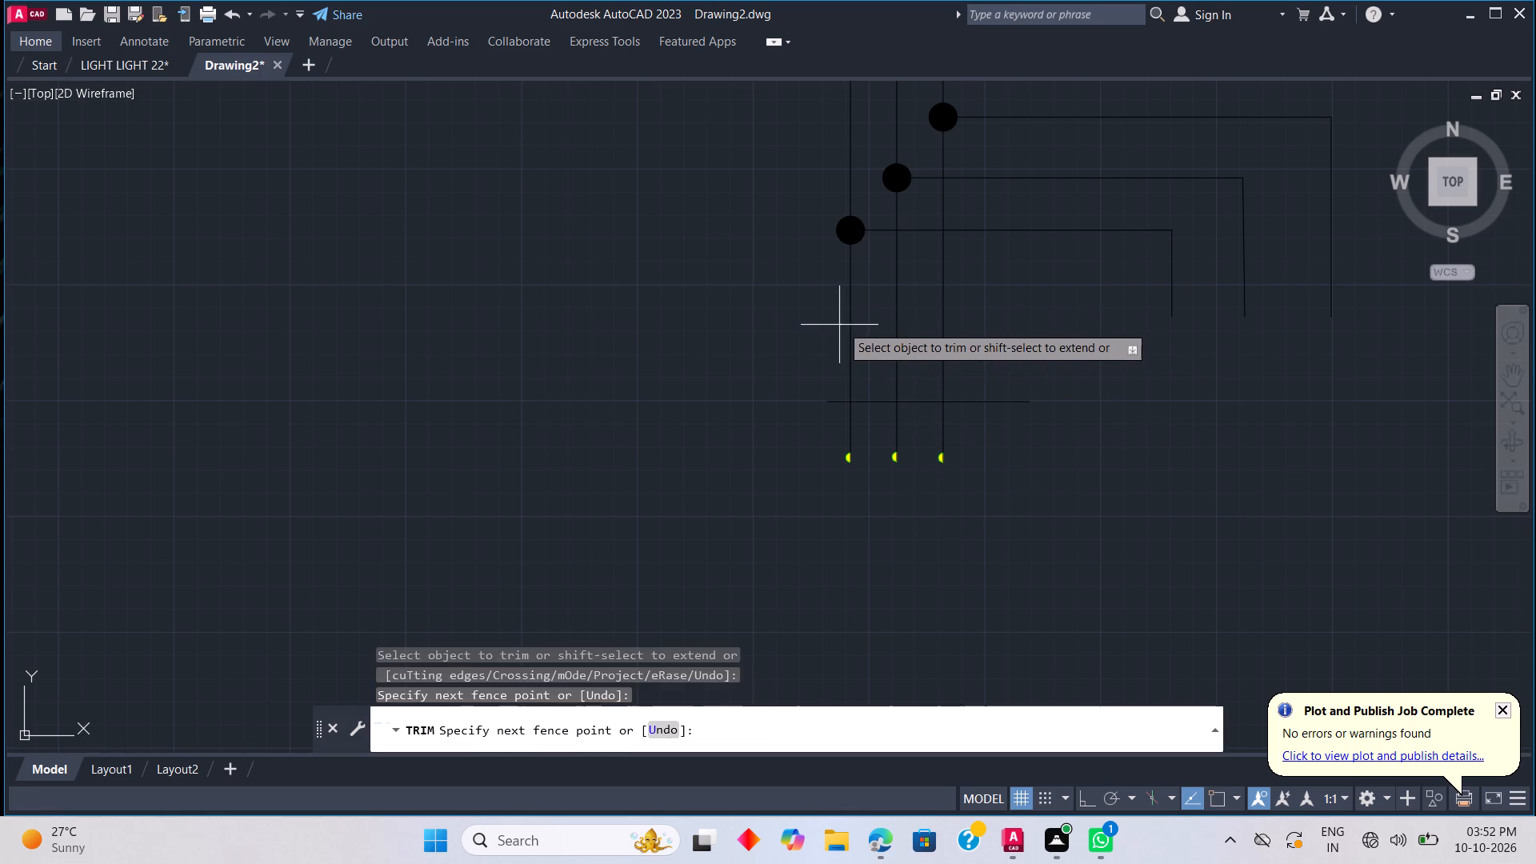
left_click_drag(840, 325, 1086, 240)
left_click_drag(968, 271, 794, 324)
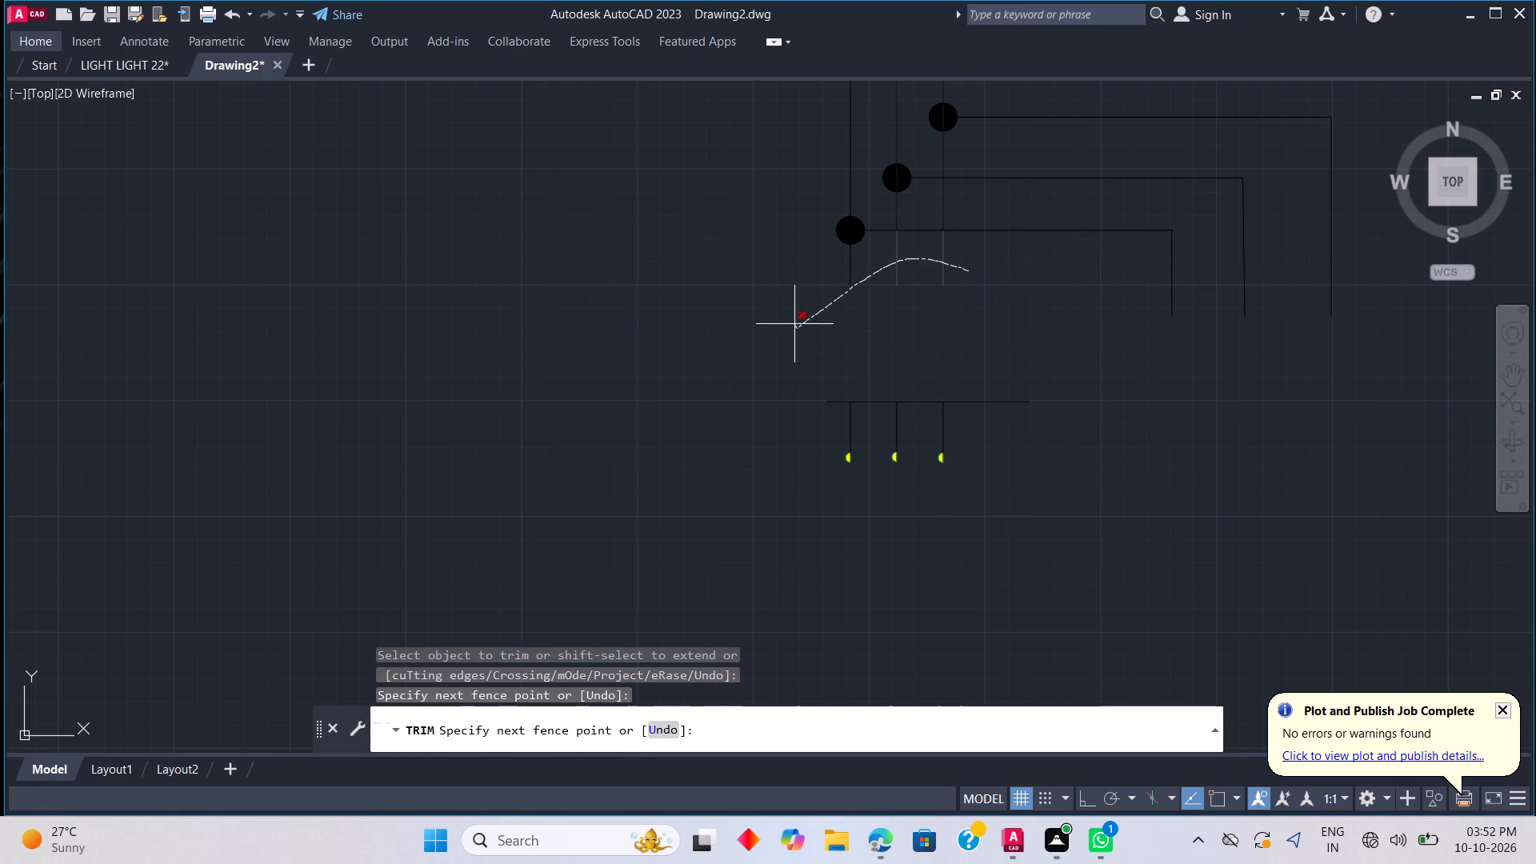
left_click_drag(794, 324, 877, 259)
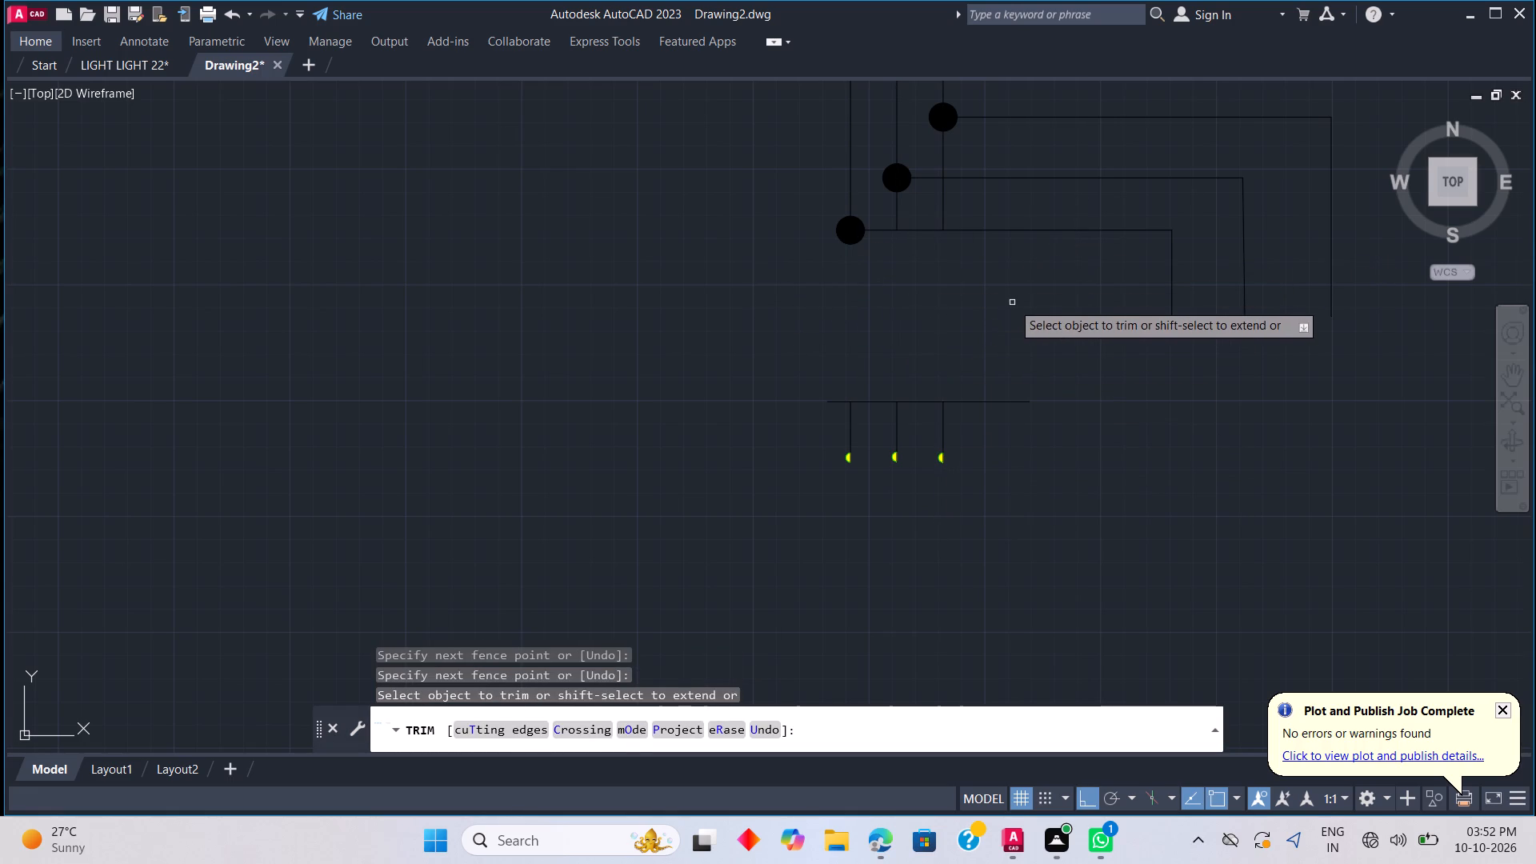
key("Escape")
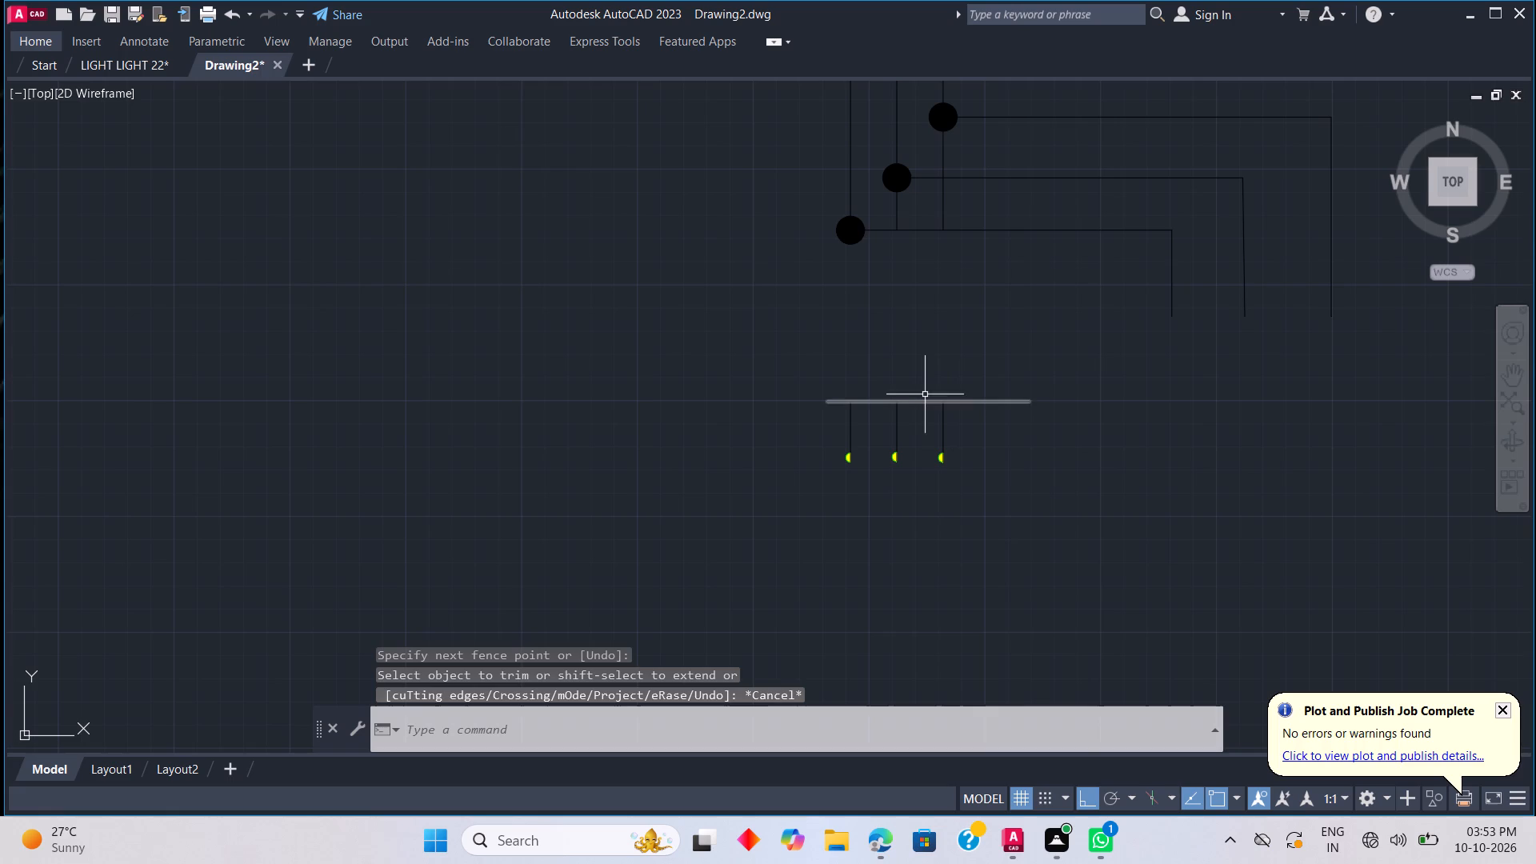
Trim away every segment of the horizontal line above the three yellow semicircles, leaving only the short verticals.
key("t")
key("r")
key("space")
left_click_drag(921, 398, 931, 466)
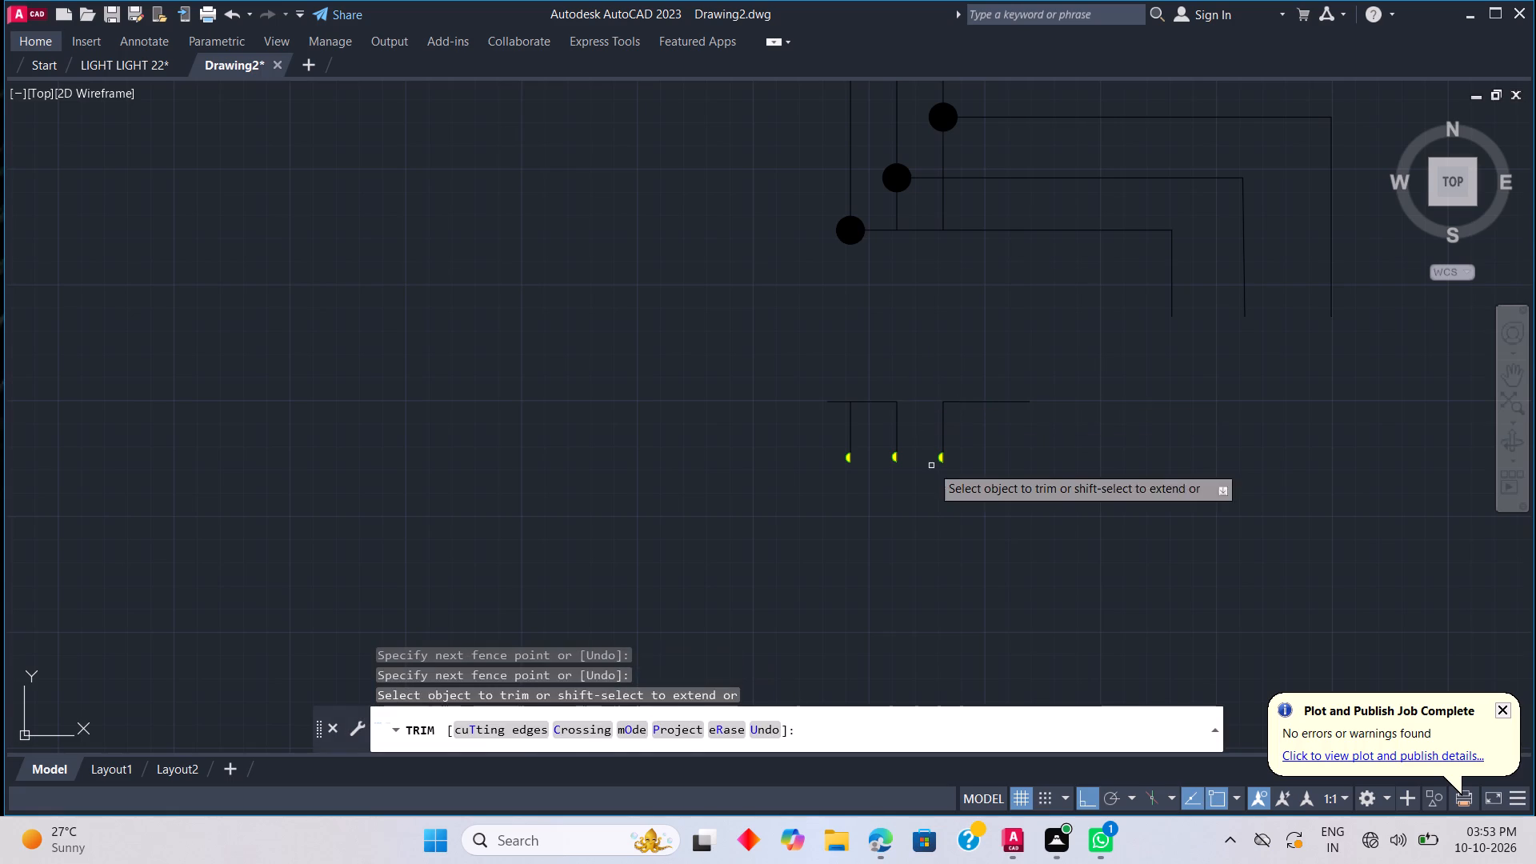
left_click_drag(862, 387, 865, 446)
left_click_drag(966, 386, 965, 386)
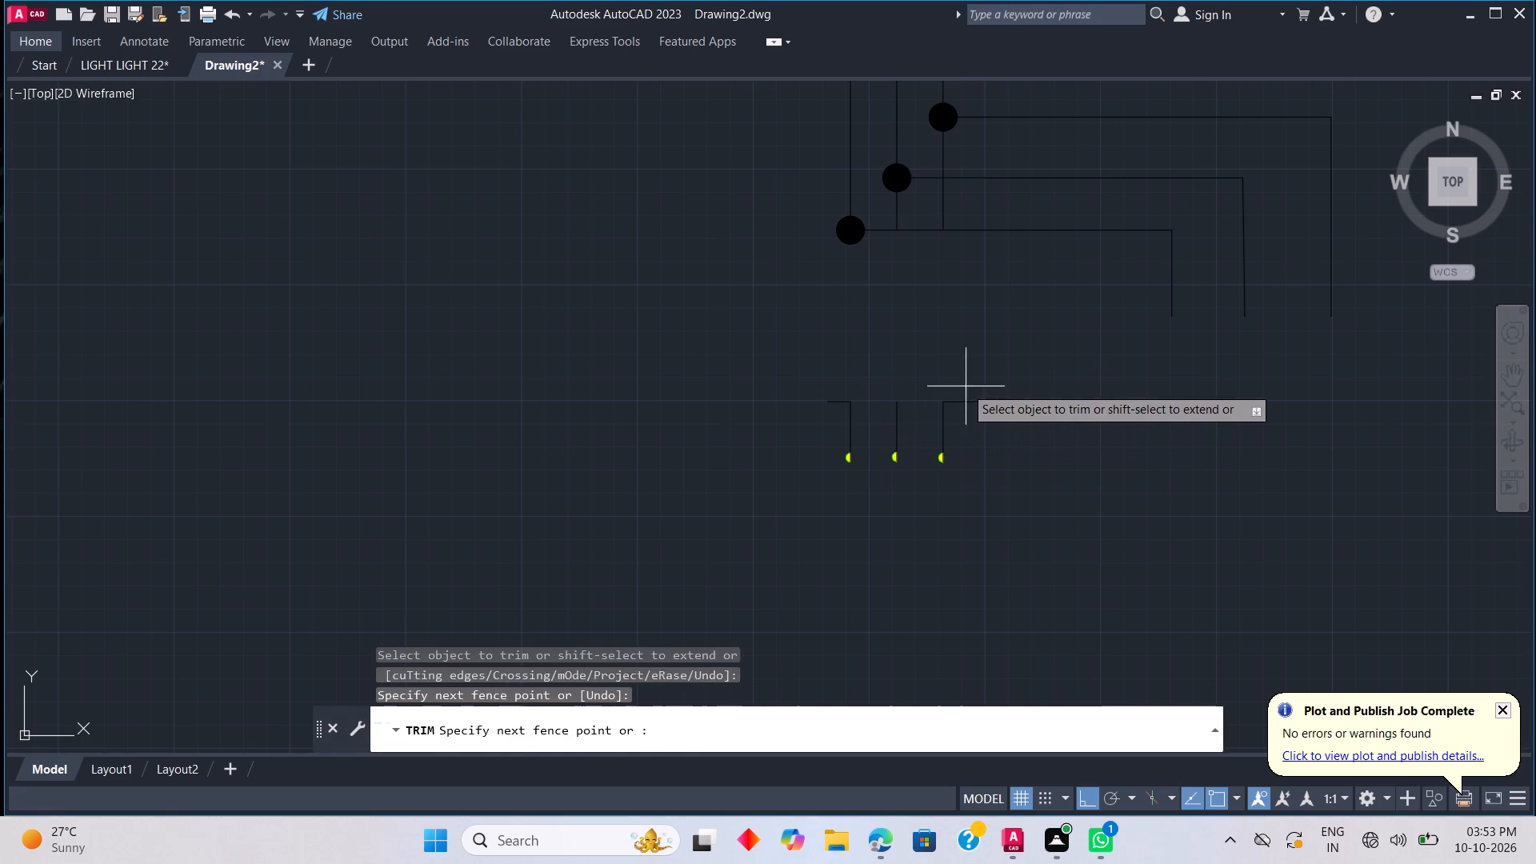
left_click_drag(965, 386, 992, 530)
left_click_drag(834, 382, 822, 436)
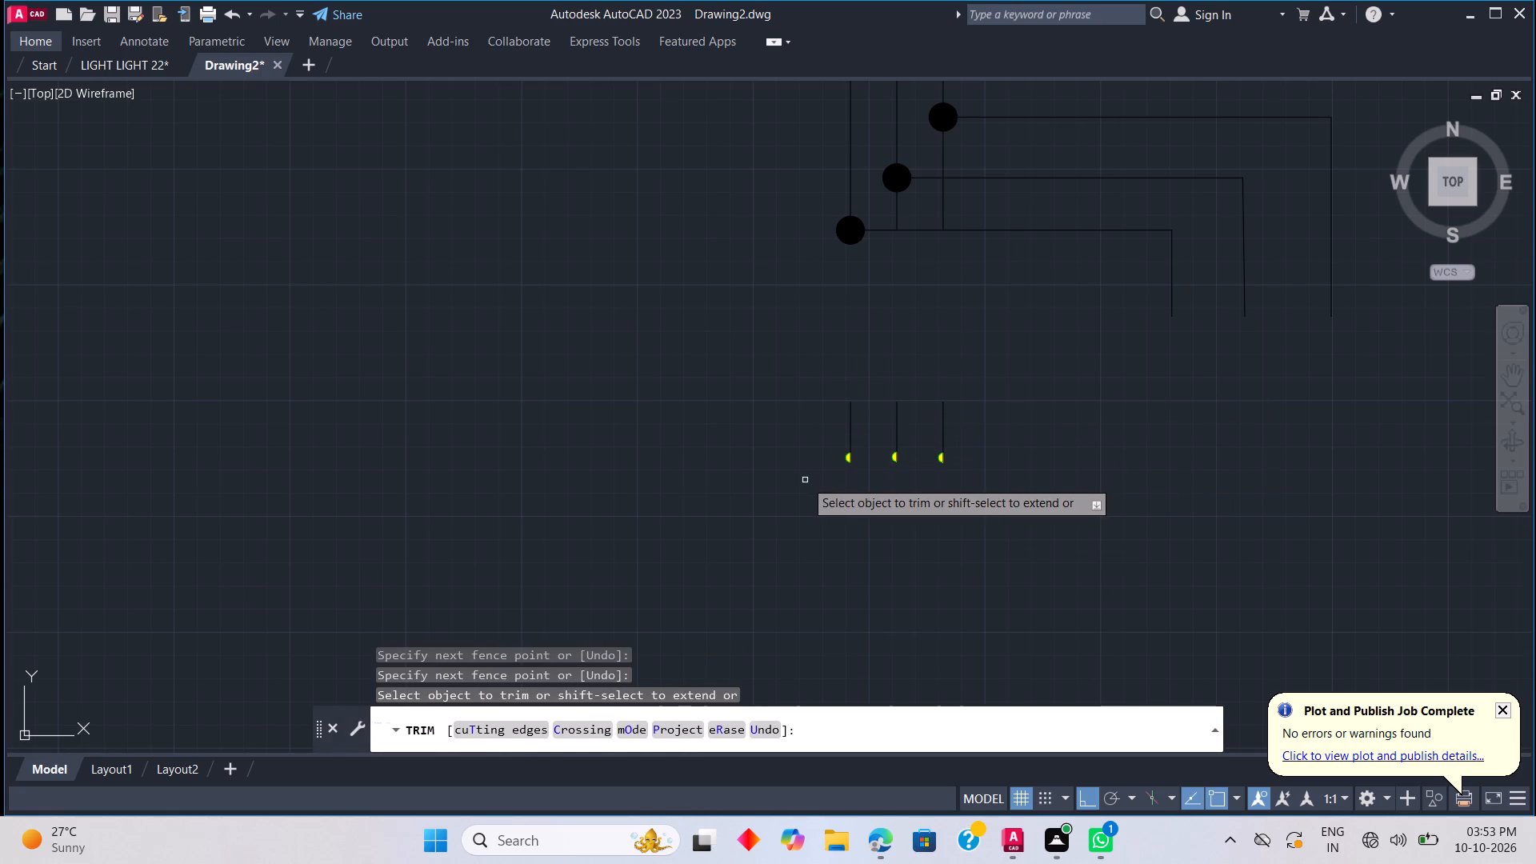
key("Escape")
Copy the three short verticals and their semicircles straight up, placing the middle line's top end on the lowest horizontal leader.
left_click_drag(1038, 476, 991, 505)
left_click_drag(1062, 549, 1055, 547)
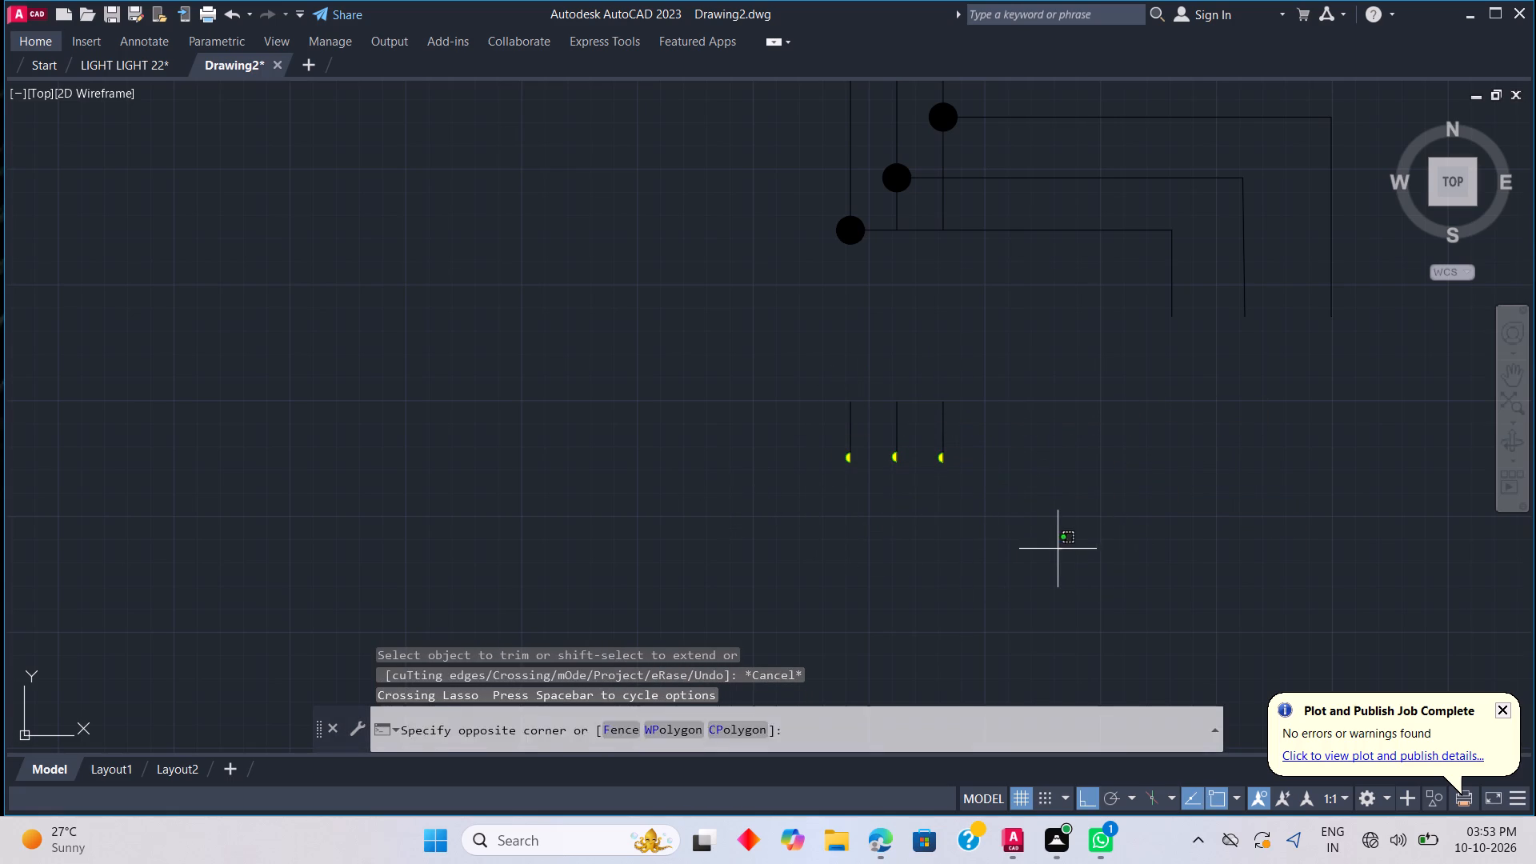
left_click_drag(1055, 547, 810, 487)
left_click(992, 469)
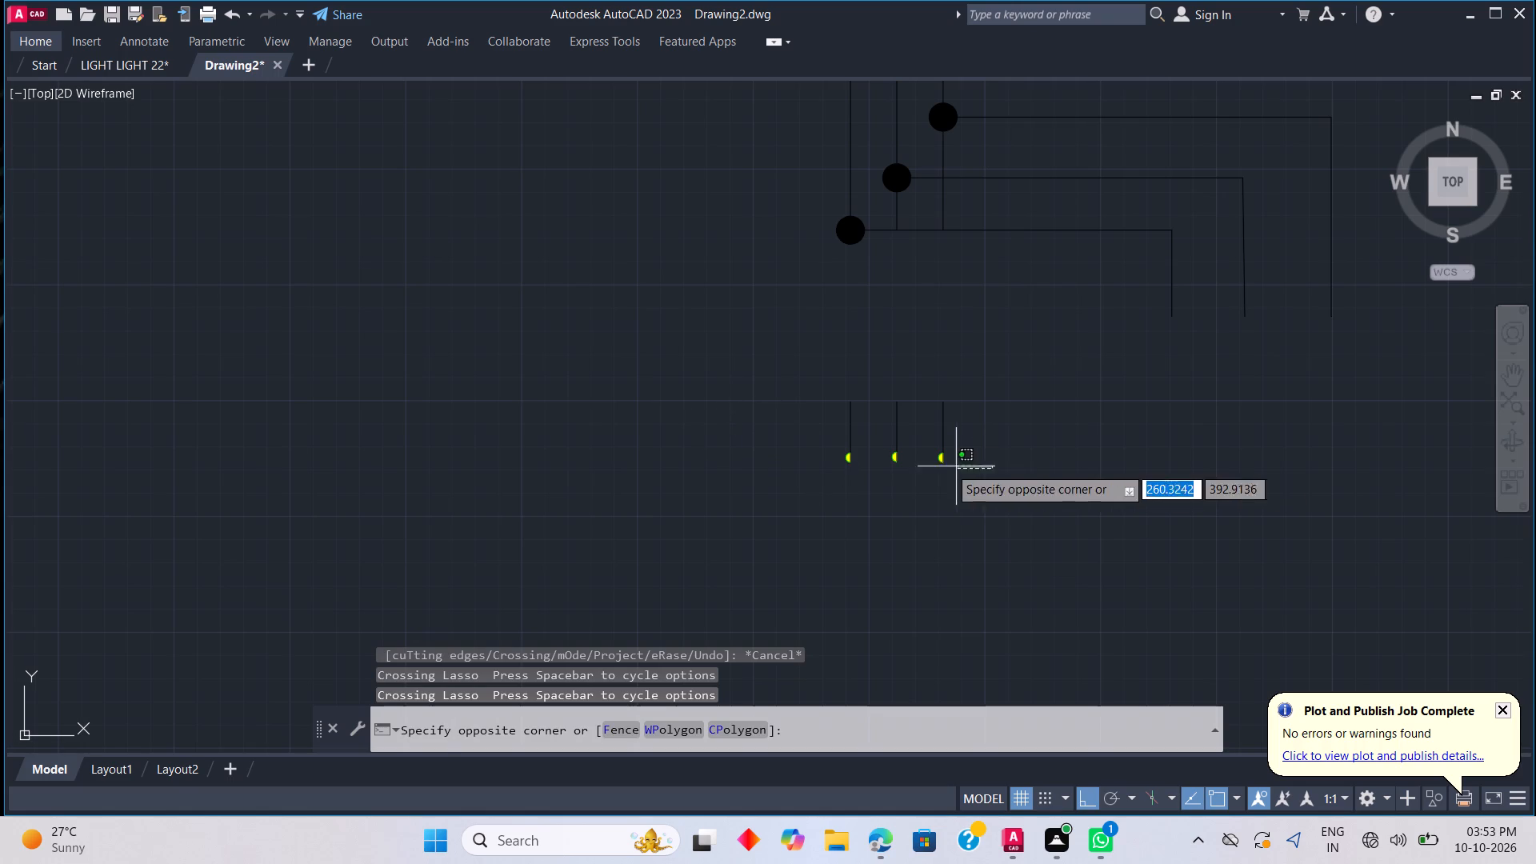
left_click(749, 401)
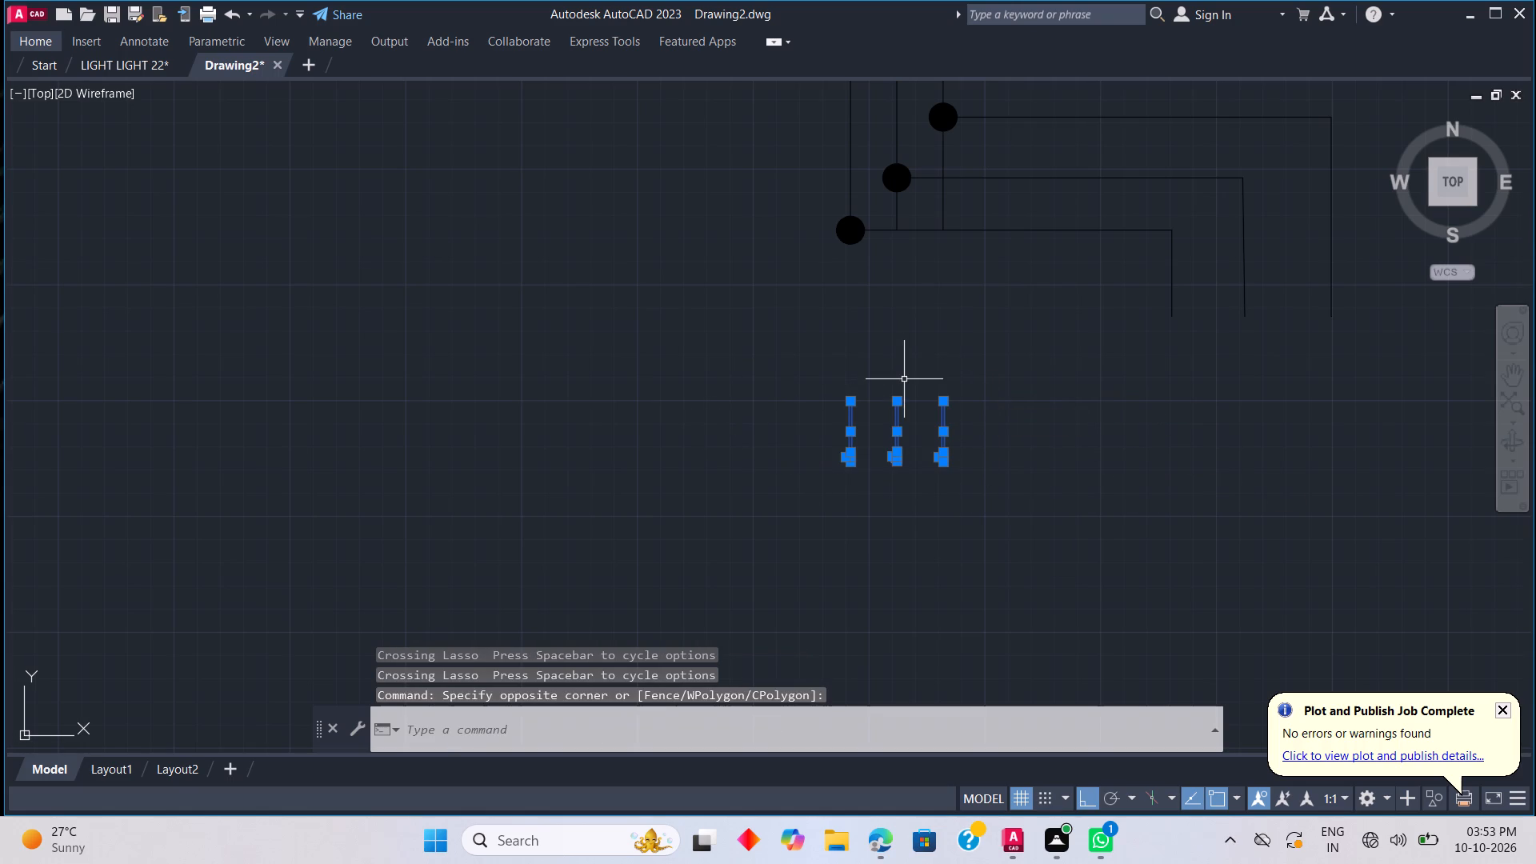
key("c")
type("O")
key("space")
left_click_drag(899, 396, 898, 384)
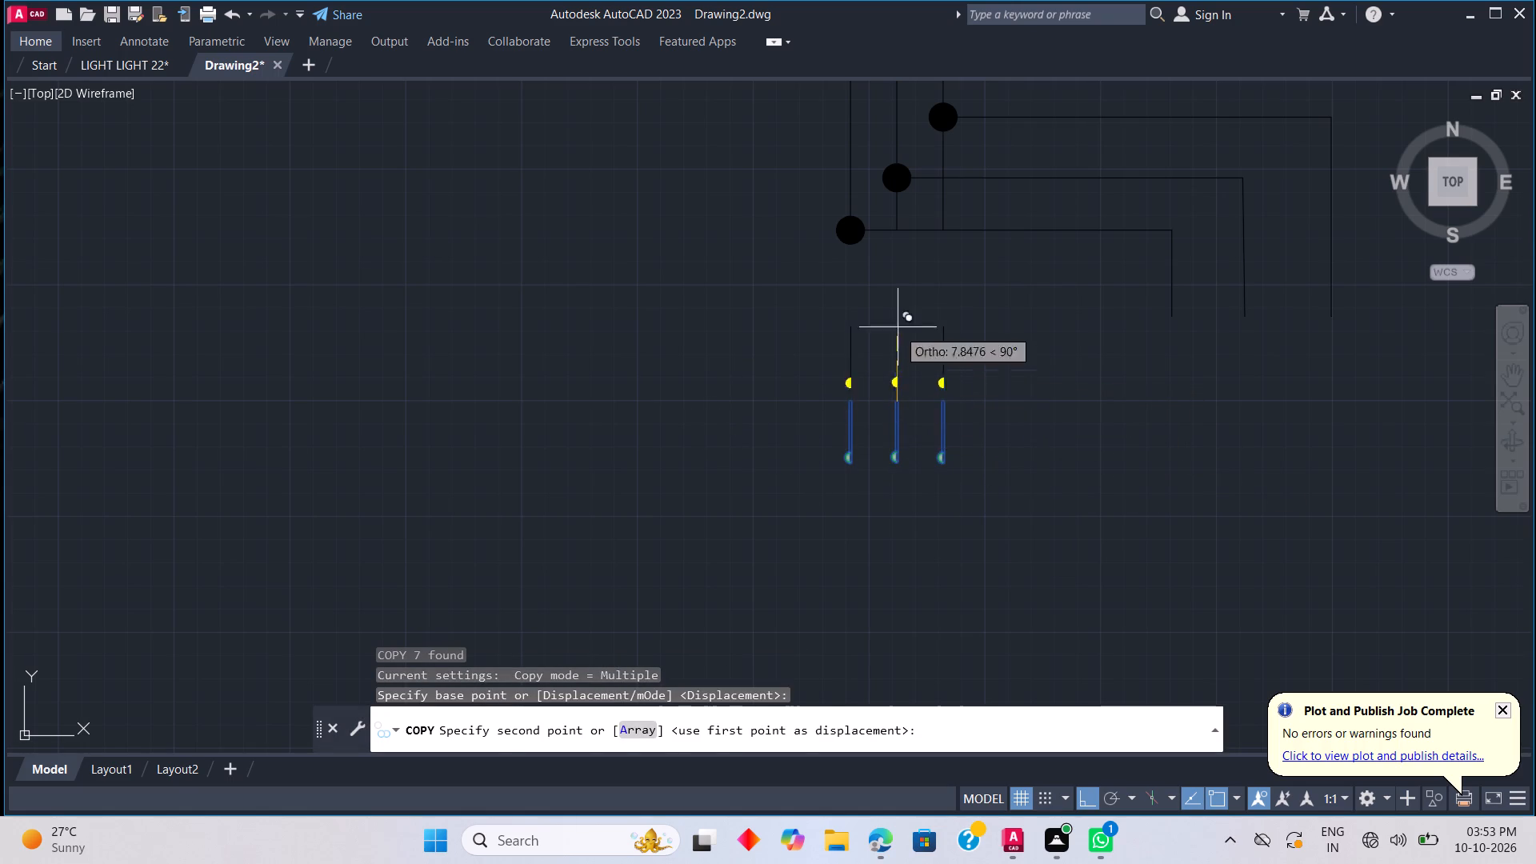
left_click(878, 226)
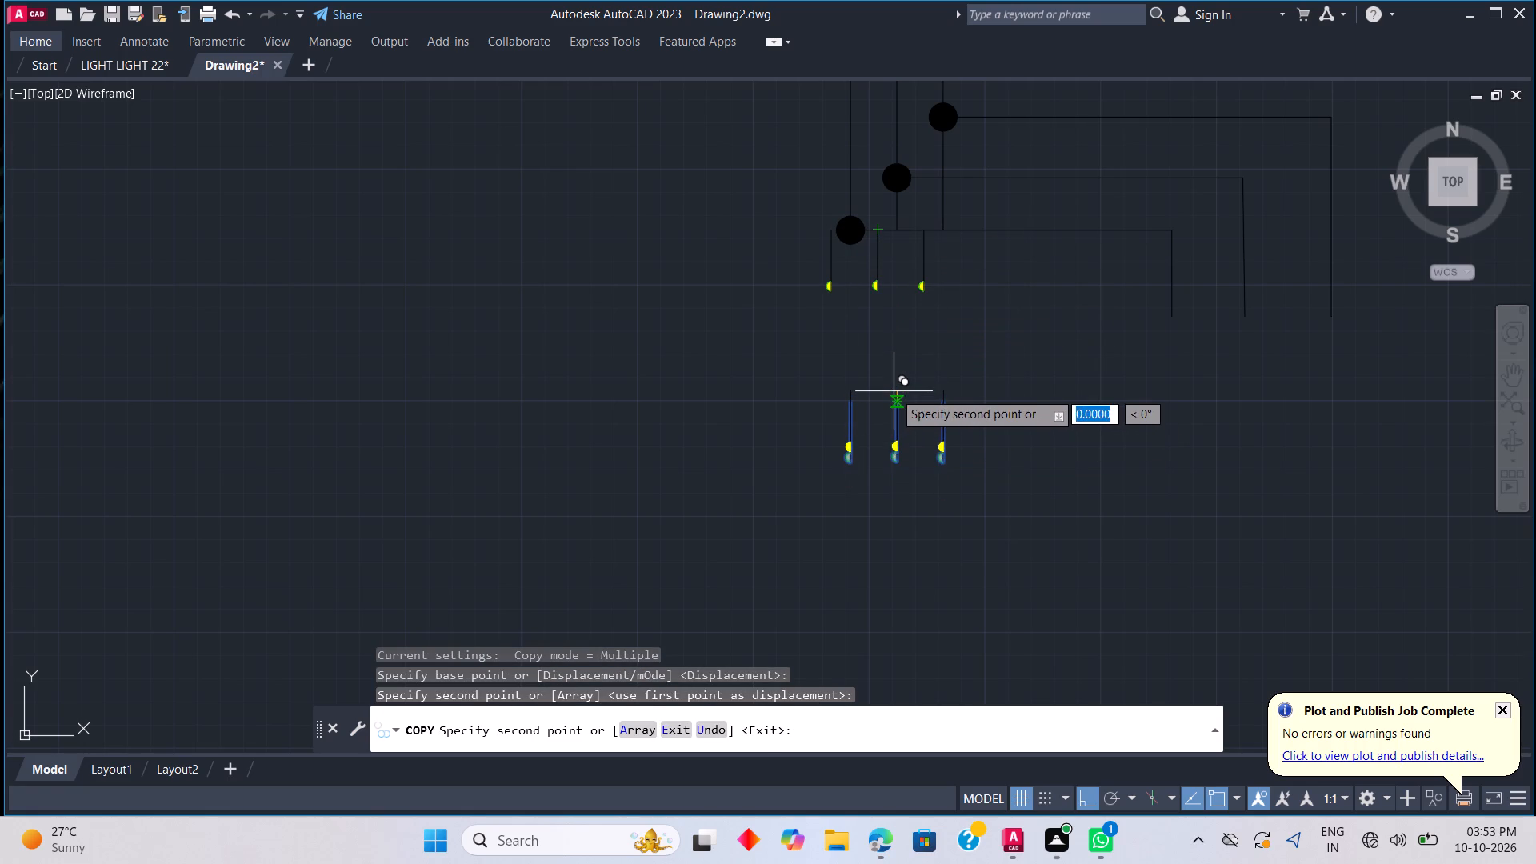
key("ctrl+z")
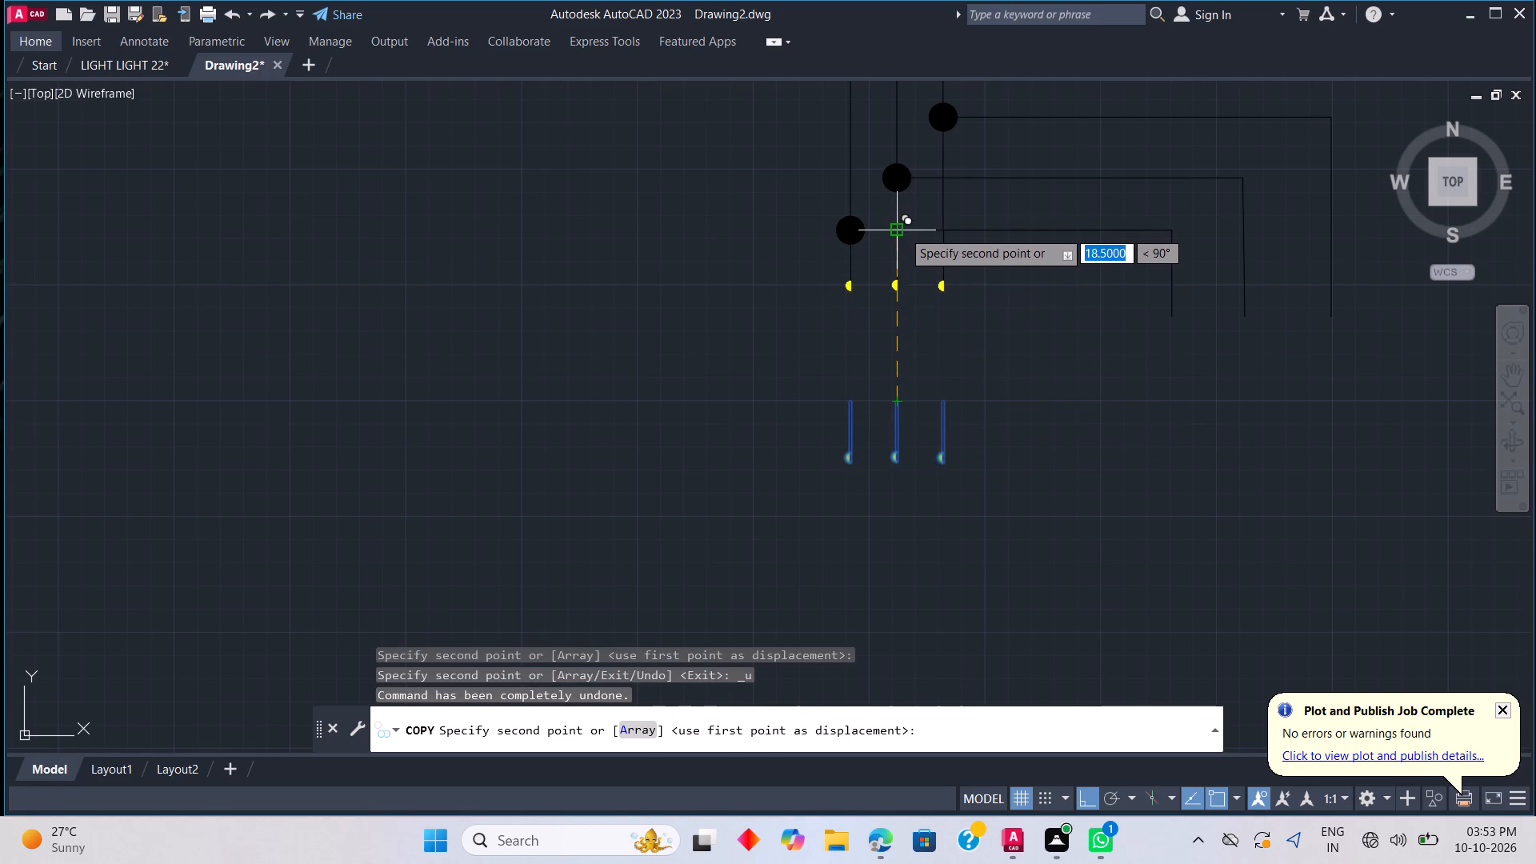
left_click(902, 230)
key("Escape")
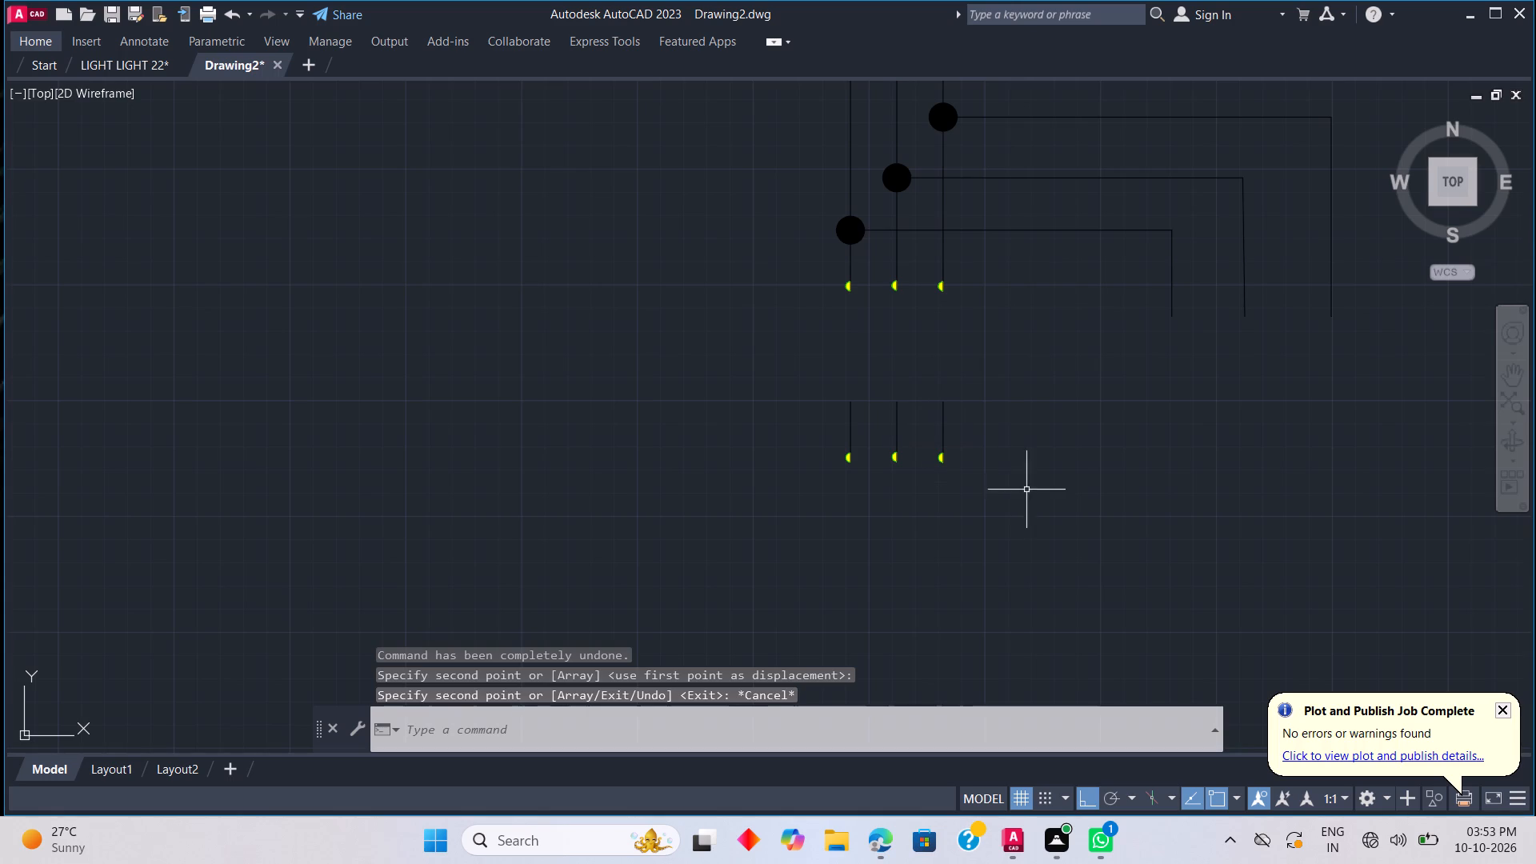
Erase the original lower set of three short verticals with their filled semicircles.
left_click_drag(1030, 451, 578, 485)
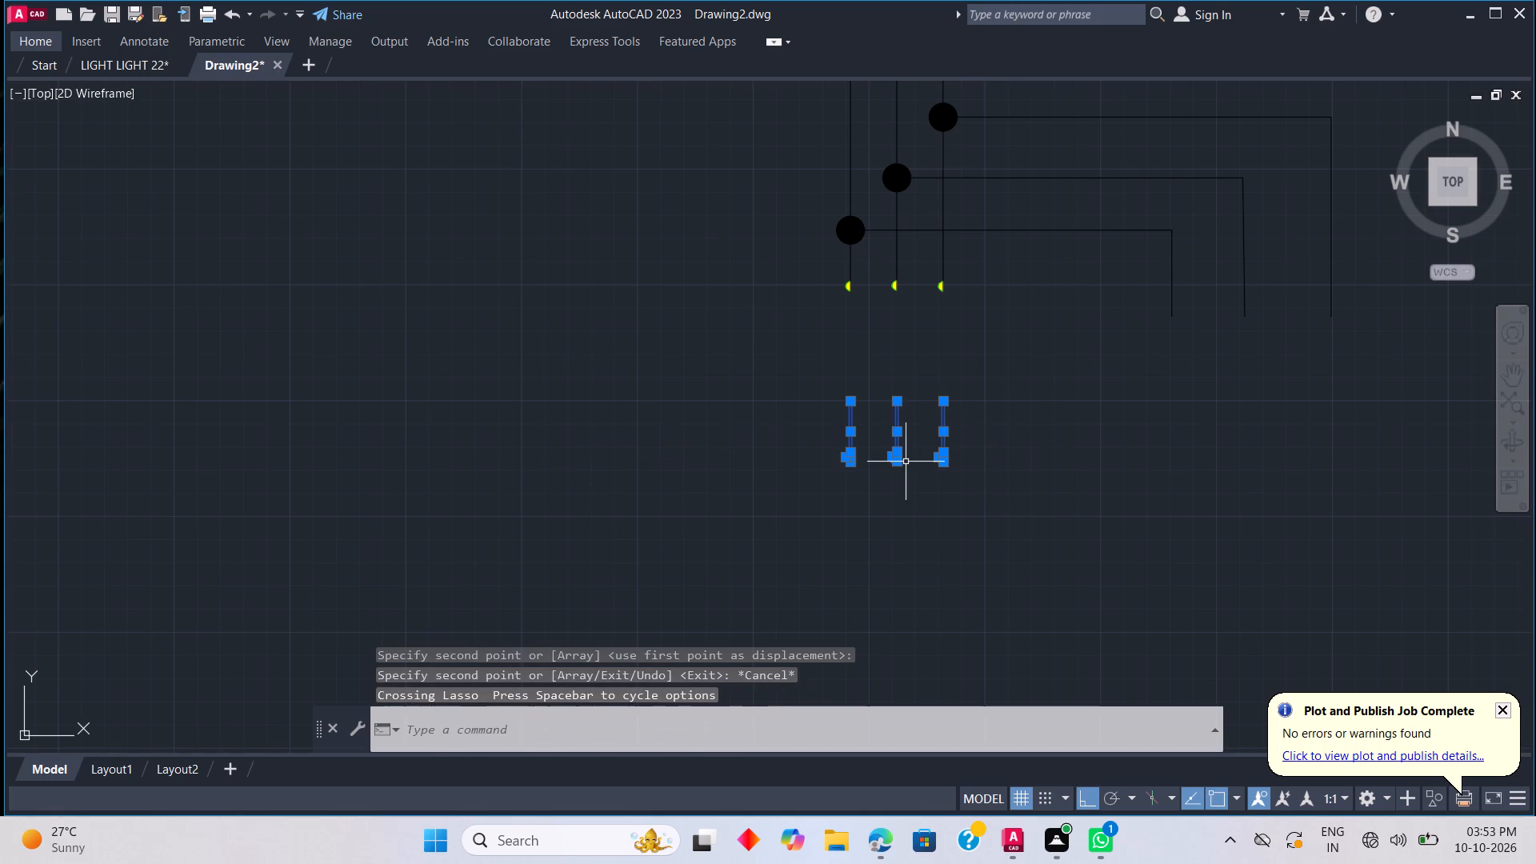
key("Delete")
Examine the overall layout of the verticals, filled circles, leaders and copied semicircles.
scroll(921, 428, "down", 3)
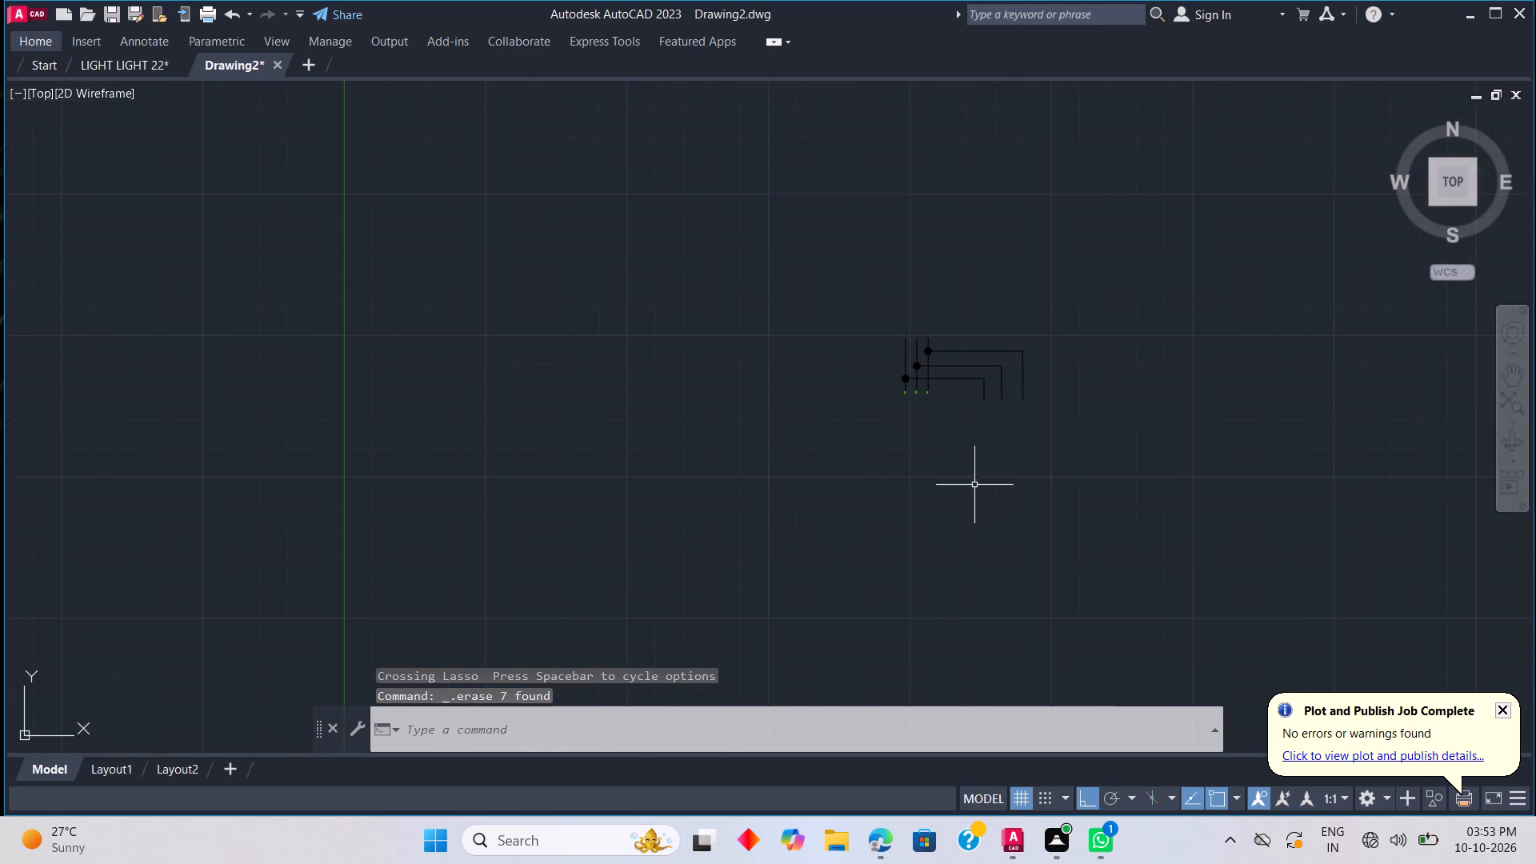
middle_click_drag(839, 298, 832, 272)
middle_click(832, 272)
middle_click_drag(985, 510, 878, 291)
scroll(878, 294, "down", 1)
middle_click(878, 291)
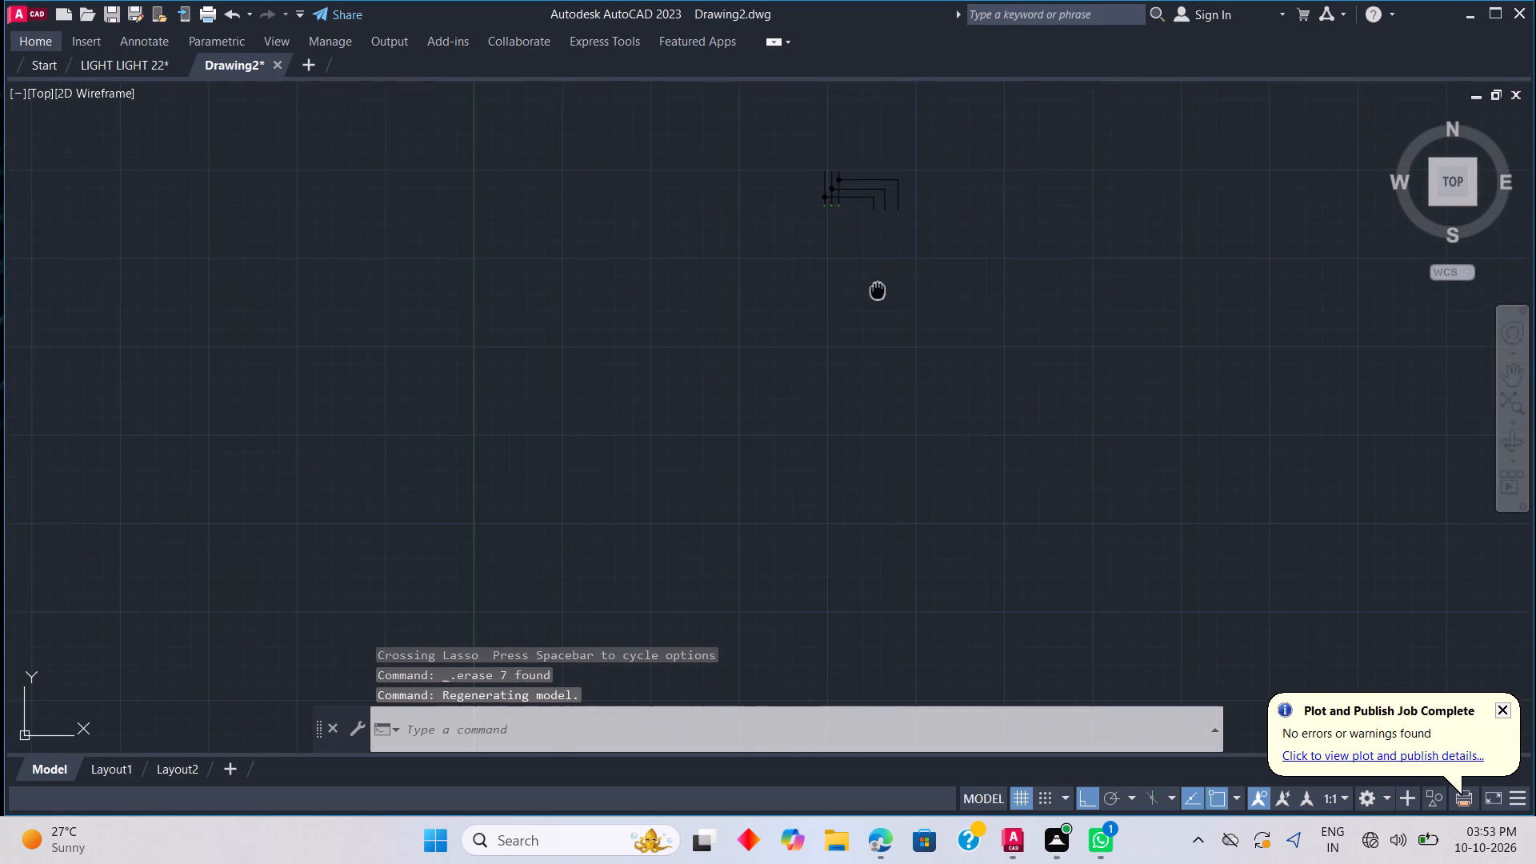
scroll(857, 232, "up", 2)
middle_click_drag(829, 170, 856, 282)
middle_click_drag(867, 300, 898, 360)
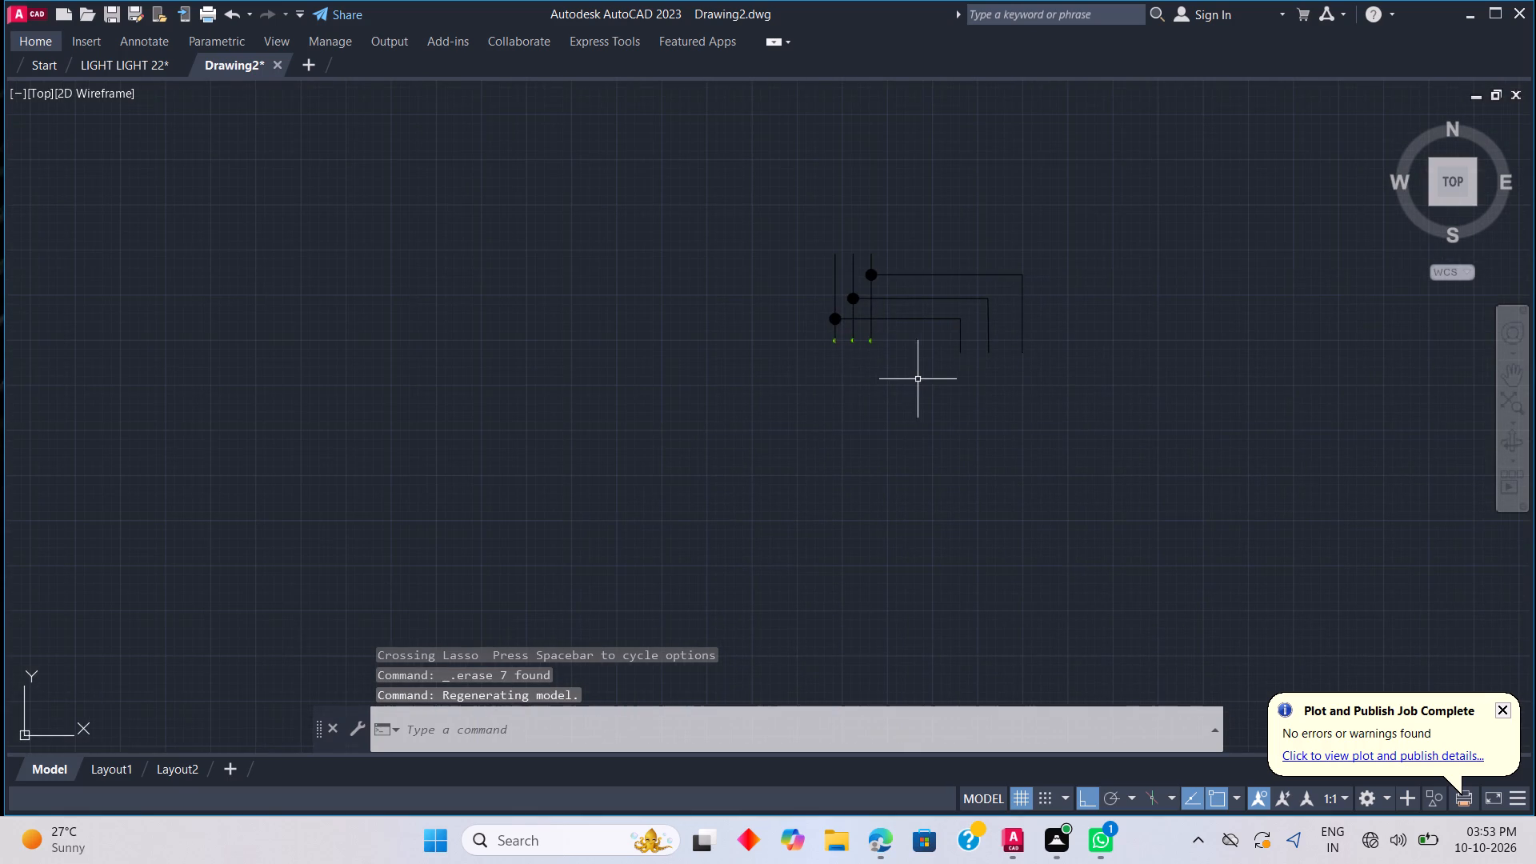
scroll(866, 340, "up", 2)
scroll(957, 437, "down", 2)
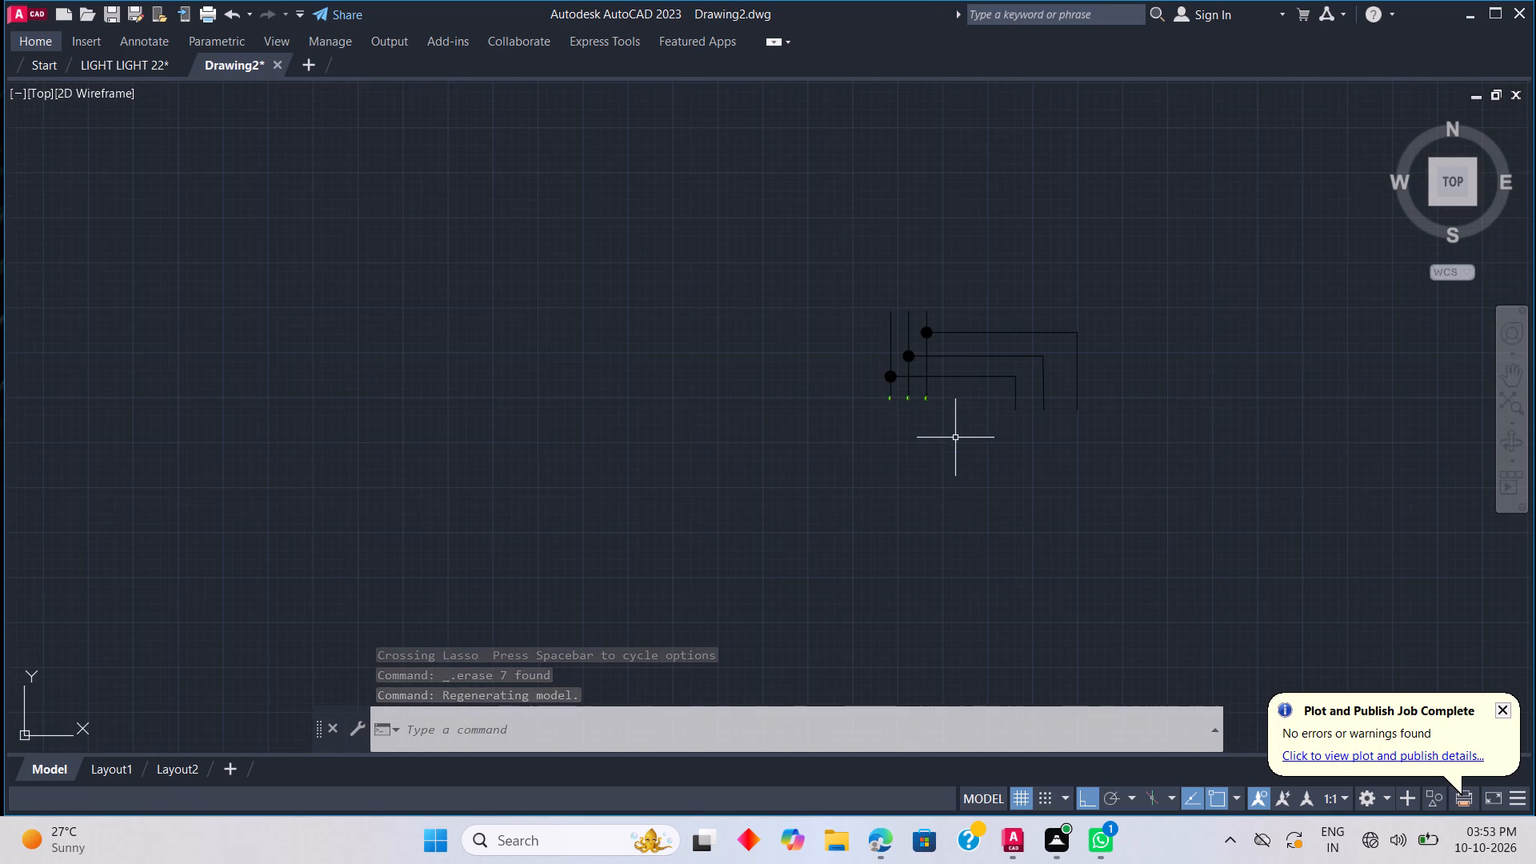
scroll(949, 452, "up", 1)
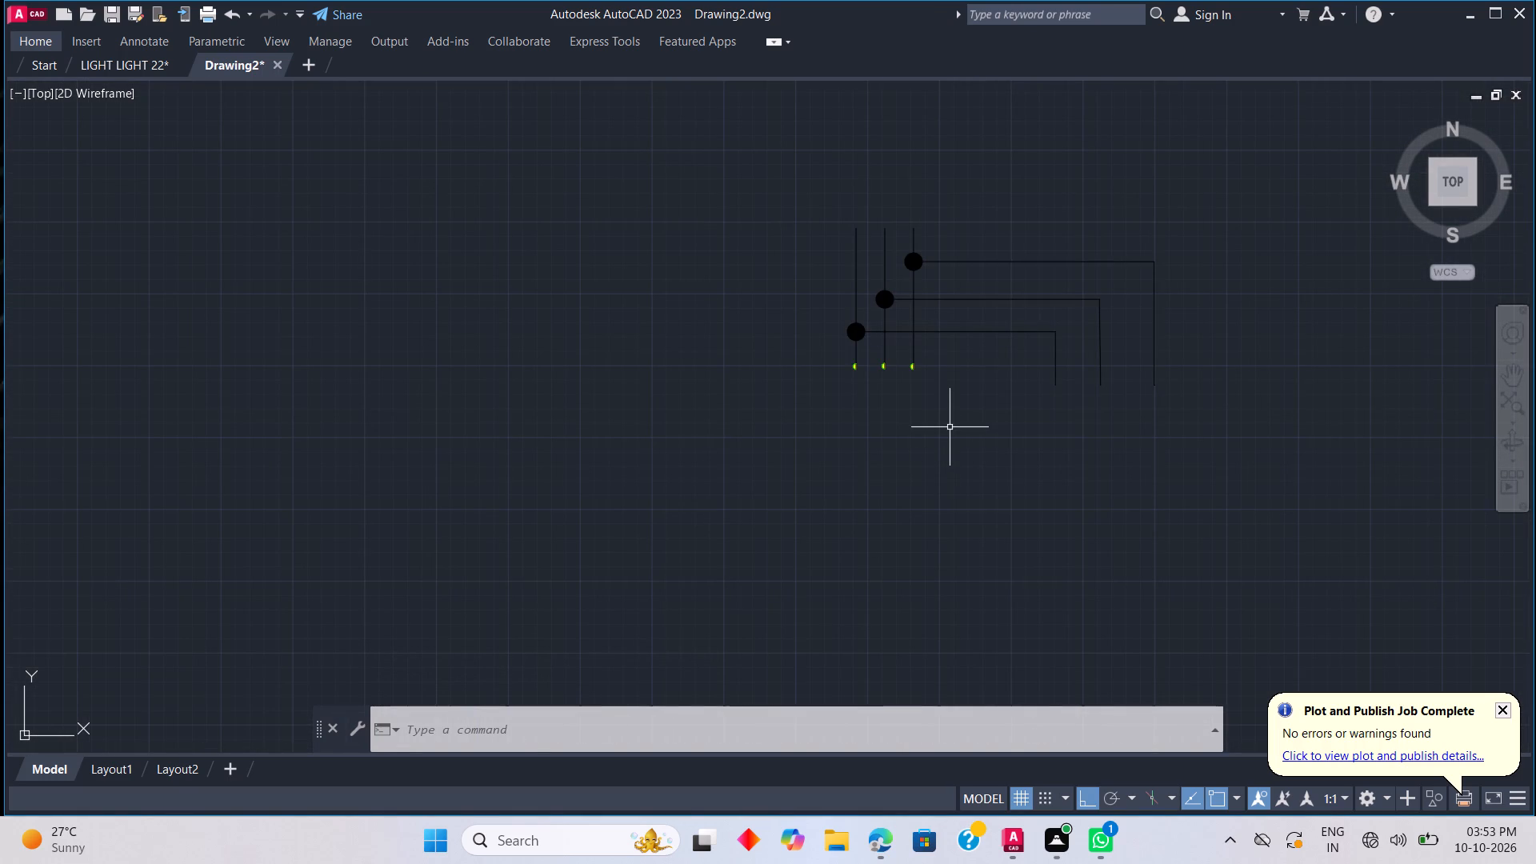
scroll(950, 427, "down", 3)
Scale the arc of the semicircle below the lowest large circle to nearly twice its size, using the arc's midpoint as base.
scroll(940, 433, "up", 4)
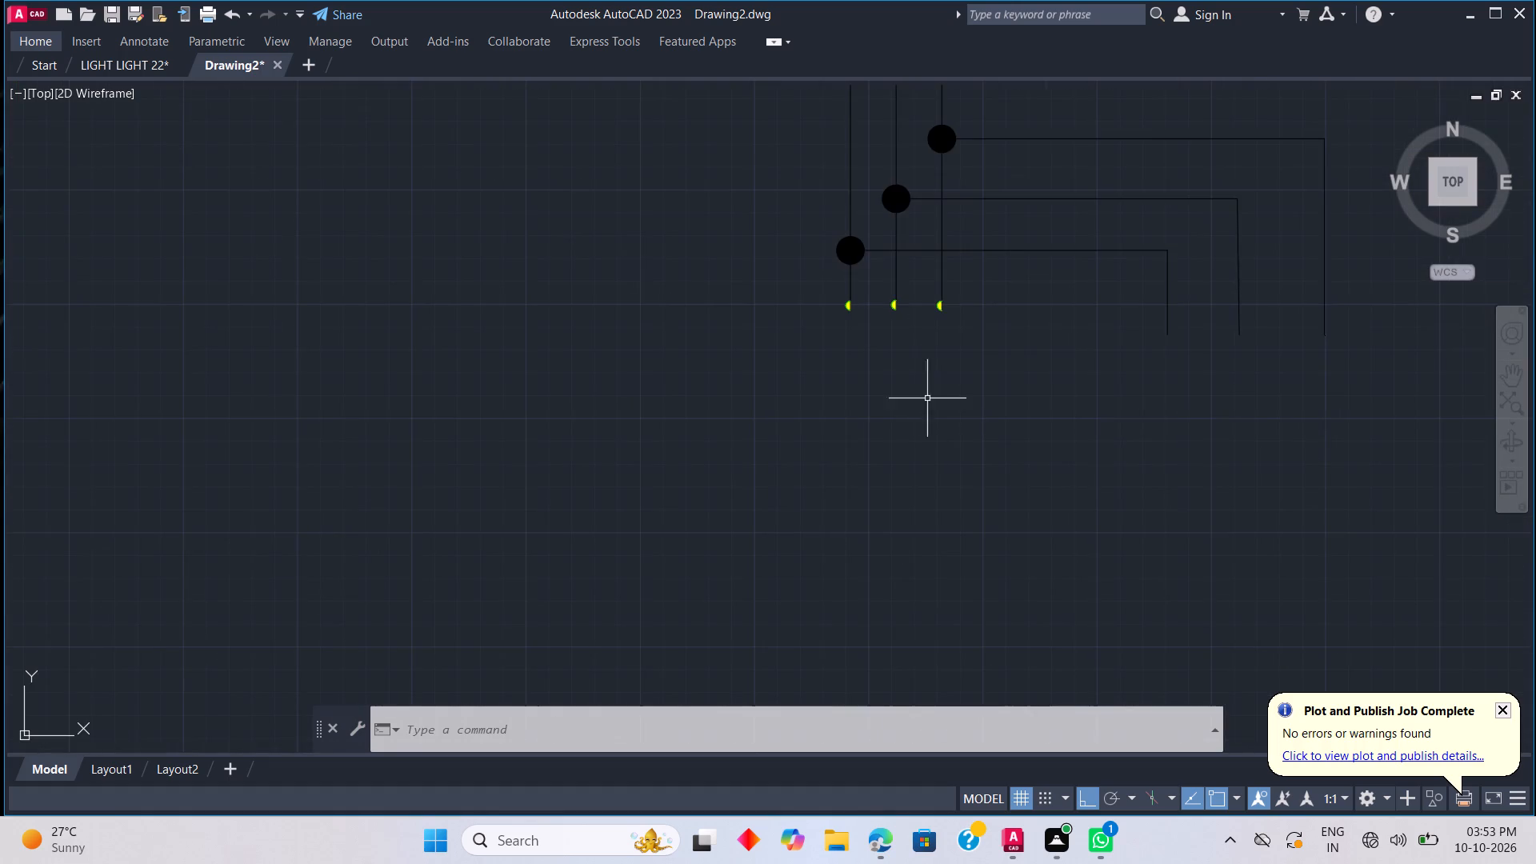
scroll(824, 338, "up", 2)
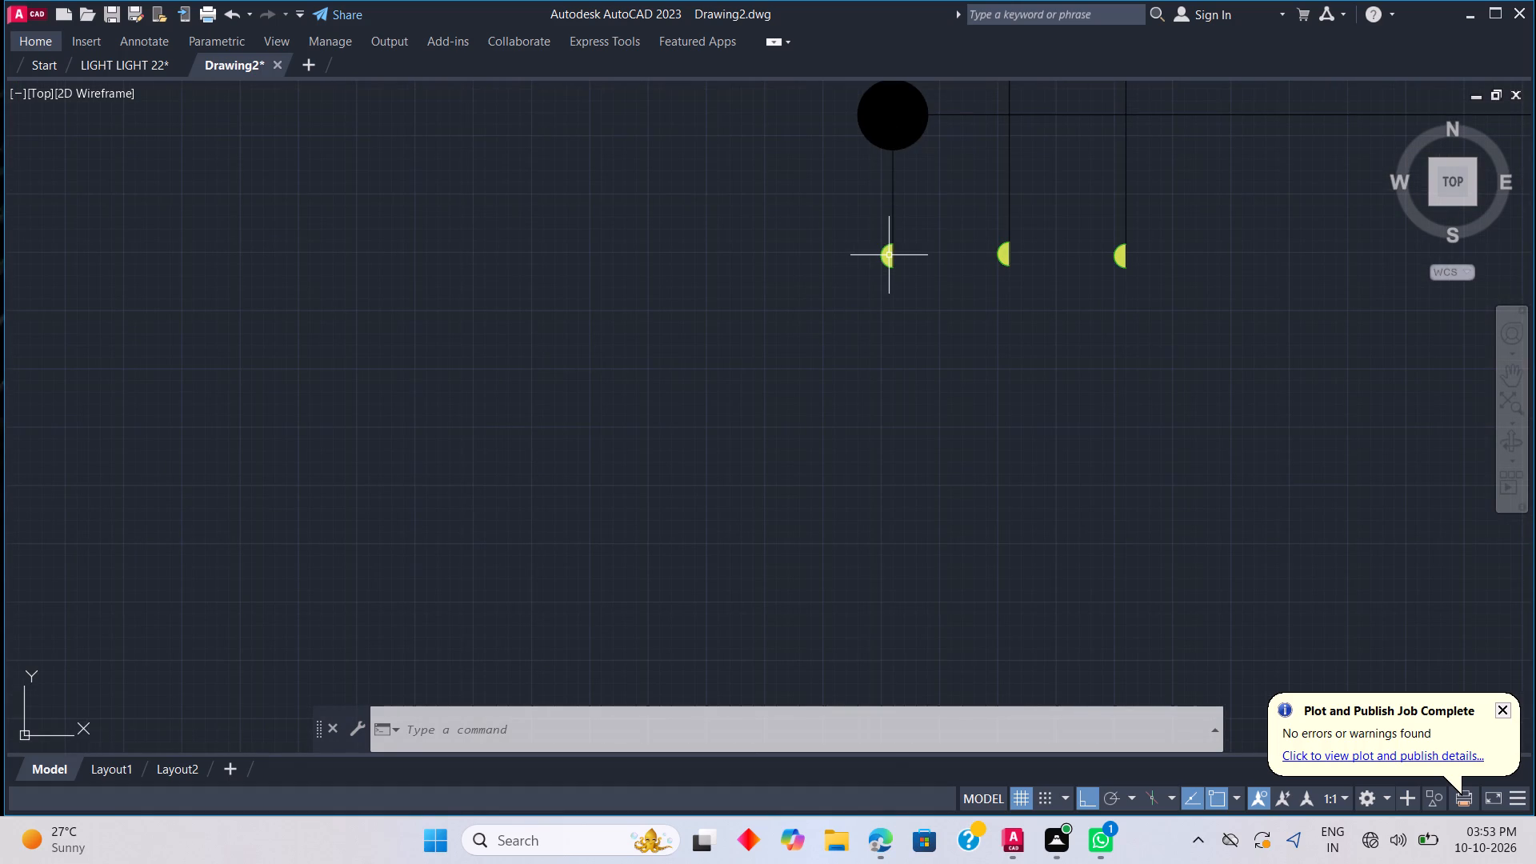
scroll(885, 256, "up", 3)
left_click(881, 258)
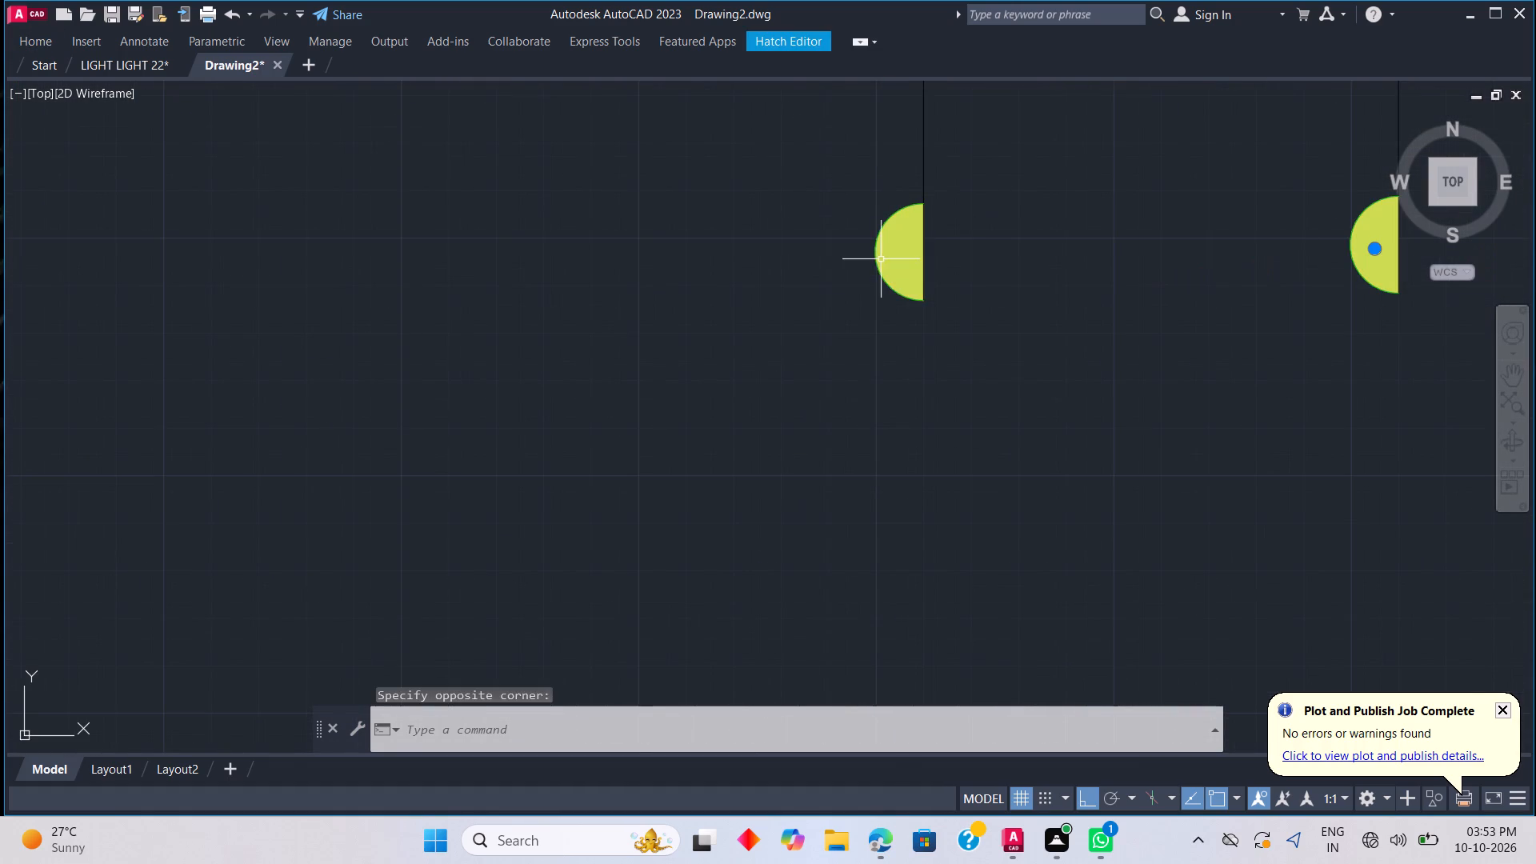
key("Escape")
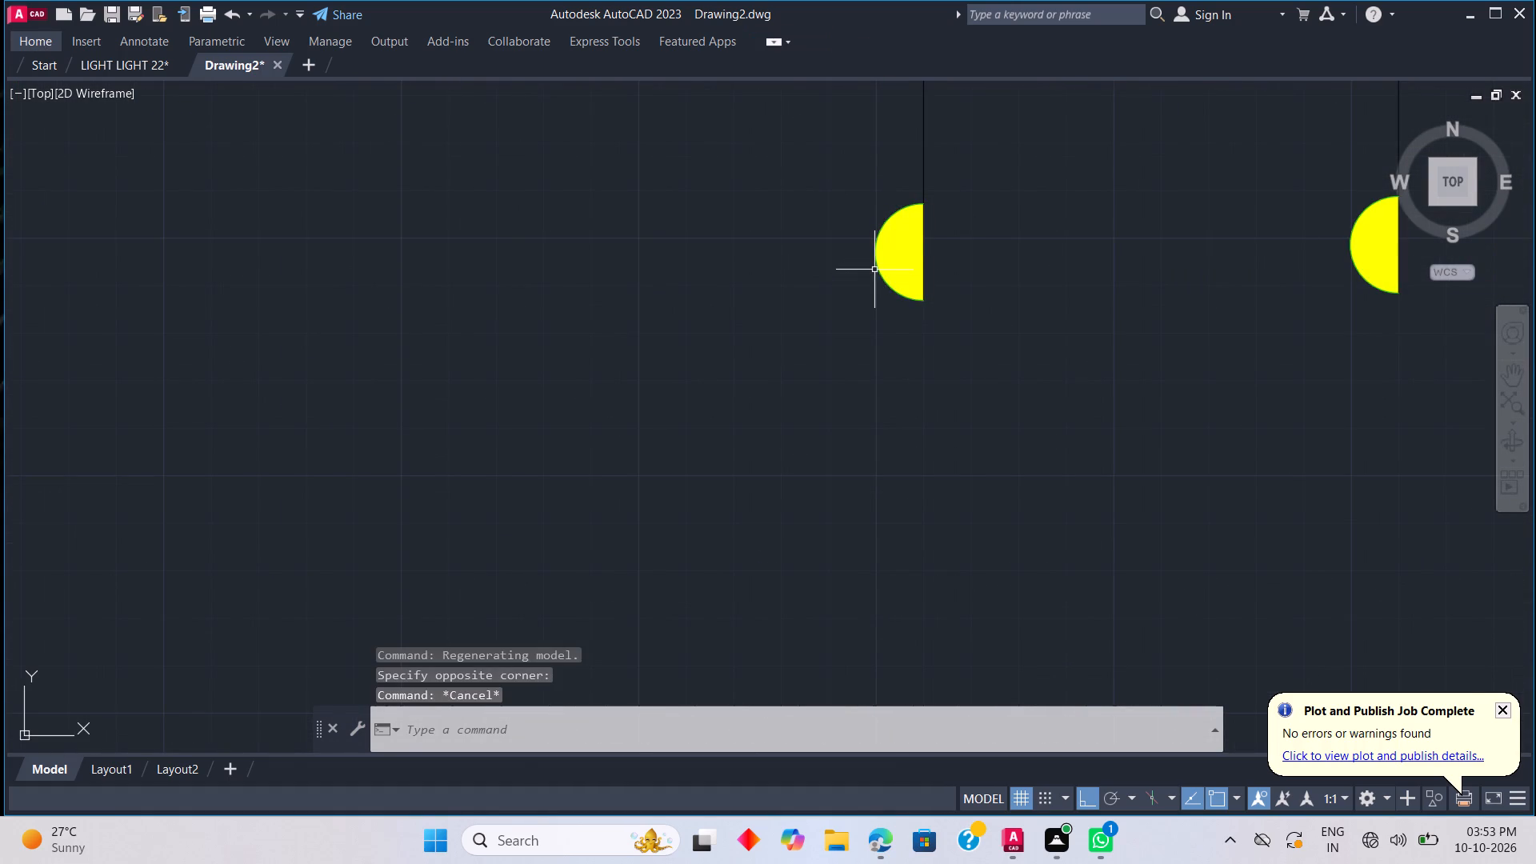
left_click(874, 266)
right_click(855, 307)
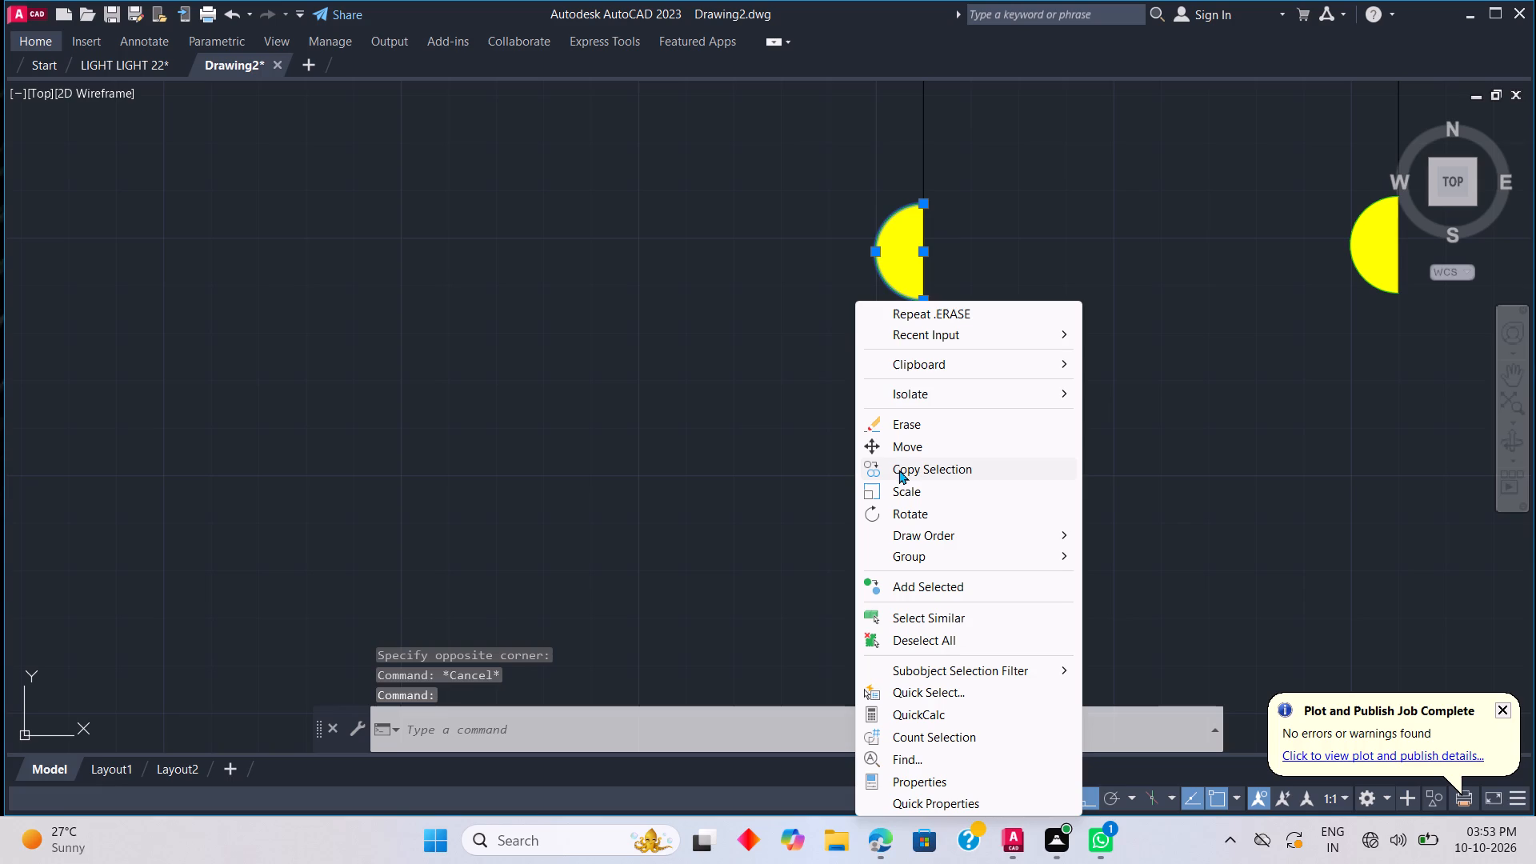
left_click(896, 490)
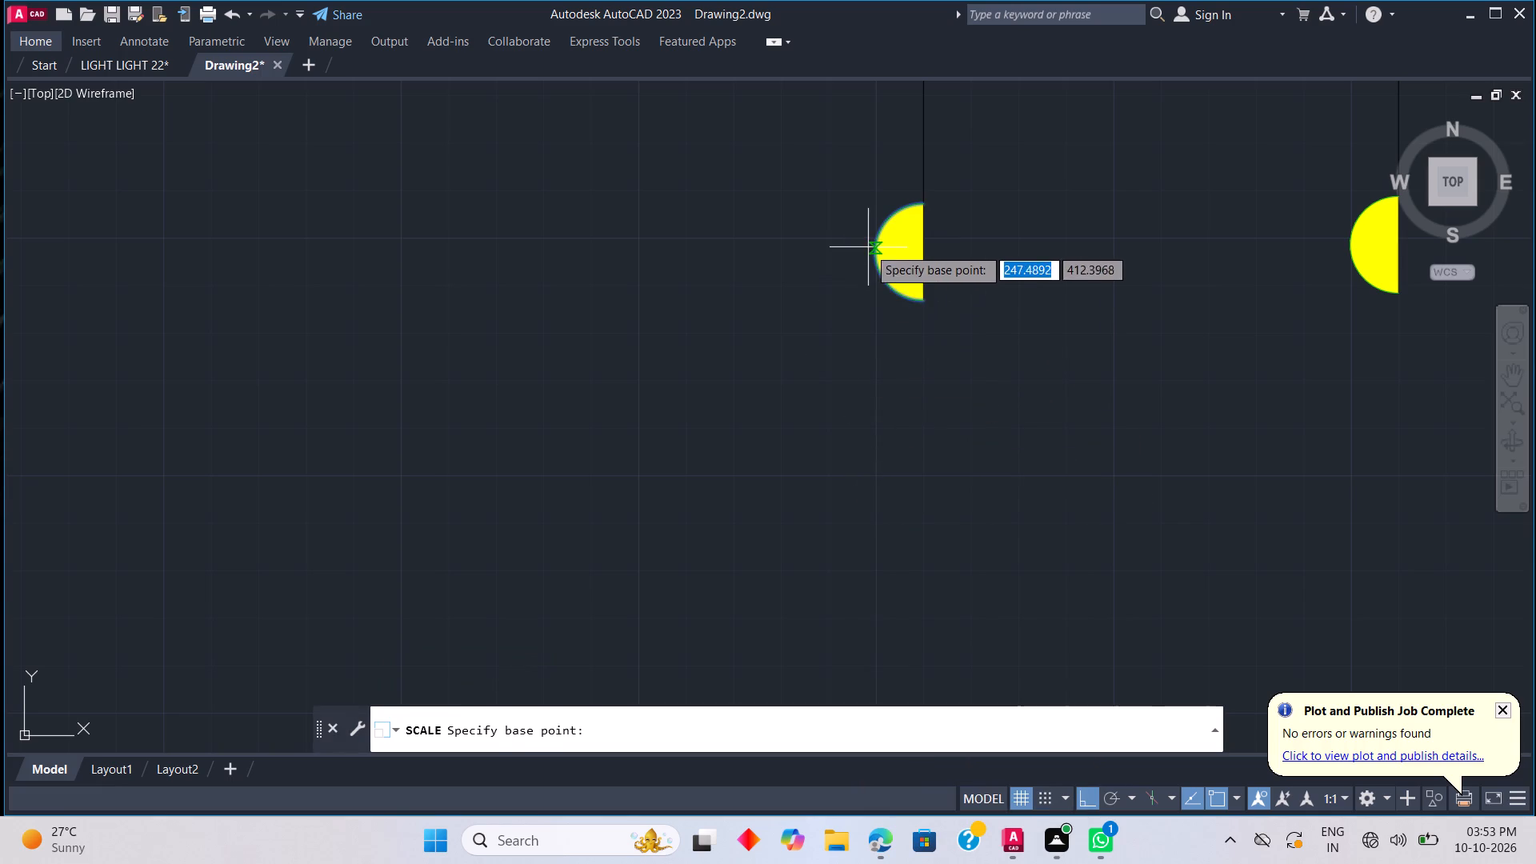
left_click(868, 247)
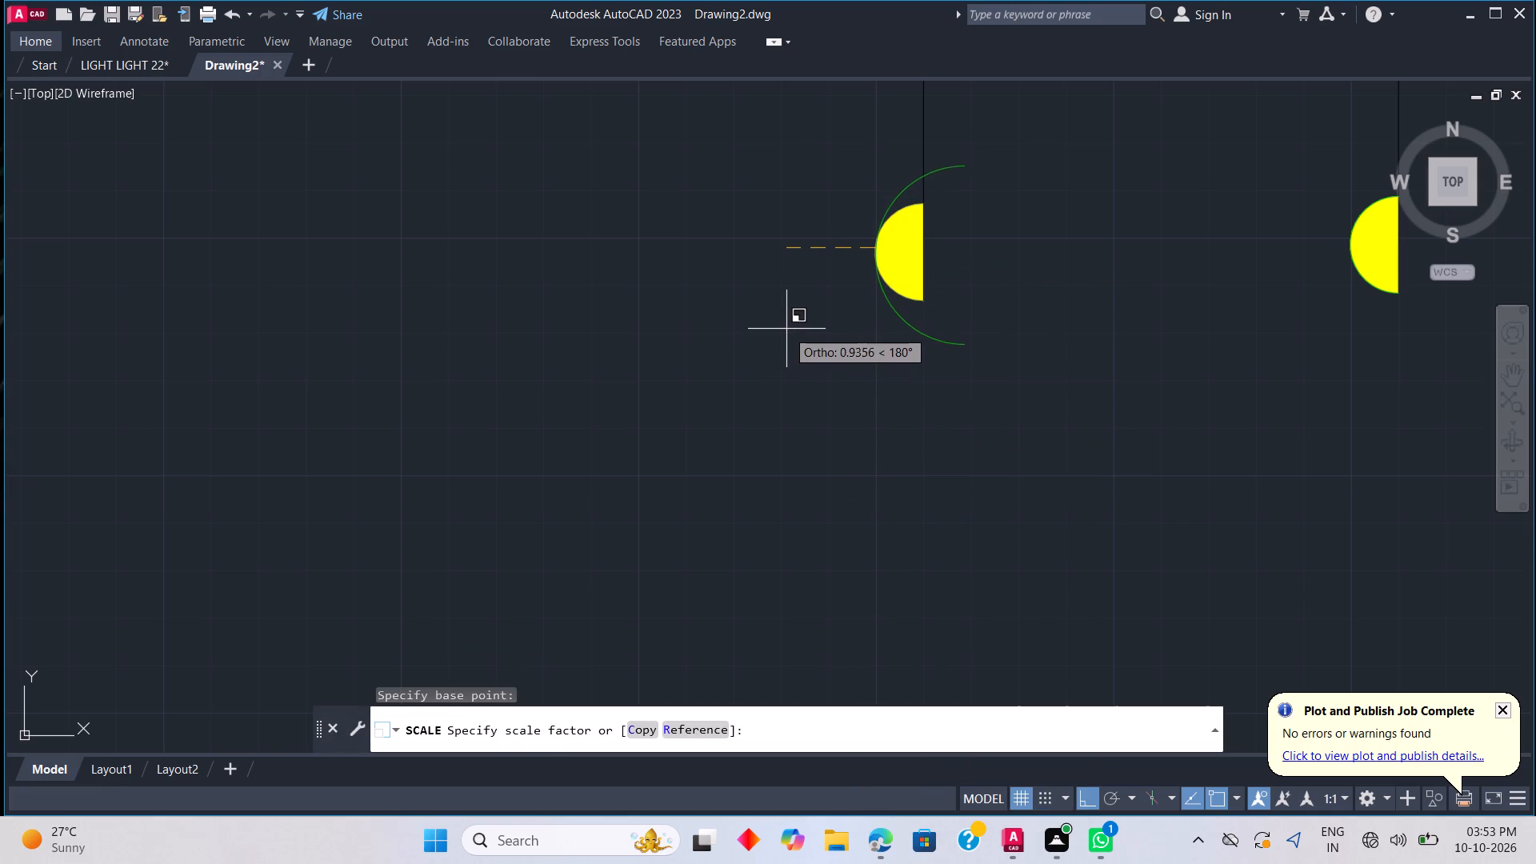
left_click(790, 324)
key("Escape")
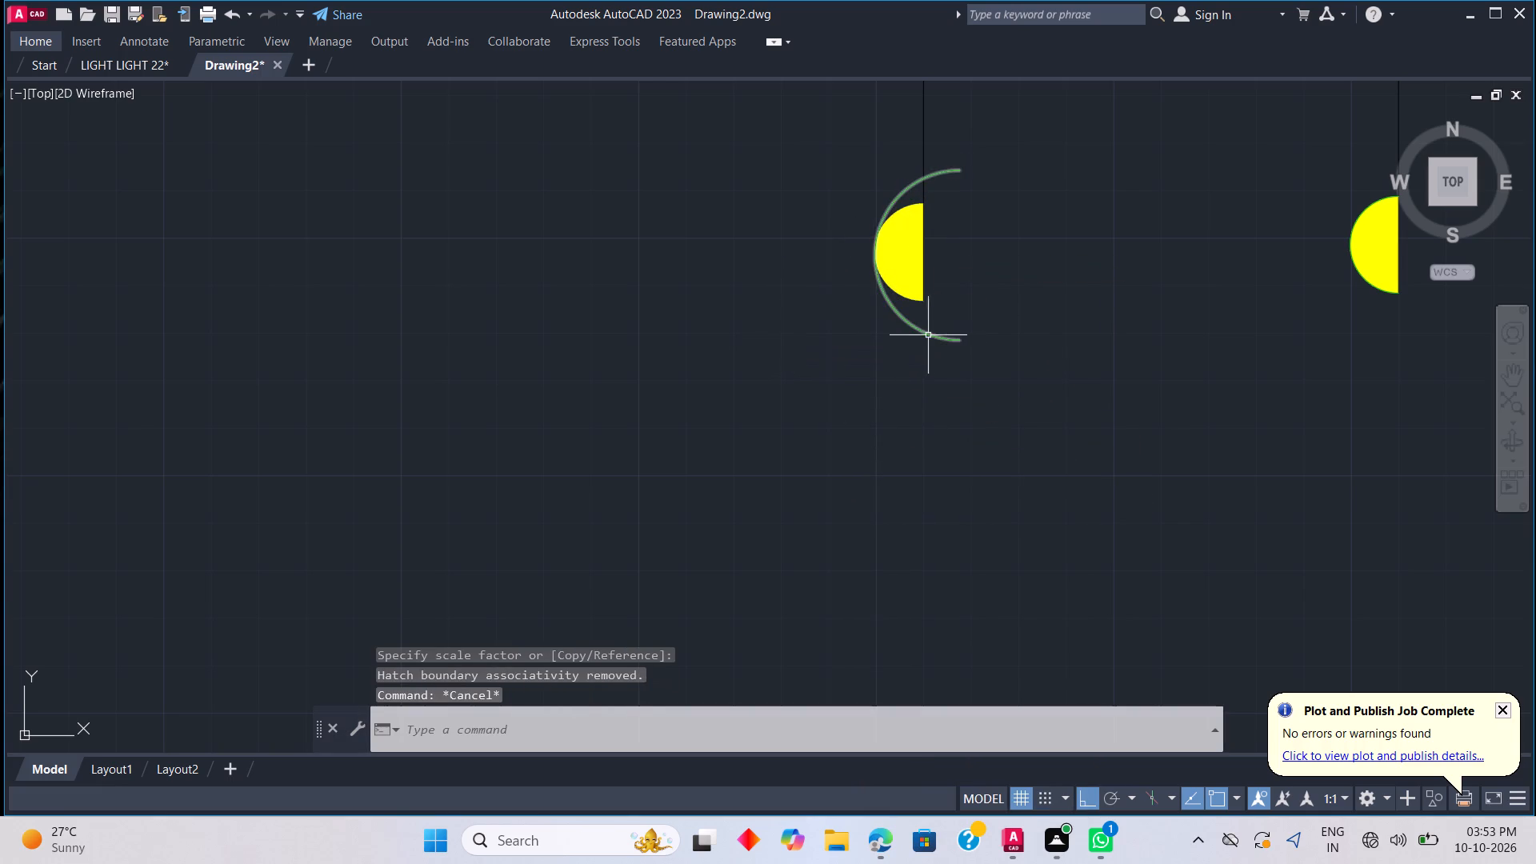
Turn Ortho off and move the enlarged arc by its centre onto its vertical line, a little above the yellow fill's centre.
left_click_drag(924, 327, 915, 335)
key("Escape")
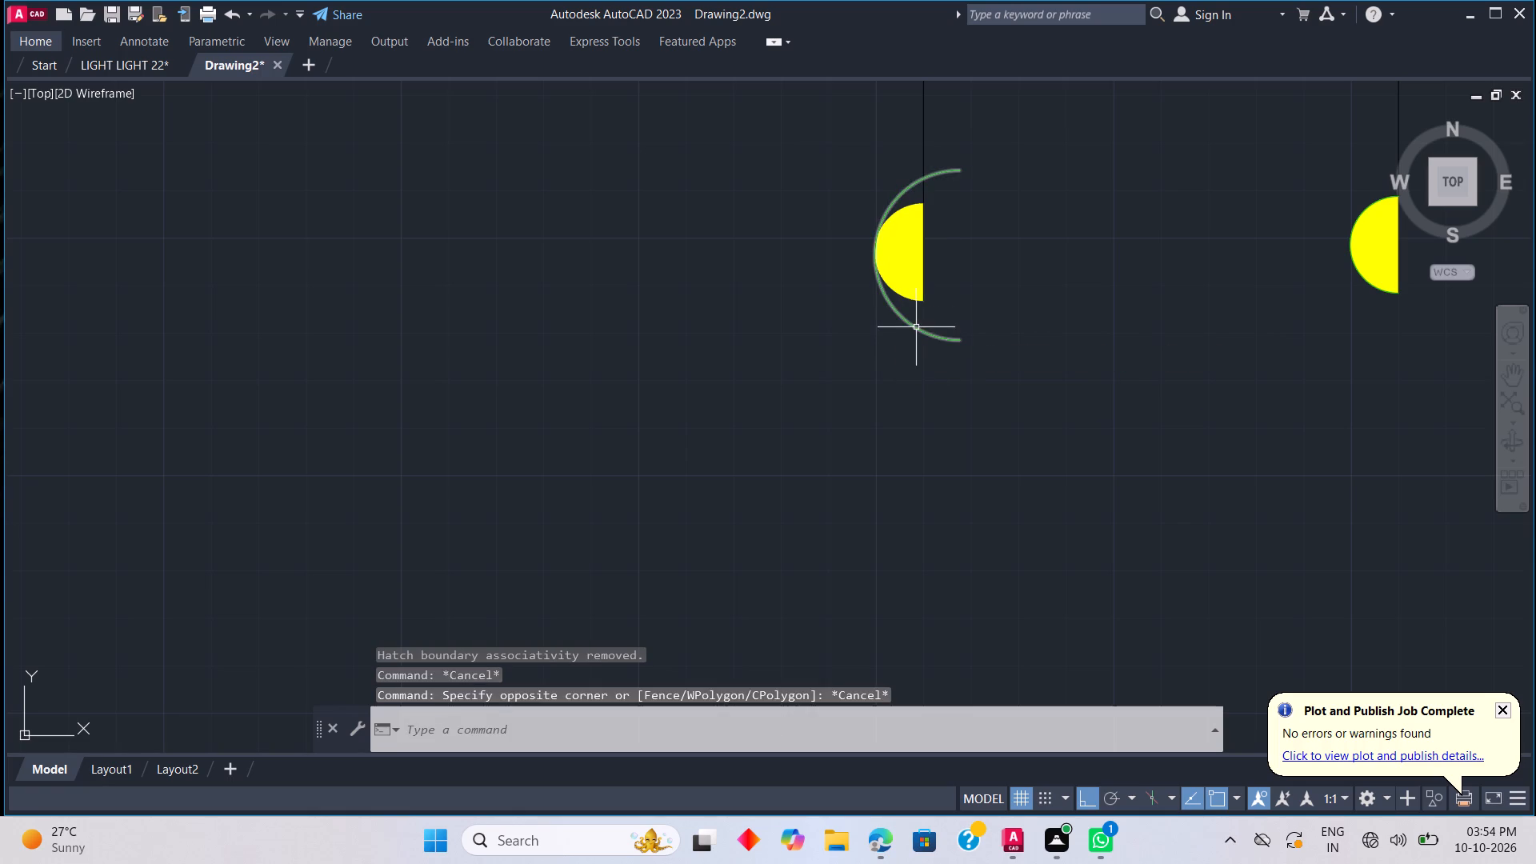
left_click(916, 326)
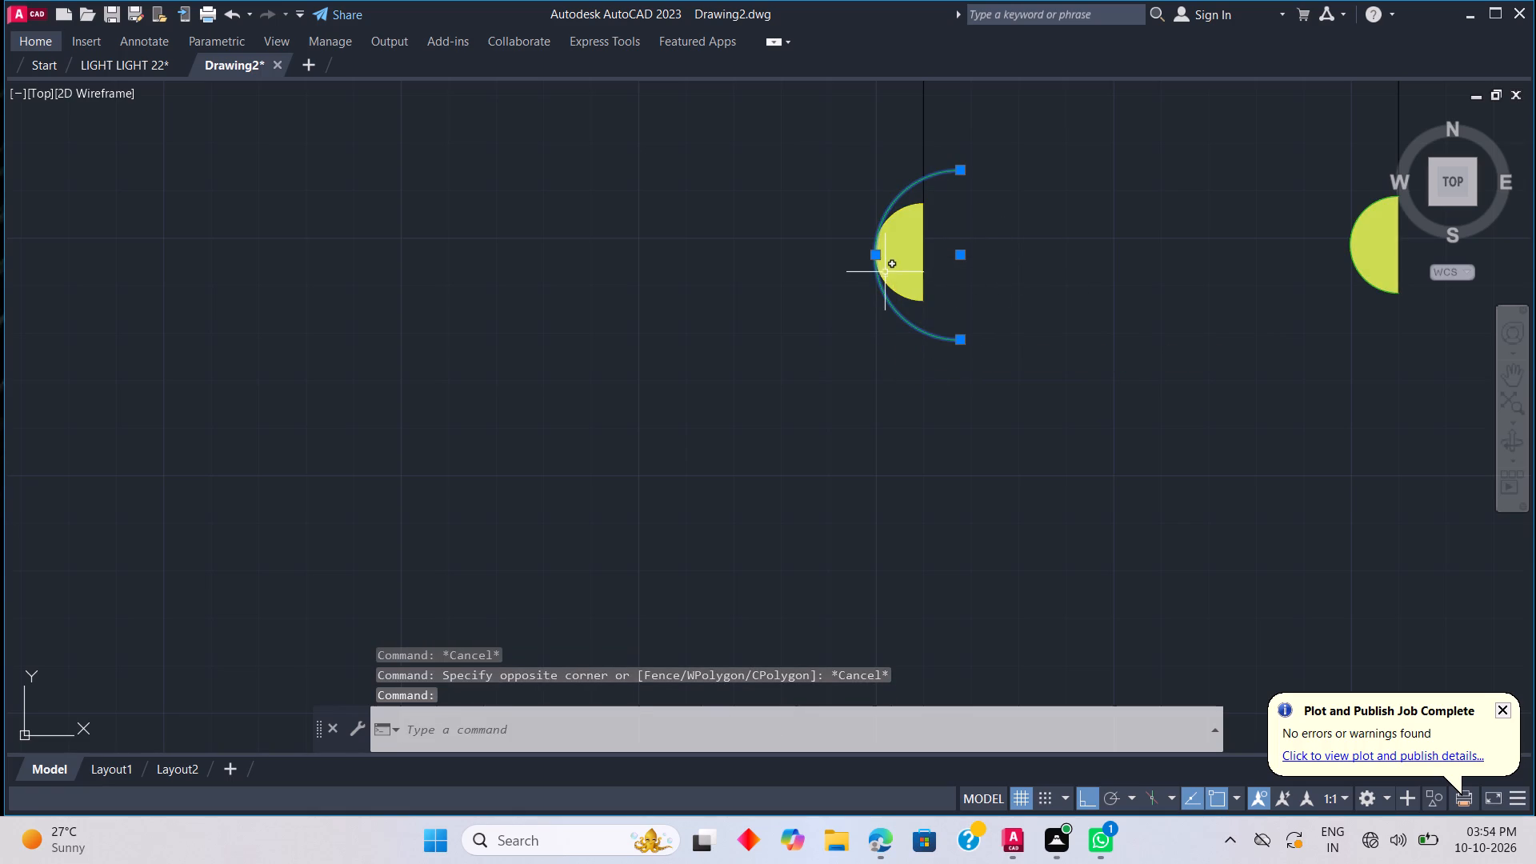
left_click_drag(872, 251, 858, 247)
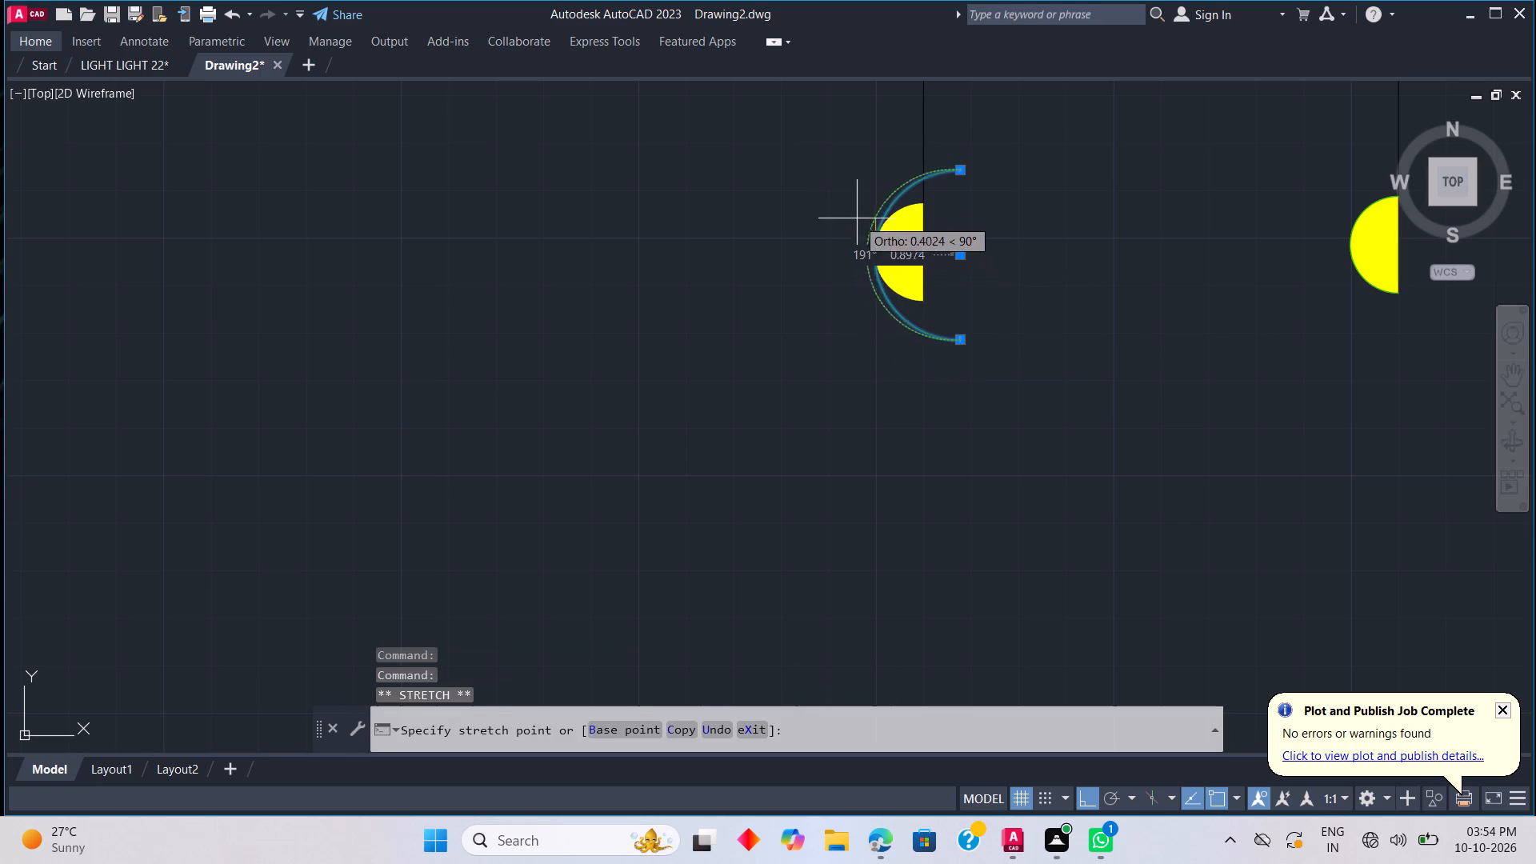
key("Escape")
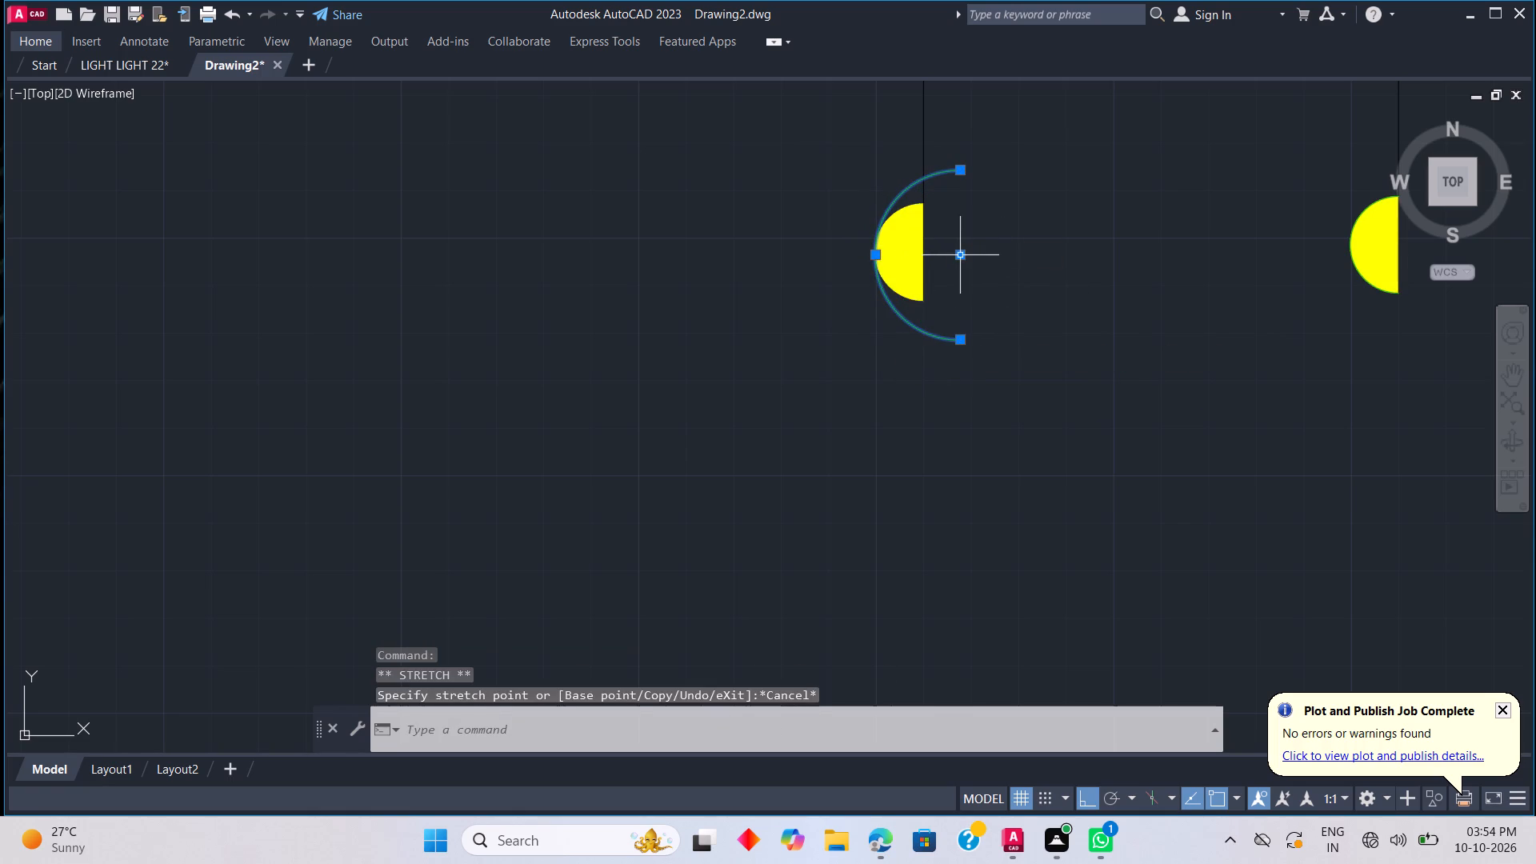
left_click(956, 251)
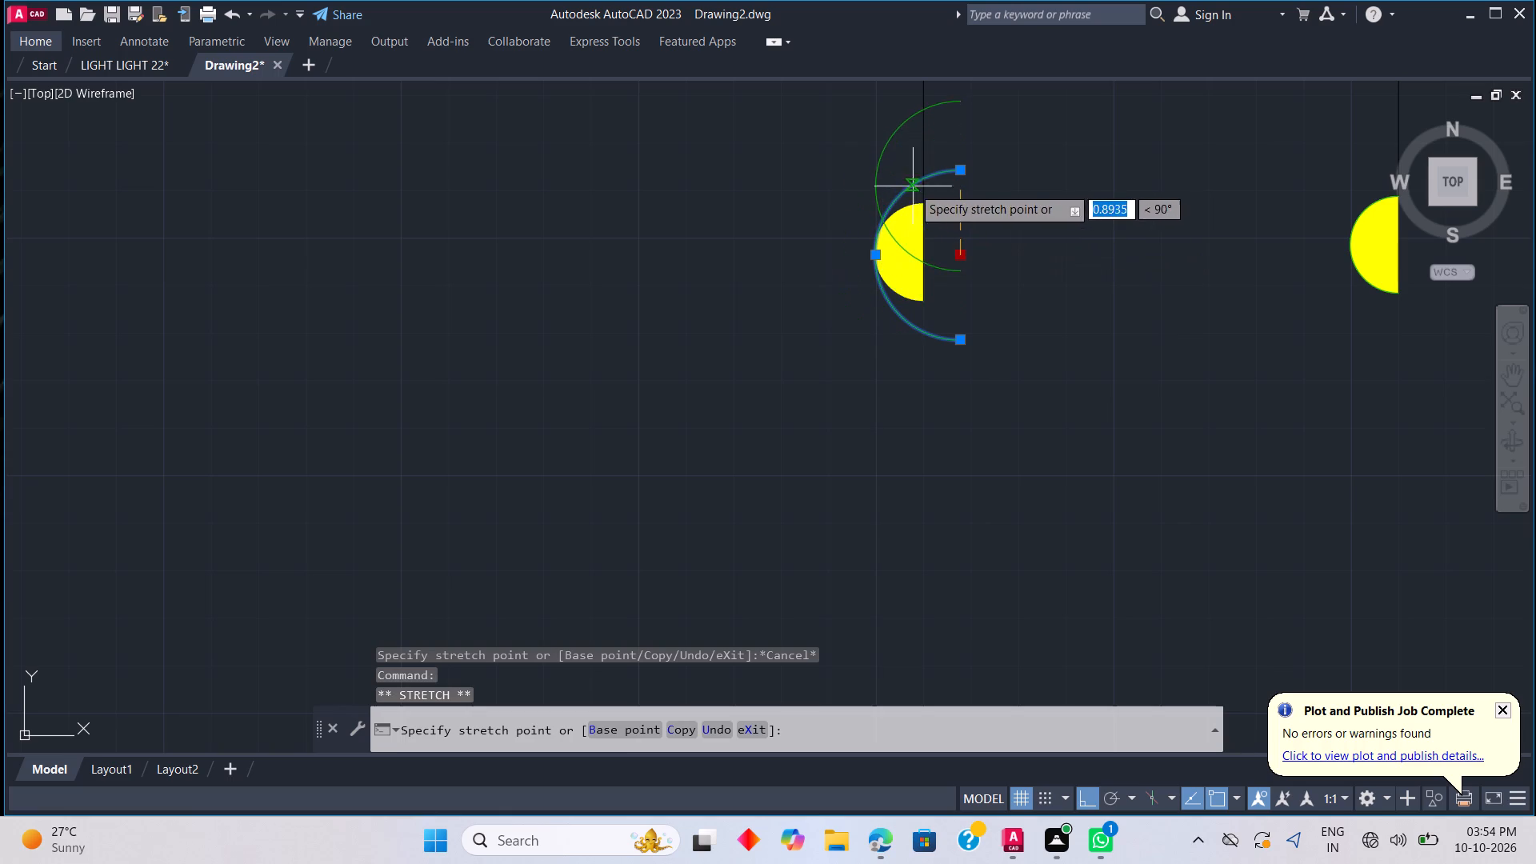
left_click(1088, 793)
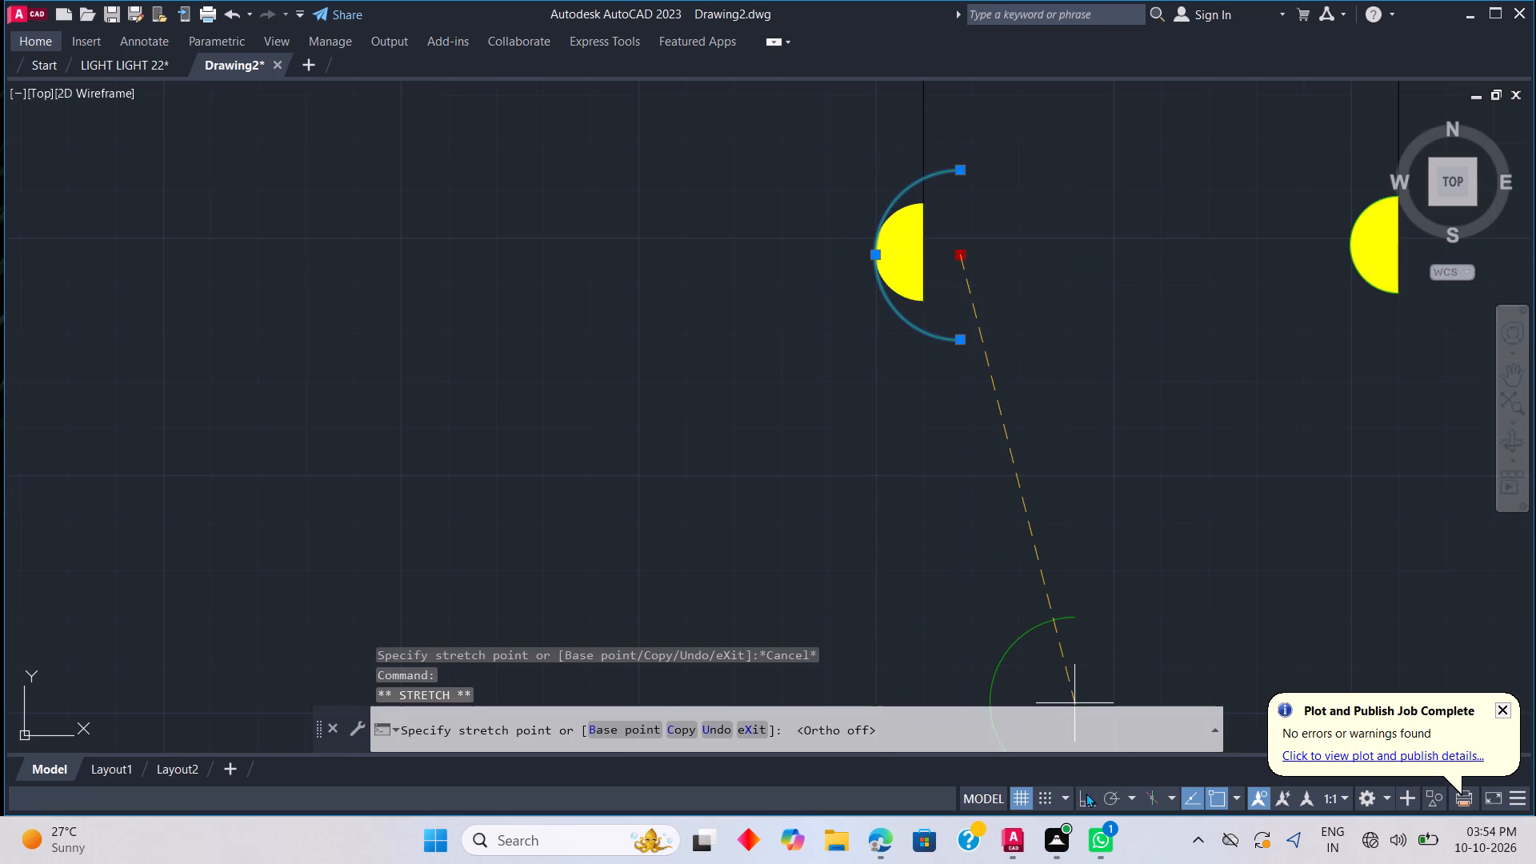
left_click(928, 186)
key("Escape")
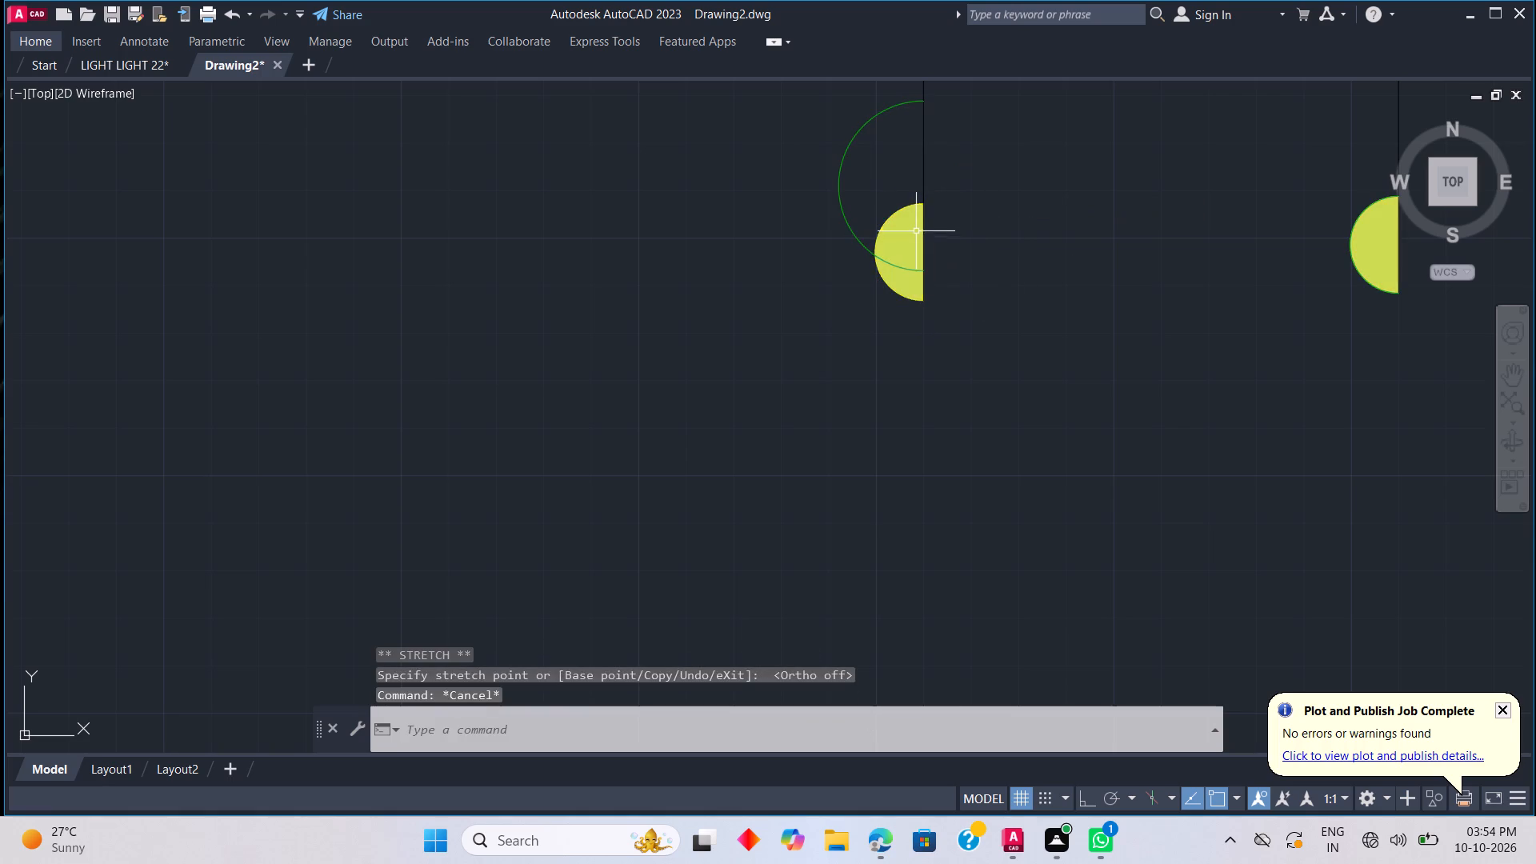
Erase the yellow hatch filling the three semicircles.
left_click(916, 231)
key("Delete")
Erase the small arcs at the lower ends of the middle and right vertical lines.
scroll(1021, 270, "down", 2)
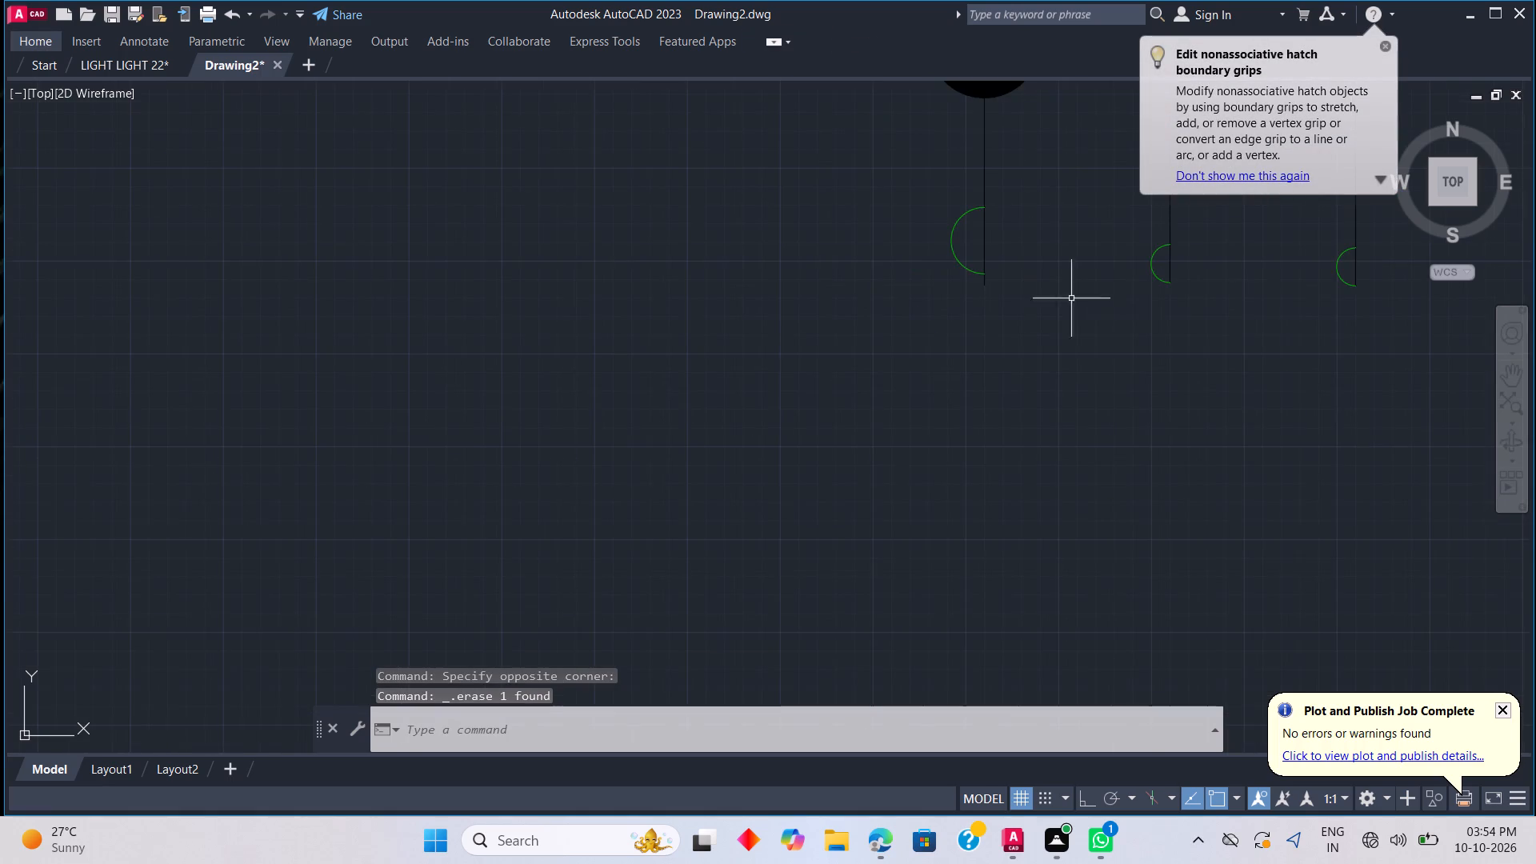
scroll(1042, 286, "down", 1)
scroll(1051, 290, "up", 2)
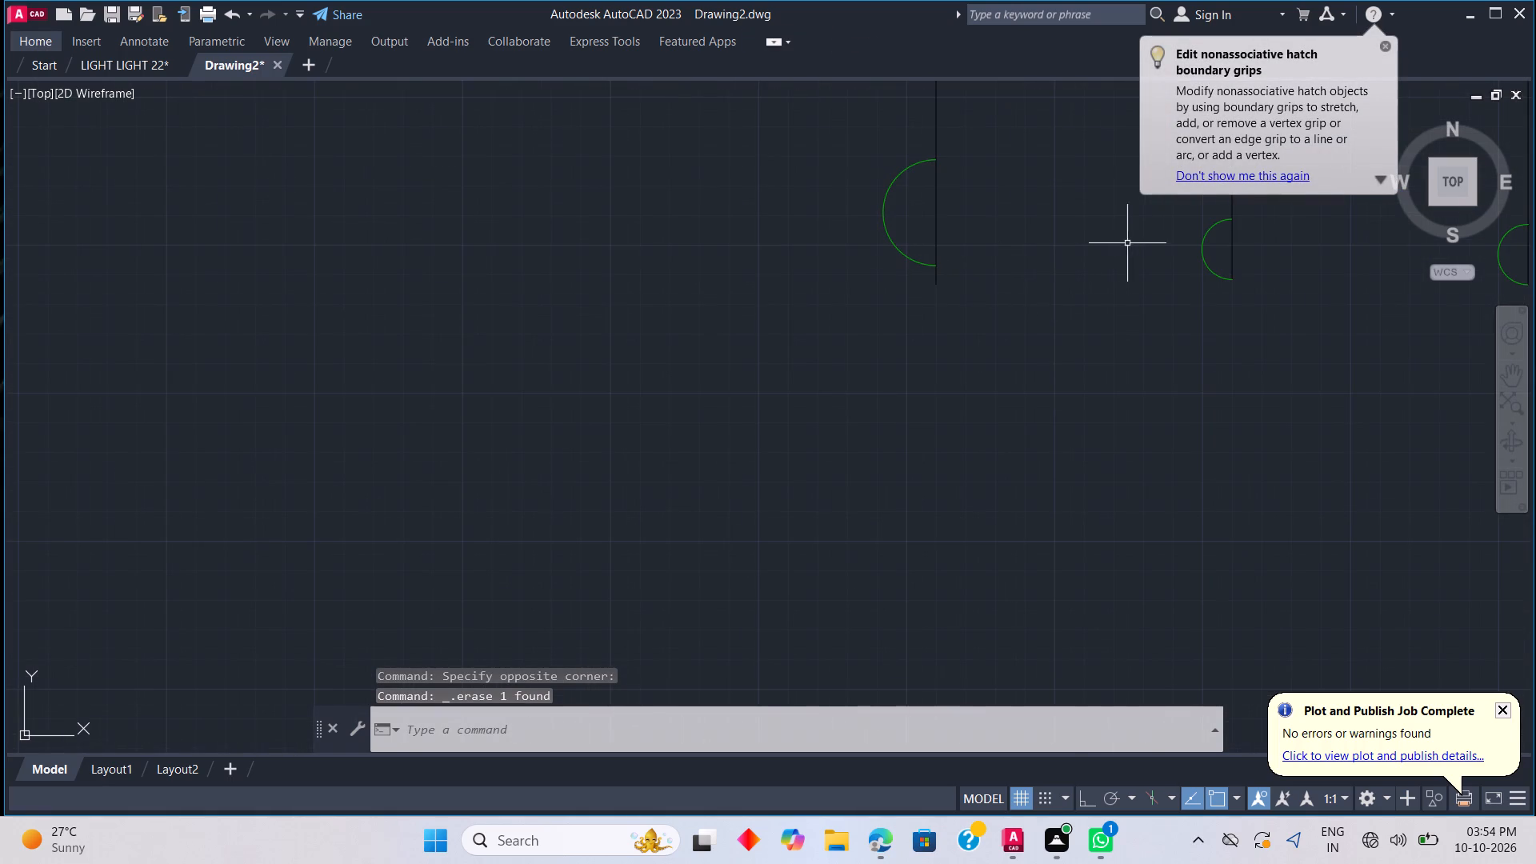
left_click(1201, 238)
scroll(1317, 306, "down", 3)
middle_click_drag(1312, 302, 1089, 388)
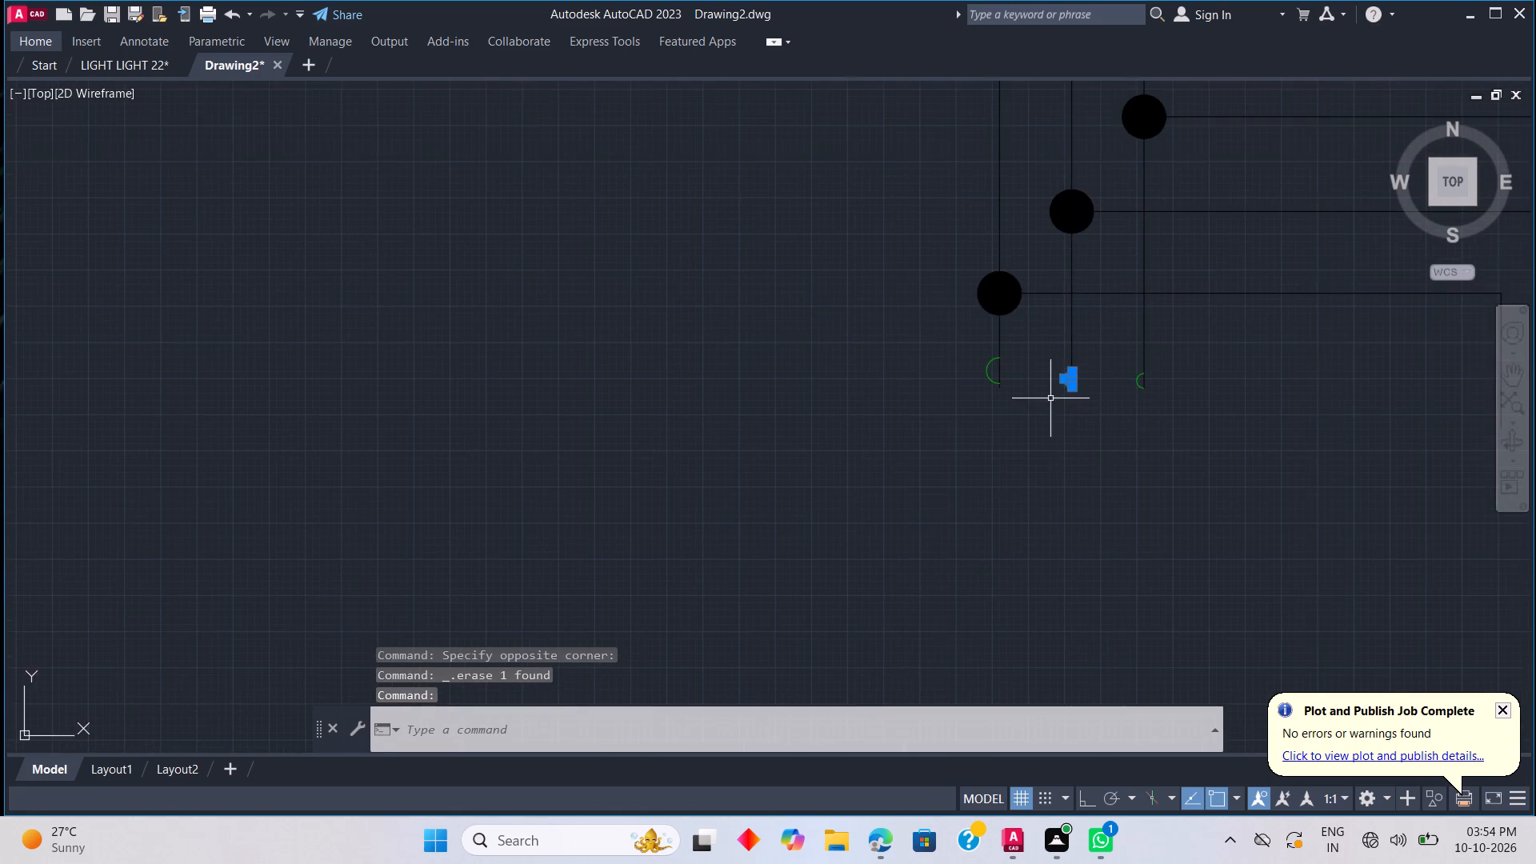
scroll(1082, 408, "up", 3)
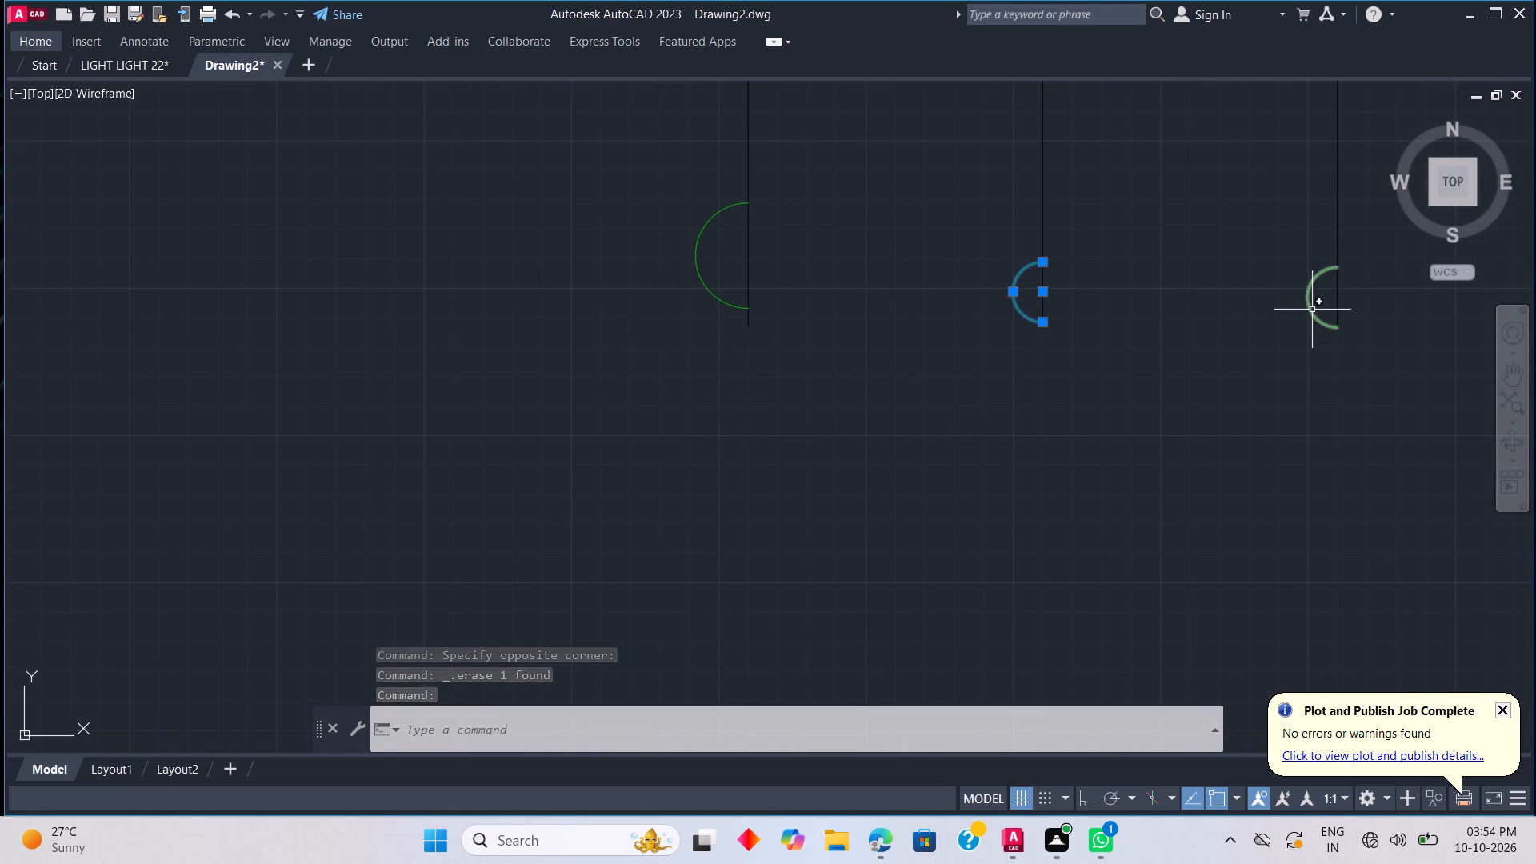
left_click(1312, 310)
key("BackSpace")
key("Delete")
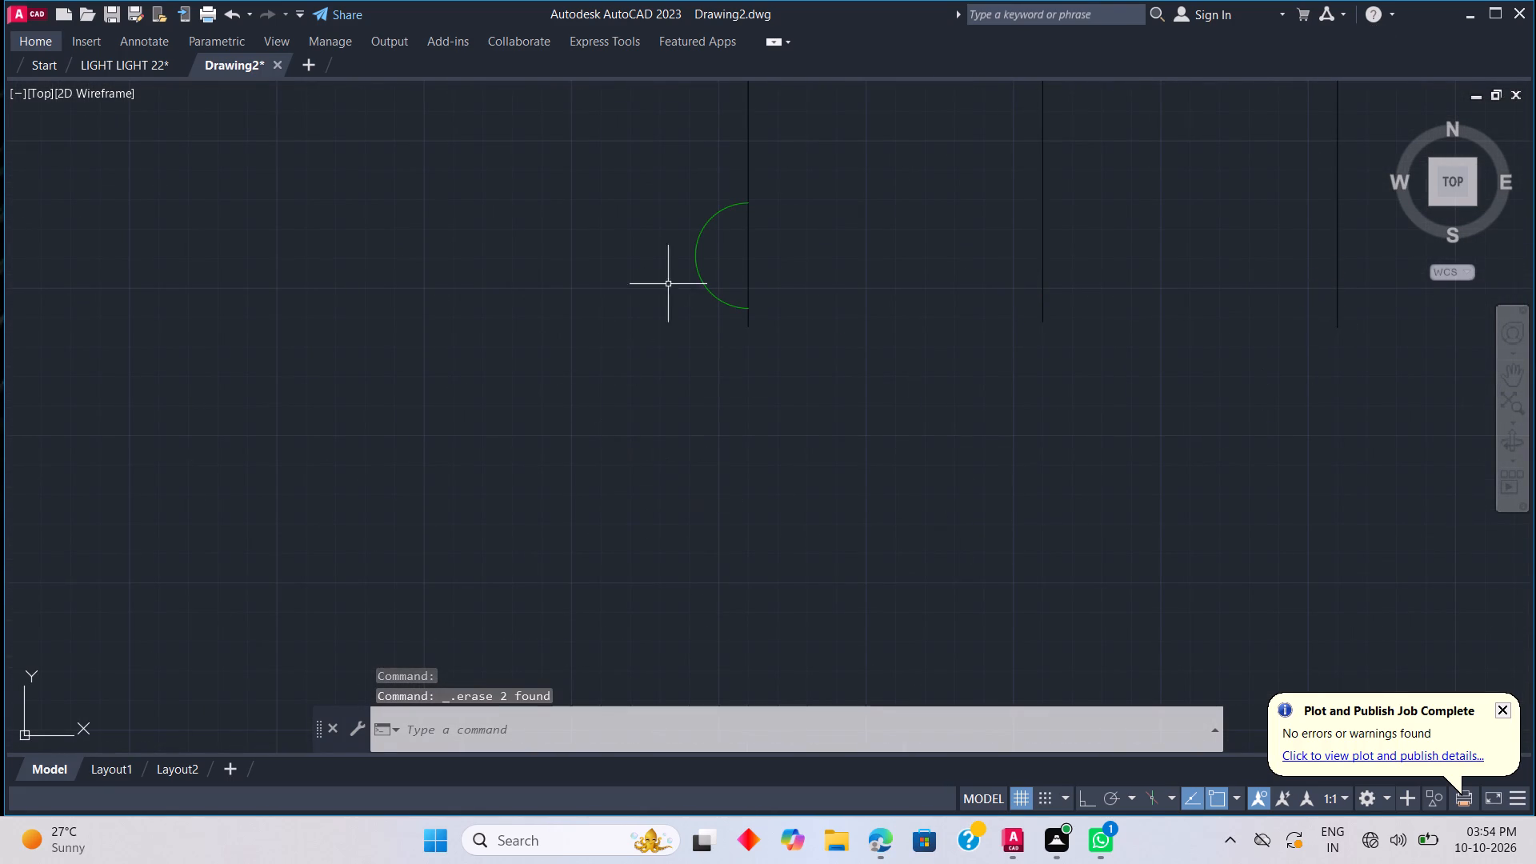
Copy the enlarged arc by its centre, with Ortho on, onto the middle and right verticals, about 5 and 10 units across.
left_click(699, 267)
right_click(769, 300)
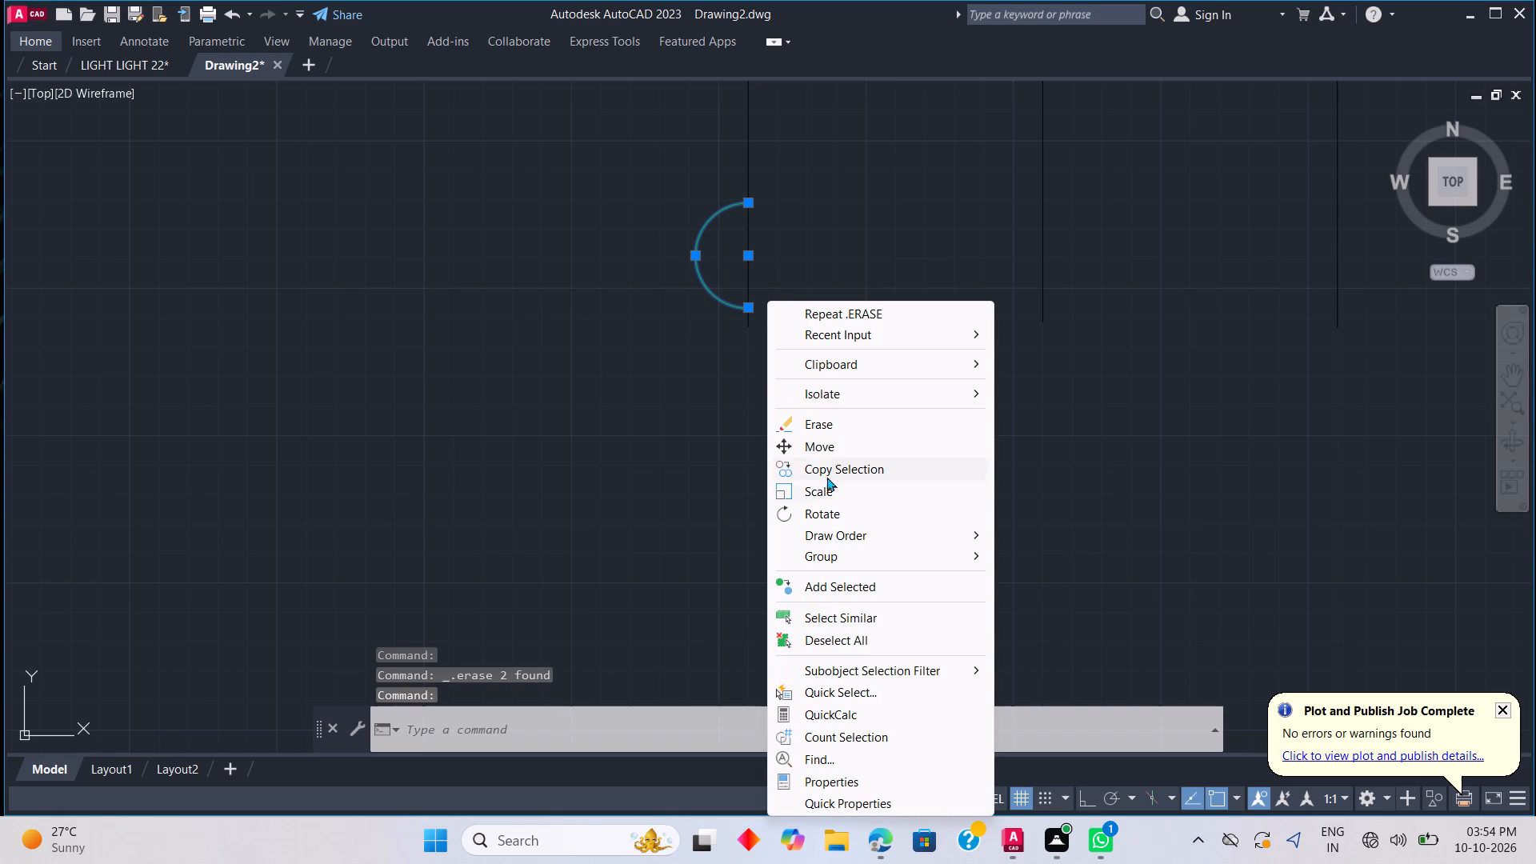
left_click(827, 466)
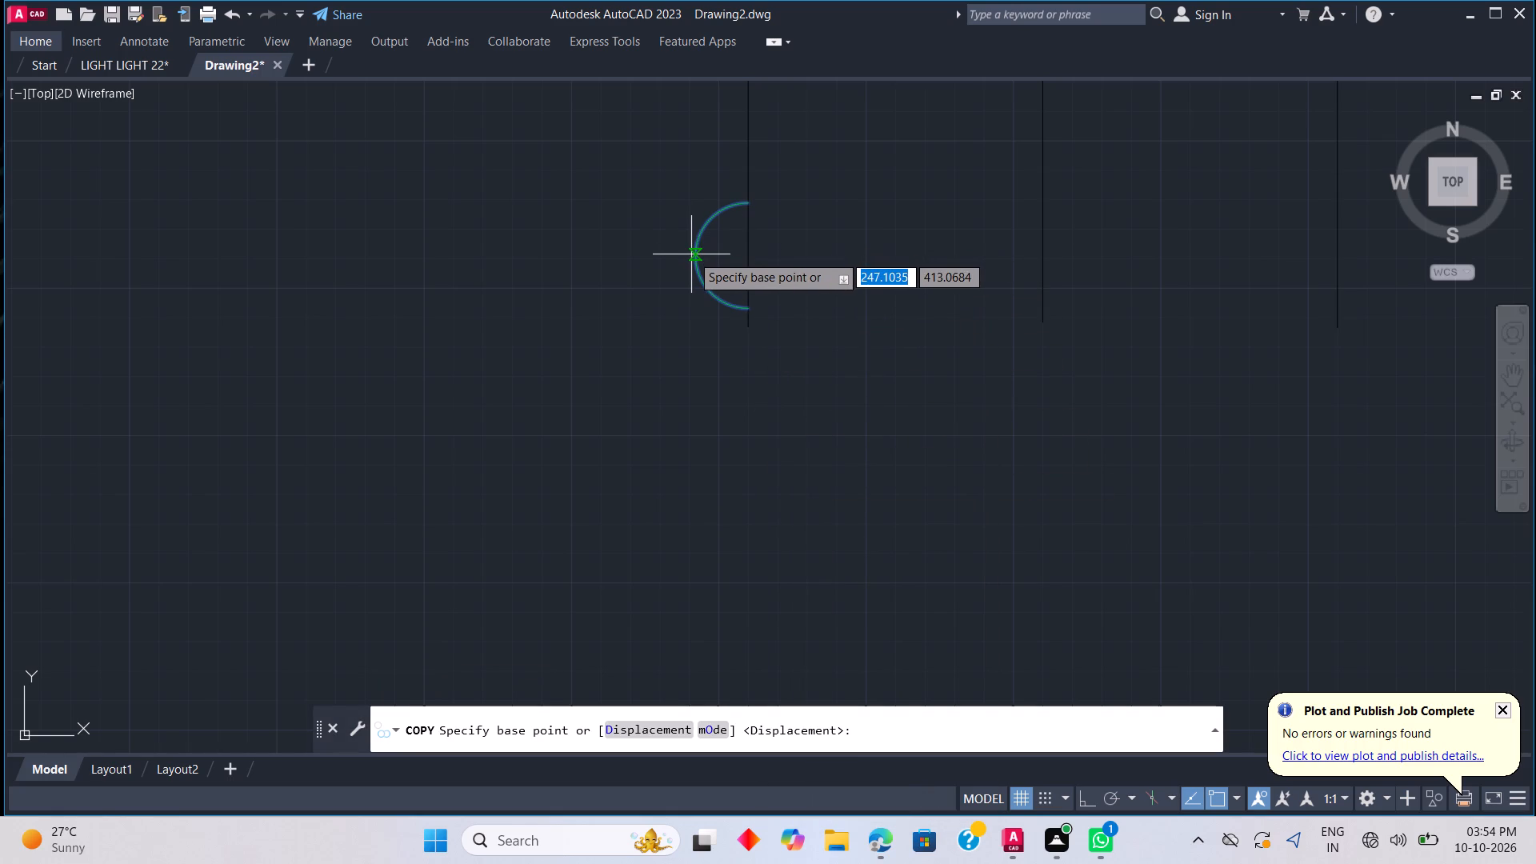
left_click(744, 252)
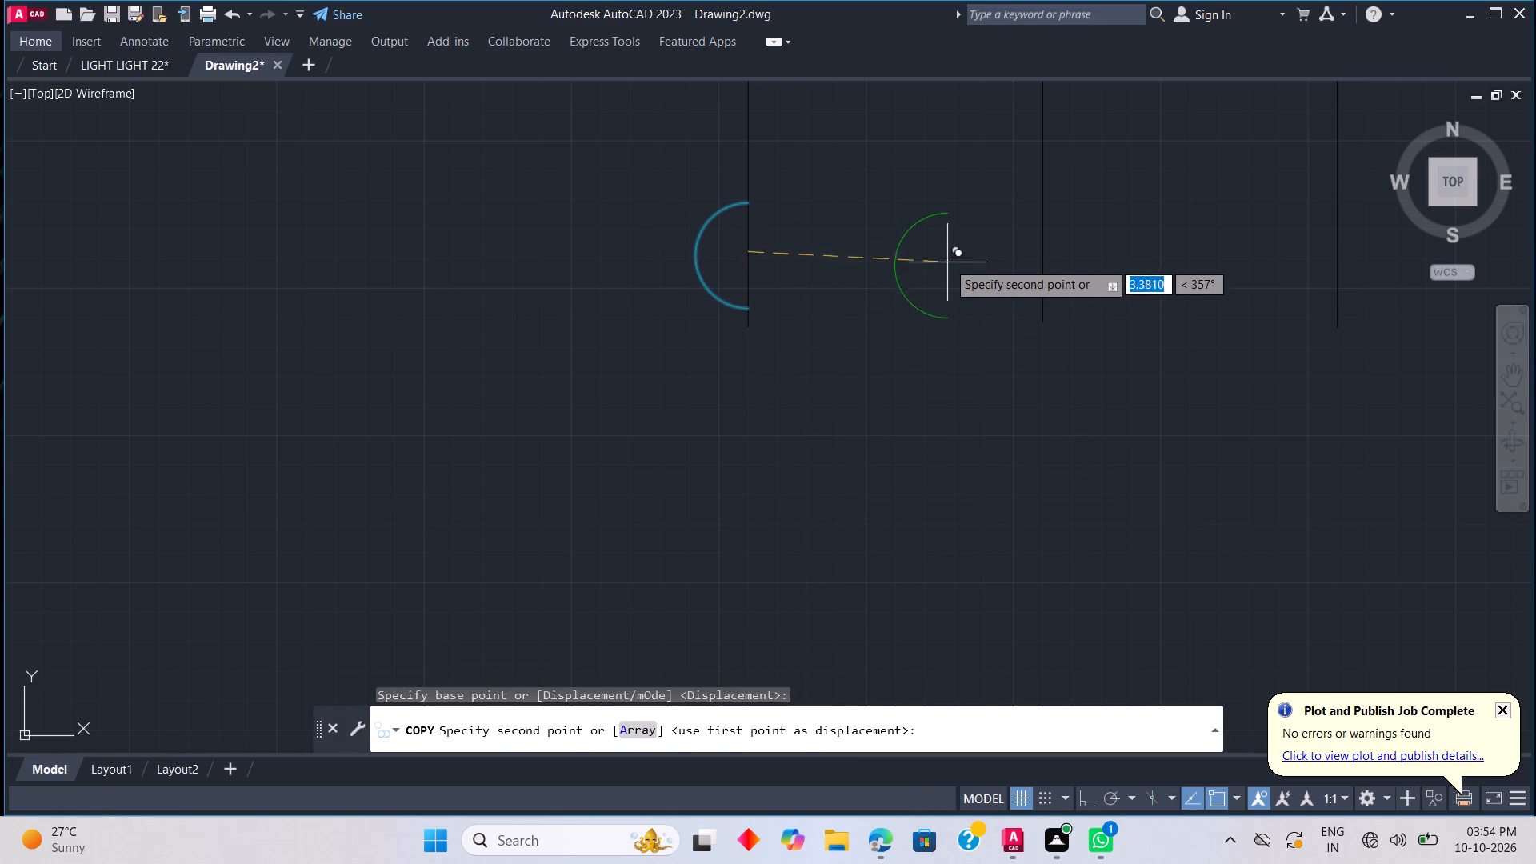
left_click(1086, 799)
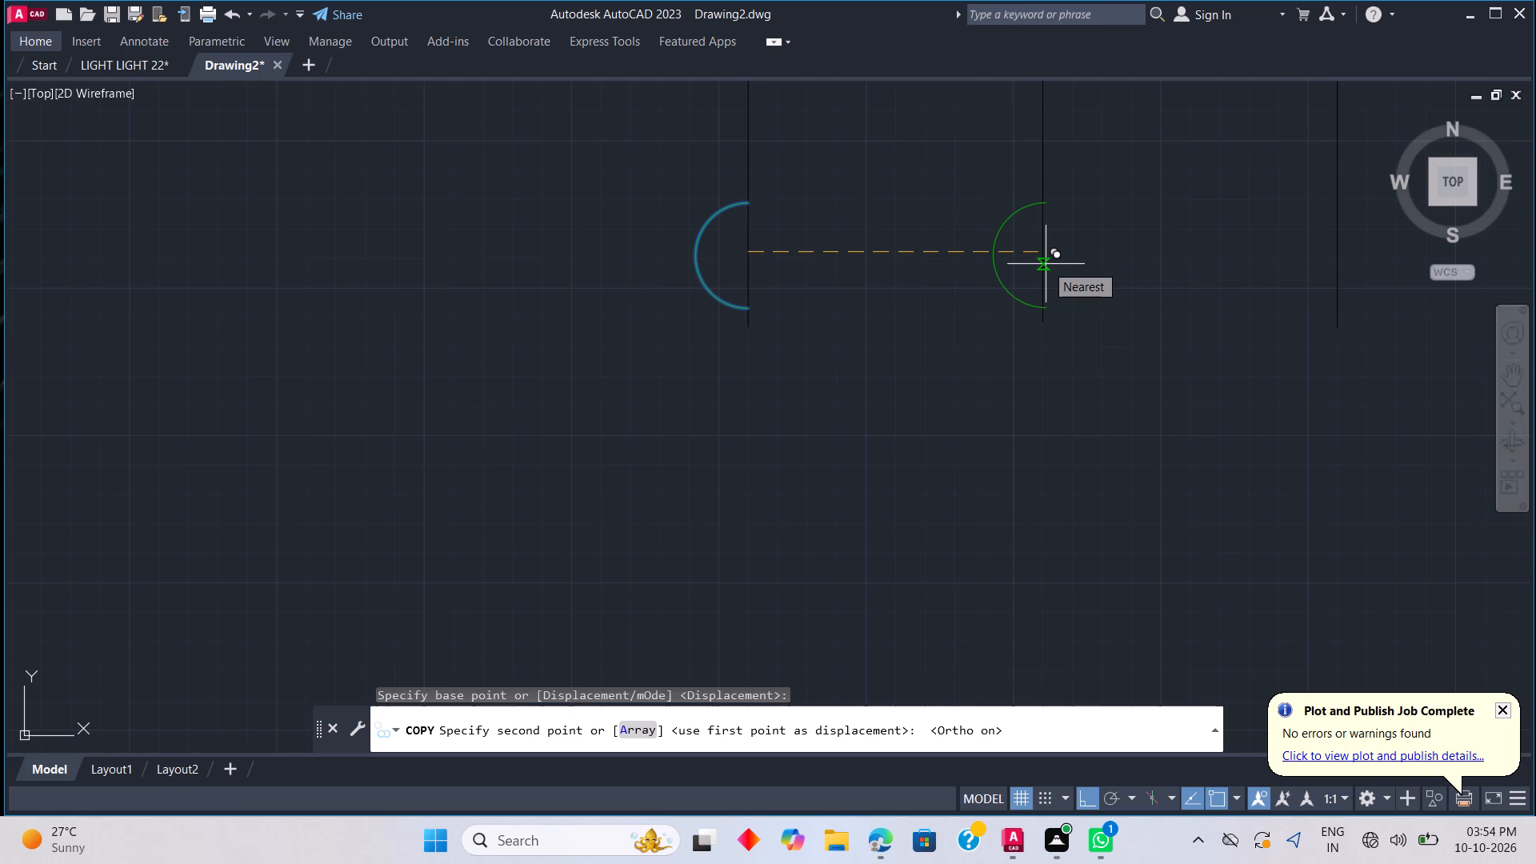
scroll(1046, 264, "up", 3)
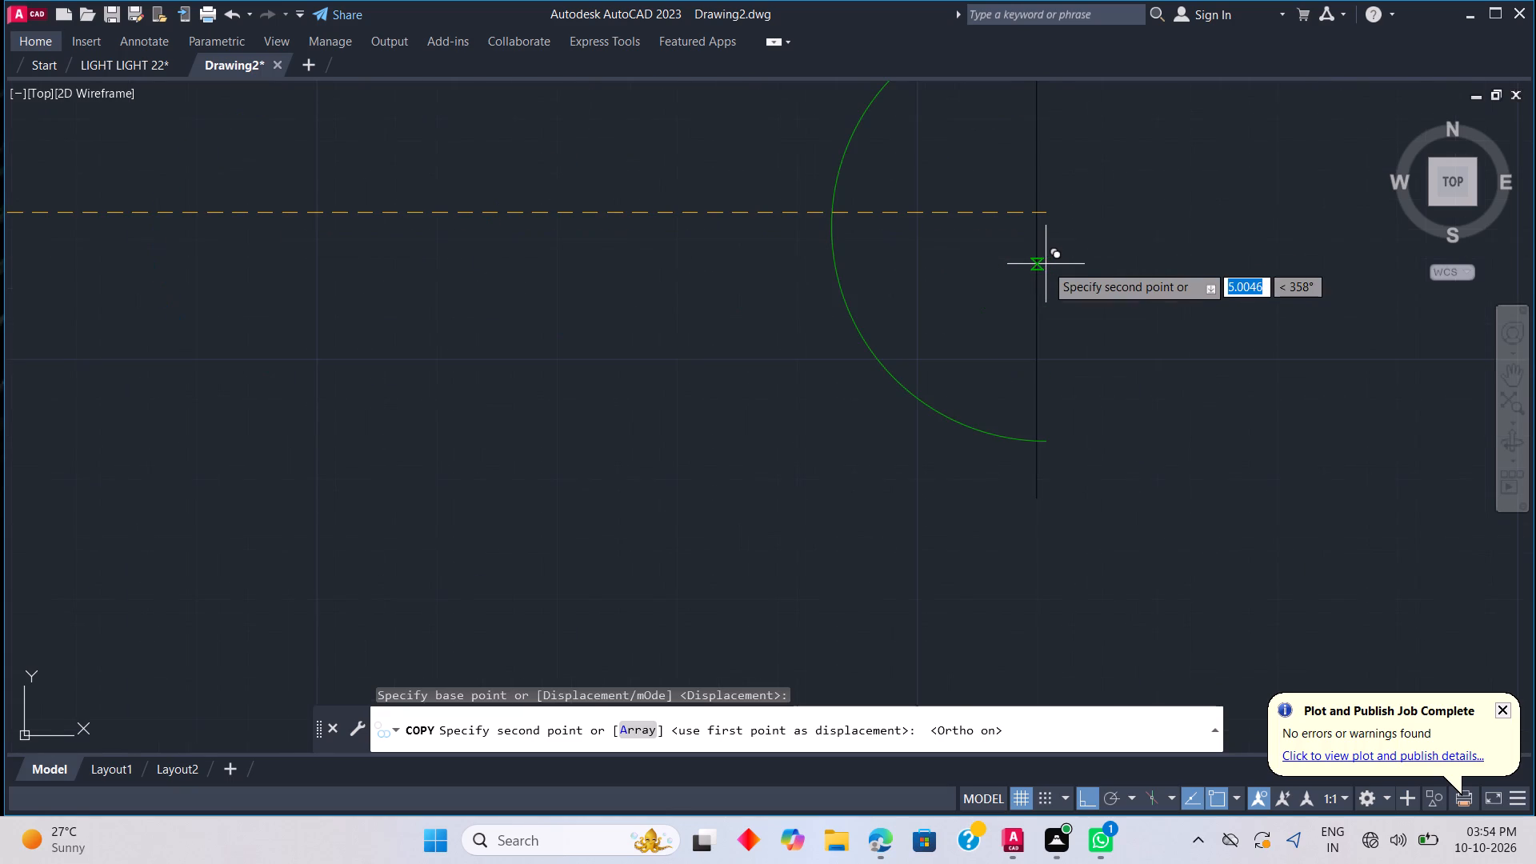
left_click(1036, 215)
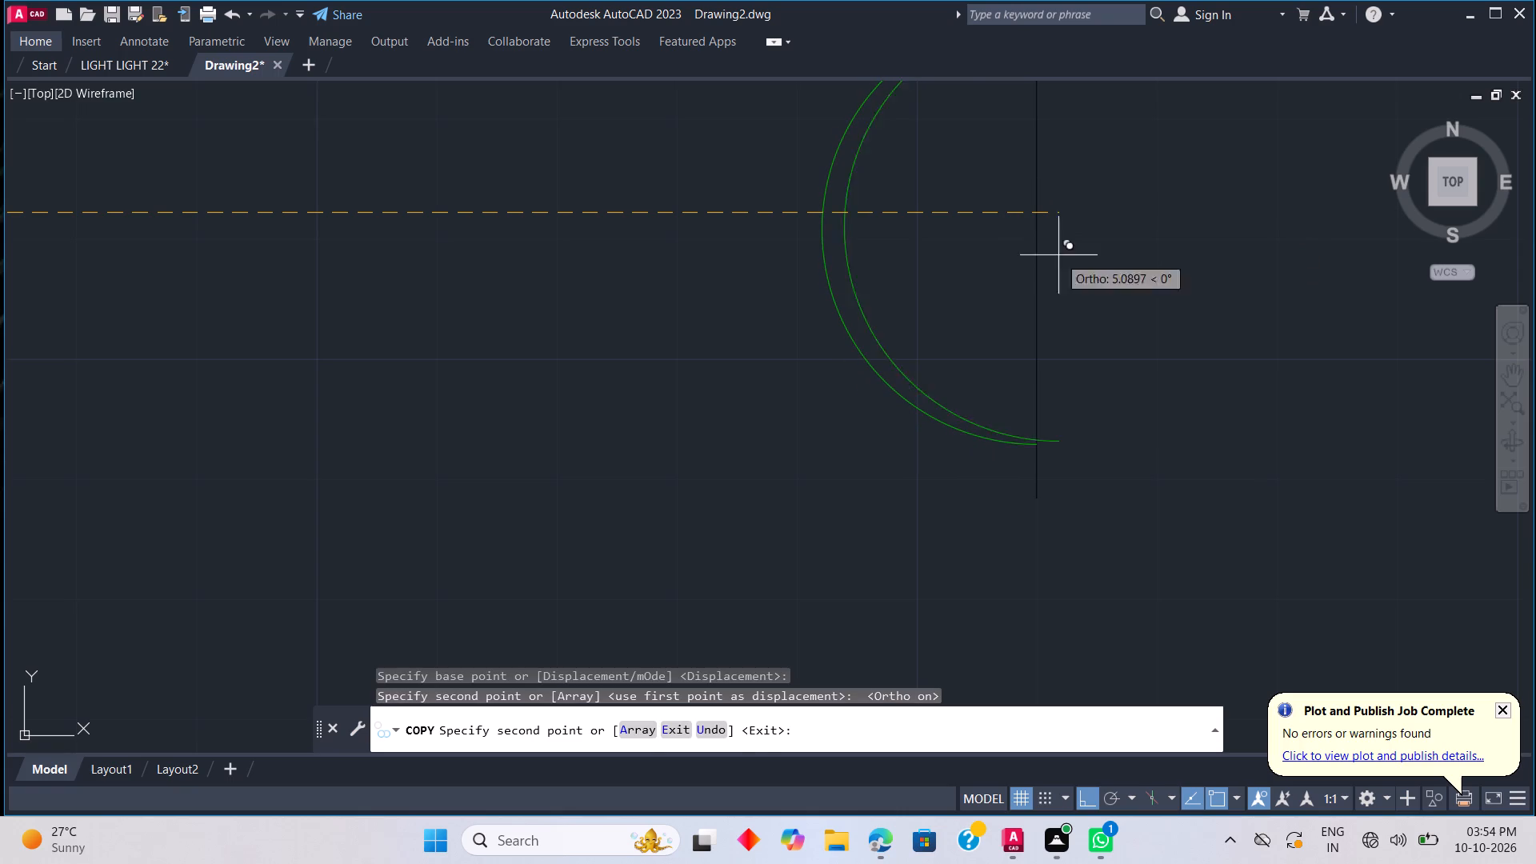
scroll(1178, 273, "down", 6)
middle_click_drag(1246, 254, 1220, 272)
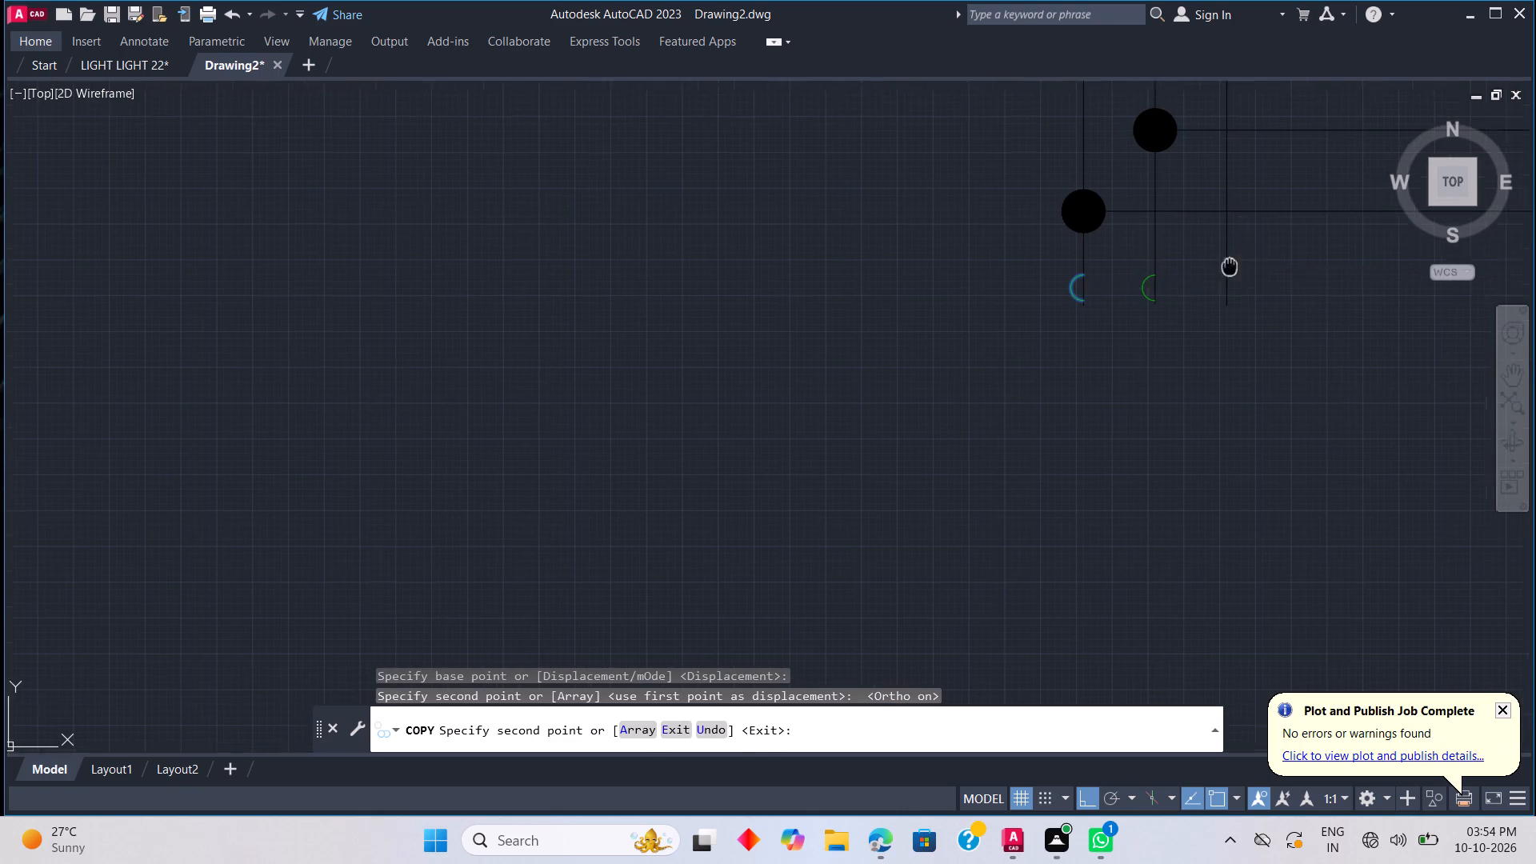
middle_click_drag(1220, 272, 1078, 354)
middle_click(1074, 358)
scroll(1065, 396, "up", 4)
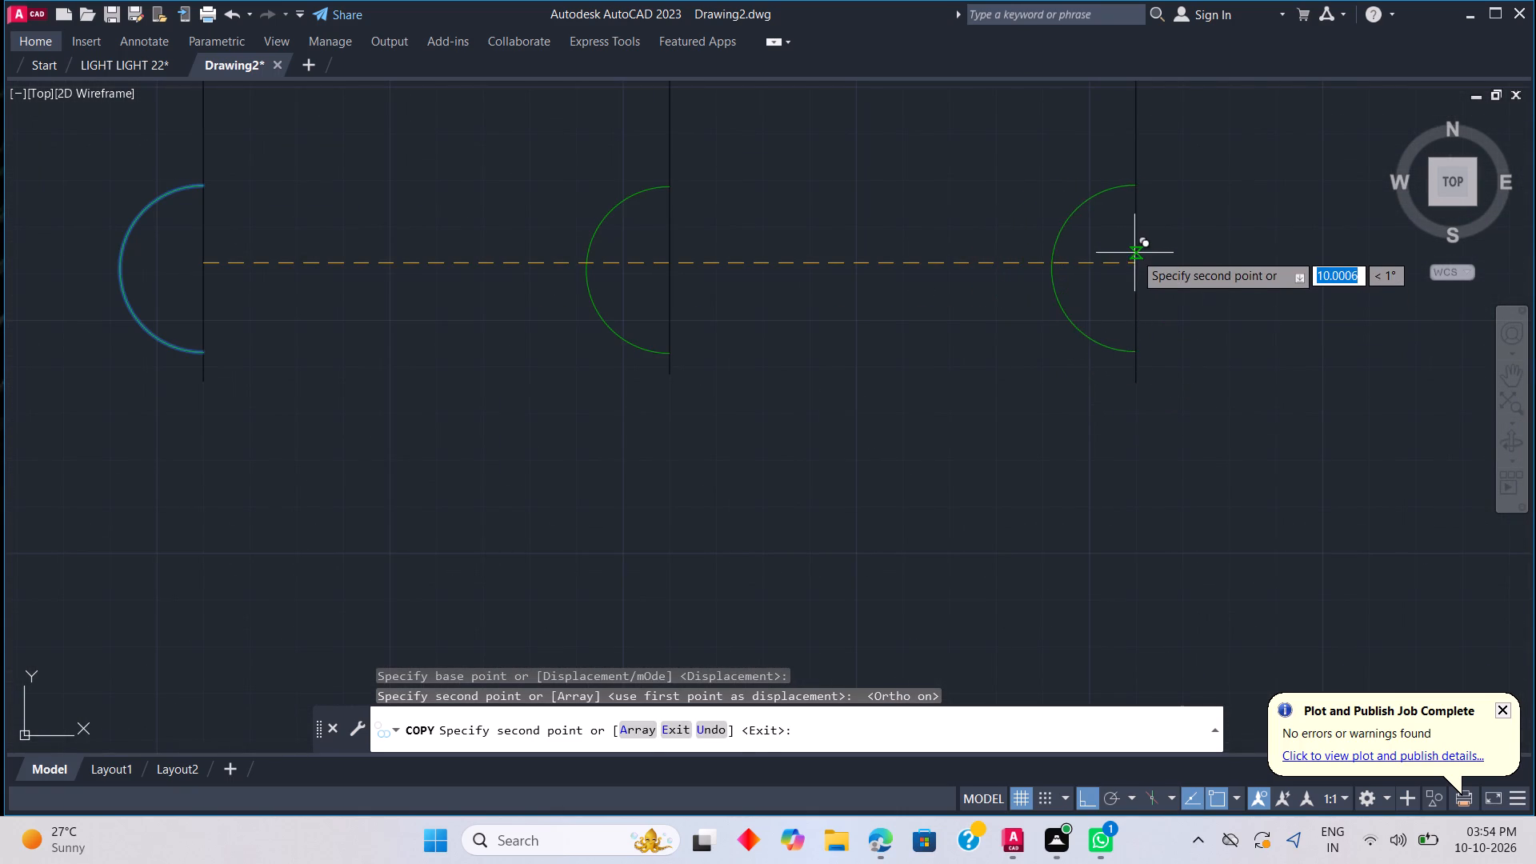
left_click(1136, 266)
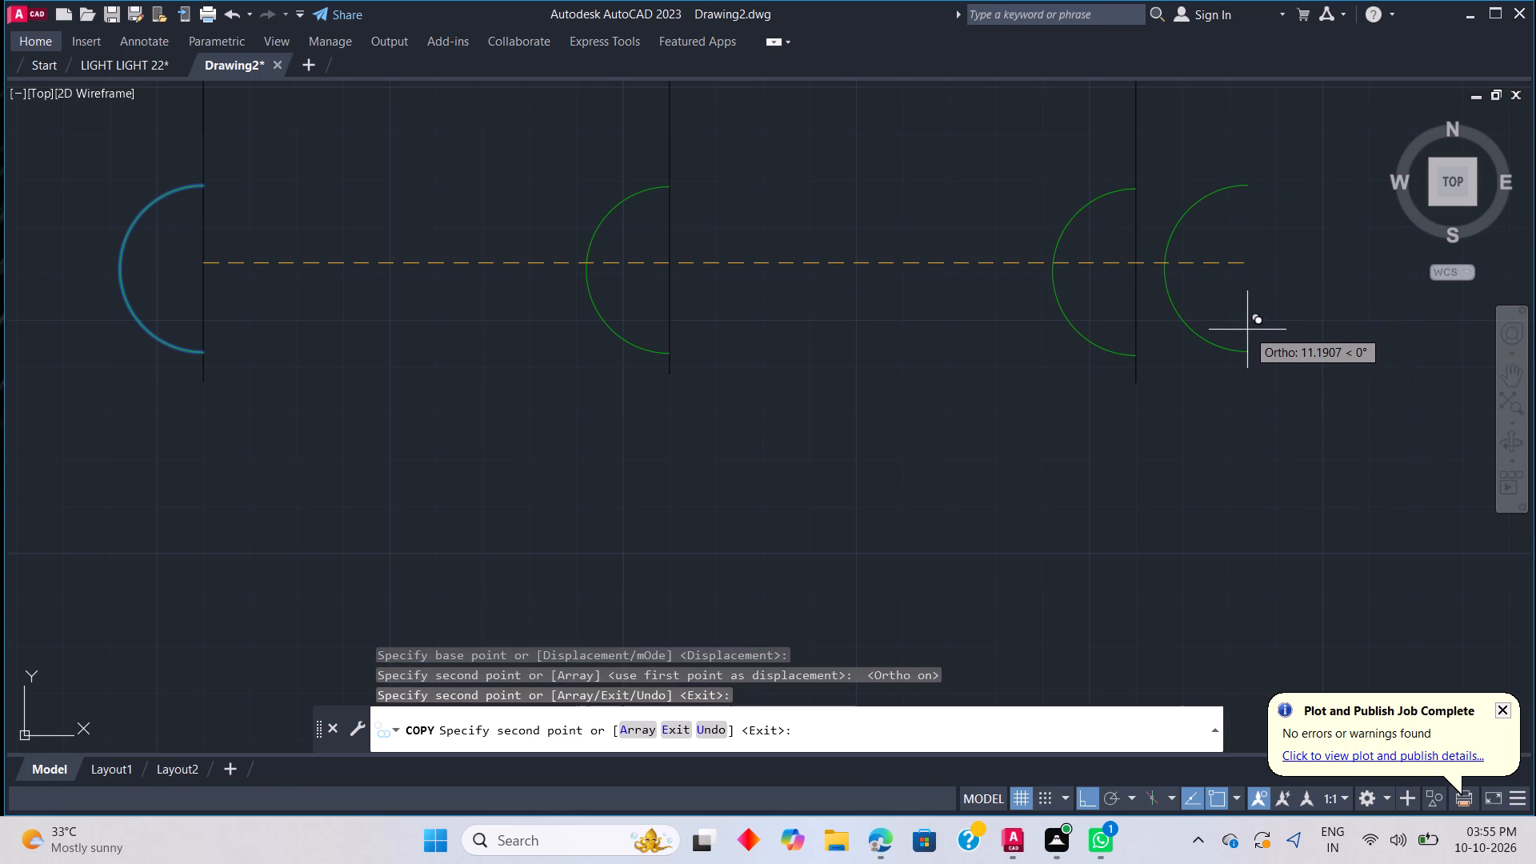
key("Escape")
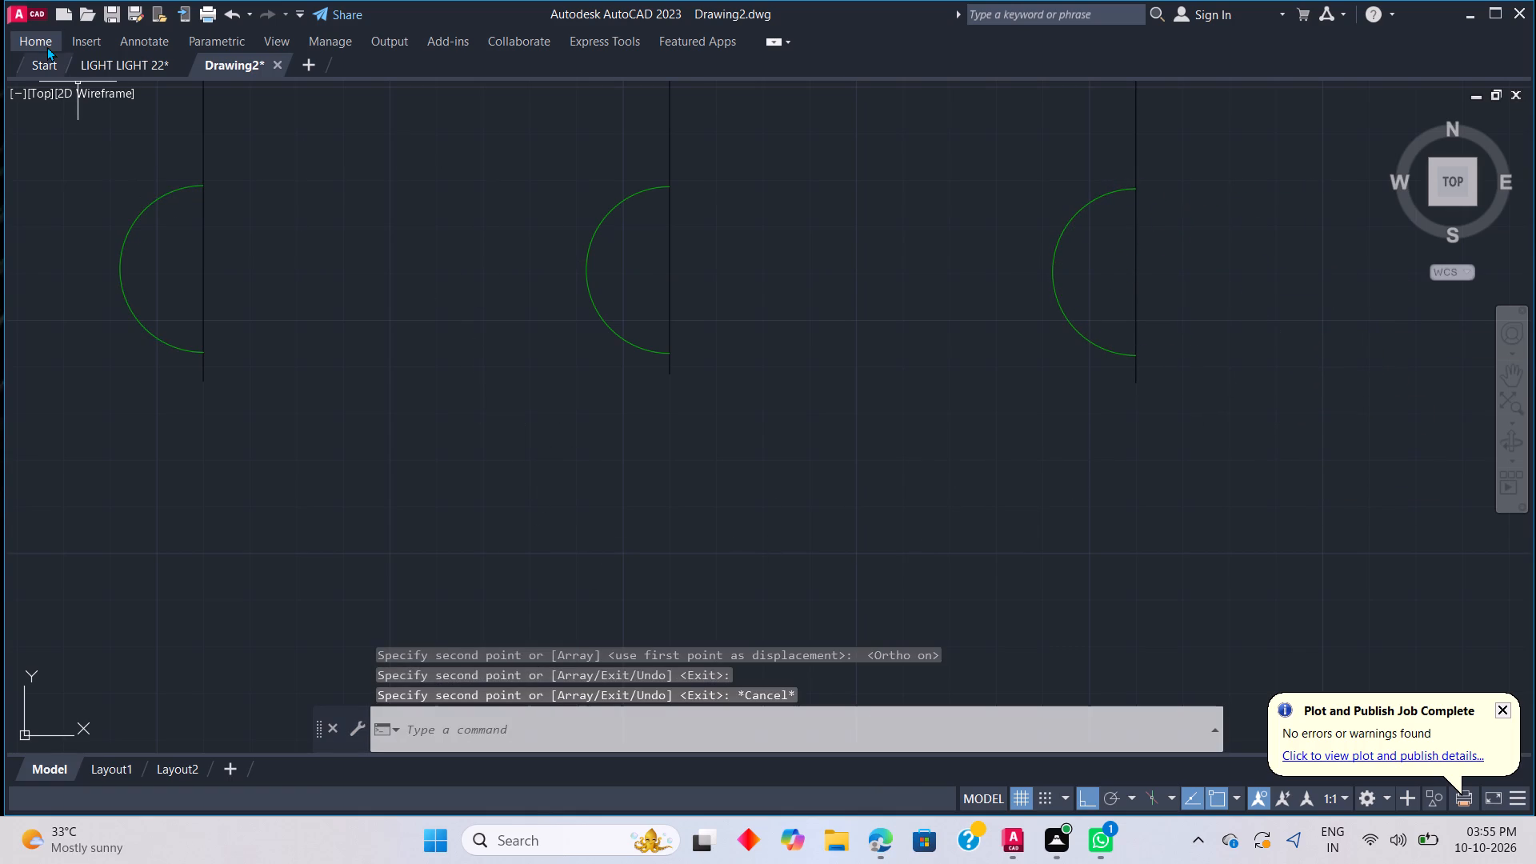
Make Layer4 current and hatch all three enlarged semicircles with the solid yellow fill.
left_click(44, 38)
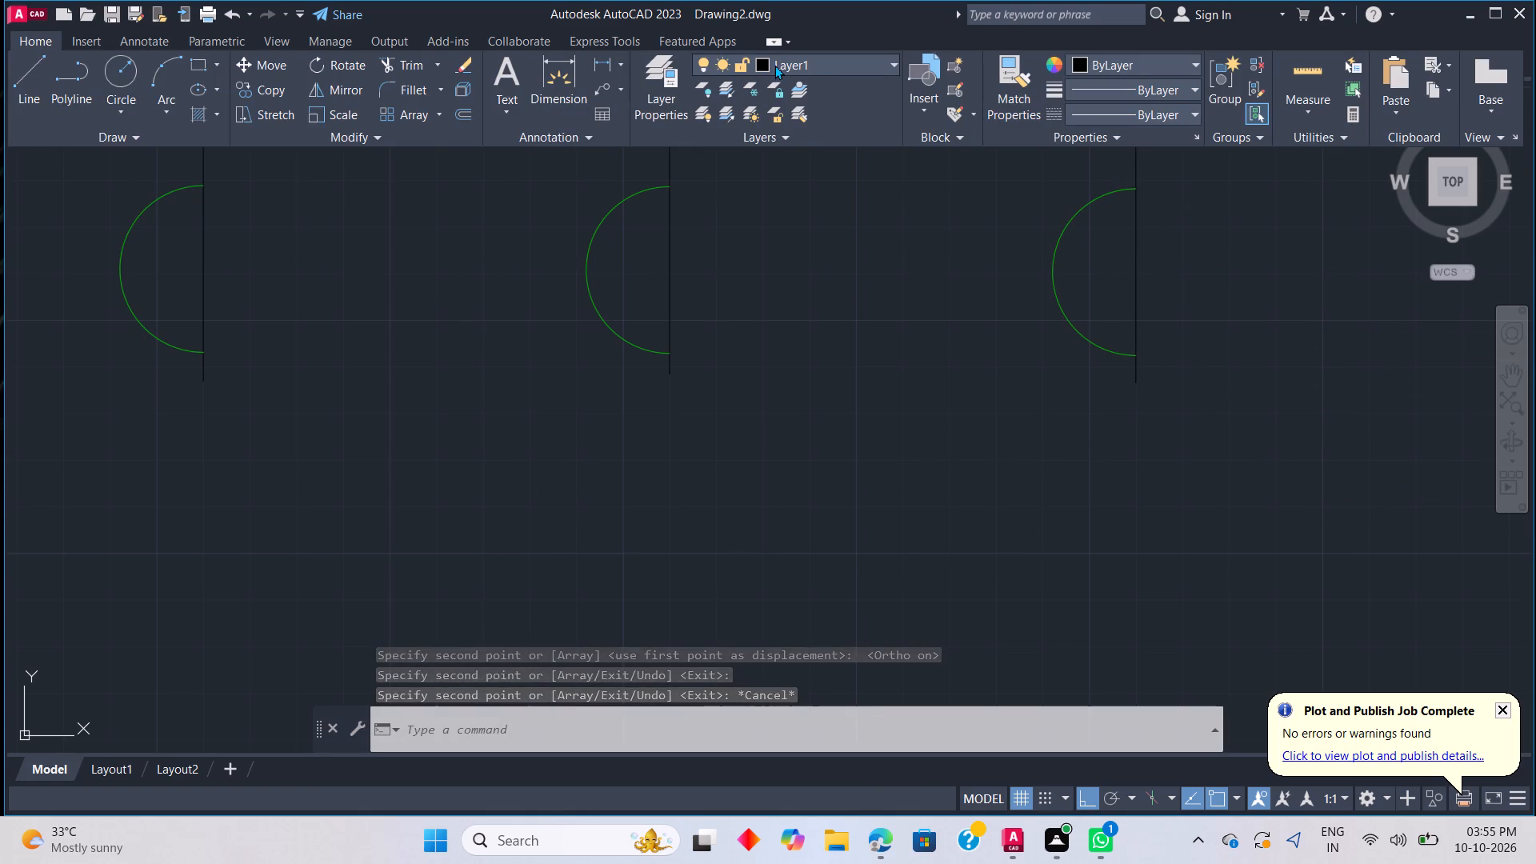
left_click(774, 65)
left_click(774, 182)
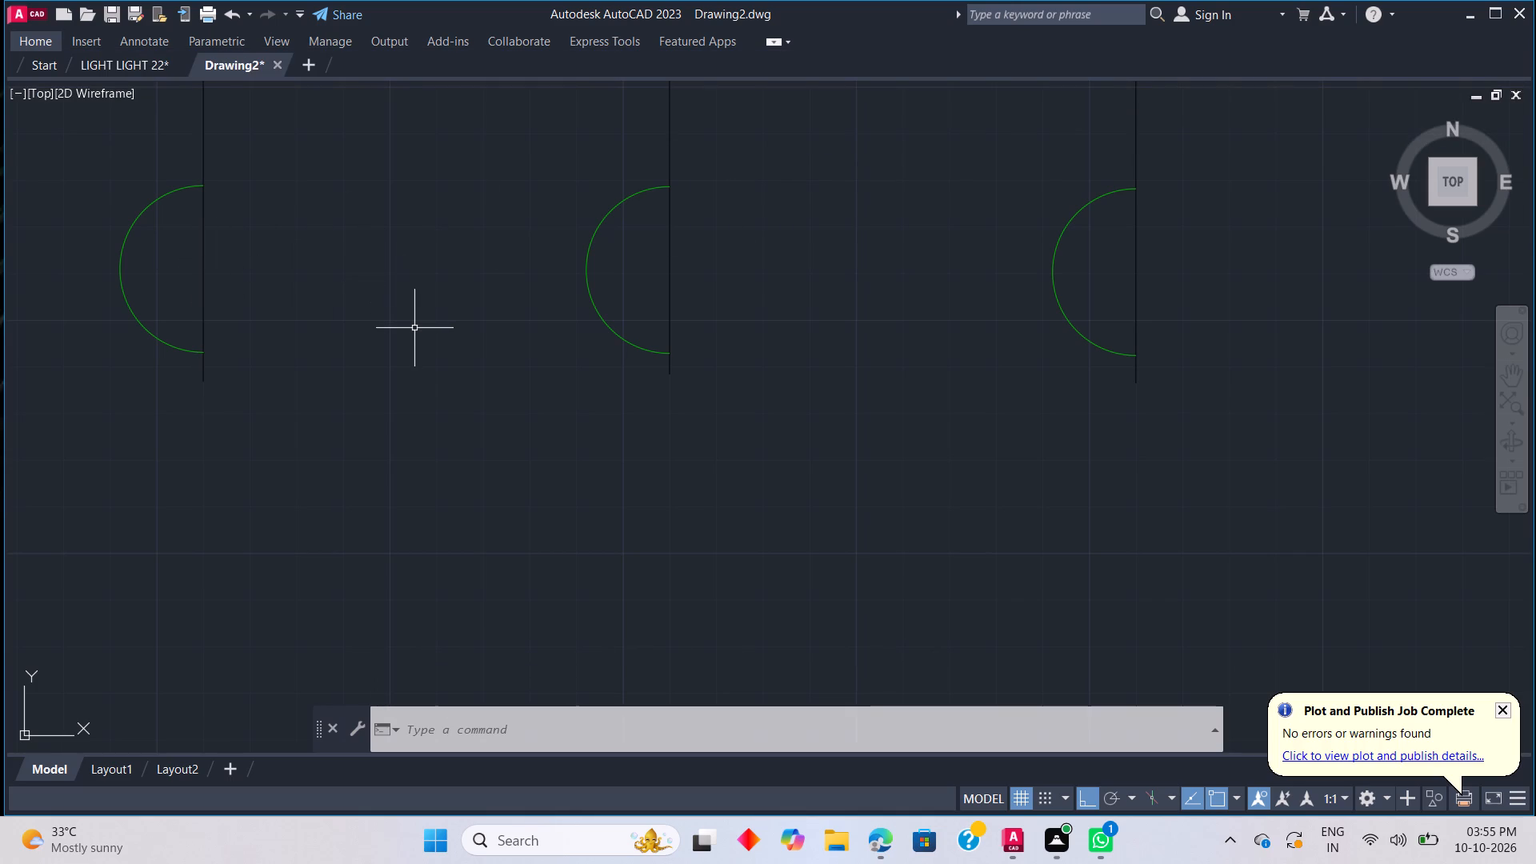
key("h")
key("space")
left_click(178, 263)
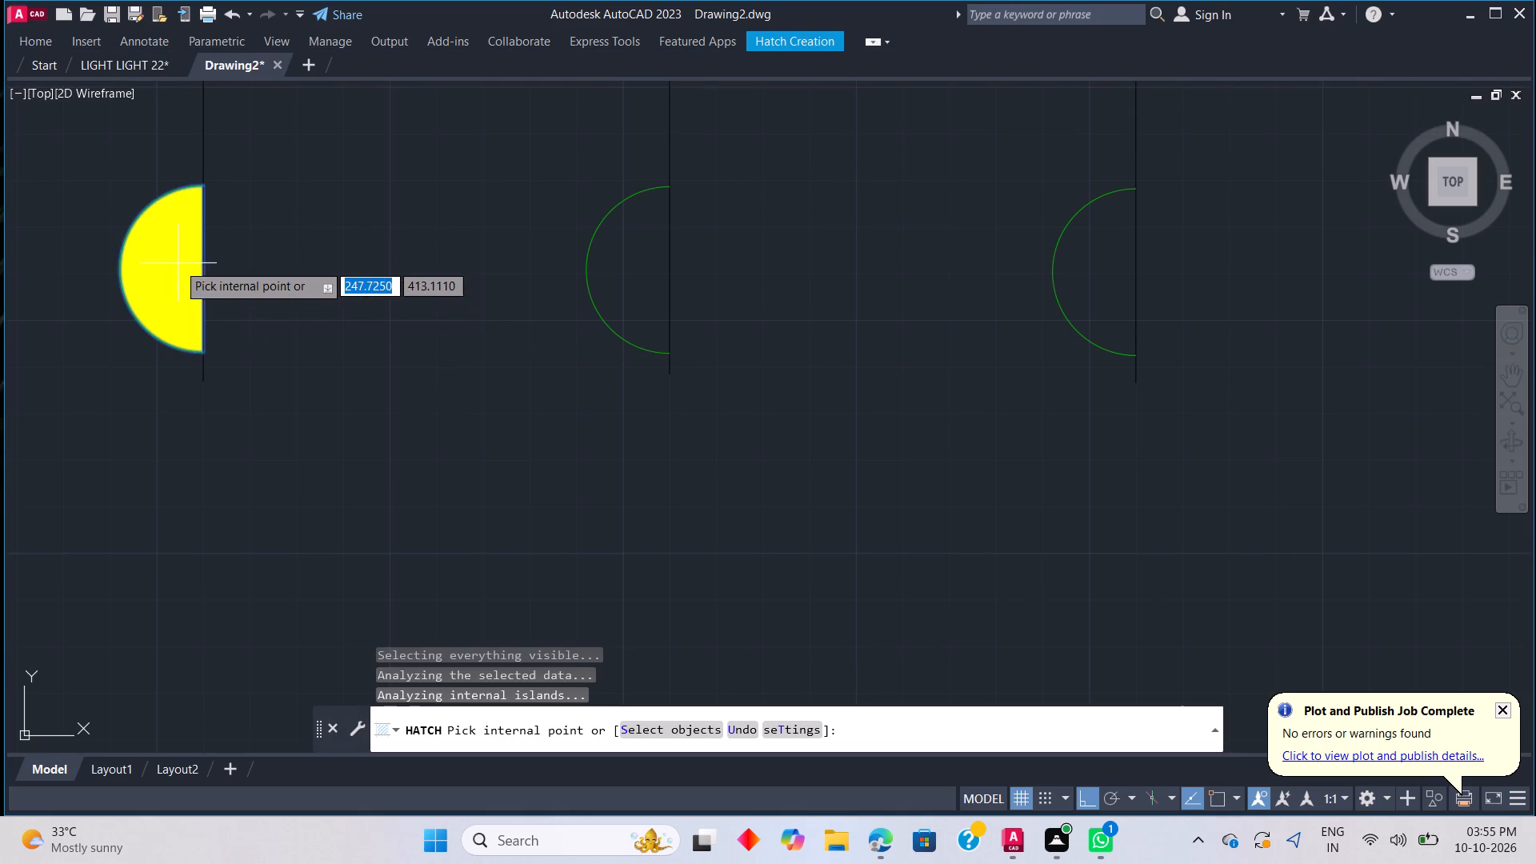
left_click(614, 262)
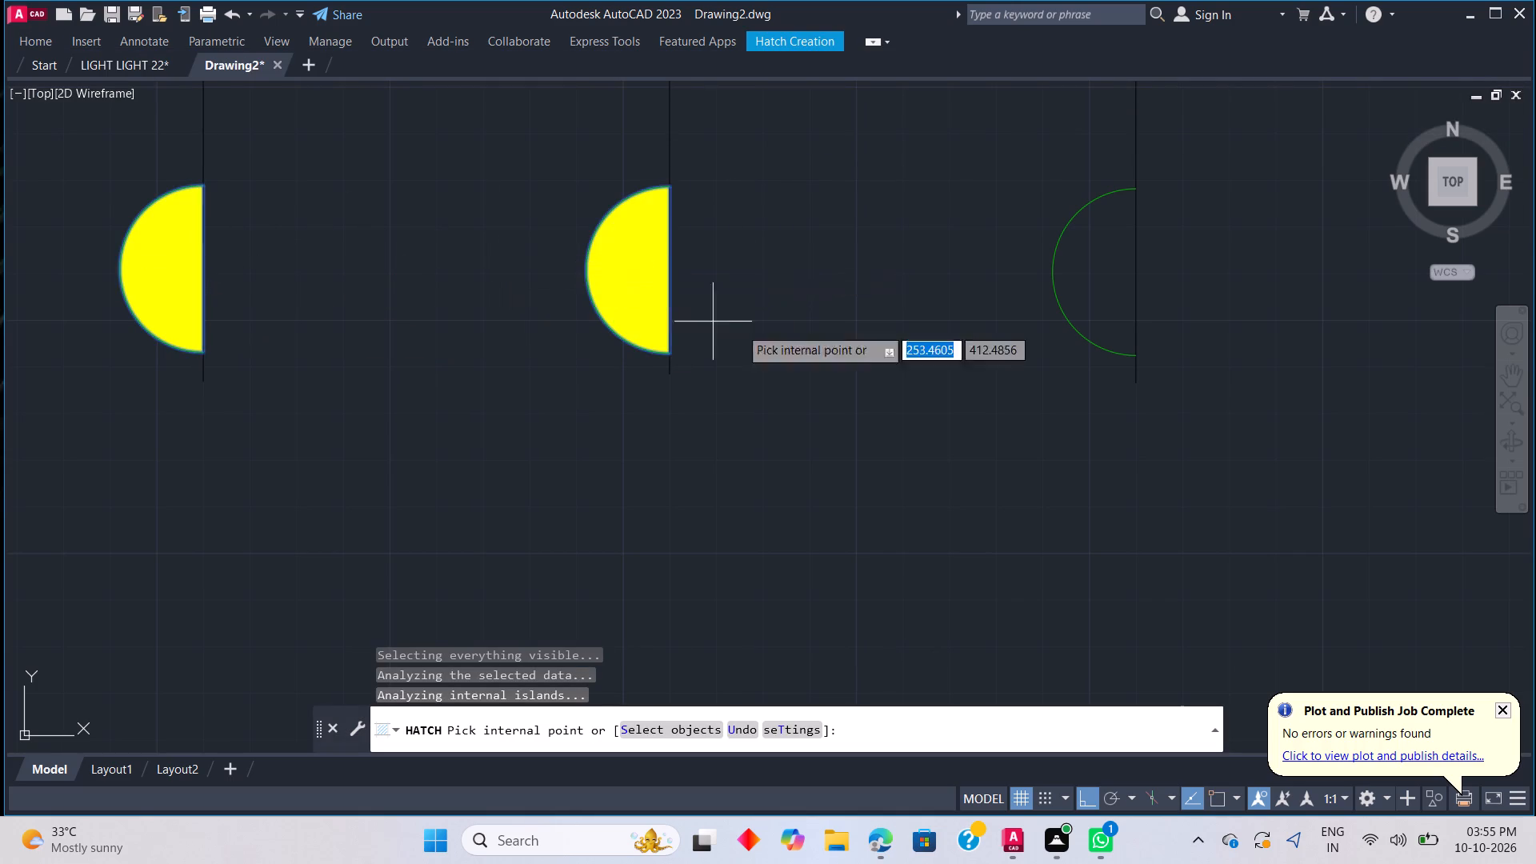
left_click(1114, 254)
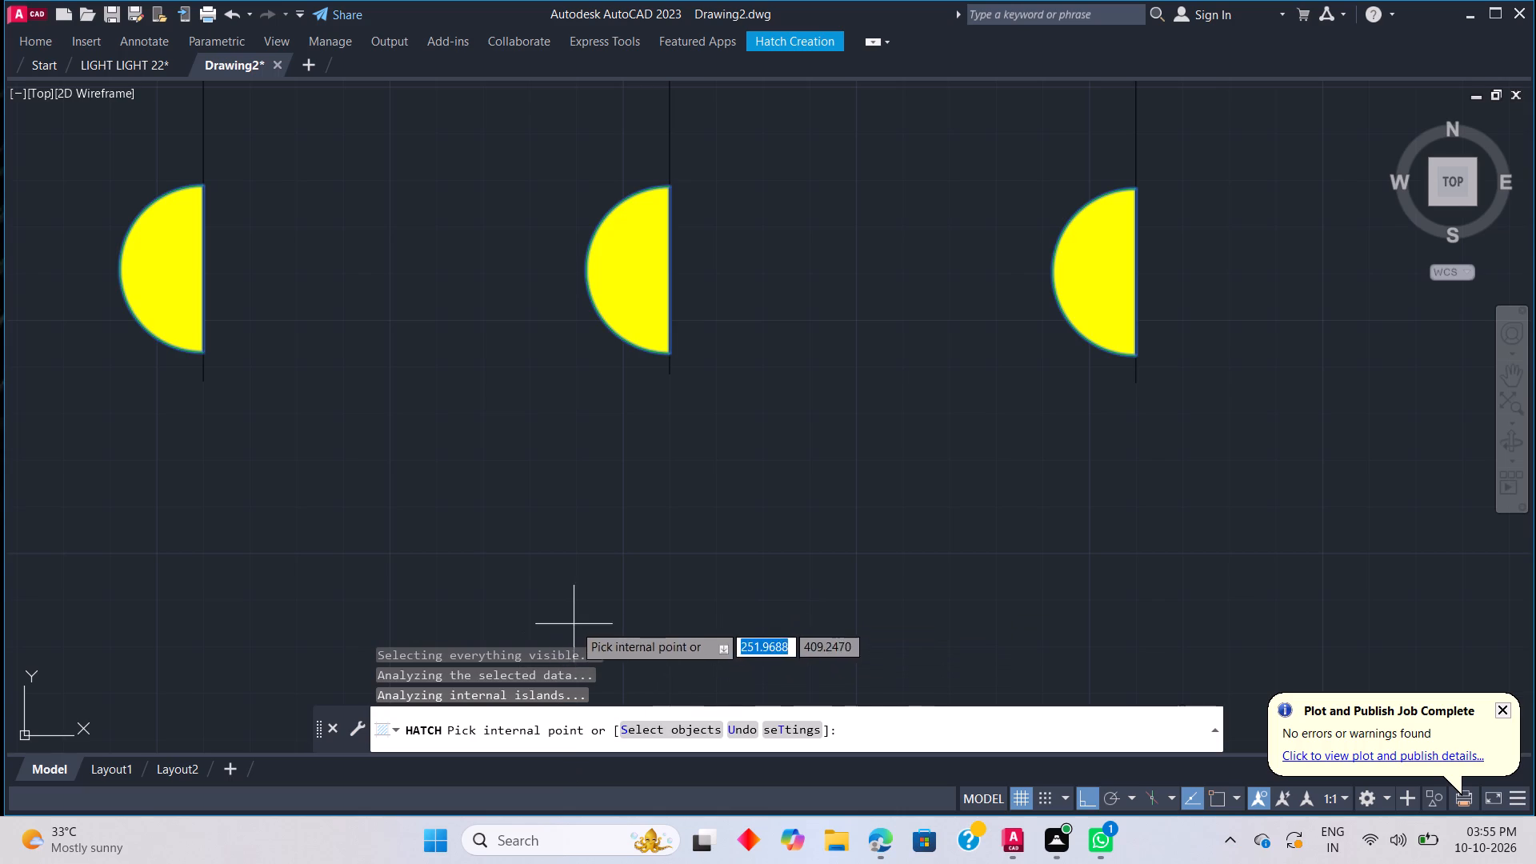
key("Escape")
Trim the short line ends projecting below the semicircles on the left and middle verticals.
scroll(571, 682, "down", 5)
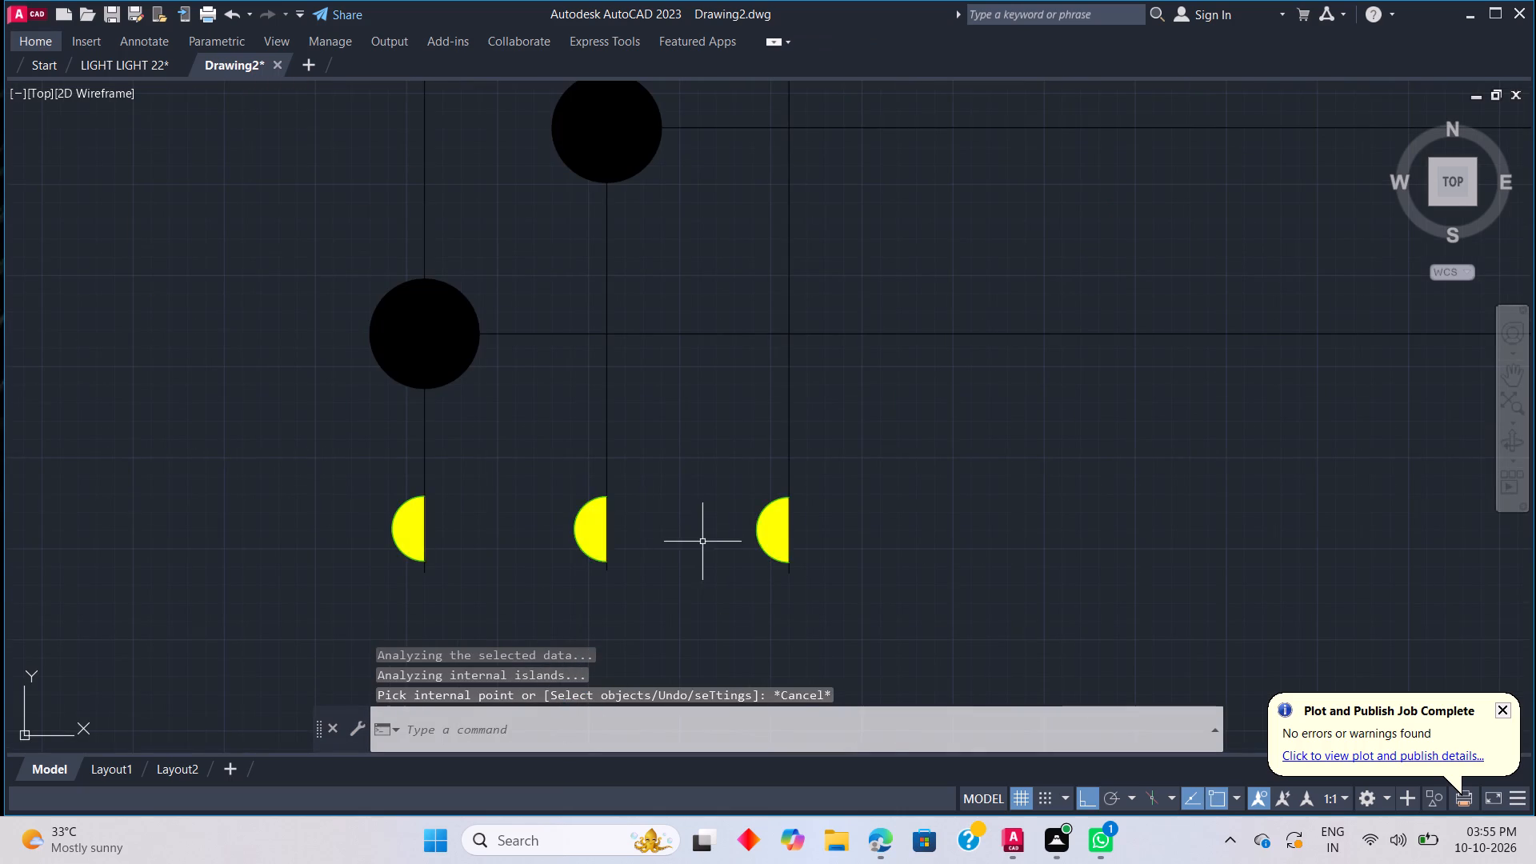
middle_click_drag(676, 492, 642, 198)
scroll(574, 287, "up", 2)
middle_click(447, 250)
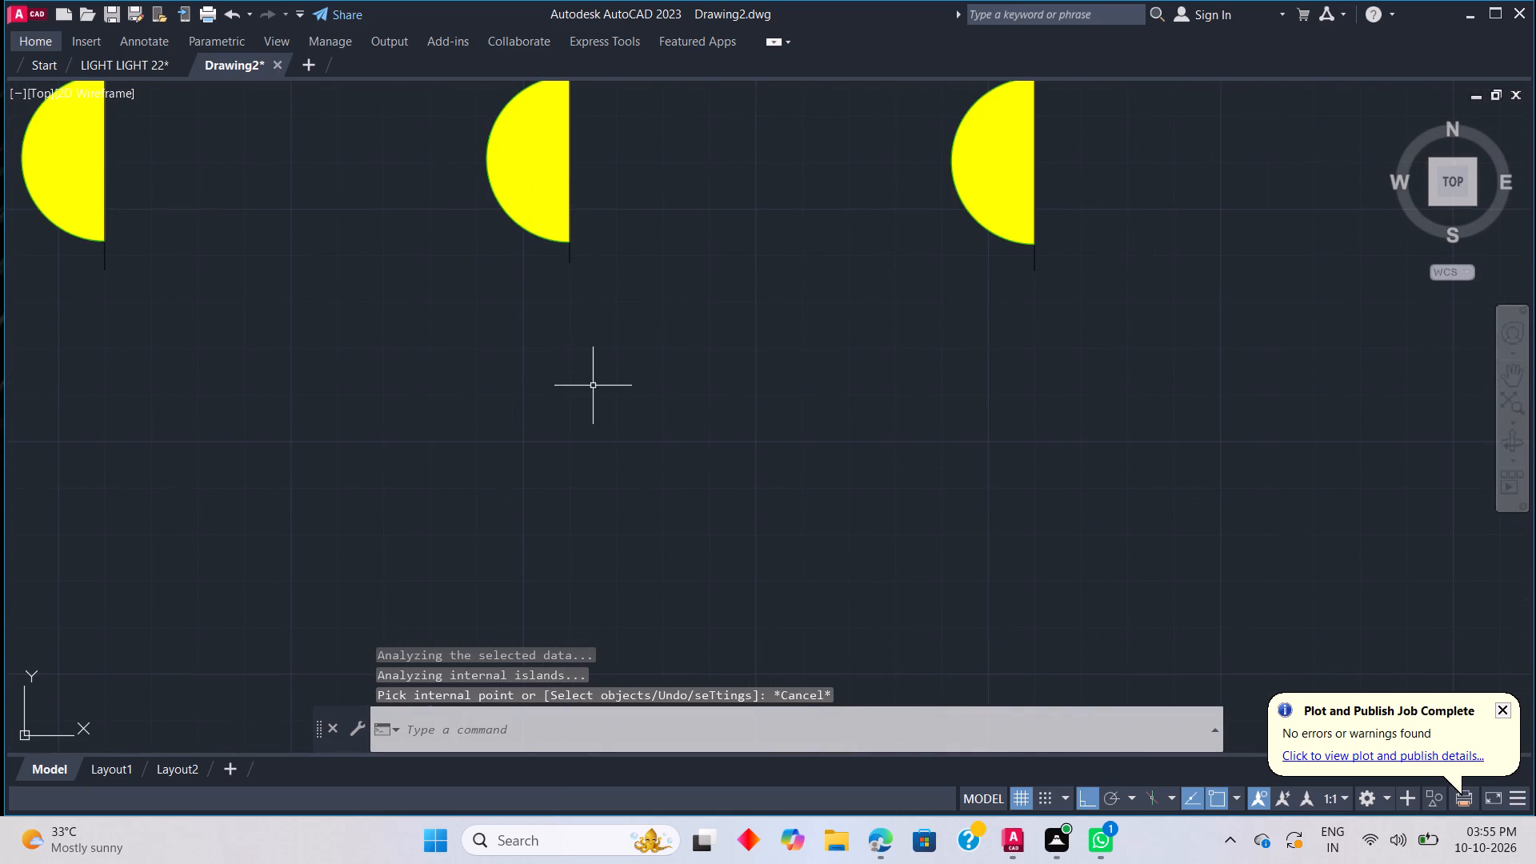
middle_click(642, 346)
middle_click_drag(642, 346, 730, 387)
scroll(548, 299, "down", 4)
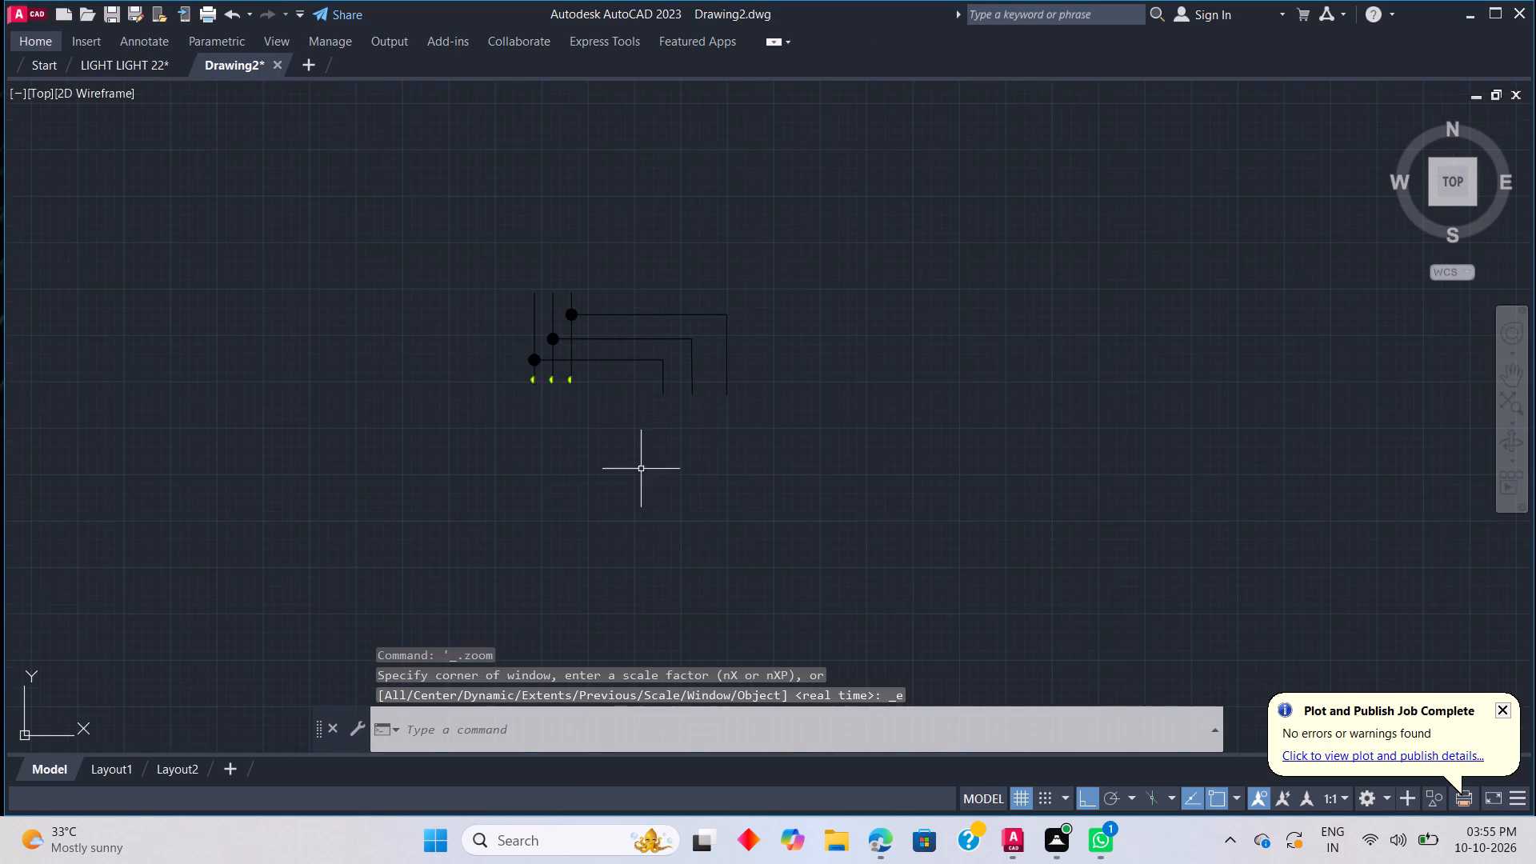
middle_click(569, 427)
middle_click(723, 320)
scroll(484, 392, "up", 4)
scroll(818, 361, "up", 2)
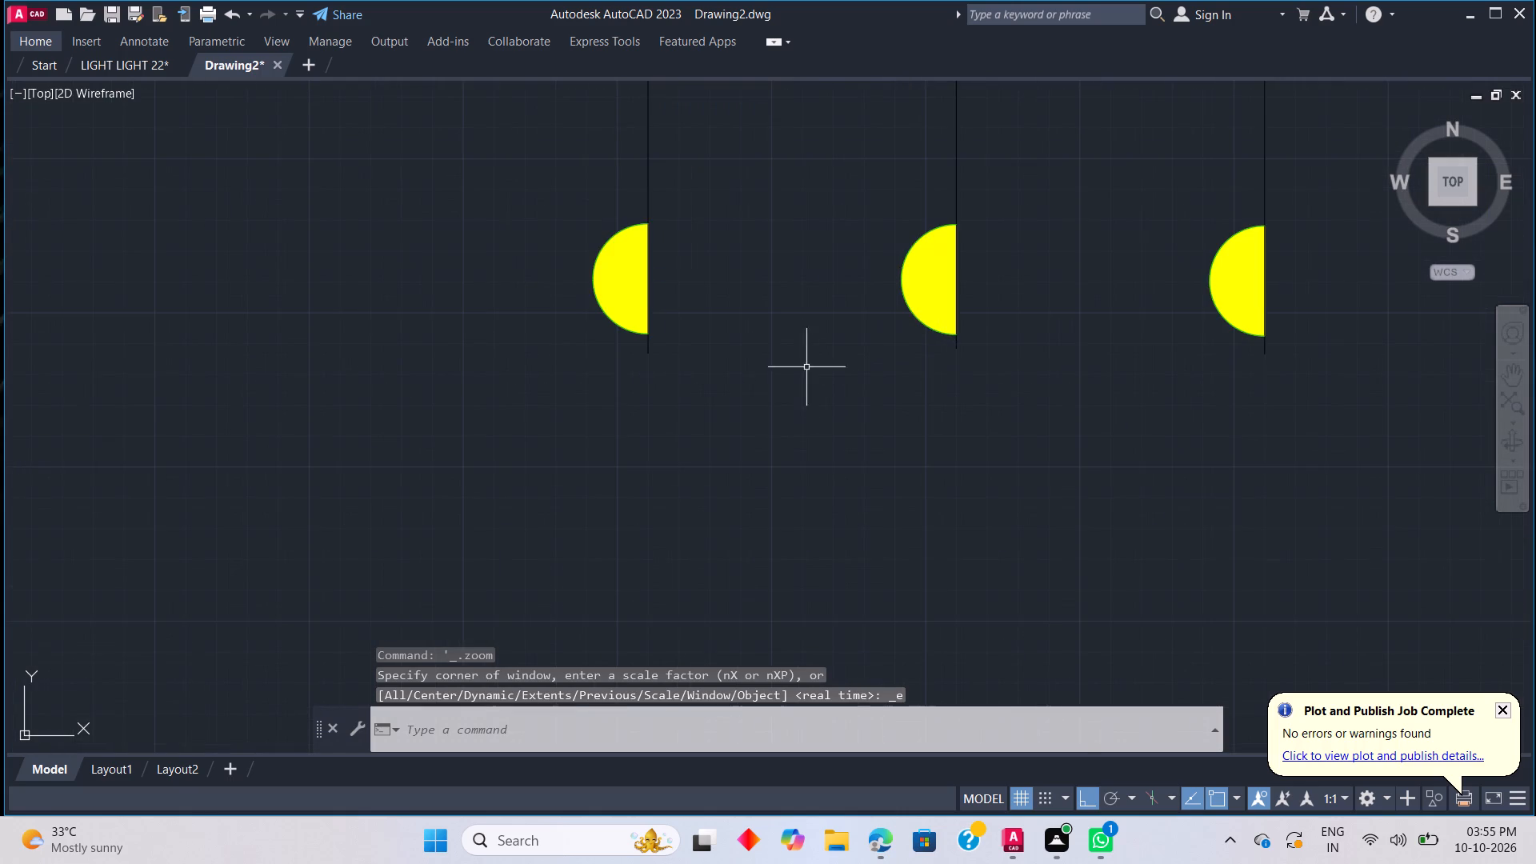
key("t")
key("r")
key("space")
left_click_drag(615, 342, 798, 338)
left_click_drag(881, 337, 1038, 330)
Trim the short line end projecting below the semicircle on the right vertical and finish trimming.
scroll(1046, 337, "down", 2)
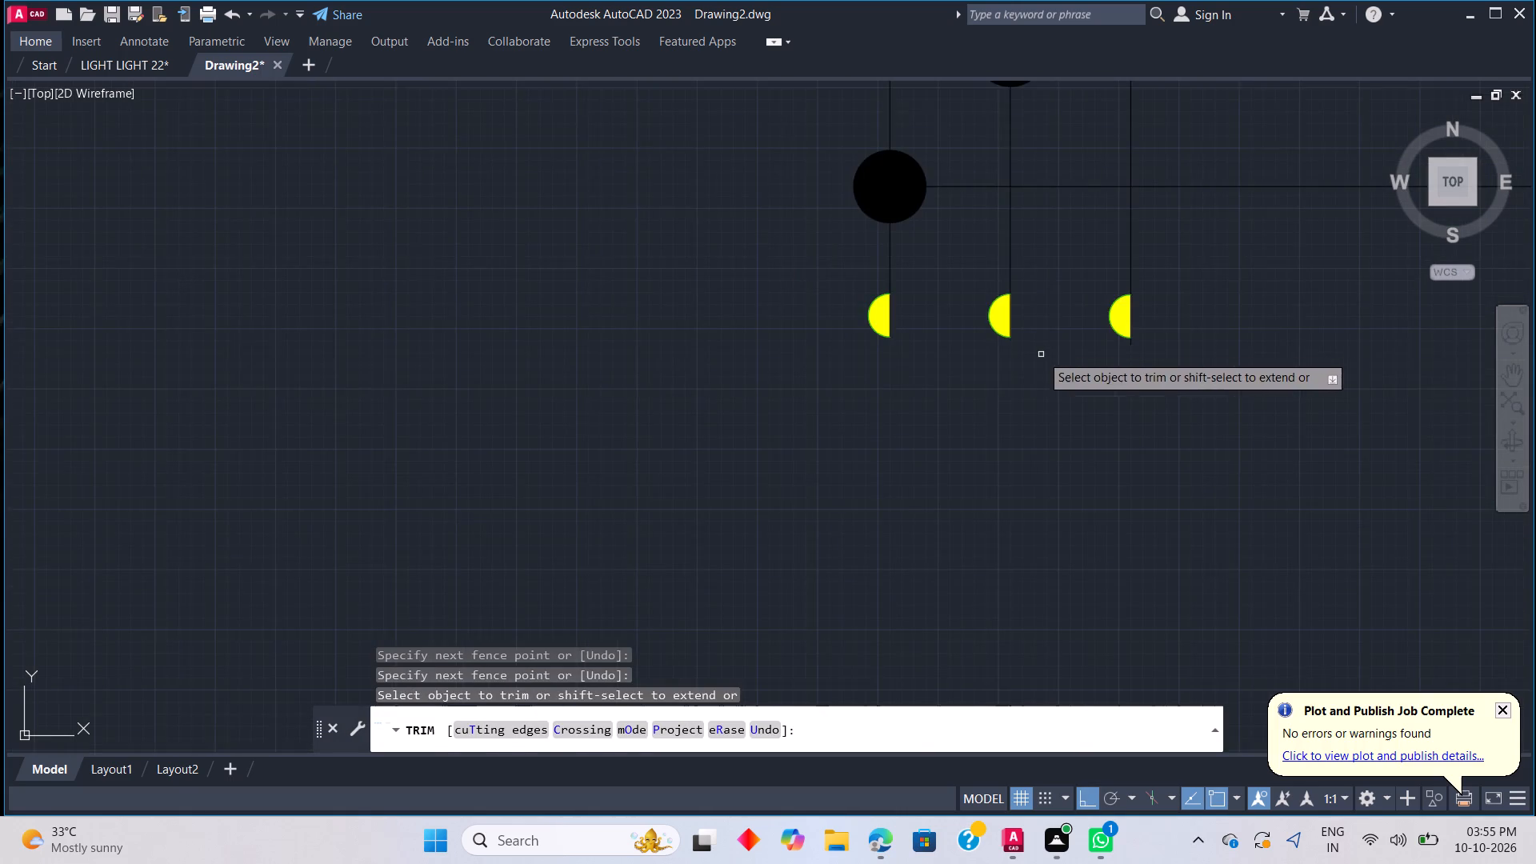
middle_click(1038, 355)
middle_click_drag(1030, 352, 765, 362)
middle_click(718, 363)
scroll(815, 414, "up", 4)
left_click_drag(943, 166, 1238, 60)
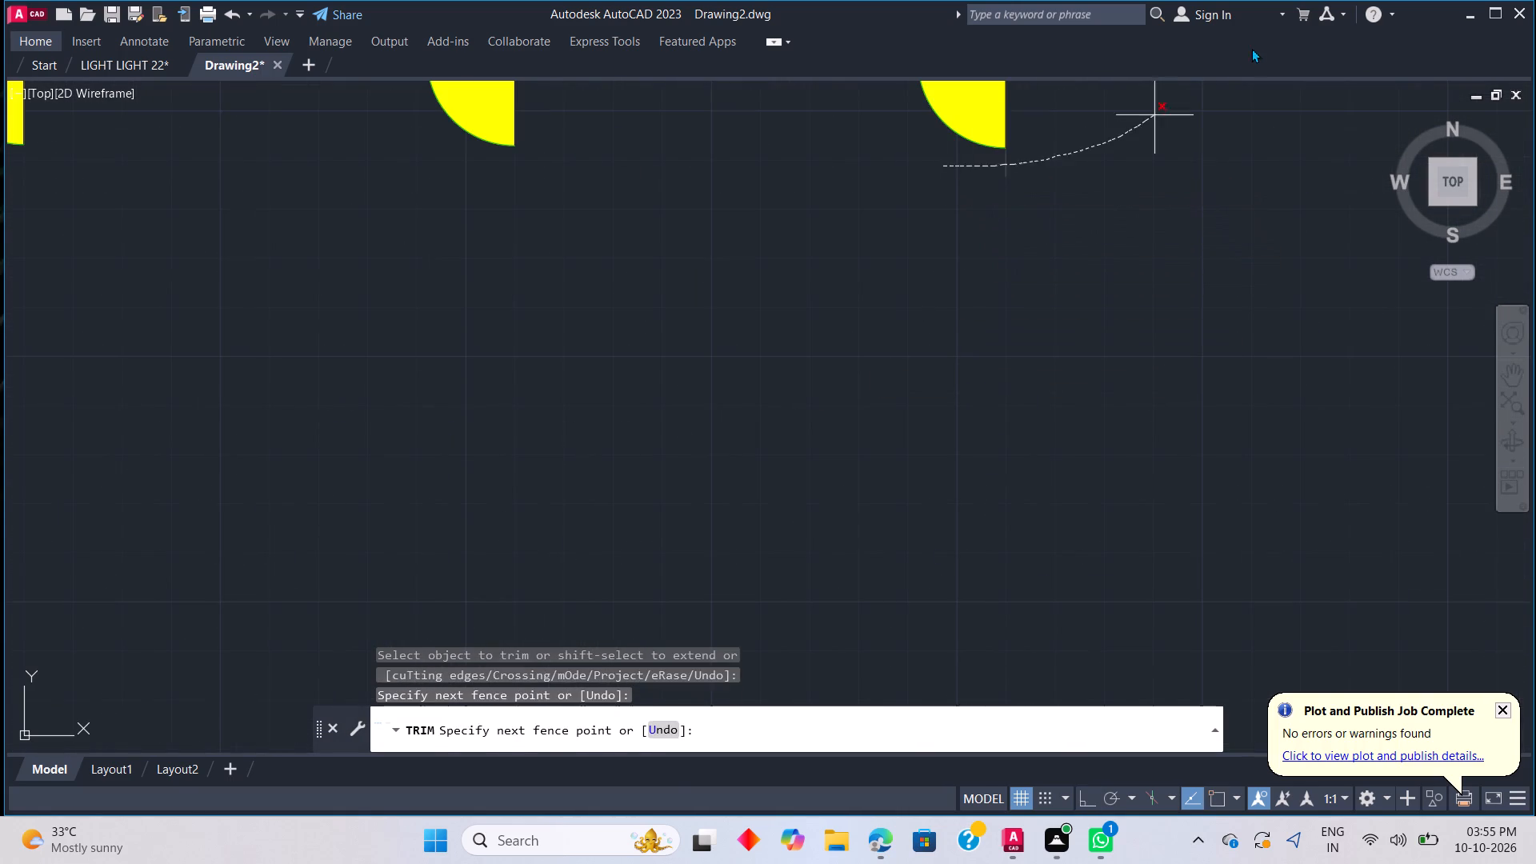
scroll(1162, 198, "down", 11)
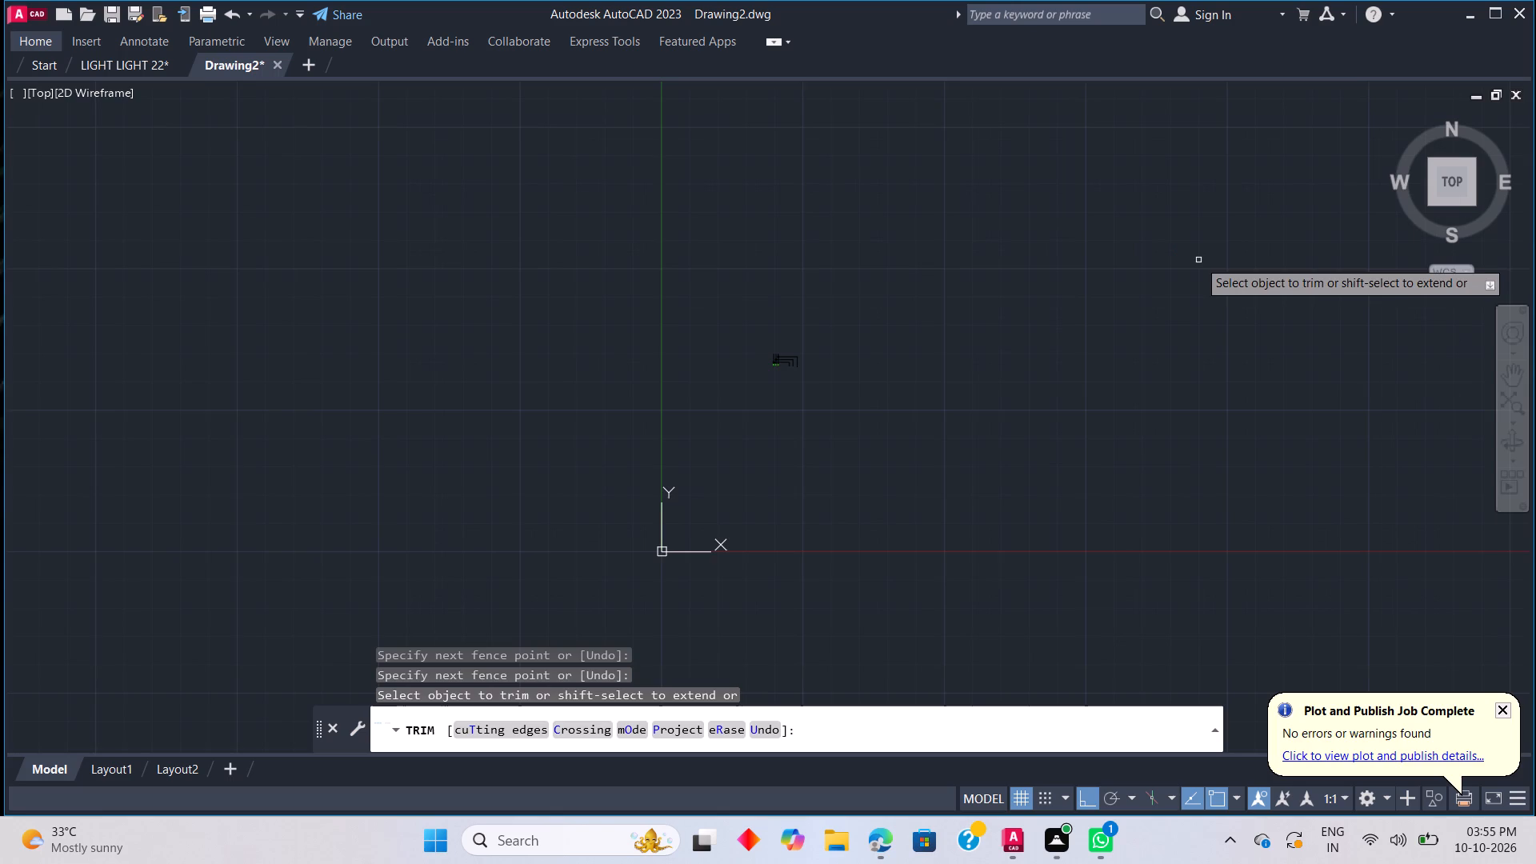
scroll(754, 370, "up", 3)
scroll(864, 342, "up", 2)
middle_click_drag(865, 423, 844, 422)
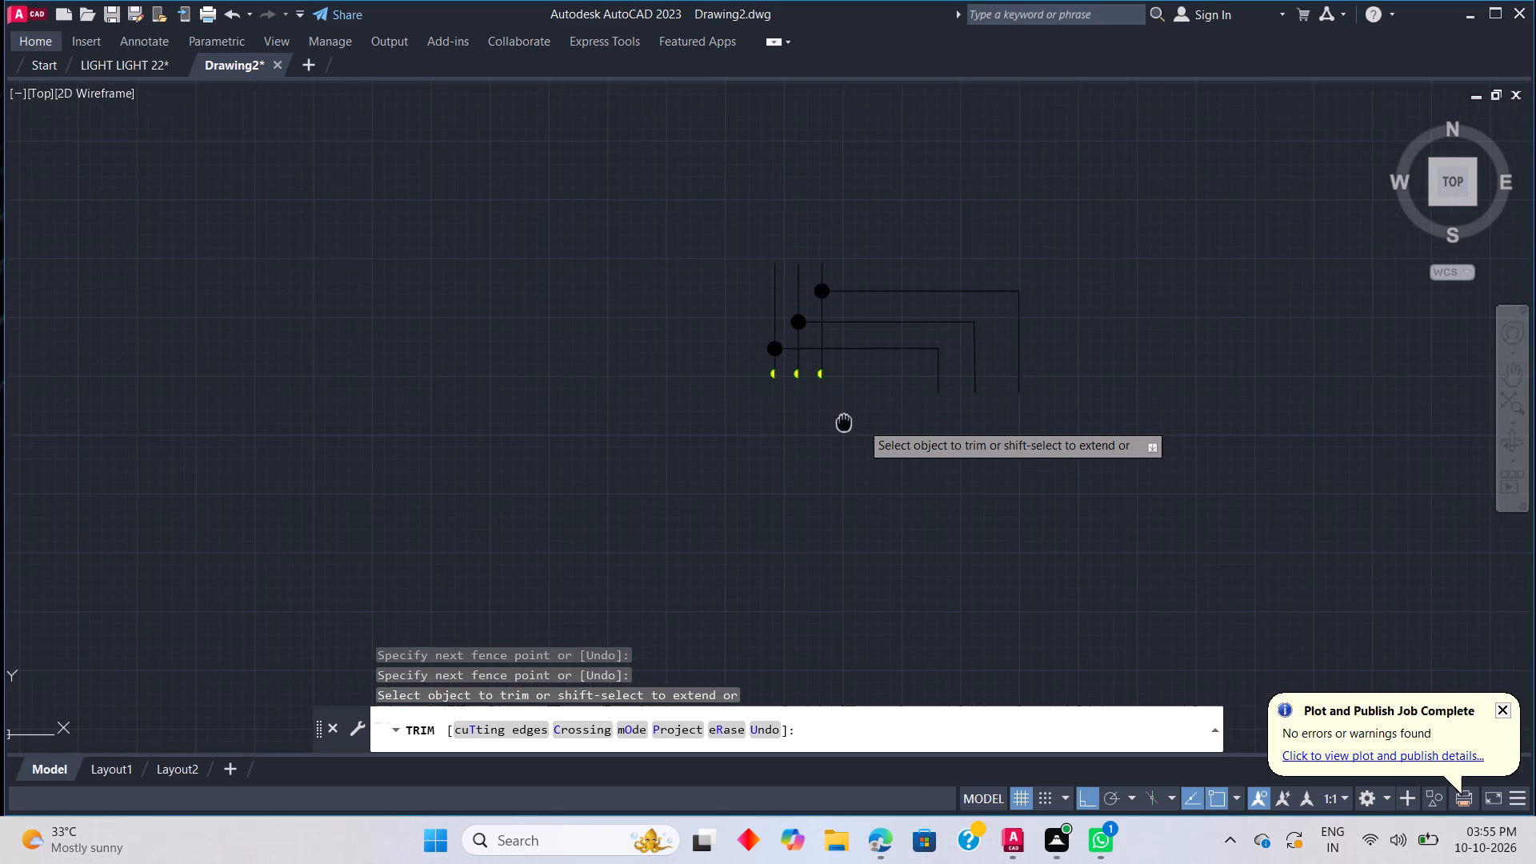
middle_click_drag(844, 422, 813, 322)
key("Escape")
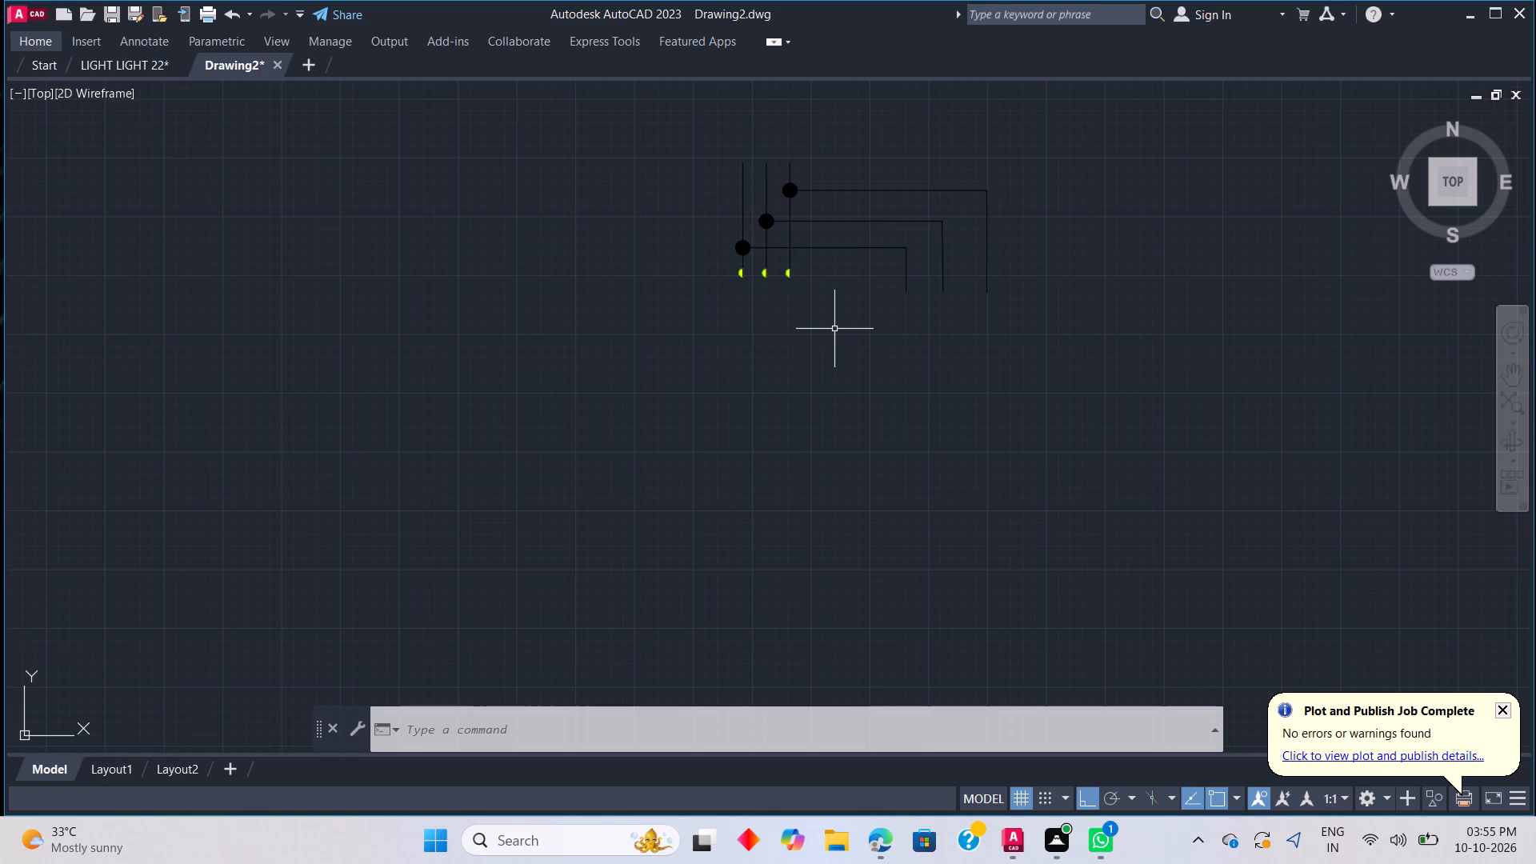
Draw a horizontal line about 10.5 units long, a little below the three semicircles, starting under the left vertical.
scroll(739, 258, "up", 1)
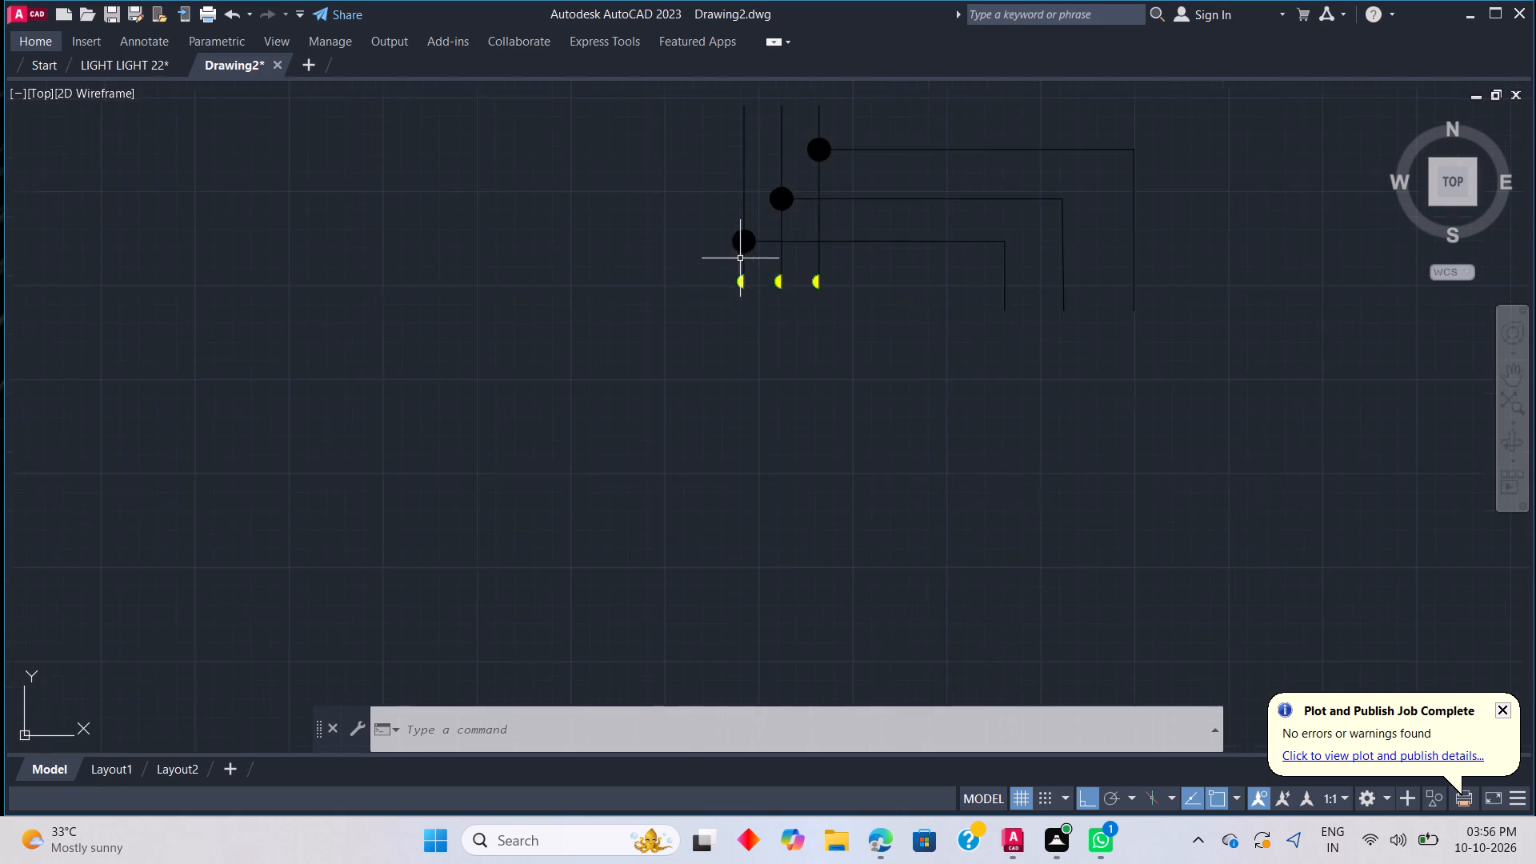
scroll(740, 259, "up", 2)
key("l")
key("space")
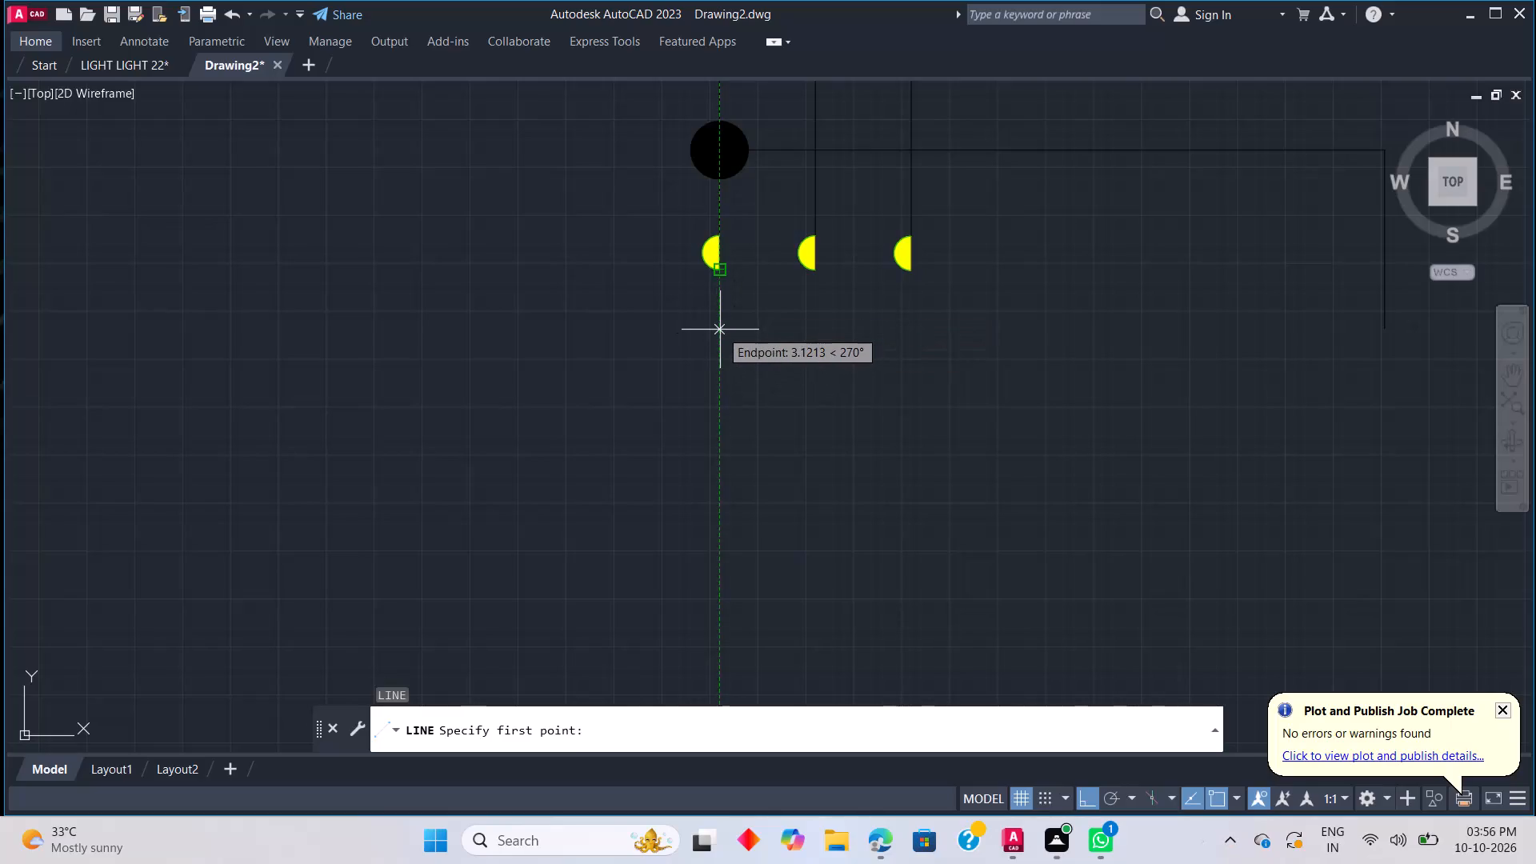
left_click(724, 334)
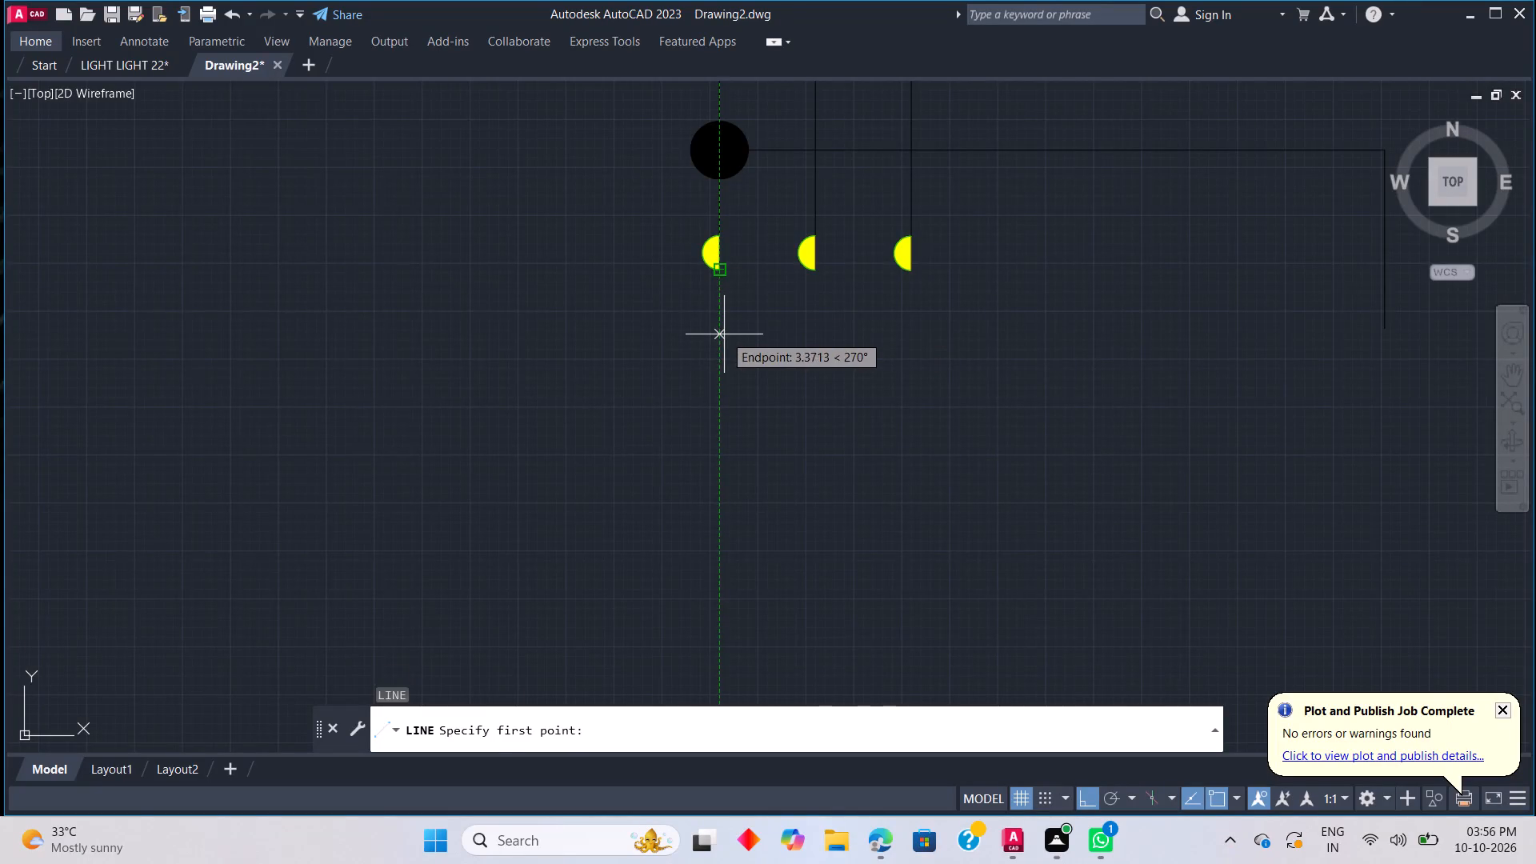
left_click(920, 338)
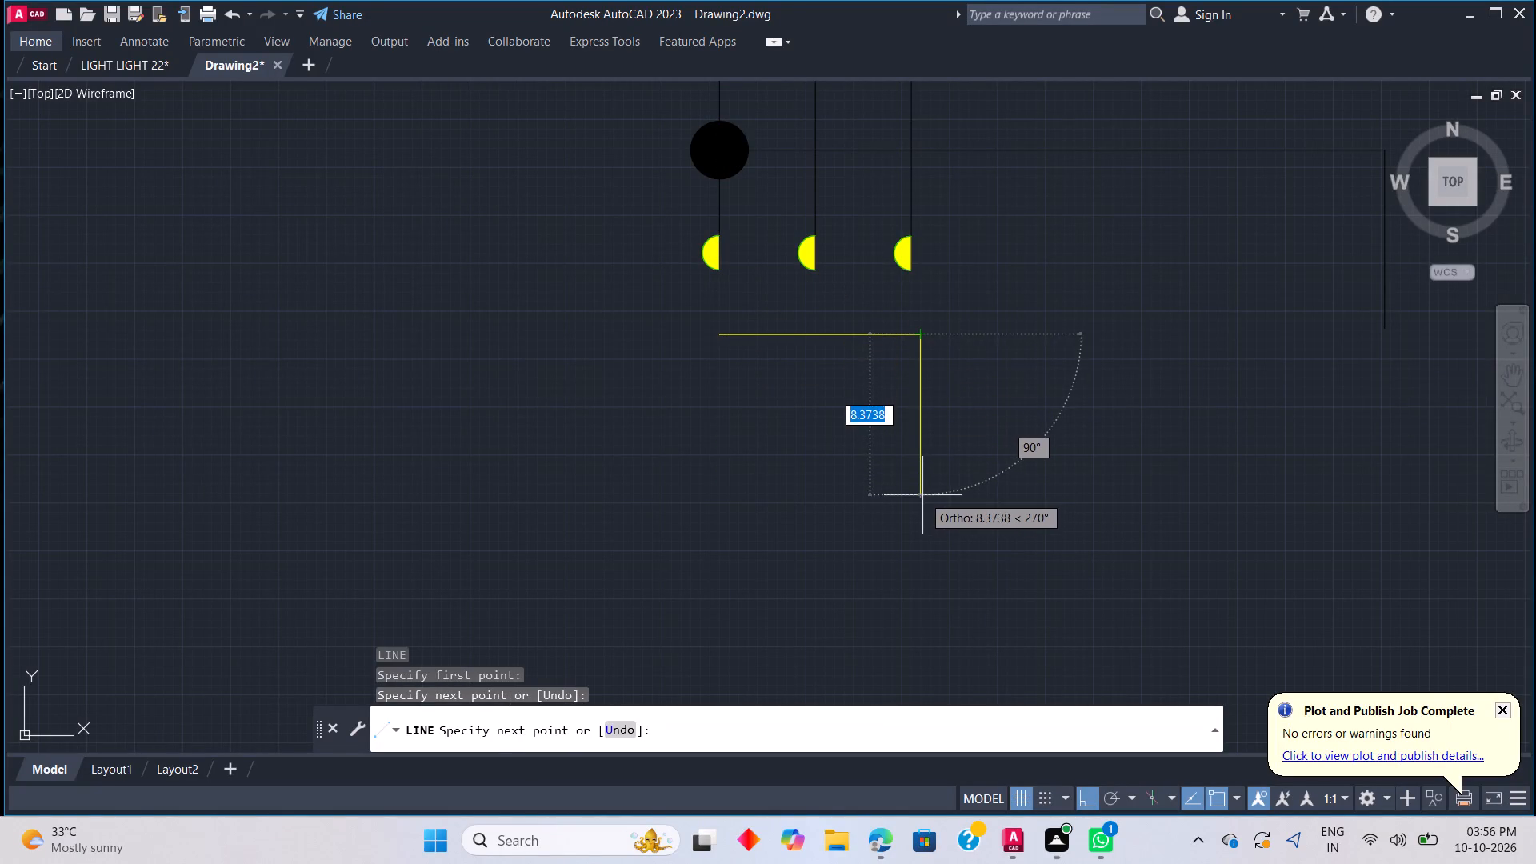
key("Escape")
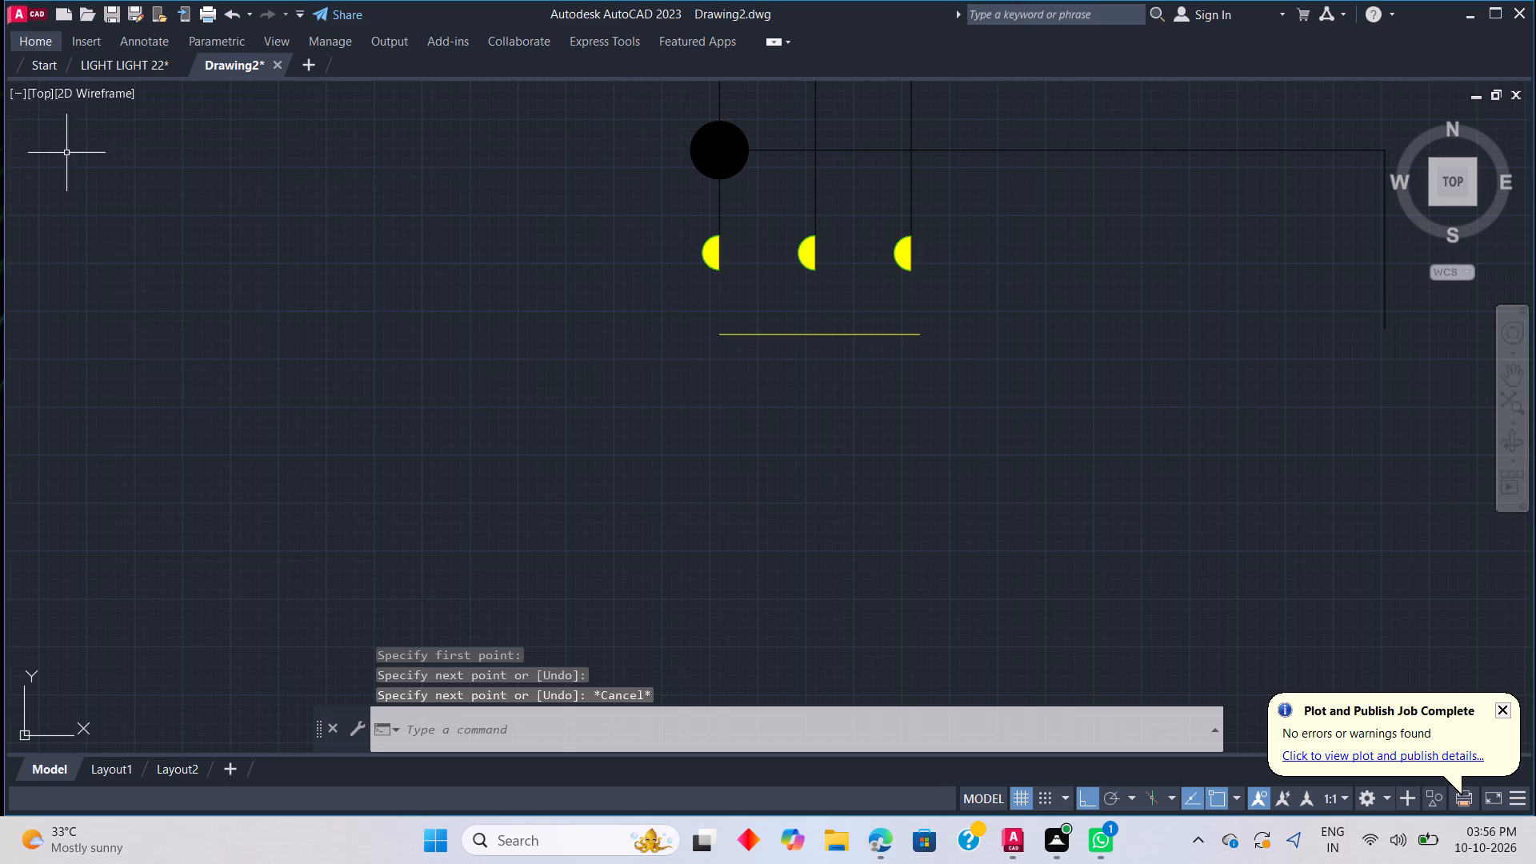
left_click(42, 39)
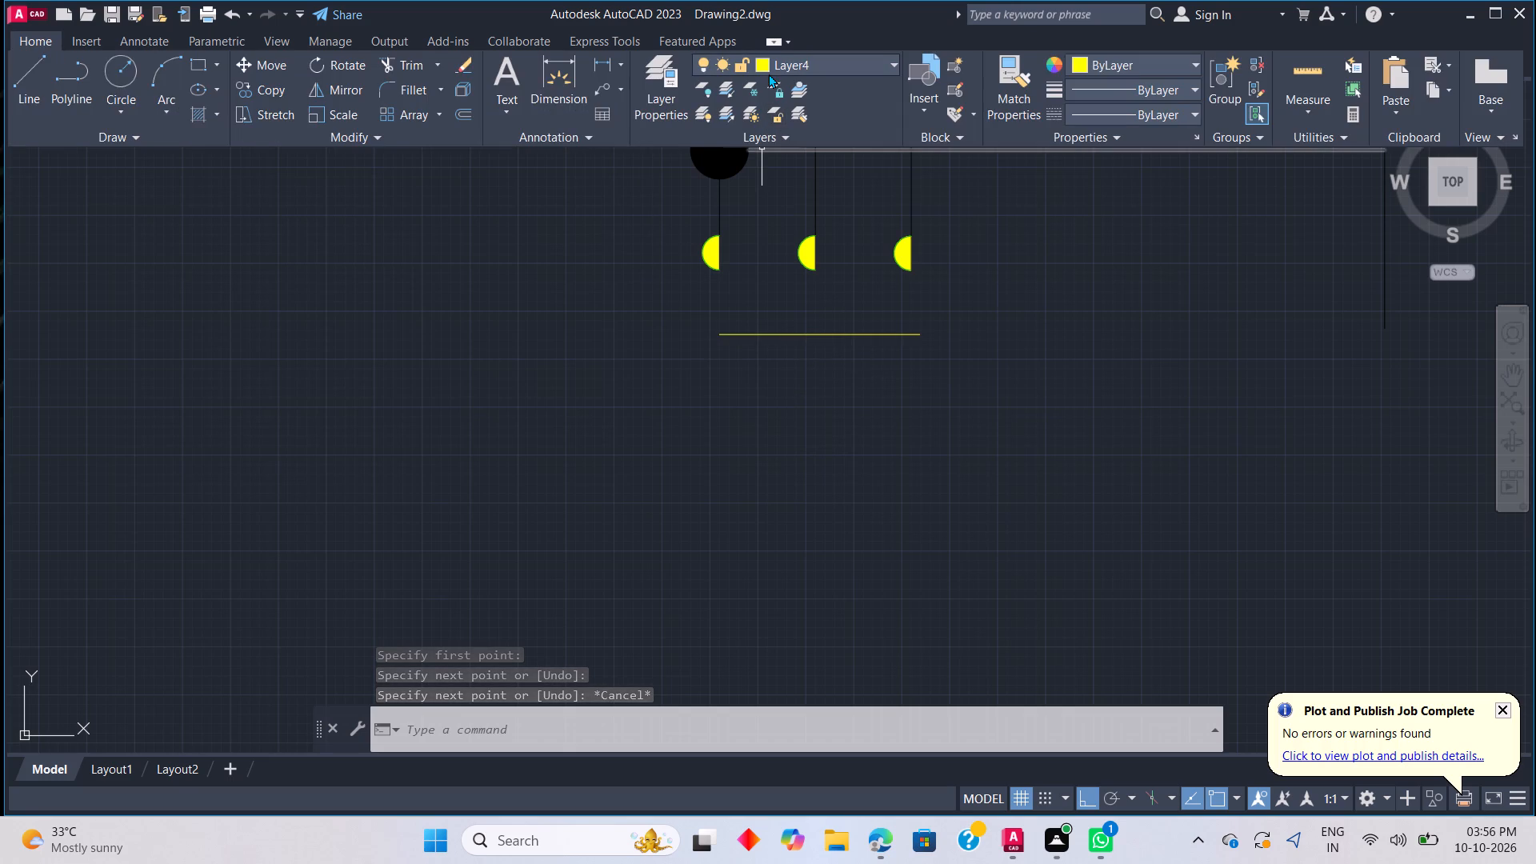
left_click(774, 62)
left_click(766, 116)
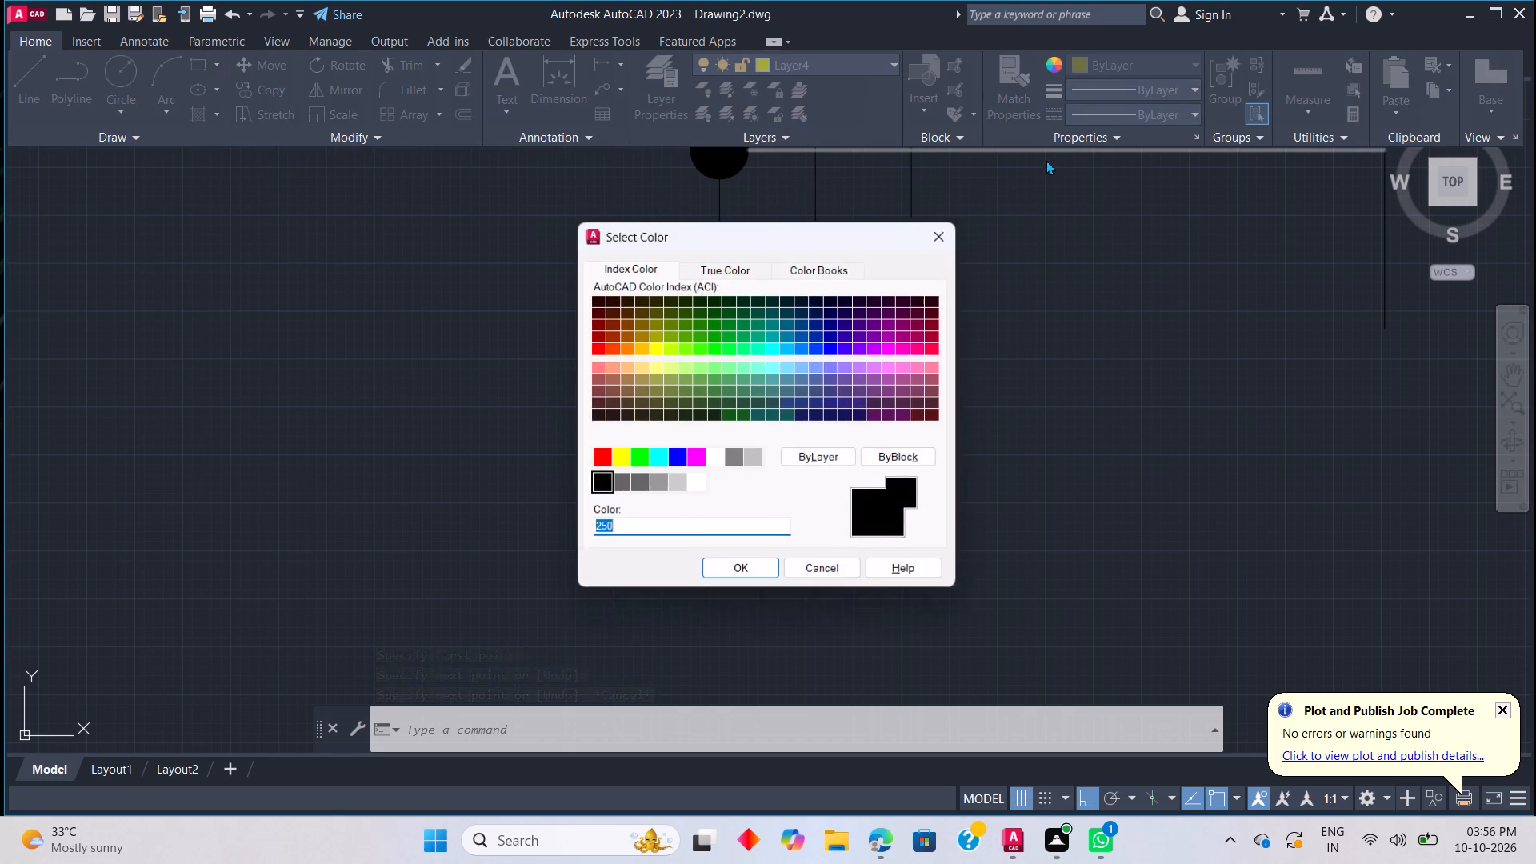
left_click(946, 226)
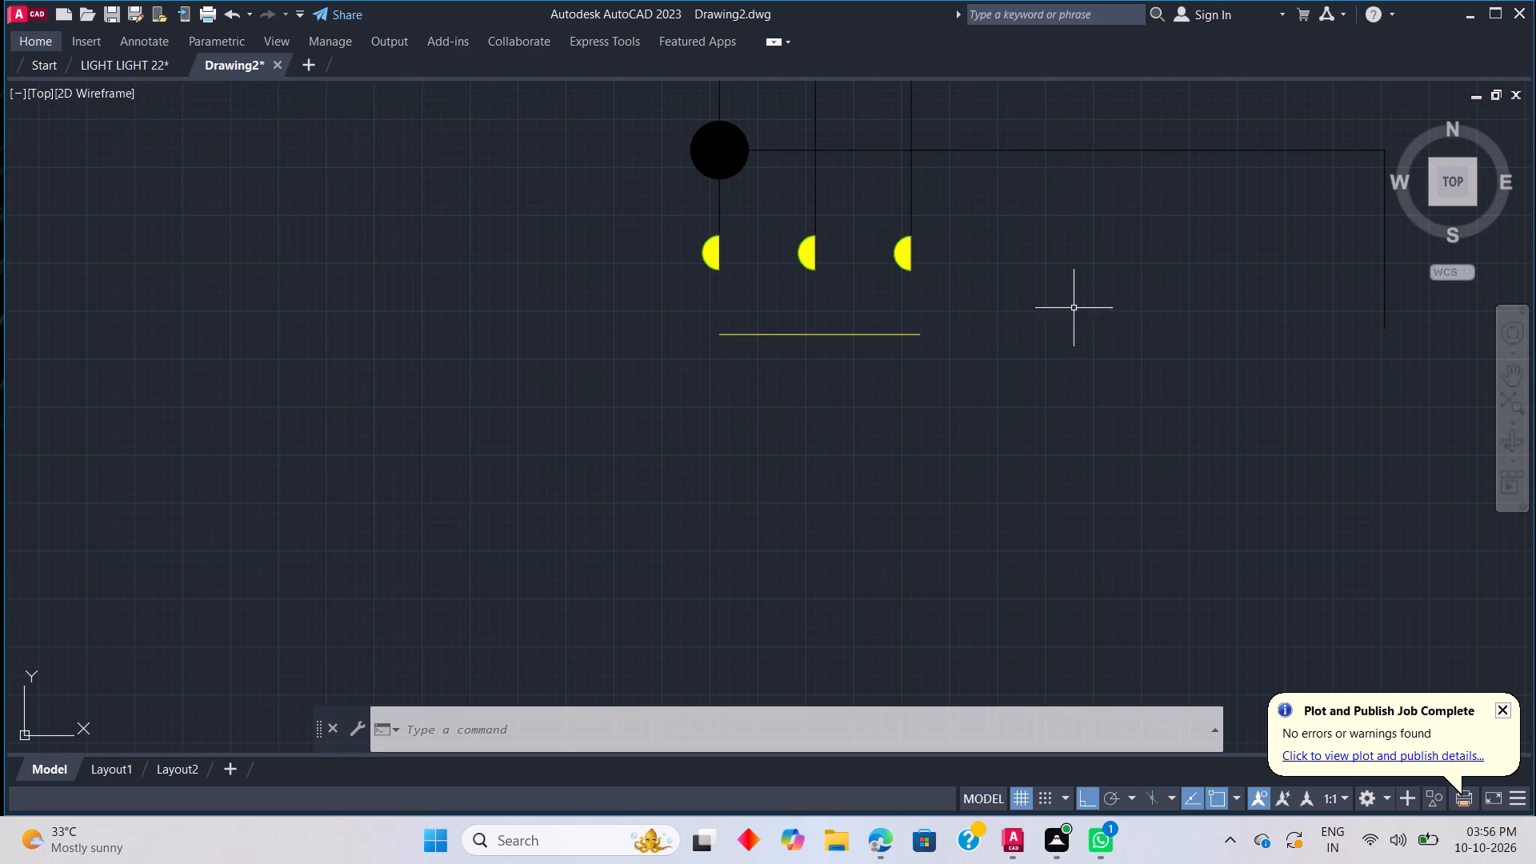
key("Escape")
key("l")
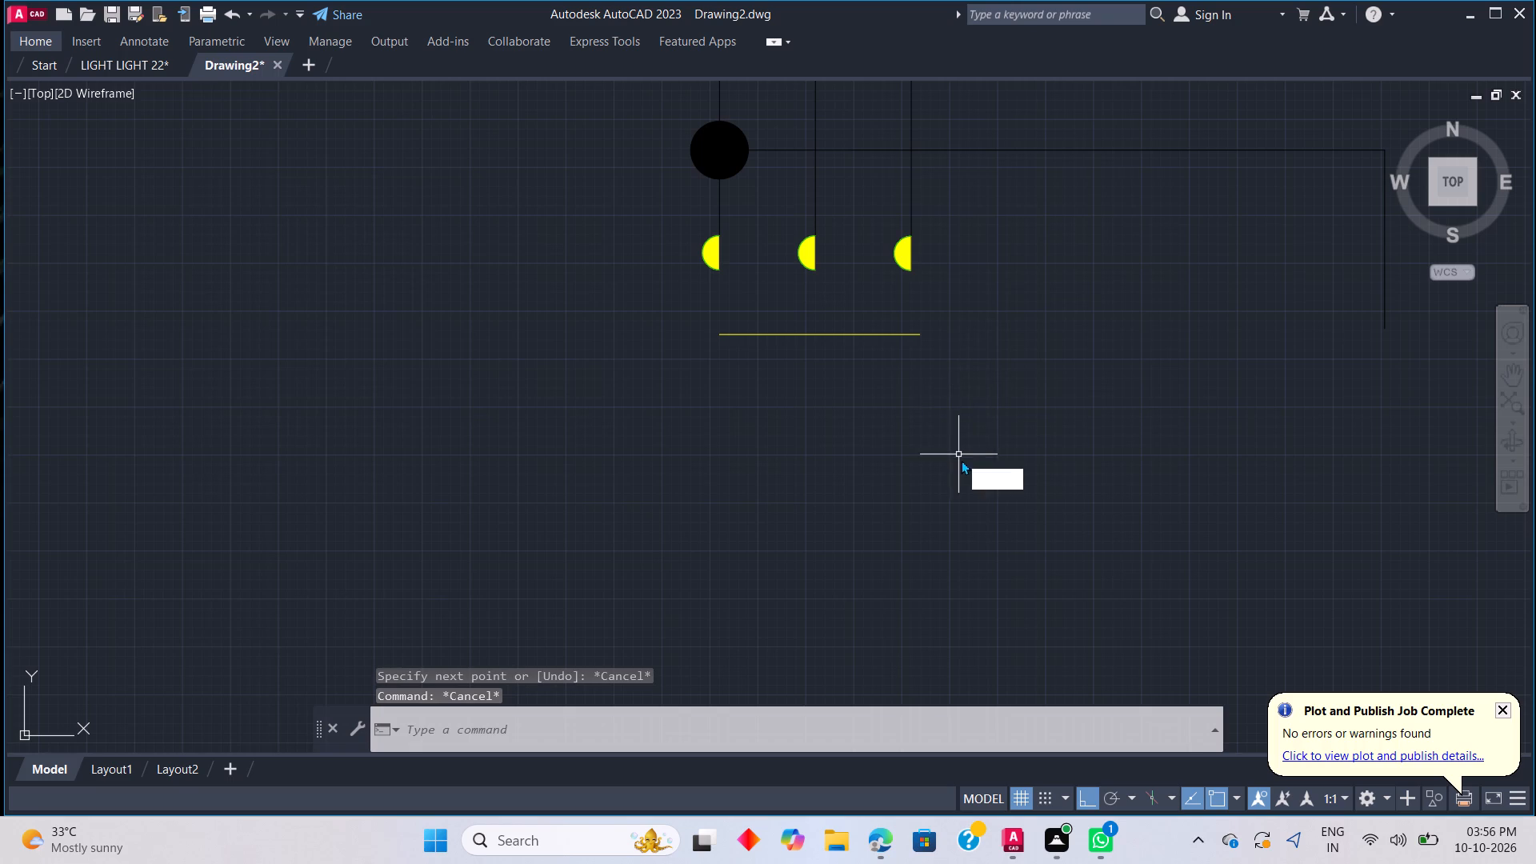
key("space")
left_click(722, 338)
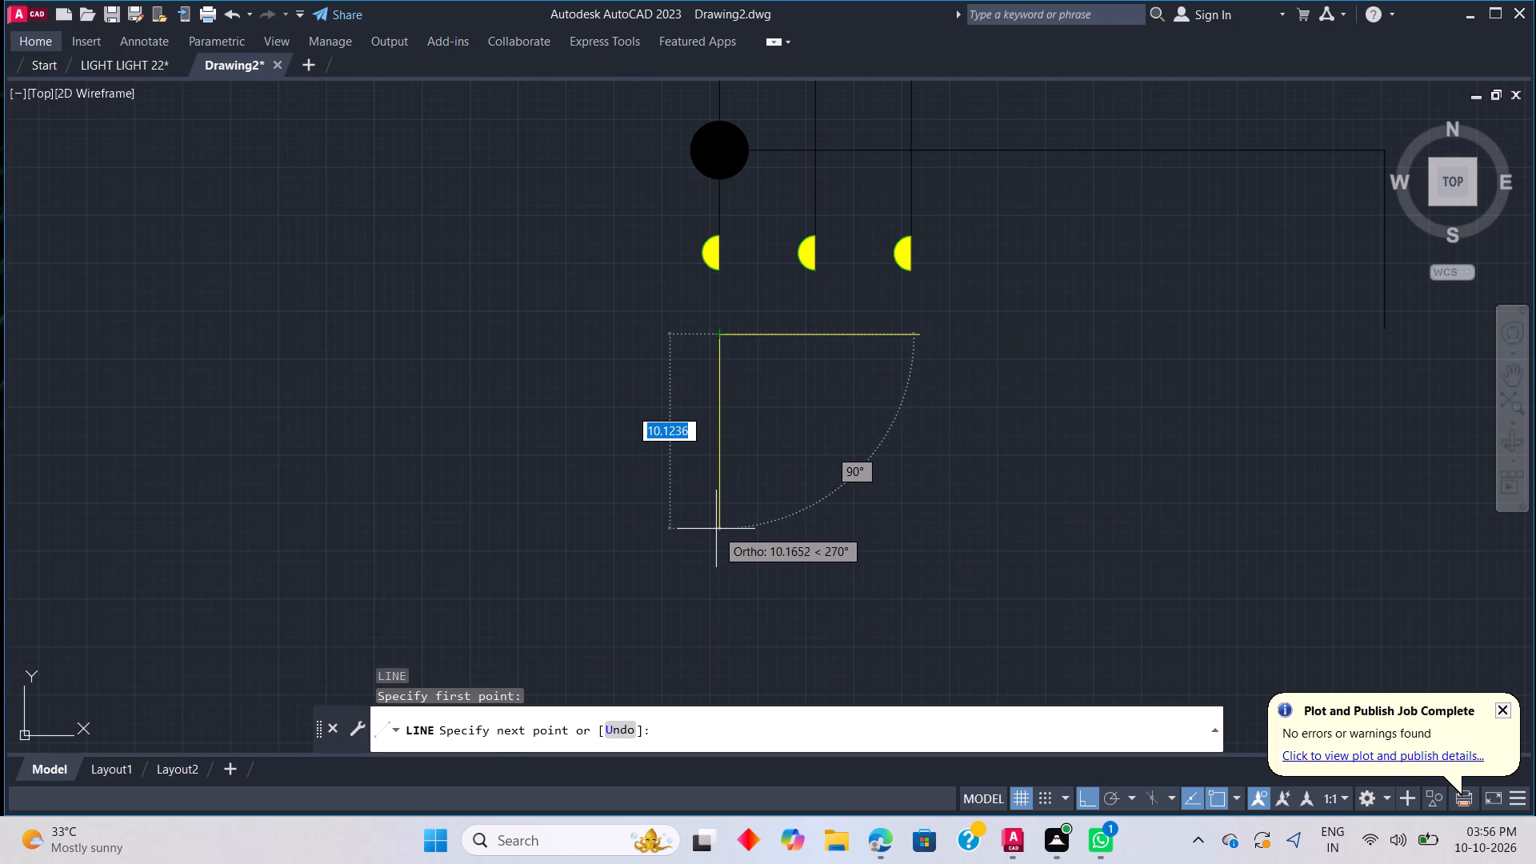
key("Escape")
Move the horizontal line below the three semicircles to Layer1 and clear the selection.
left_click(754, 329)
key("Escape")
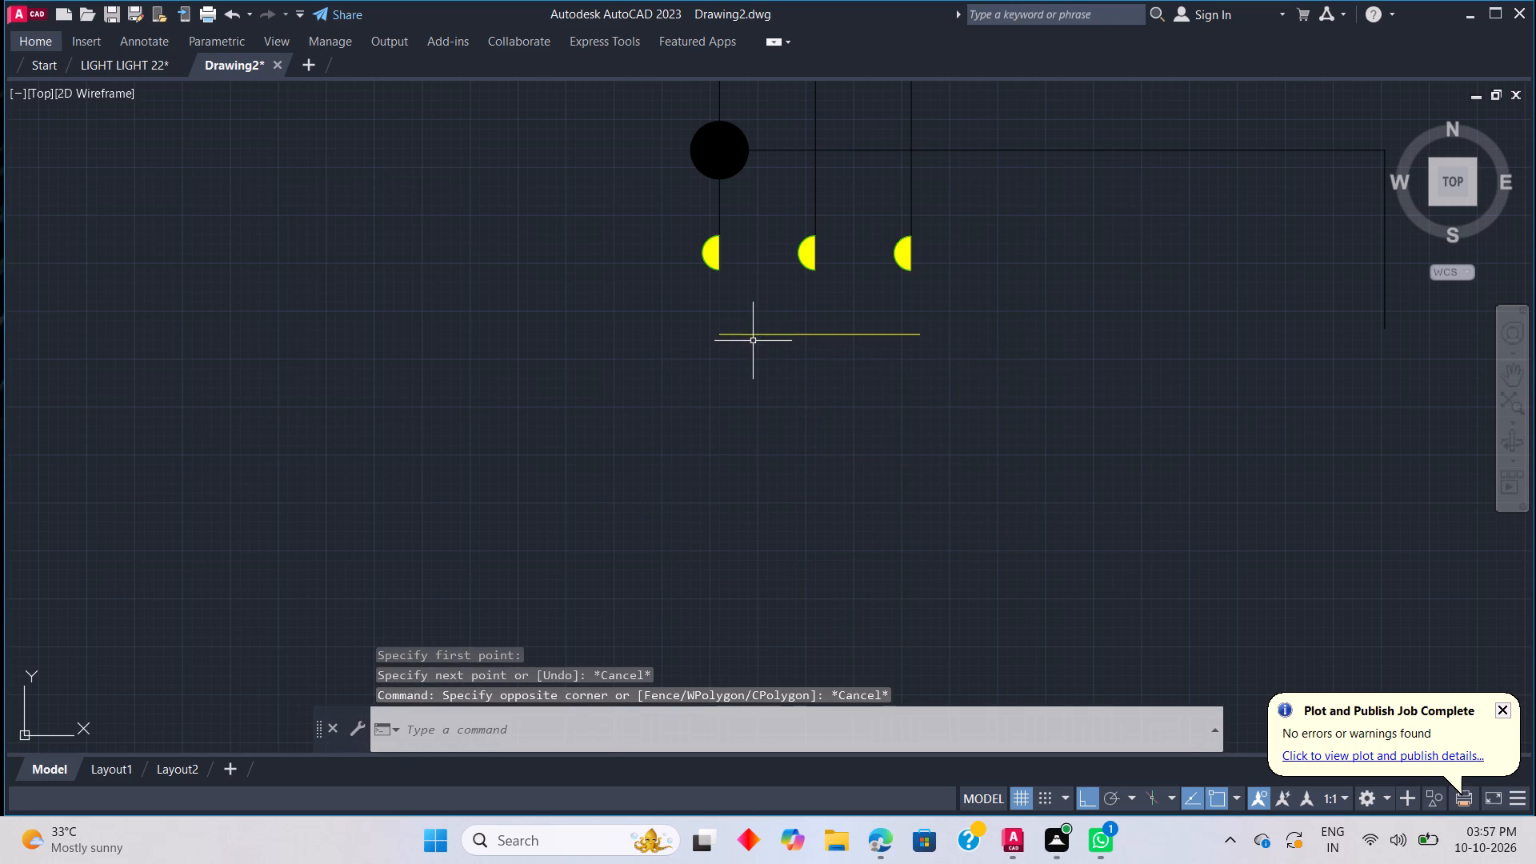
left_click(752, 336)
left_click(22, 38)
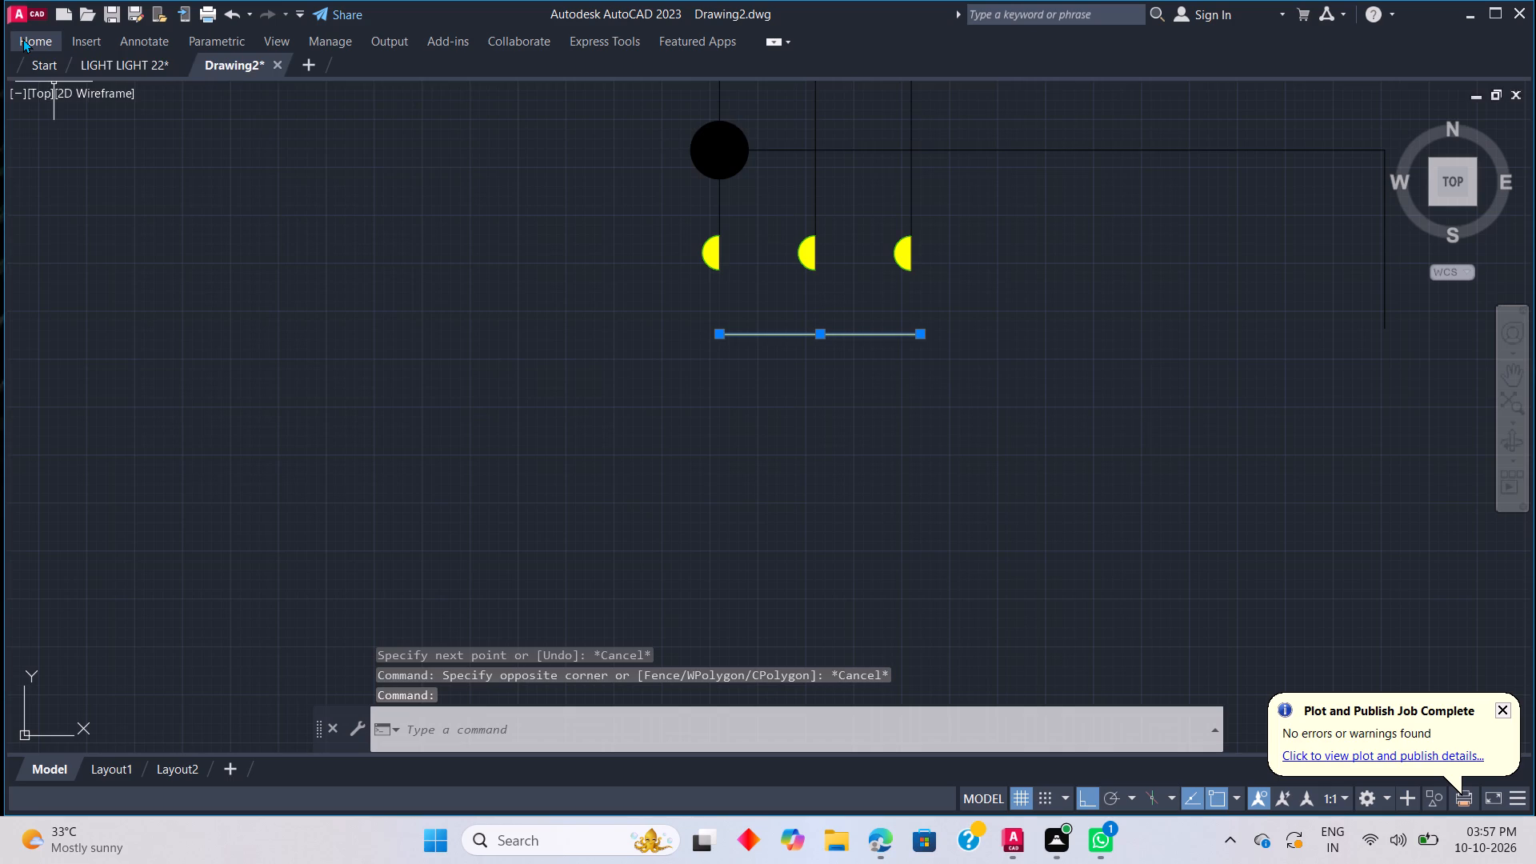
left_click(801, 67)
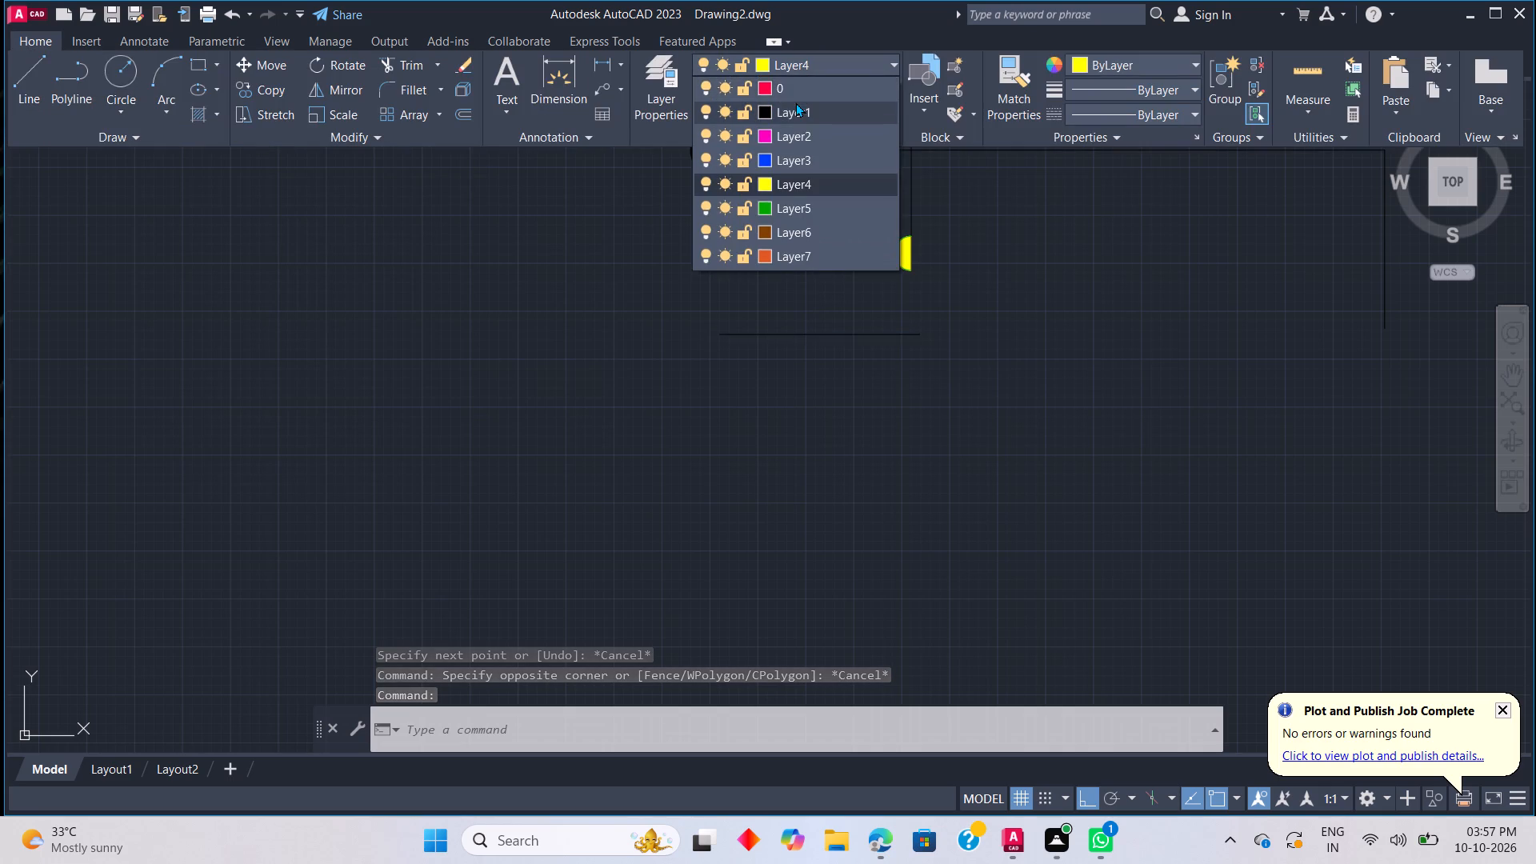
left_click(795, 103)
left_click(824, 488)
key("Escape")
key("Escape")
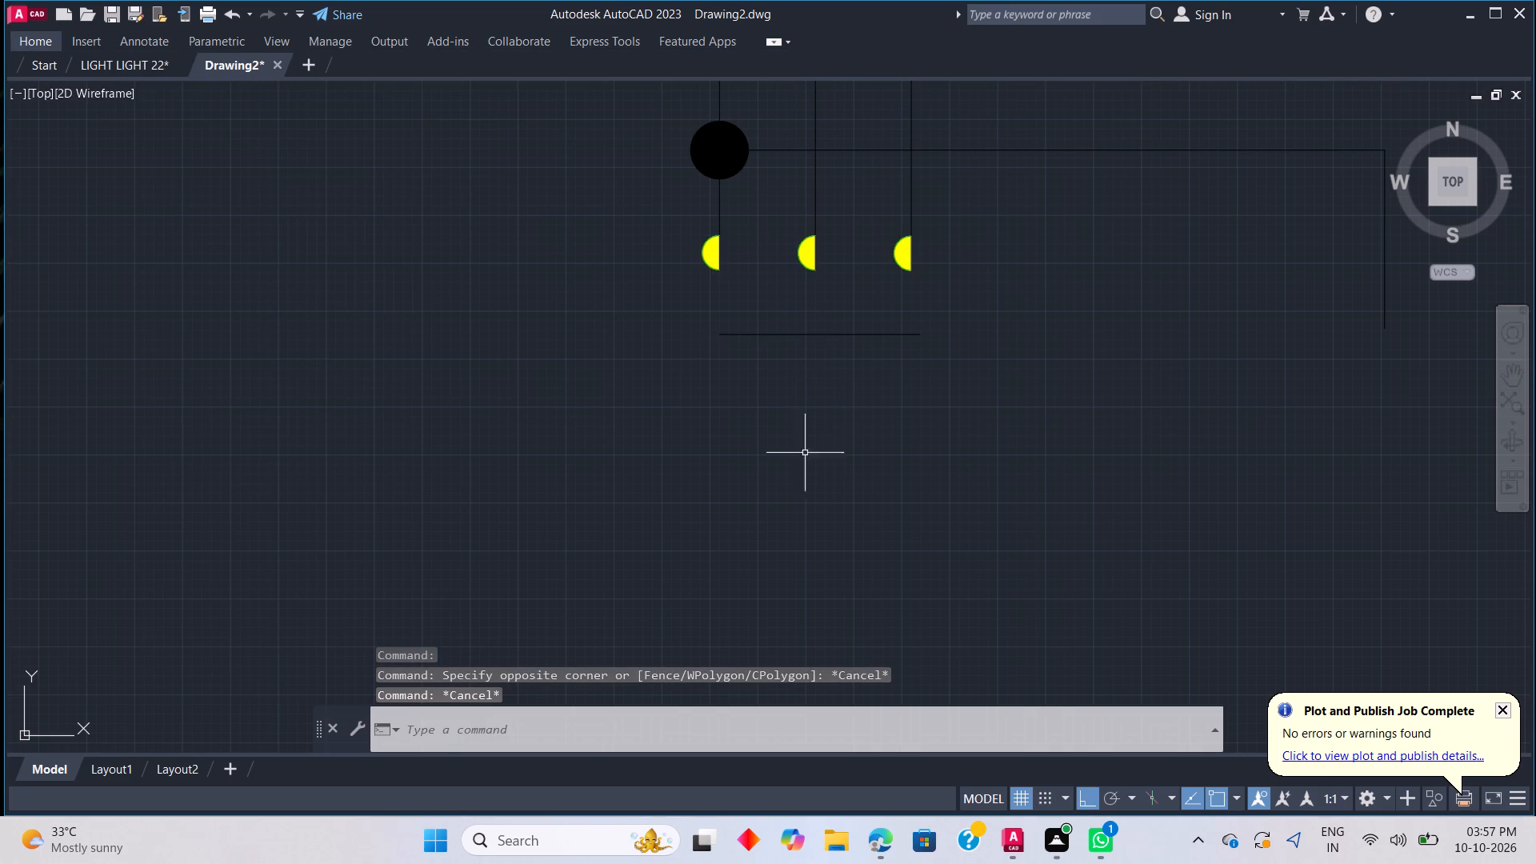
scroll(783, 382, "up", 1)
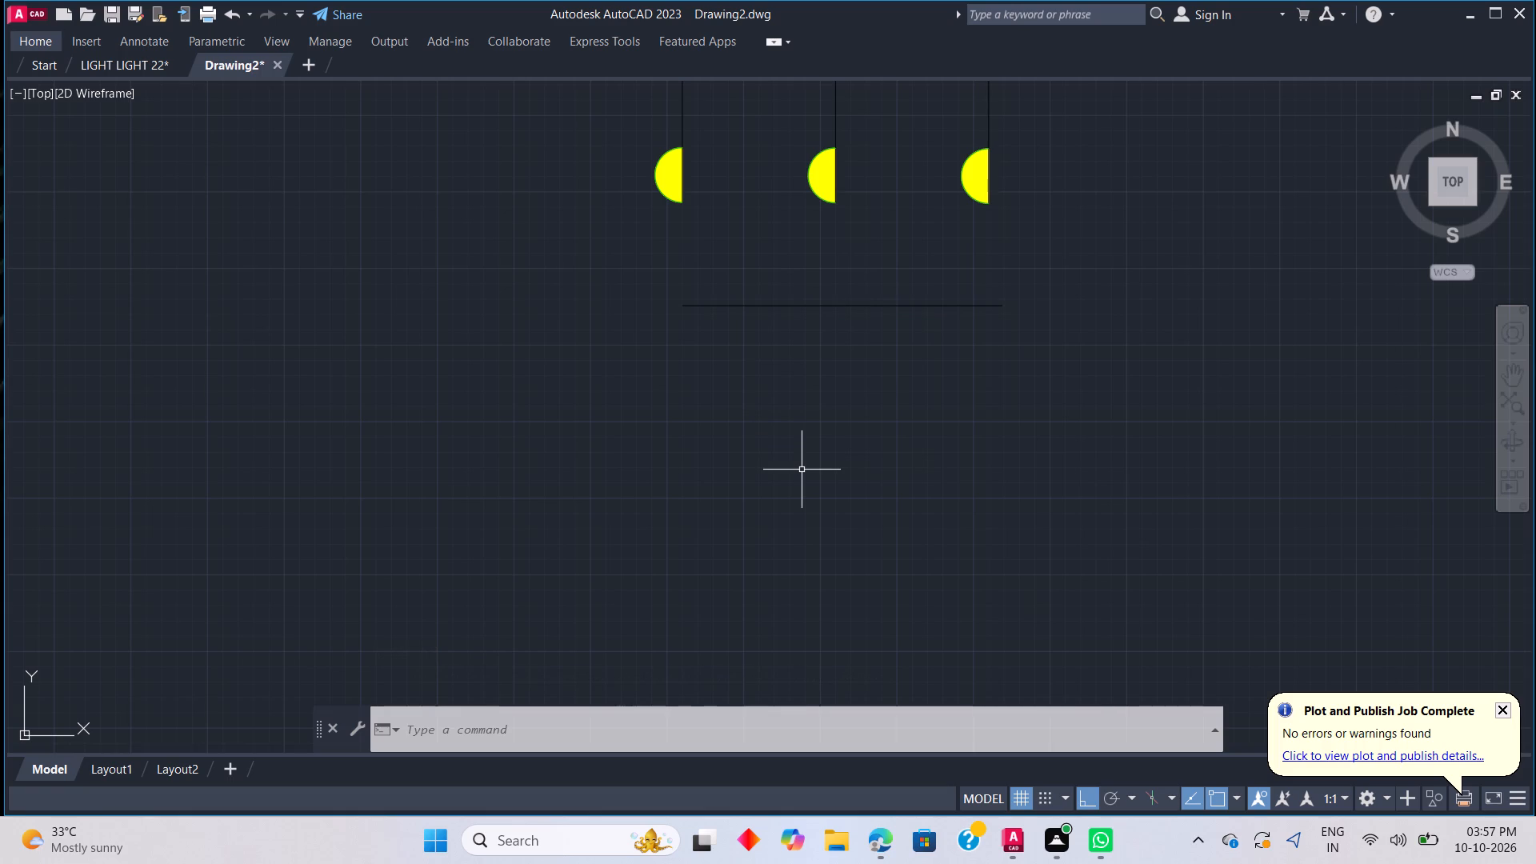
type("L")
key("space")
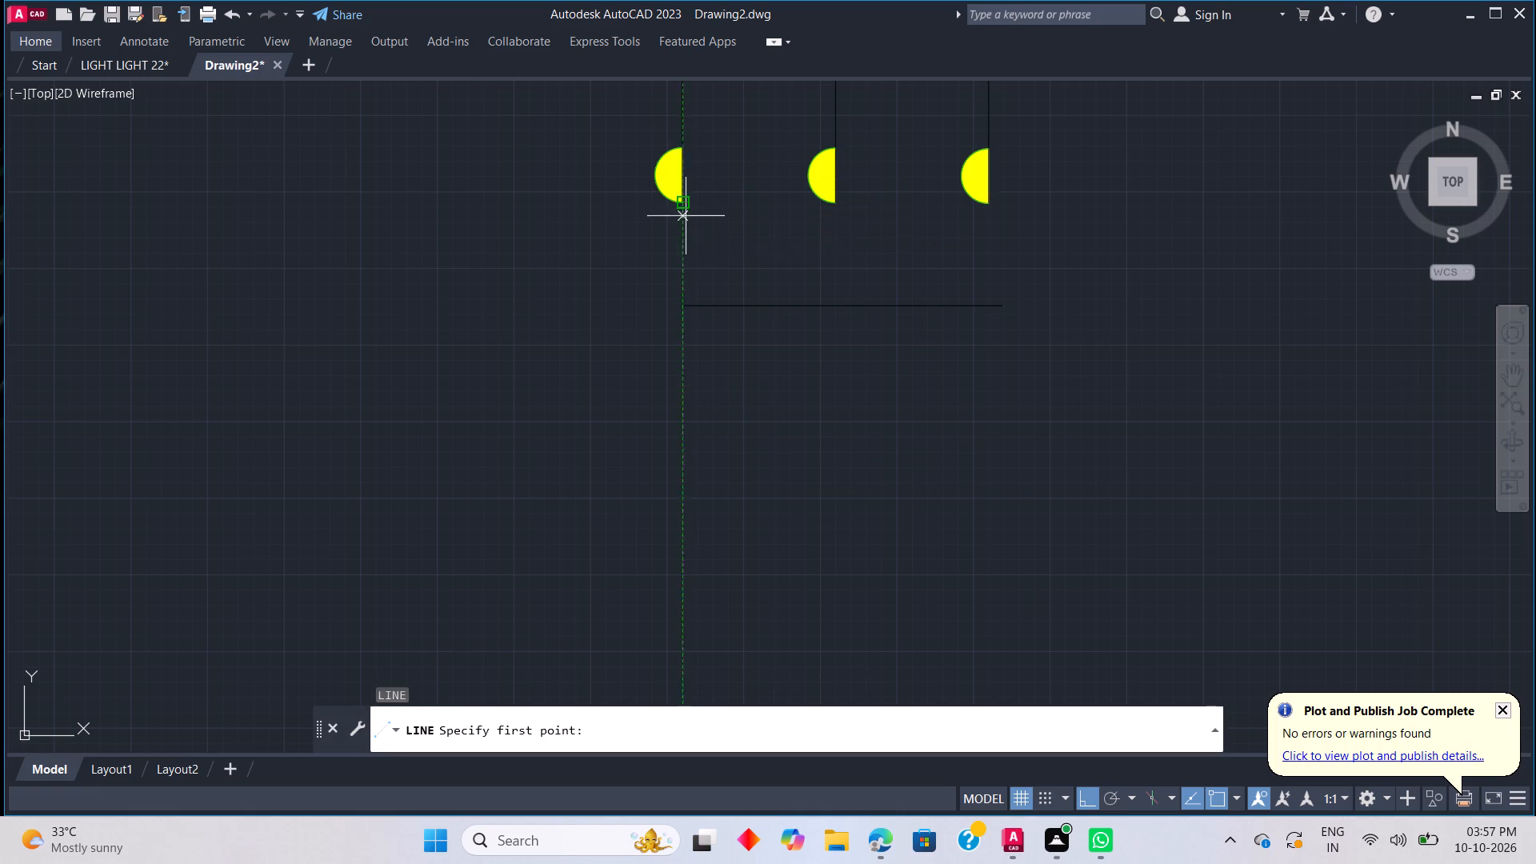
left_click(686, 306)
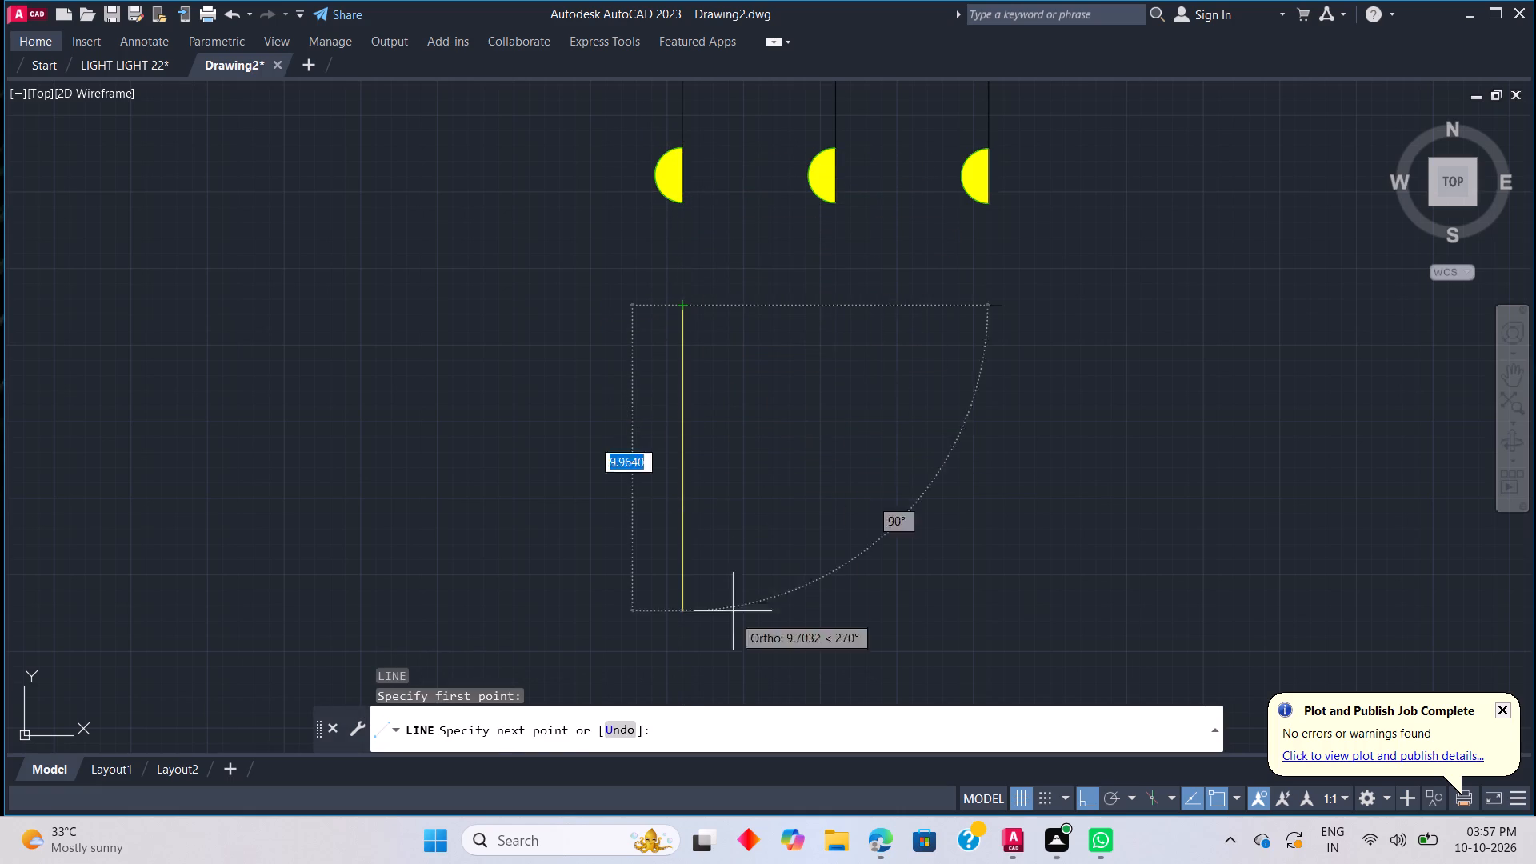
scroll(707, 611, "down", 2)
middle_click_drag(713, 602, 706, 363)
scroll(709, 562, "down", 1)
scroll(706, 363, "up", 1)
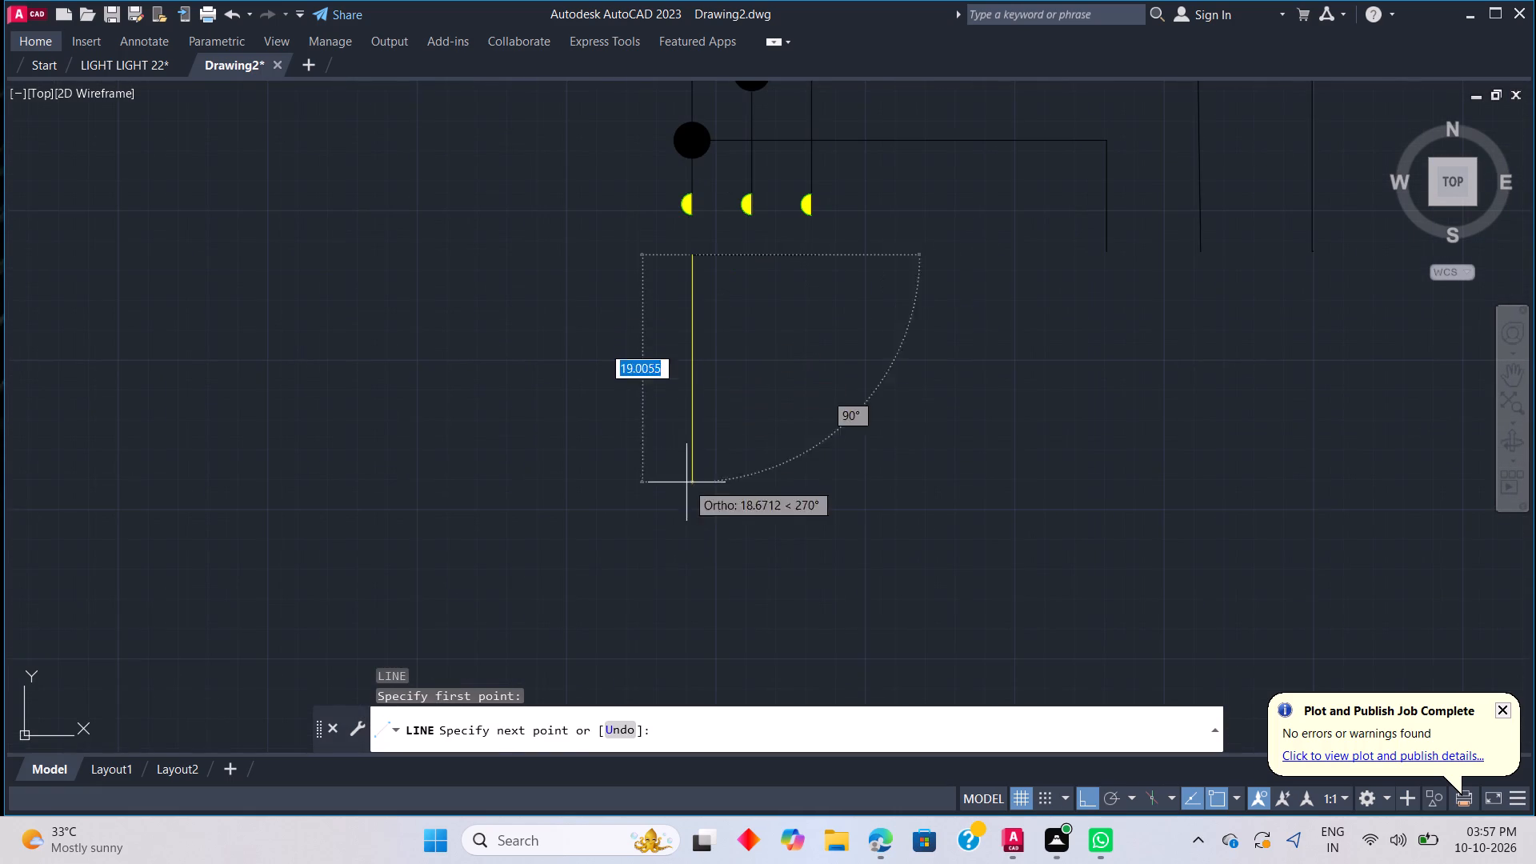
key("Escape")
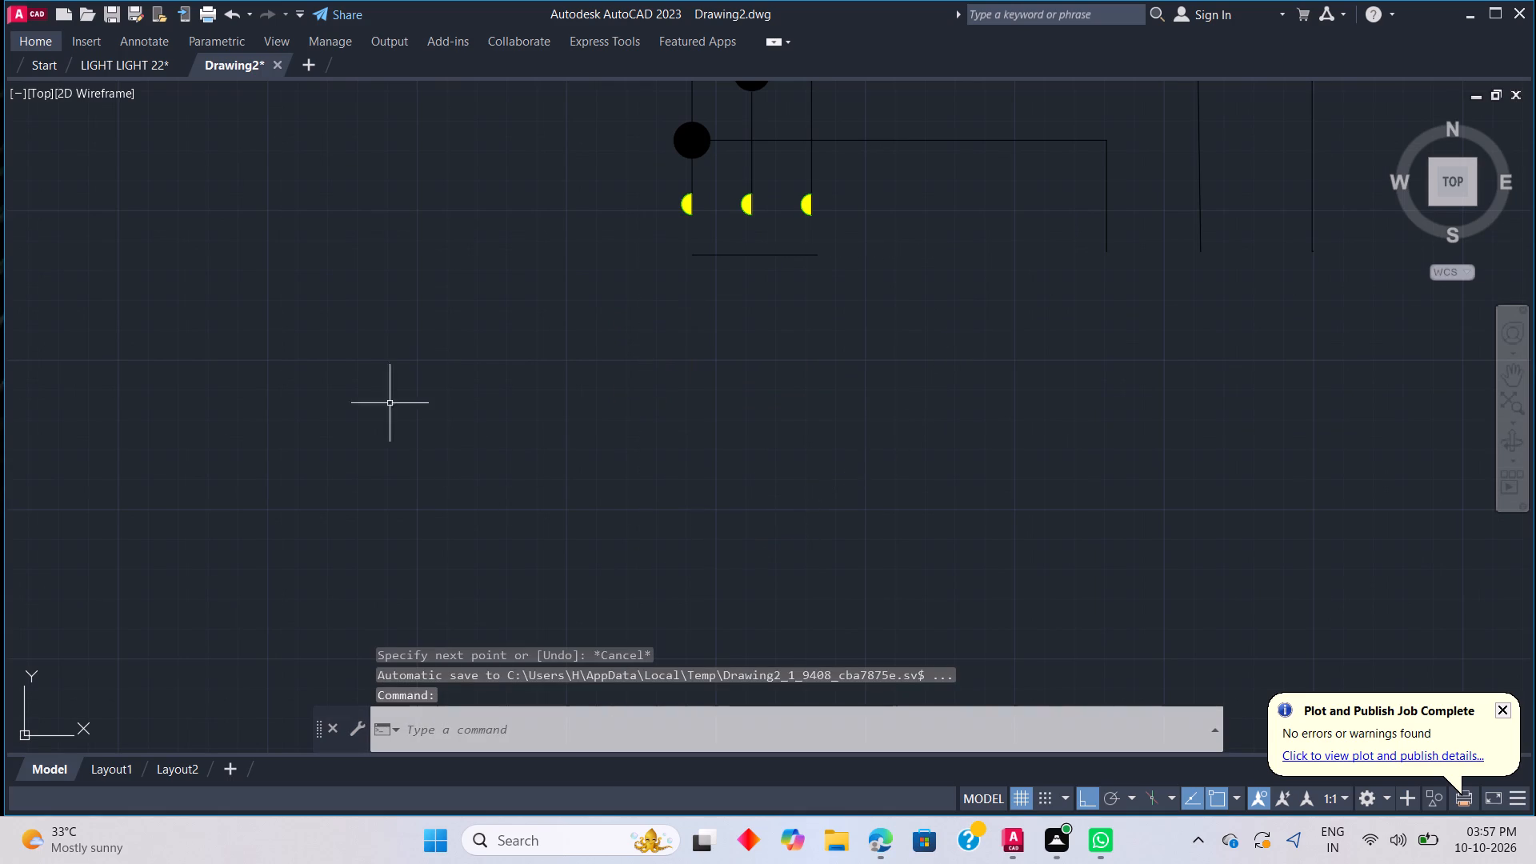
Make Layer1 current and start a vertical line running down from the left end of the horizontal line below the semicircles.
left_click(31, 41)
left_click(778, 54)
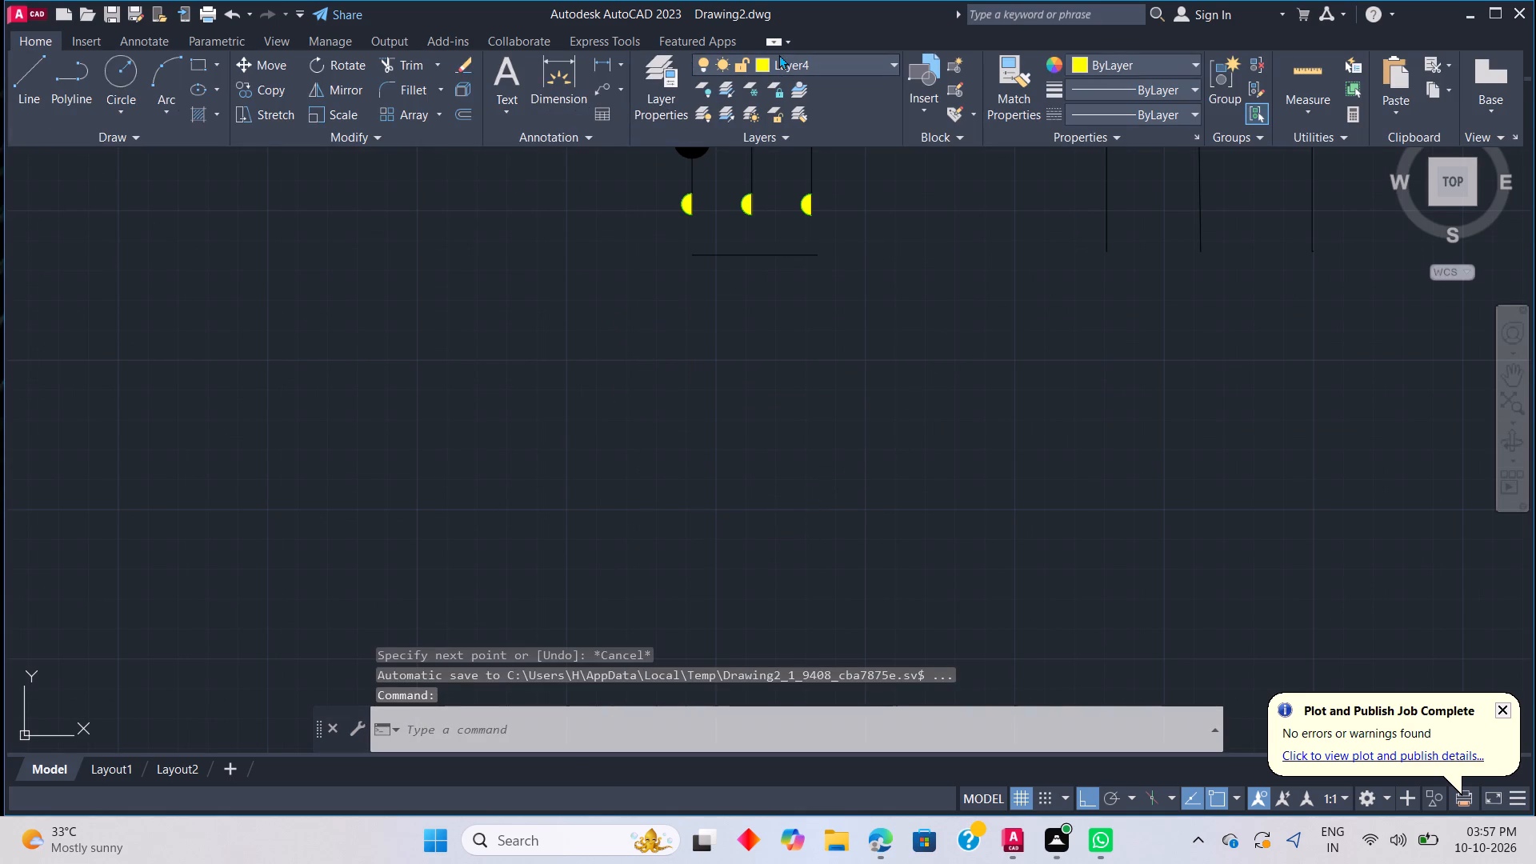
left_click(778, 112)
left_click(706, 337)
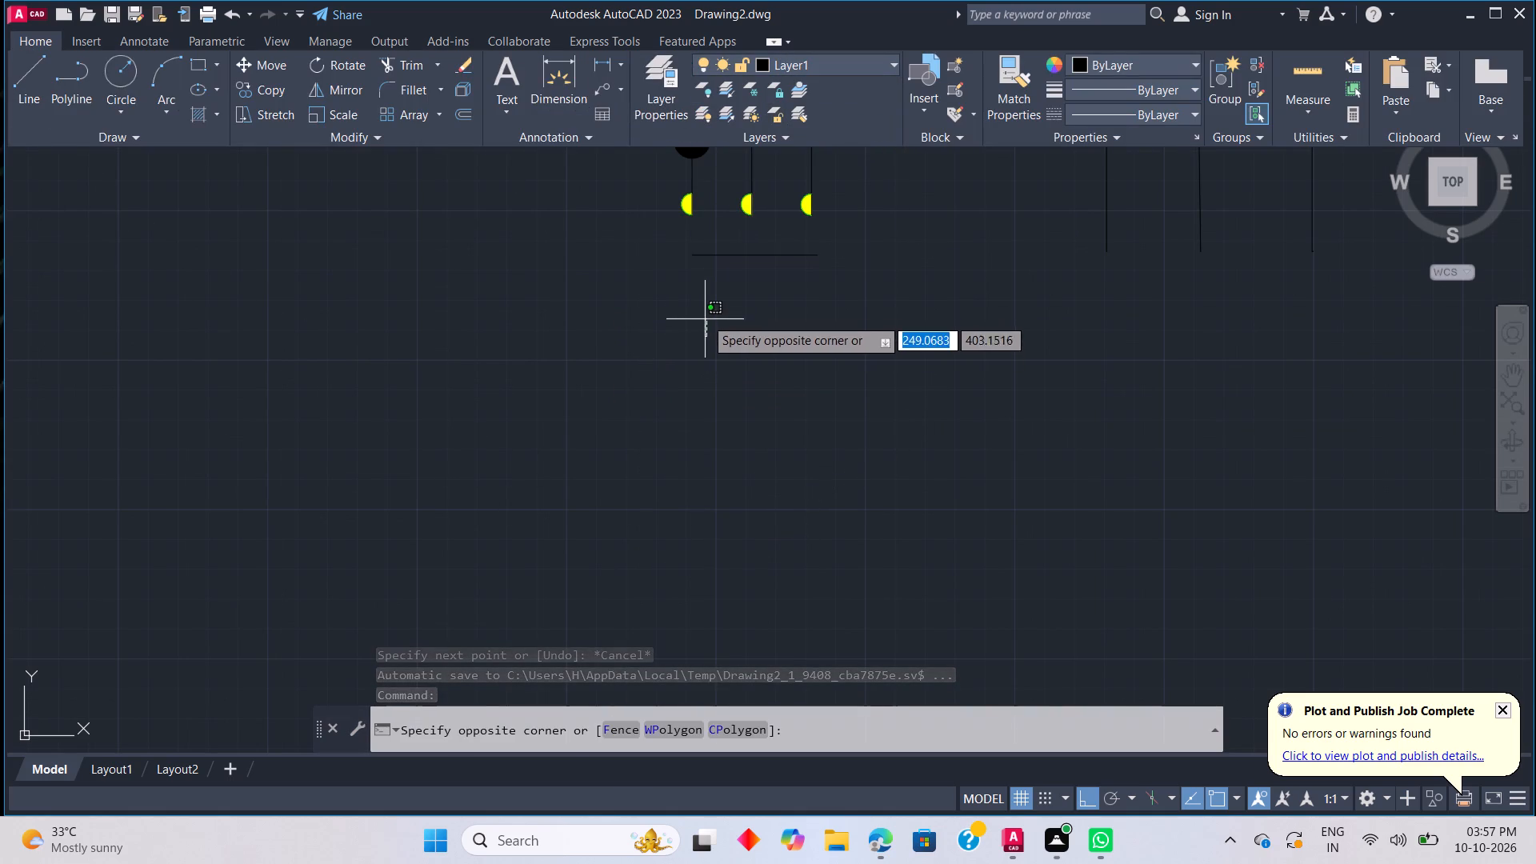
key("l")
key("space")
left_click(694, 256)
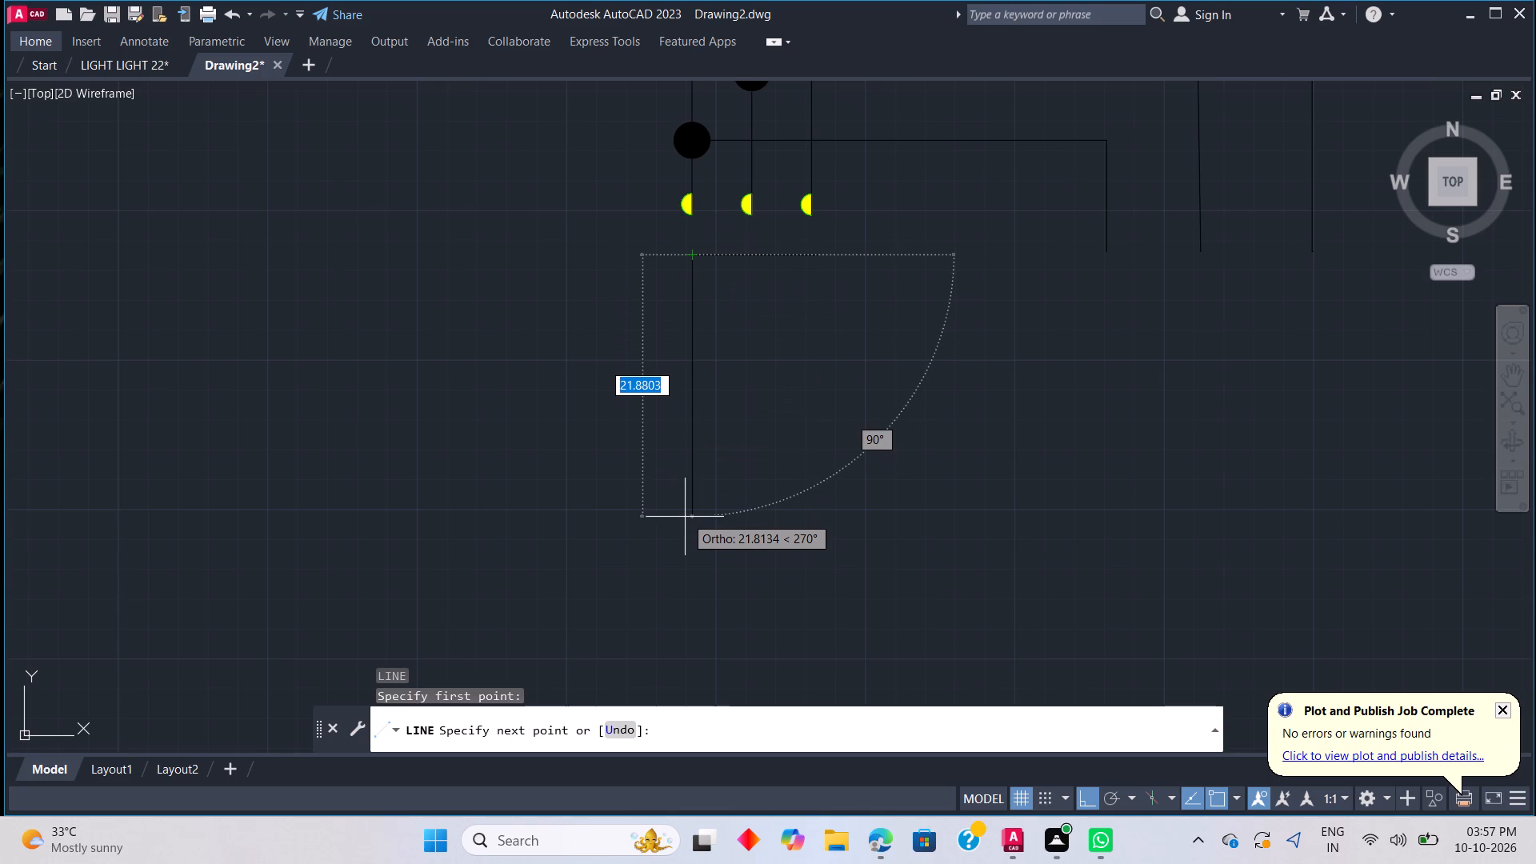
scroll(691, 498, "down", 3)
scroll(702, 518, "up", 1)
middle_click(701, 510)
middle_click_drag(701, 510, 700, 448)
scroll(700, 446, "down", 5)
middle_click_drag(693, 536, 698, 329)
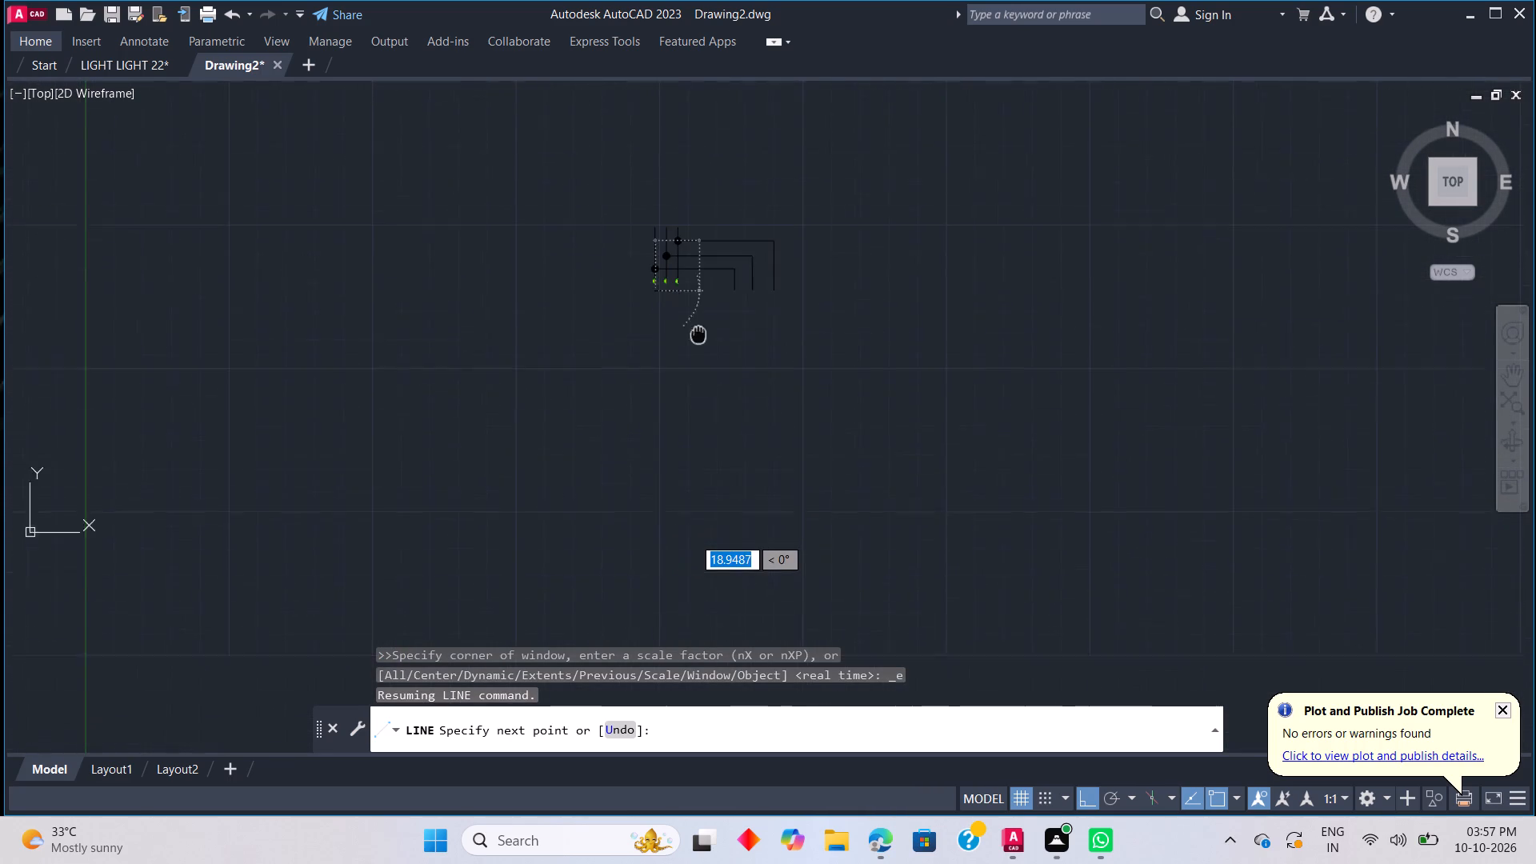
middle_click_drag(698, 329, 698, 265)
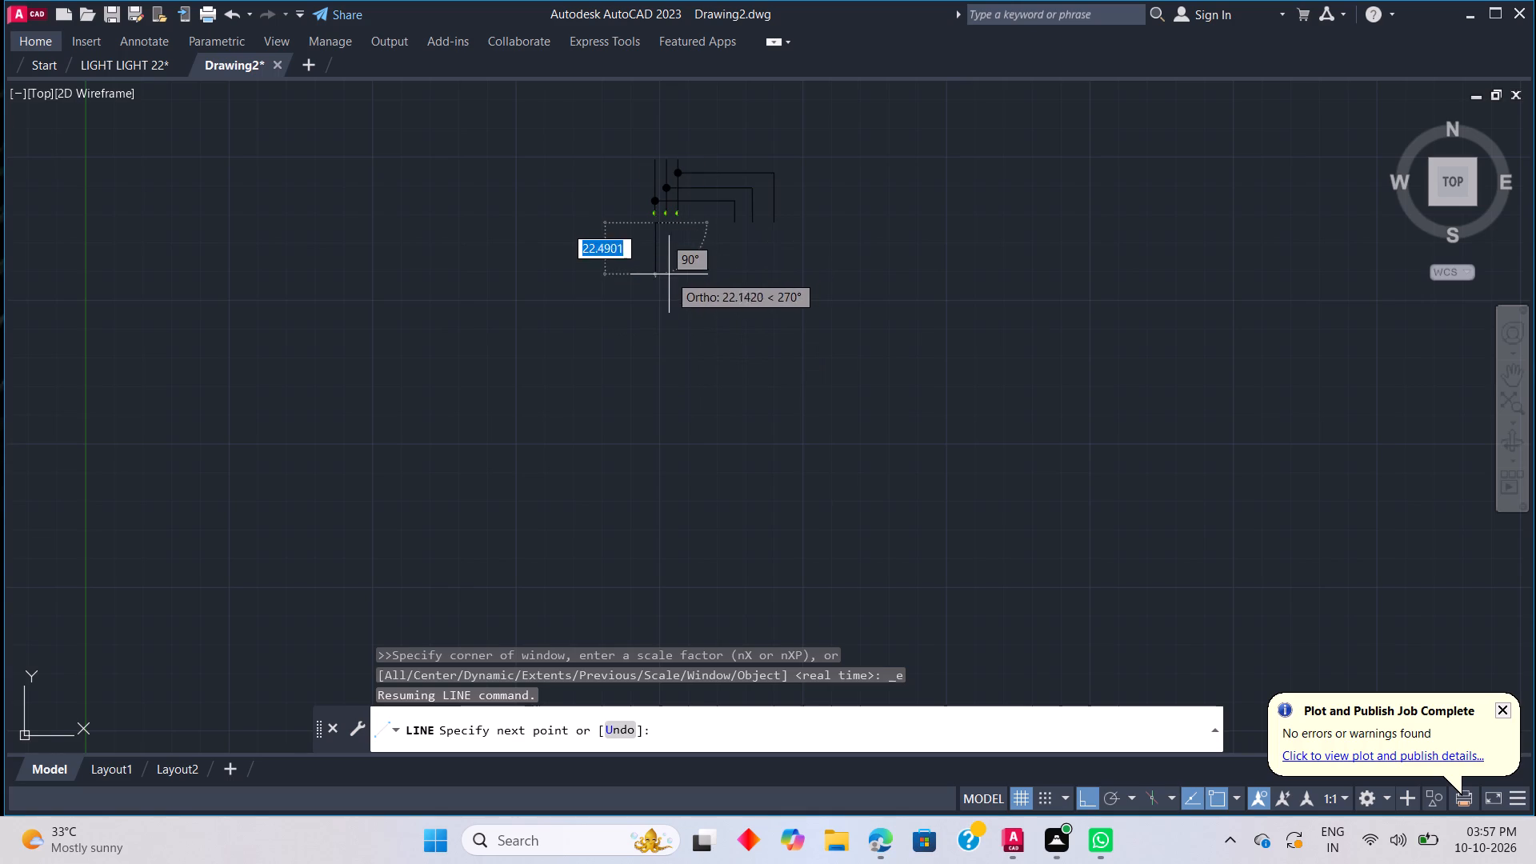
scroll(665, 262, "up", 2)
middle_click(646, 217)
middle_click(708, 392)
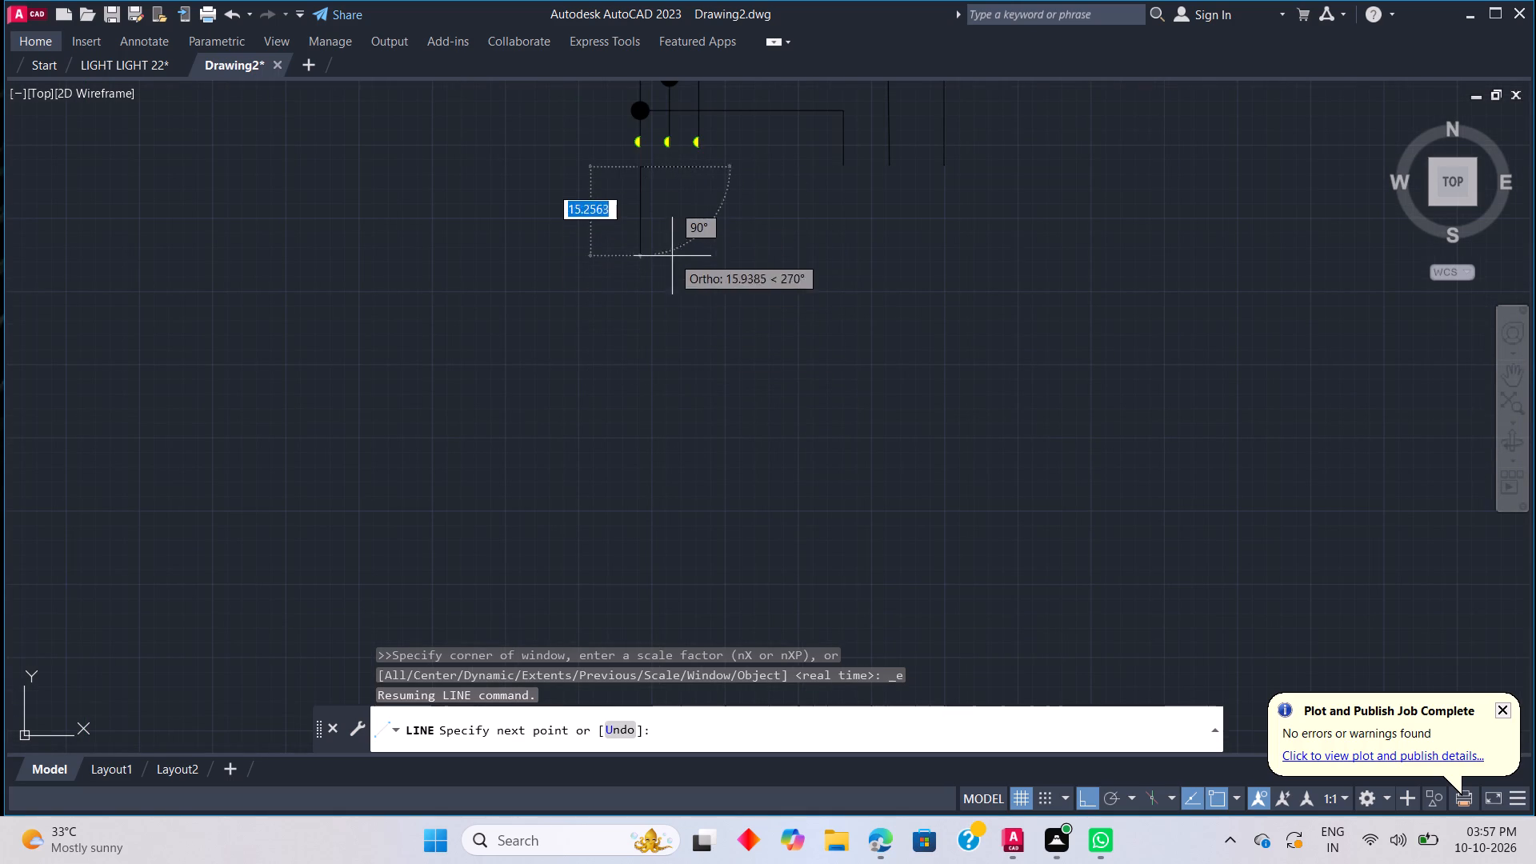
middle_click_drag(650, 210, 680, 260)
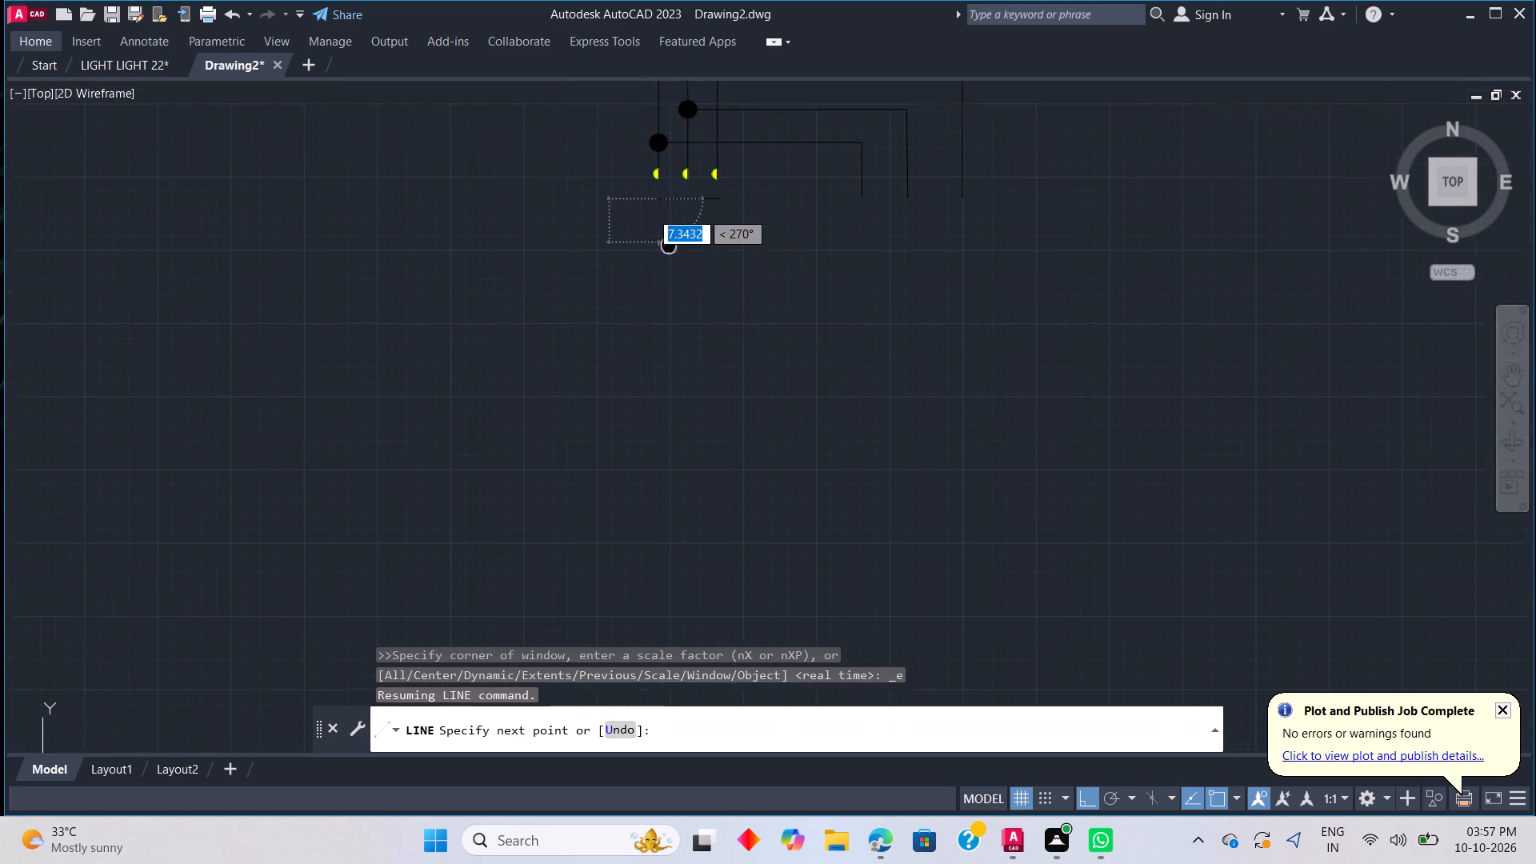
middle_click_drag(680, 260, 706, 326)
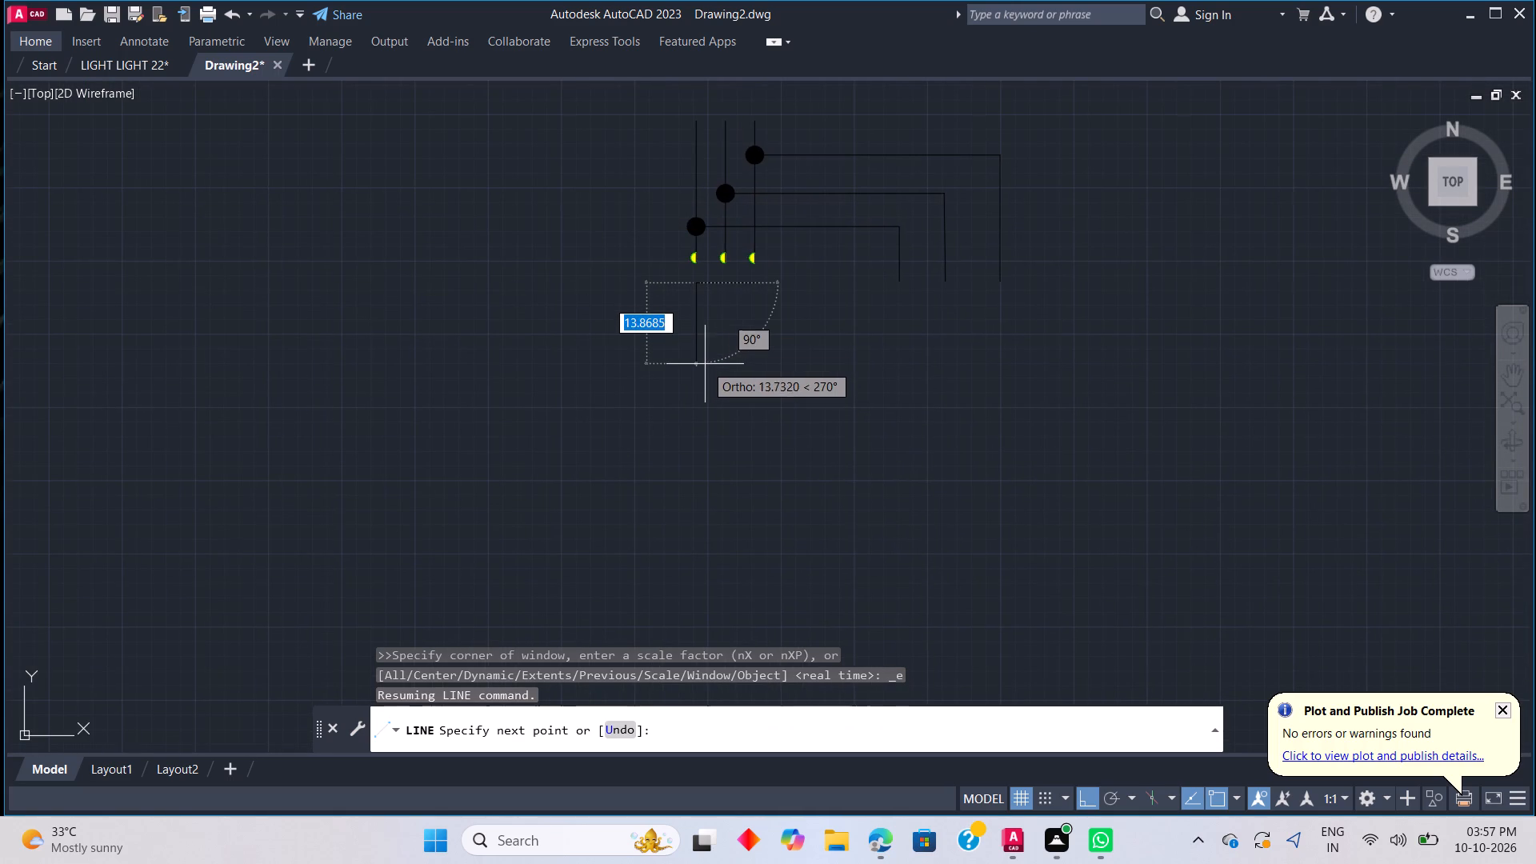
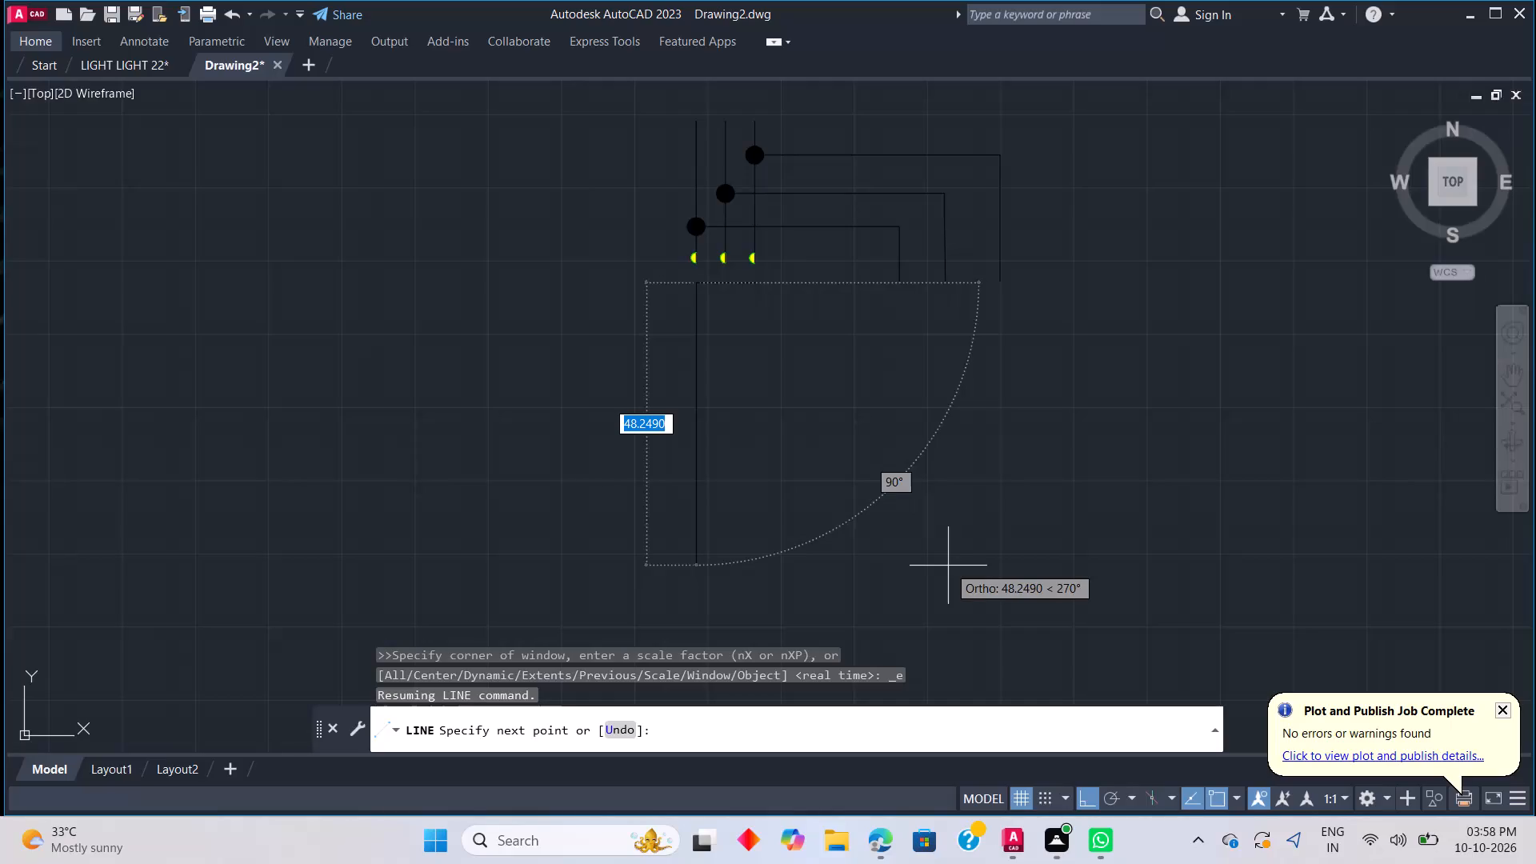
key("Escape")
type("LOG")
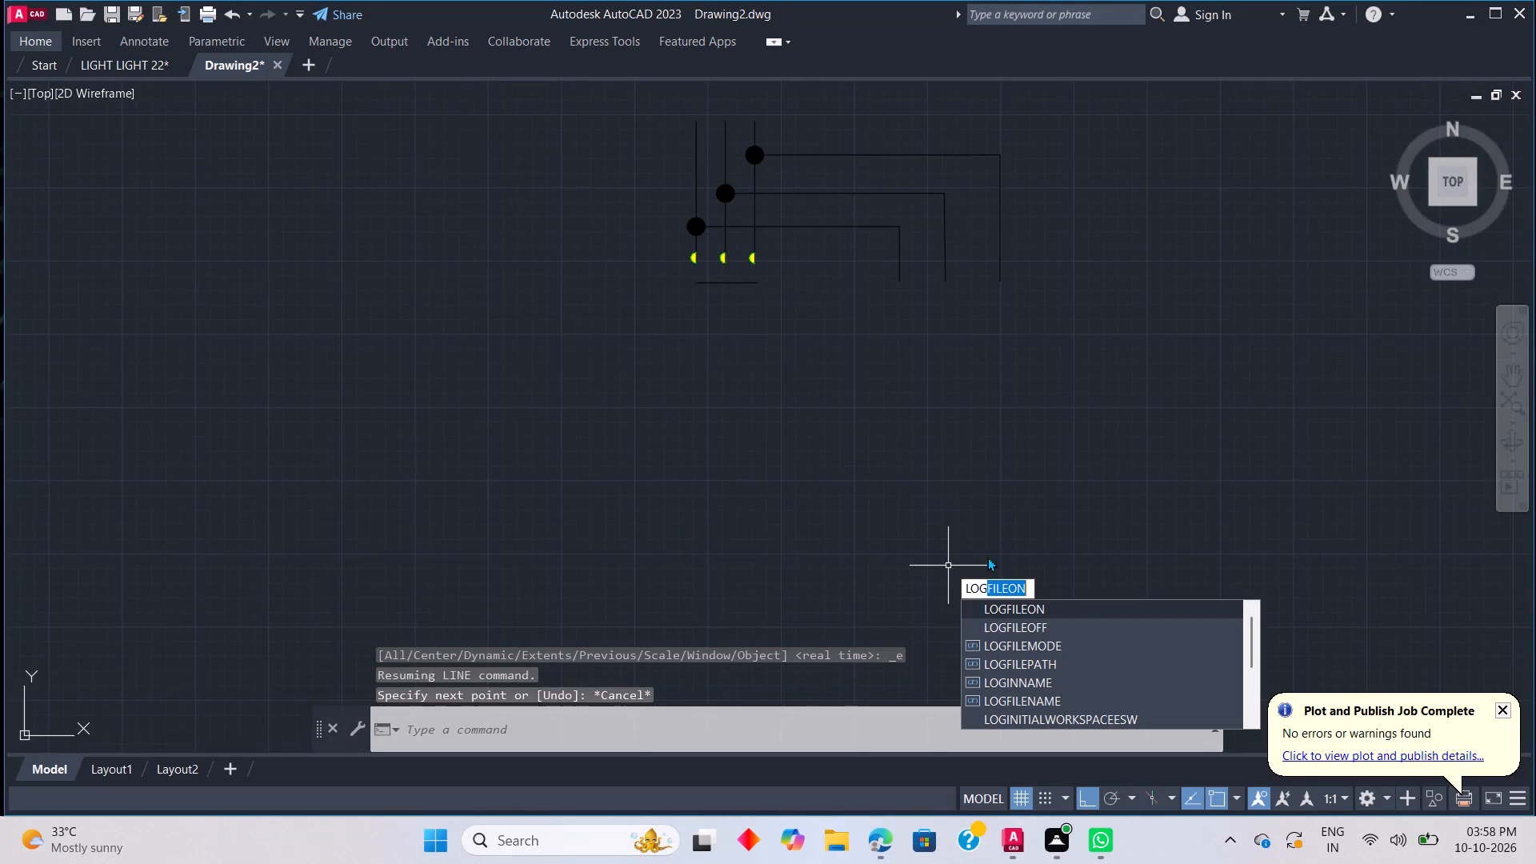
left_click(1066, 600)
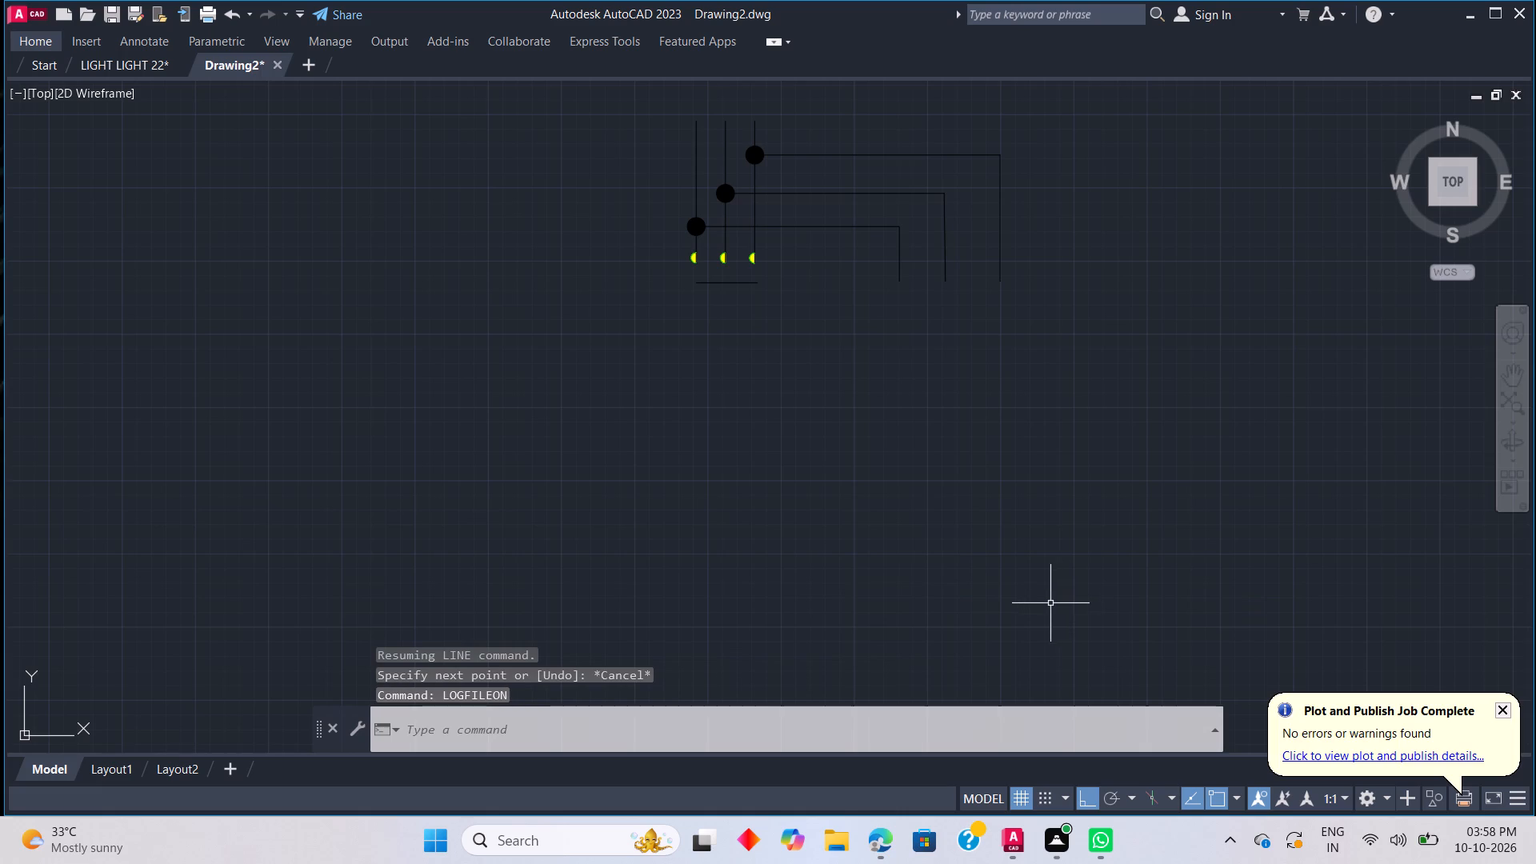
Draw a line about 14 units down from the horizontal line's left end, continuing about 10.5 units across to align with its other end.
type("L")
key("space")
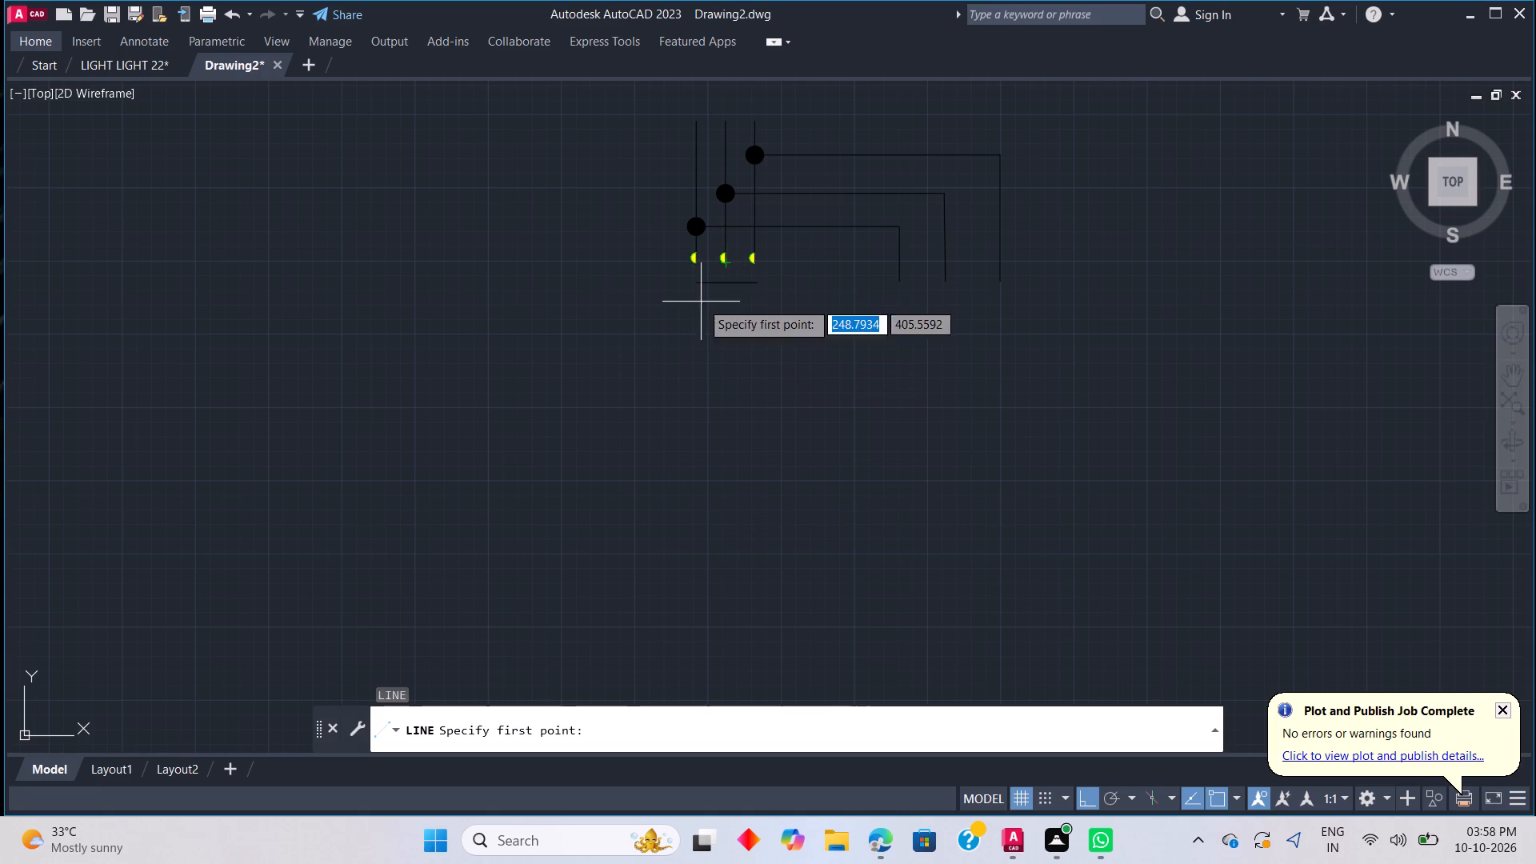
left_click(698, 290)
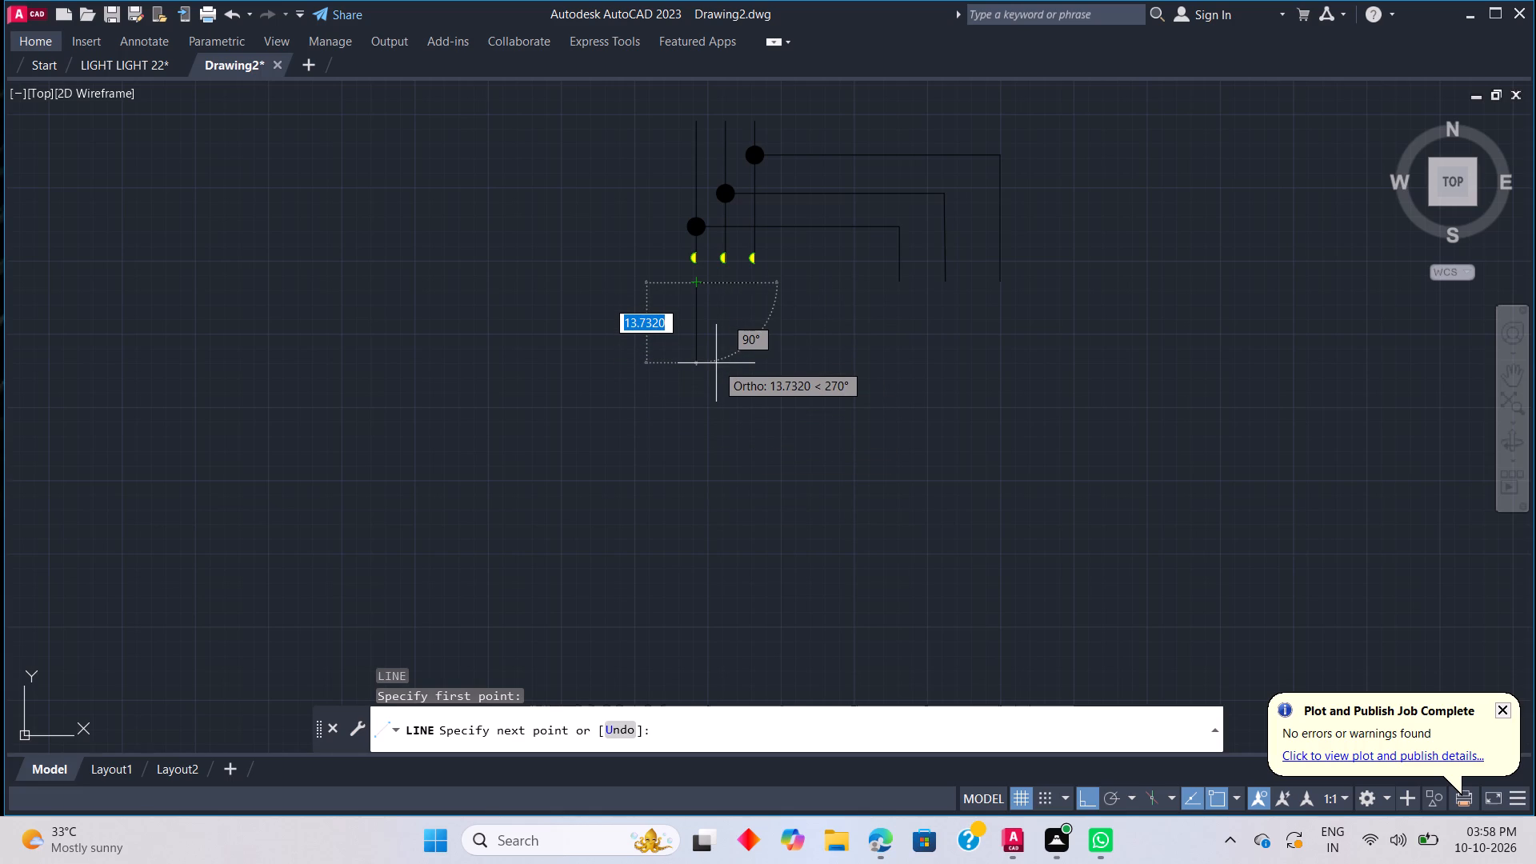
scroll(688, 324, "up", 3)
scroll(706, 350, "down", 3)
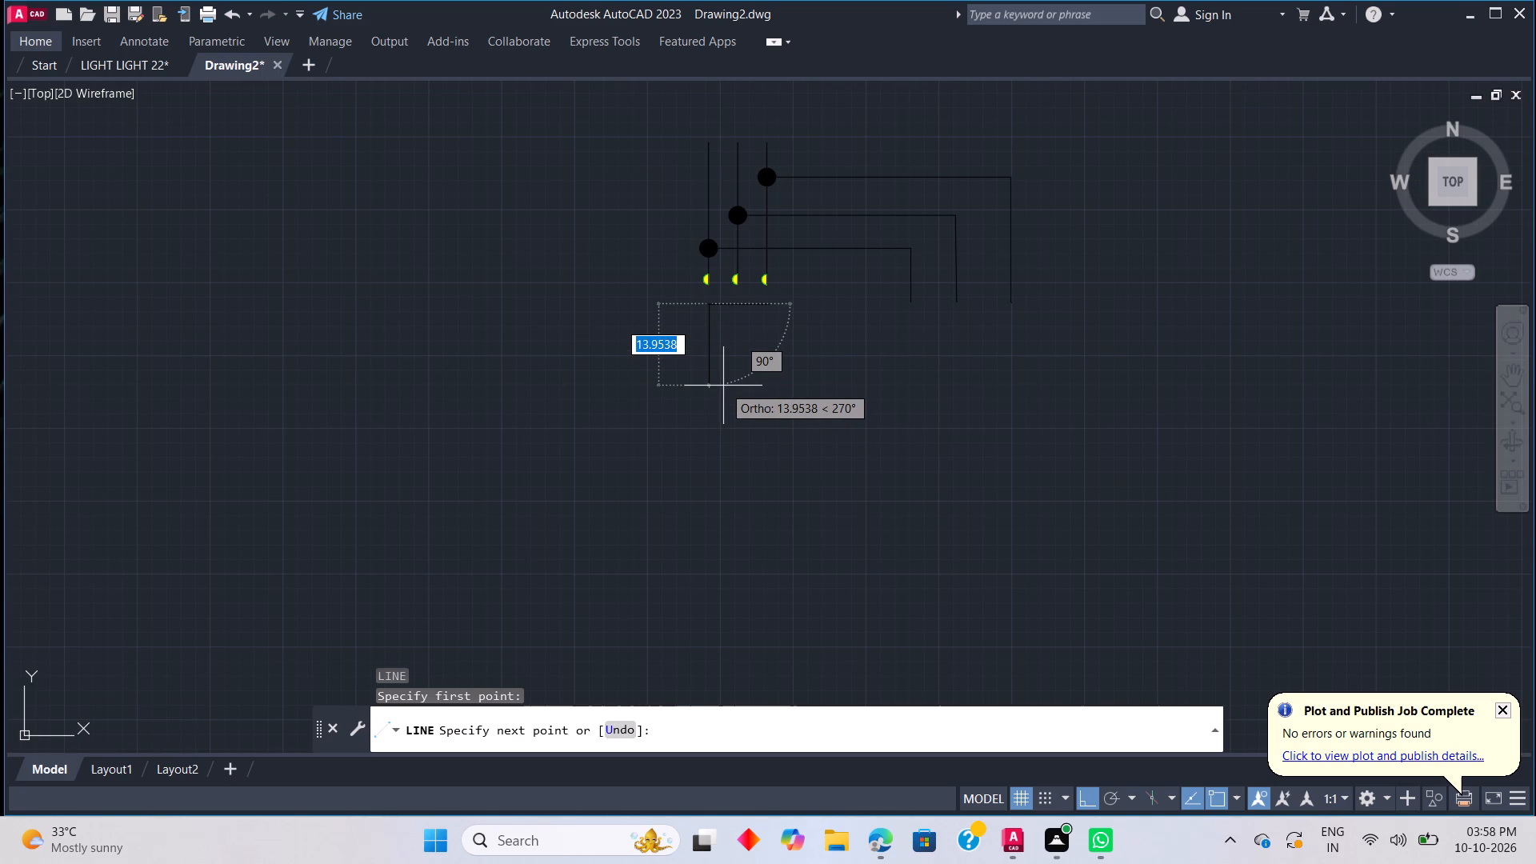
left_click(723, 386)
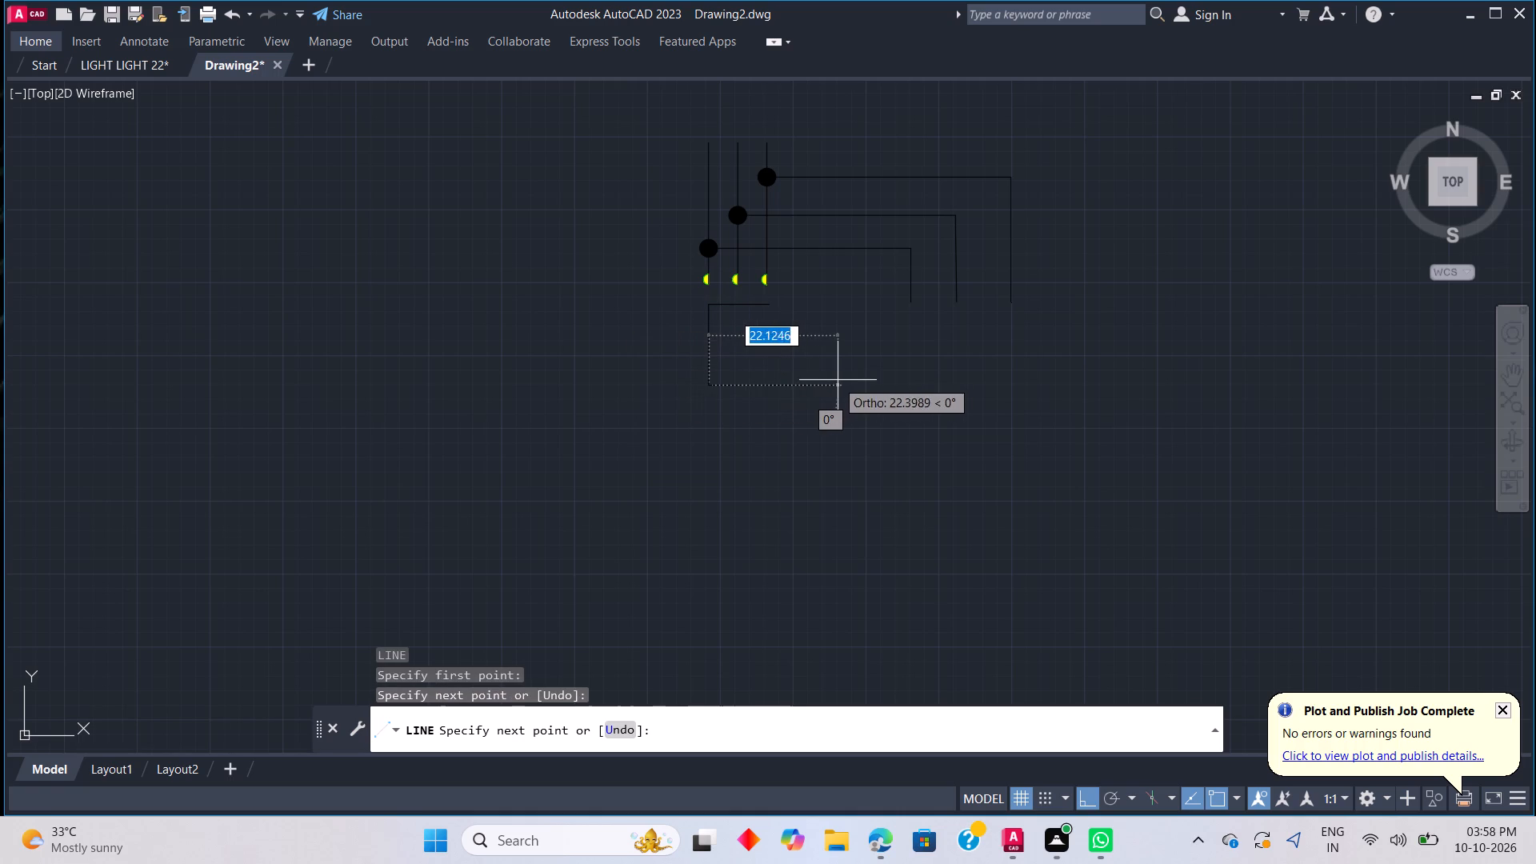
left_click(778, 387)
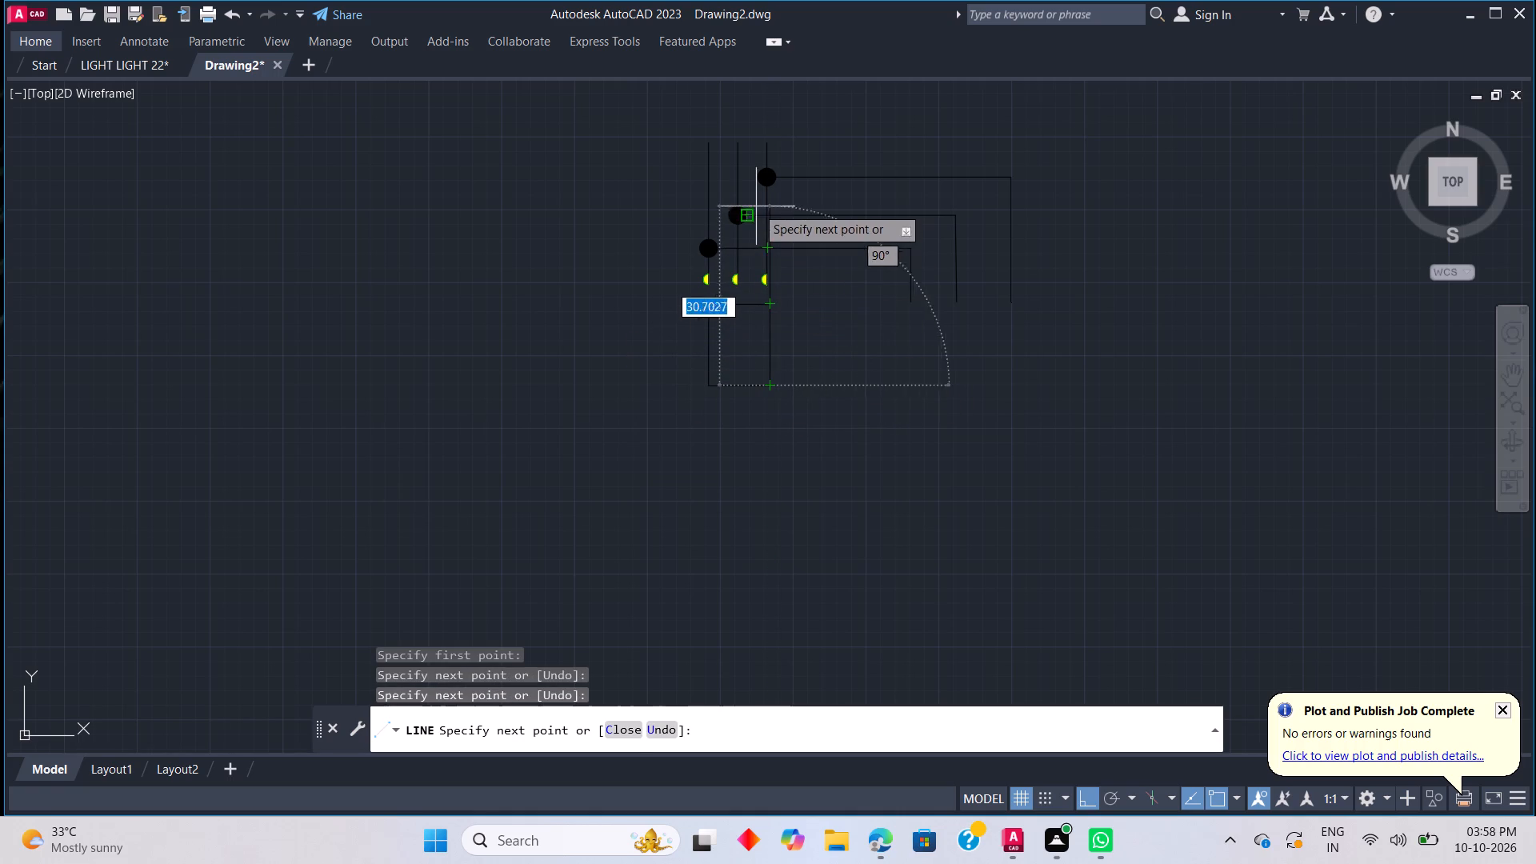
scroll(765, 246, "up", 4)
scroll(842, 406, "down", 2)
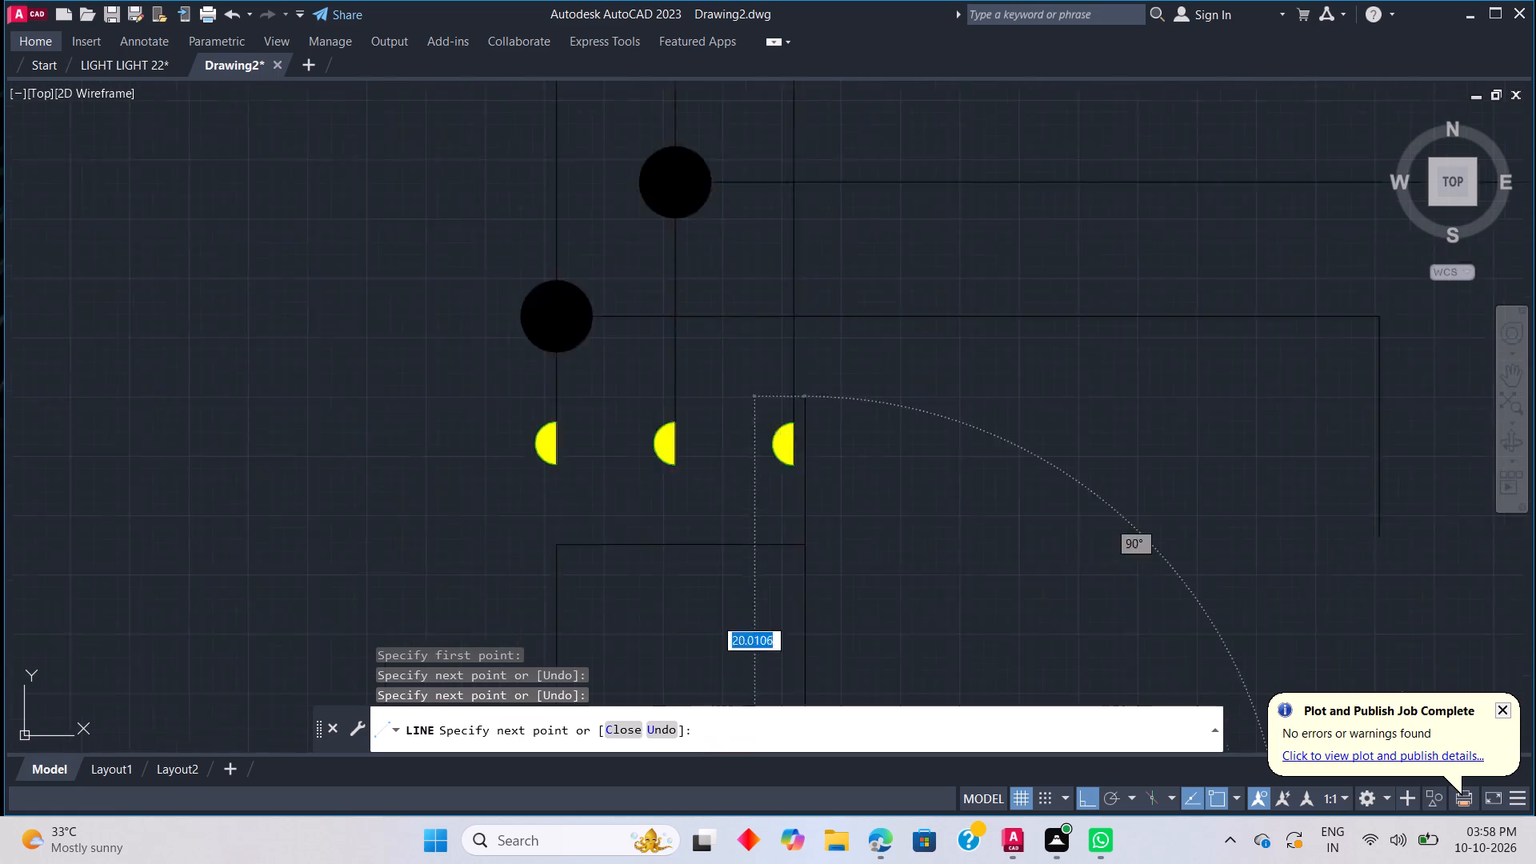
scroll(858, 429, "down", 4)
key("Escape")
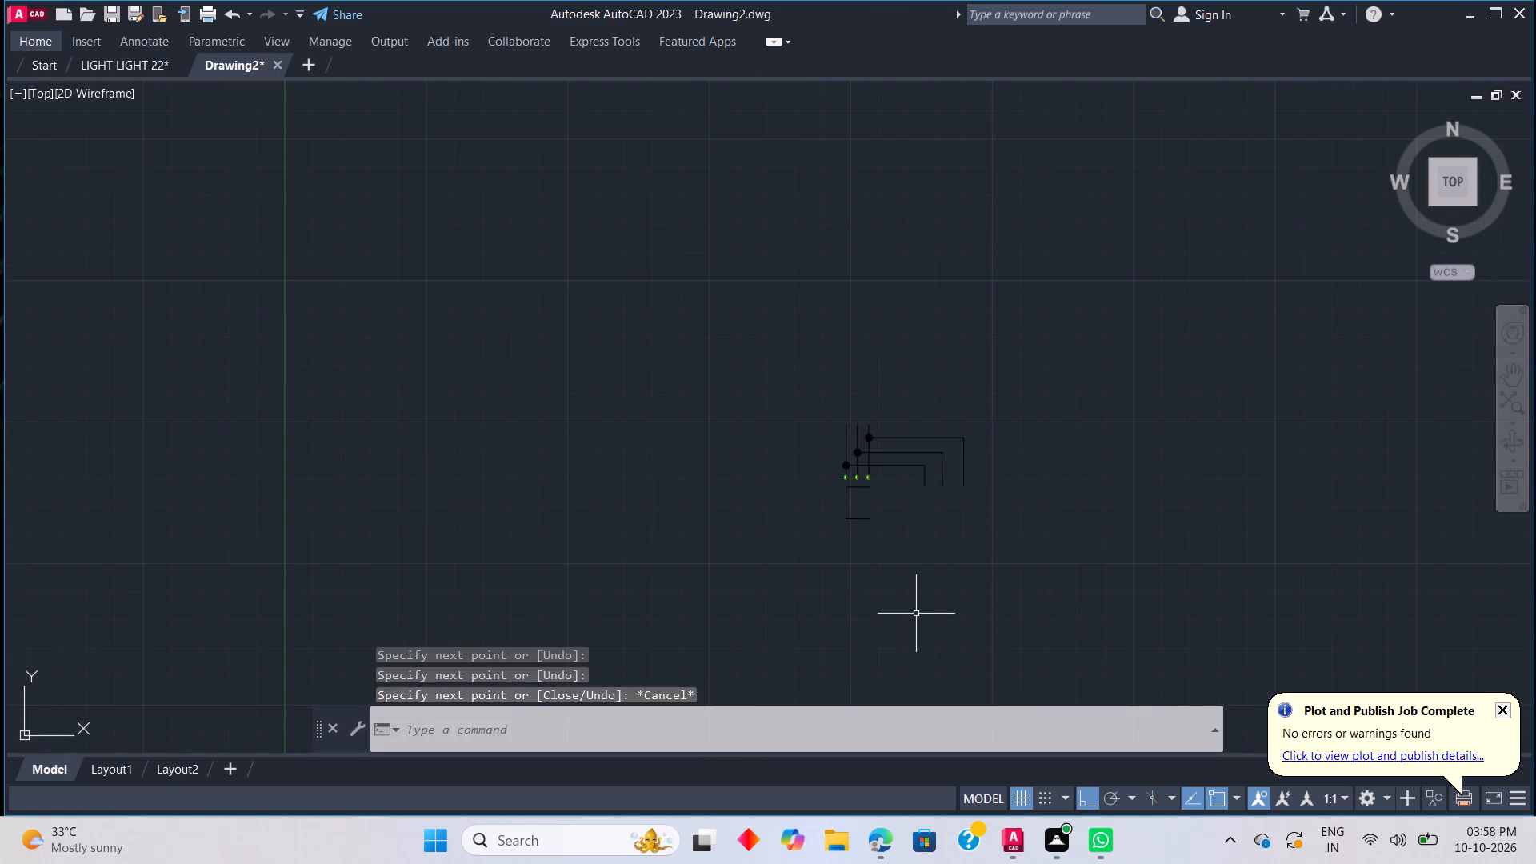
Draw a vertical line about 29 units long down from the bottom of the right semicircle, crossing both horizontal lines.
scroll(892, 557, "up", 3)
scroll(748, 327, "up", 1)
type("L")
key("space")
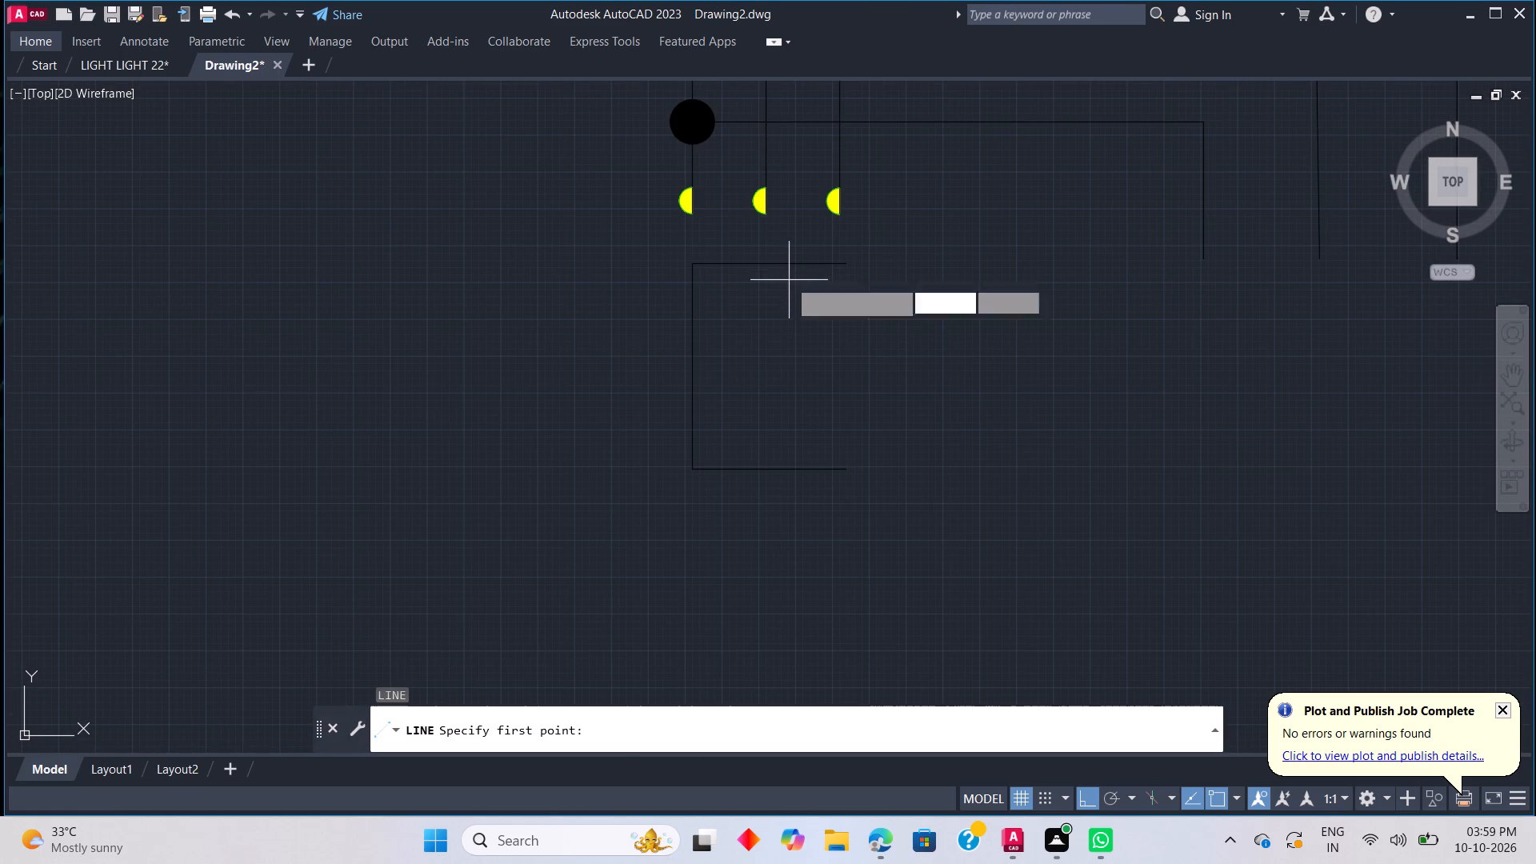
left_click(839, 218)
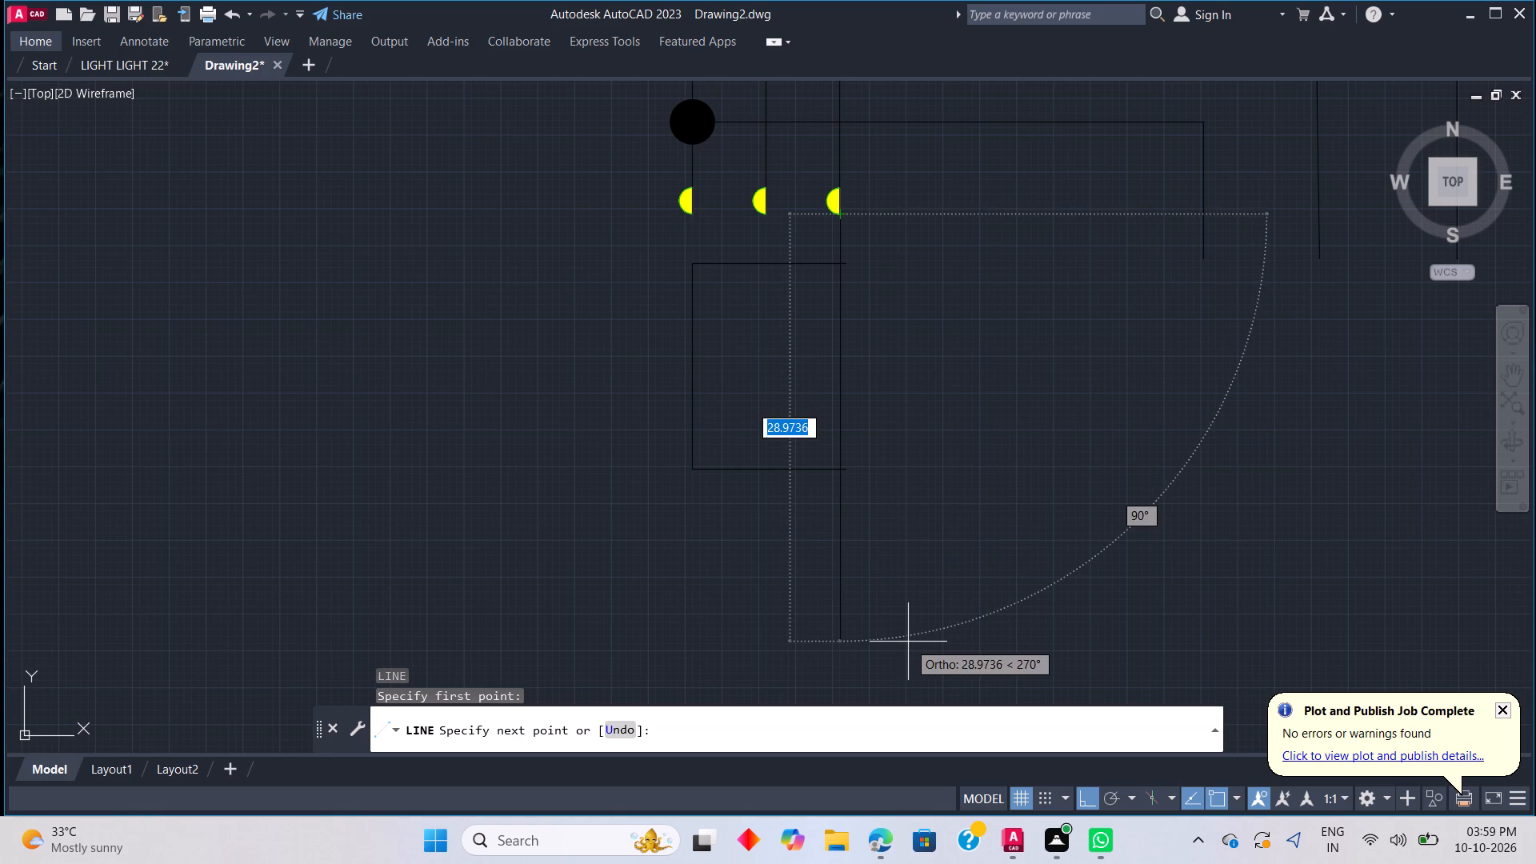
left_click(908, 642)
key("Escape")
Draw a vertical line about 30 units long down from the bottom of the middle semicircle, crossing both horizontal lines.
type("L")
key("space")
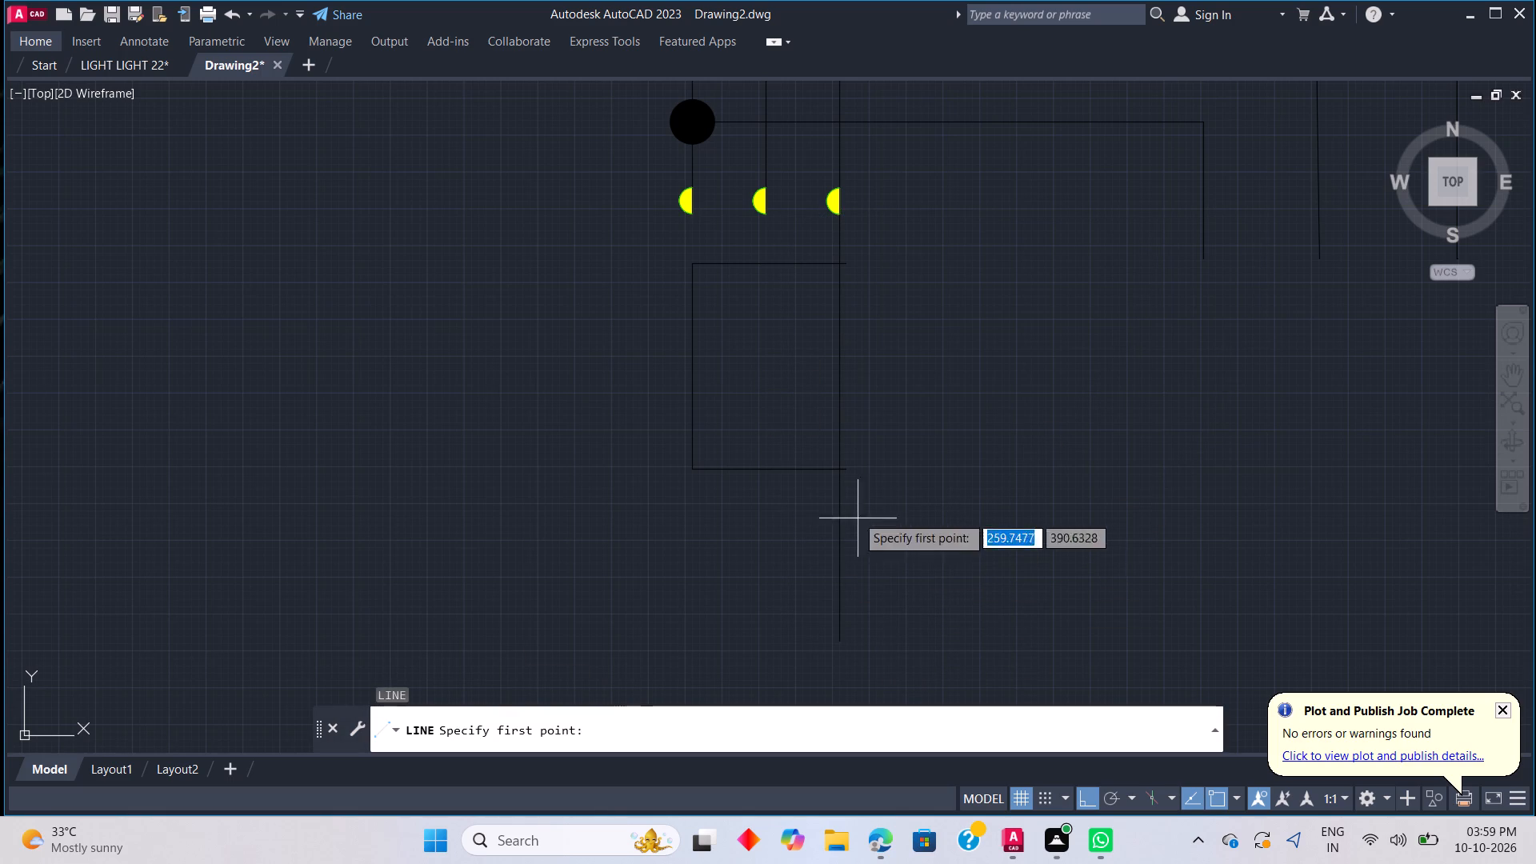
left_click(764, 219)
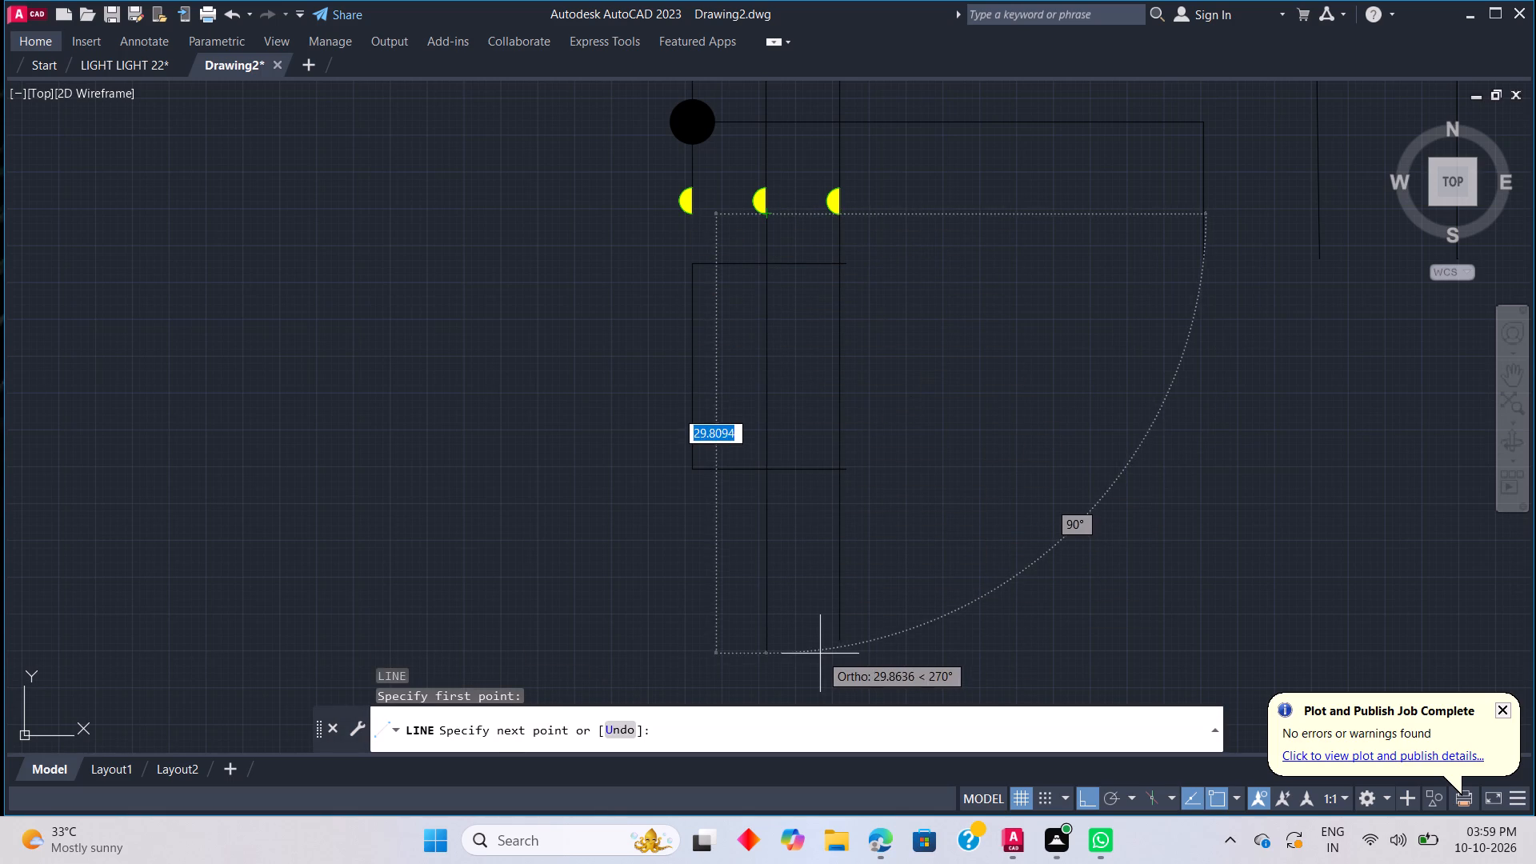
left_click(820, 654)
key("Escape")
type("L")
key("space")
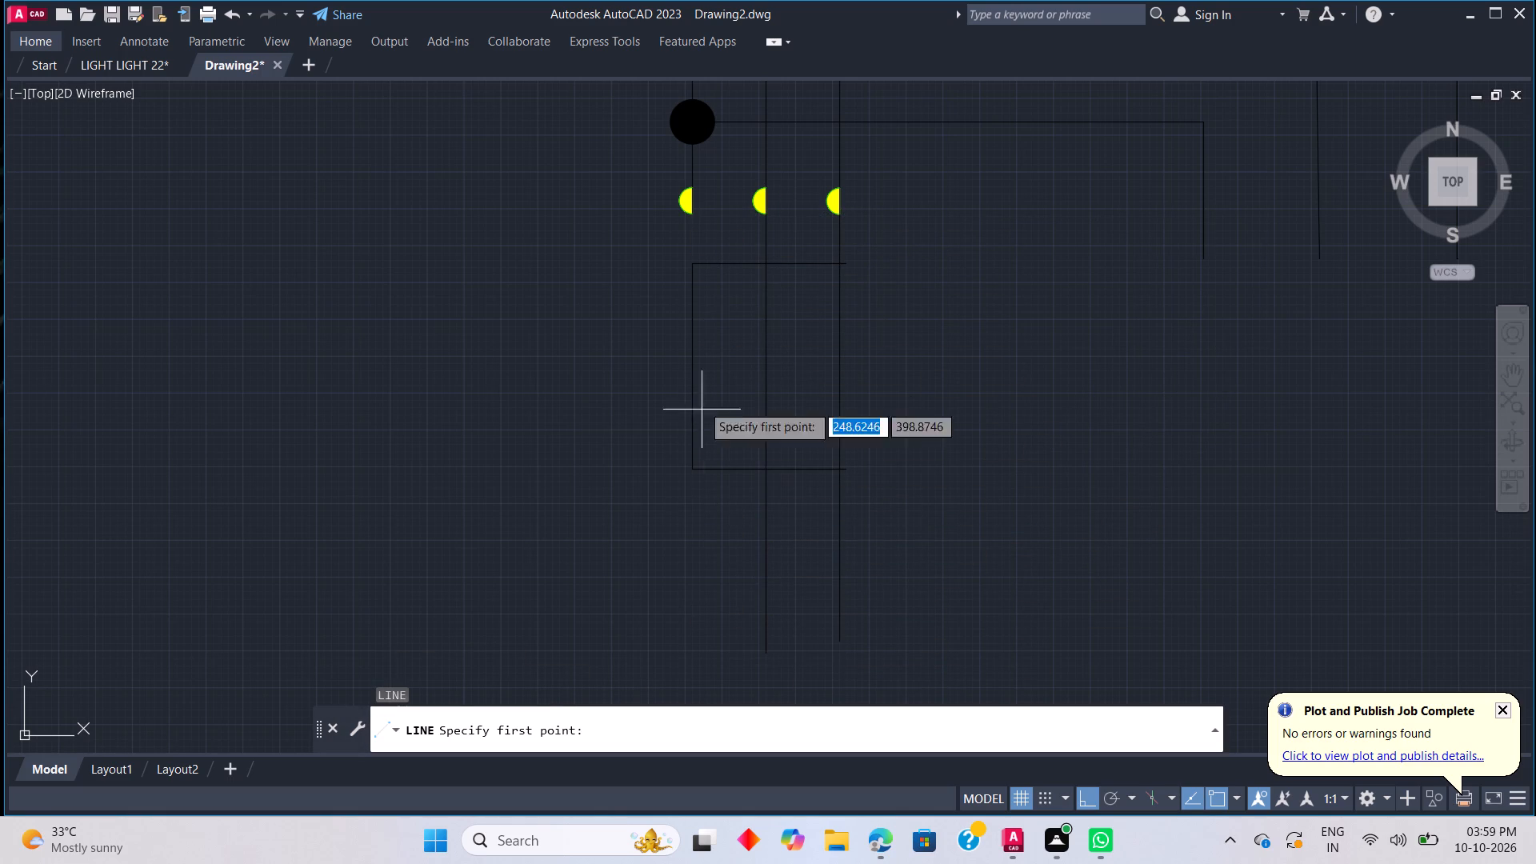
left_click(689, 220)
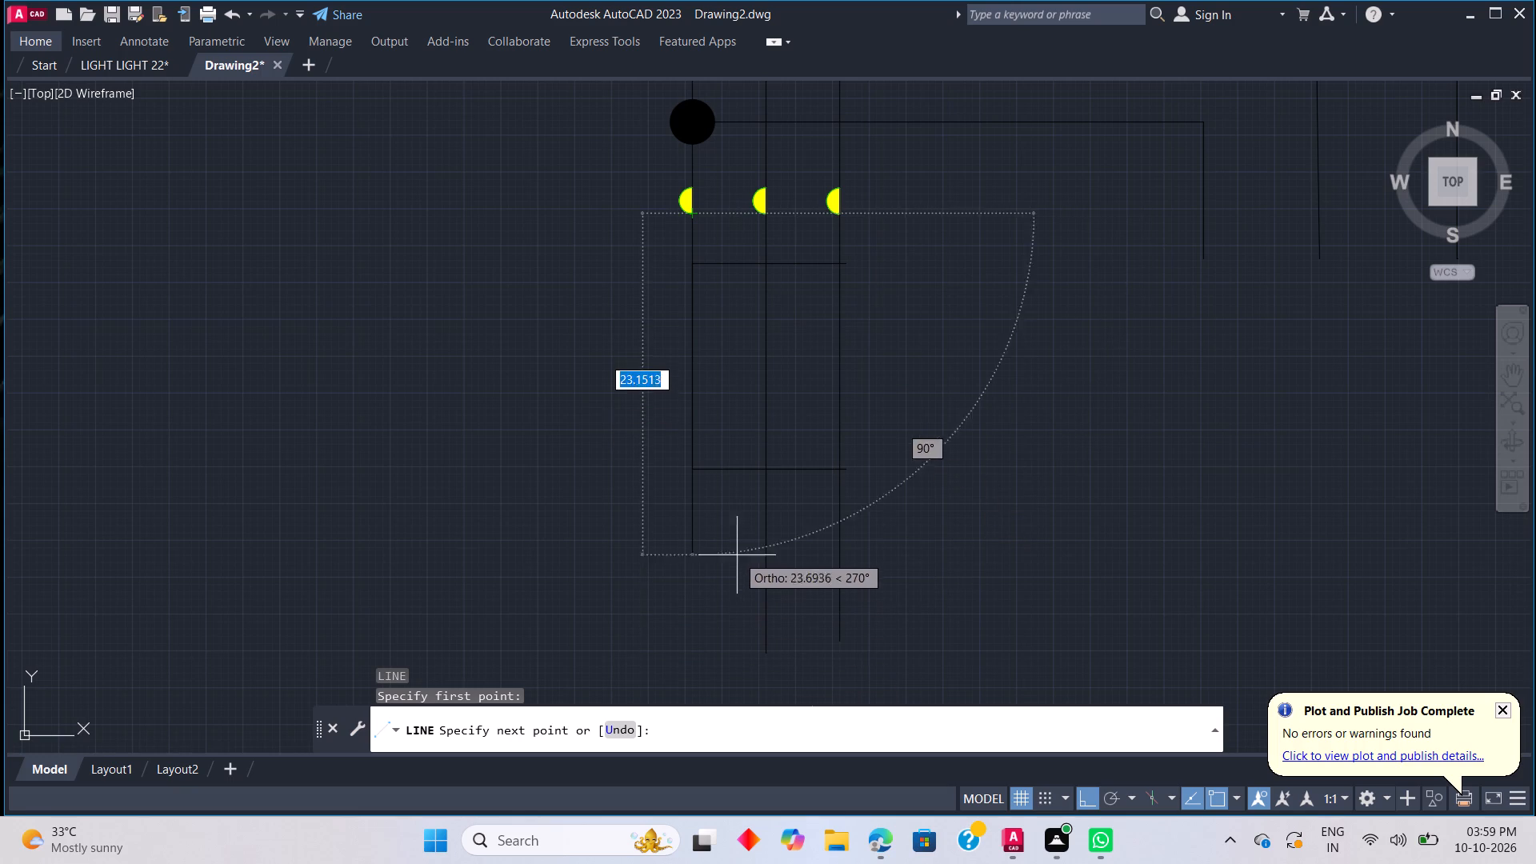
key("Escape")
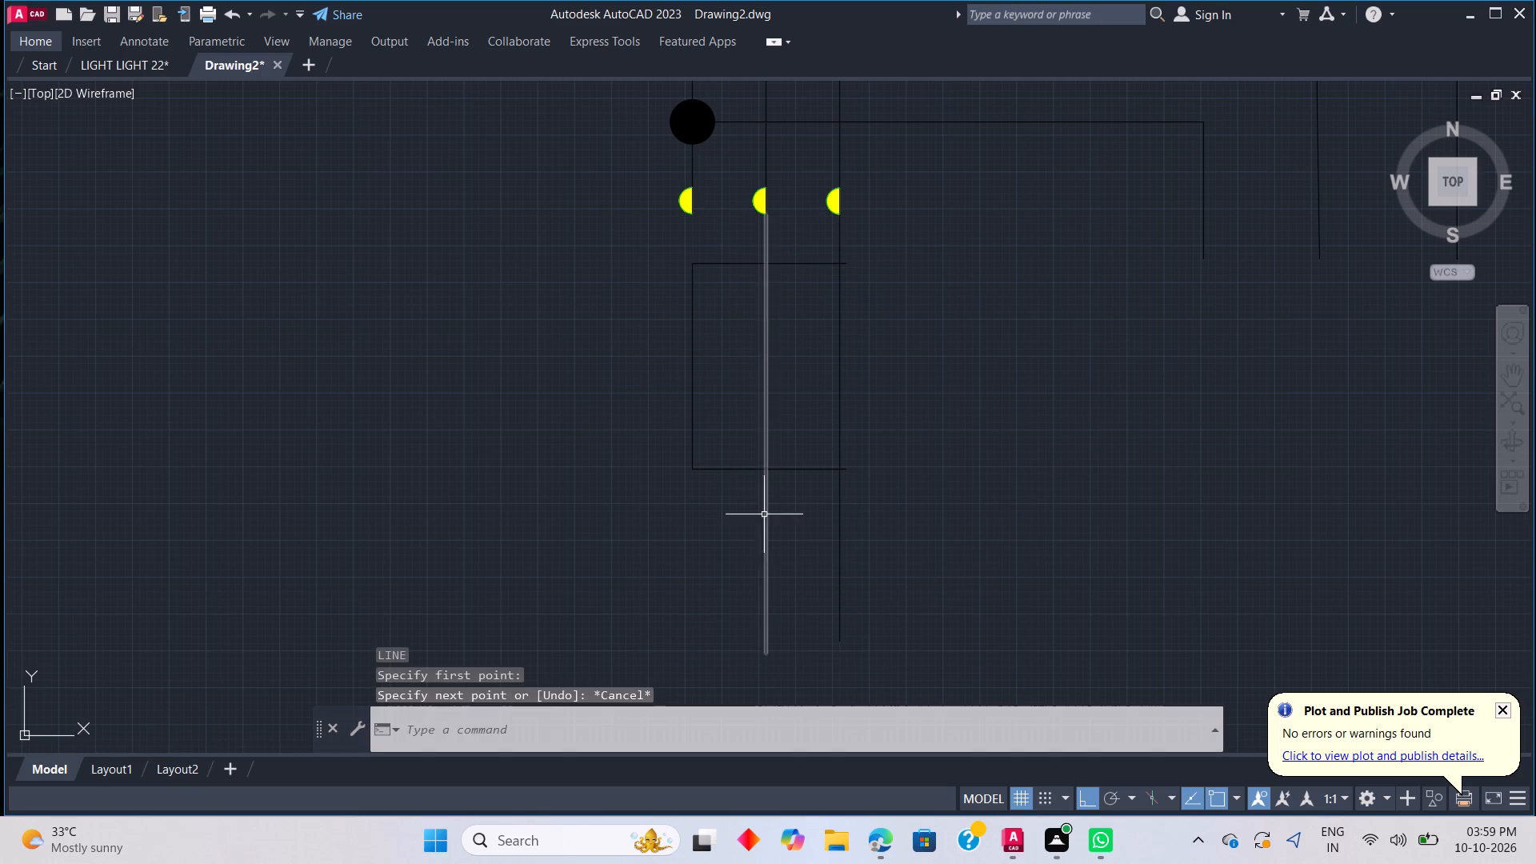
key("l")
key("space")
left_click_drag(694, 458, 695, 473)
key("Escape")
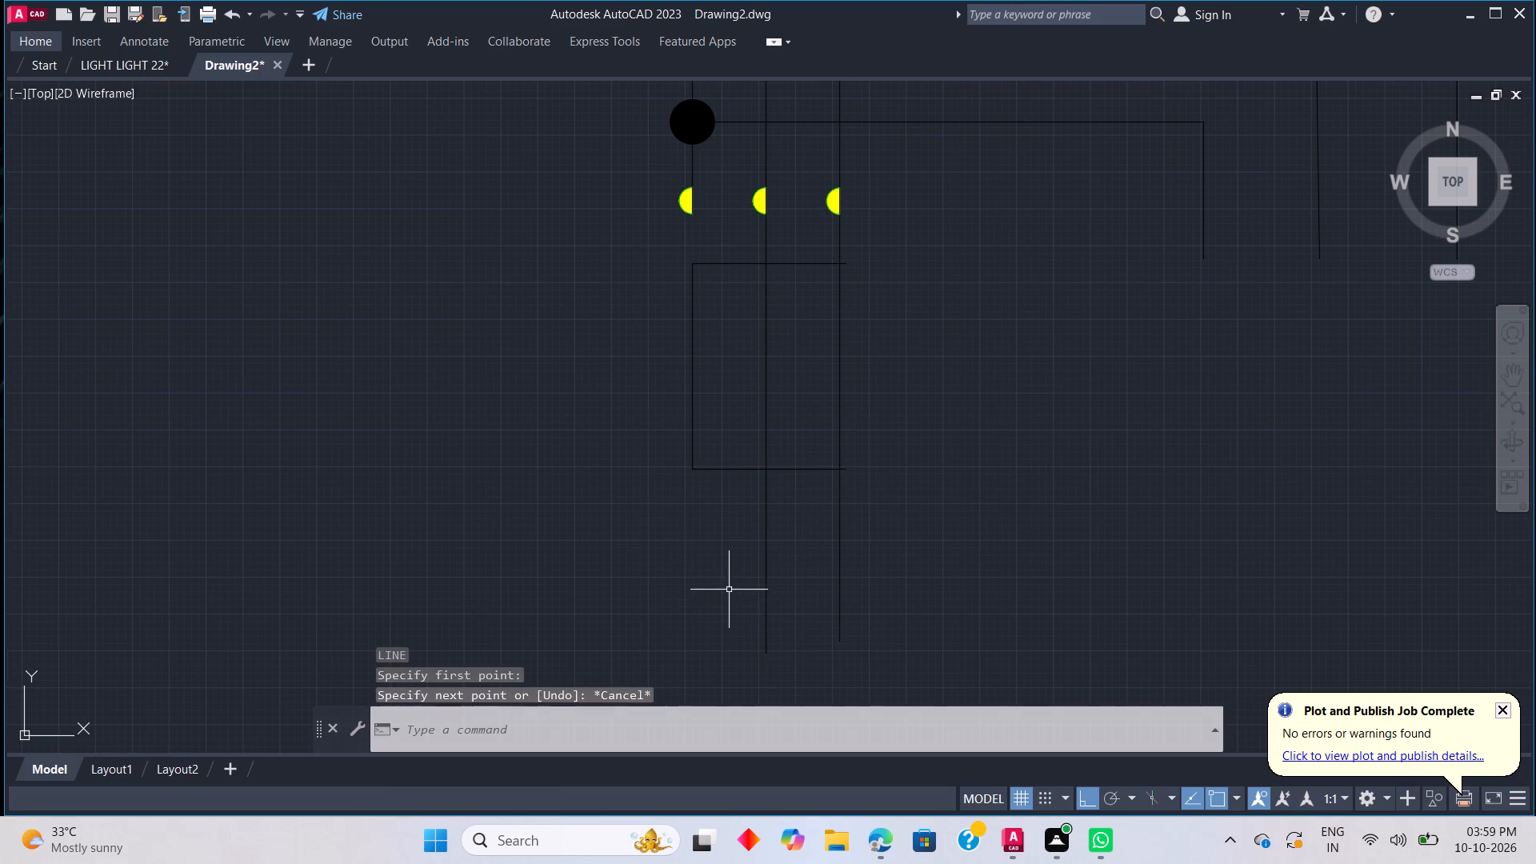
Draw a vertical line down from the left end of the lower horizontal line, ending about level with the other two verticals.
key("l")
key("space")
left_click(690, 468)
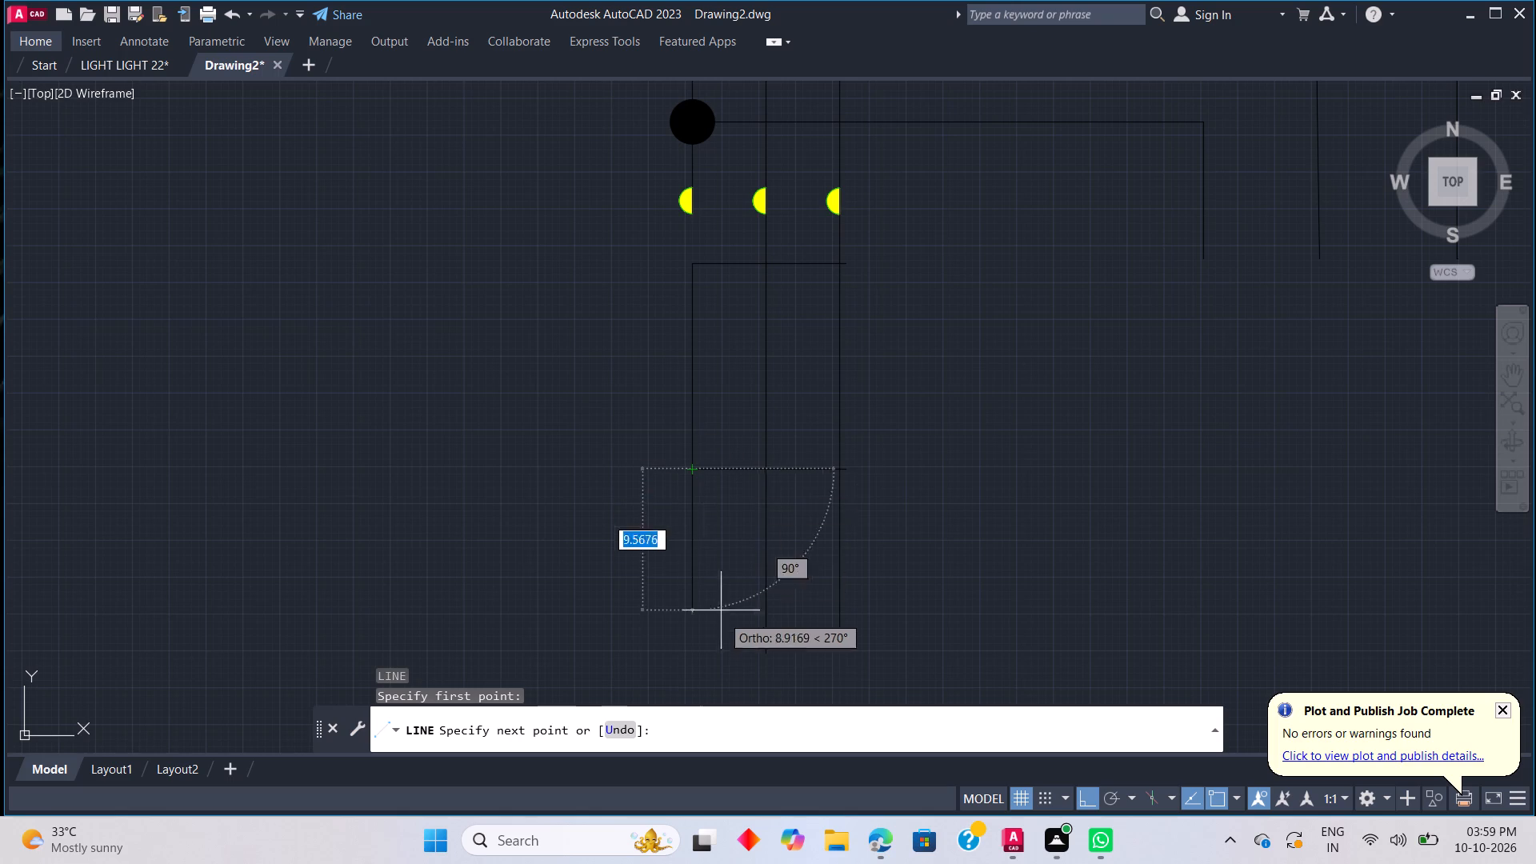
left_click(724, 650)
key("Escape")
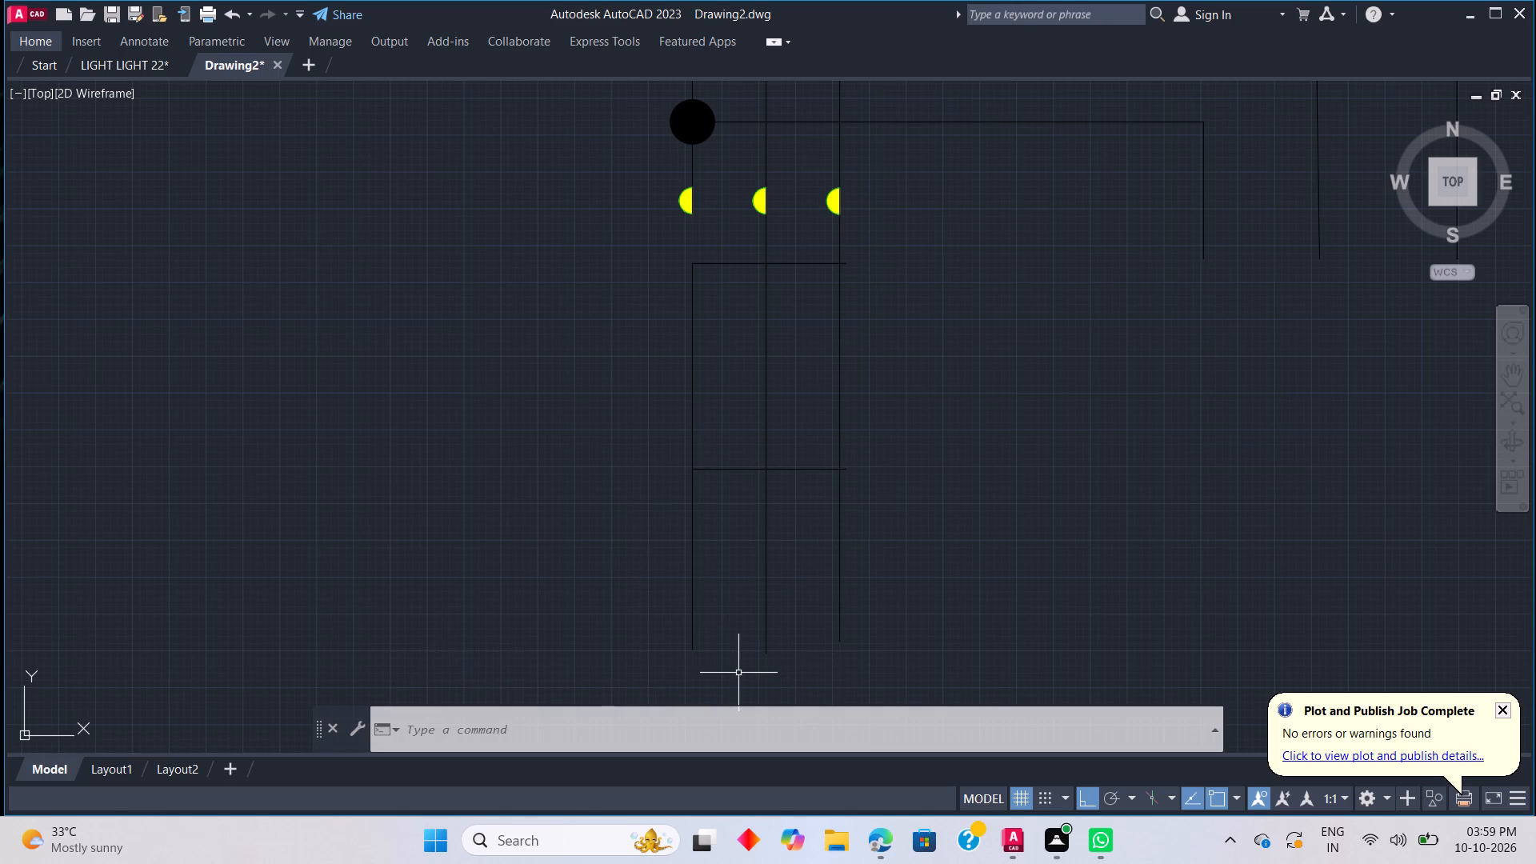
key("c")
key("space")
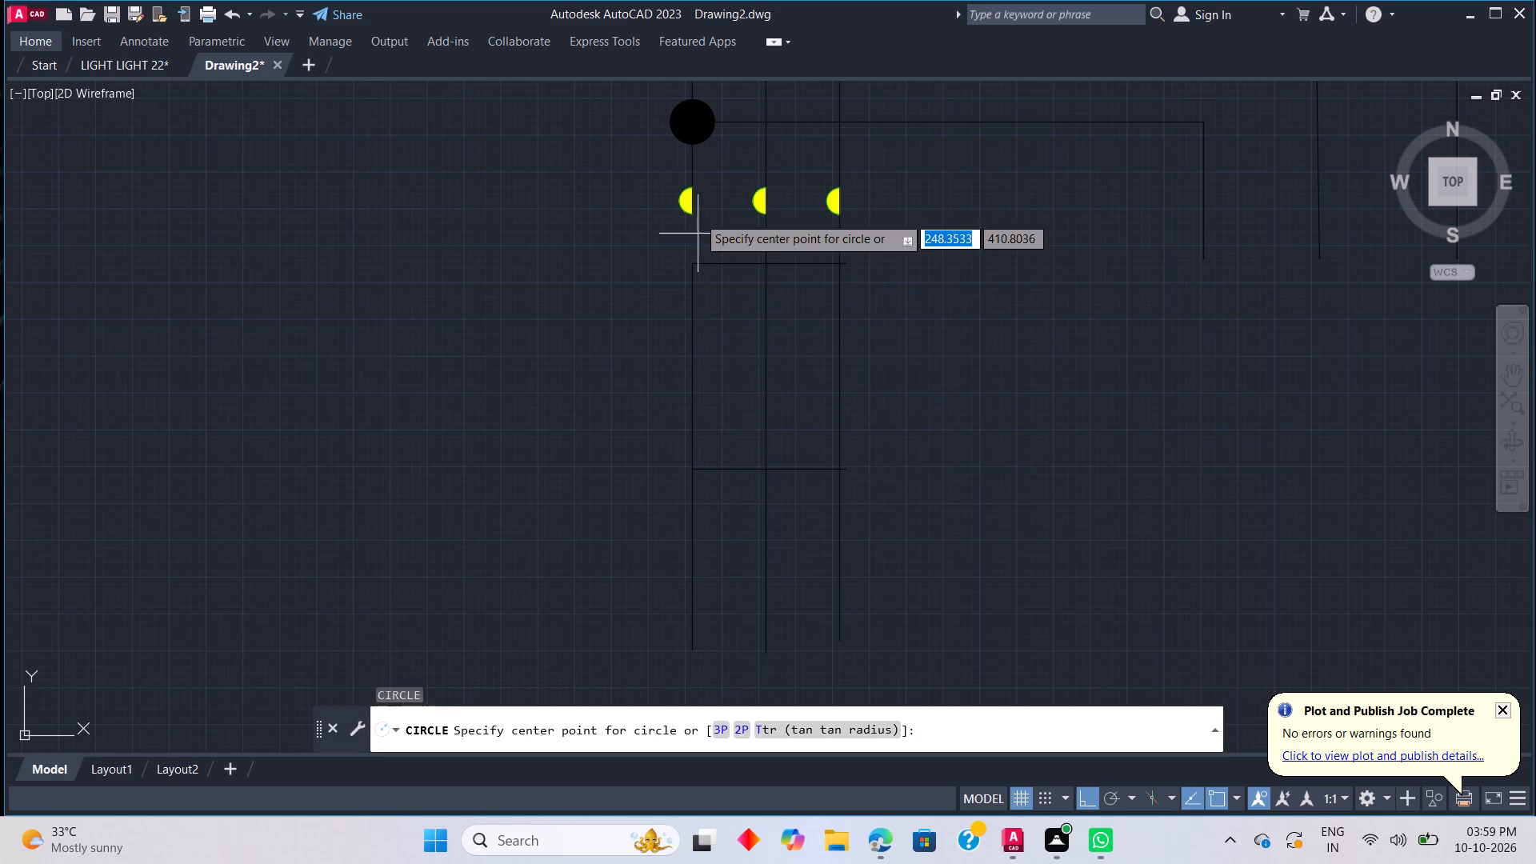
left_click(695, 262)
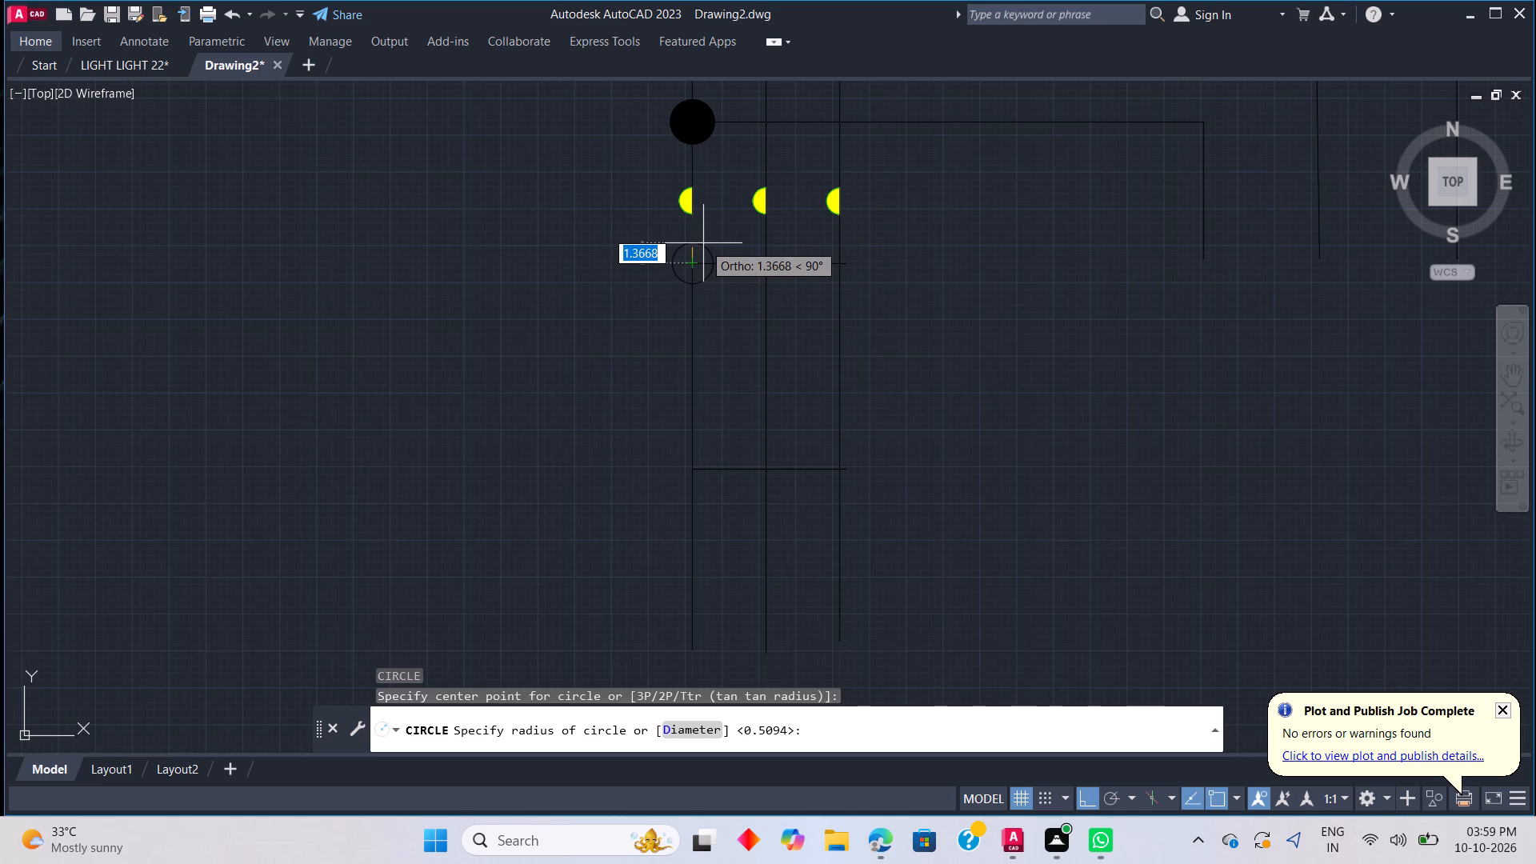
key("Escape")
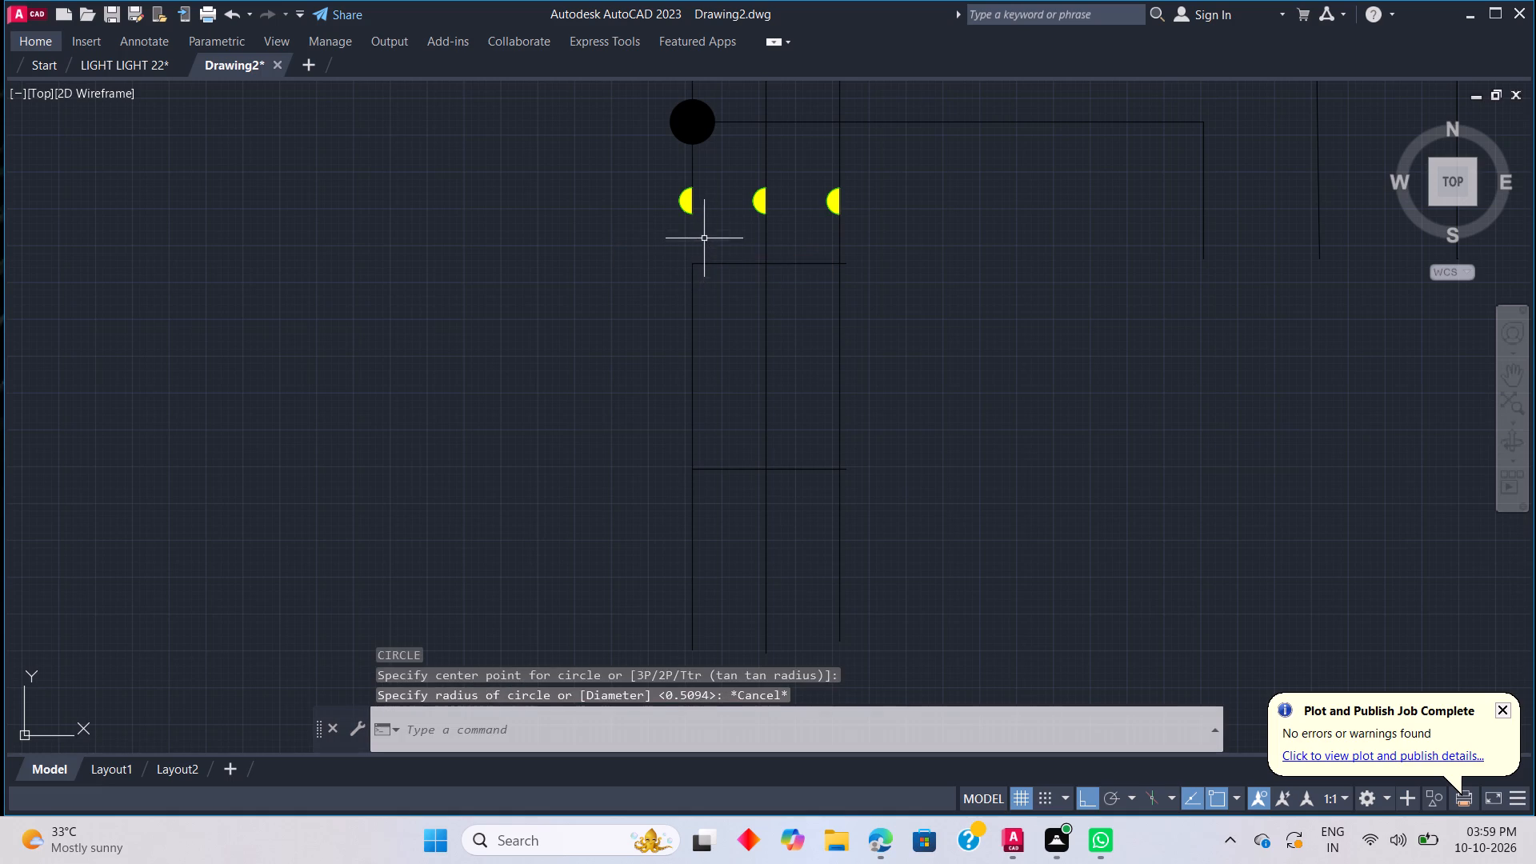
Copy the left filled circle's outline onto the upper horizontal line at all three verticals, with Ortho off for the last two, redoing the misplaced right copy.
left_click(715, 130)
right_click(710, 145)
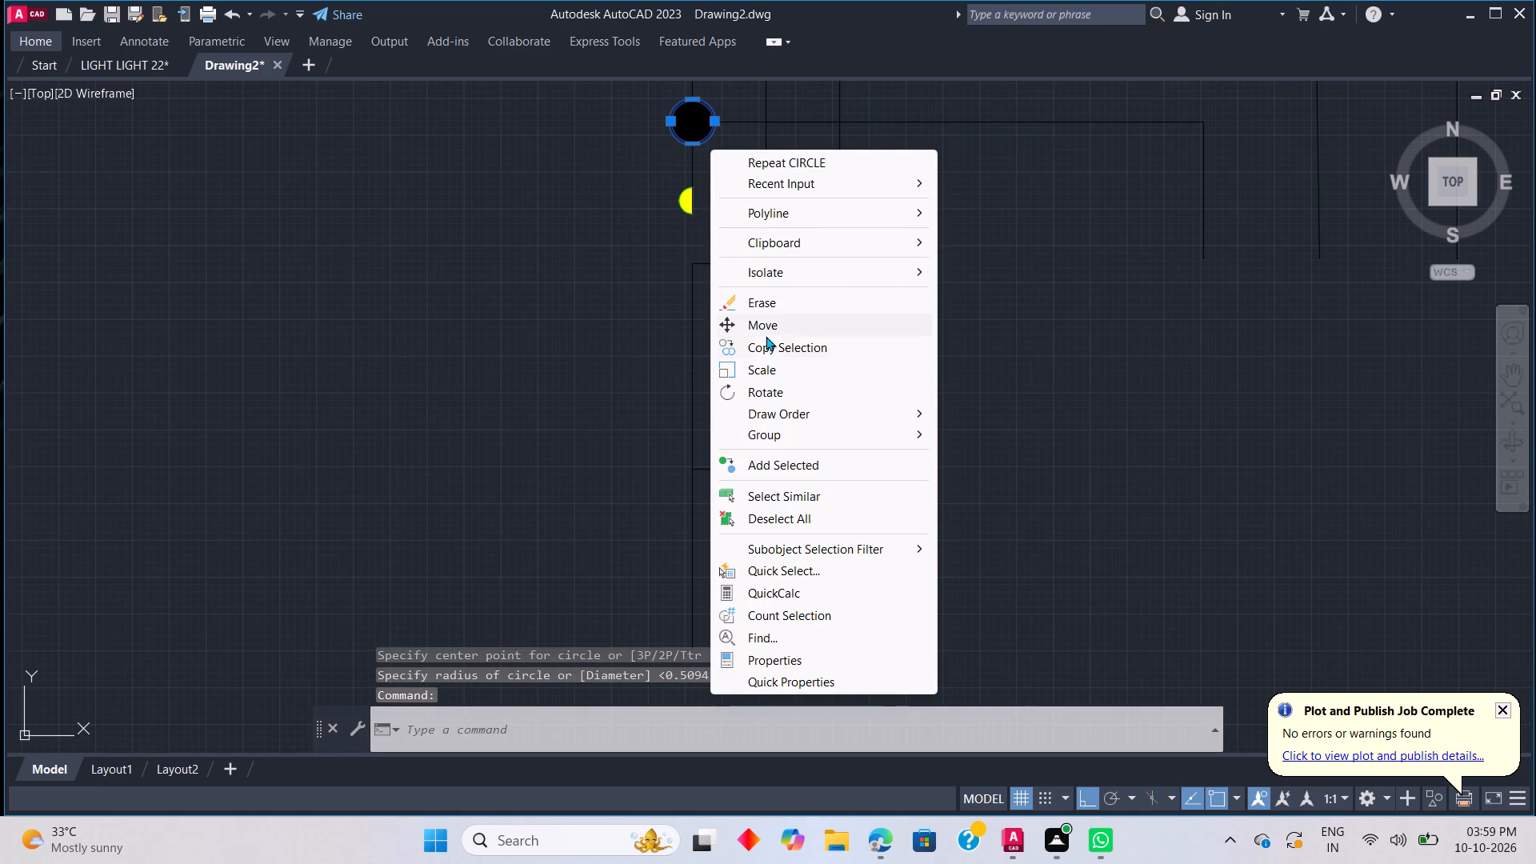
left_click(767, 346)
left_click(706, 142)
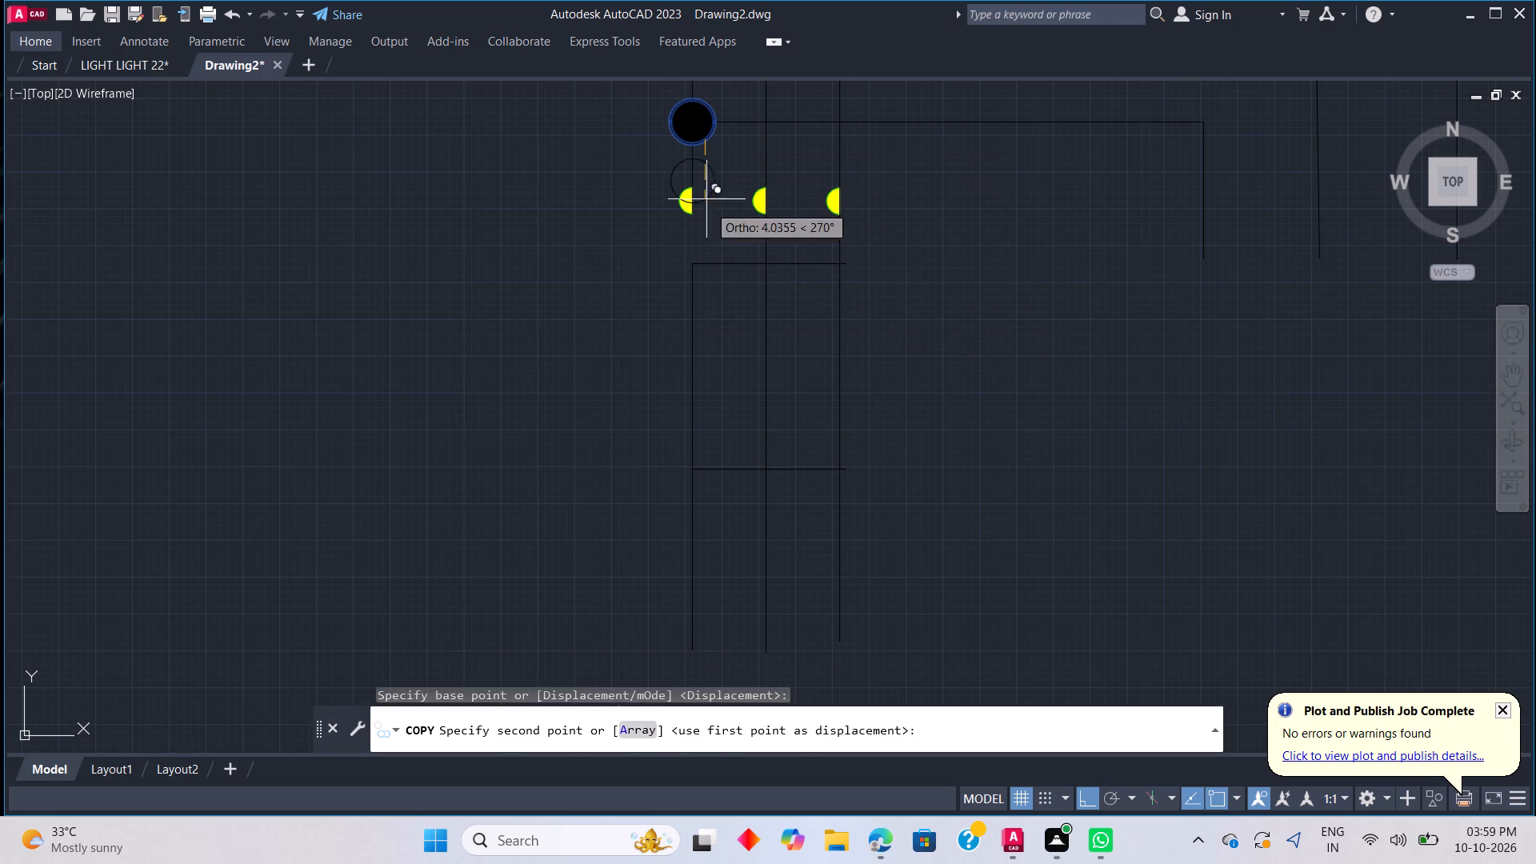
left_click(707, 282)
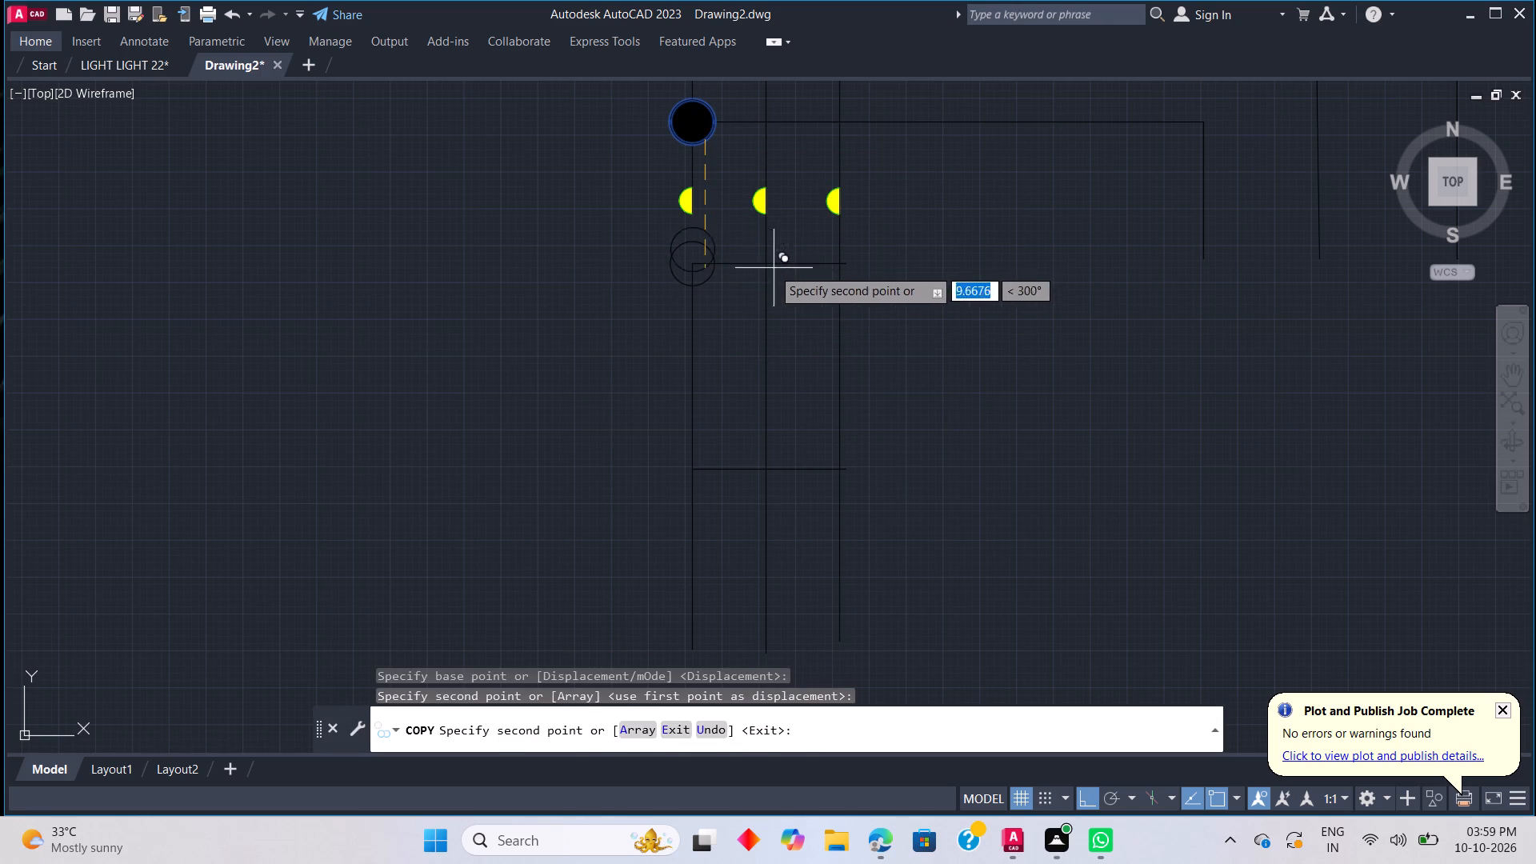
left_click(1083, 805)
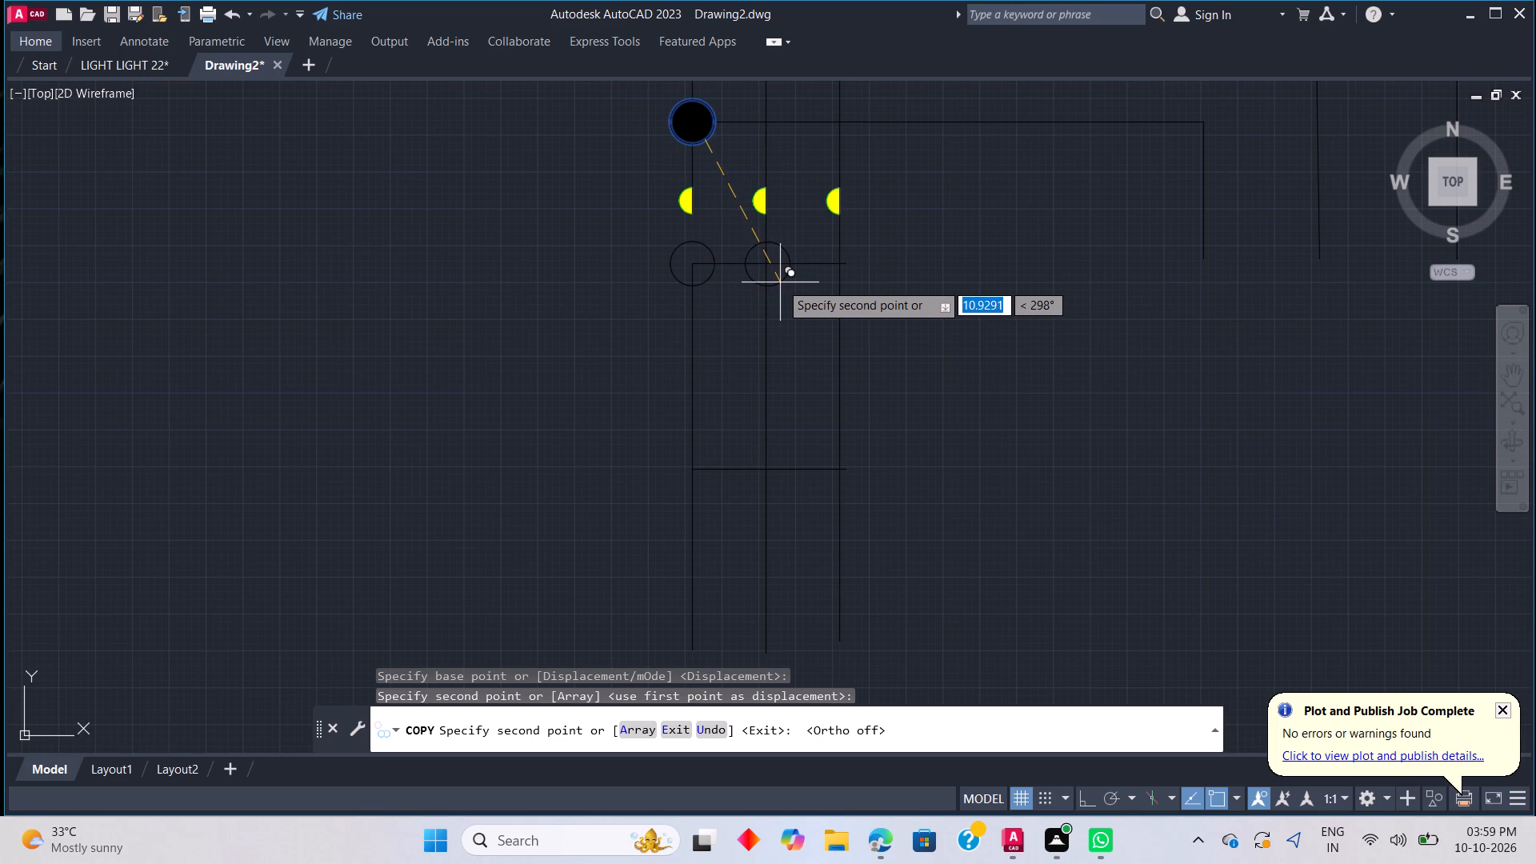
left_click(779, 282)
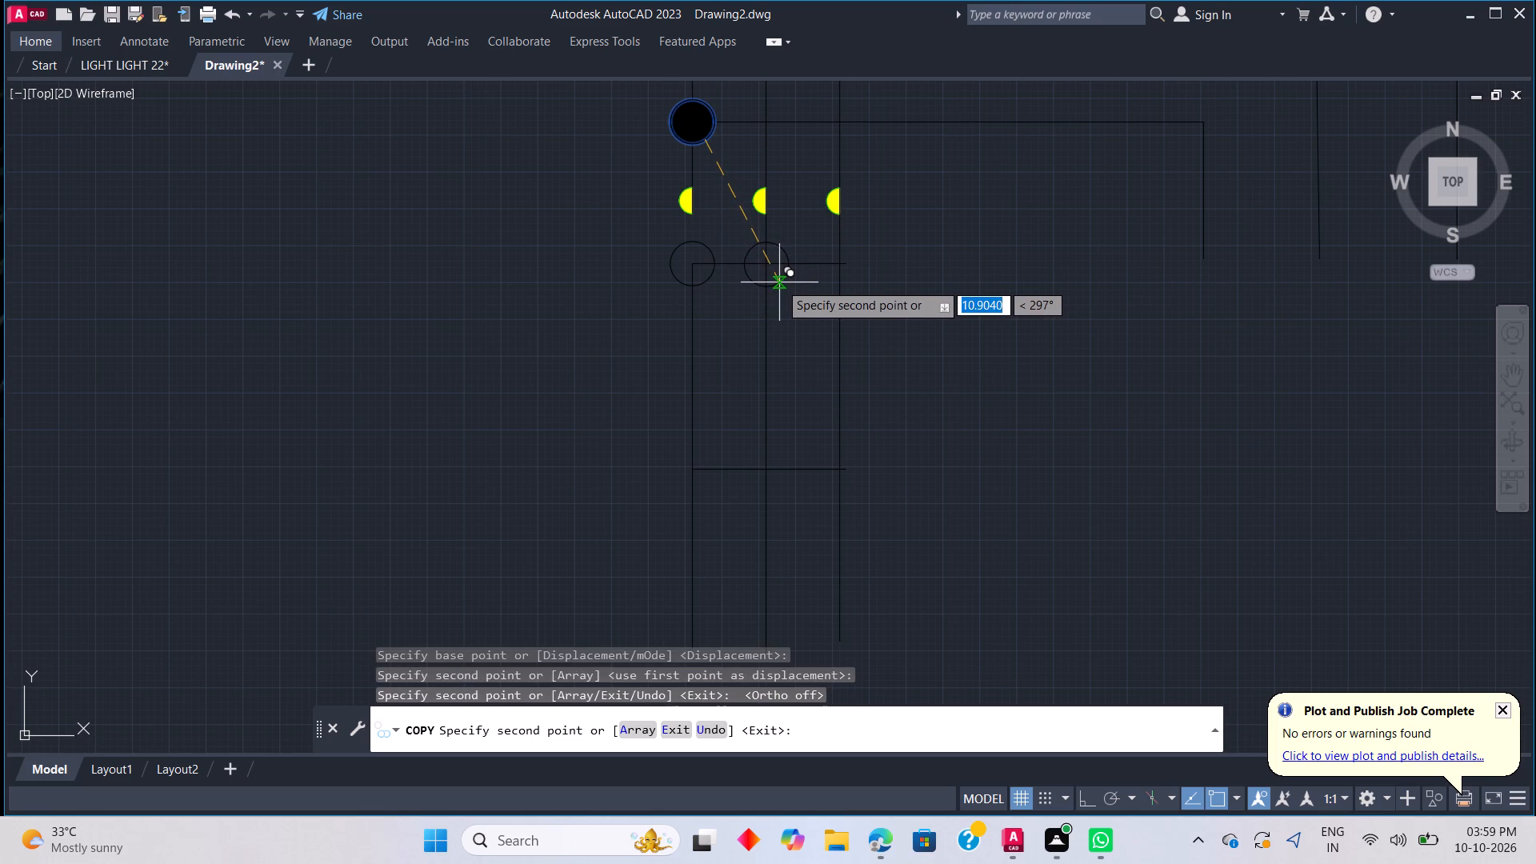
left_click(850, 280)
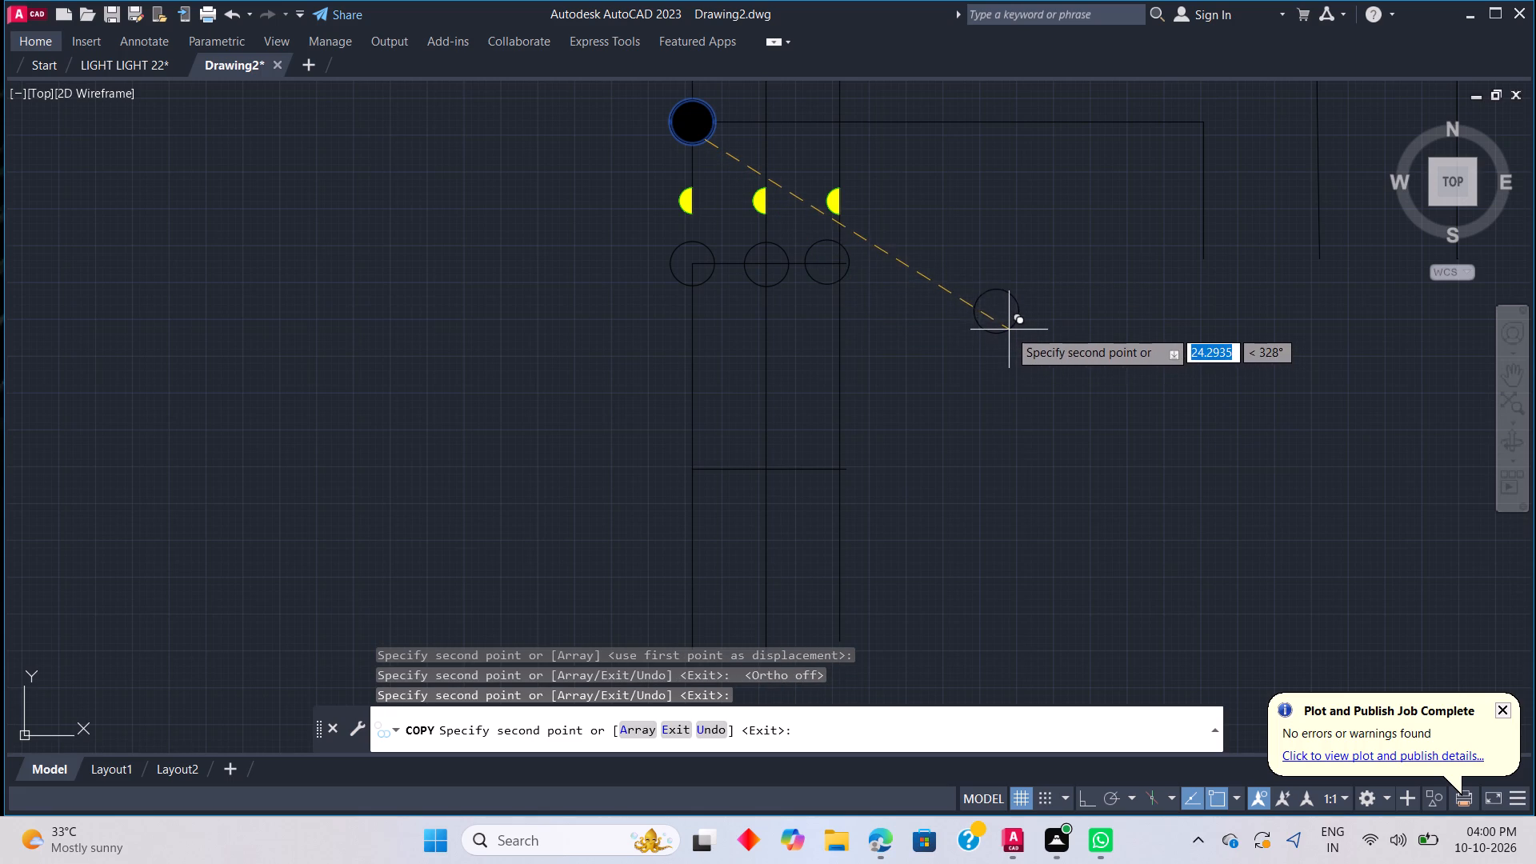
key("ctrl+z")
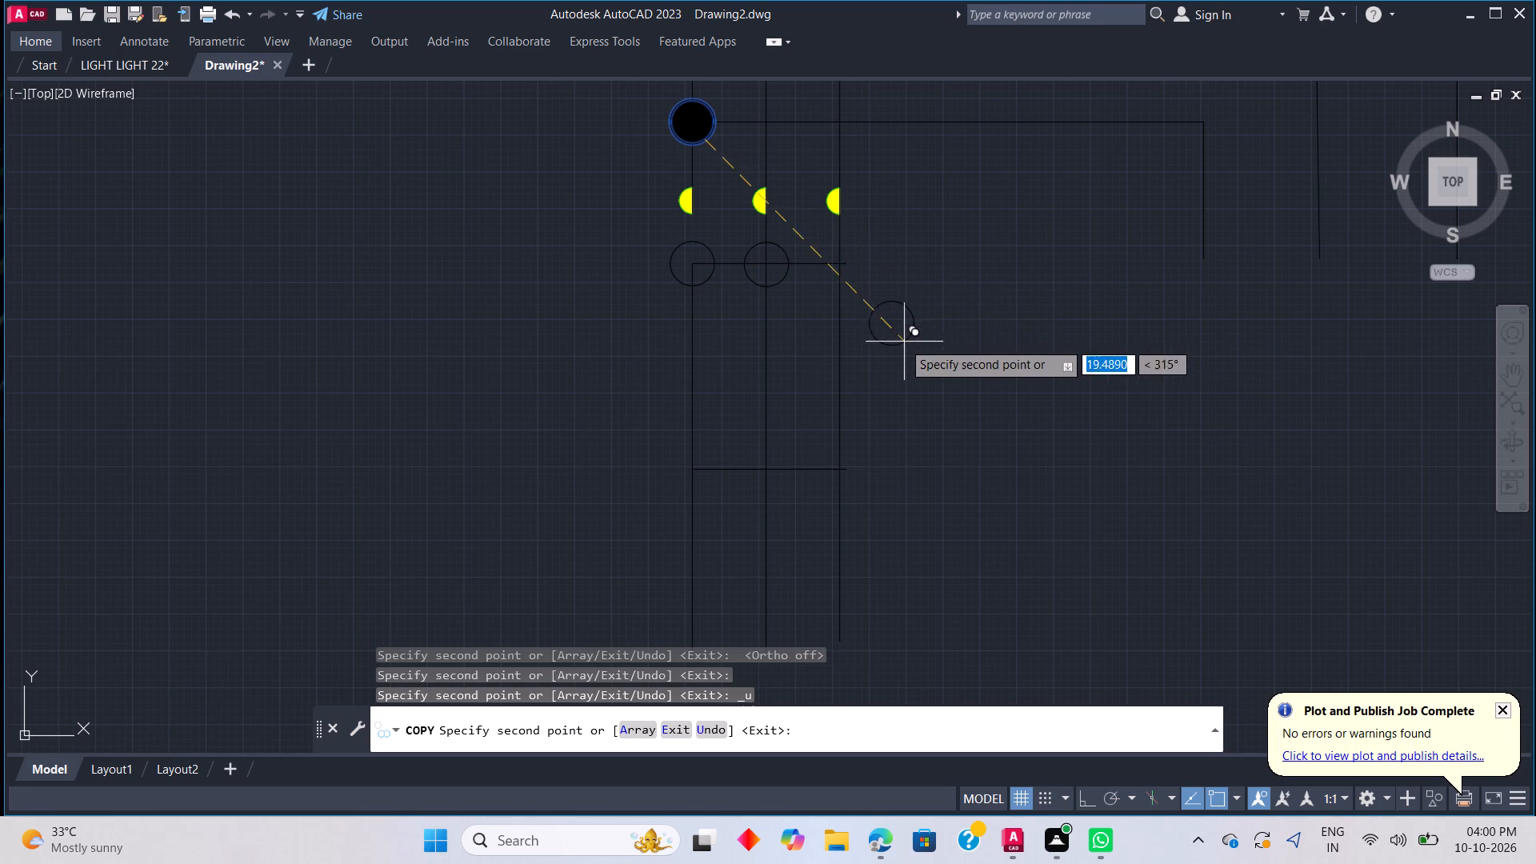
left_click(852, 282)
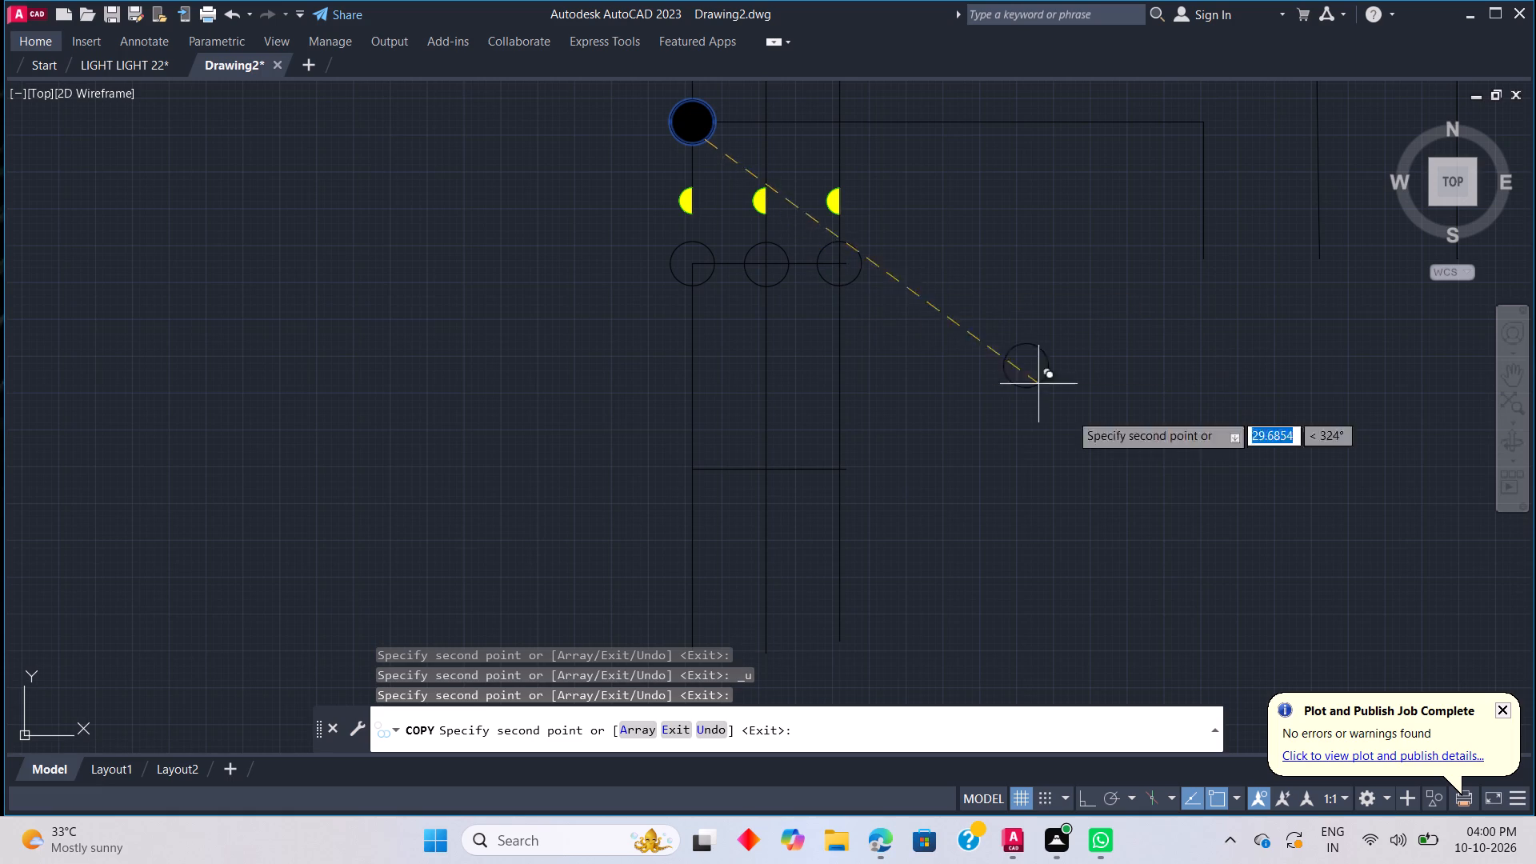
key("Escape")
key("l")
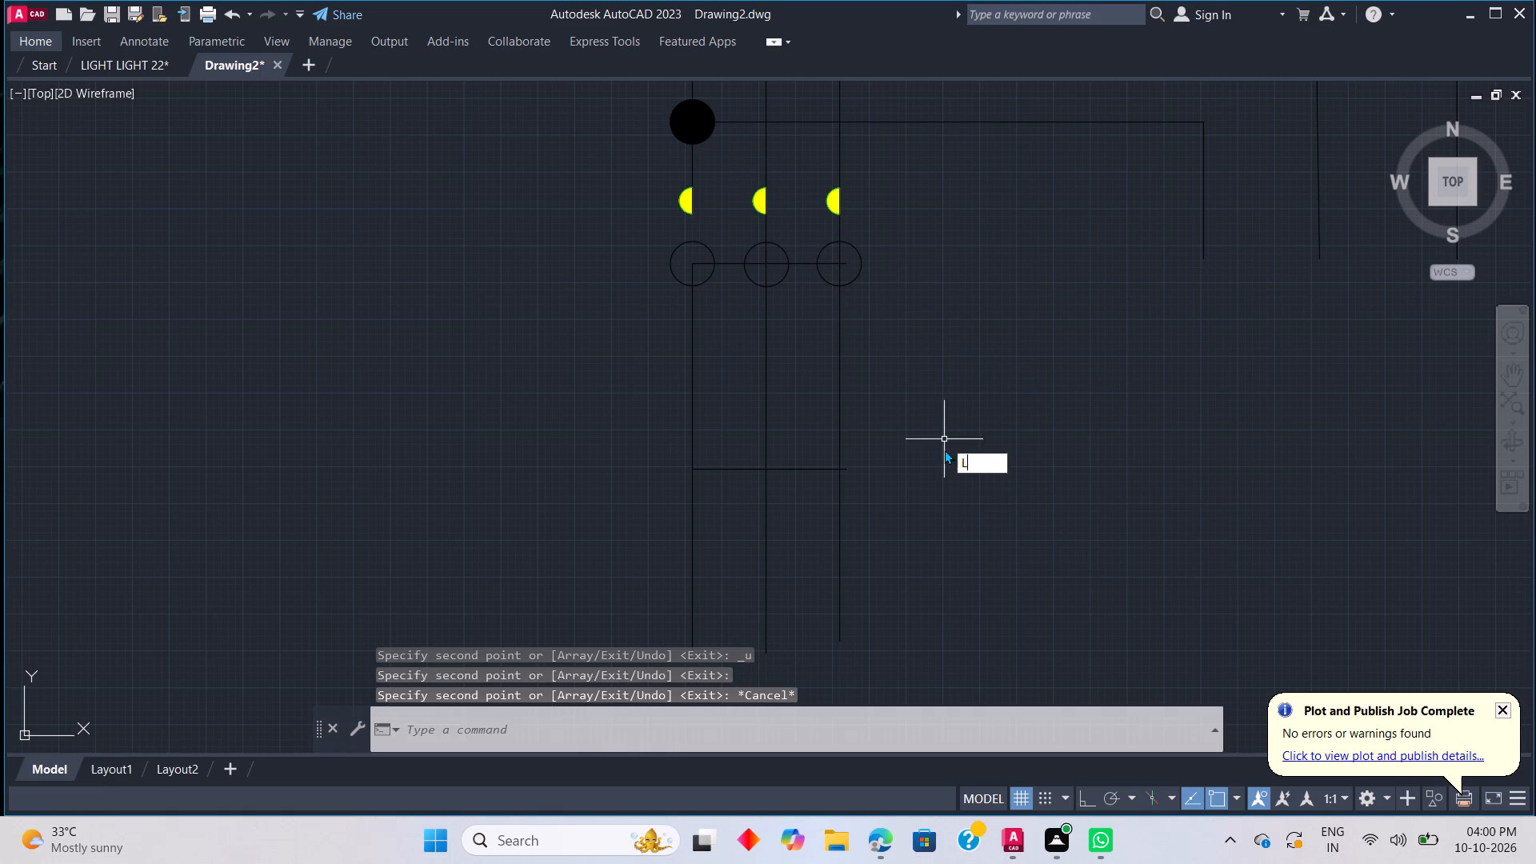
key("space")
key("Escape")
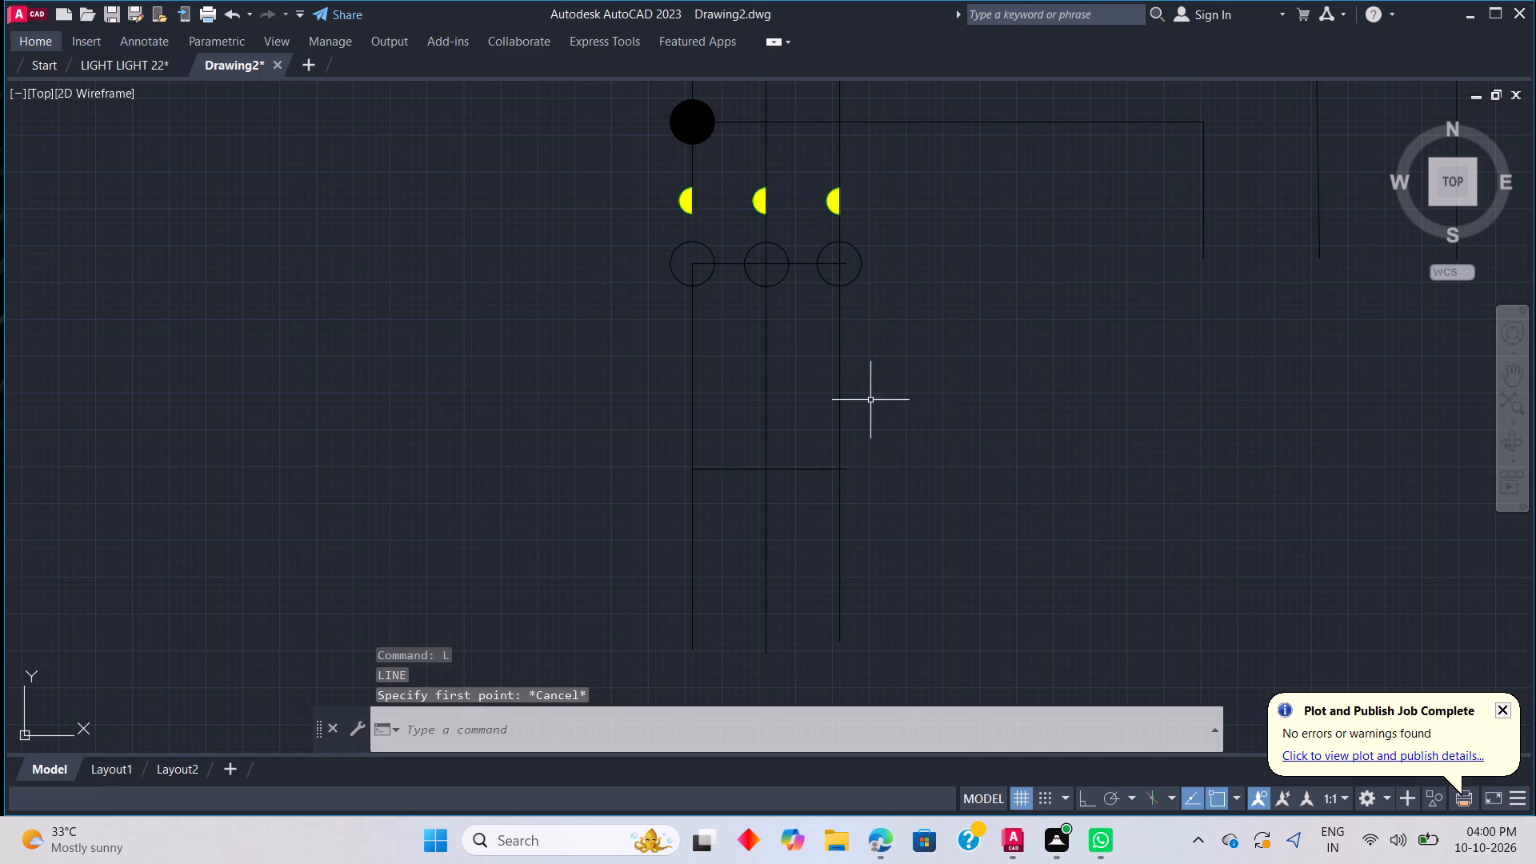
Assign the three circle outlines on the upper horizontal line to Layer5.
left_click(714, 269)
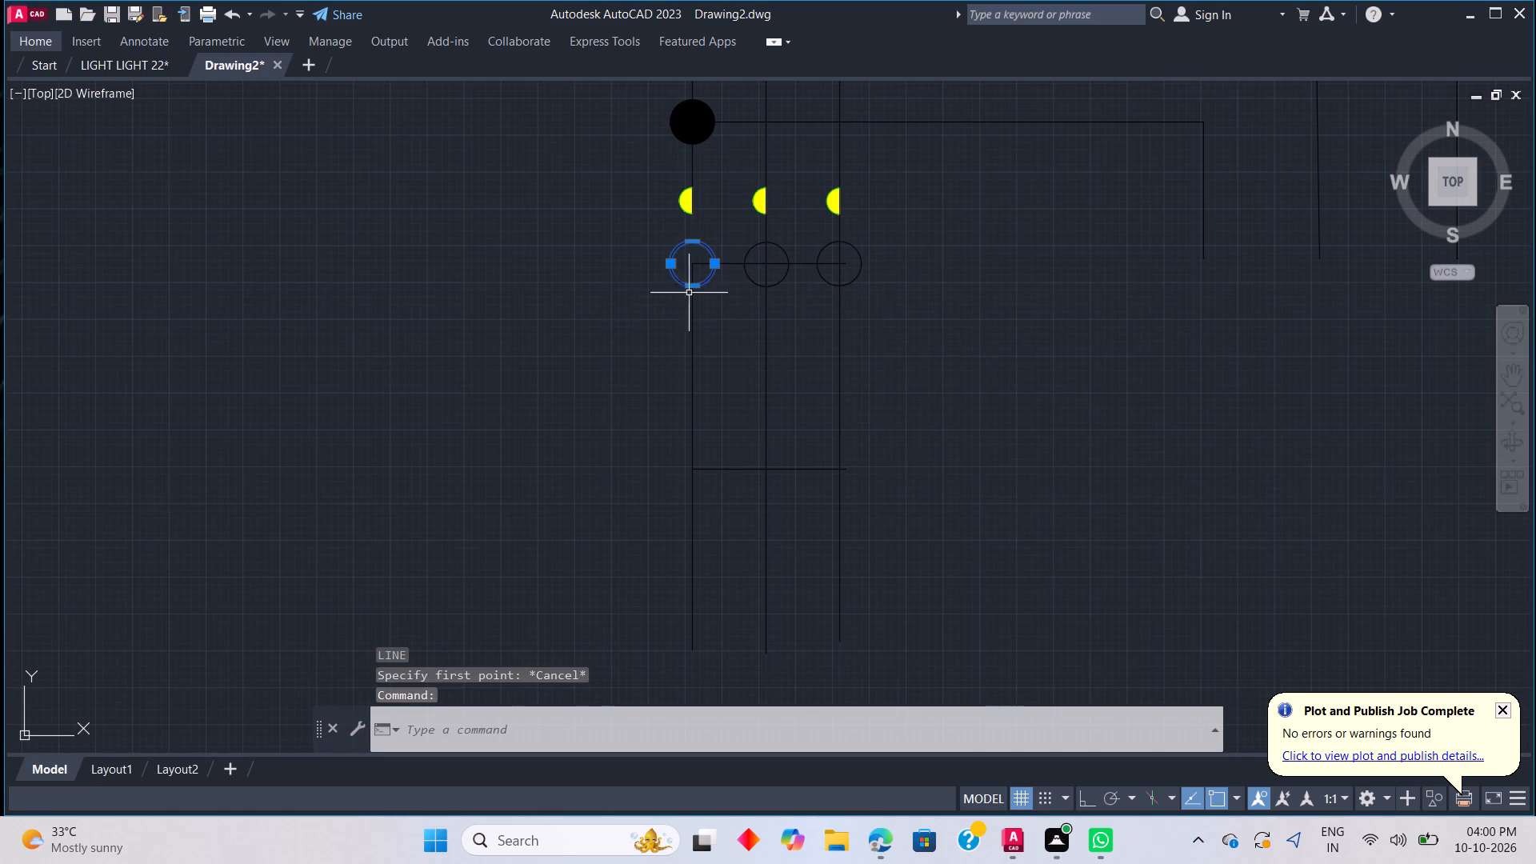
left_click(30, 37)
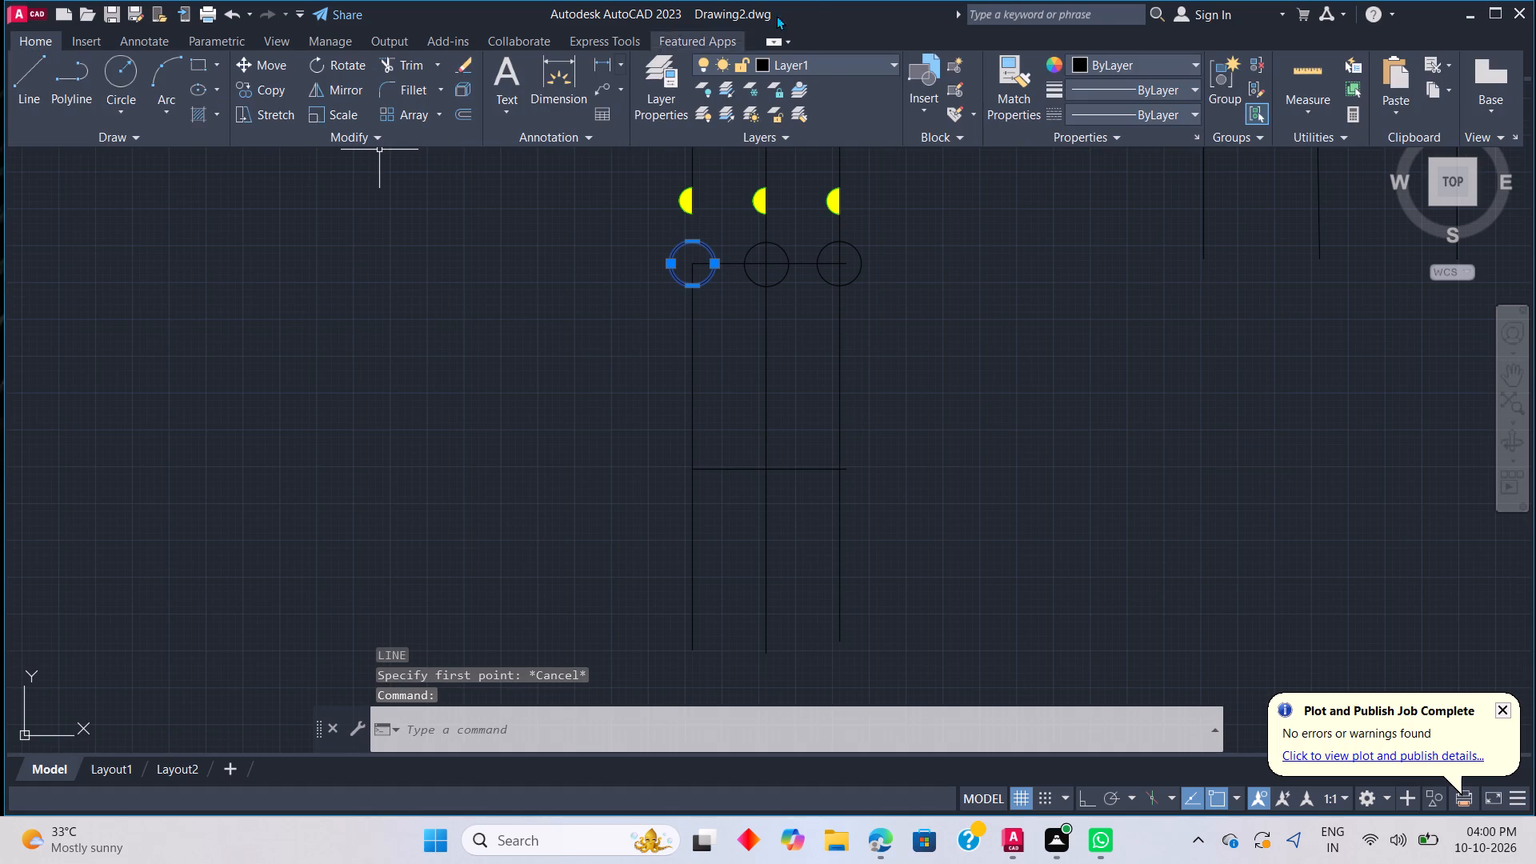
left_click(826, 67)
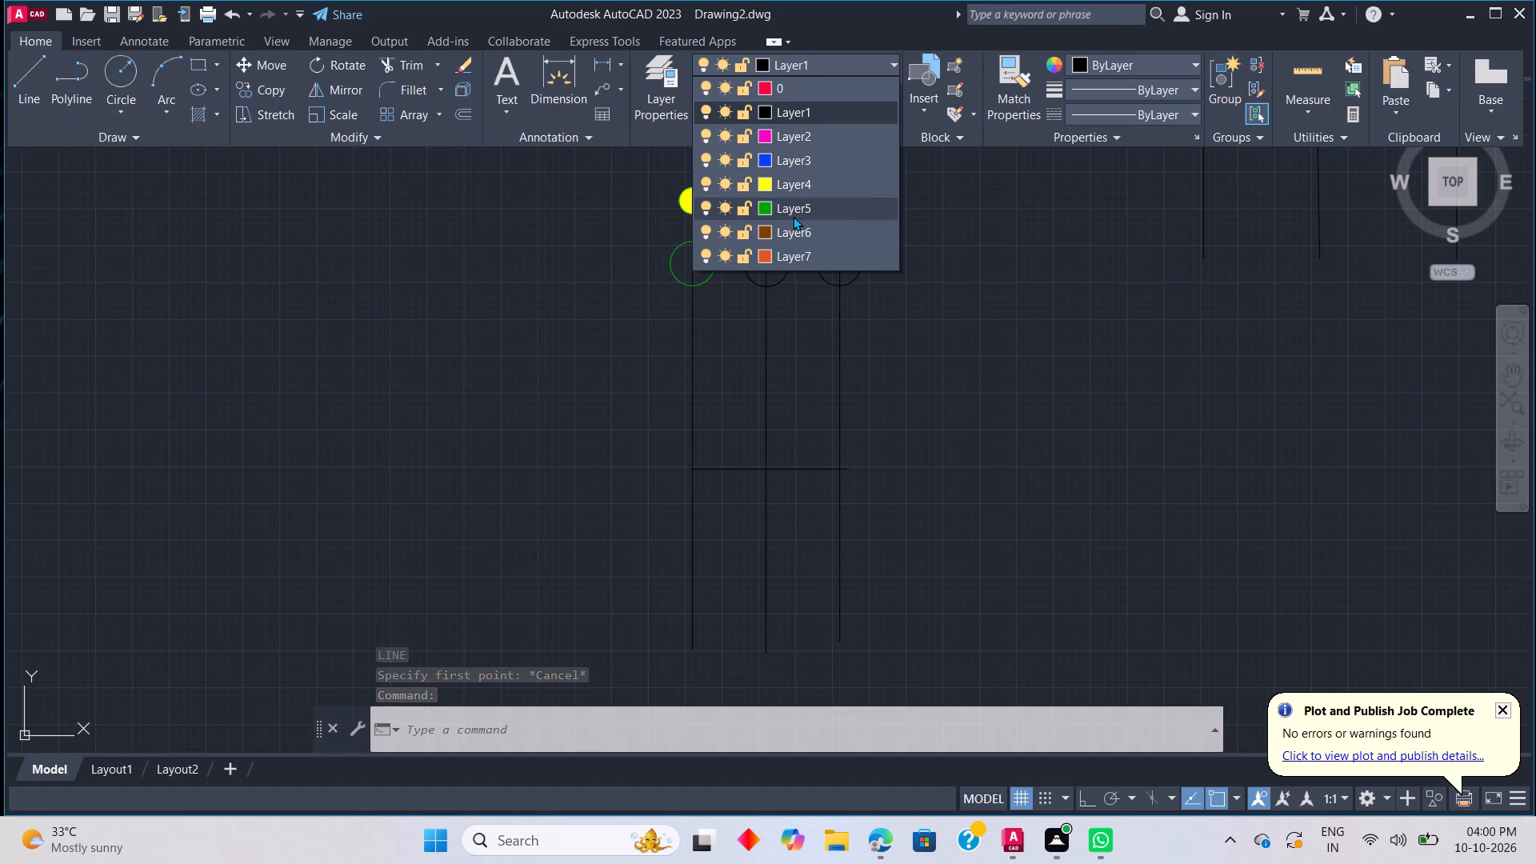
left_click(793, 216)
left_click(788, 268)
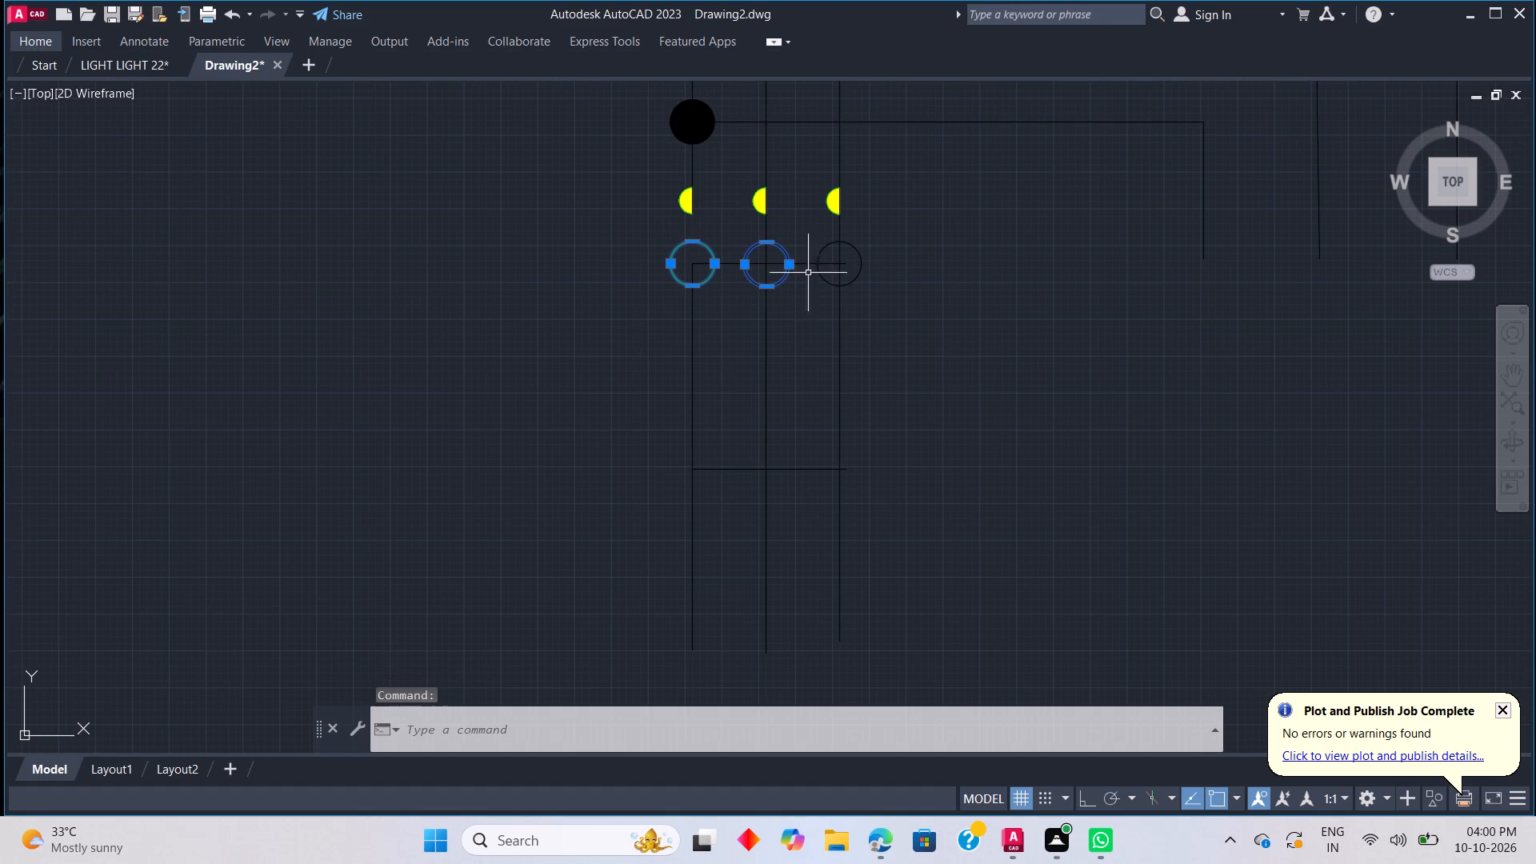
left_click(858, 266)
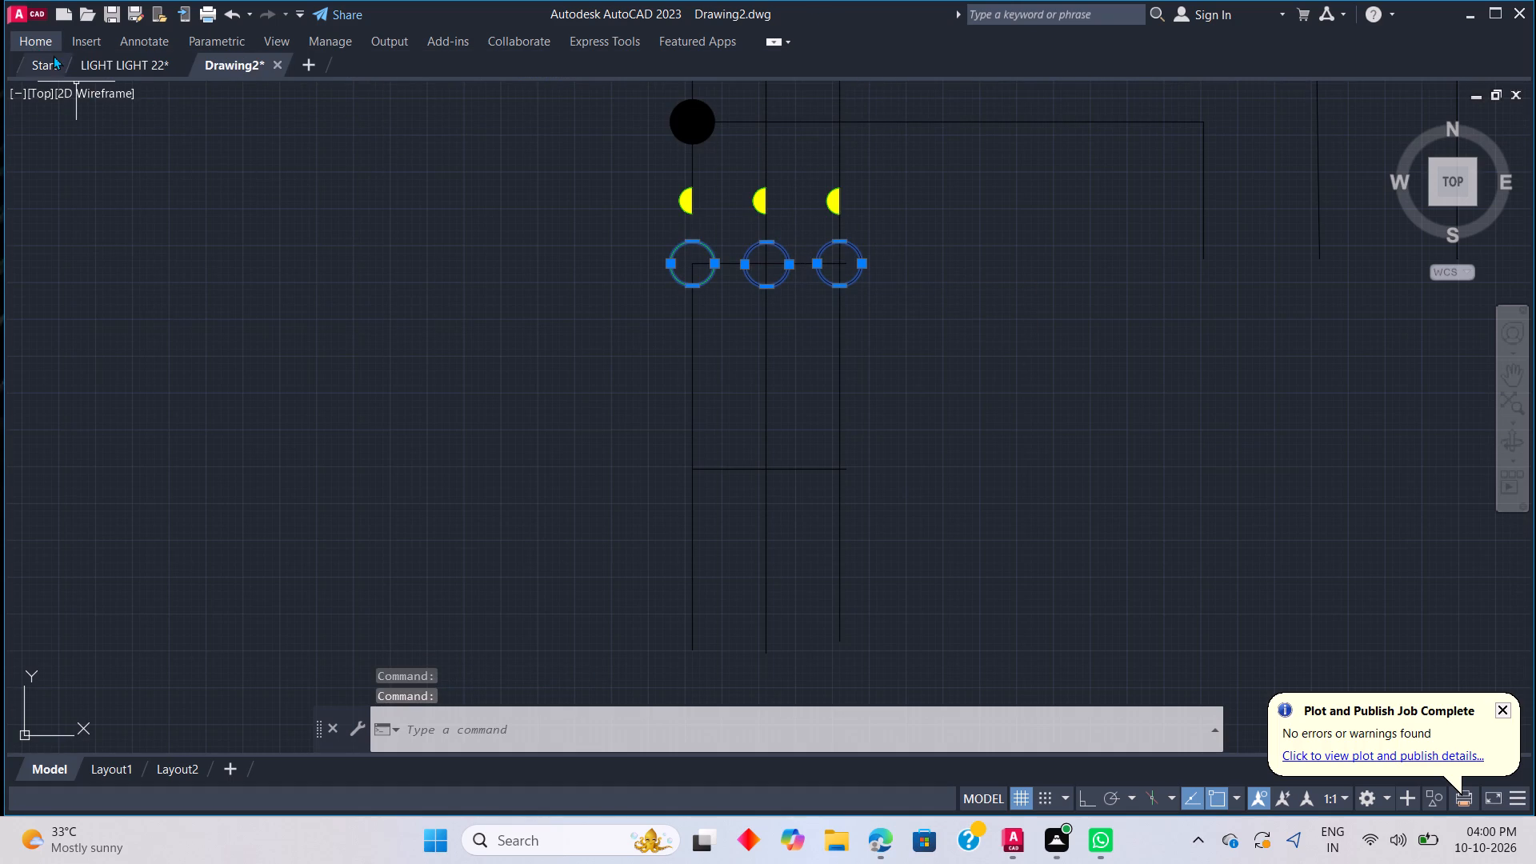
left_click(39, 43)
left_click(831, 59)
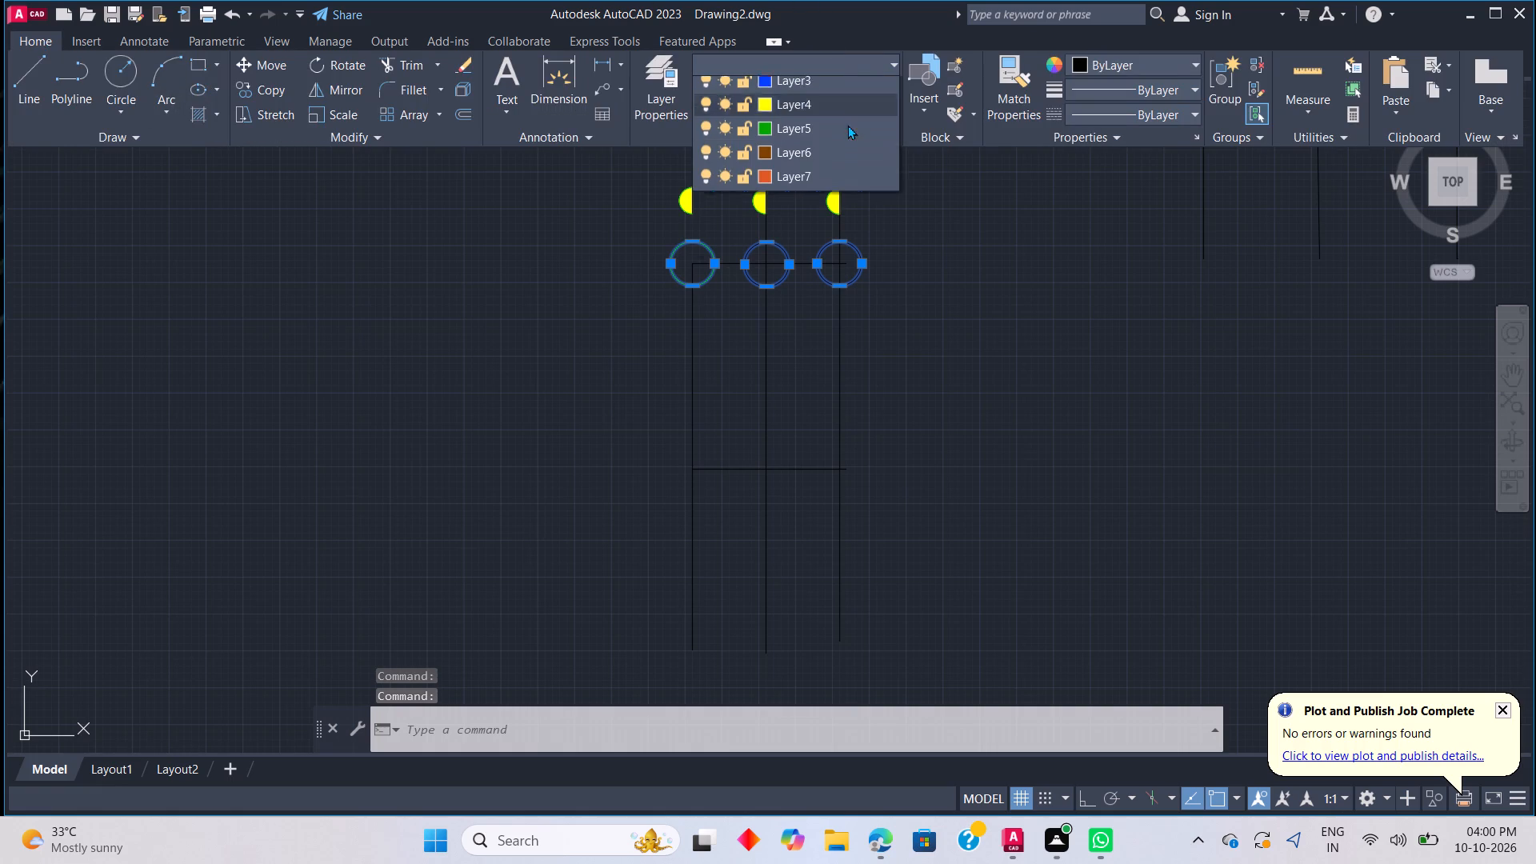
left_click(825, 210)
left_click(1147, 294)
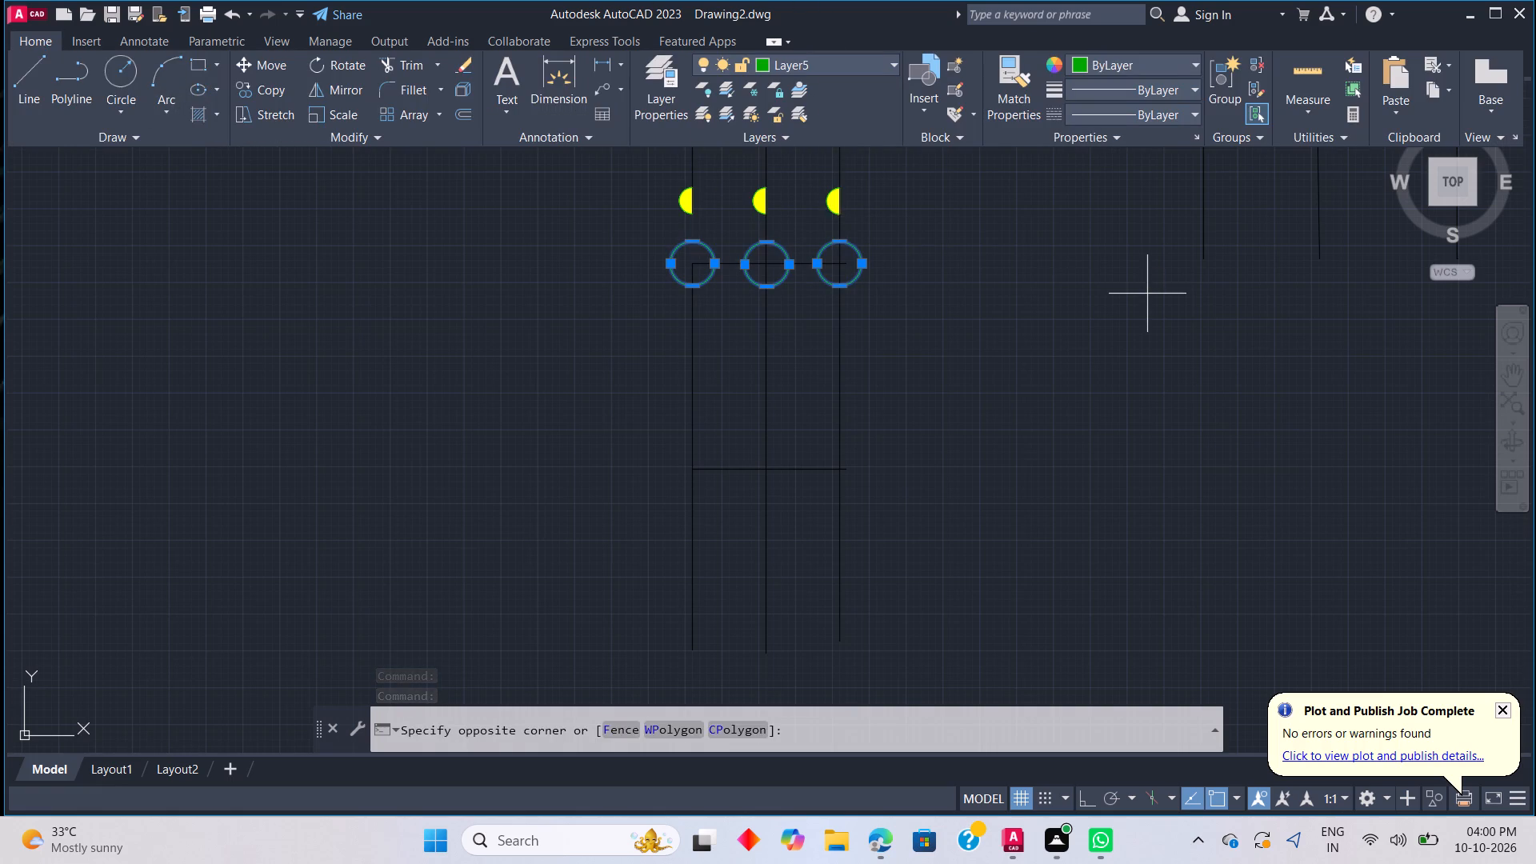
key("Escape")
key("Escape")
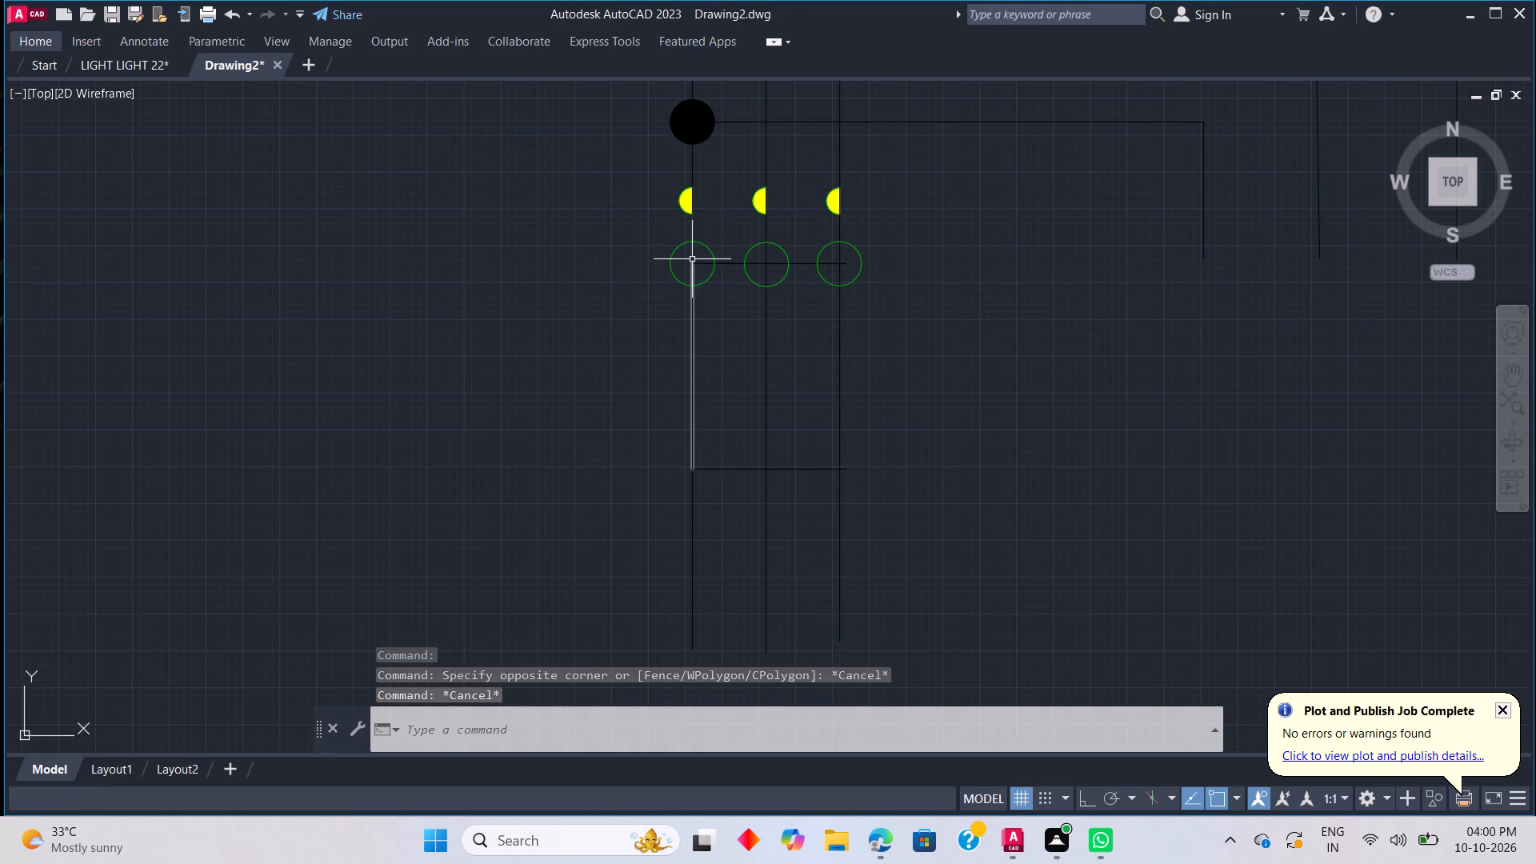
Start a hatch and make Layer4 the current layer for it.
type("H")
key("space")
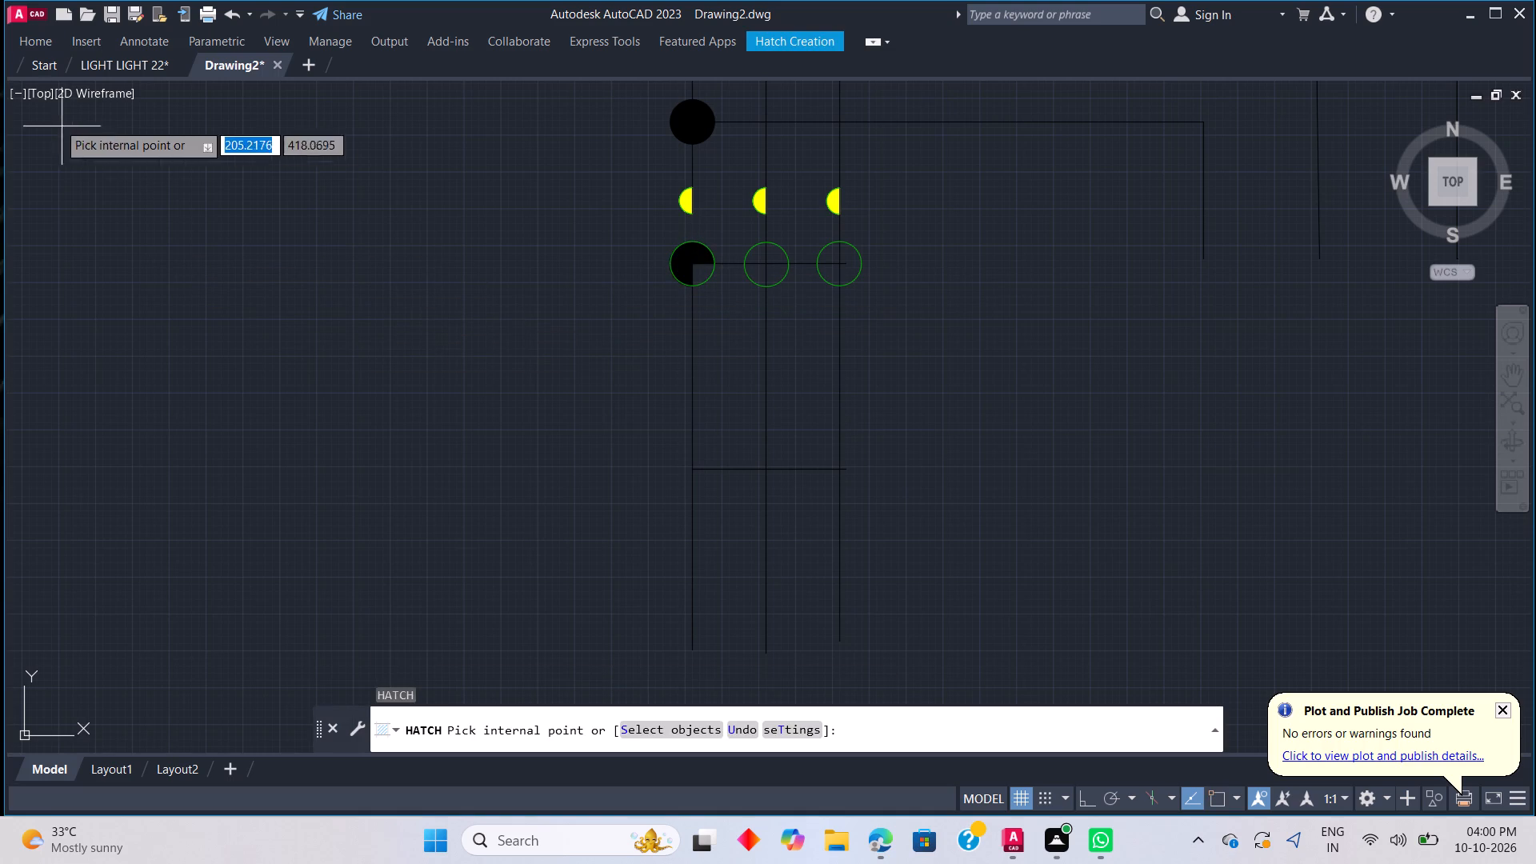
left_click(26, 39)
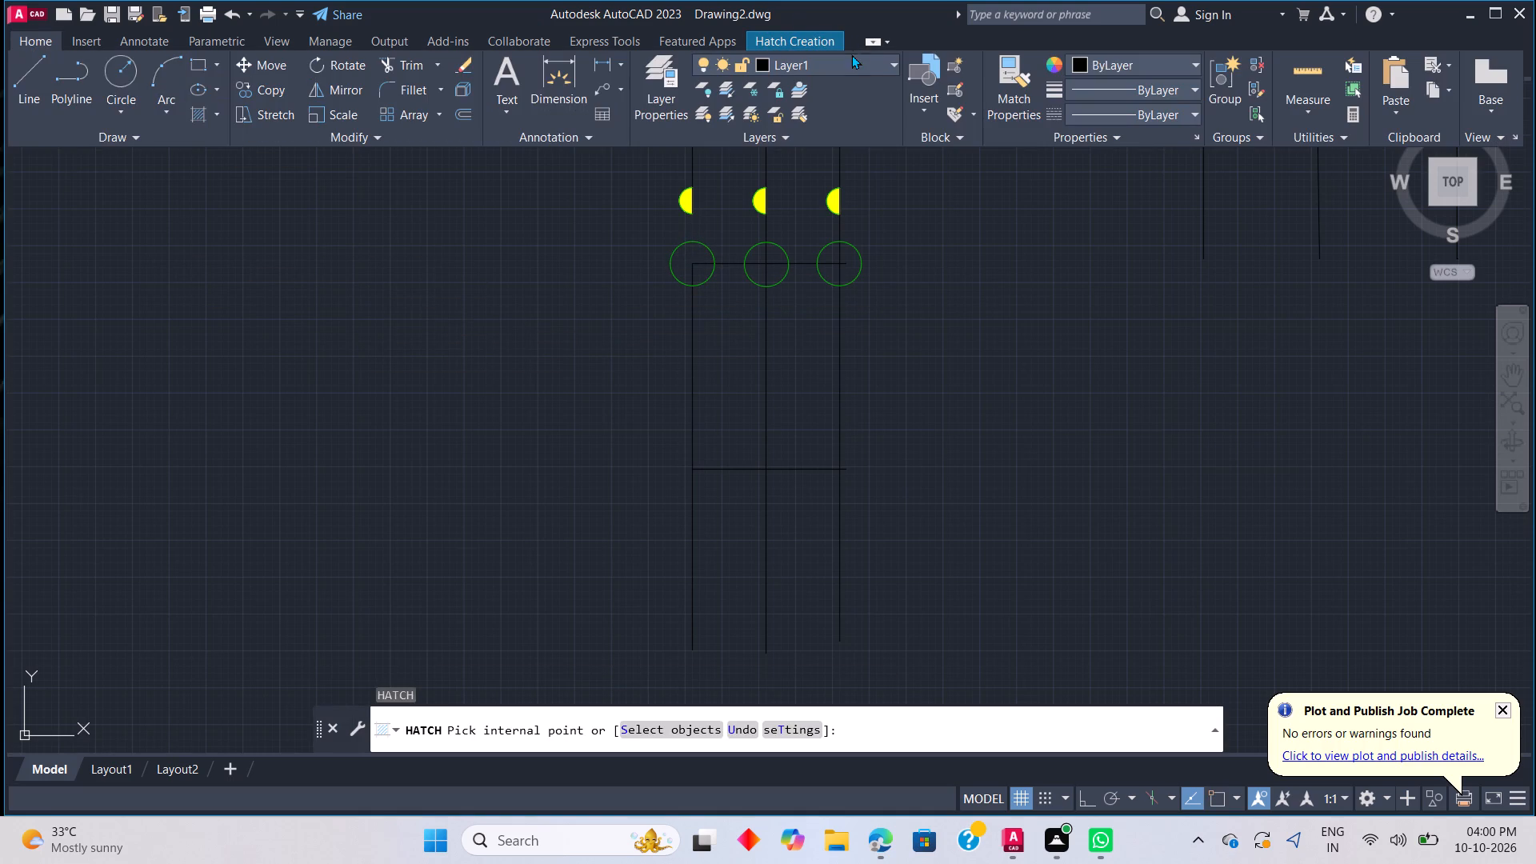
left_click(850, 66)
left_click(800, 181)
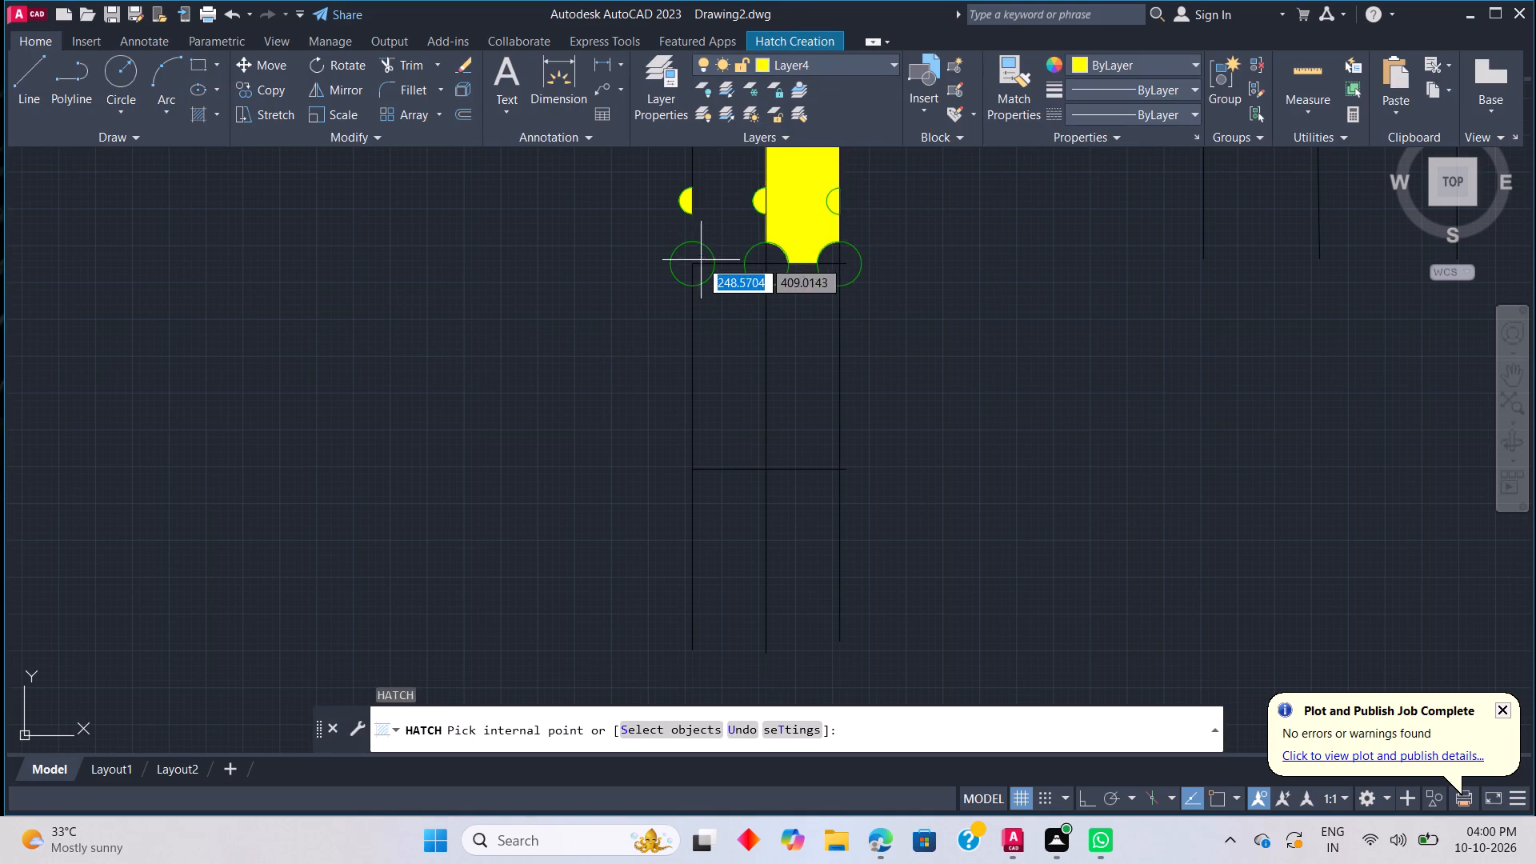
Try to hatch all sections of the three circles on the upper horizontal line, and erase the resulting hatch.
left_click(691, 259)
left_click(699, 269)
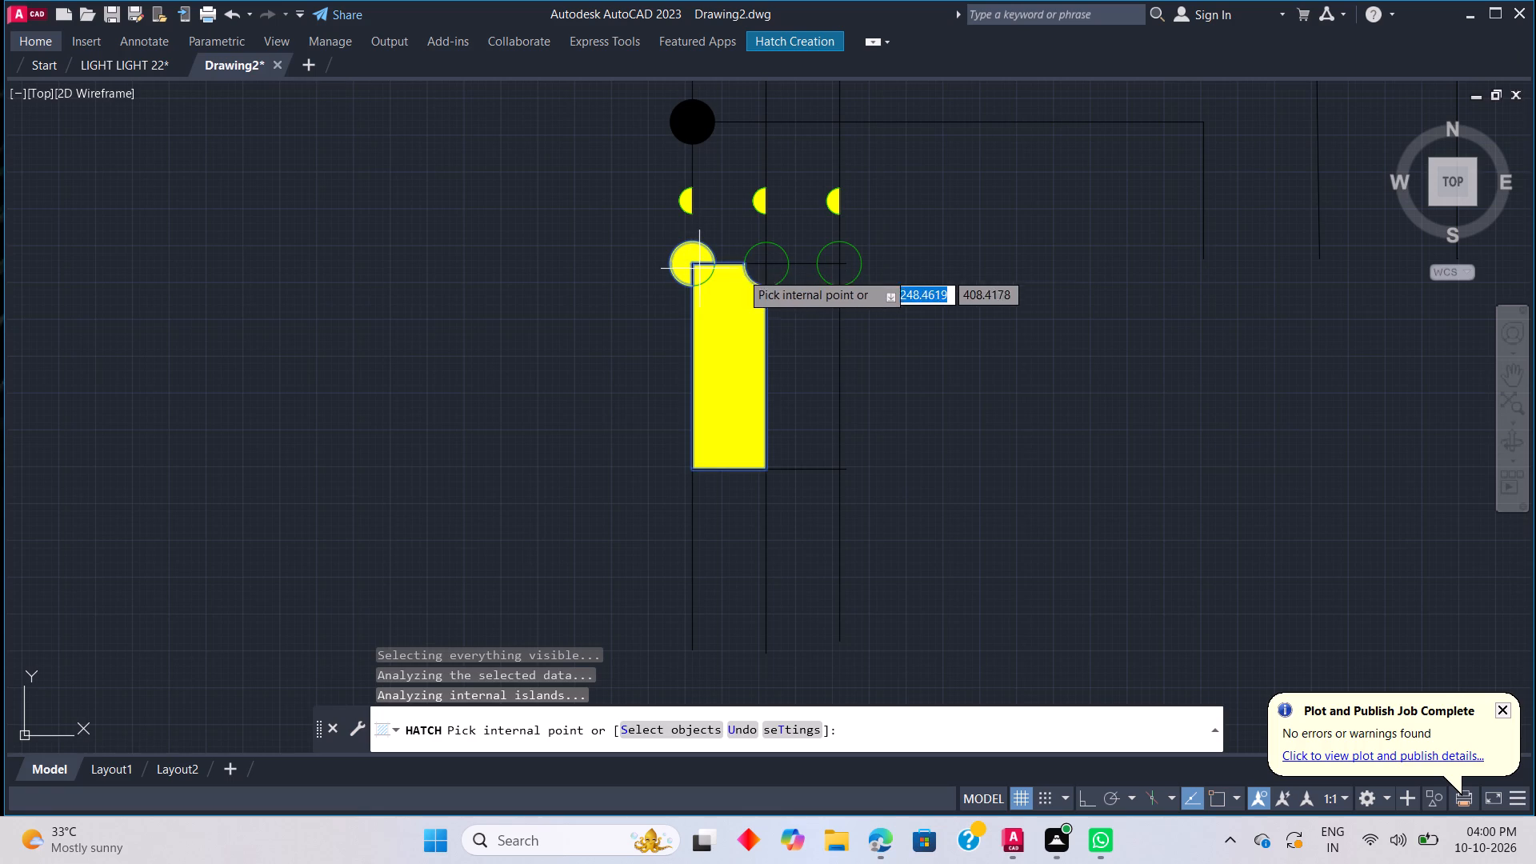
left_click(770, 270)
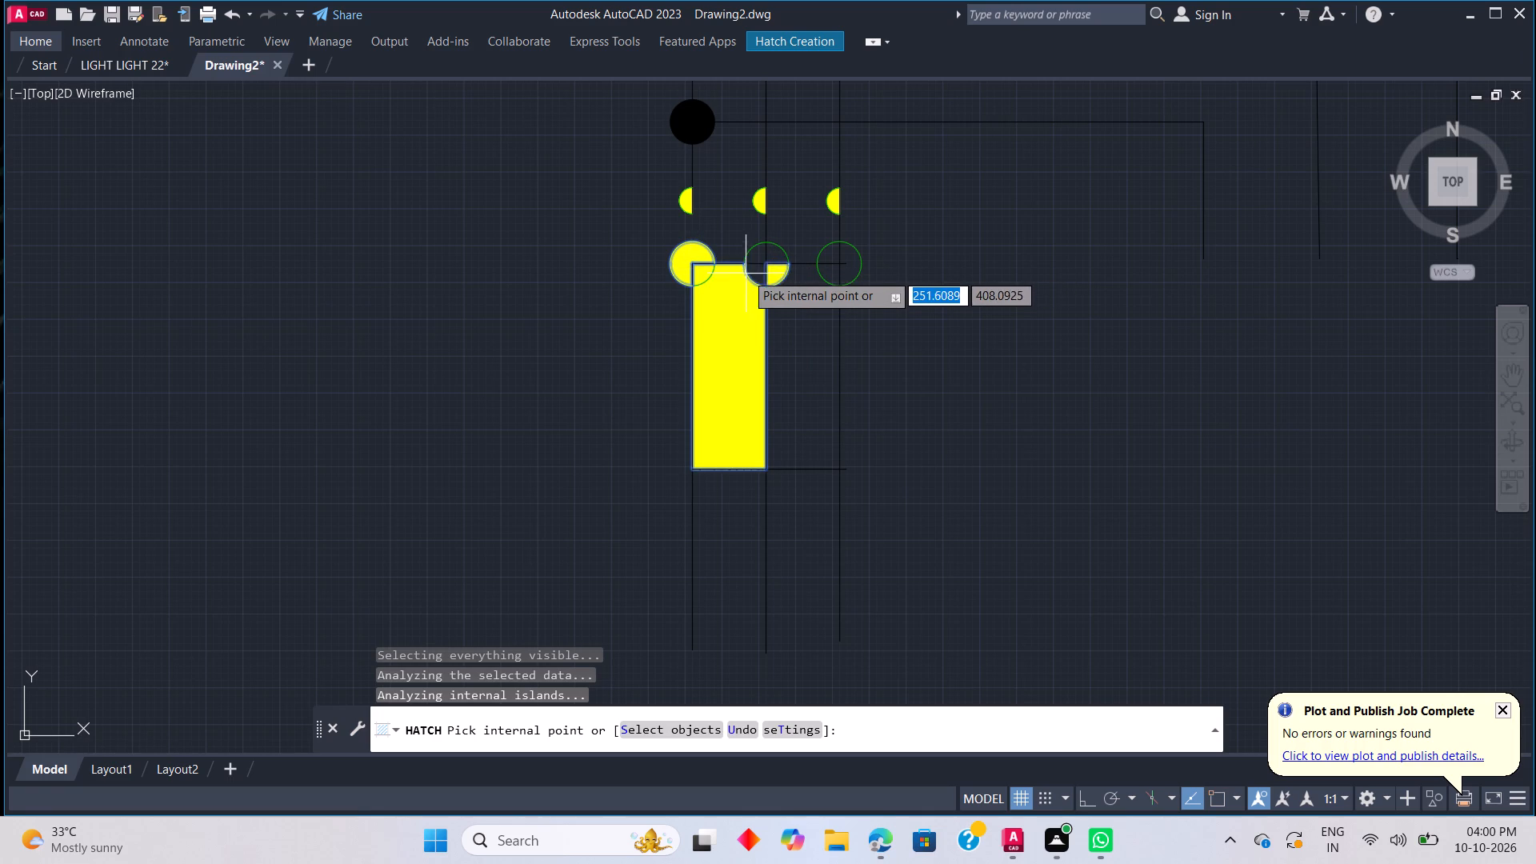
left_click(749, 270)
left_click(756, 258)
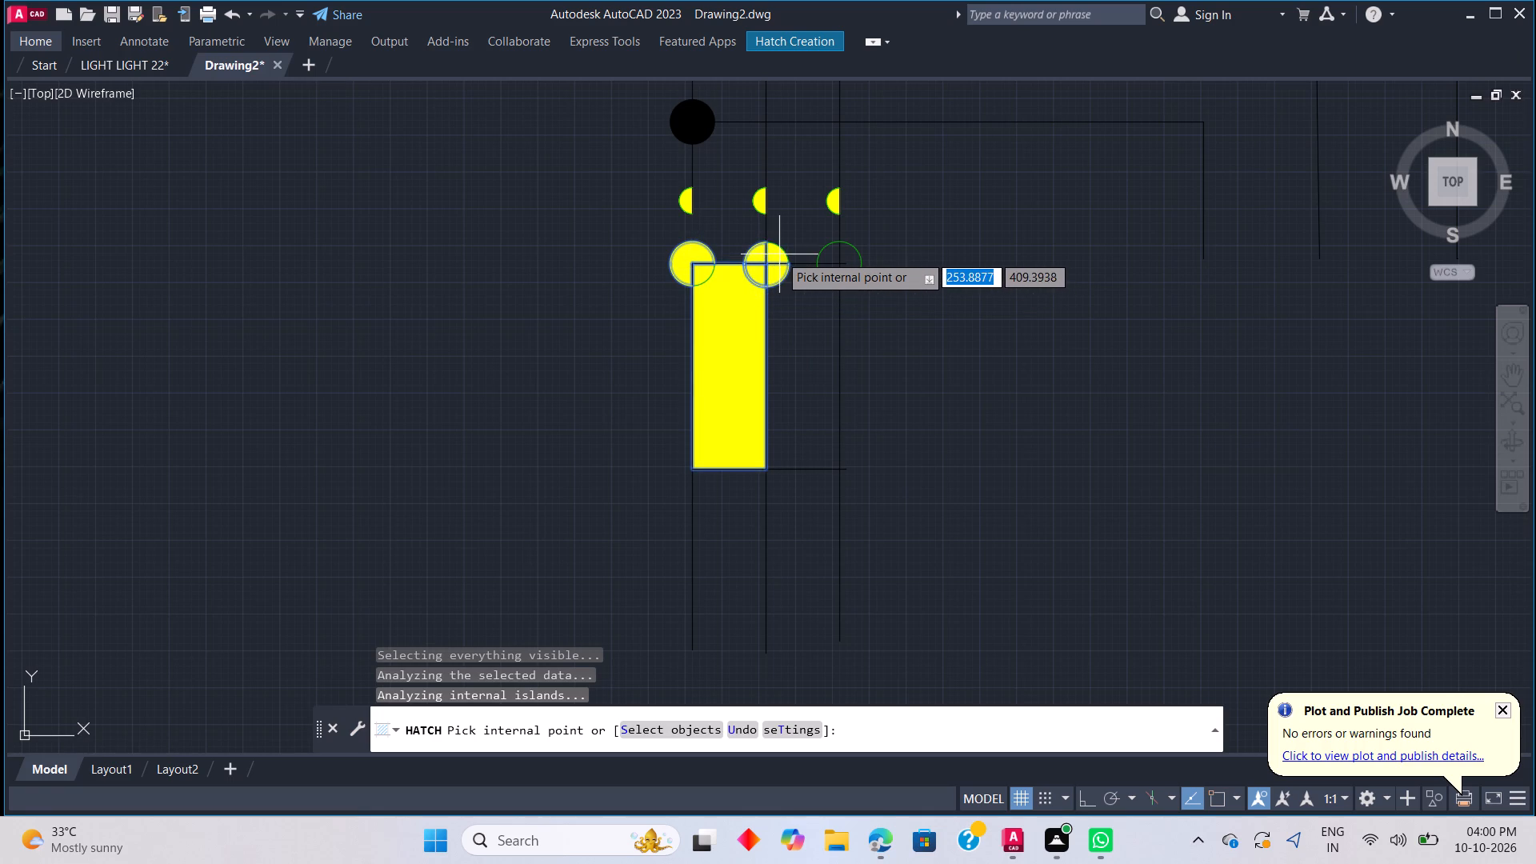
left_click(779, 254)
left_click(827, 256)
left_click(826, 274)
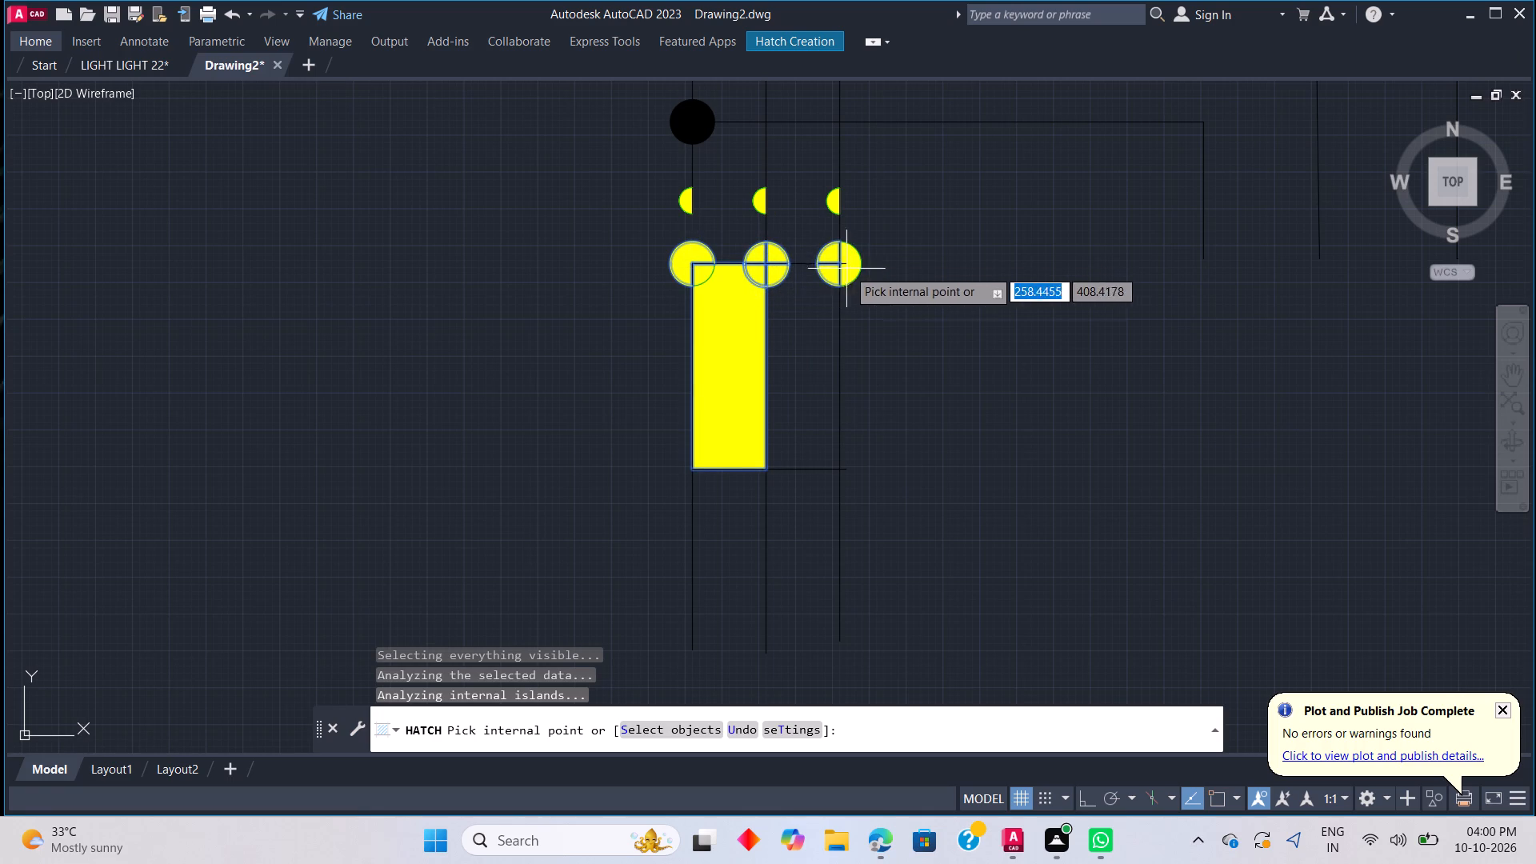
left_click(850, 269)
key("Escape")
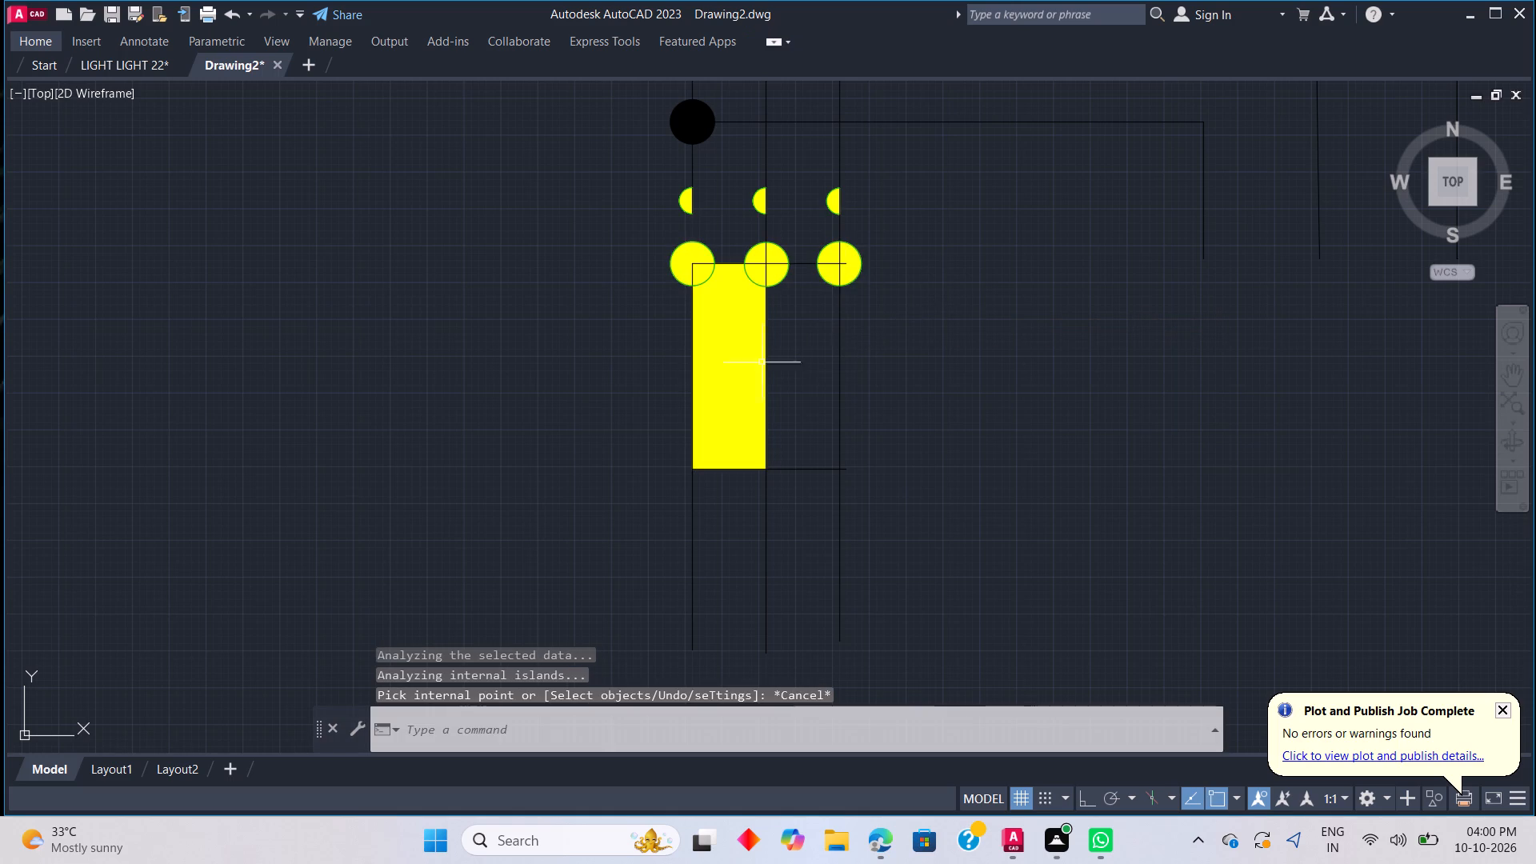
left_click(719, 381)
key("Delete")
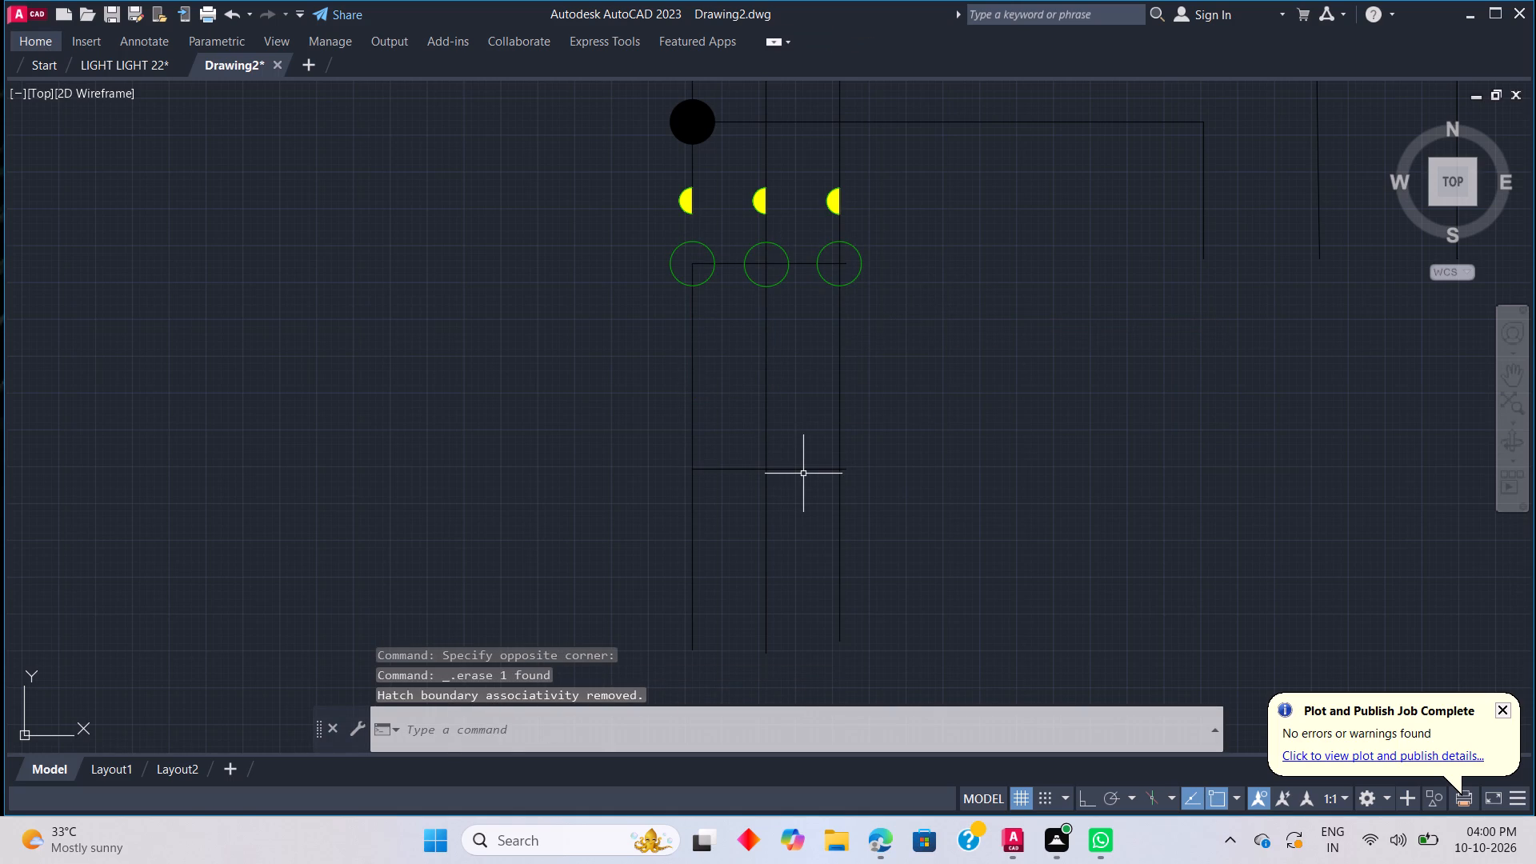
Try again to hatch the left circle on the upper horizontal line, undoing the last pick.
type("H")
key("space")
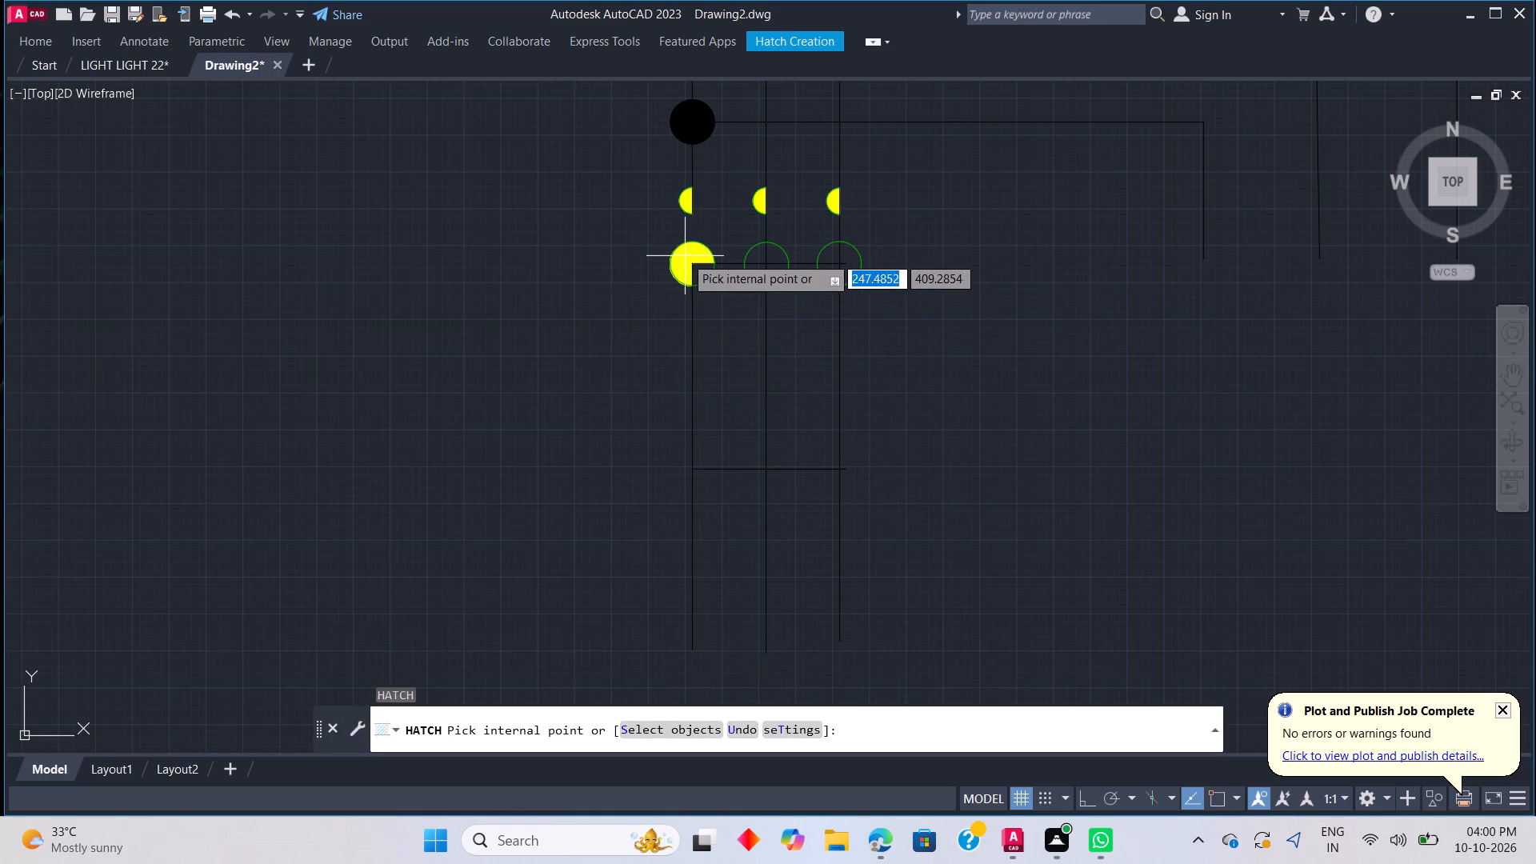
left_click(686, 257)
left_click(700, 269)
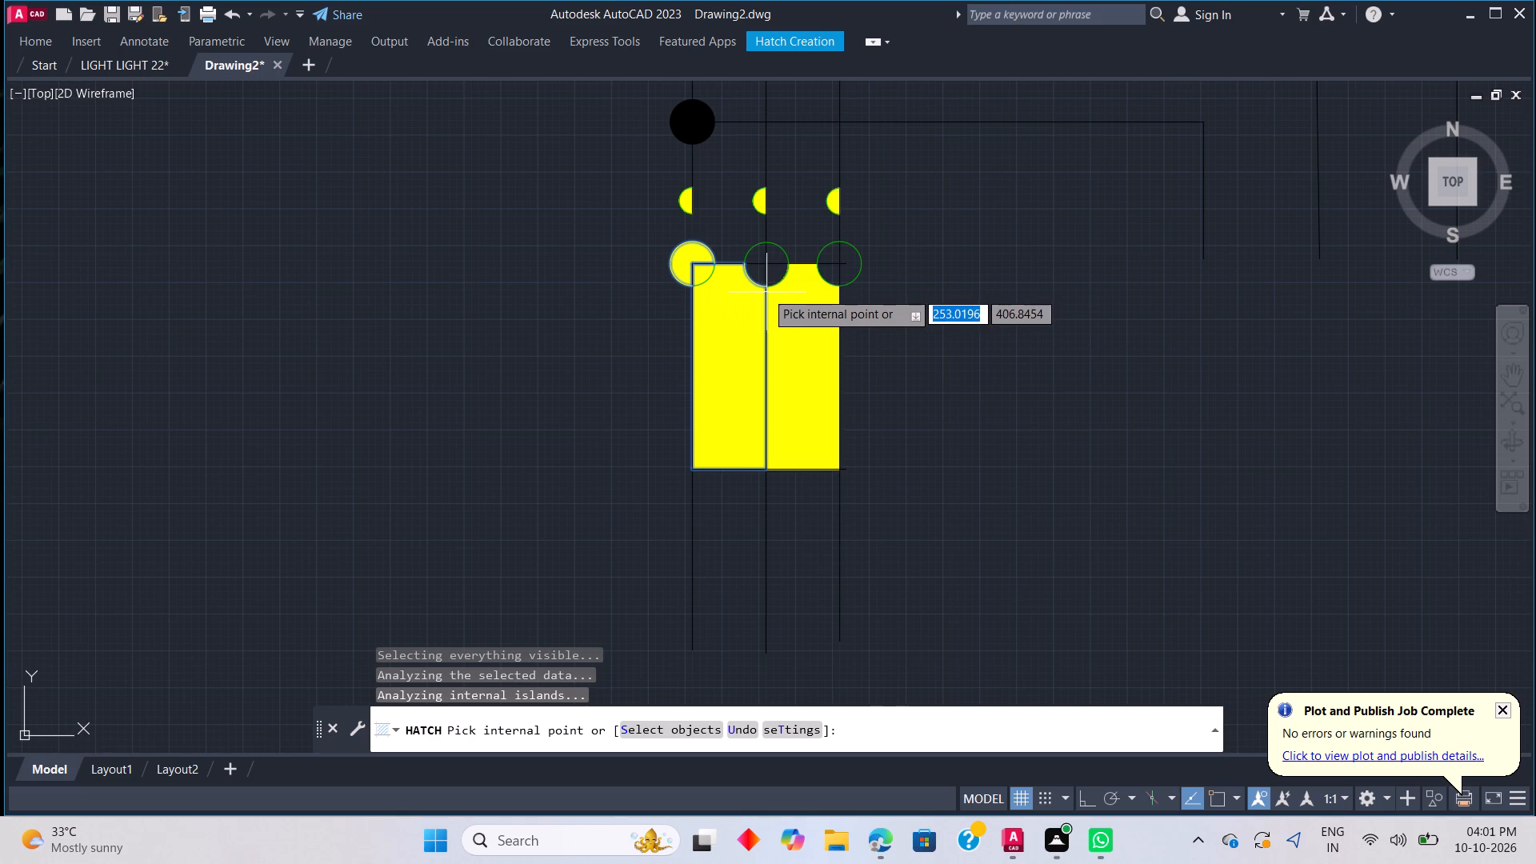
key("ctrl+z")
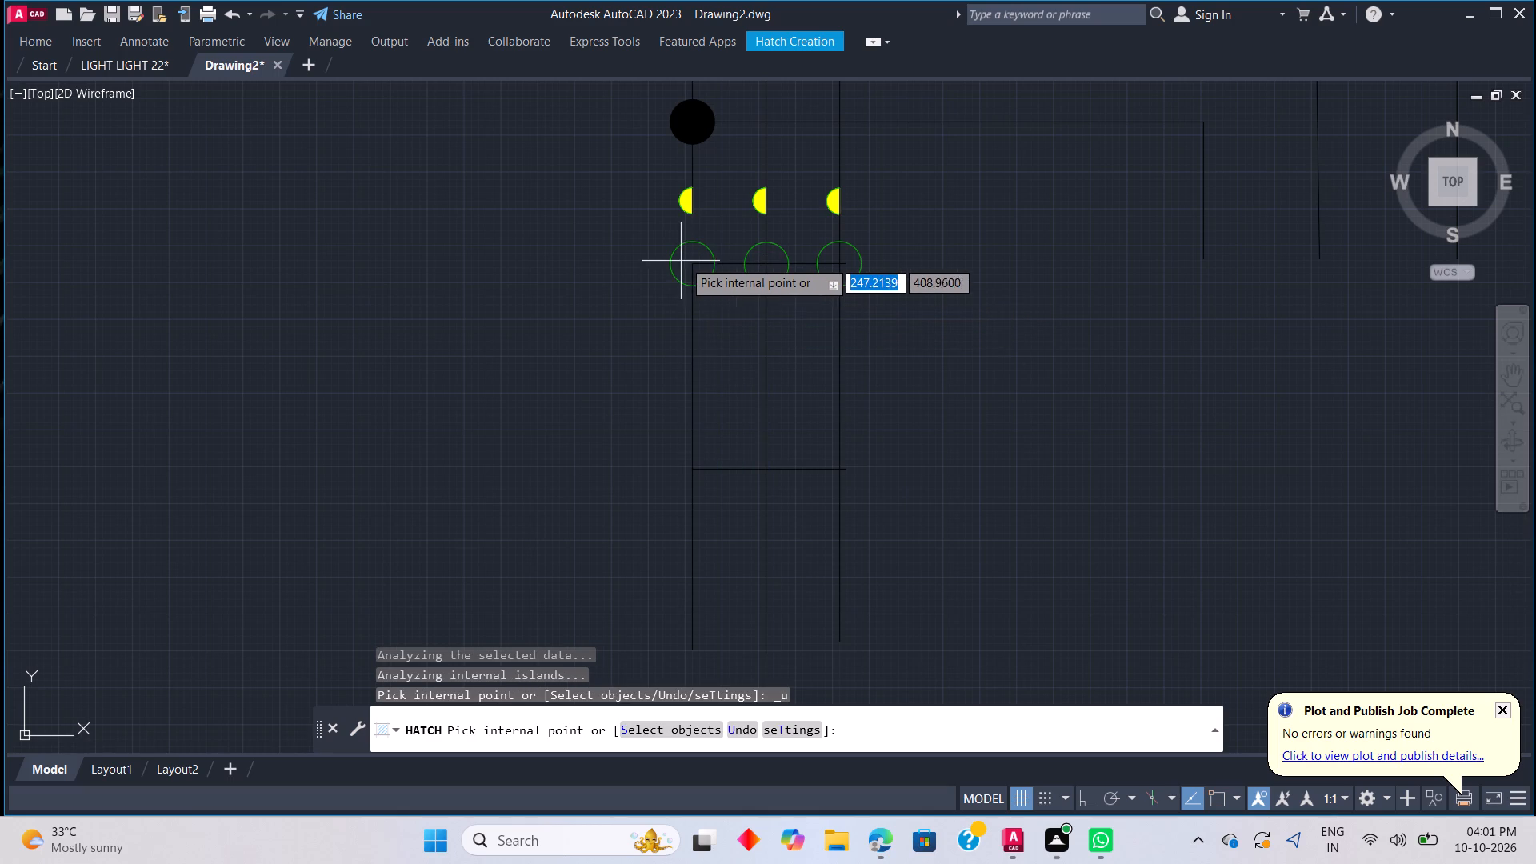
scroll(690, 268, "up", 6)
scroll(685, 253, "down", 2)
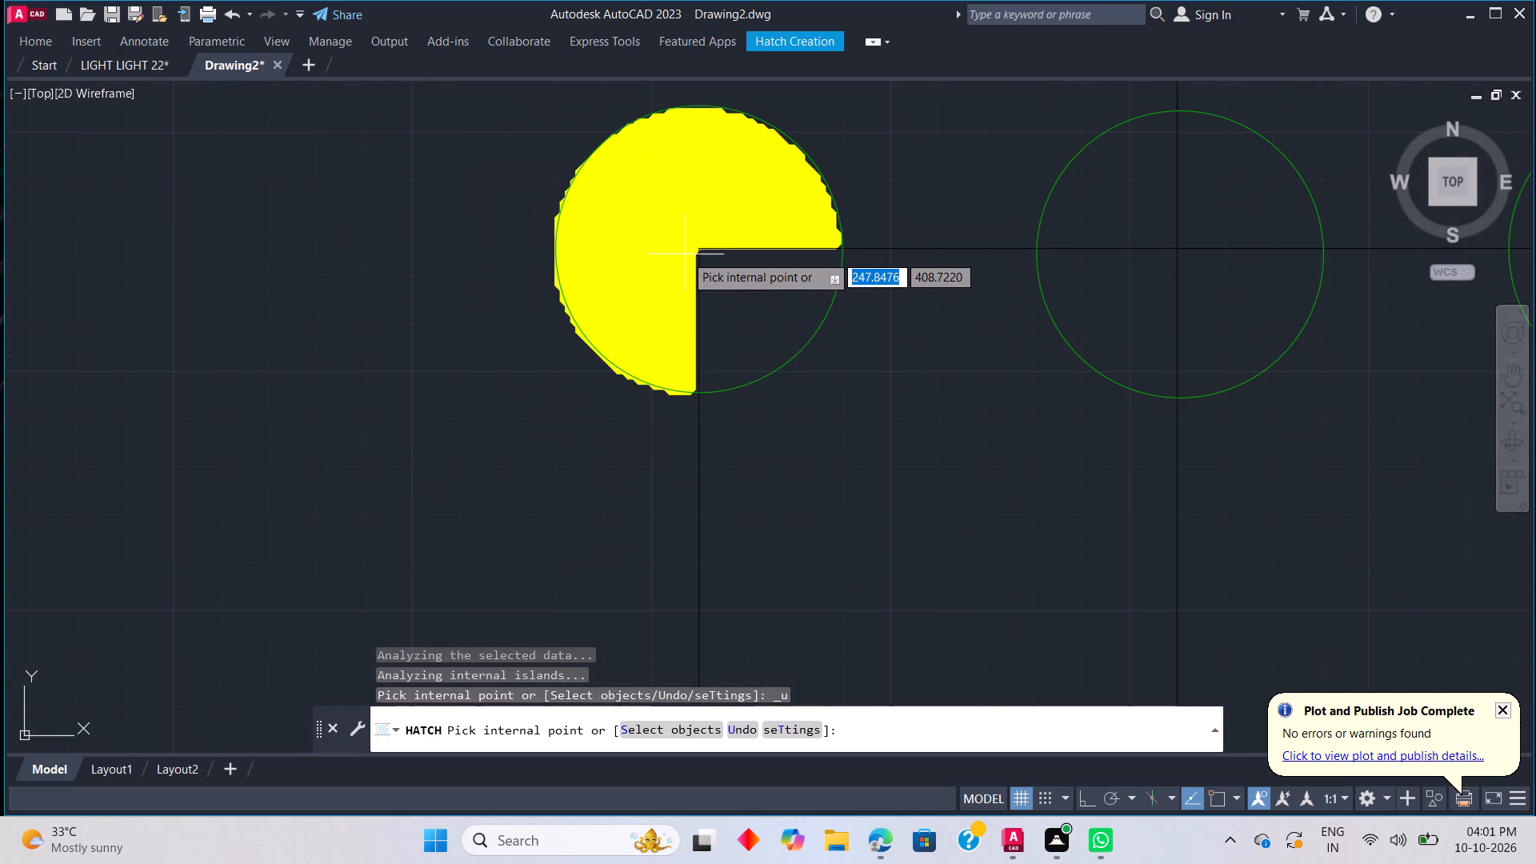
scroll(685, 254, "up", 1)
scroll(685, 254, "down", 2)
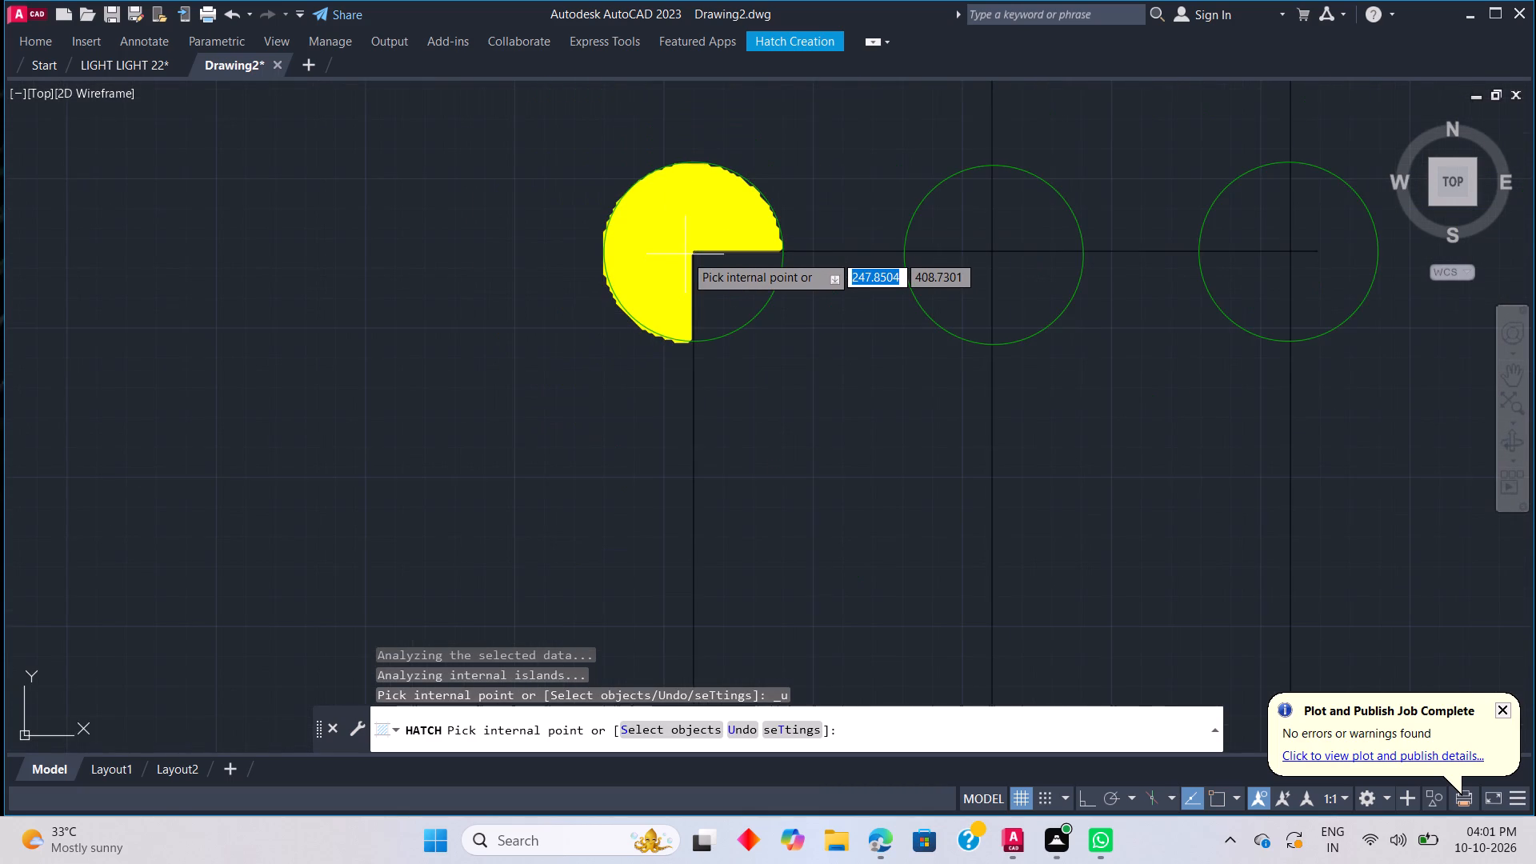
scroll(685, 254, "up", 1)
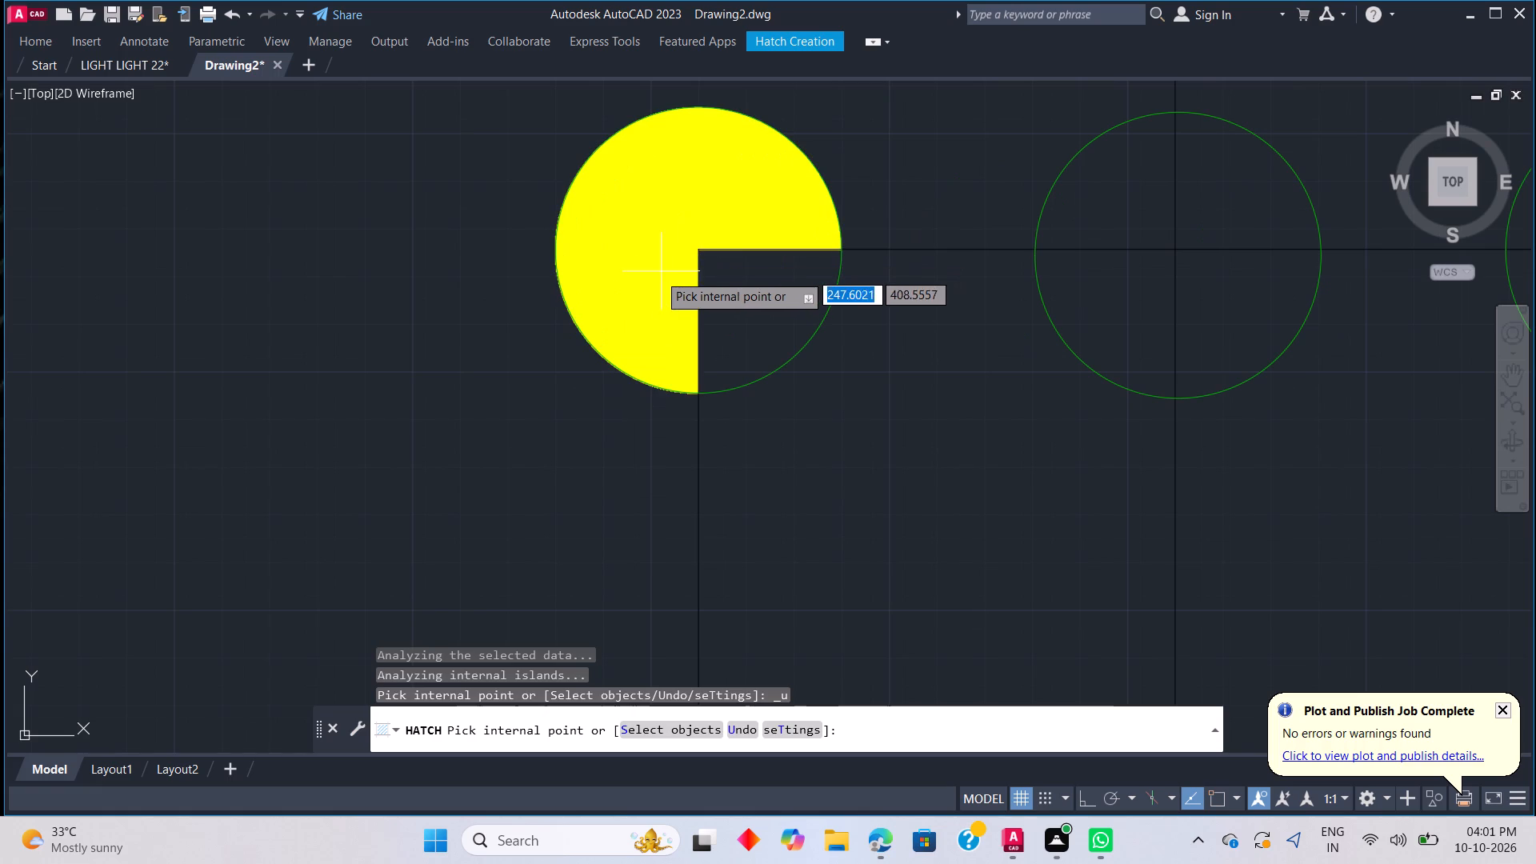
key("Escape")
Trim away the piece of the upper horizontal line that lies inside the left circle.
key("t")
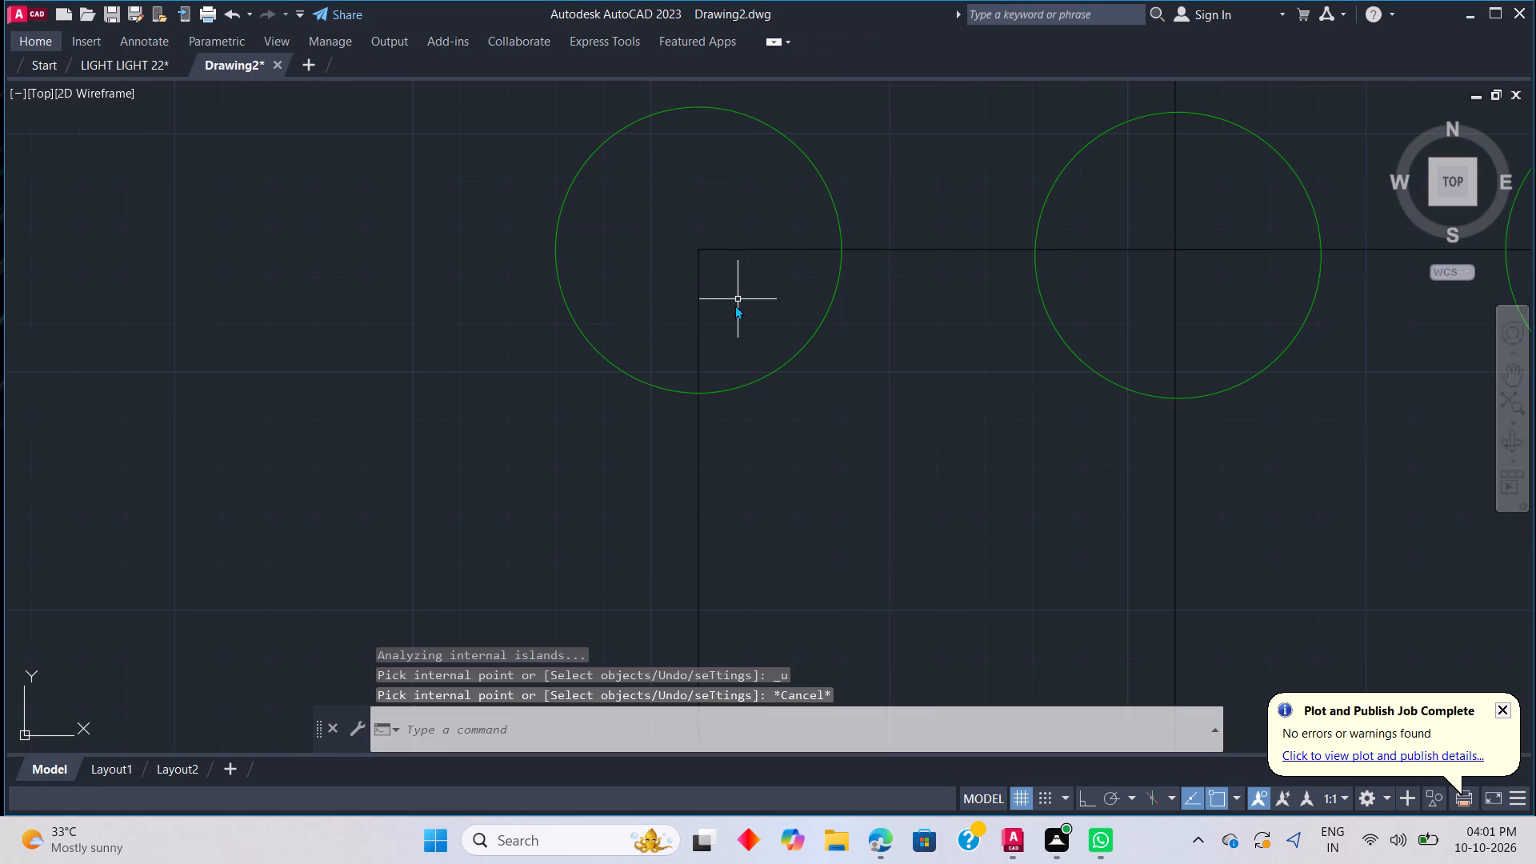
key("r")
key("space")
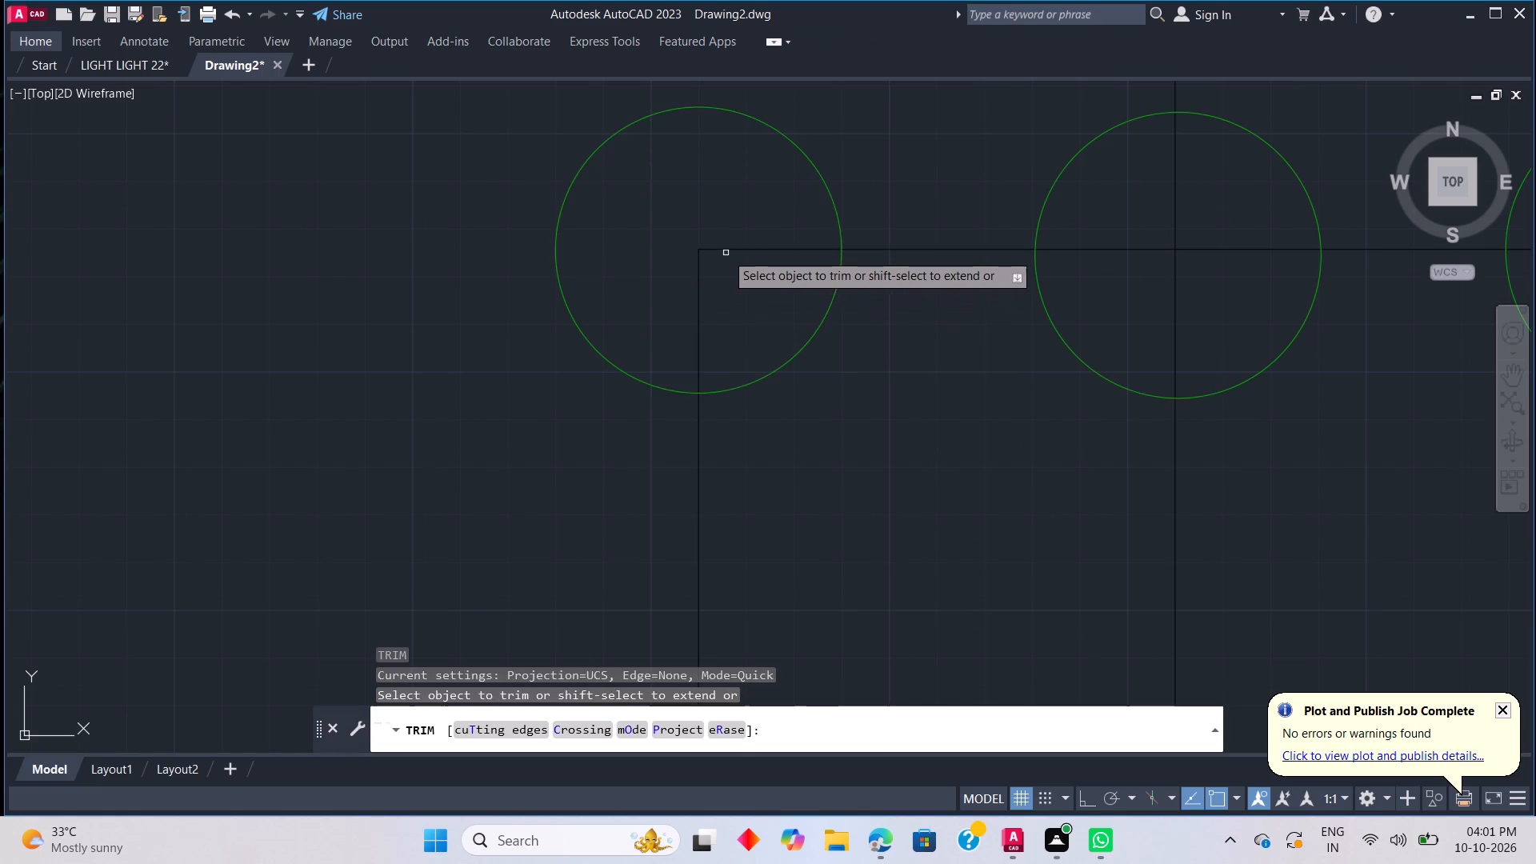
left_click(729, 249)
key("Escape")
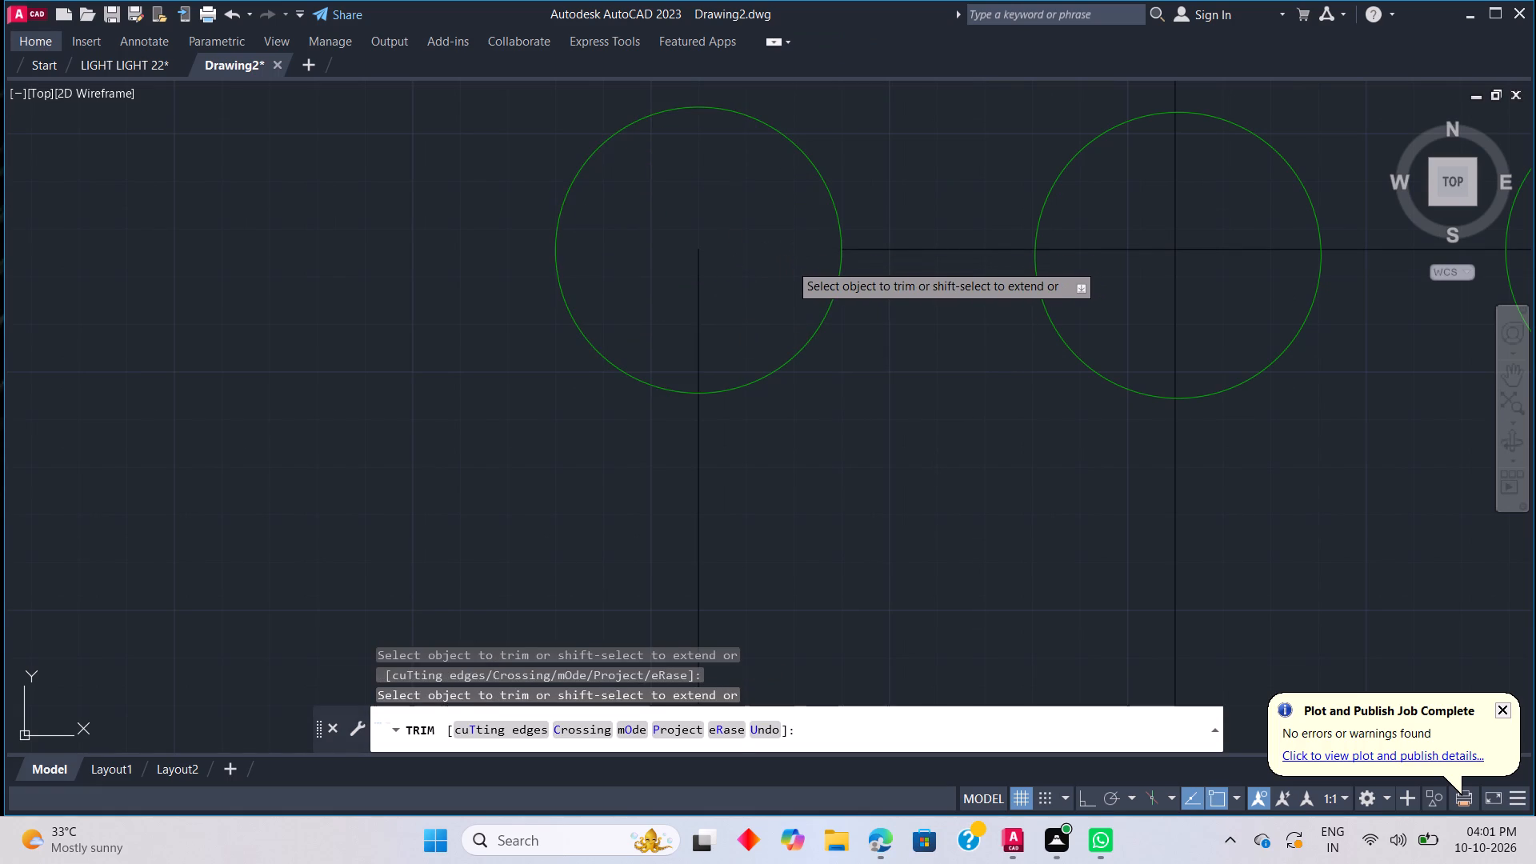
Hatch the three circles on the upper horizontal line in Layer4 yellow, filling every section of the middle and right circles.
key("h")
key("space")
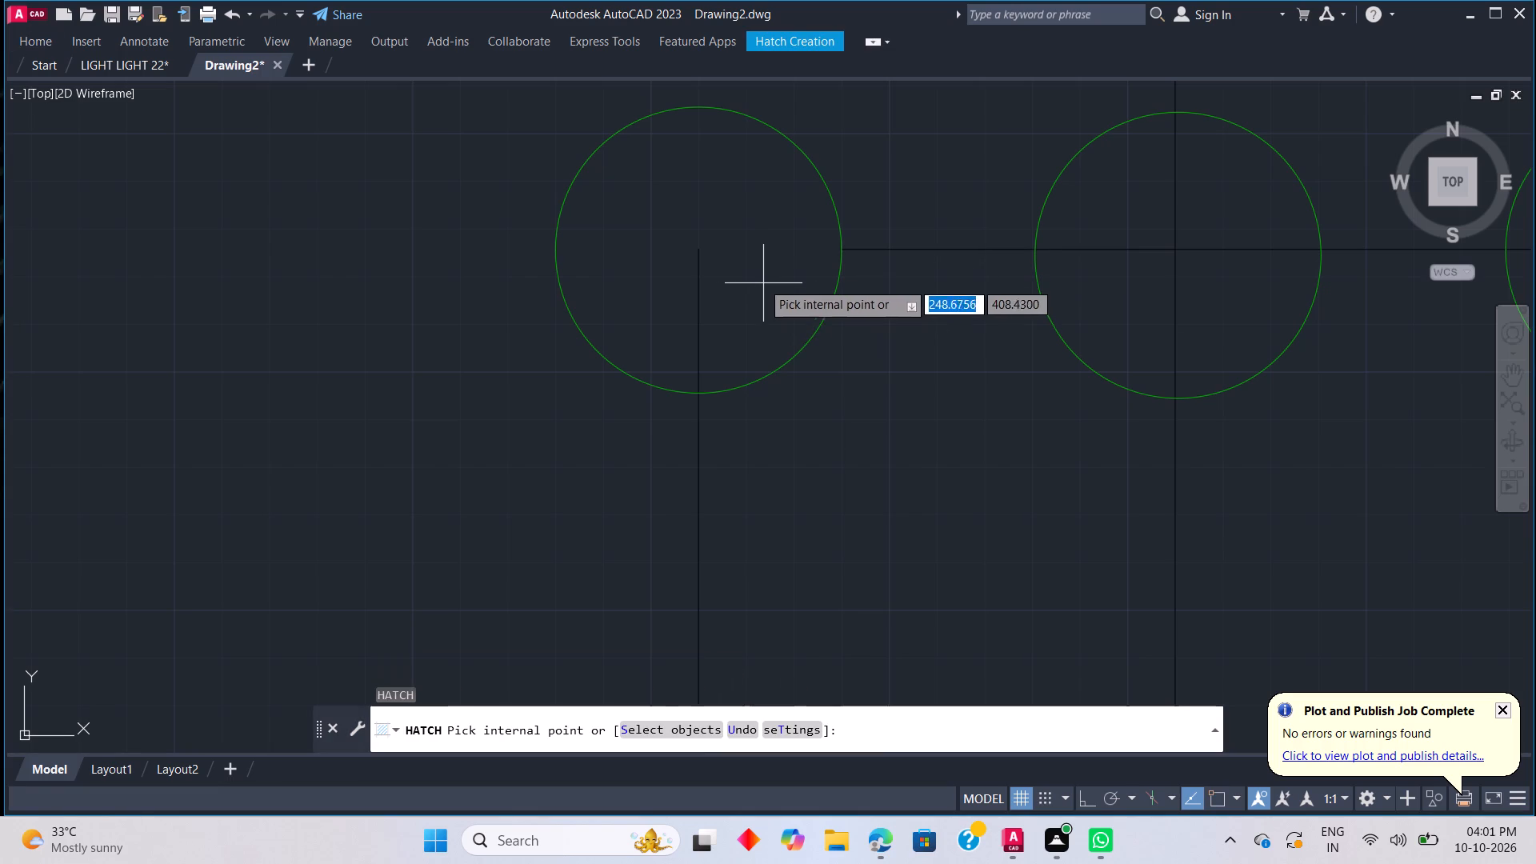
left_click(732, 258)
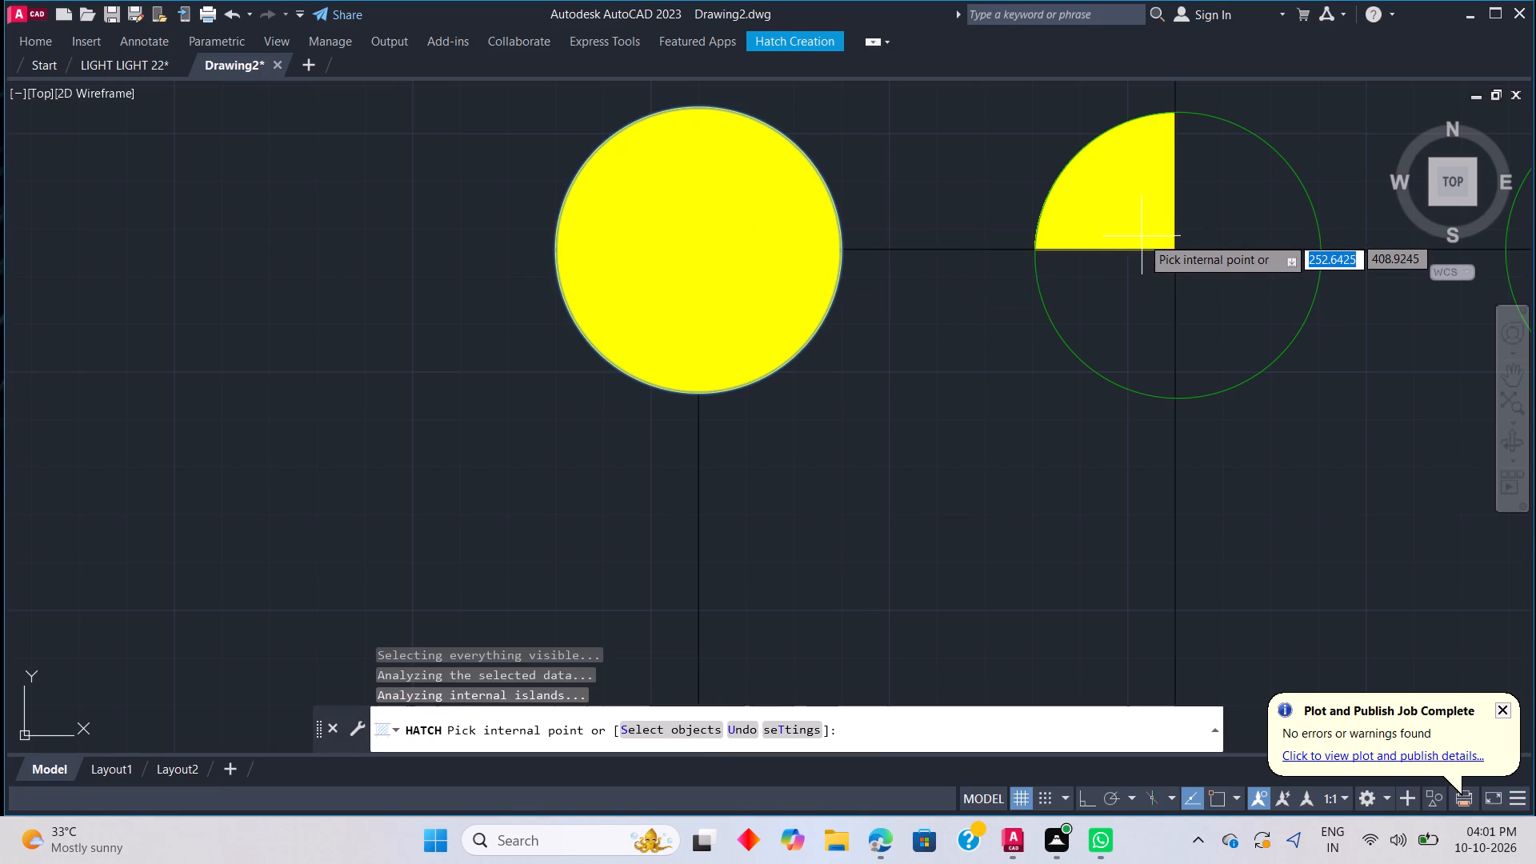
left_click(1138, 302)
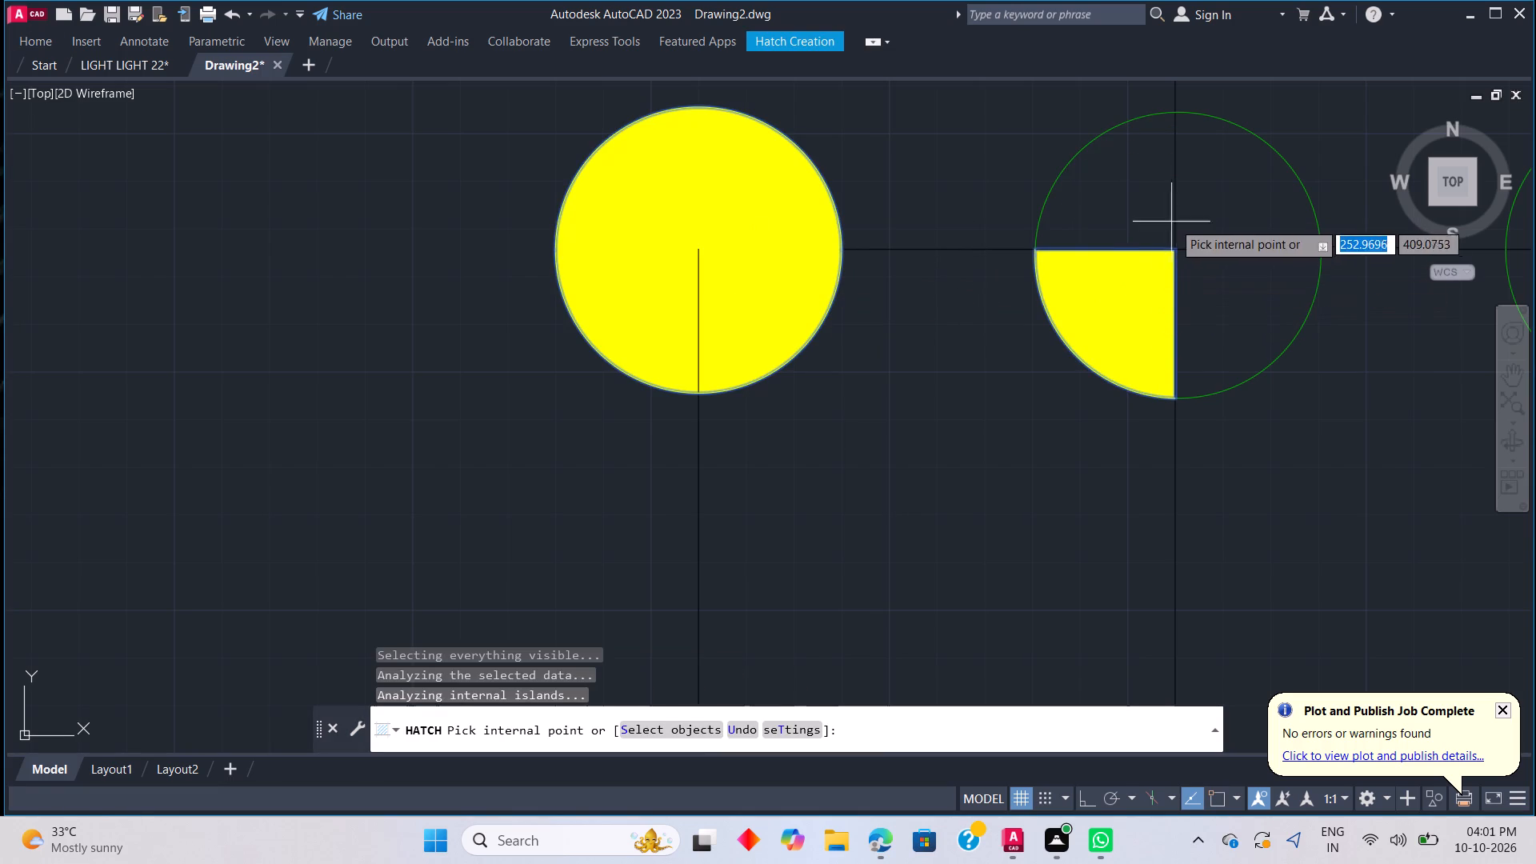
left_click(1110, 234)
left_click(1253, 277)
left_click(1230, 207)
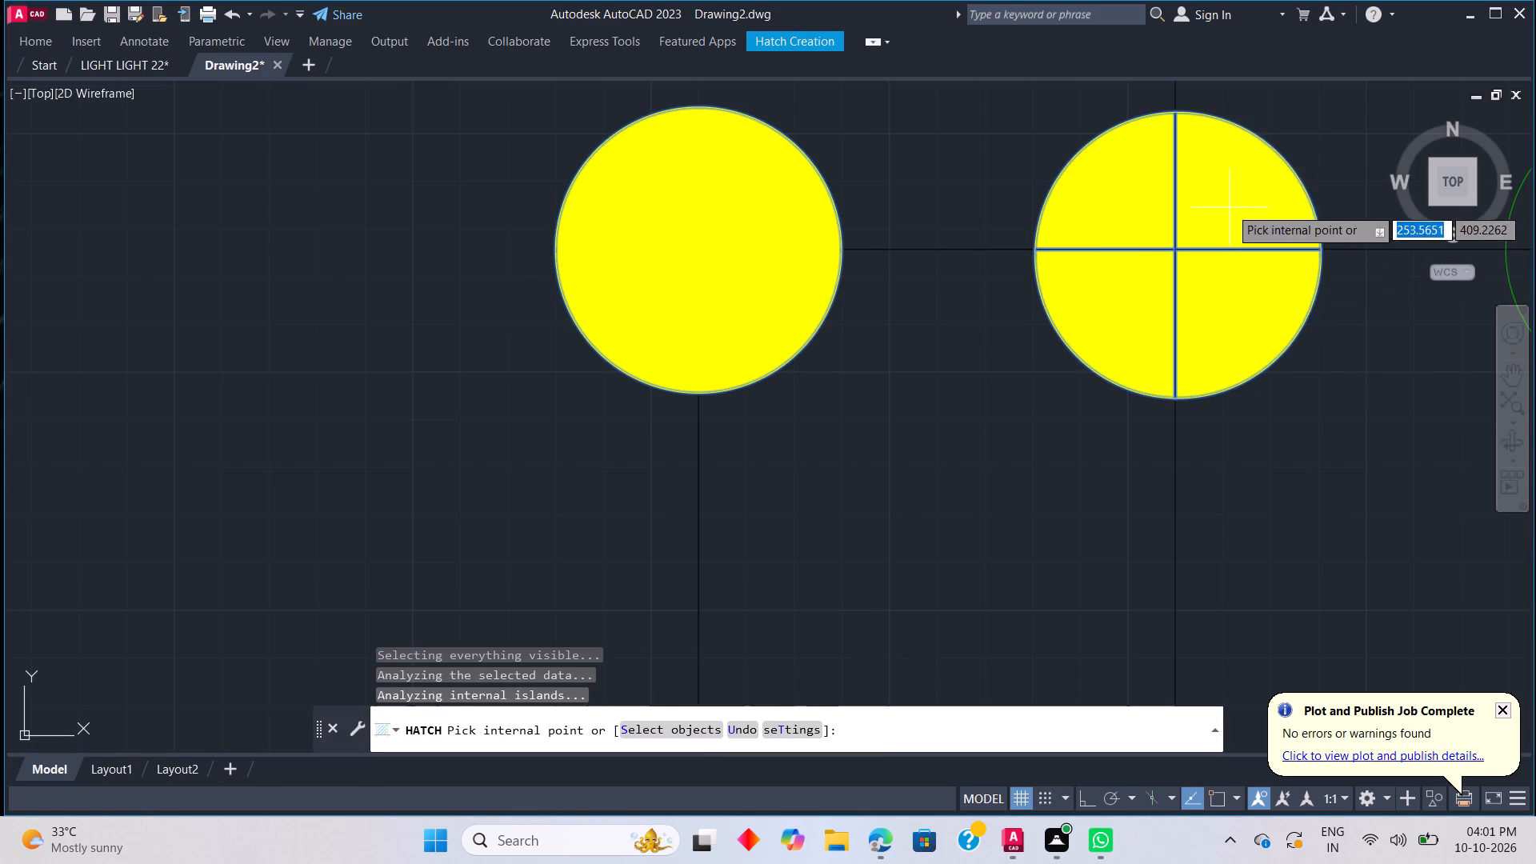
scroll(1222, 246, "down", 4)
middle_click_drag(1267, 268, 1084, 405)
scroll(1128, 409, "up", 3)
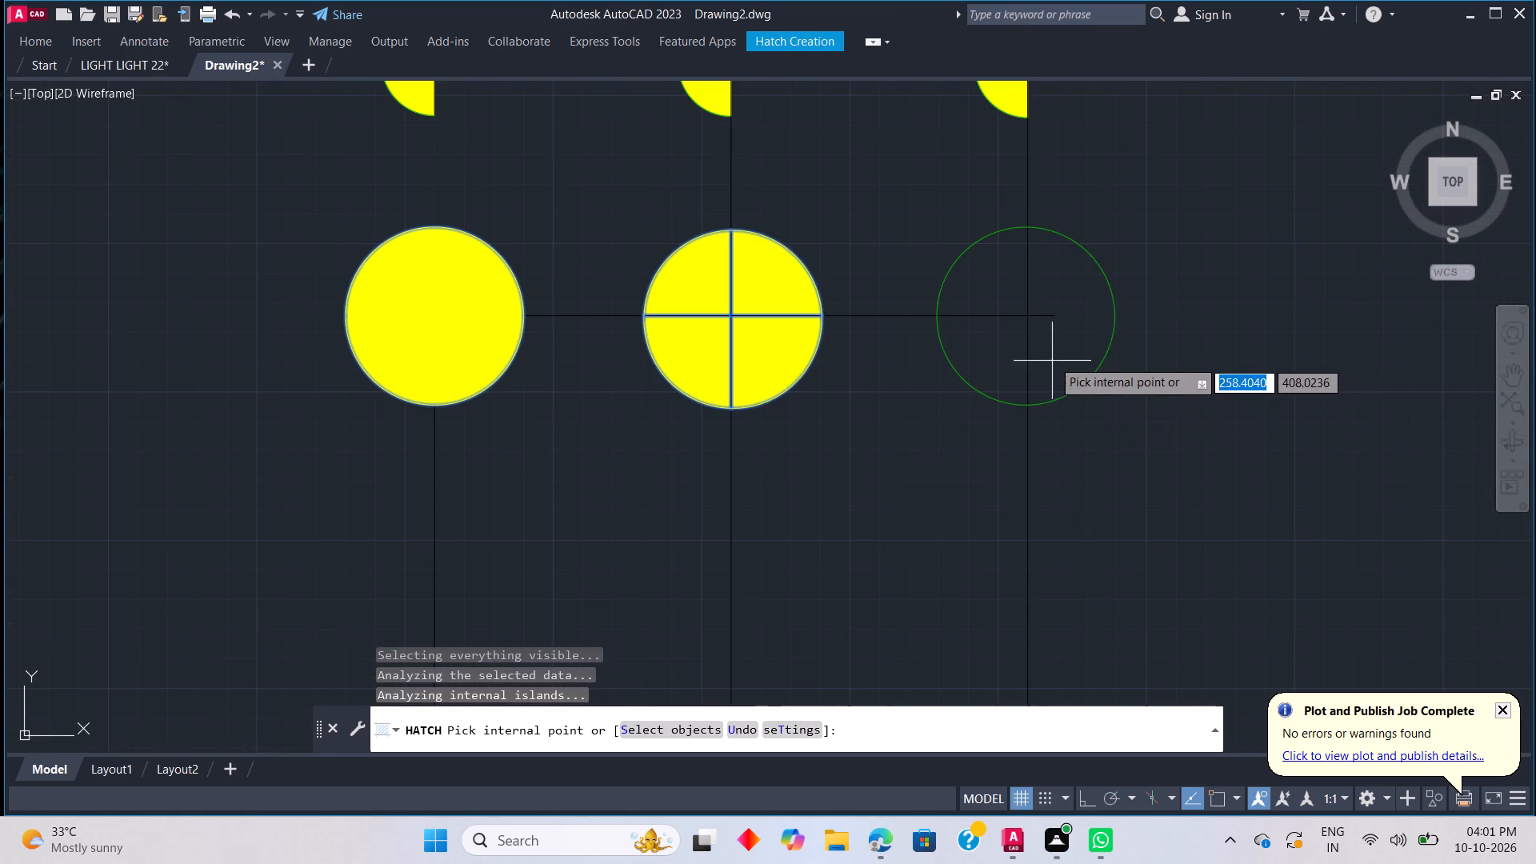
left_click(1055, 361)
left_click(983, 359)
left_click(970, 292)
scroll(1018, 356, "down", 5)
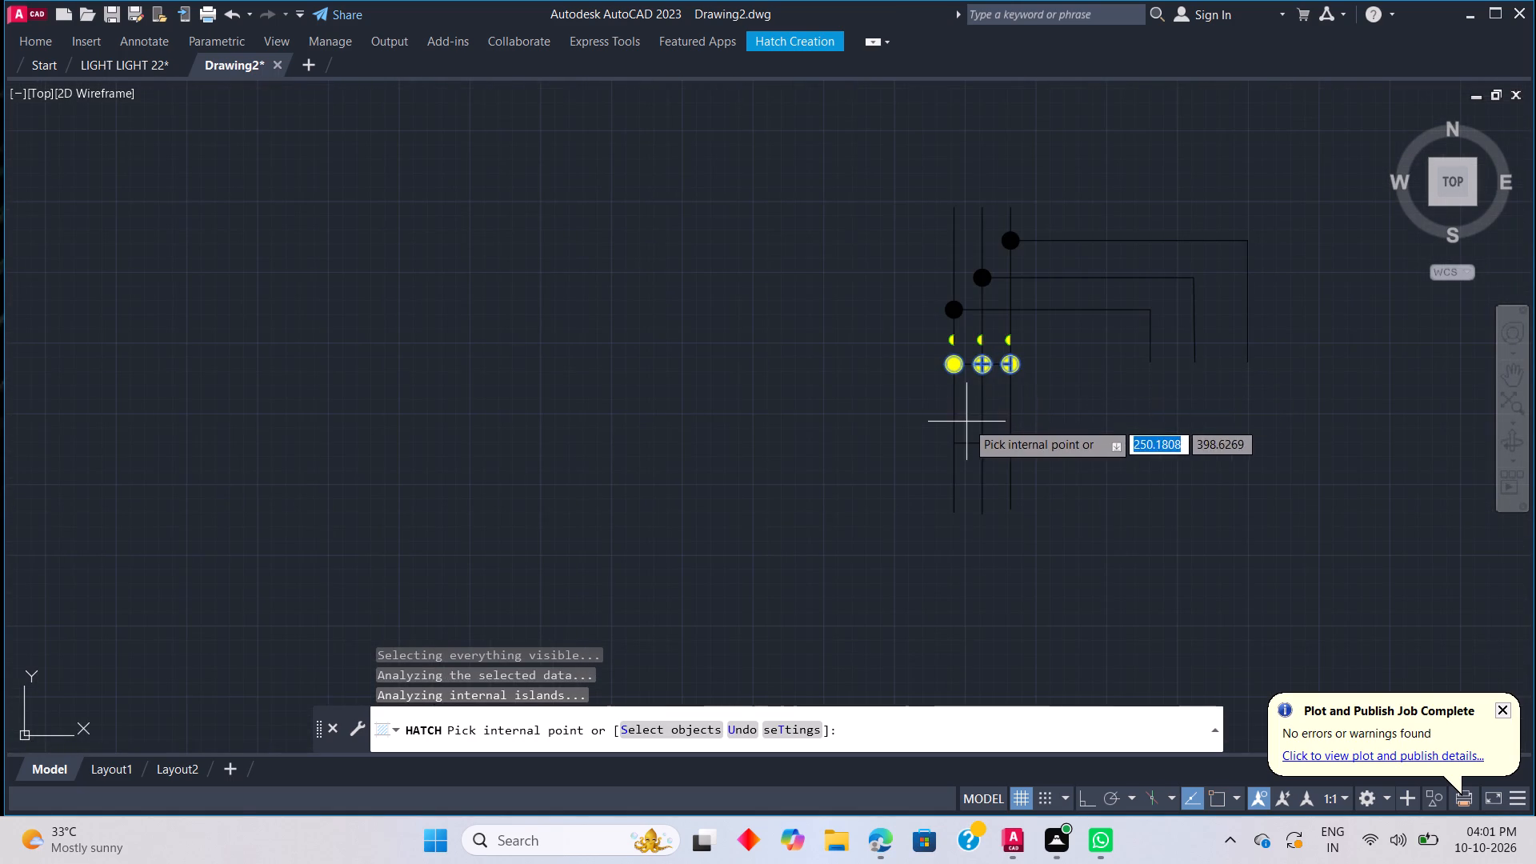
key("Escape")
Make Layer5 the current layer and set the lineweight for new objects to 0.35 mm.
scroll(964, 398, "up", 3)
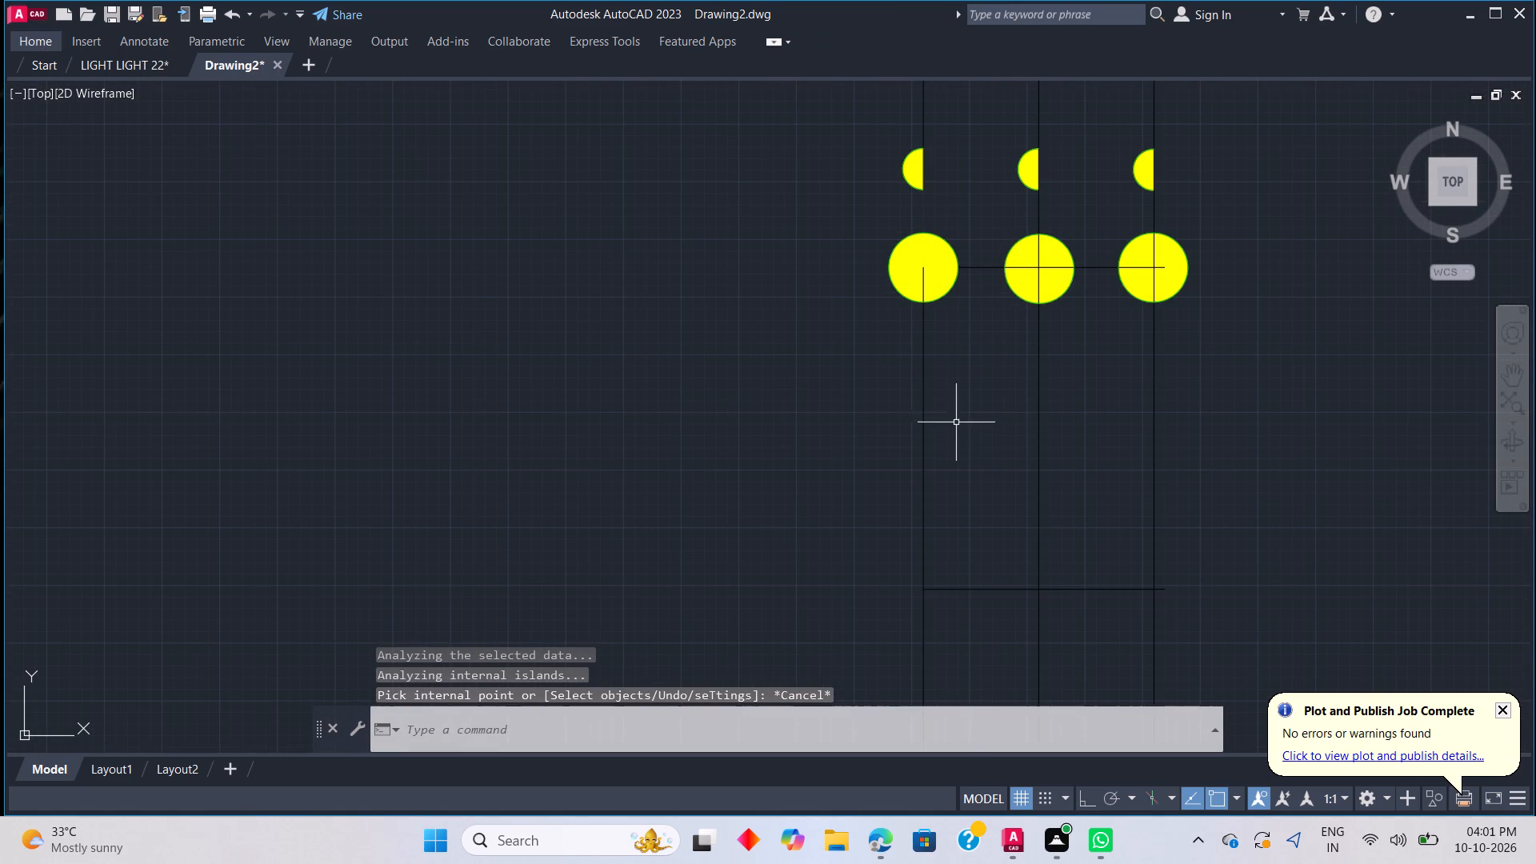
key("l")
key("space")
left_click(32, 40)
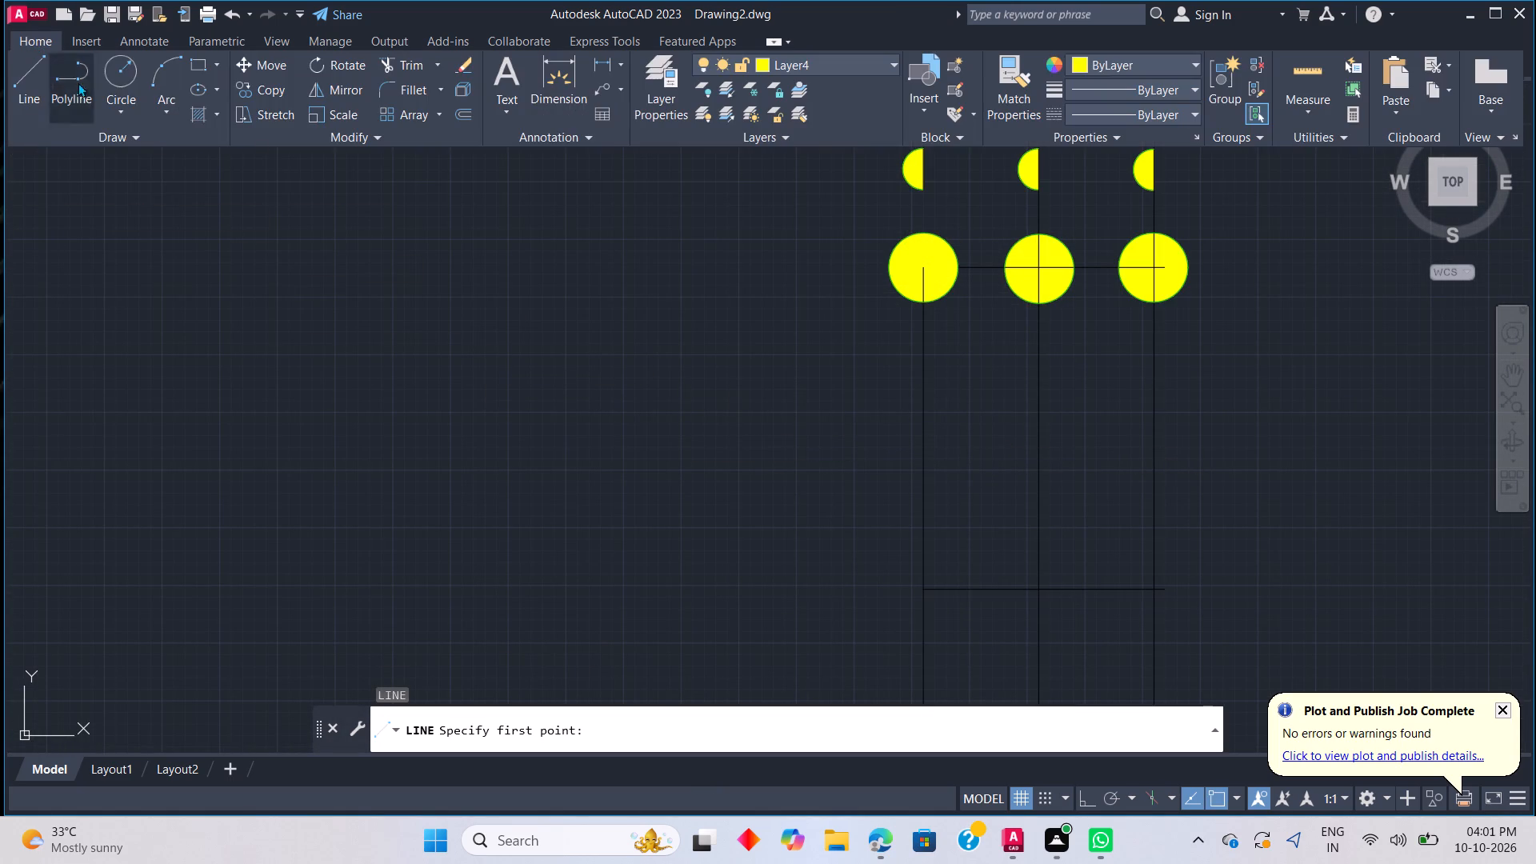
left_click(848, 64)
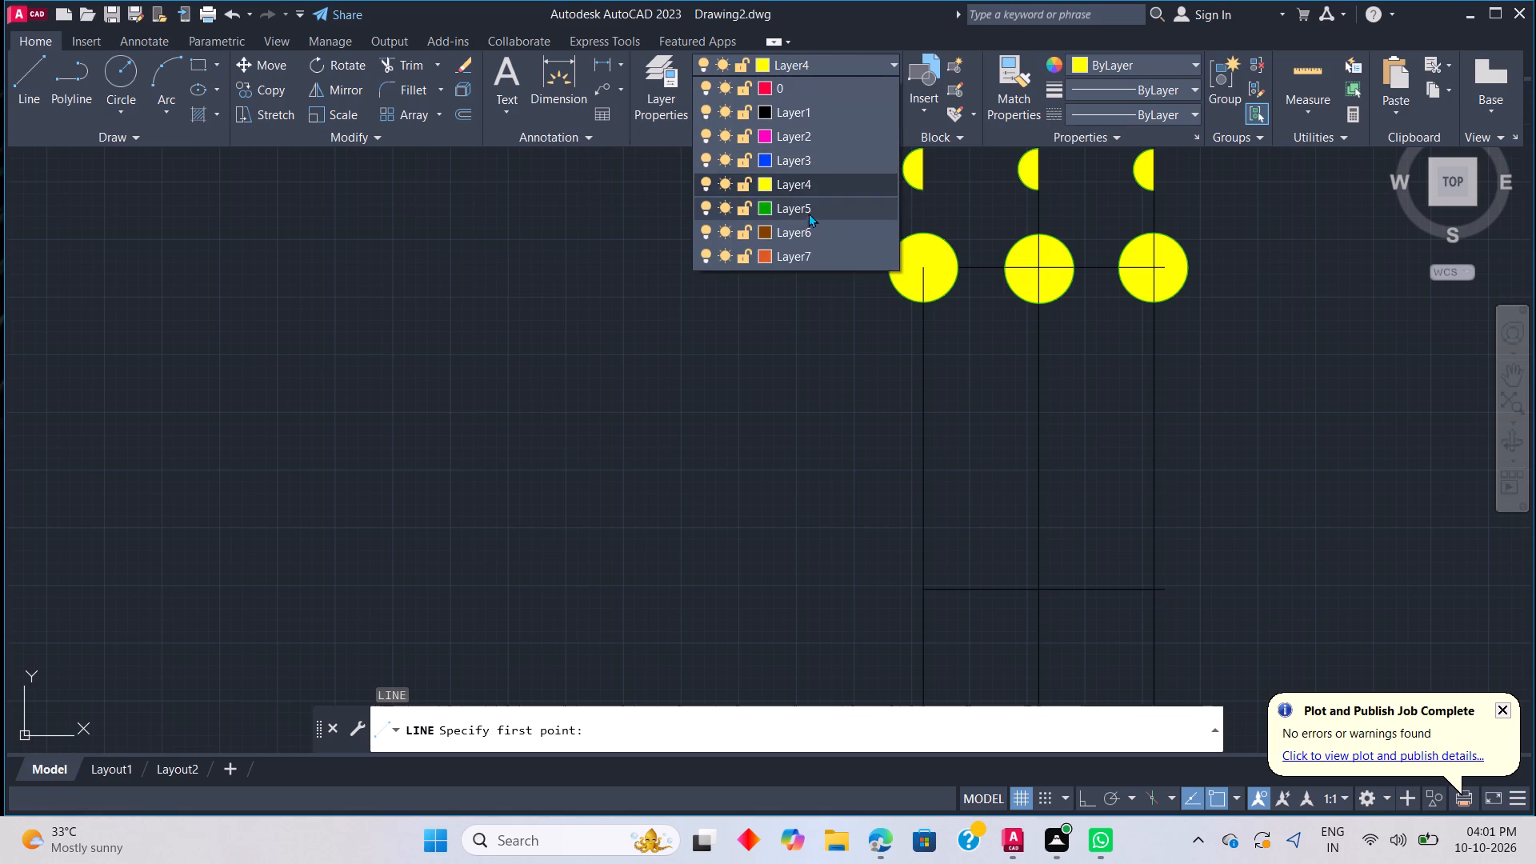
left_click(807, 215)
left_click(1178, 84)
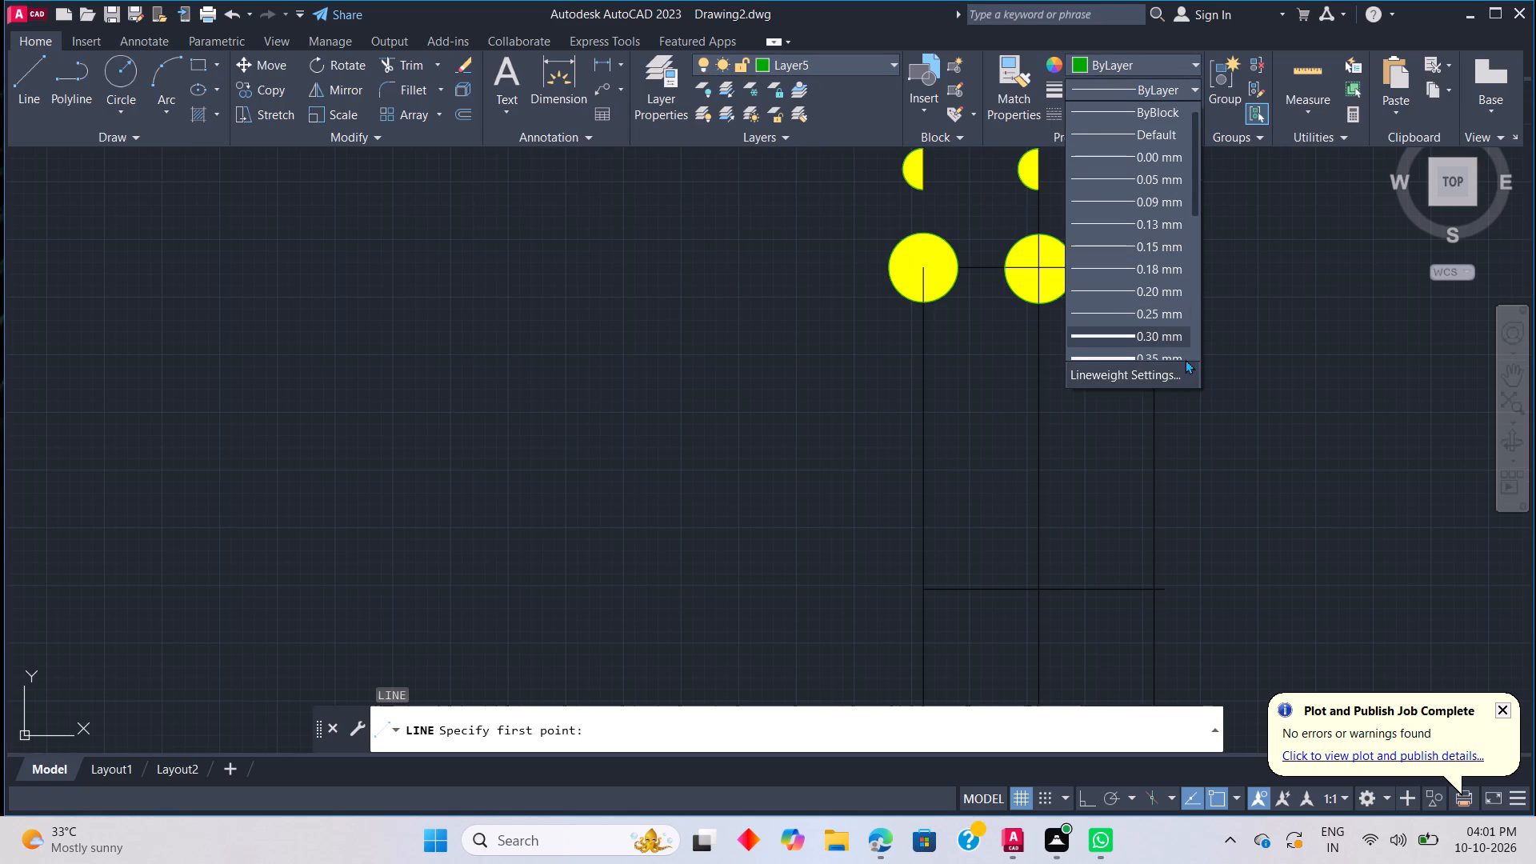
left_click(1181, 352)
Look through the linetypes available to load from acad.lin, then close the linetype manager without loading any.
left_click(1154, 114)
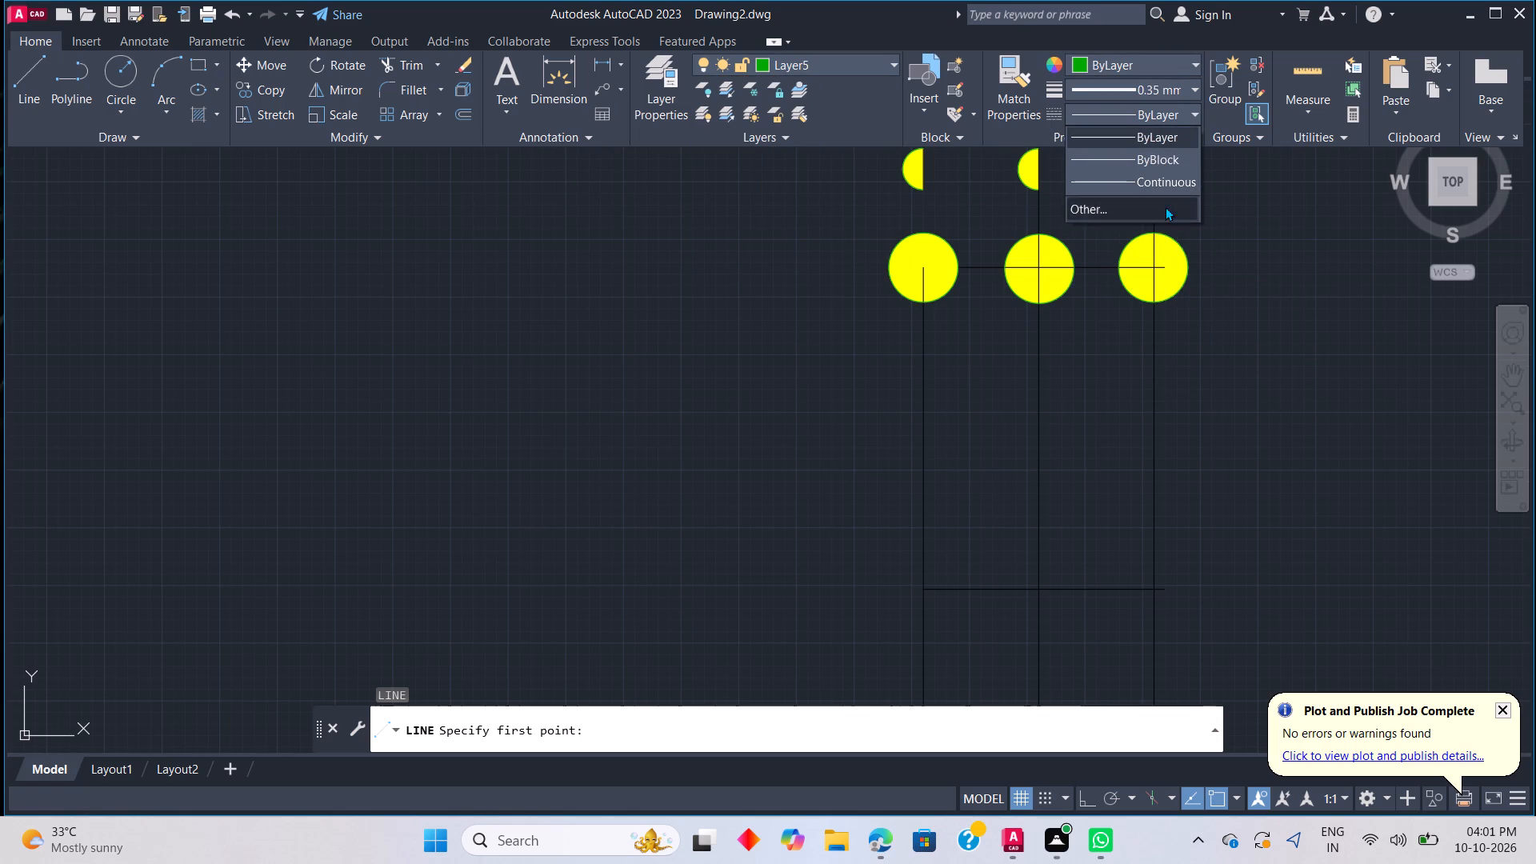
scroll(1136, 180, "down", 1)
left_click(1129, 204)
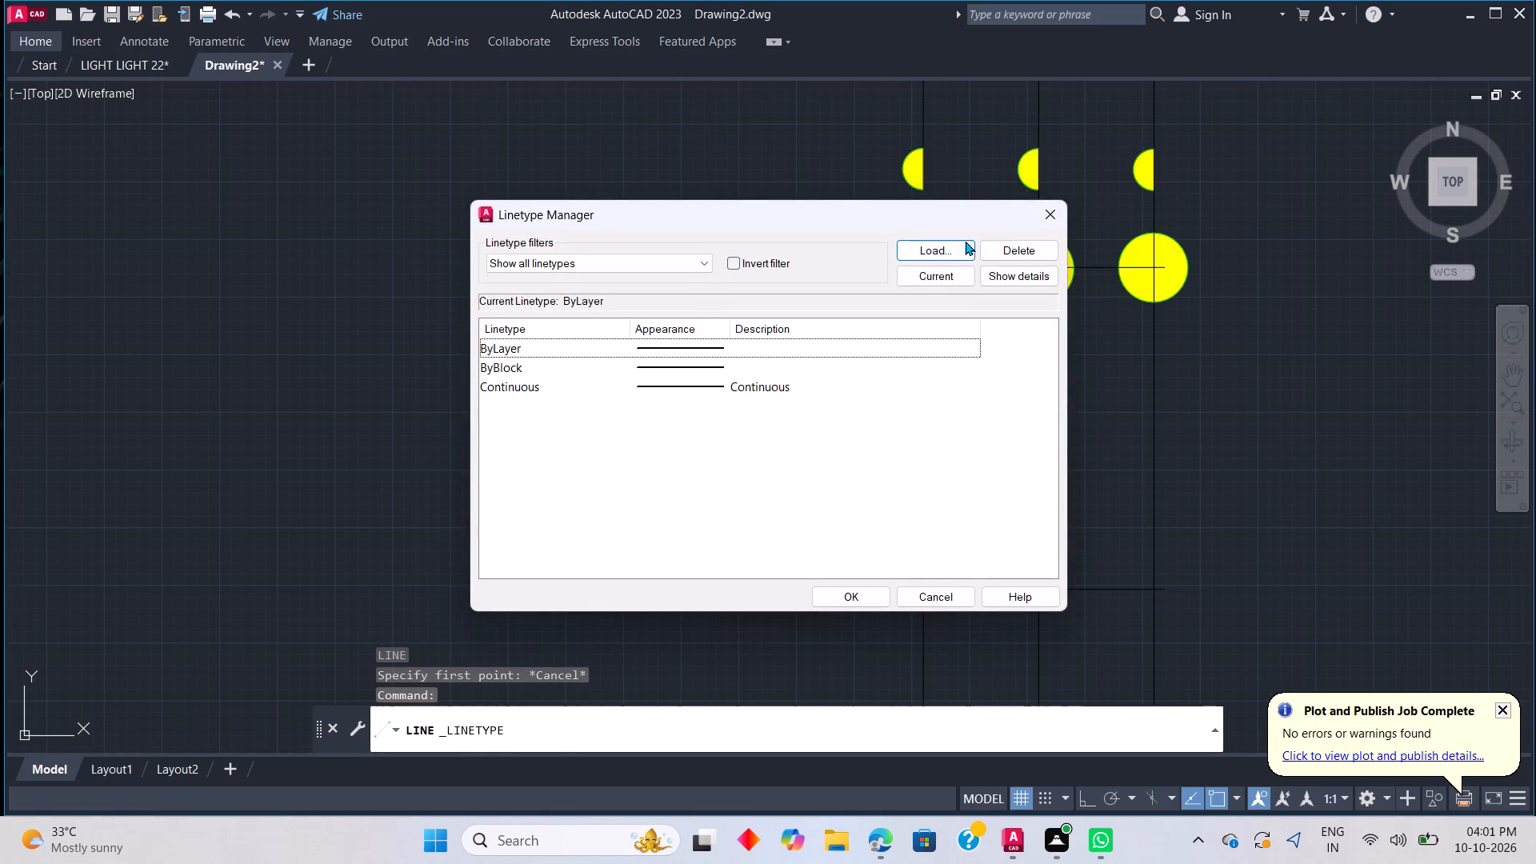
left_click(949, 253)
scroll(852, 411, "down", 13)
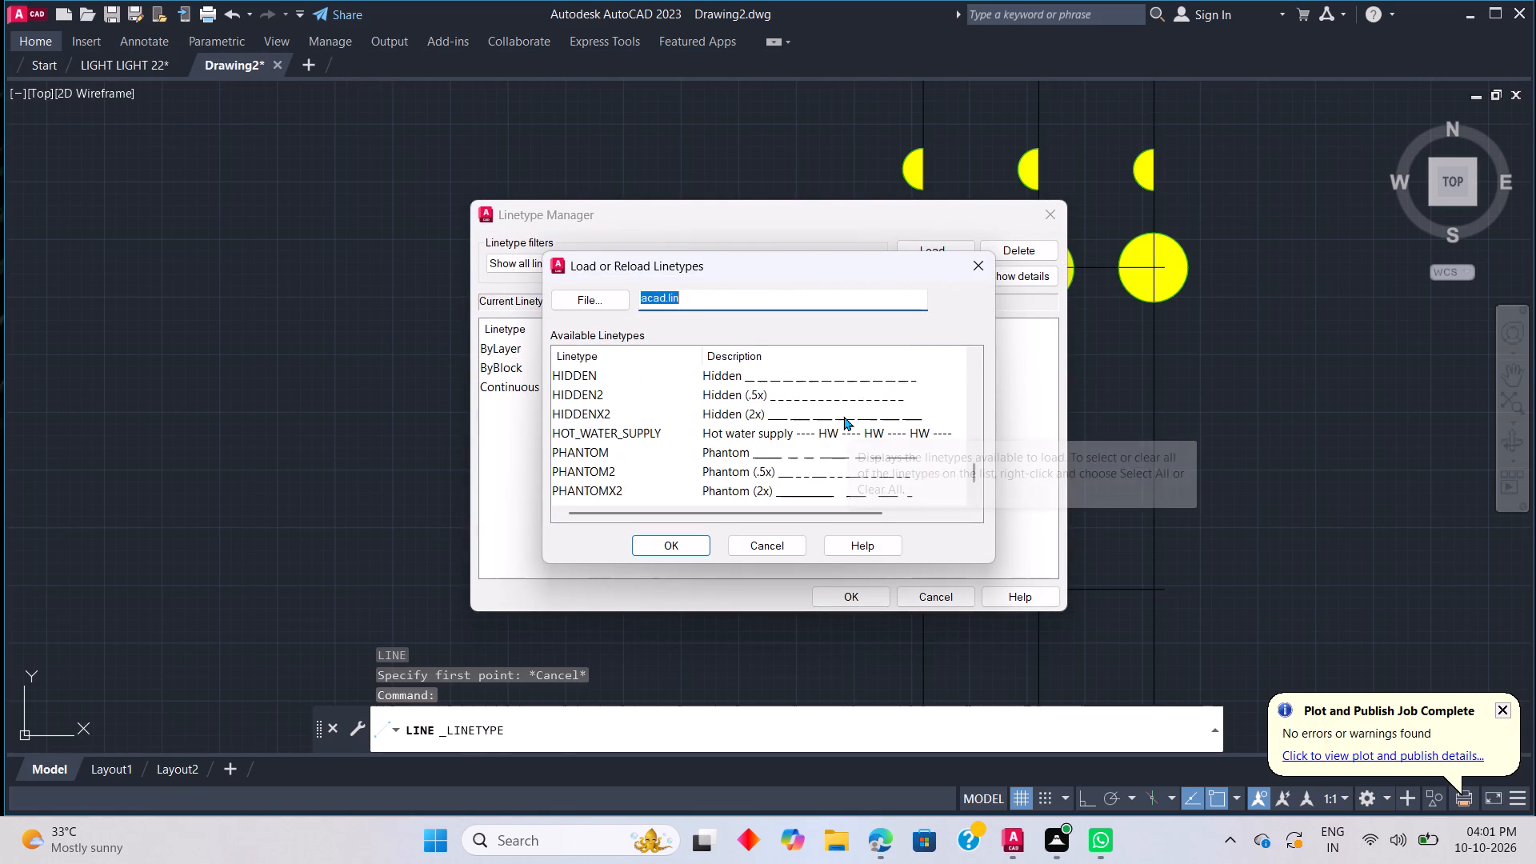
scroll(843, 416, "down", 13)
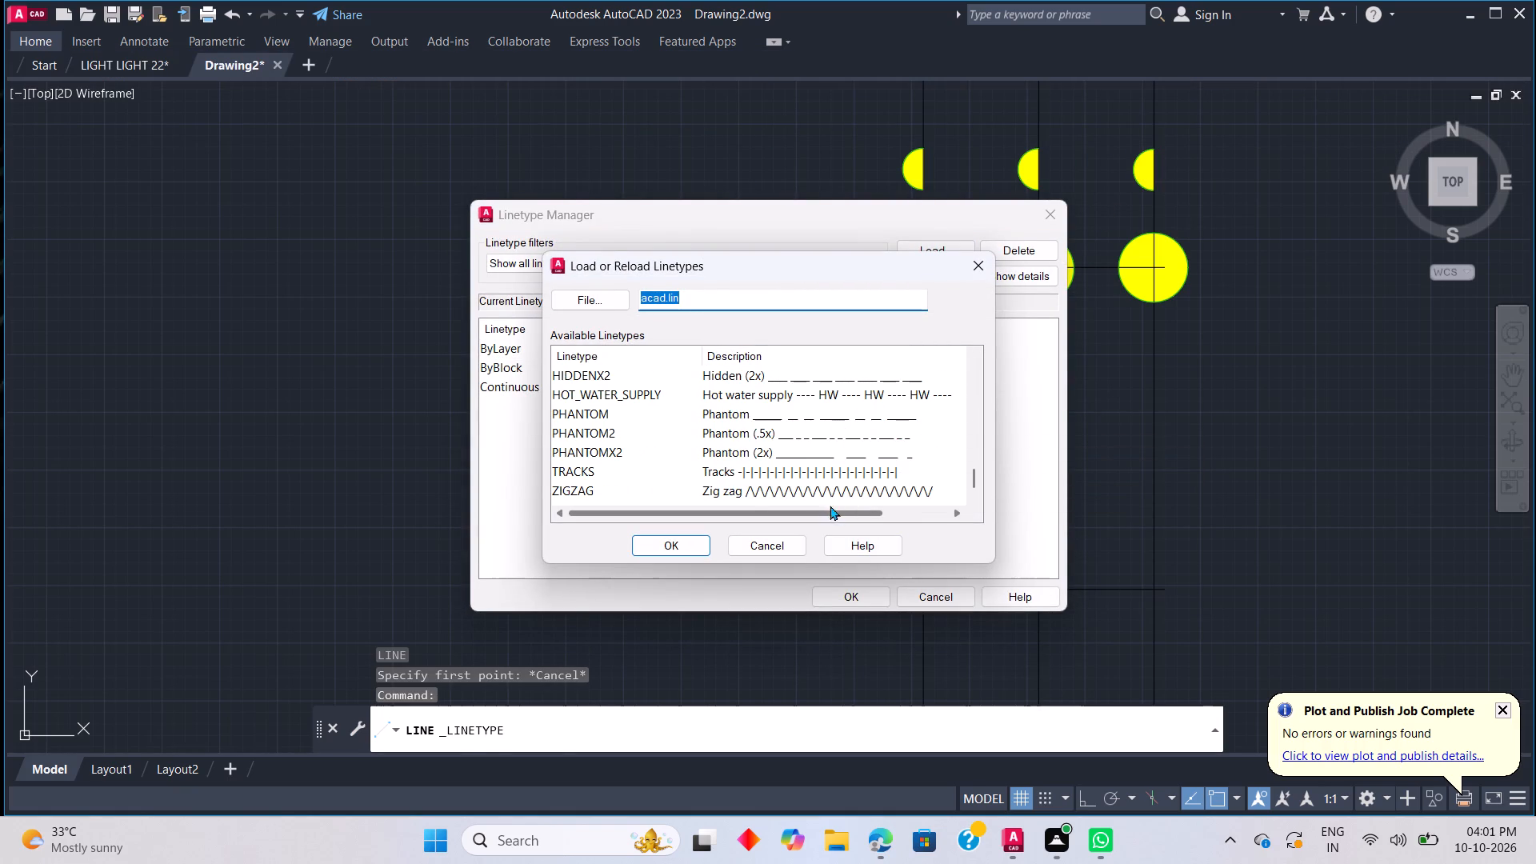
scroll(818, 514, "up", 5)
scroll(818, 446, "up", 3)
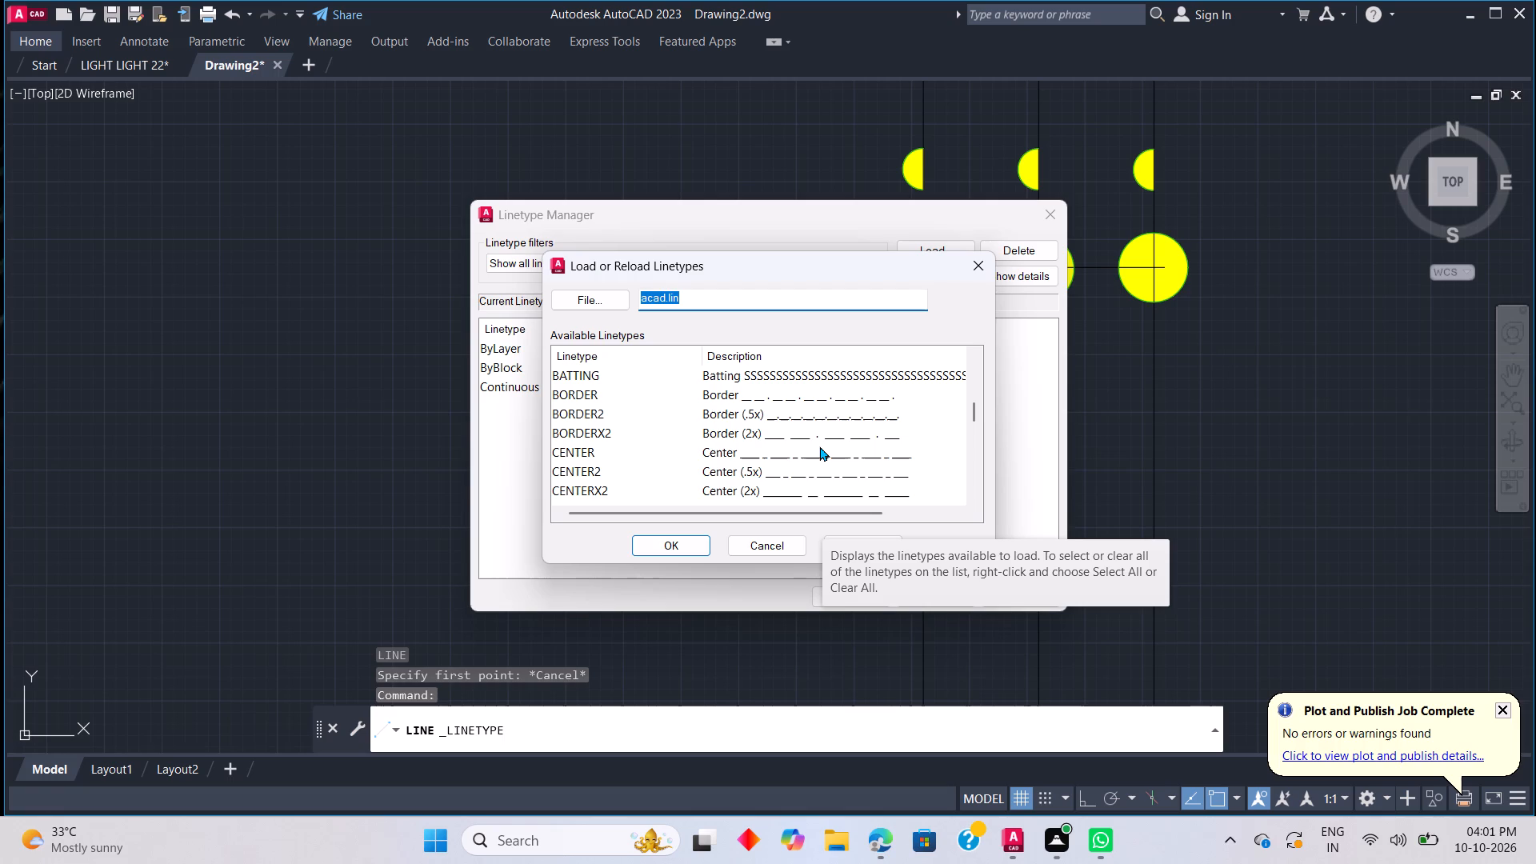
scroll(816, 451, "up", 11)
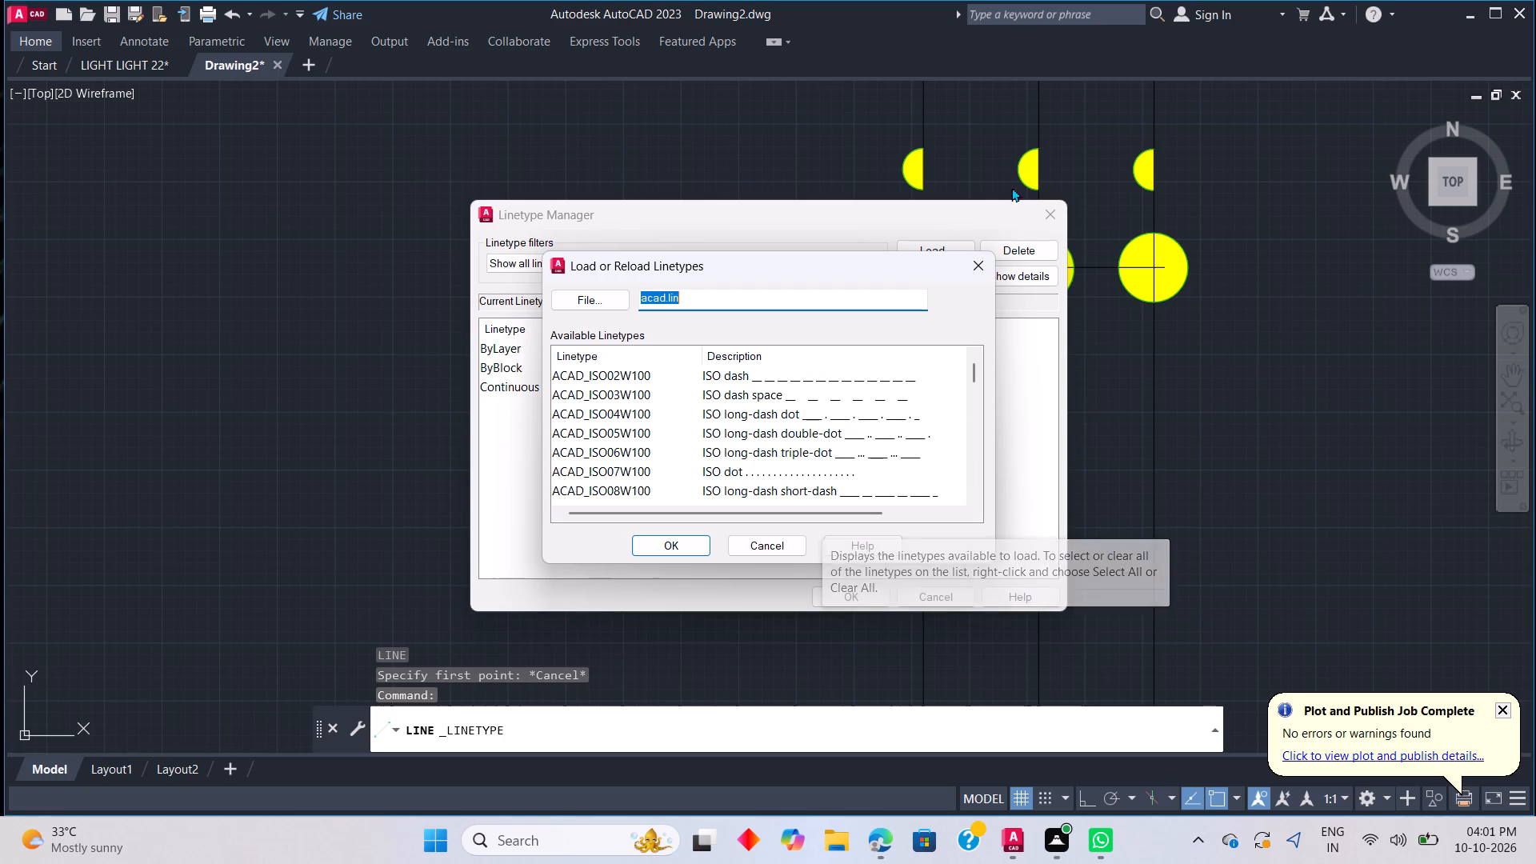
left_click(977, 270)
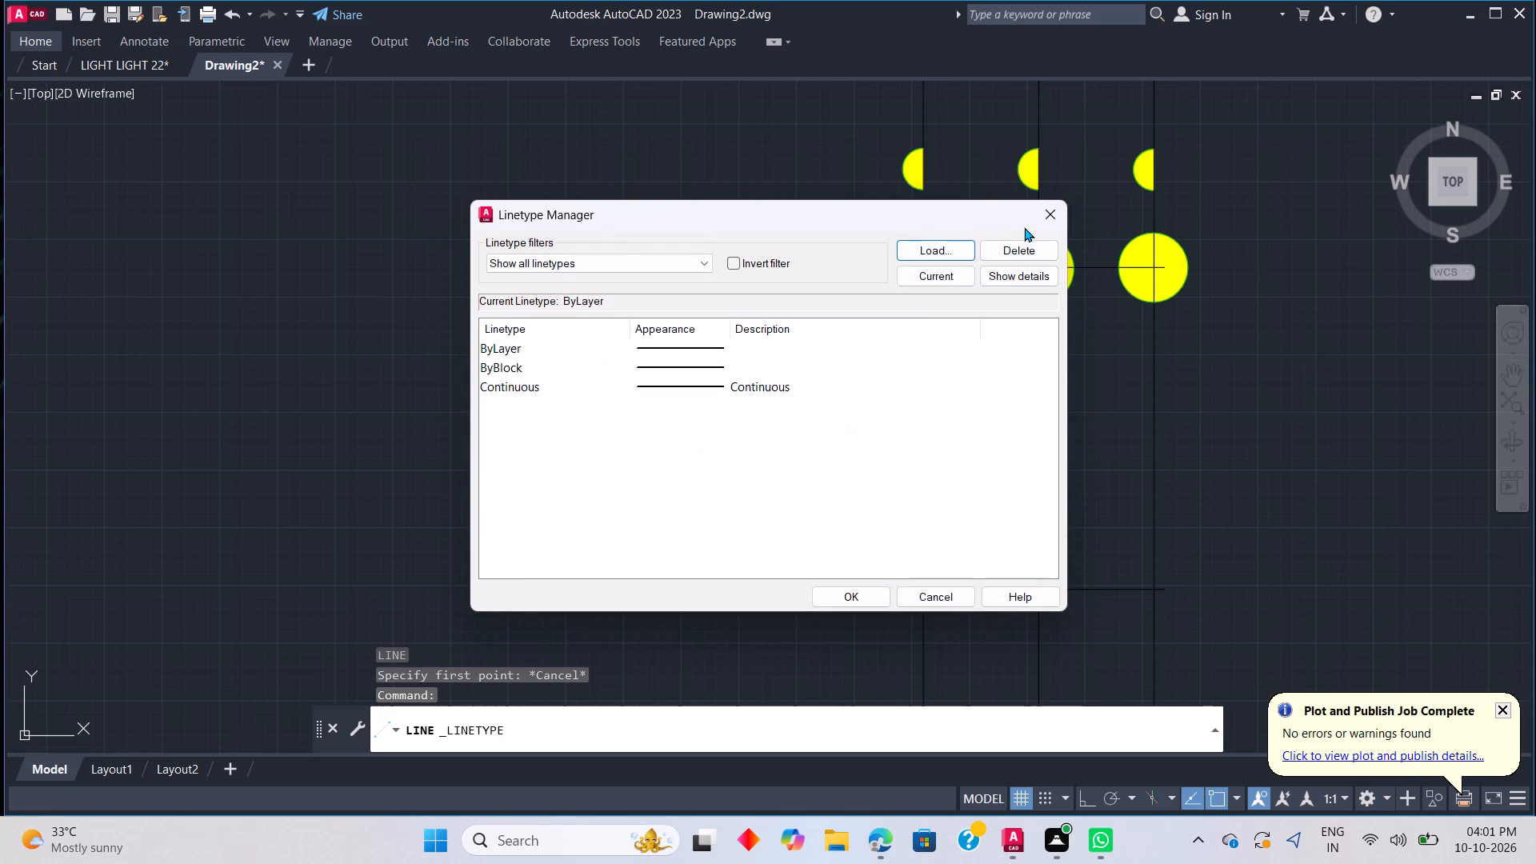
left_click(1035, 222)
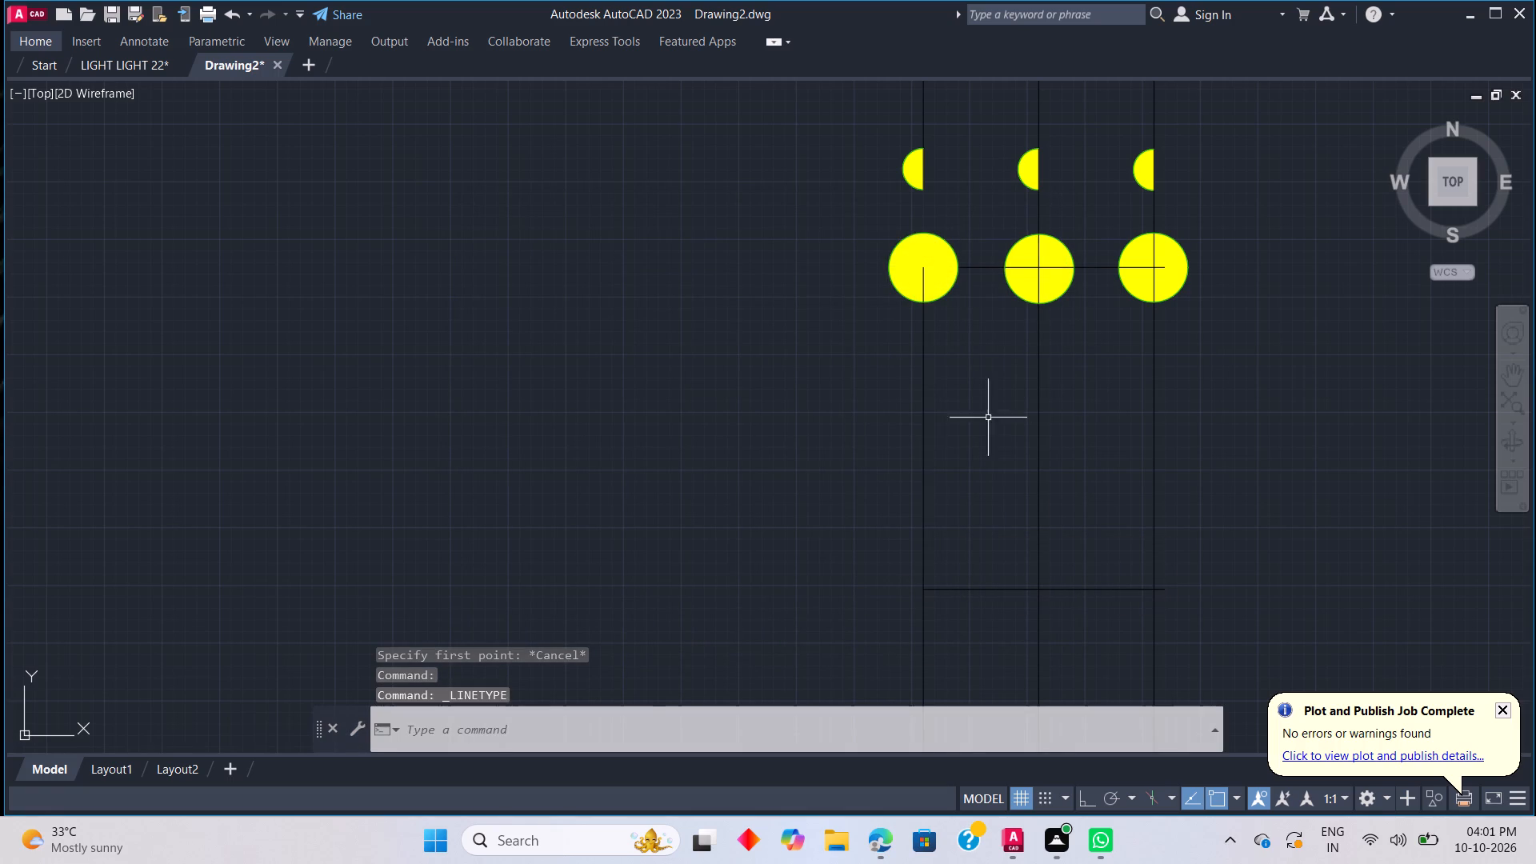
Draw a line from the left circle's top, slanting up beside the left semicircle, then horizontally with Ortho on past the right semicircle.
type("L")
key("space")
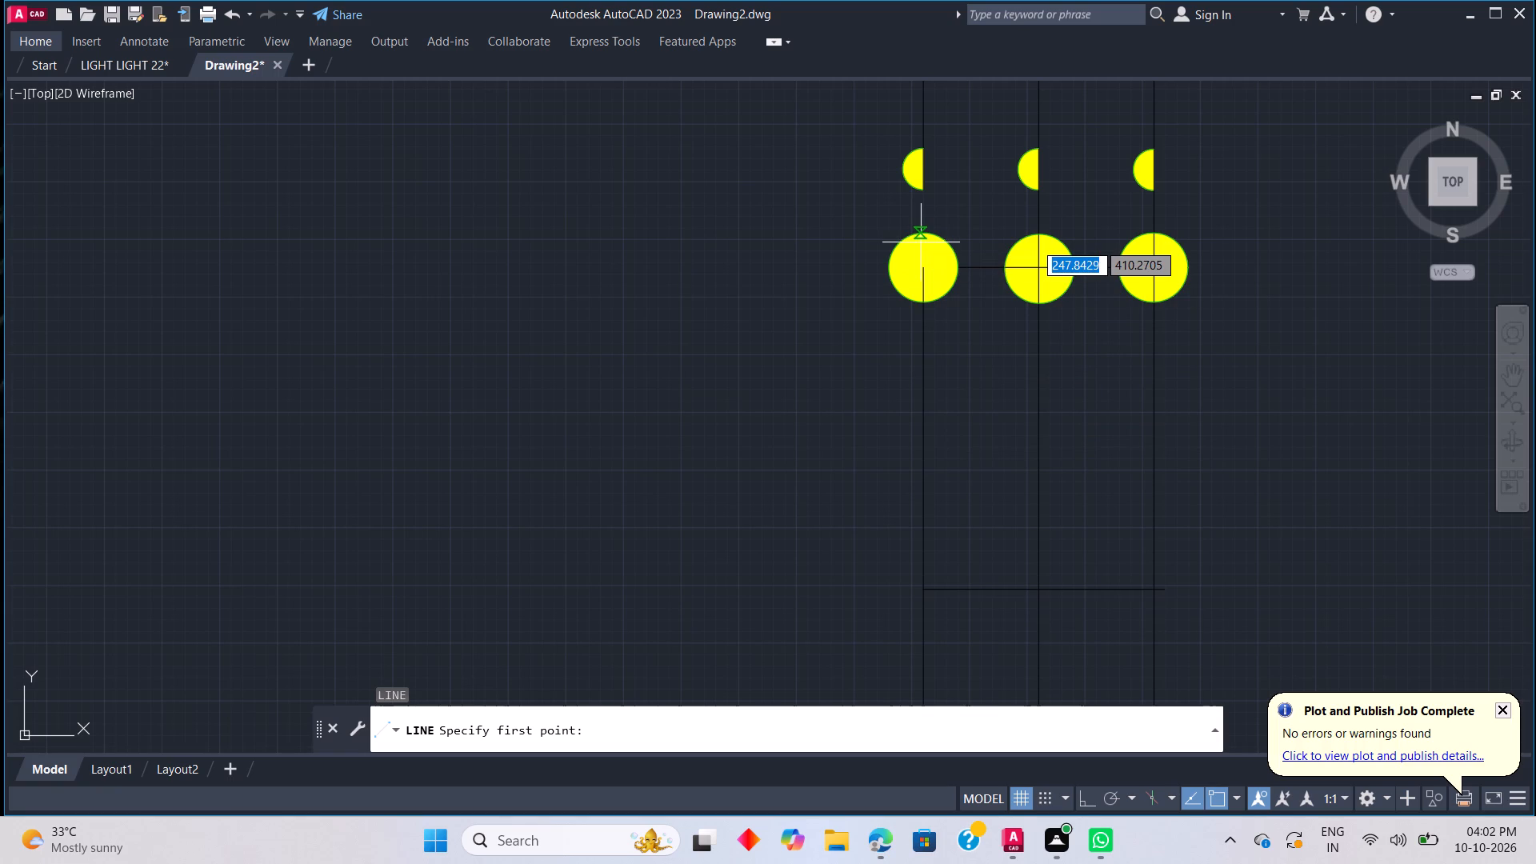
left_click(921, 242)
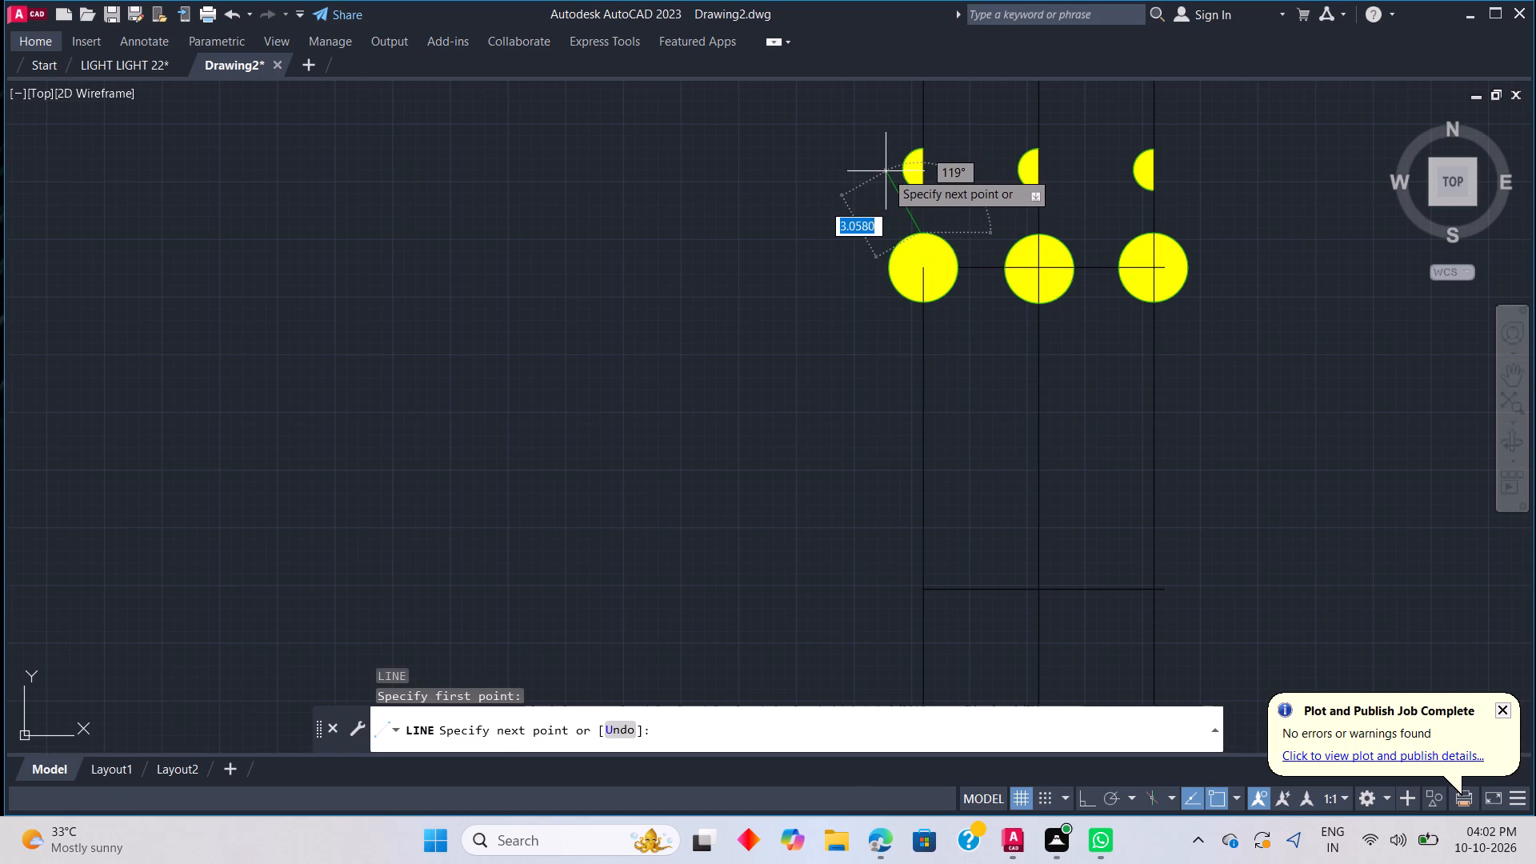
left_click(886, 171)
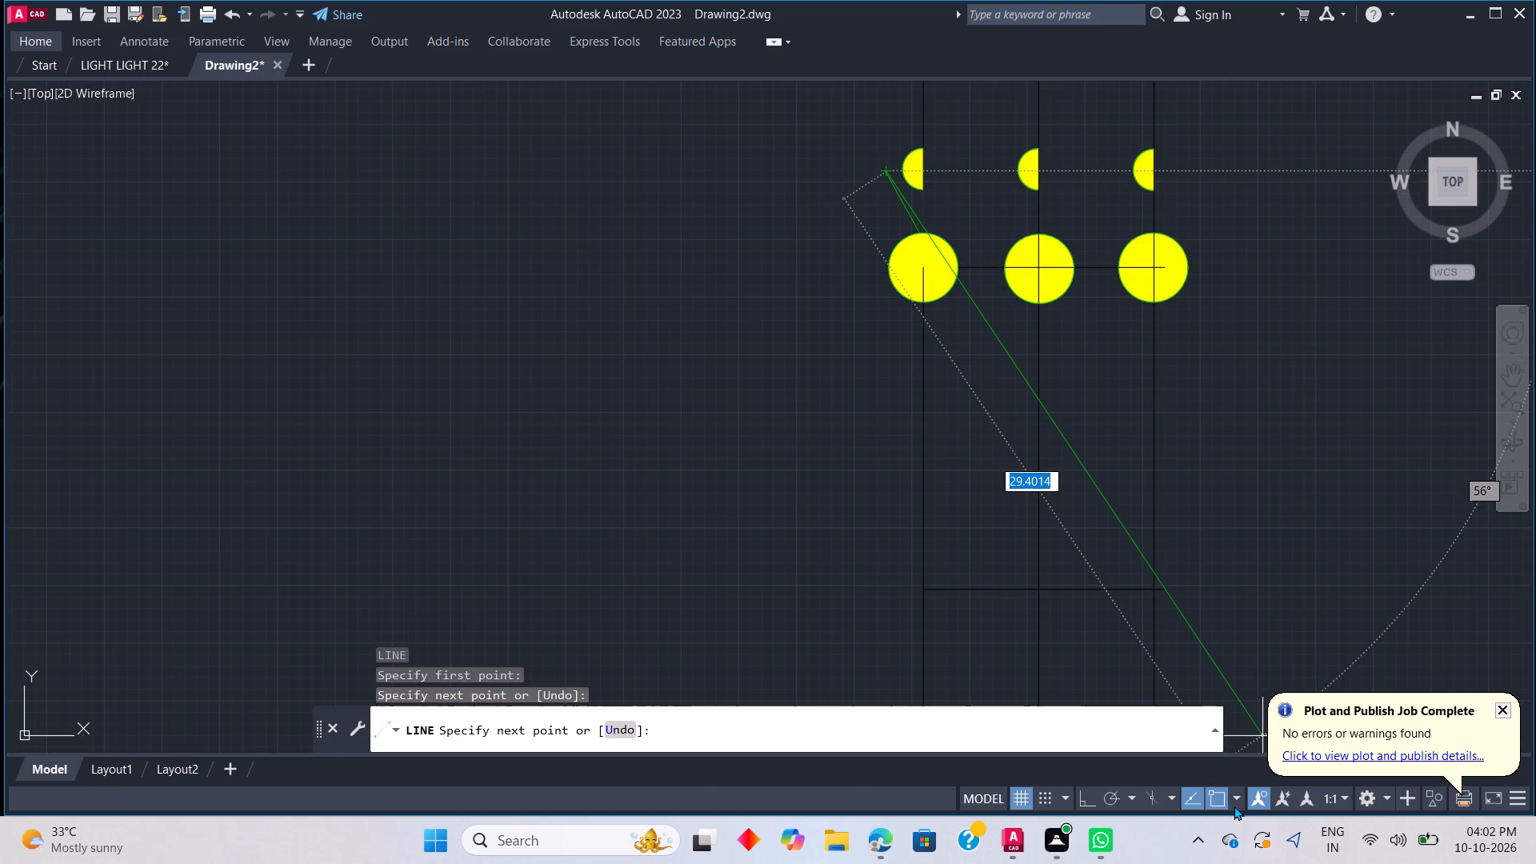
left_click(1087, 801)
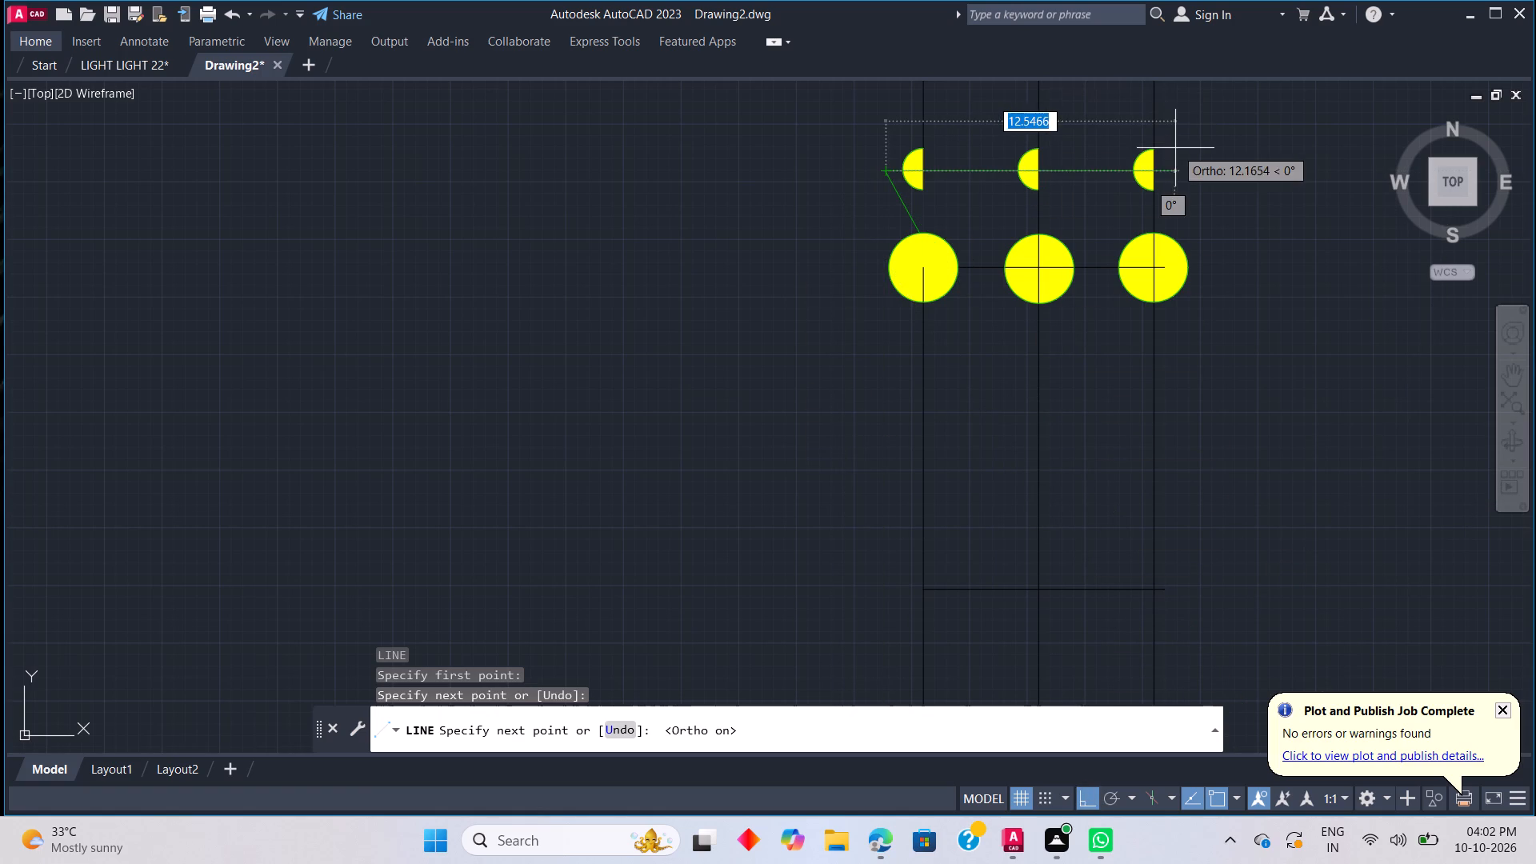
left_click(1188, 145)
key("Escape")
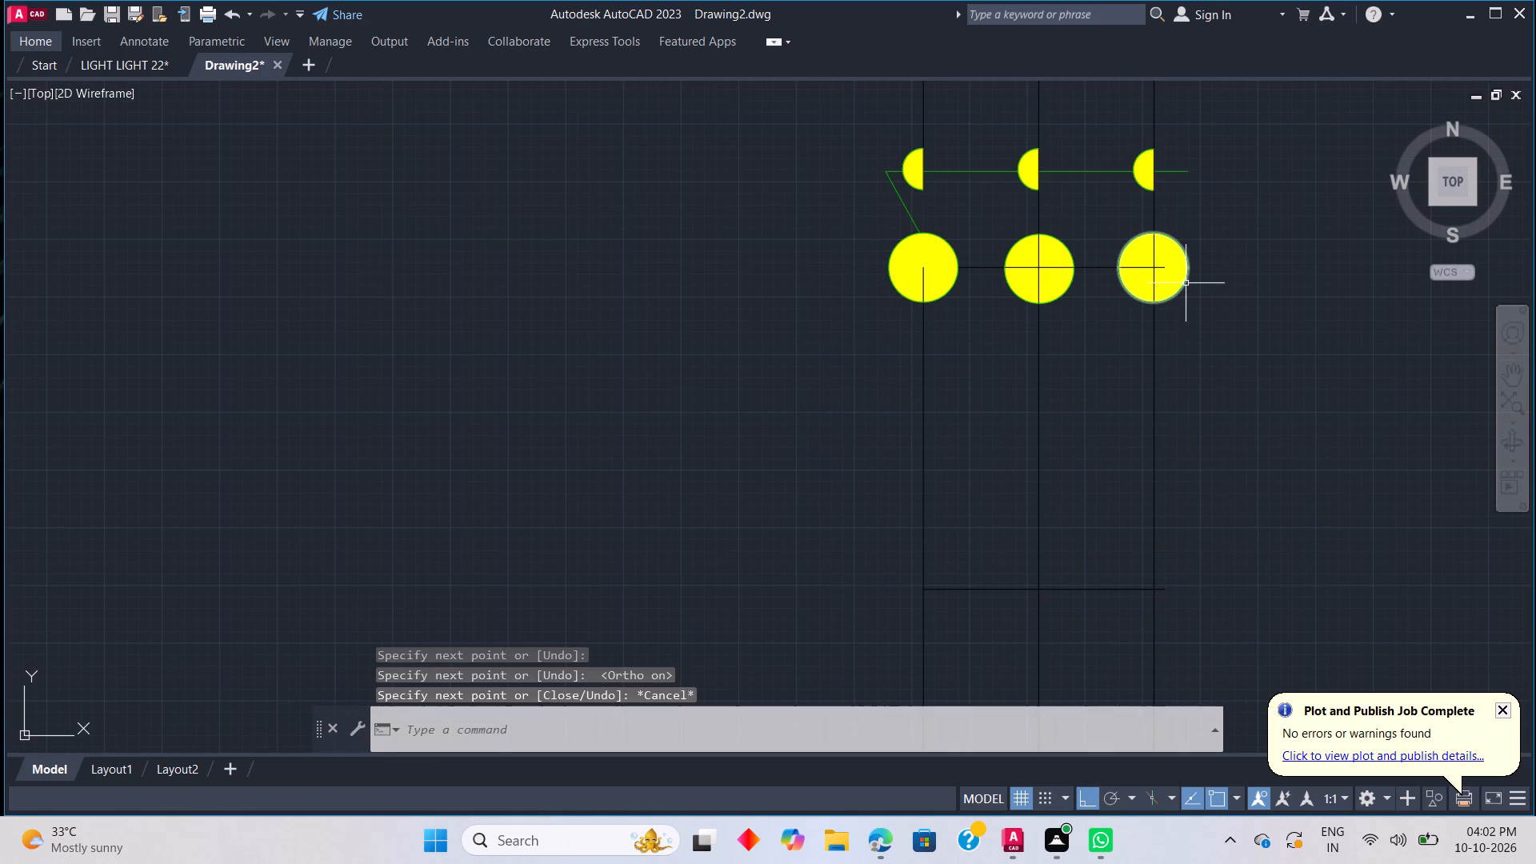
With Ortho off, draw slanted lines about 3.3 and 3.2 units long from the middle and right circles' tops to the green horizontal line.
type("L")
key("space")
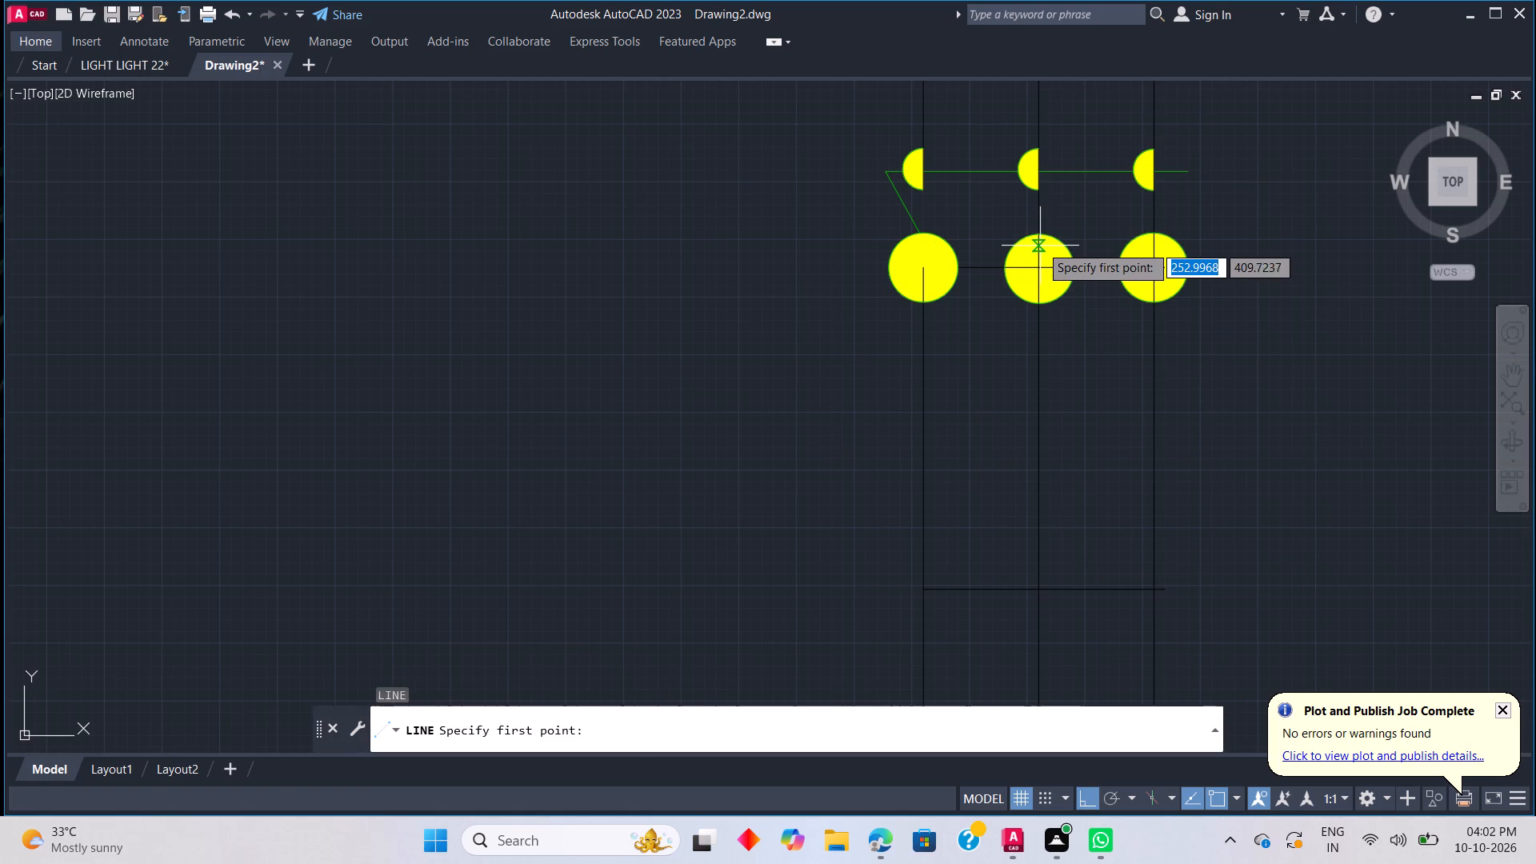
left_click(1041, 238)
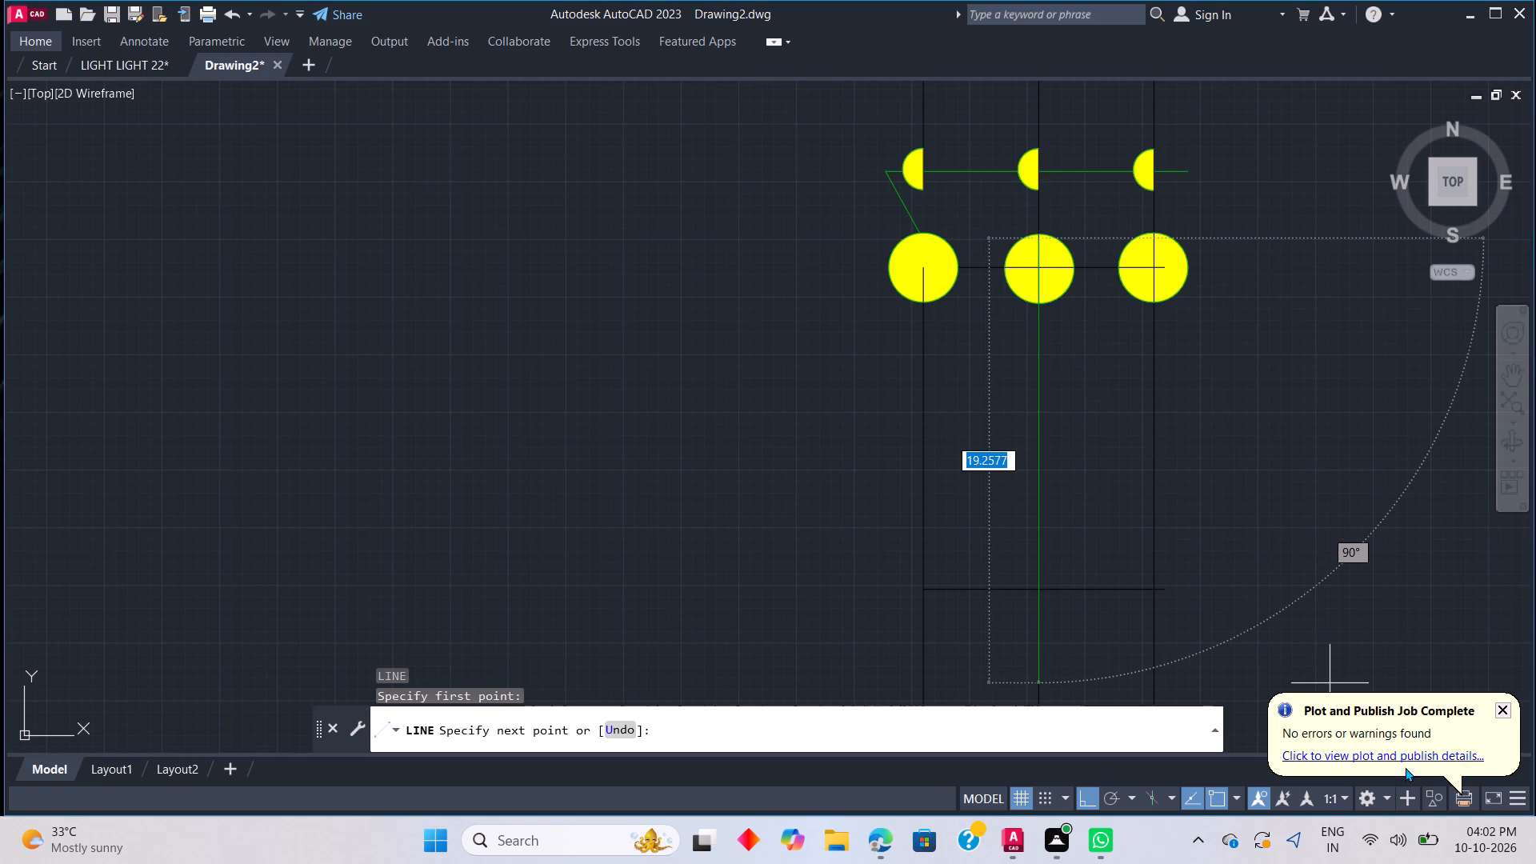
left_click(1084, 788)
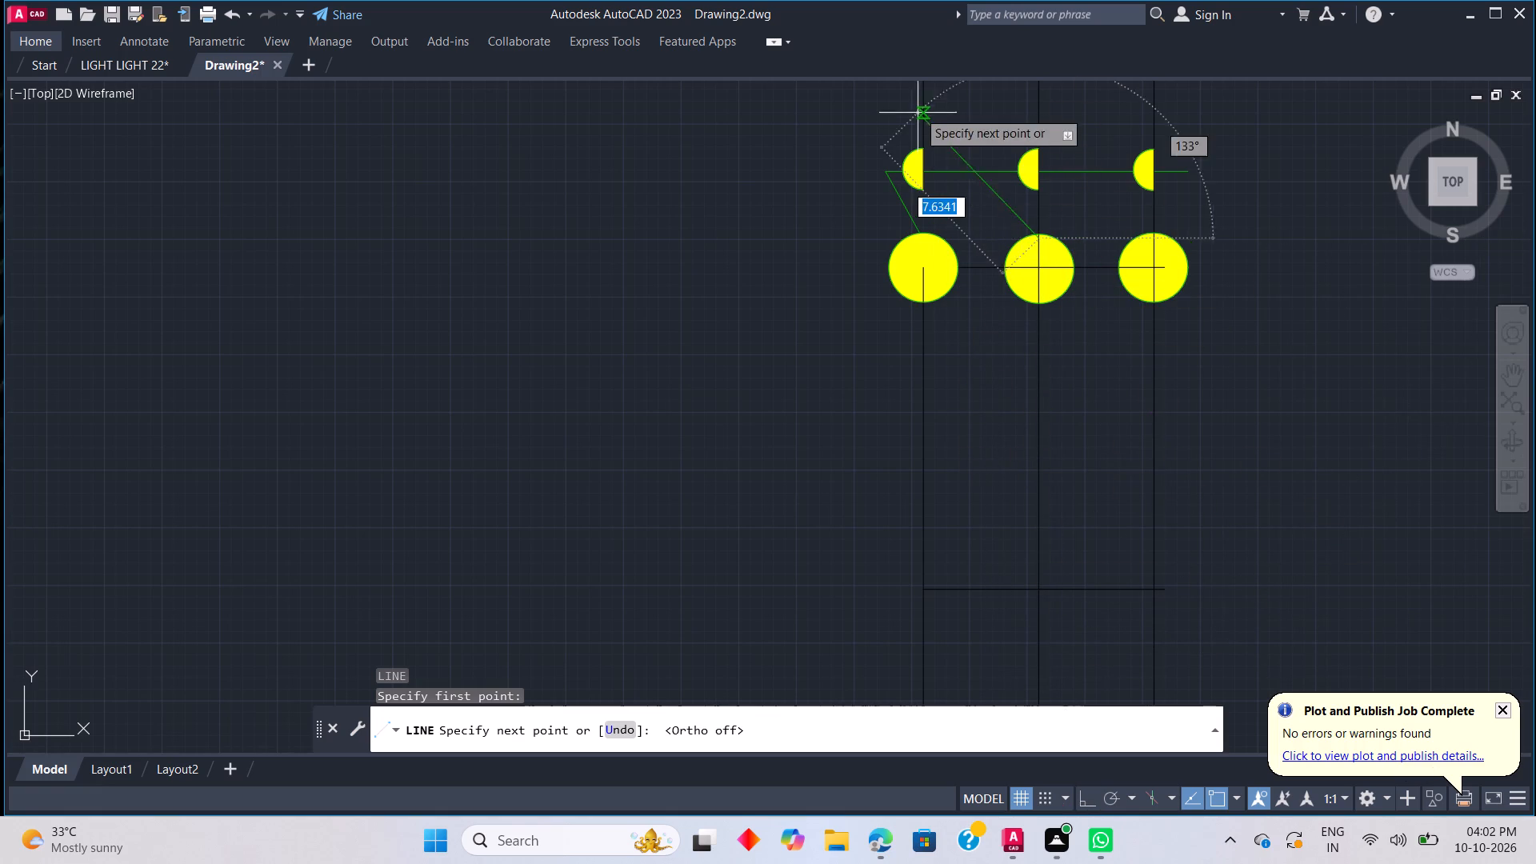
left_click(1001, 173)
key("Escape")
key("space")
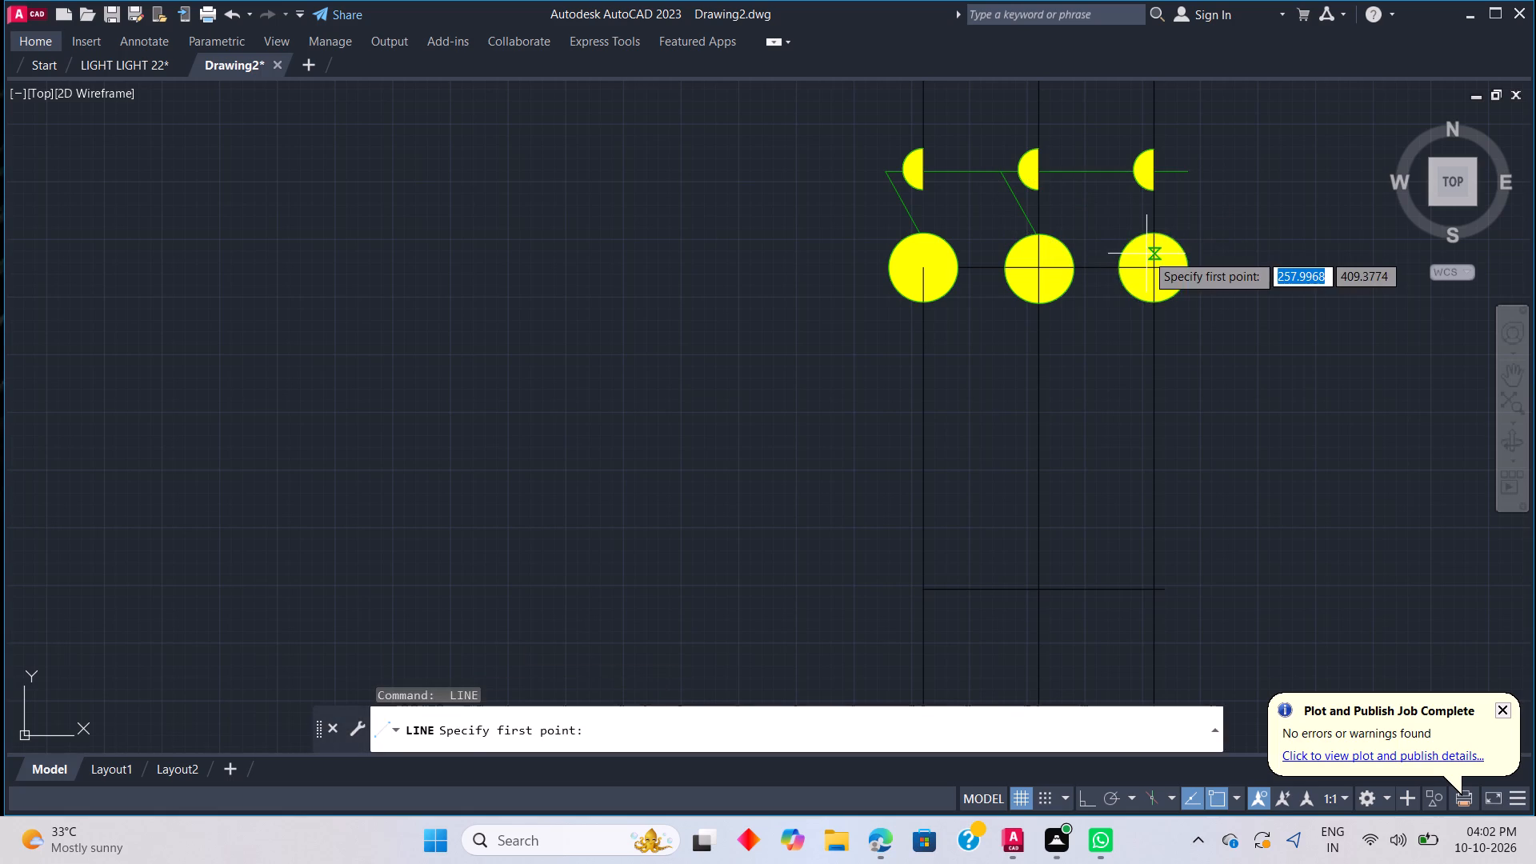
left_click(1152, 234)
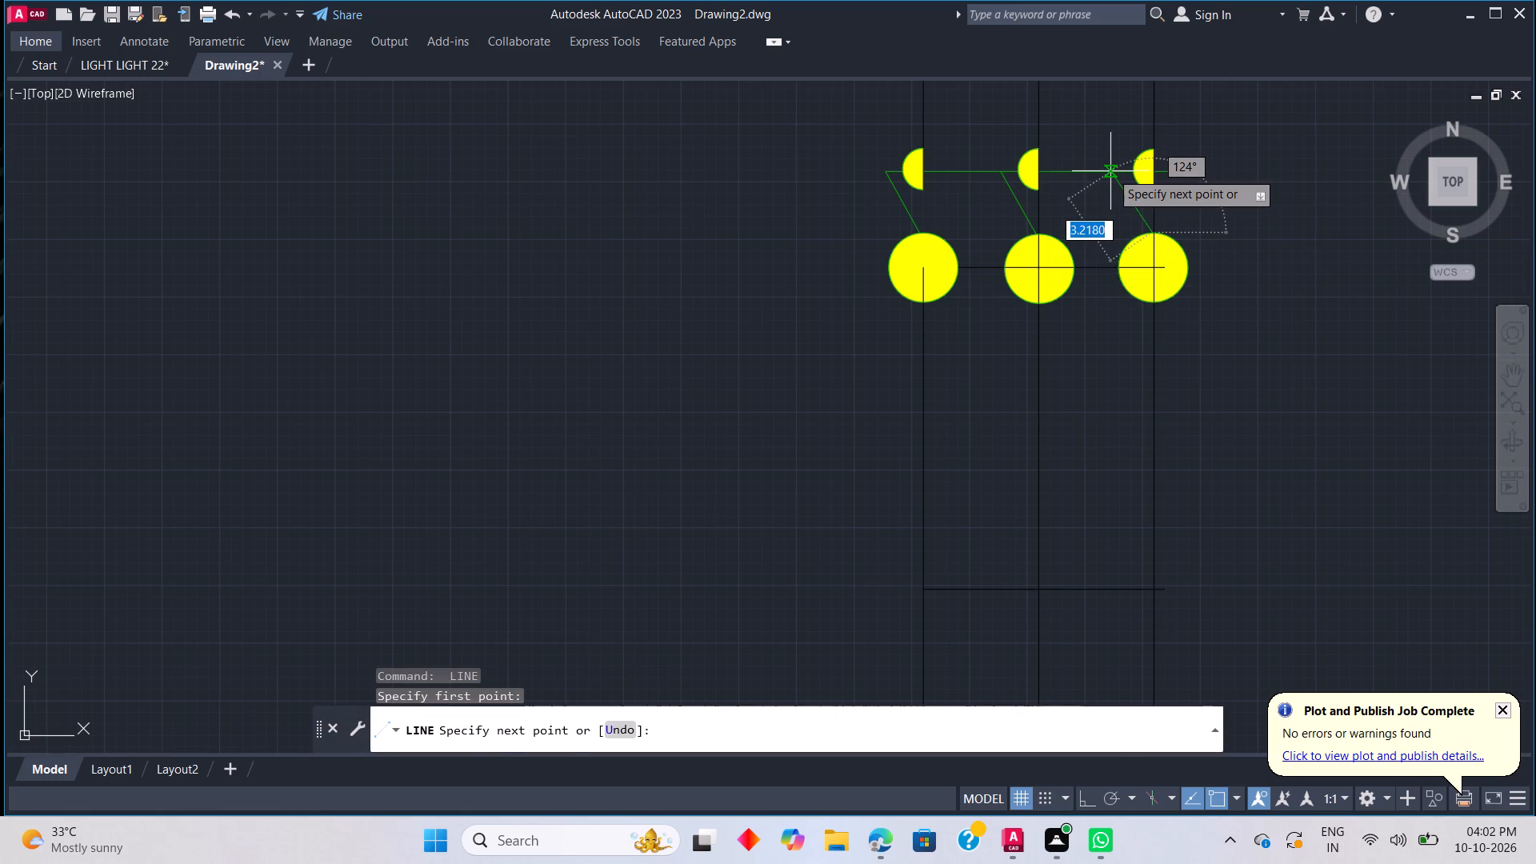
left_click(1110, 171)
key("Escape")
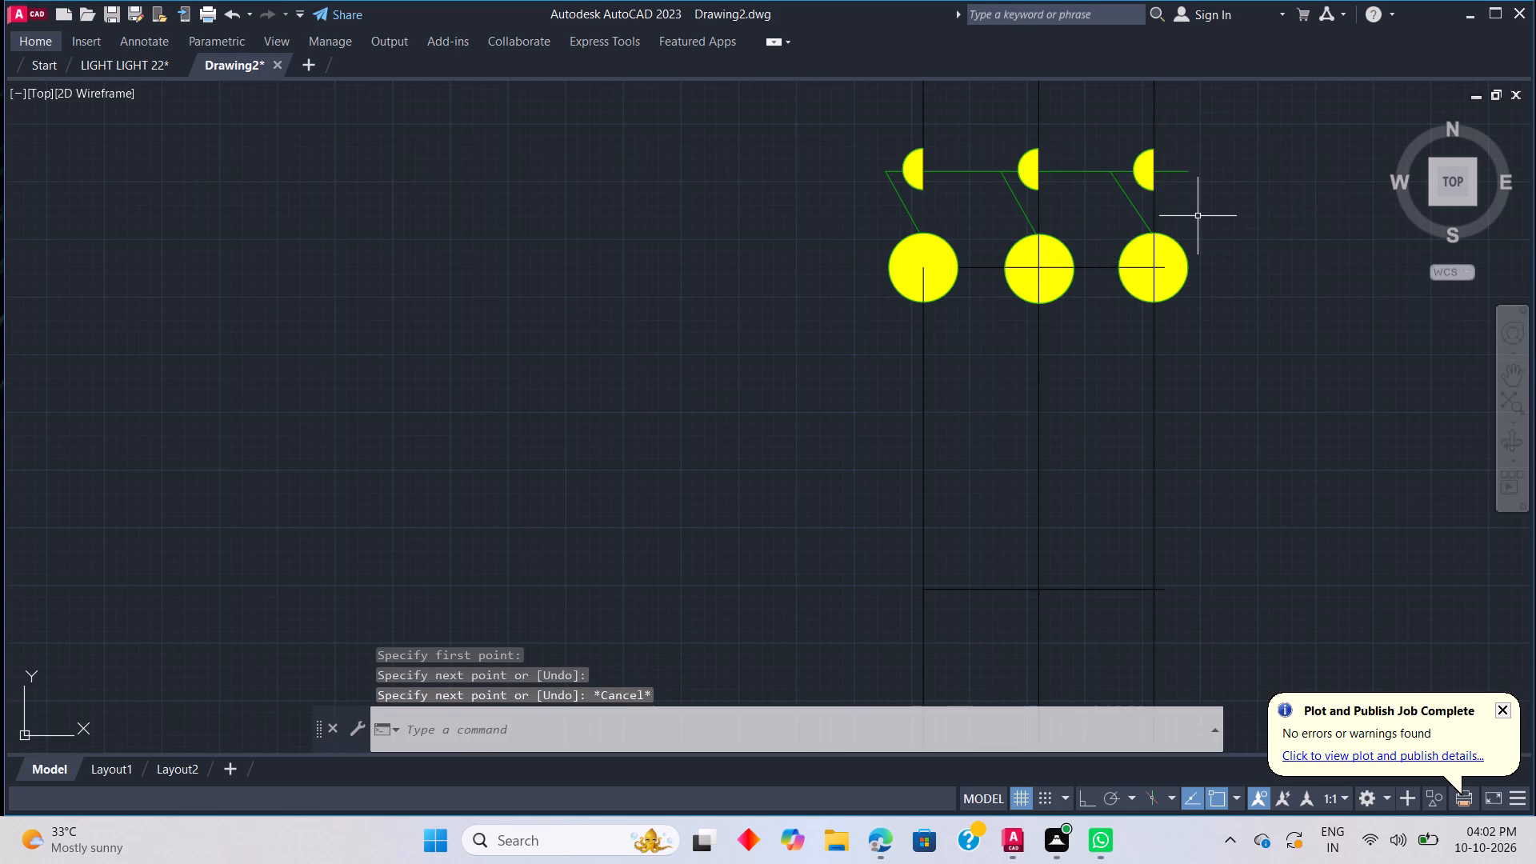
Trim away all pieces of the green horizontal line through the semicircles, leaving only the three slanted lines.
type("TR")
key("space")
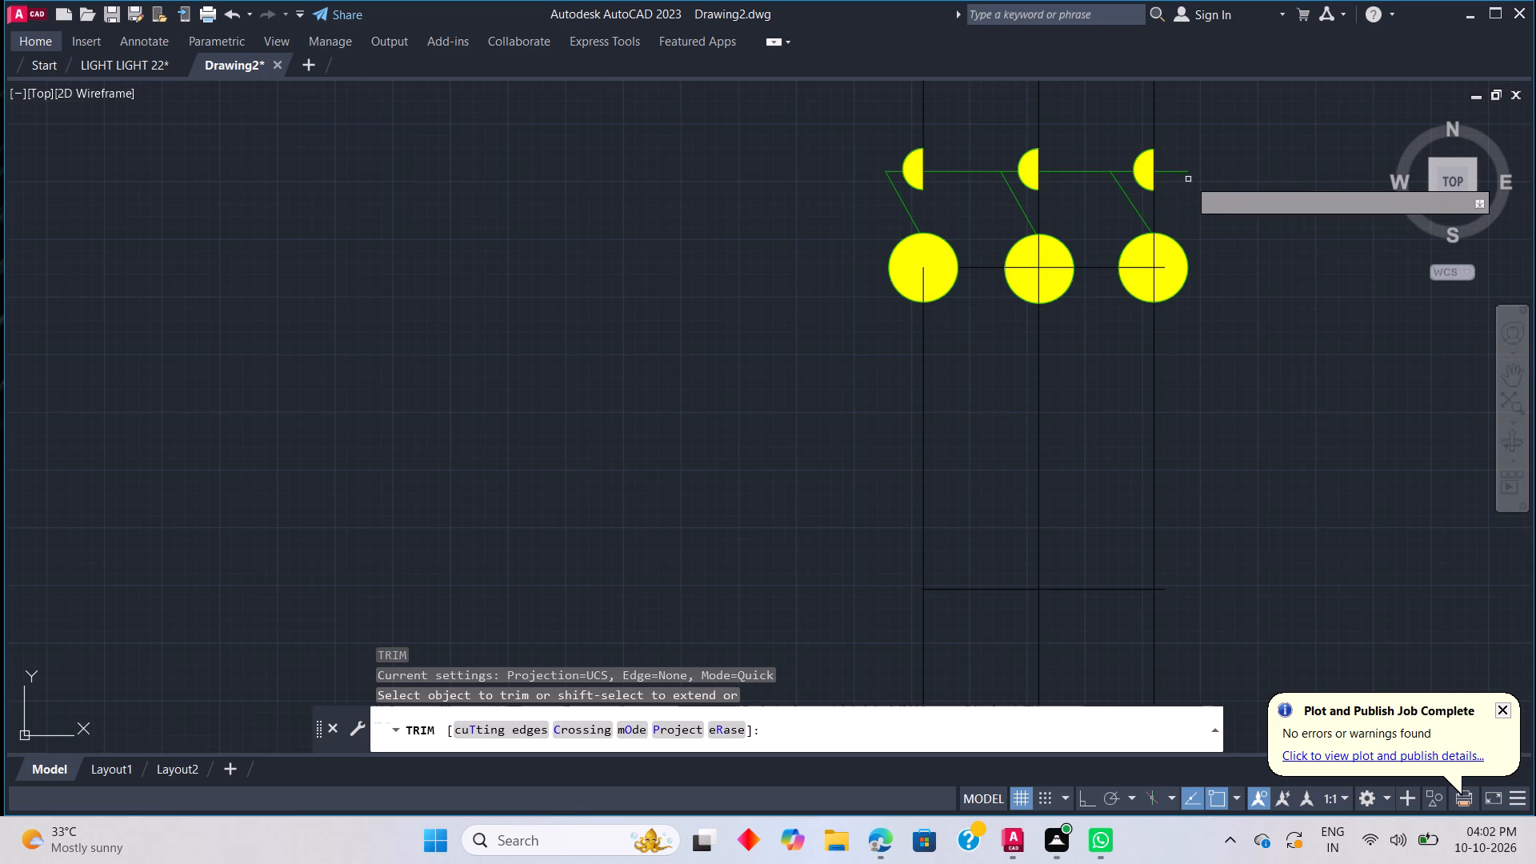
left_click(1186, 173)
scroll(1128, 175, "up", 2)
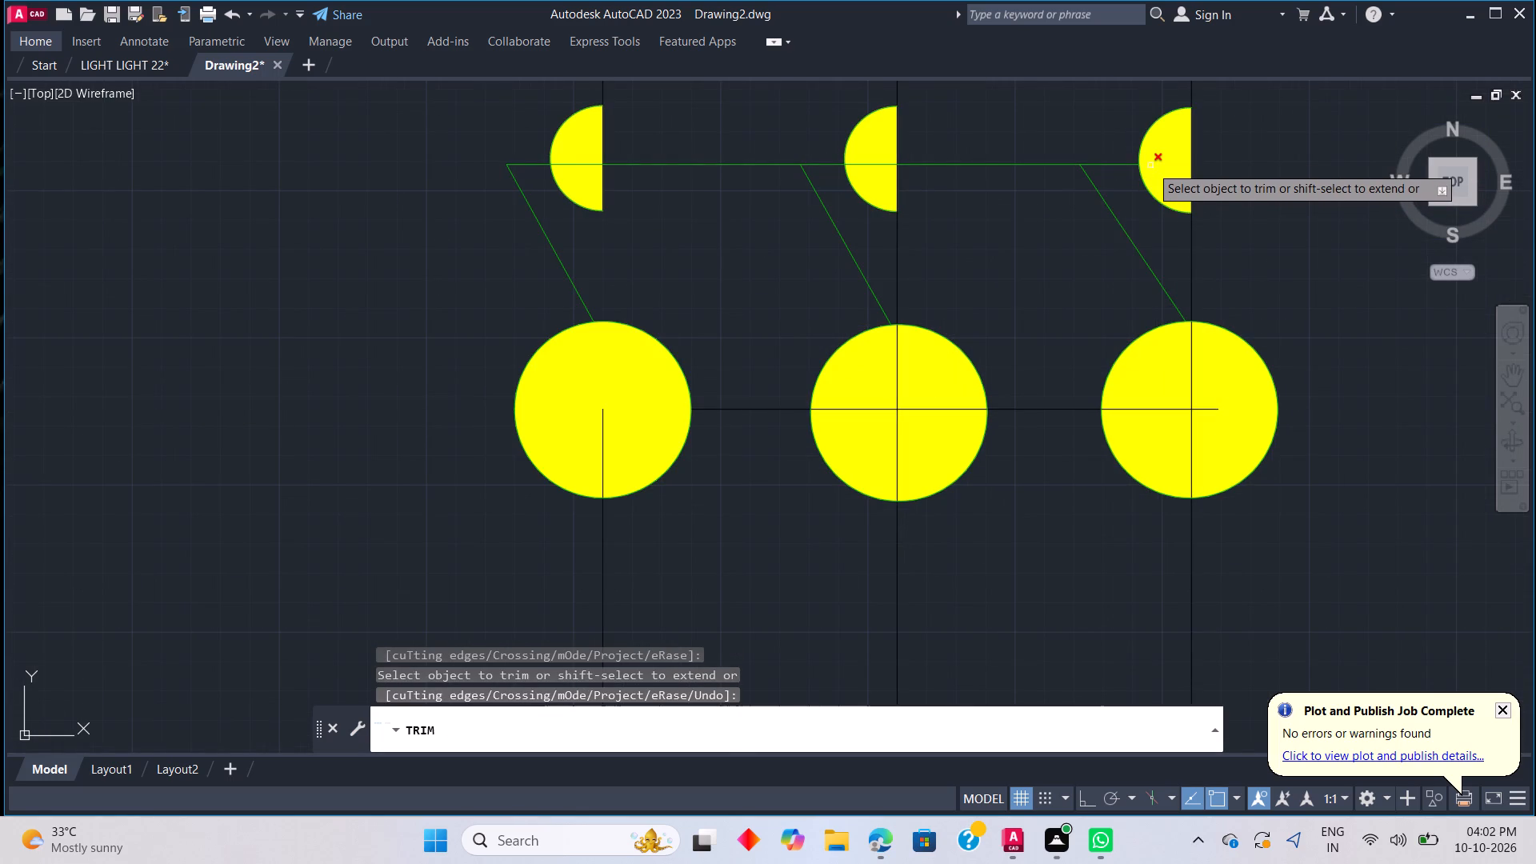
left_click(1150, 166)
left_click(1130, 164)
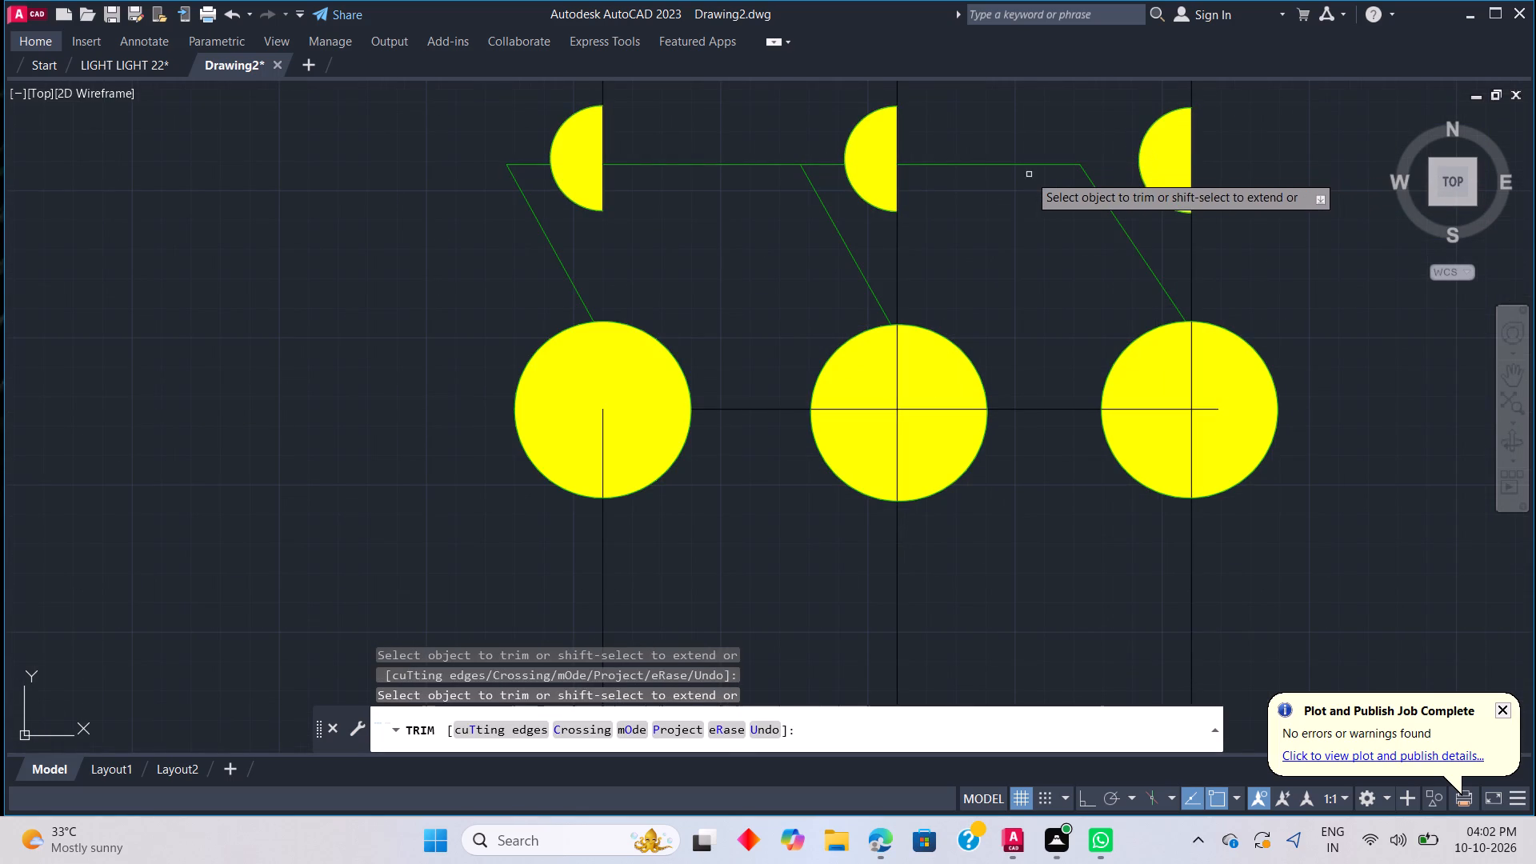
left_click(1024, 165)
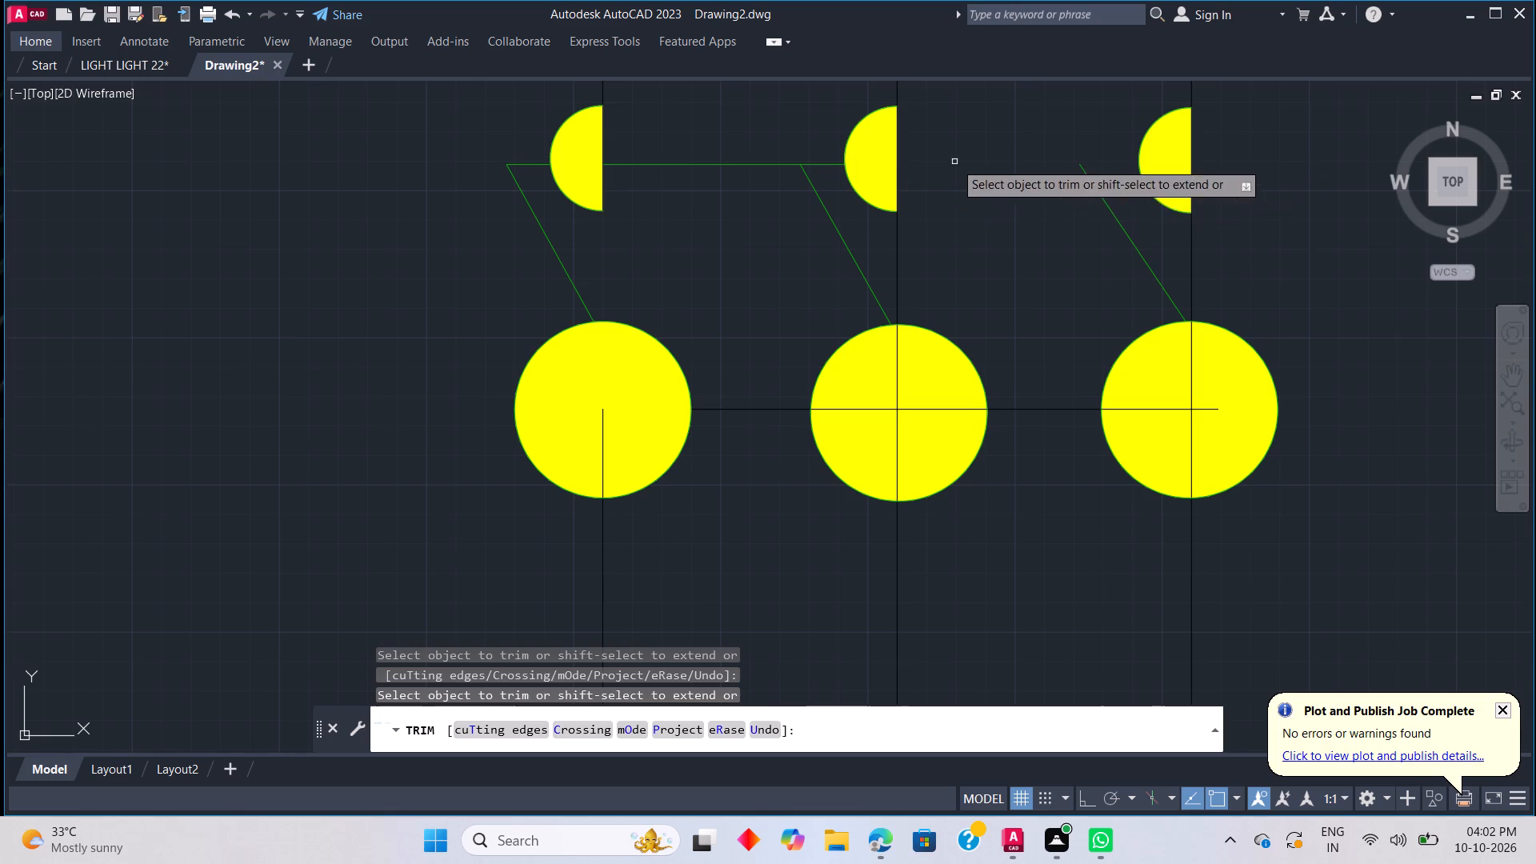
left_click(863, 164)
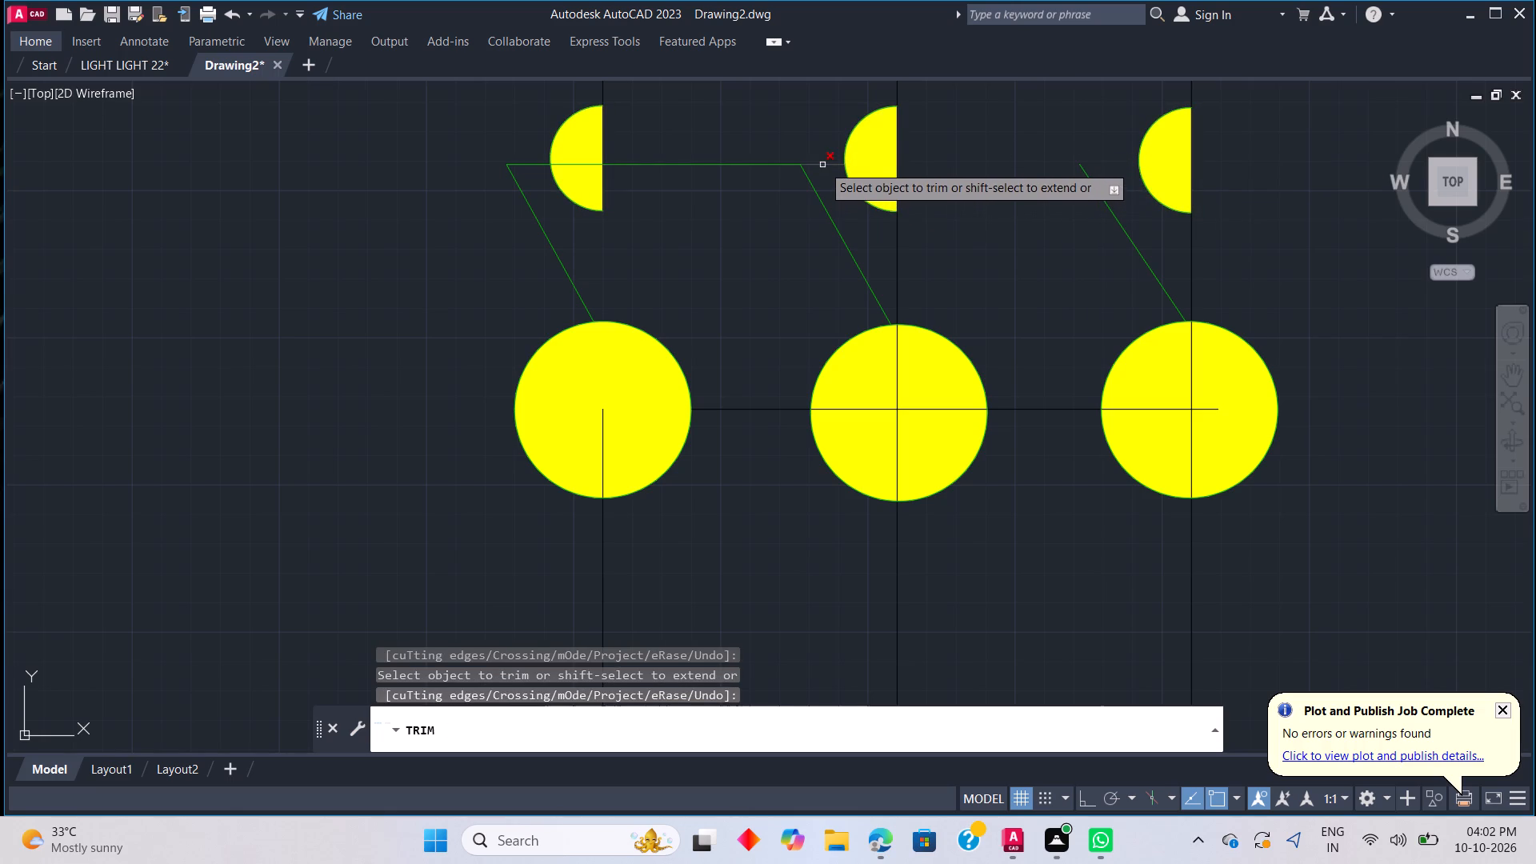
left_click(822, 165)
left_click(790, 164)
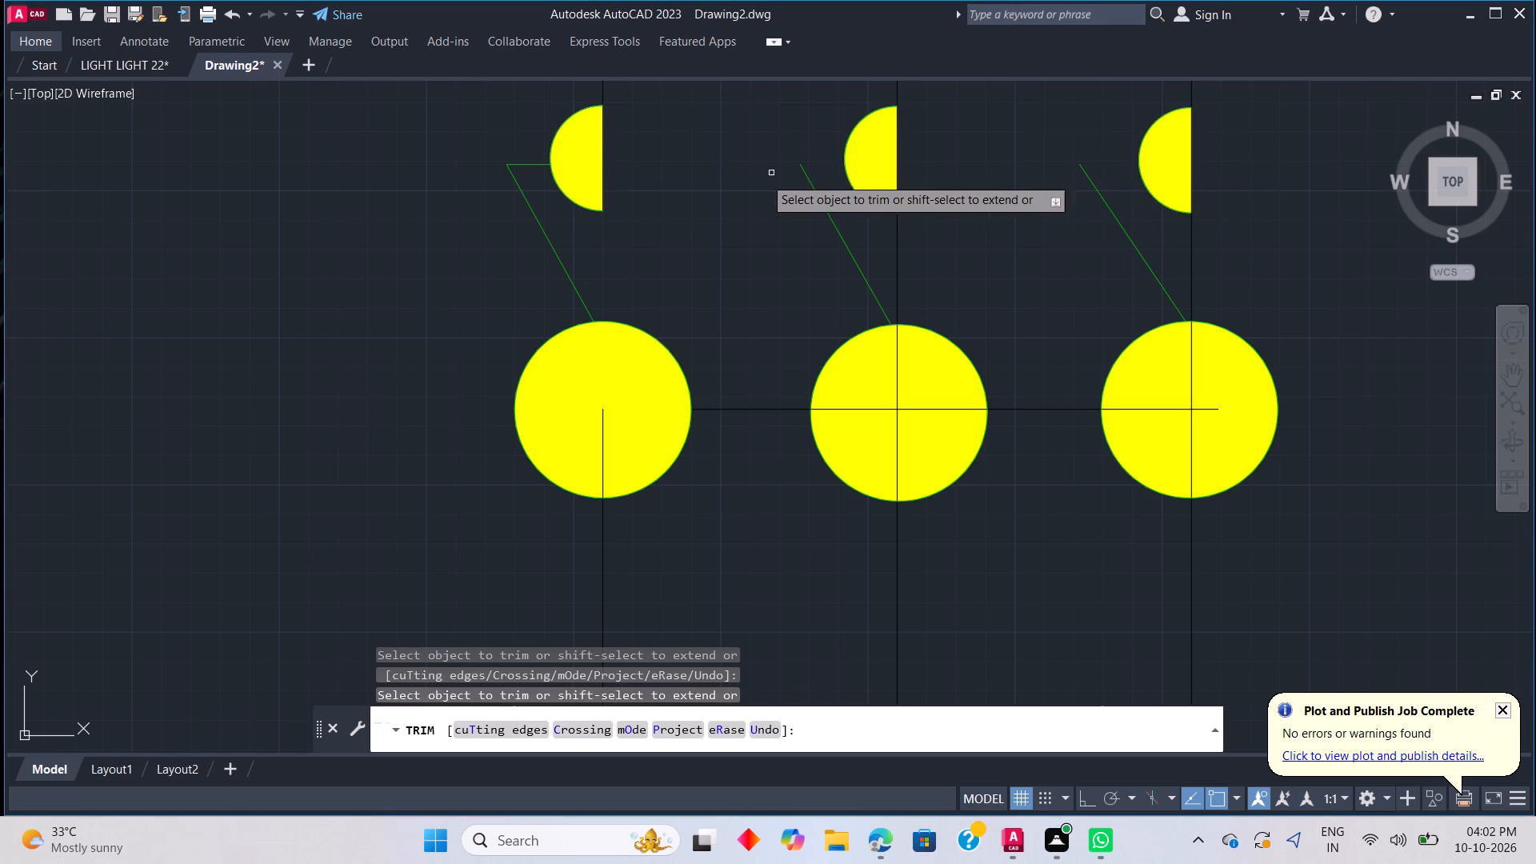
left_click(575, 162)
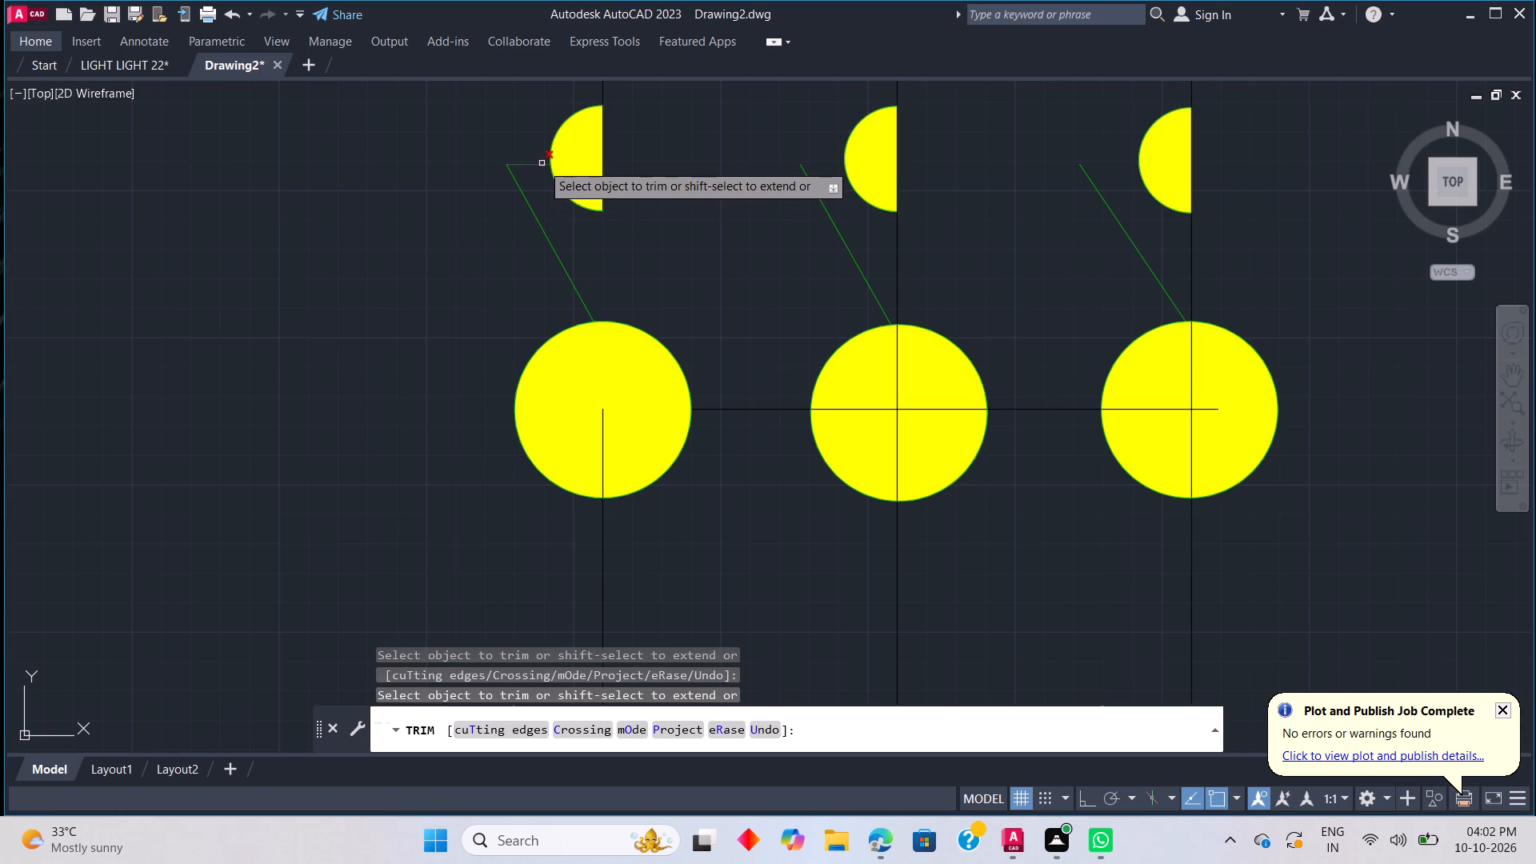
left_click(542, 163)
key("Escape")
key("grave")
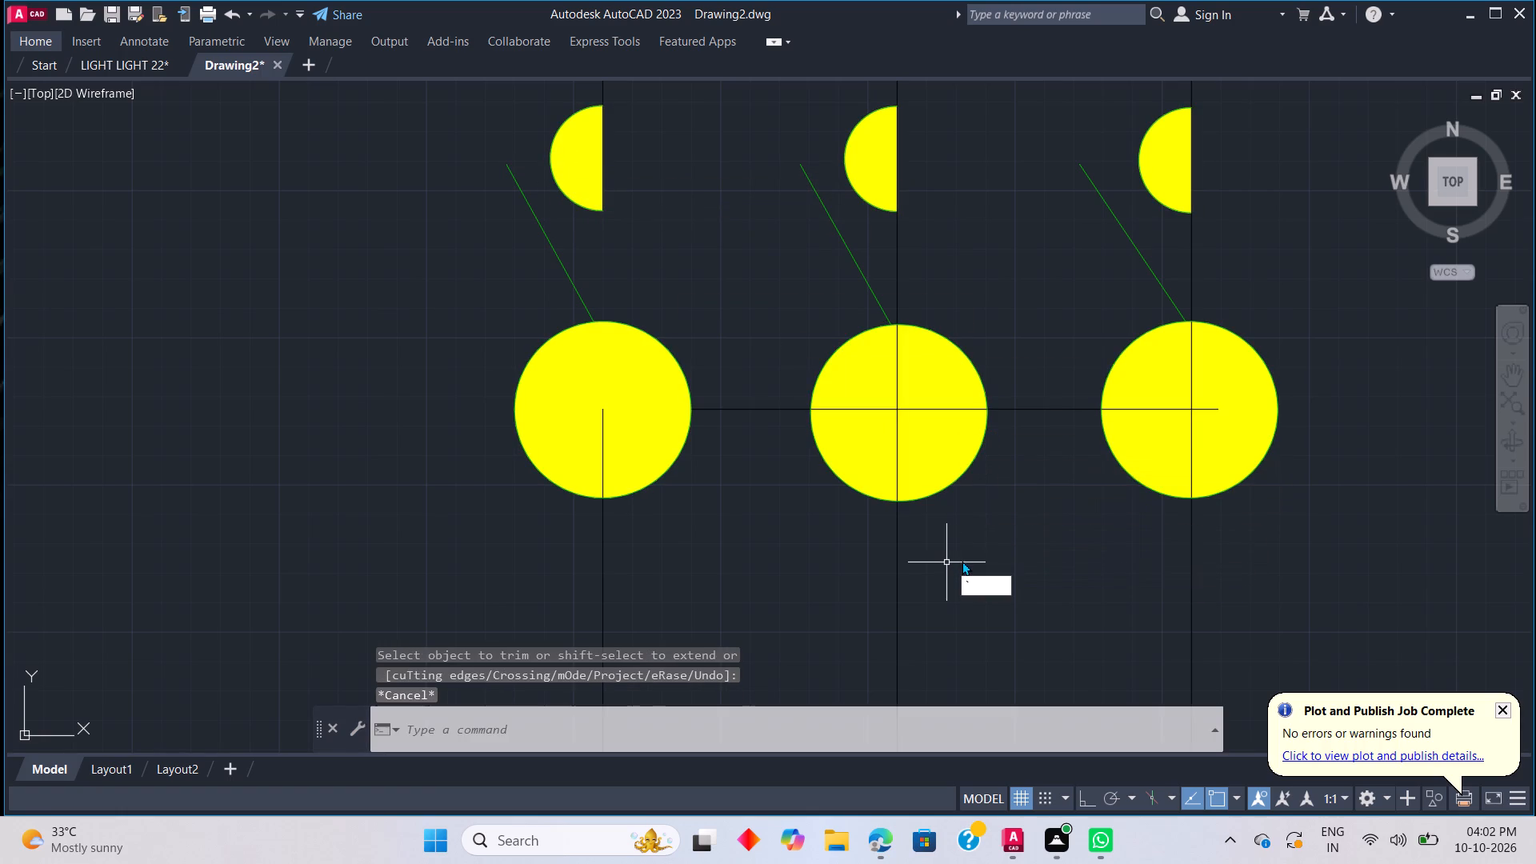
key("Escape")
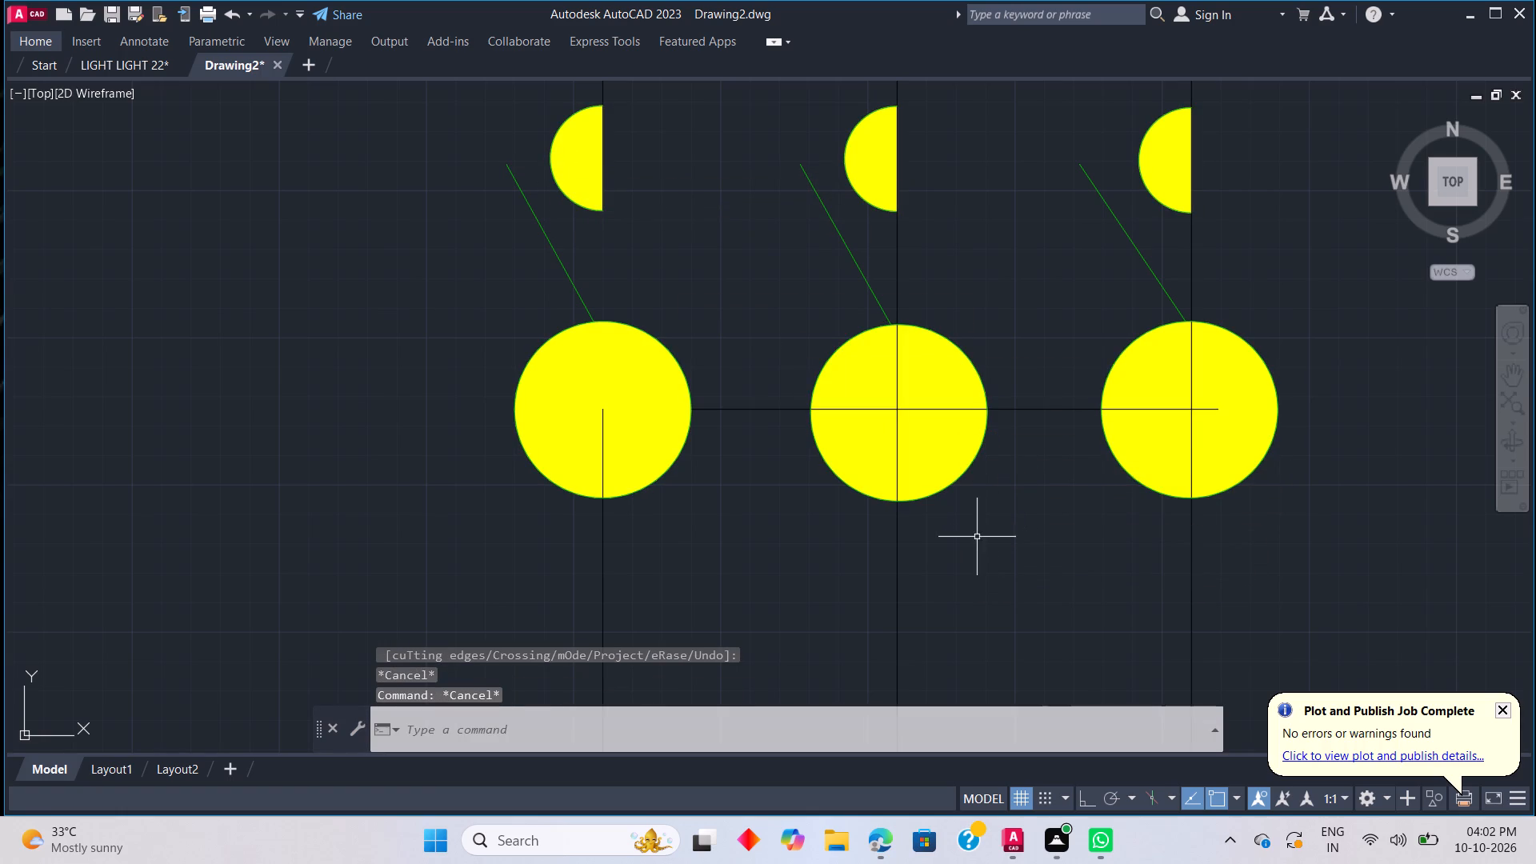
Trim the black horizontal line between the middle and right yellow circles and inside both of them.
key("t")
key("r")
key("space")
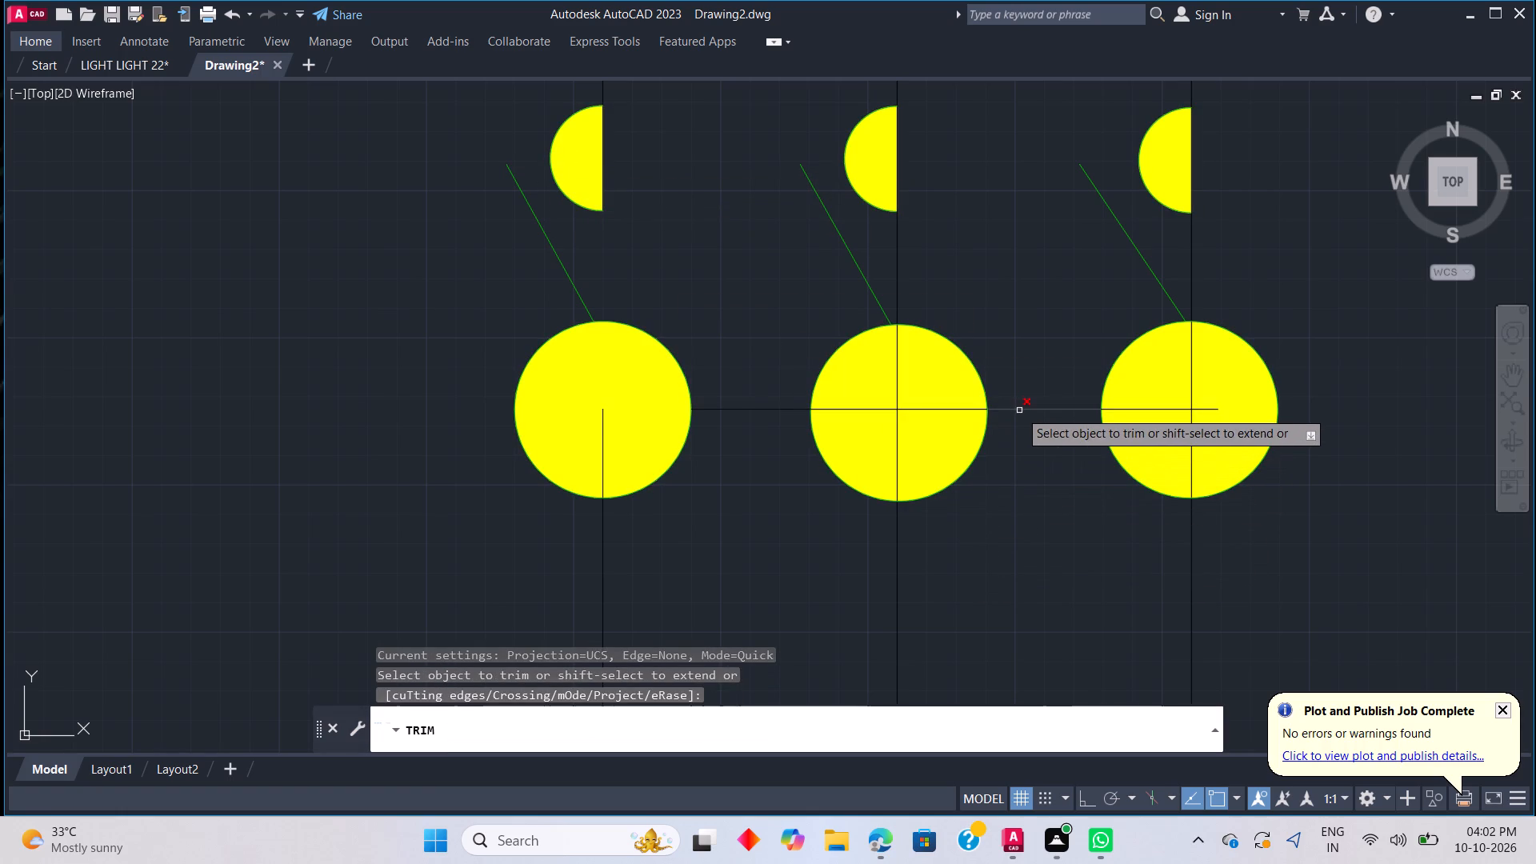
left_click(1019, 410)
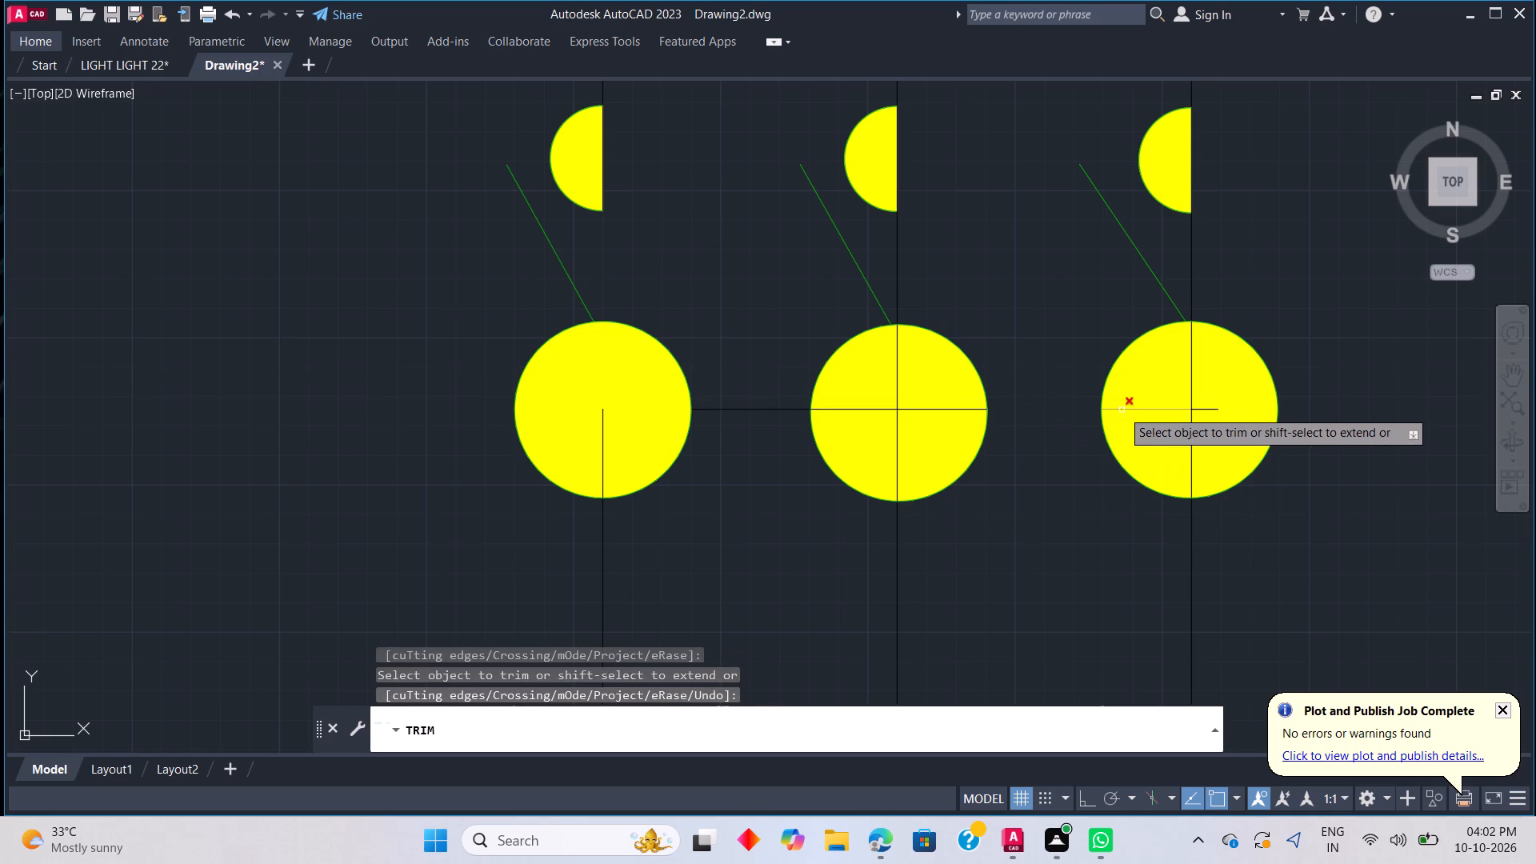
left_click(1122, 410)
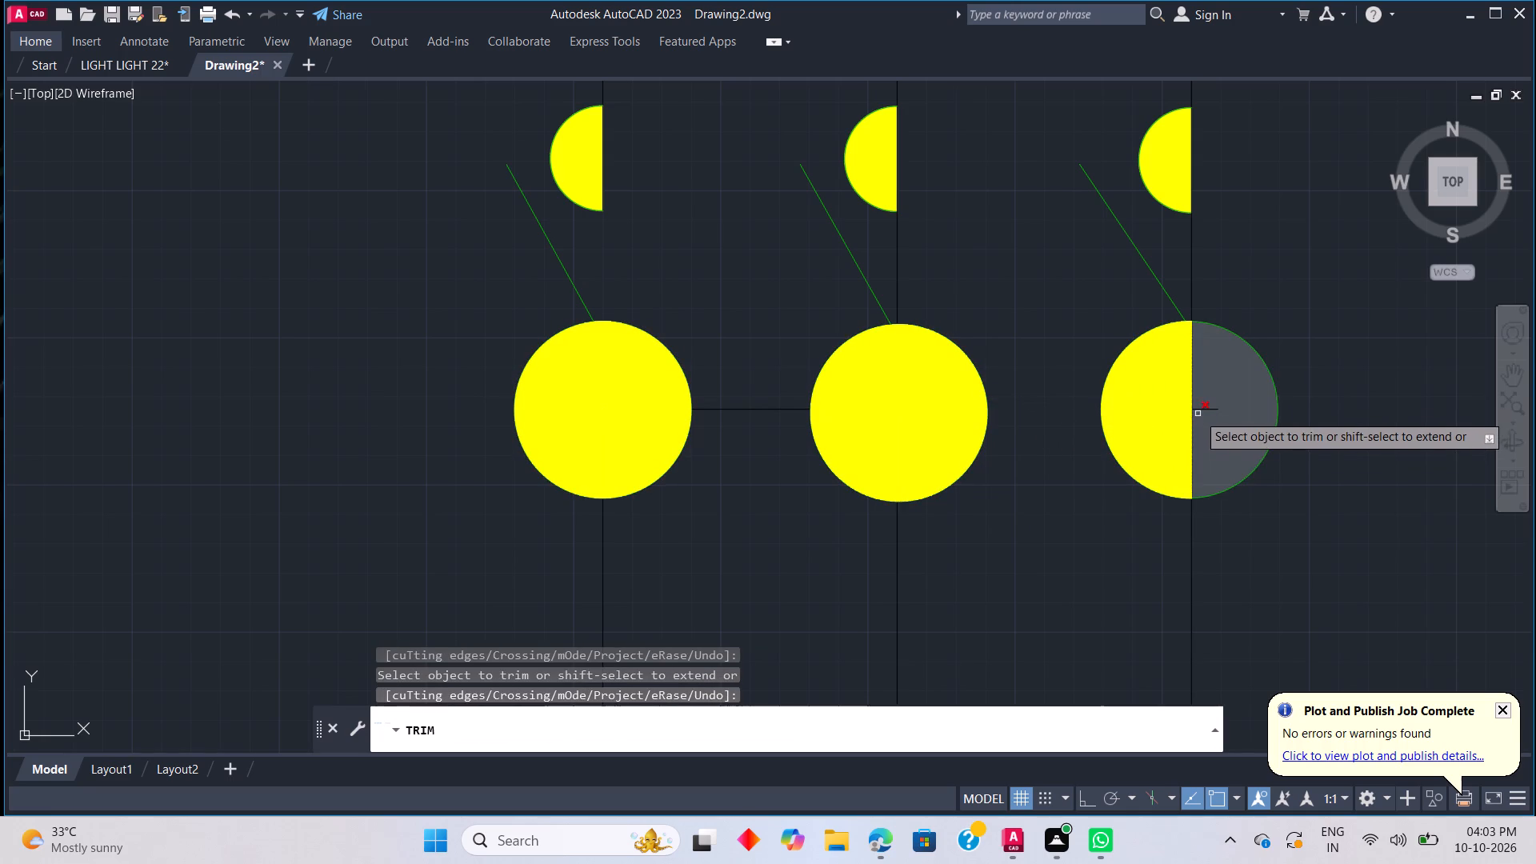
left_click(1204, 411)
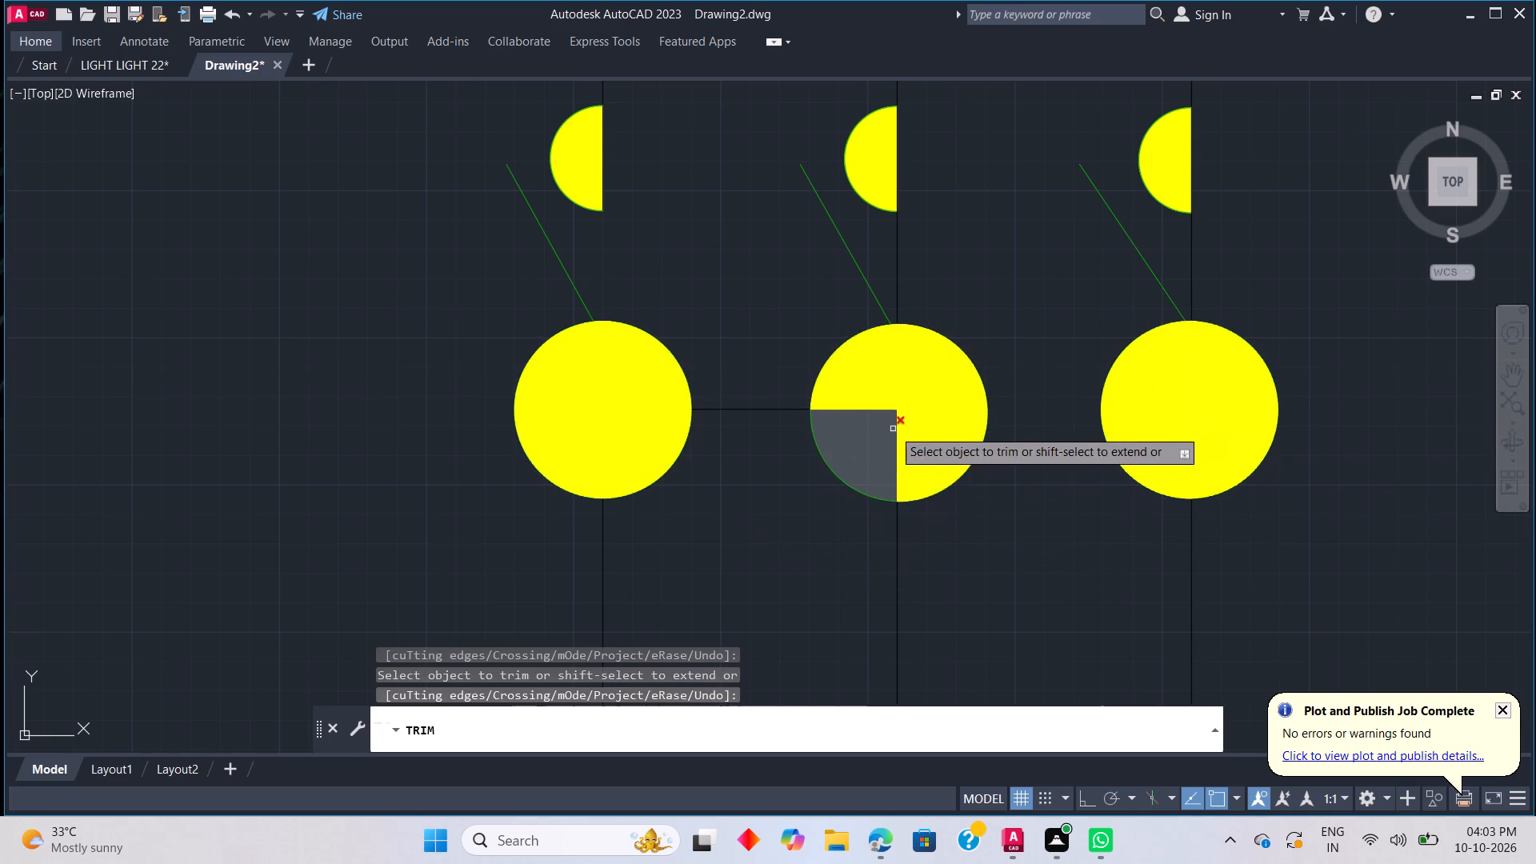
left_click(911, 410)
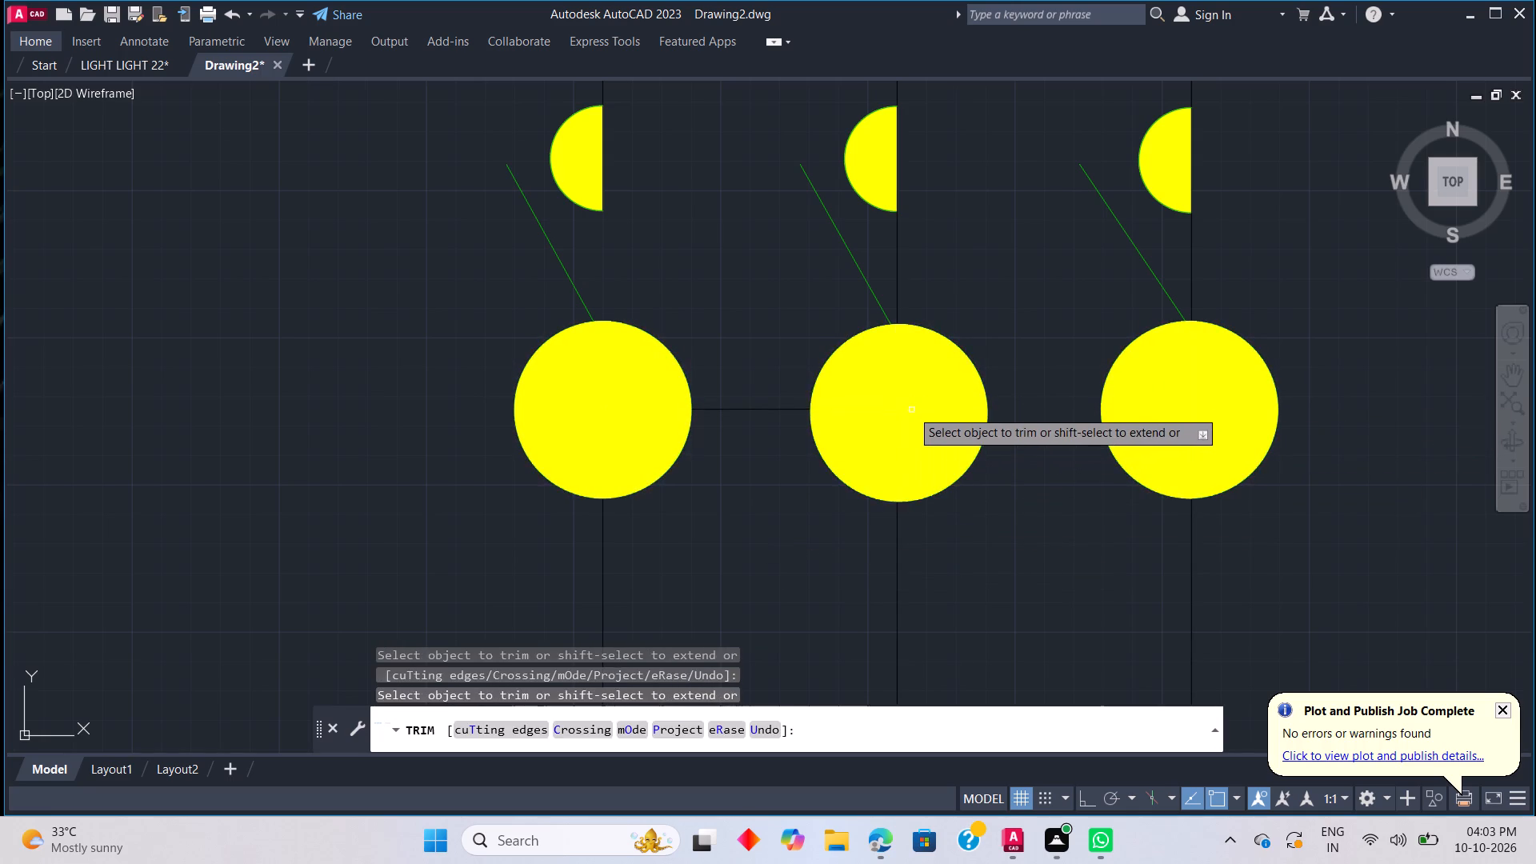
left_click(868, 412)
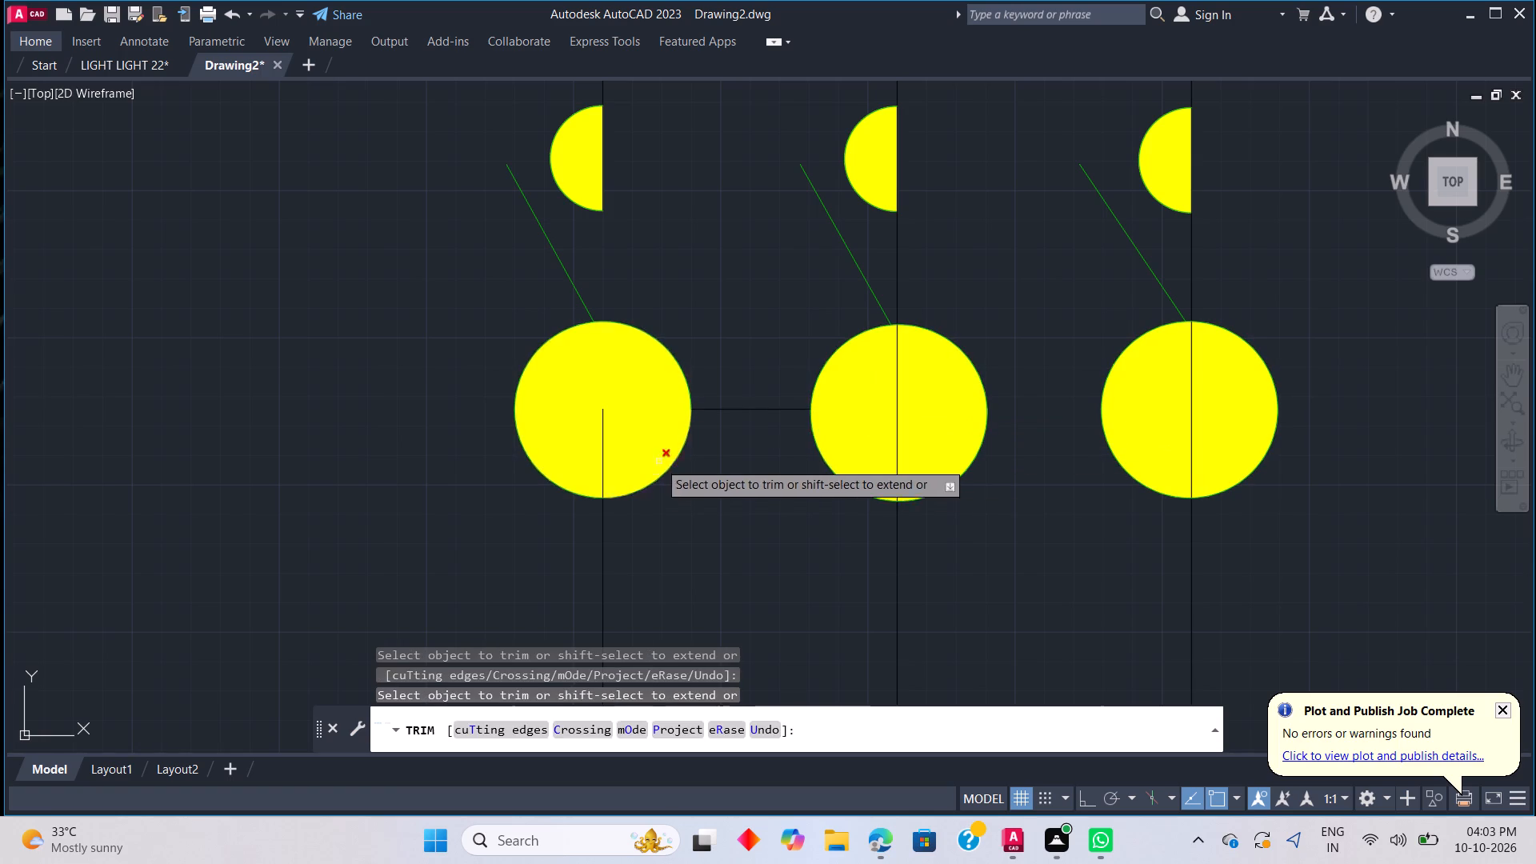
Trim the middle and right vertical lines between the yellow semicircles and the circles below them.
left_click(896, 286)
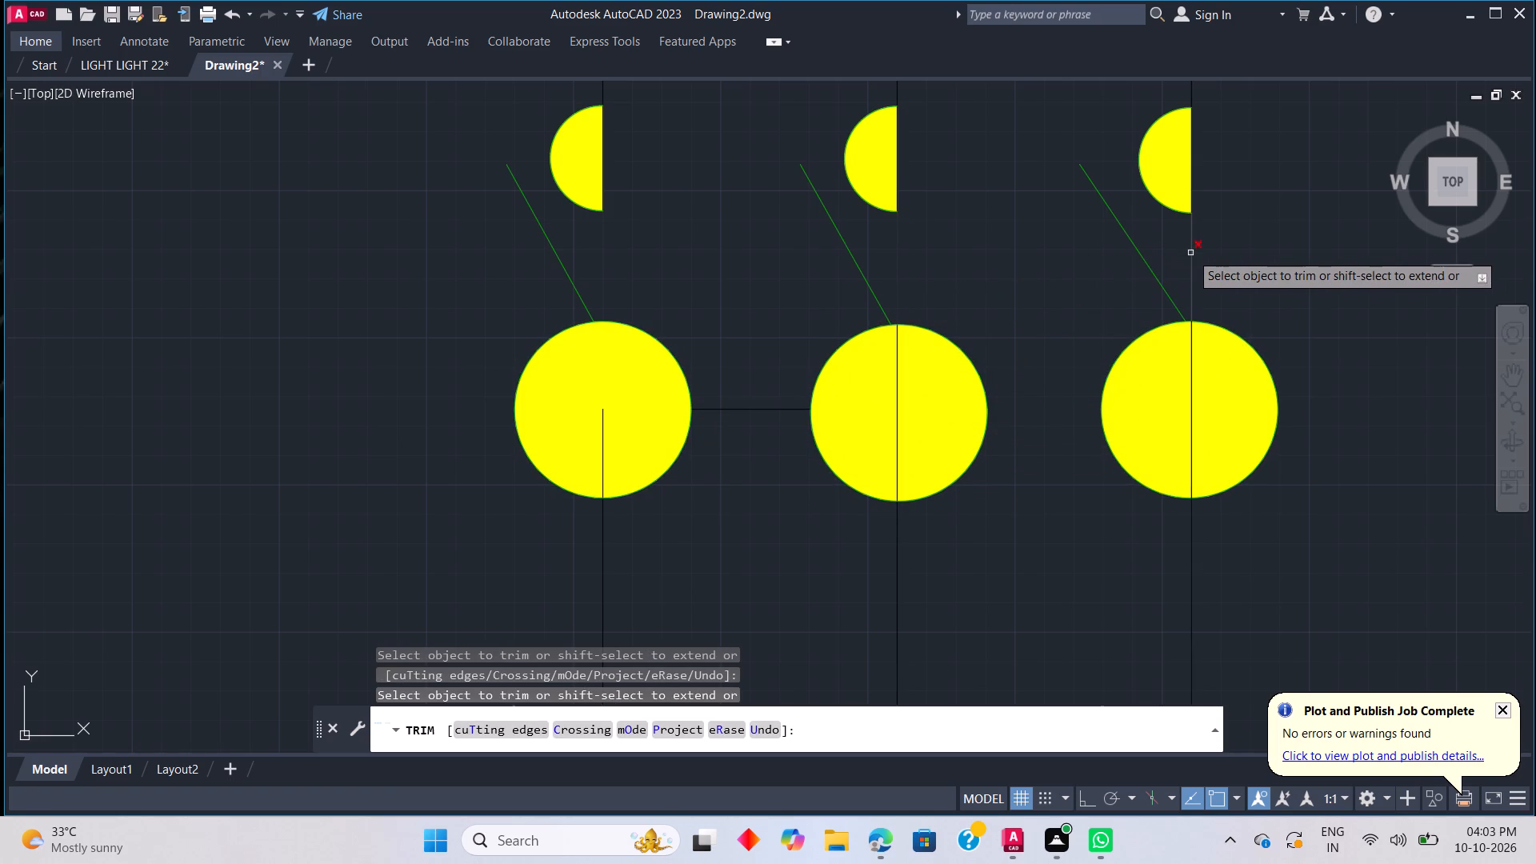
left_click(1190, 253)
scroll(714, 334, "down", 4)
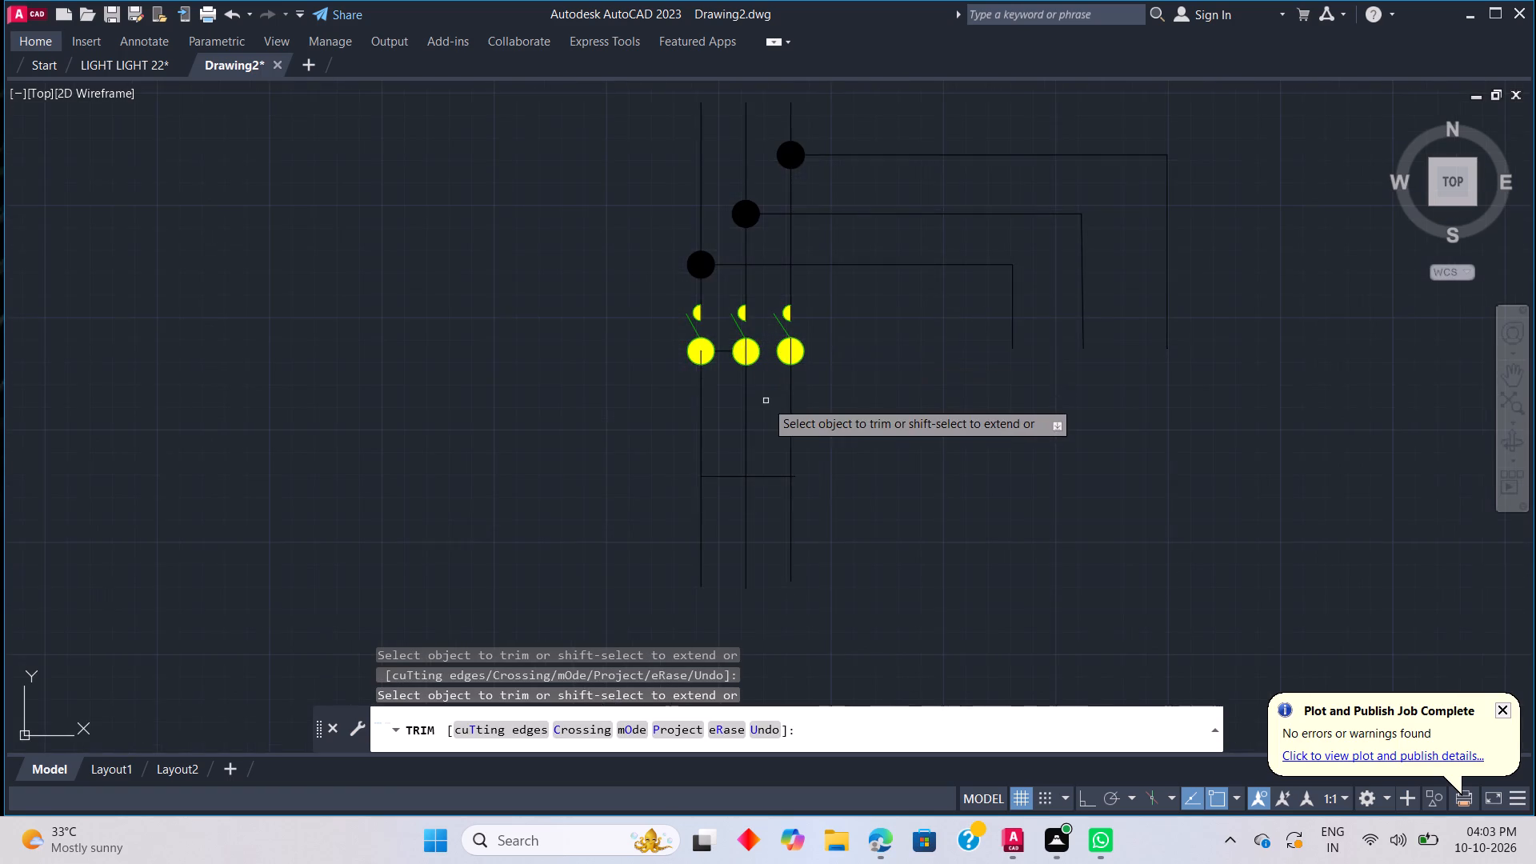
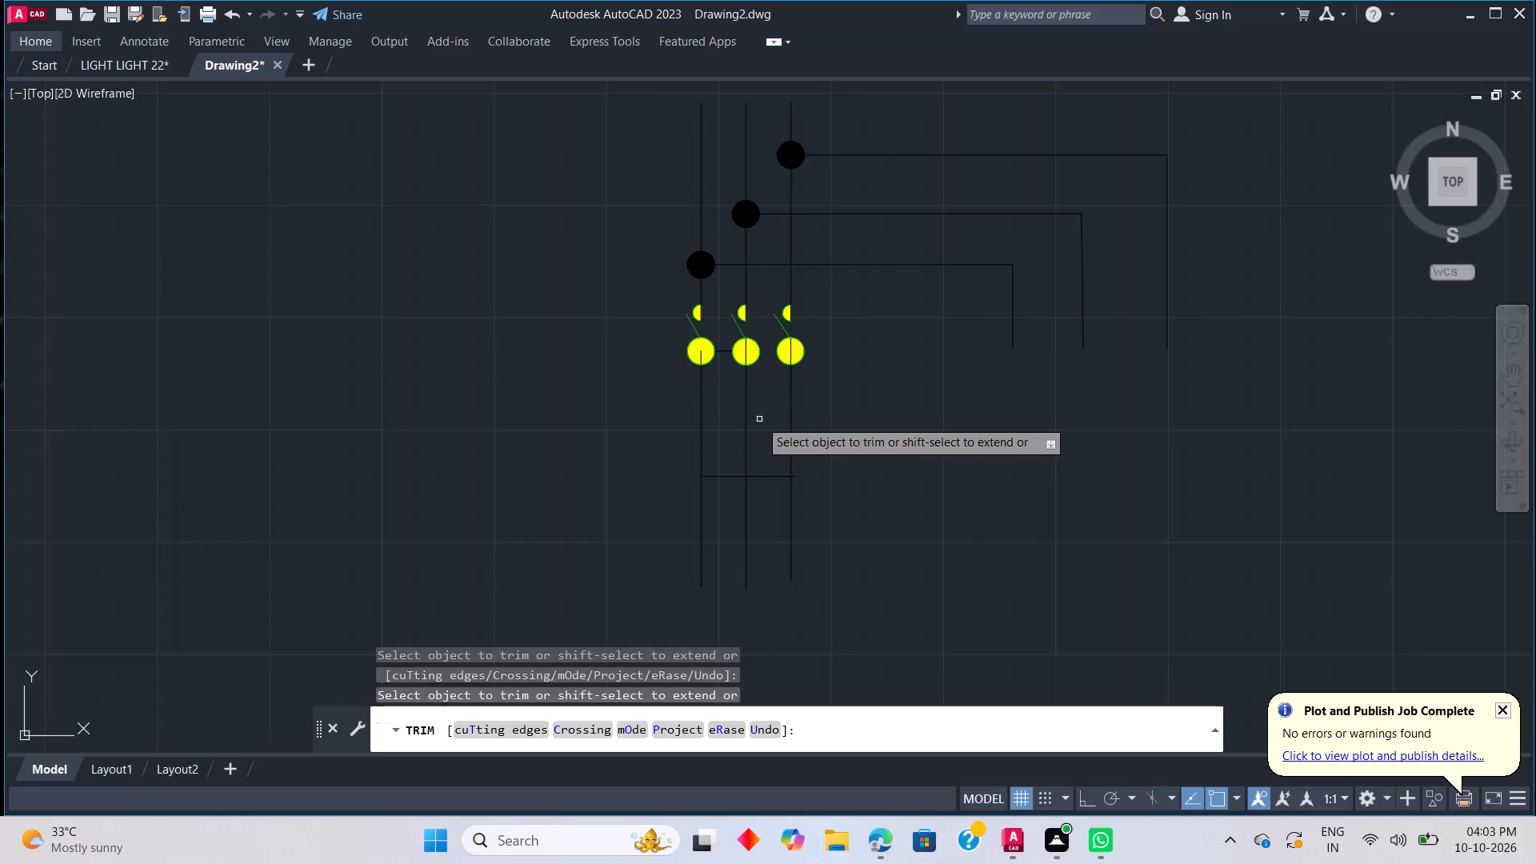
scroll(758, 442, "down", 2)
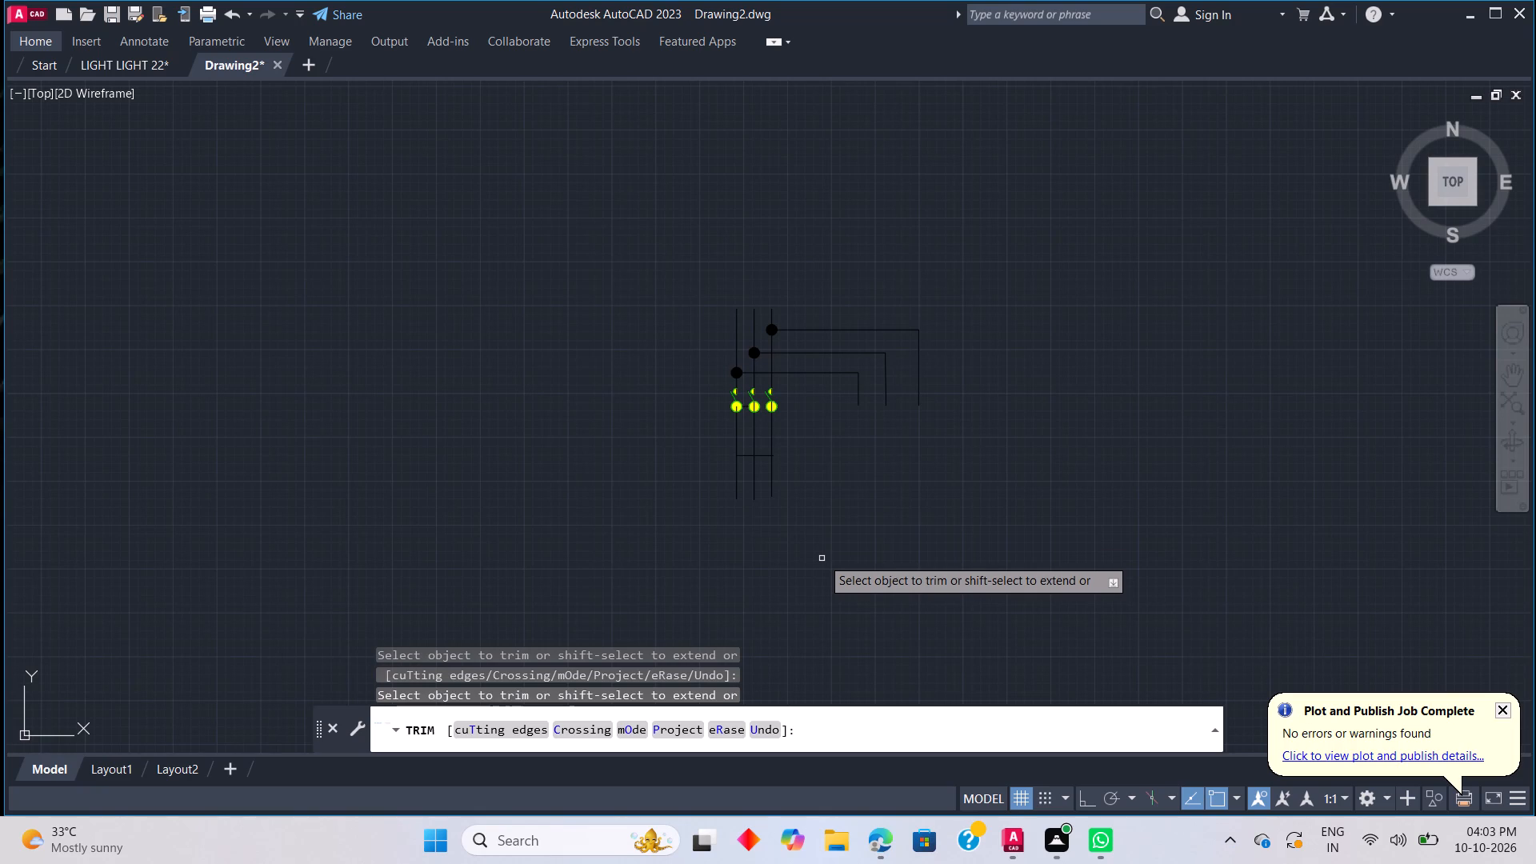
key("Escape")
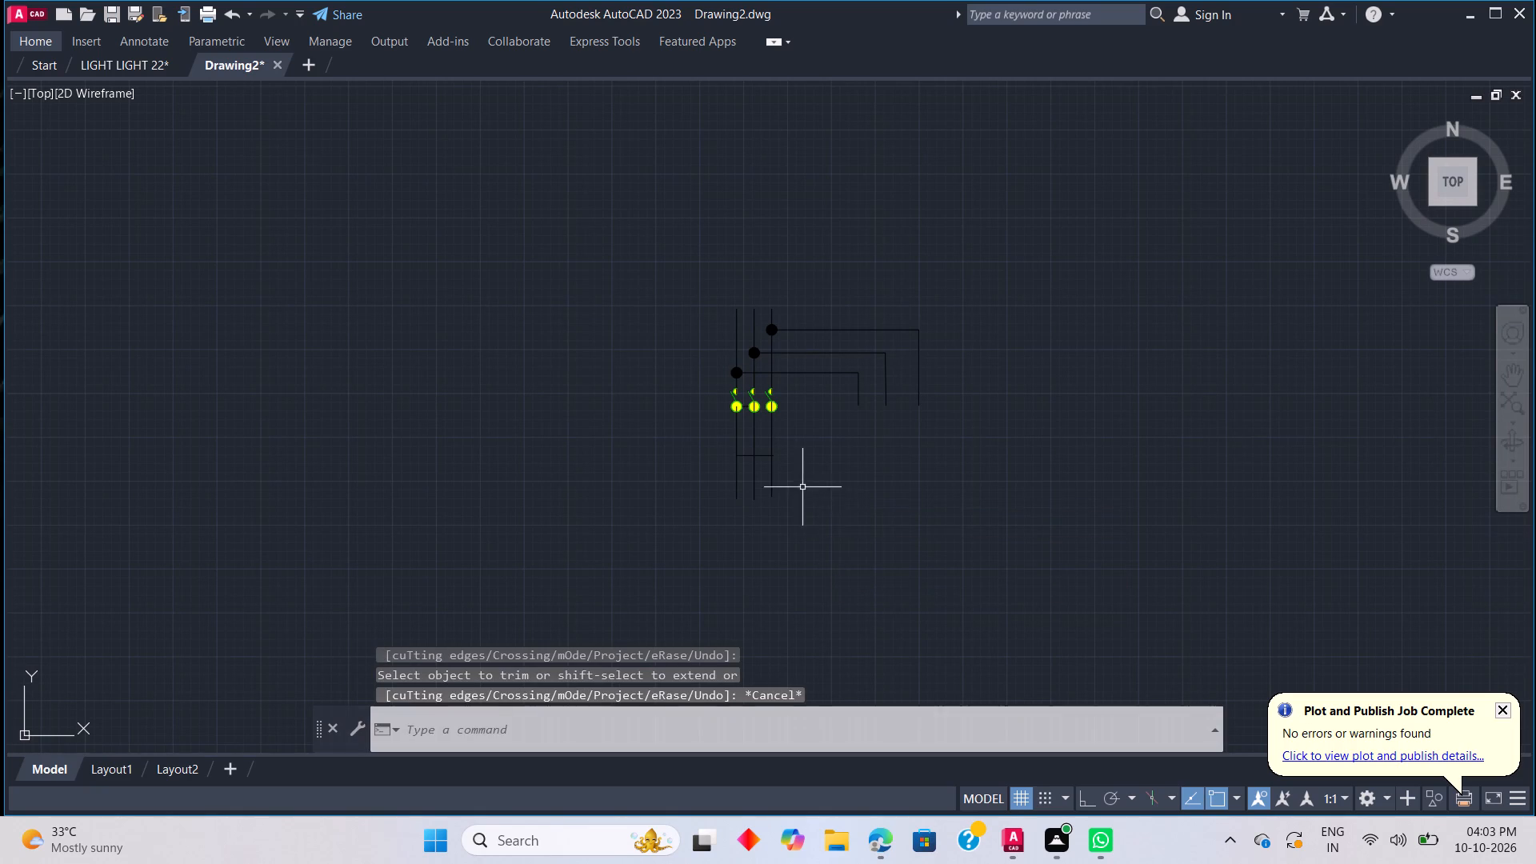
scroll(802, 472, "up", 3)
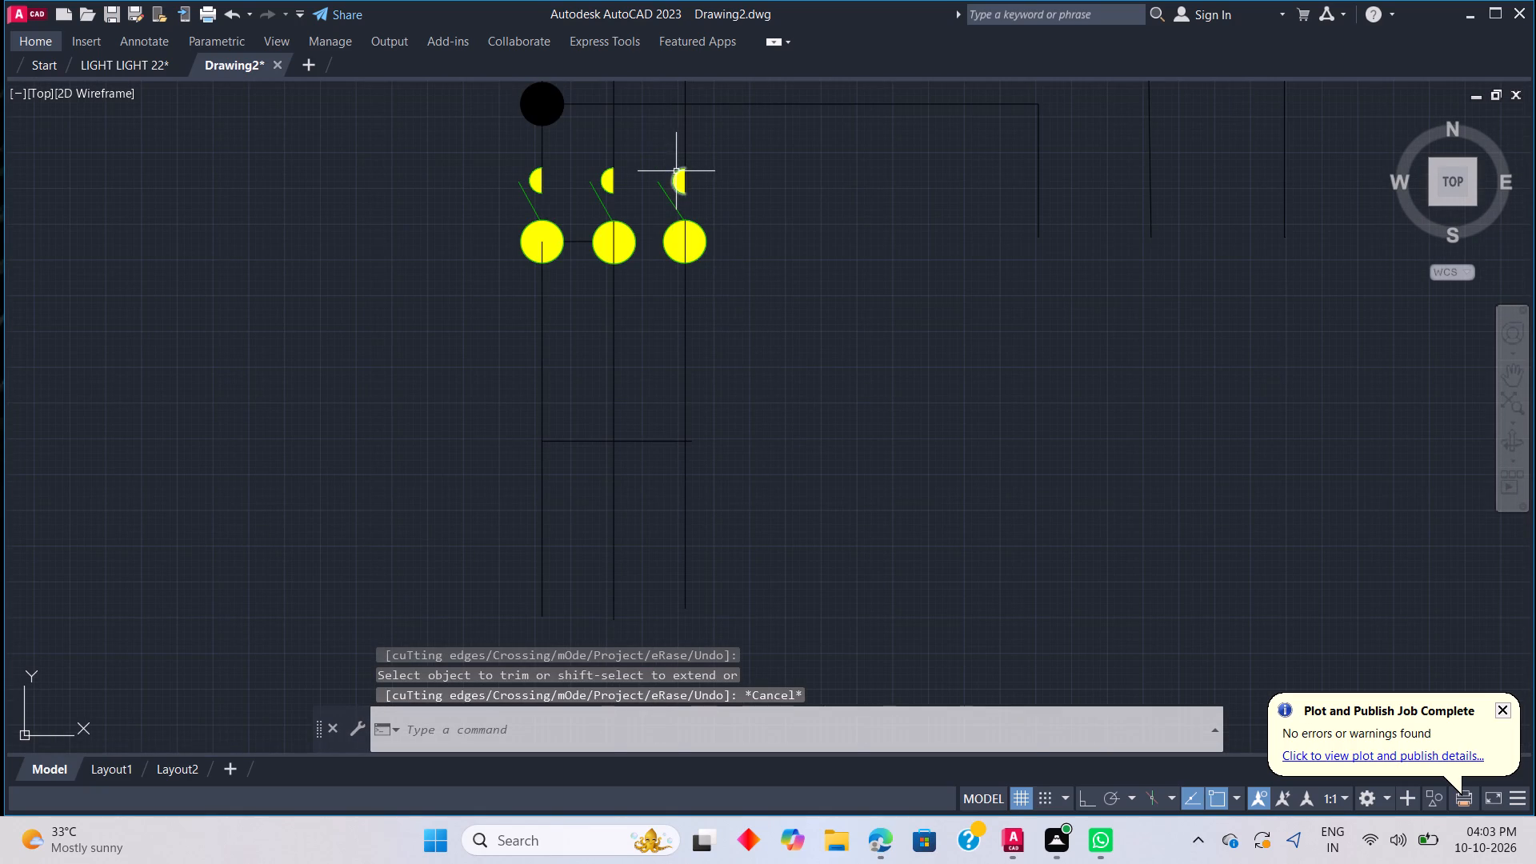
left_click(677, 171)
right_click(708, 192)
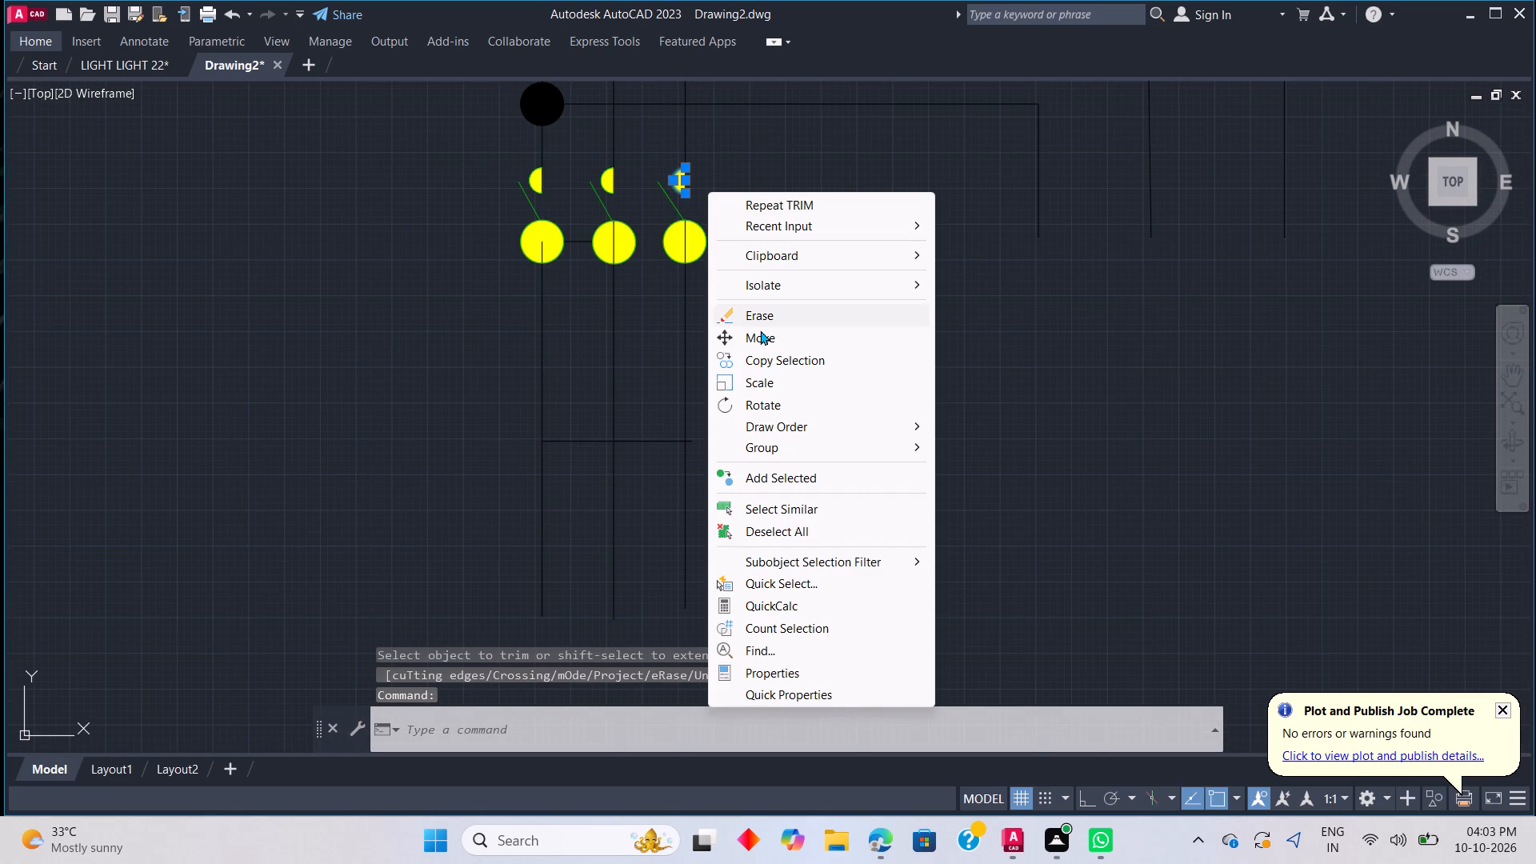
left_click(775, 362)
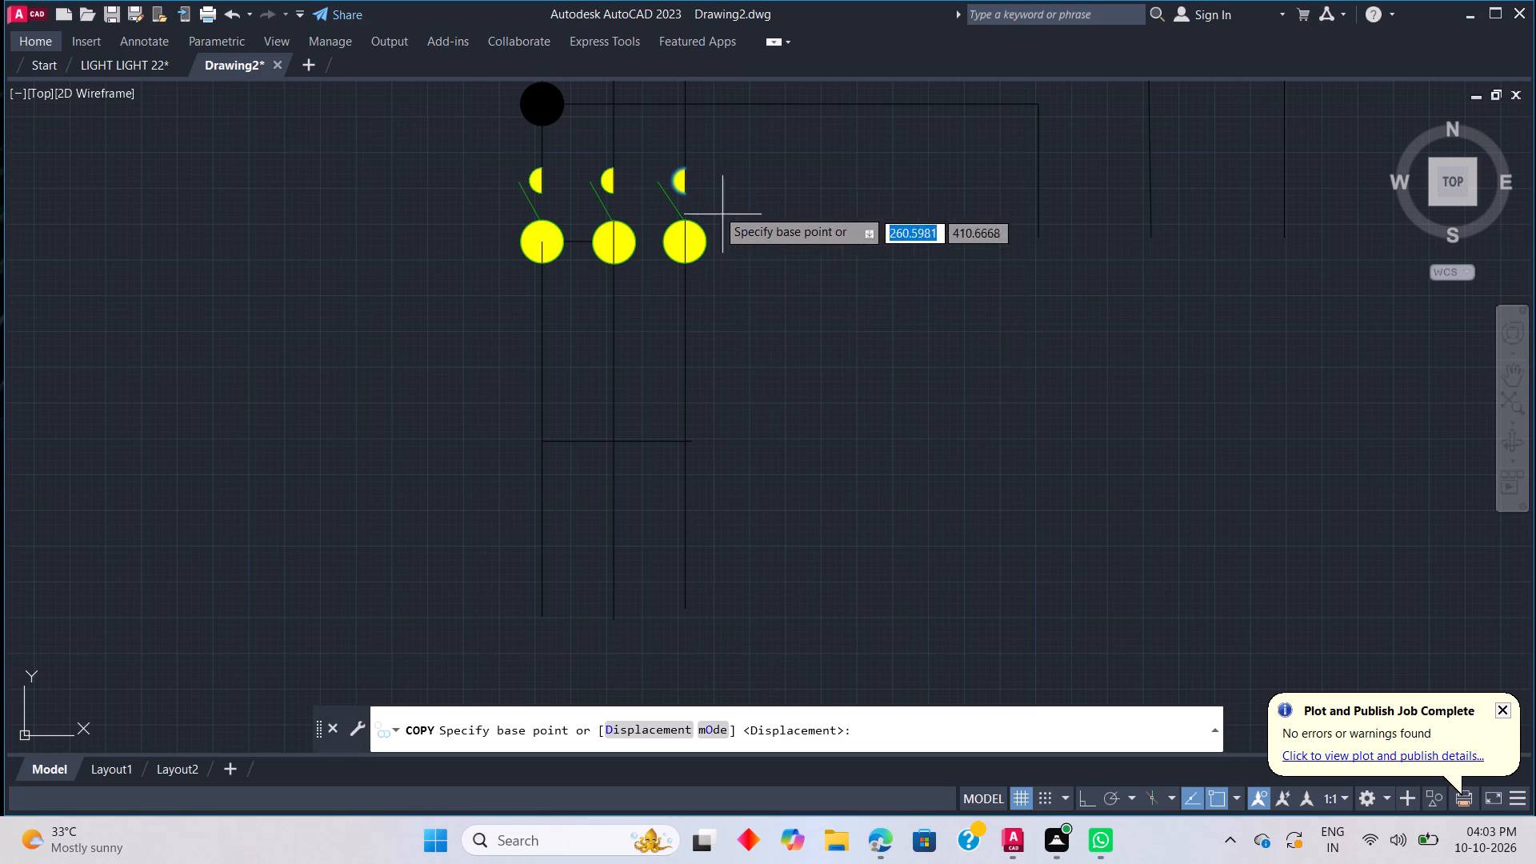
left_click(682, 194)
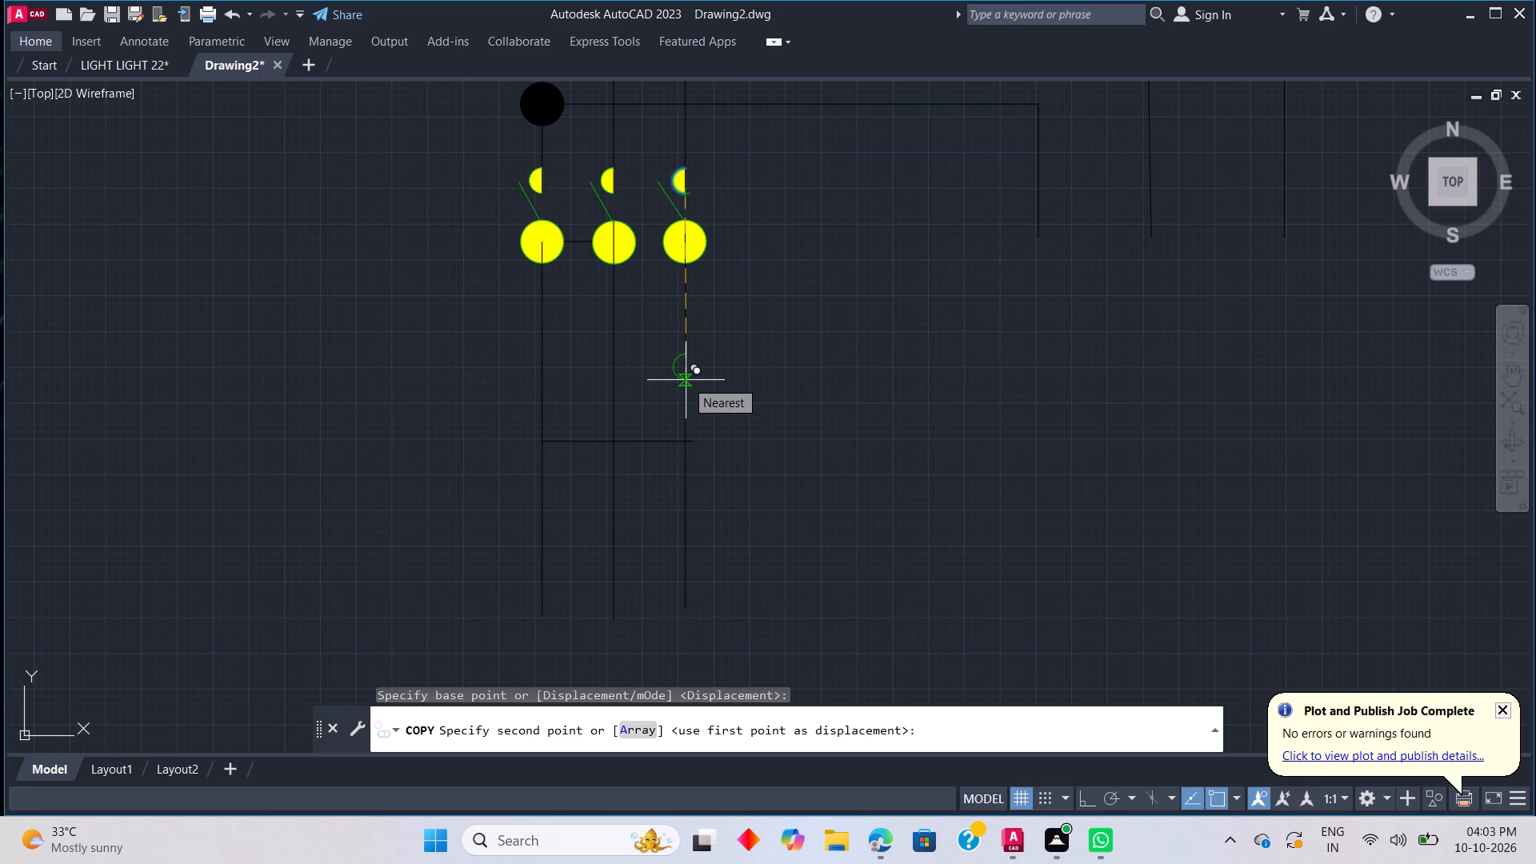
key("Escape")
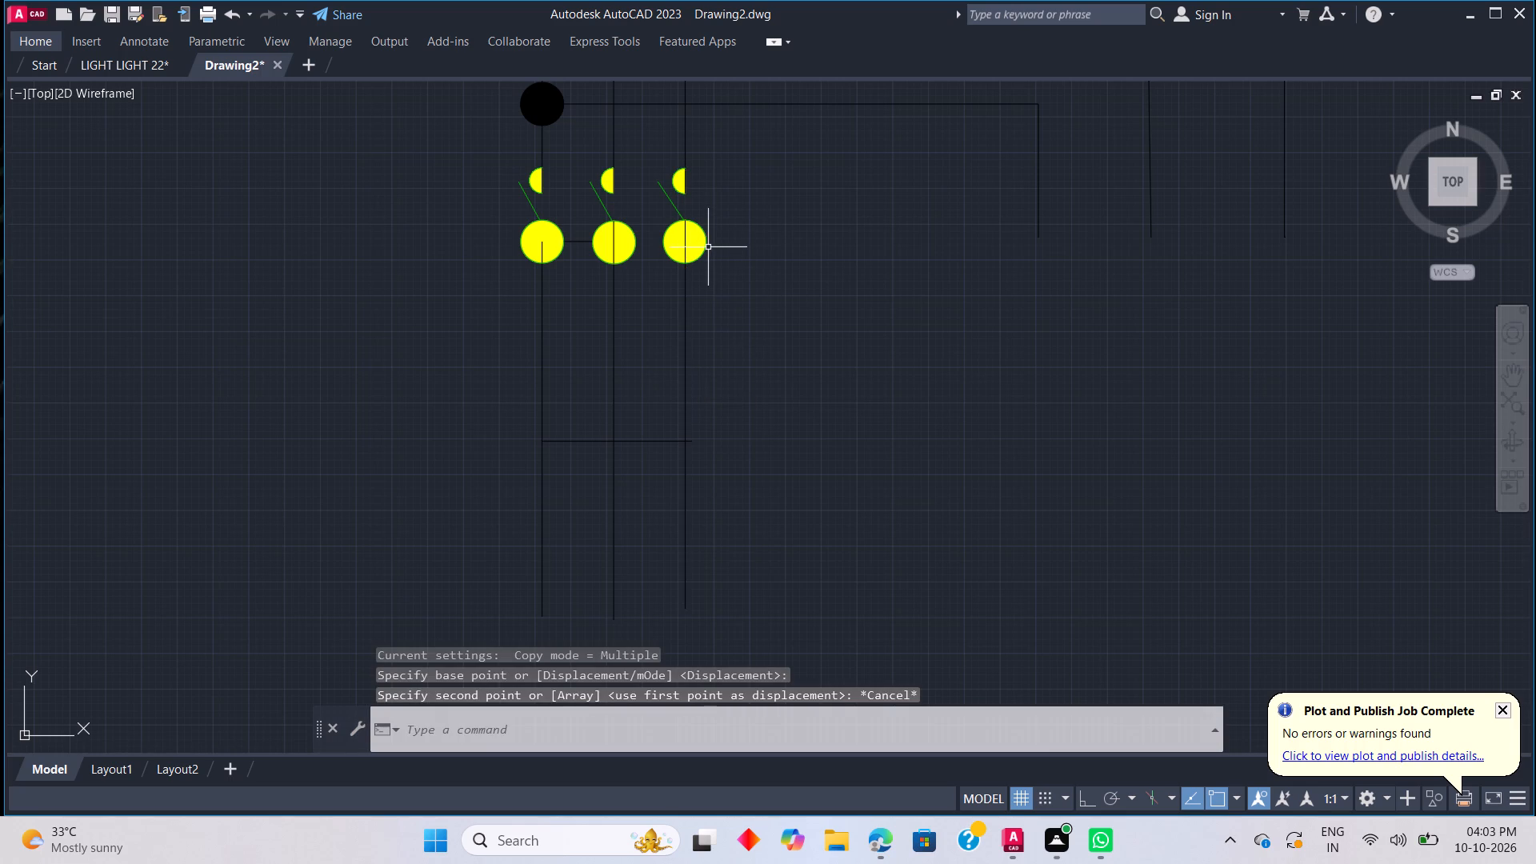
Erase the yellow fill and the three circle outlines below the slanted green lines.
left_click(708, 247)
key("Delete")
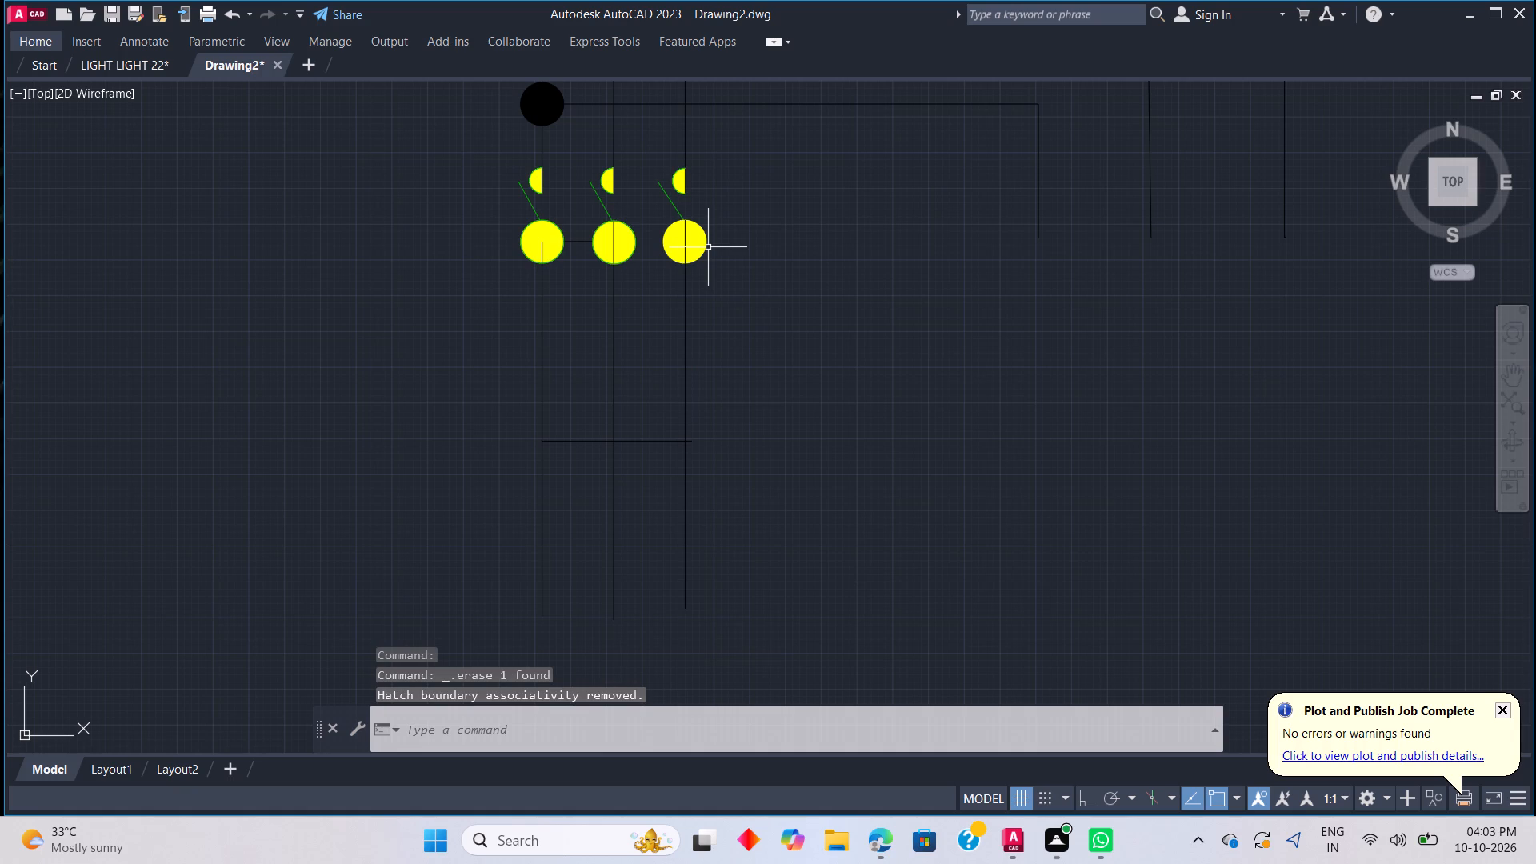
left_click(634, 242)
key("Delete")
key("Escape")
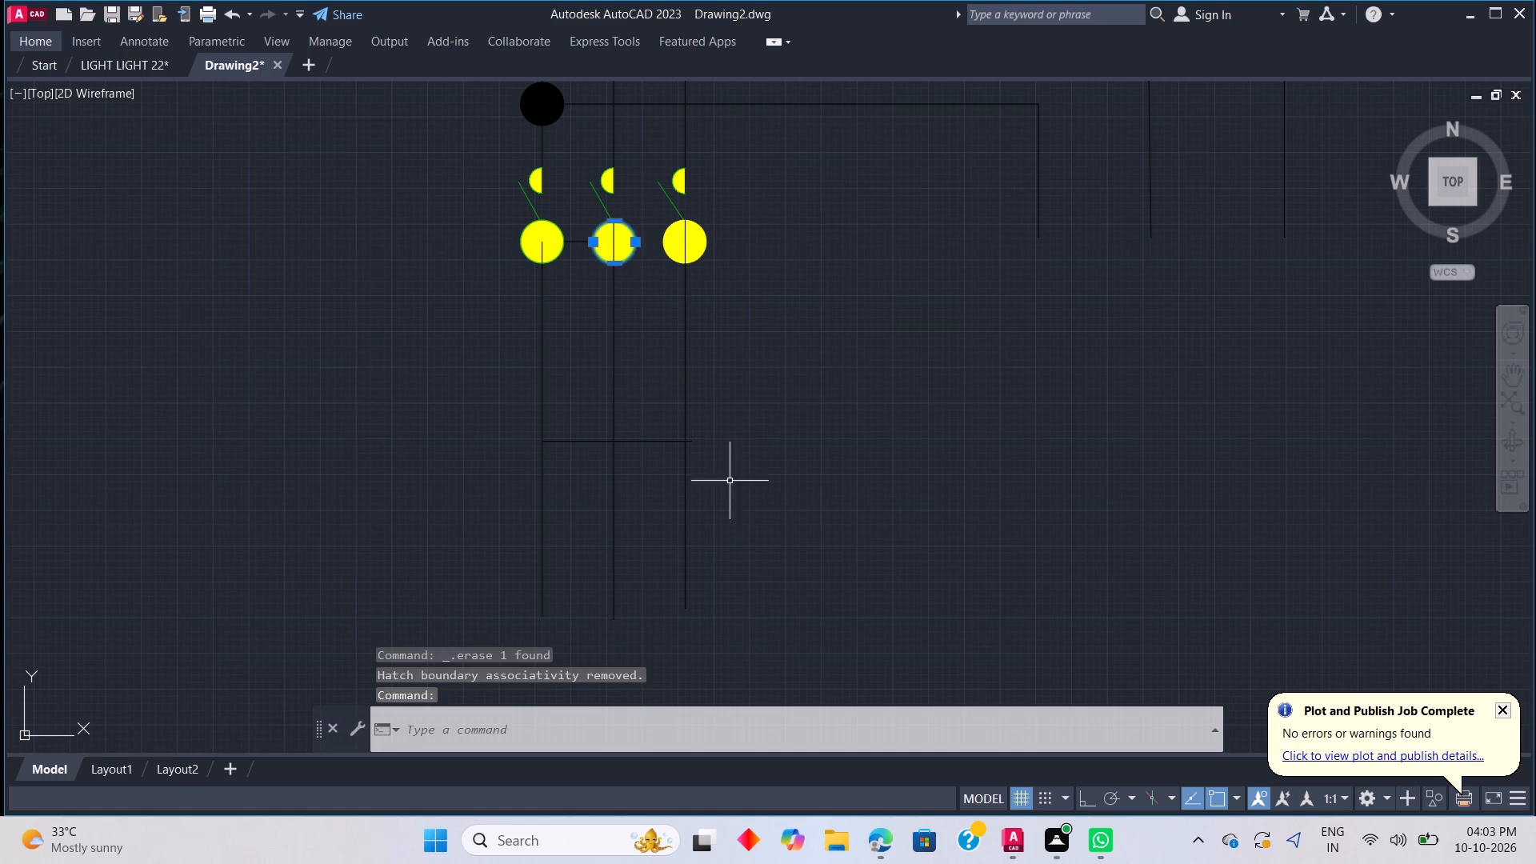
key("Escape")
left_click(557, 234)
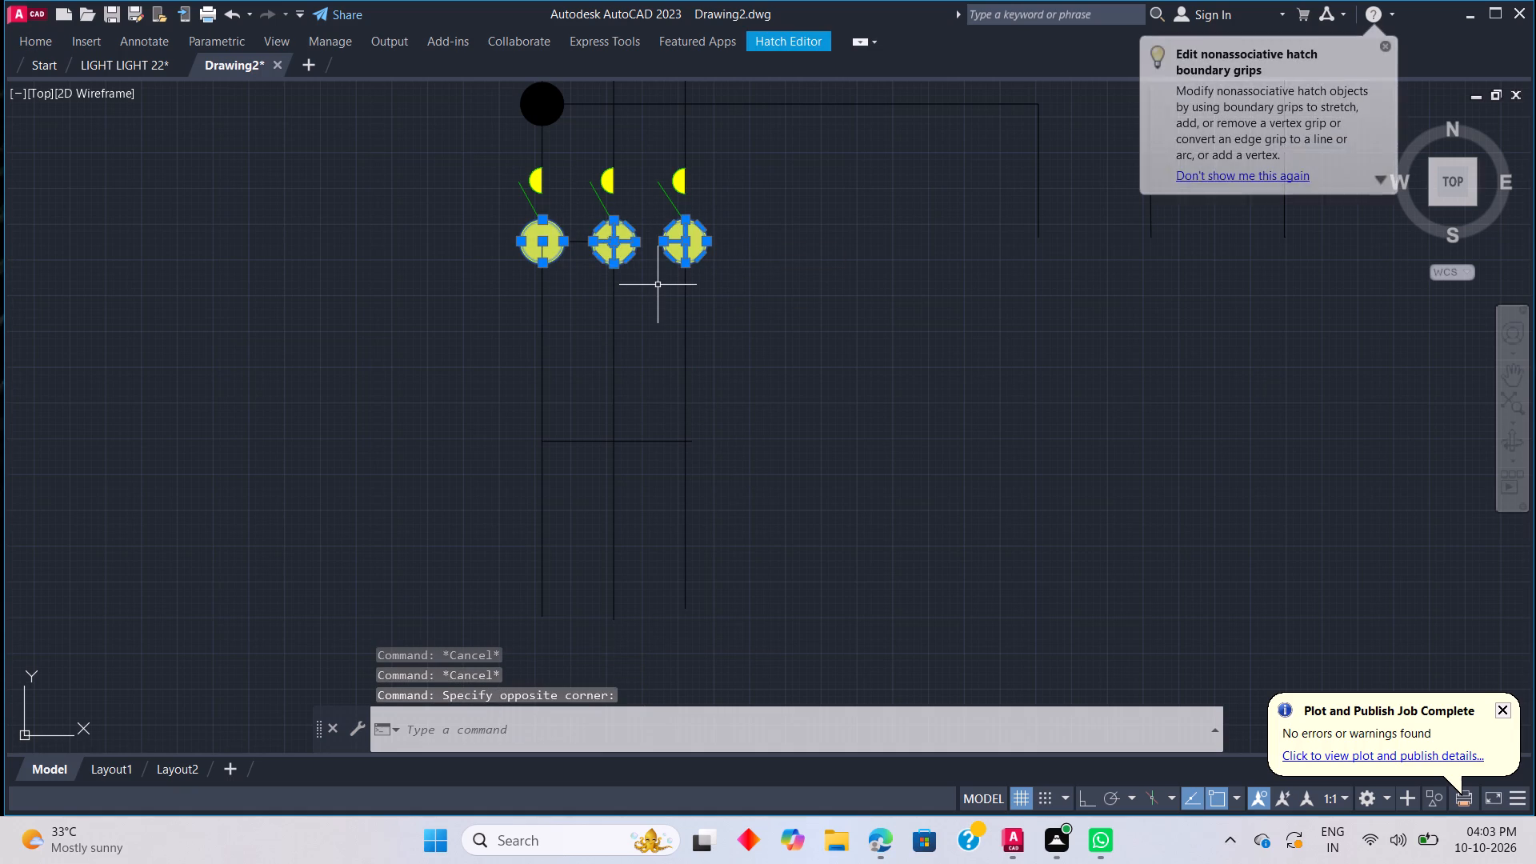
key("Delete")
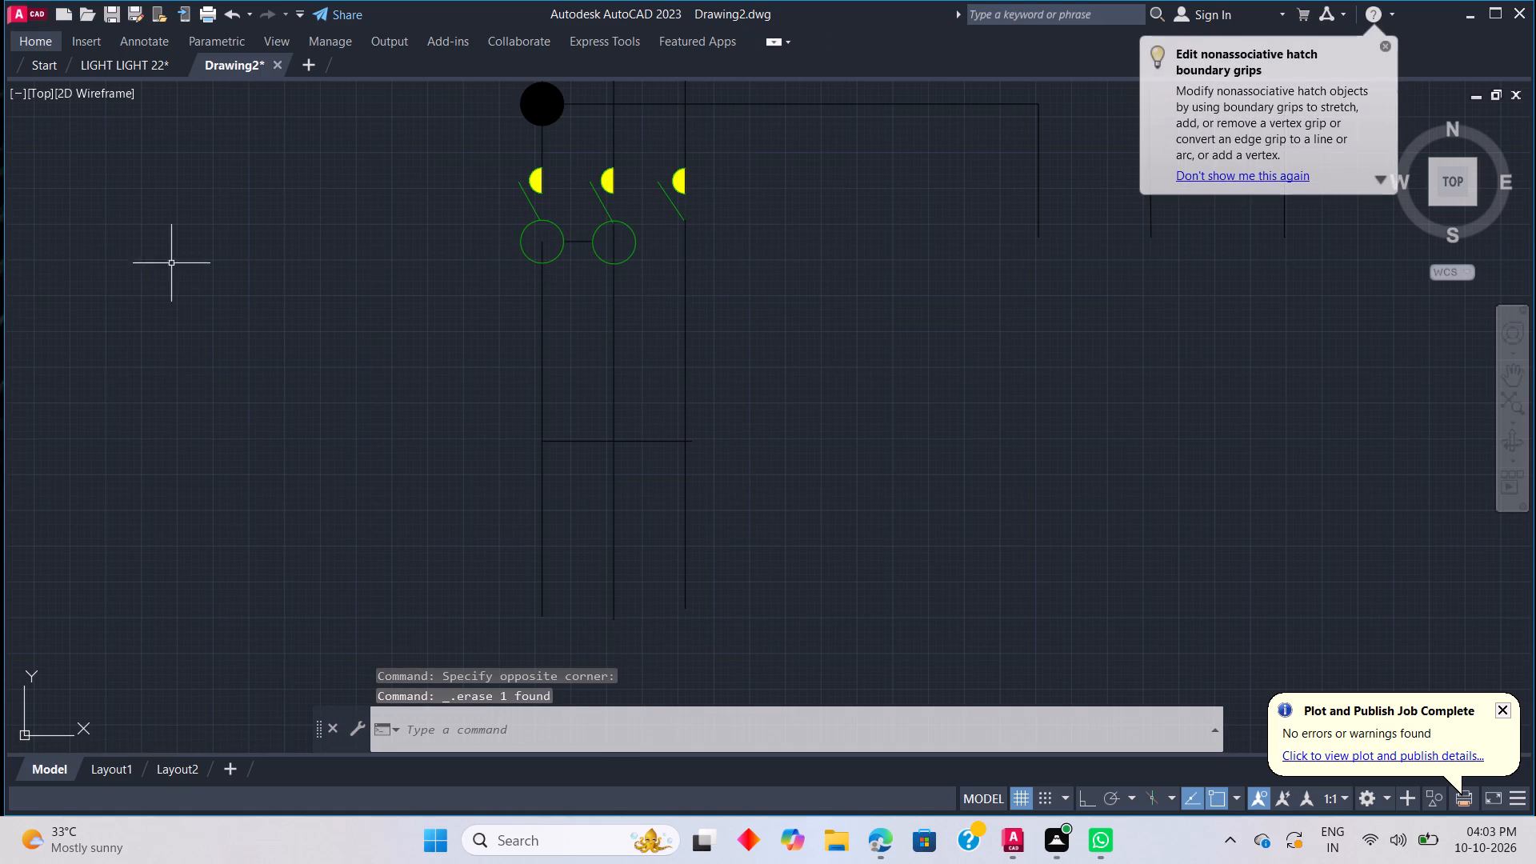
left_click(638, 241)
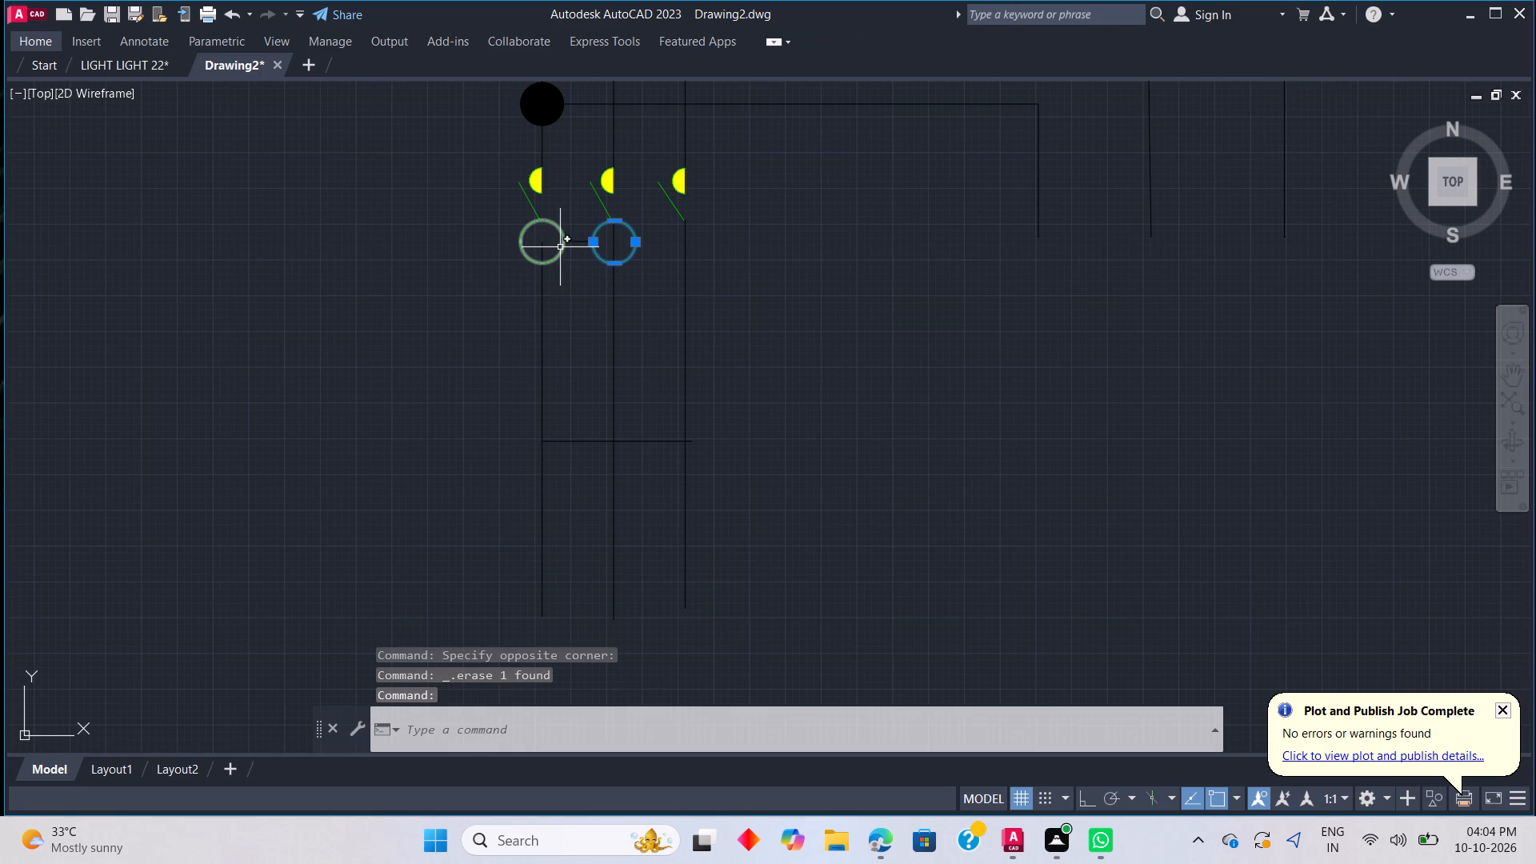
left_click(560, 247)
key("Delete")
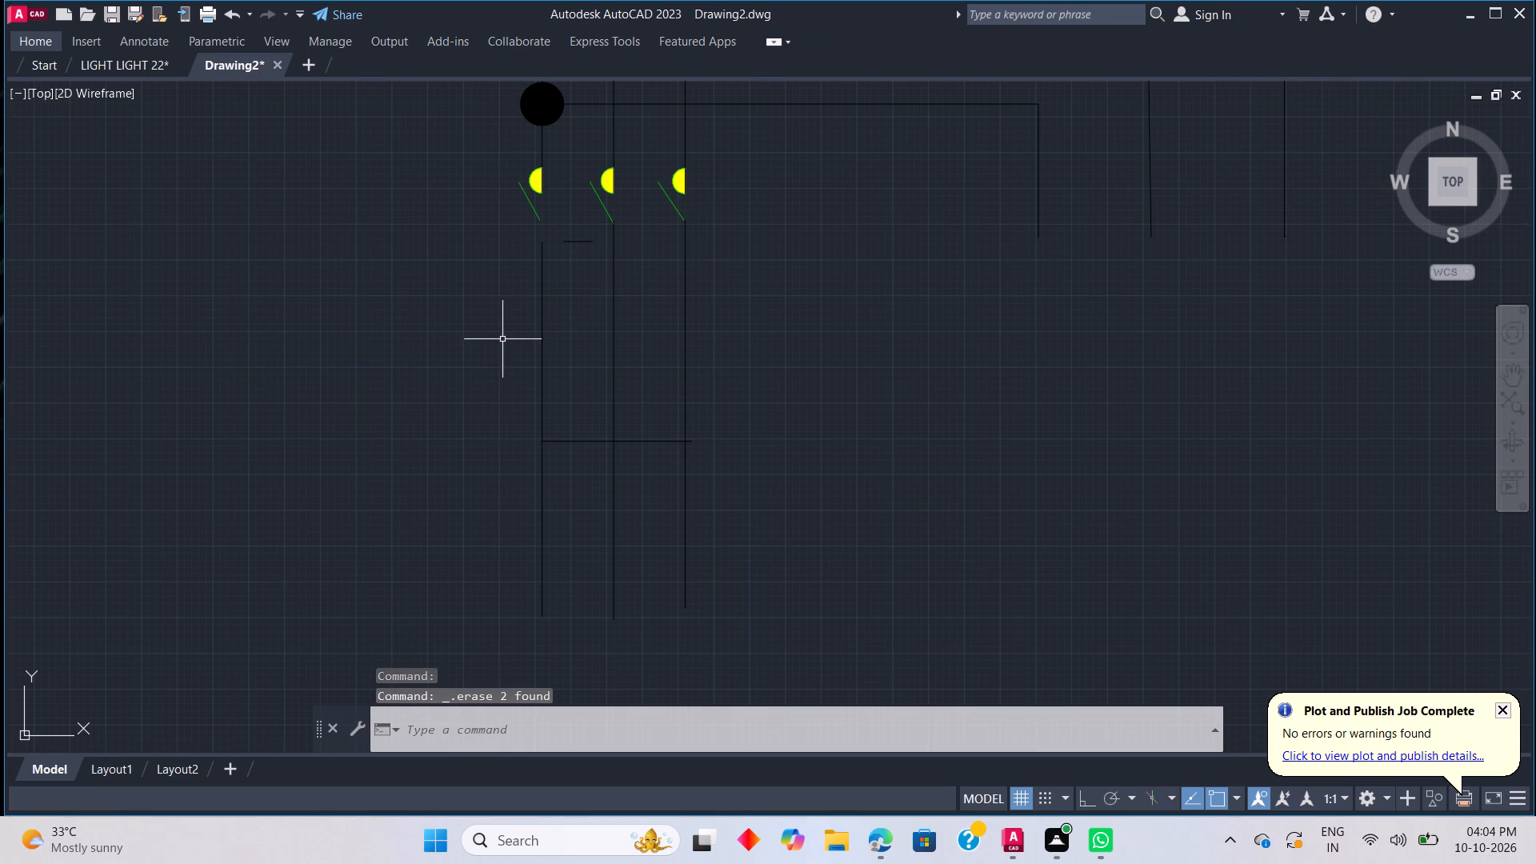
Trim away the leftover short horizontal segment between the left and middle vertical lines.
key("t")
type("R")
key("space")
left_click(564, 242)
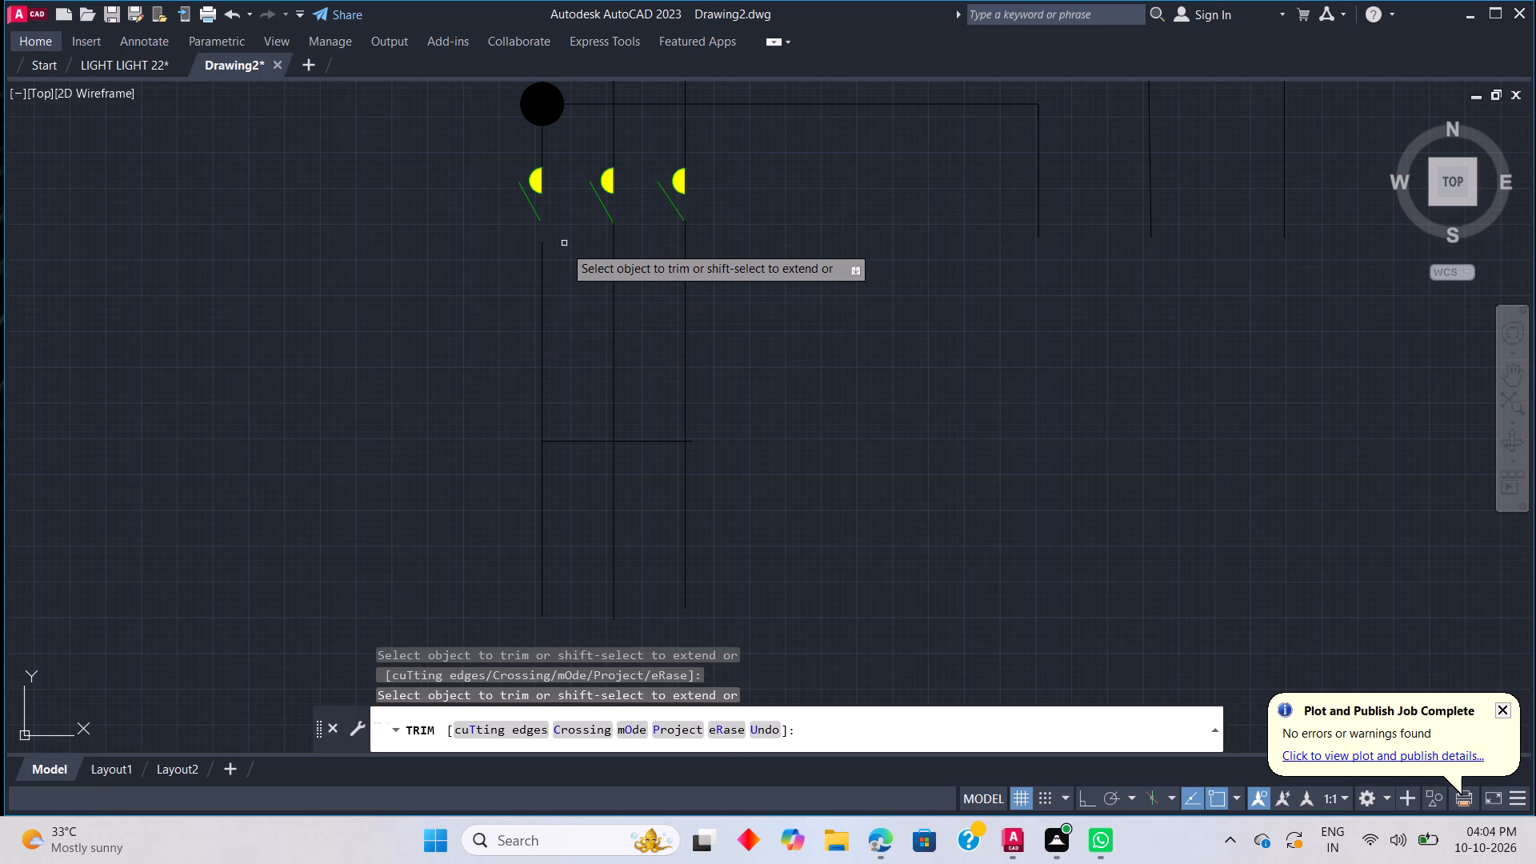
key("Escape")
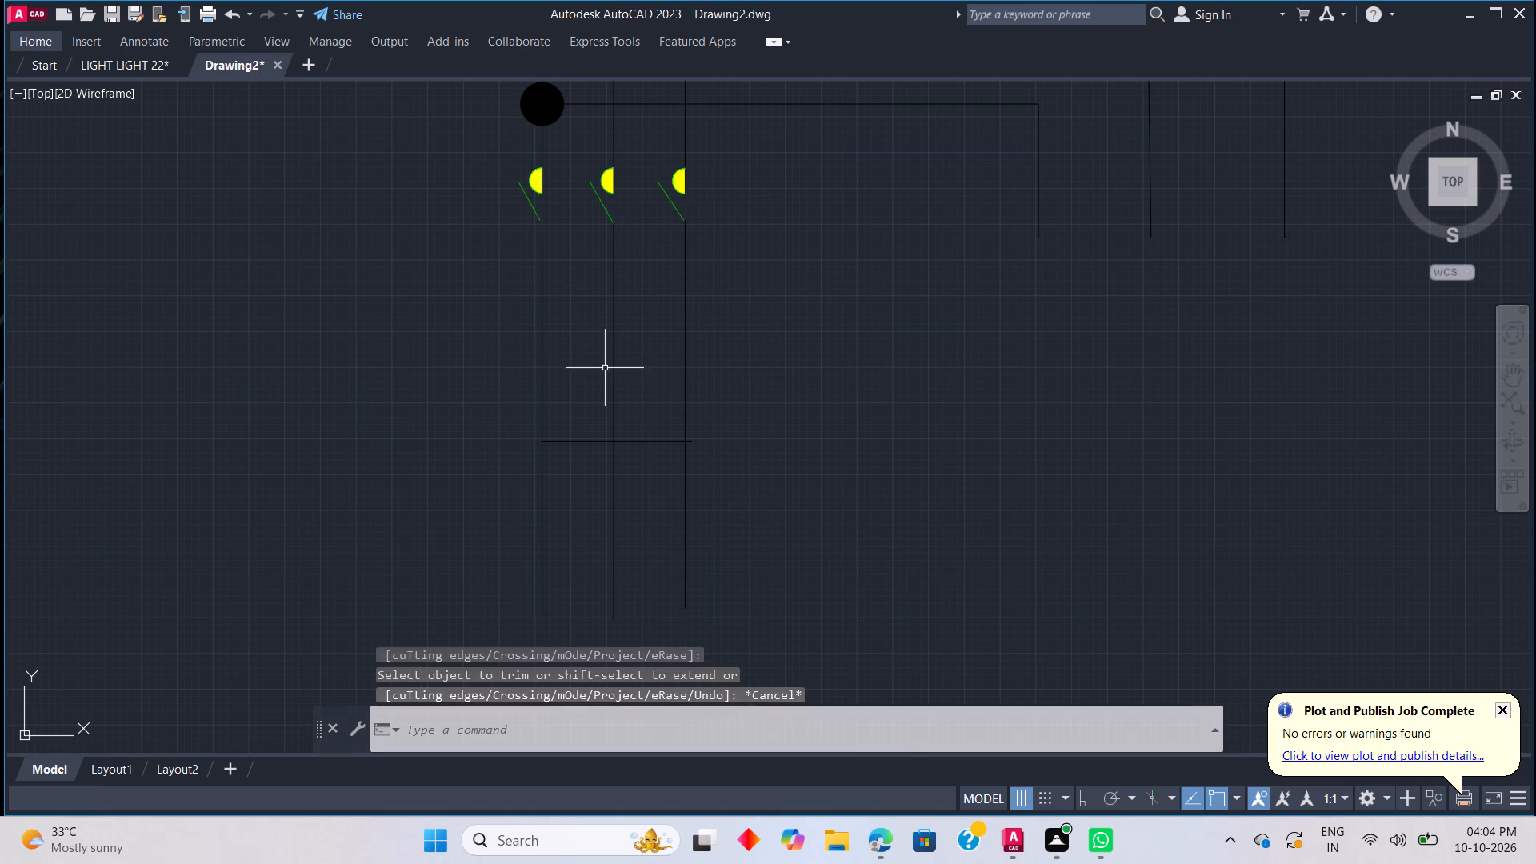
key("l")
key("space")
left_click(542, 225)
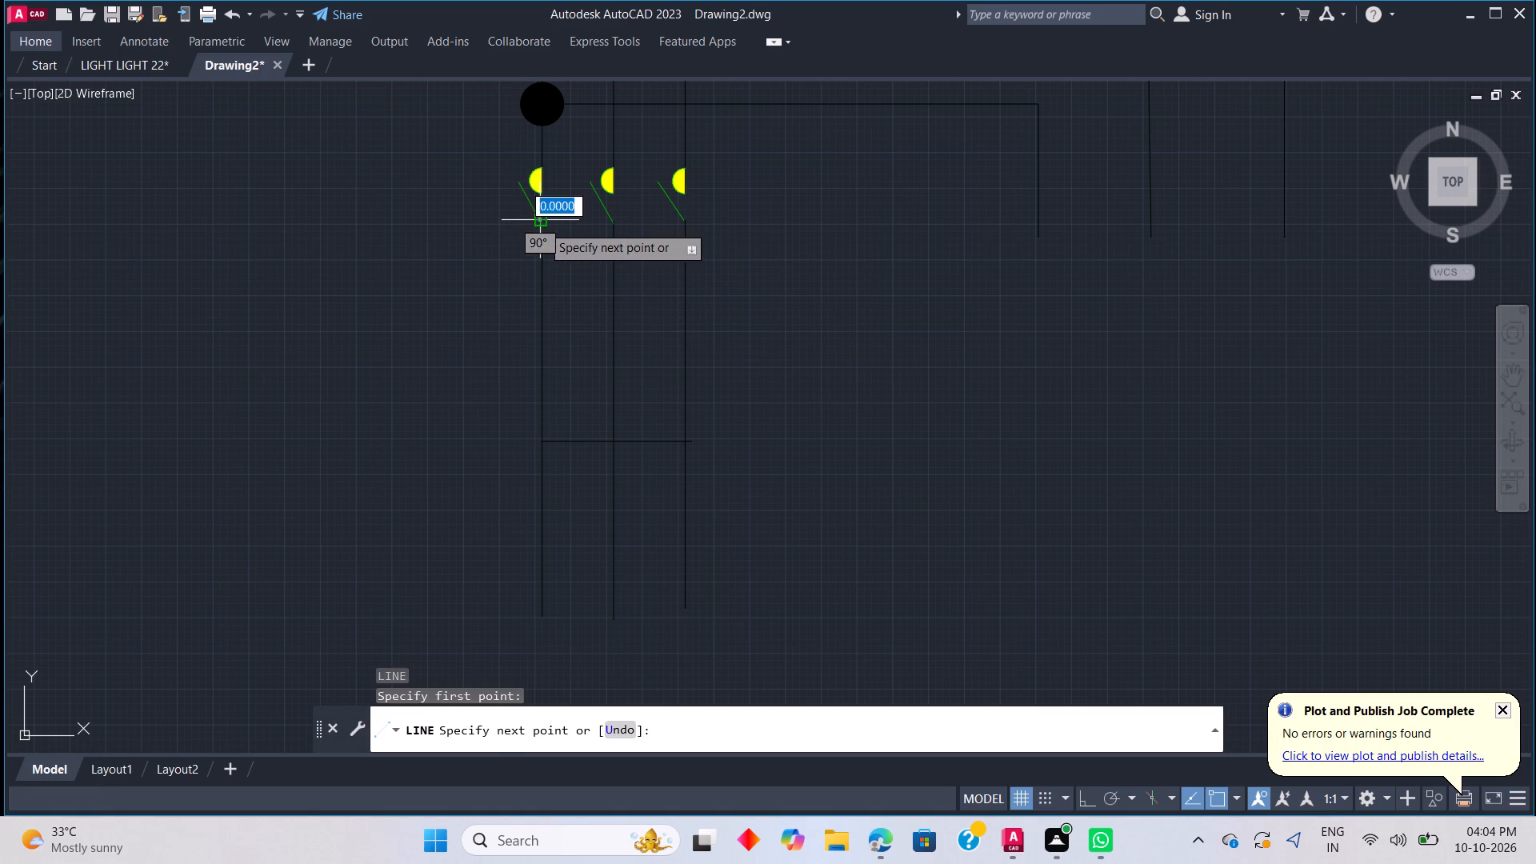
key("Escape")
Extend the lower left vertical line upward toward the left yellow semicircle.
key("e")
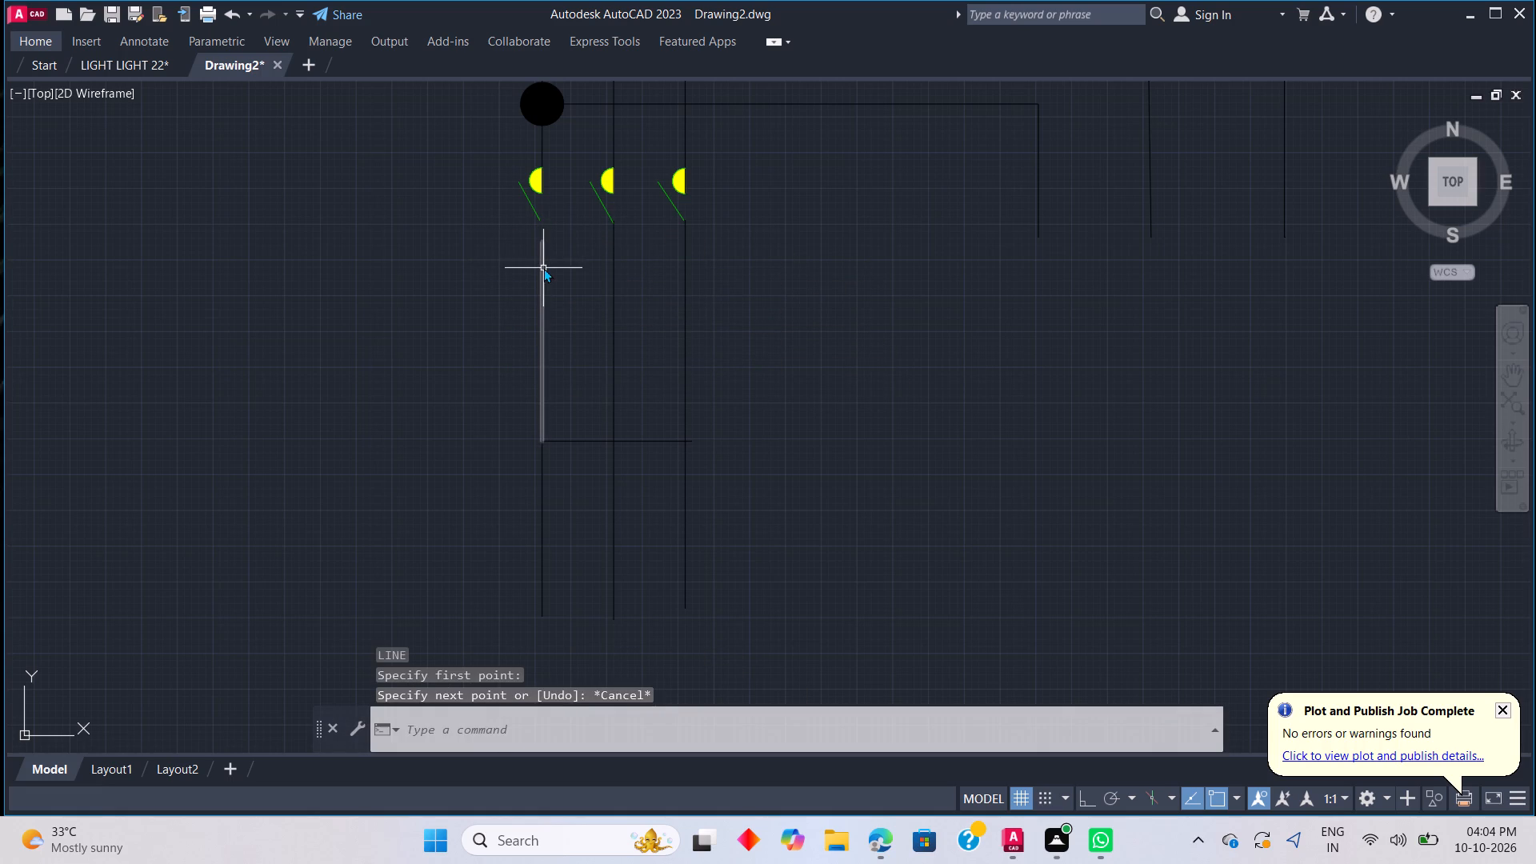
key("x")
key("space")
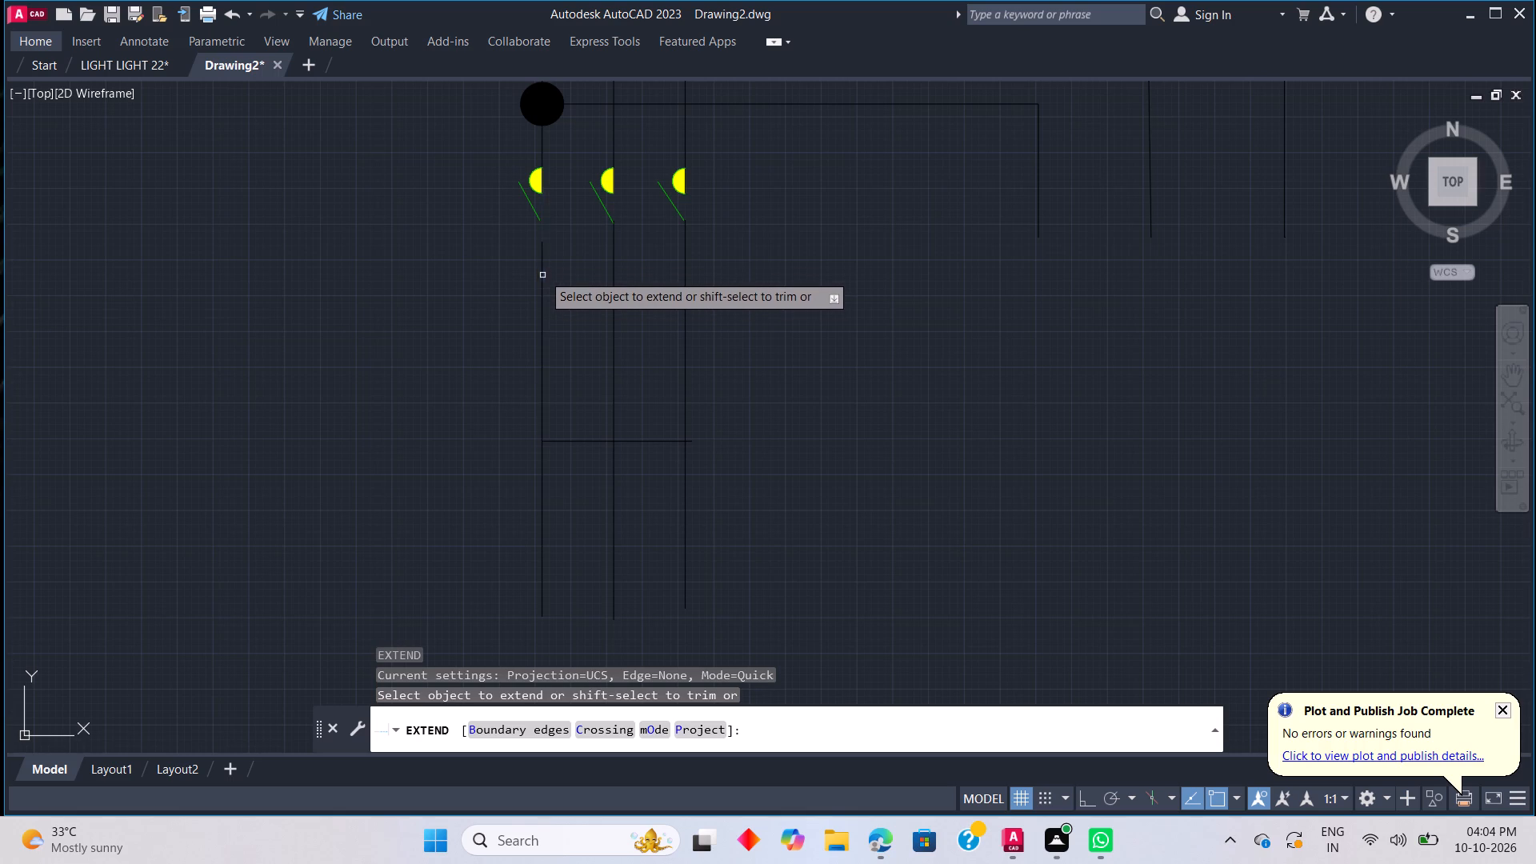
left_click(541, 270)
key("Escape")
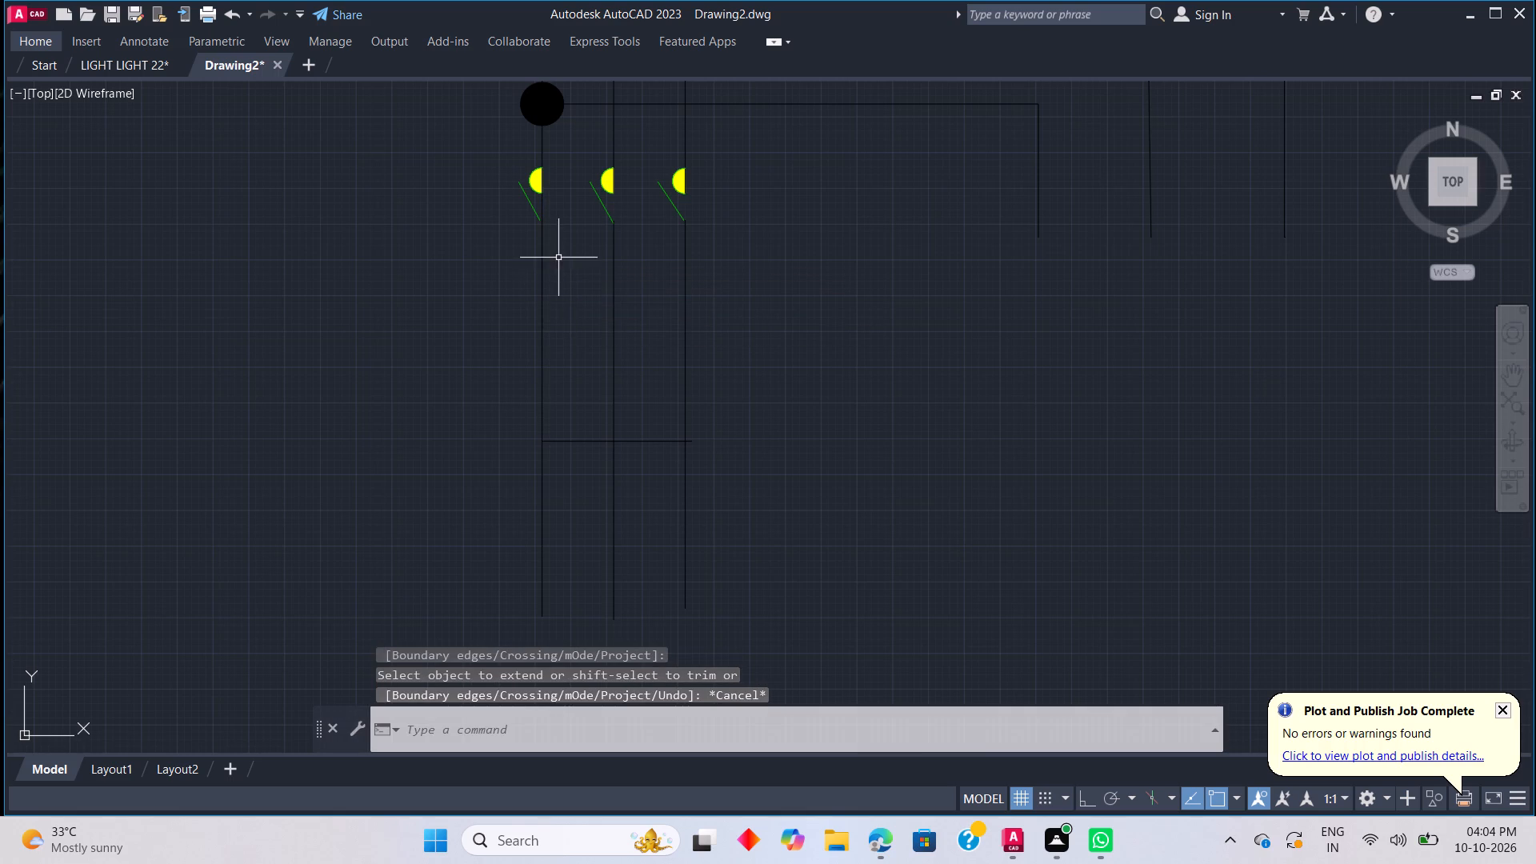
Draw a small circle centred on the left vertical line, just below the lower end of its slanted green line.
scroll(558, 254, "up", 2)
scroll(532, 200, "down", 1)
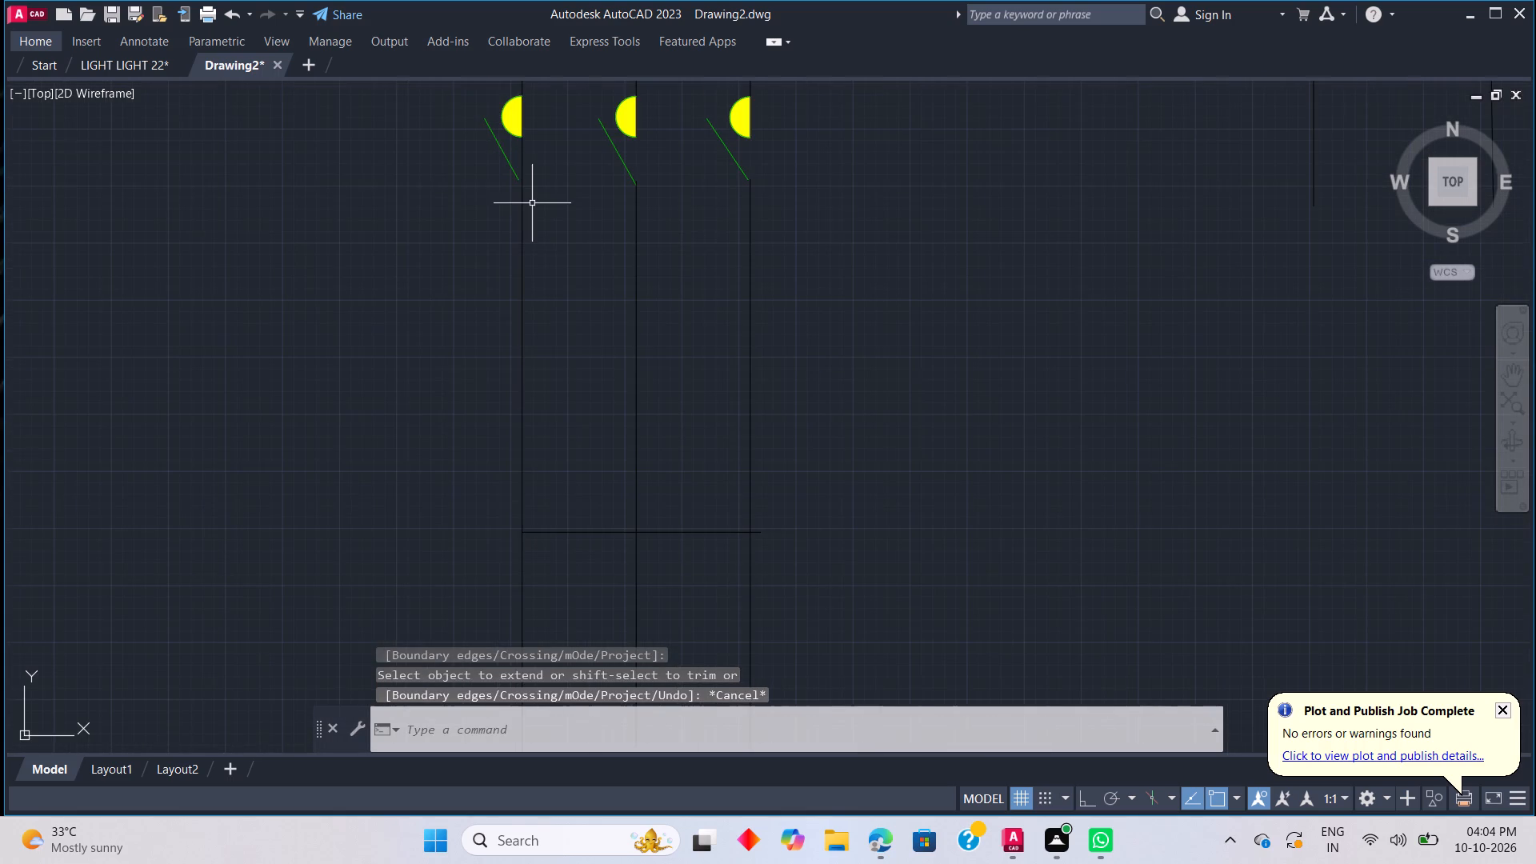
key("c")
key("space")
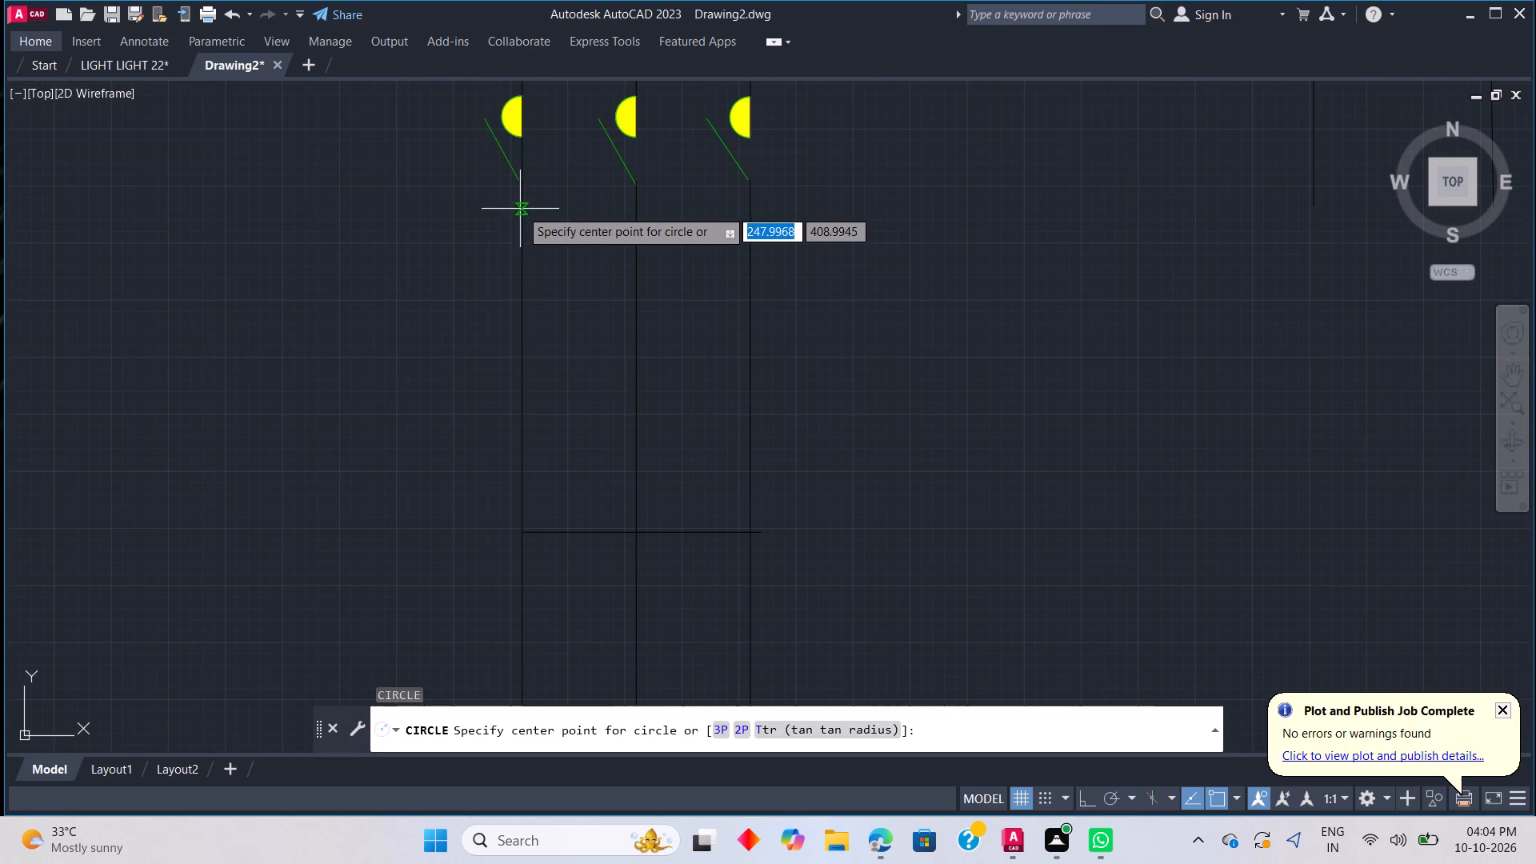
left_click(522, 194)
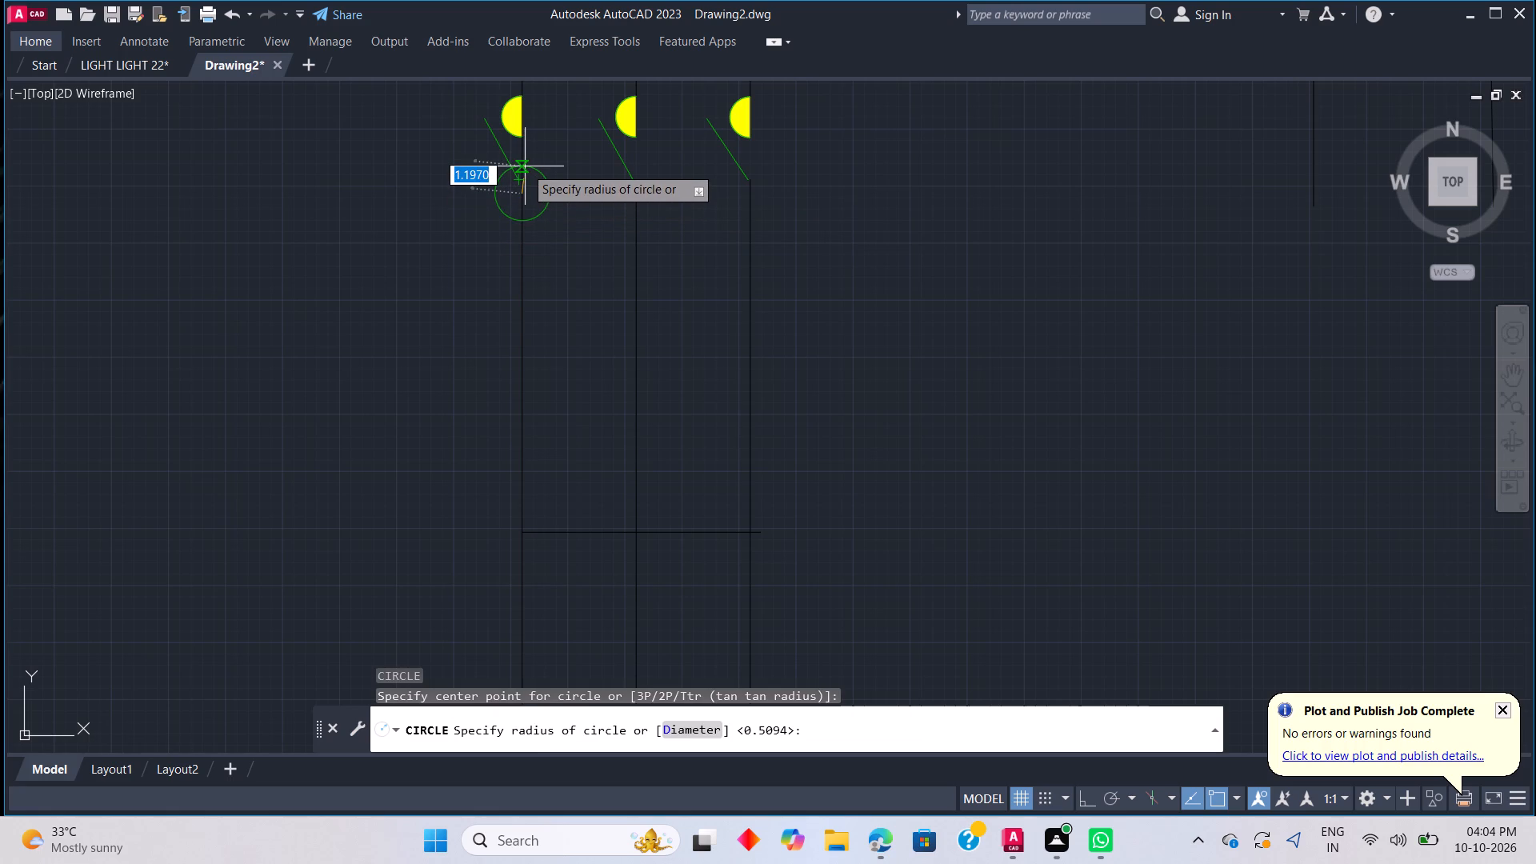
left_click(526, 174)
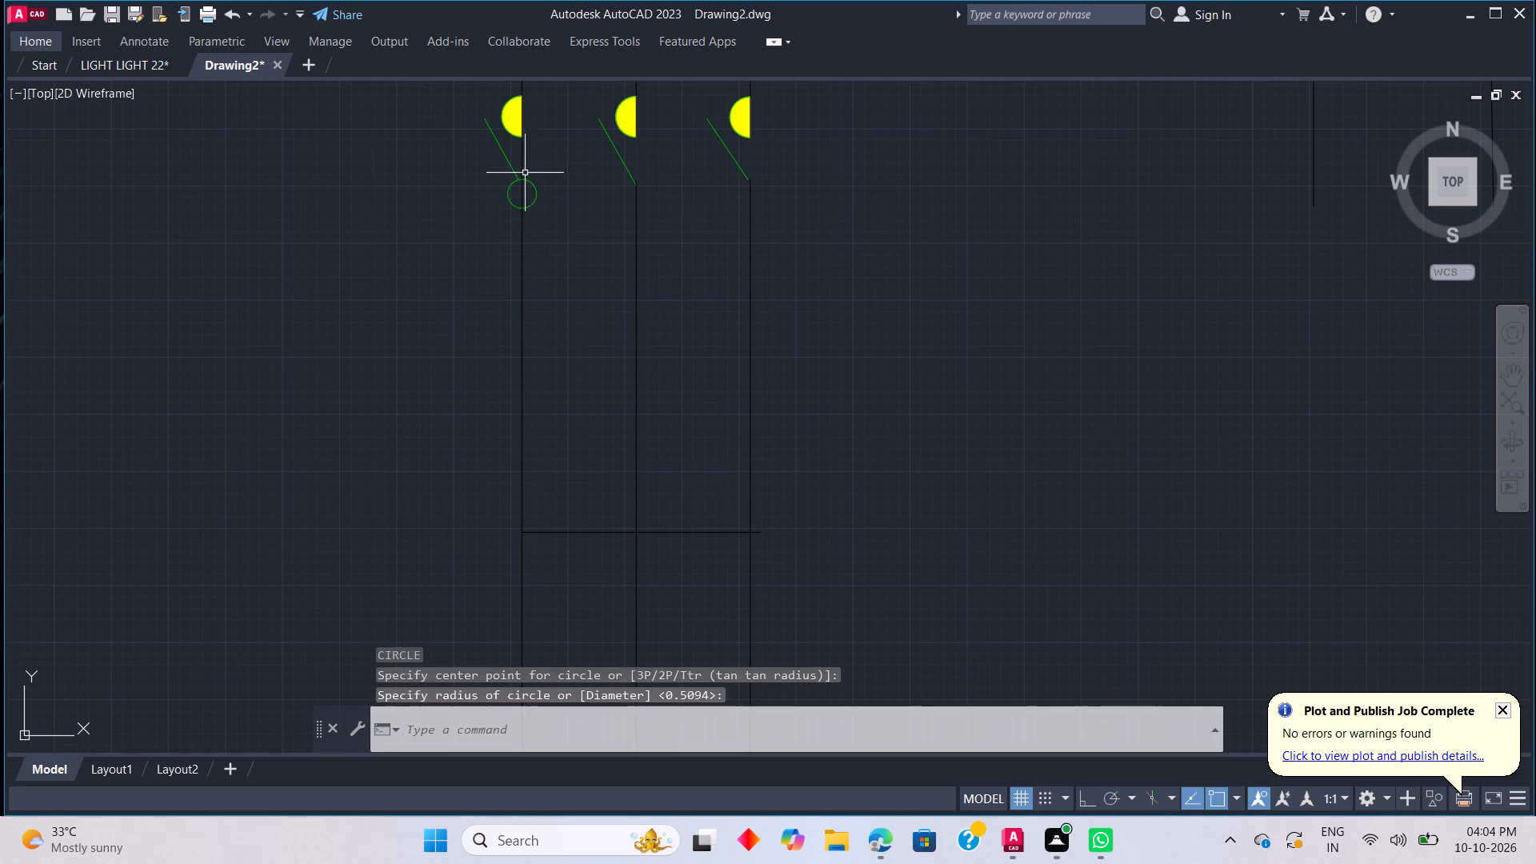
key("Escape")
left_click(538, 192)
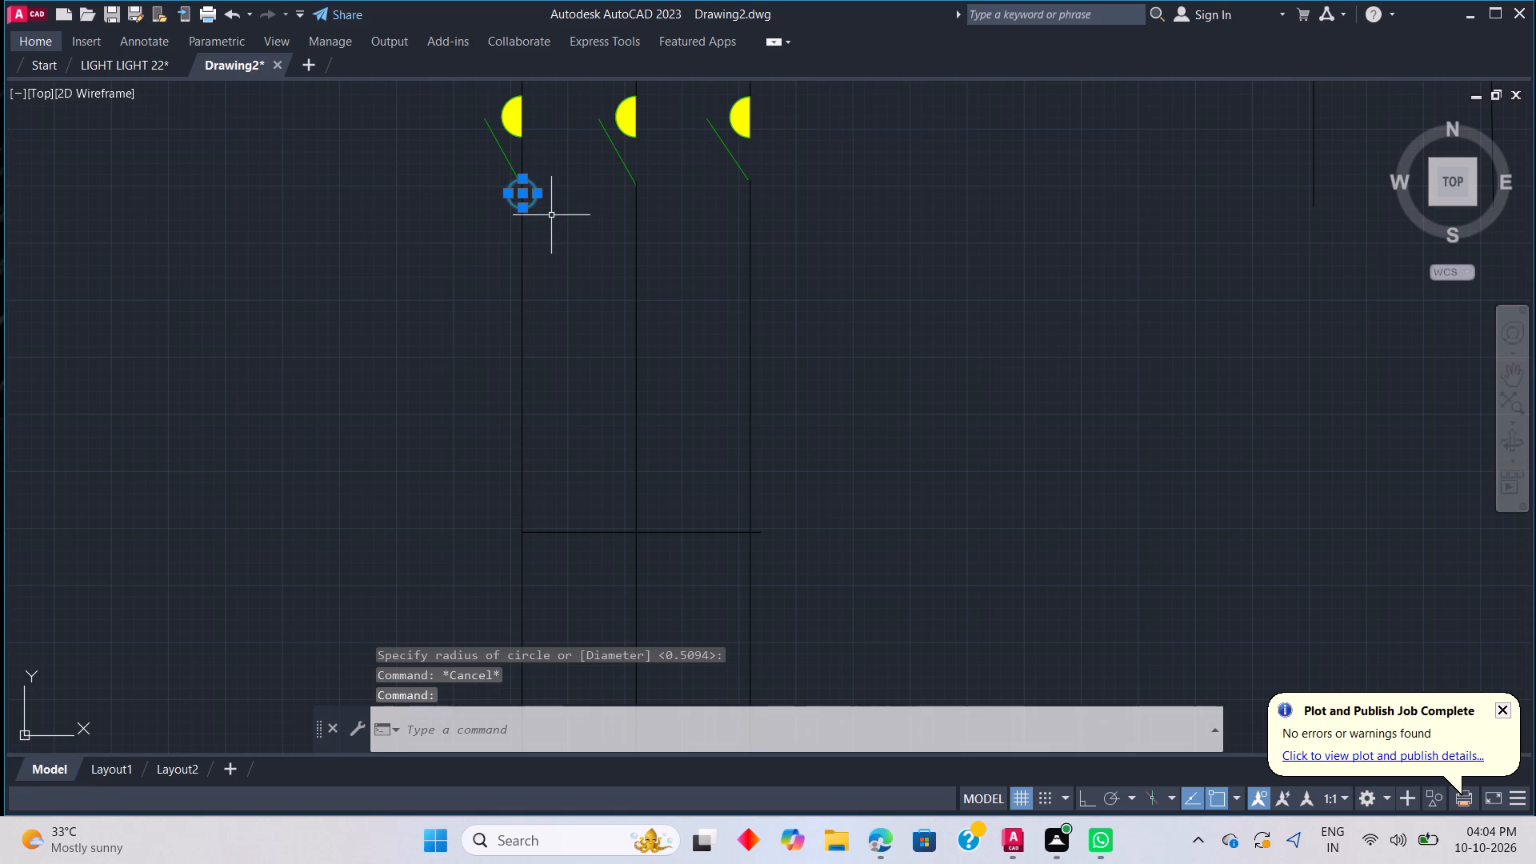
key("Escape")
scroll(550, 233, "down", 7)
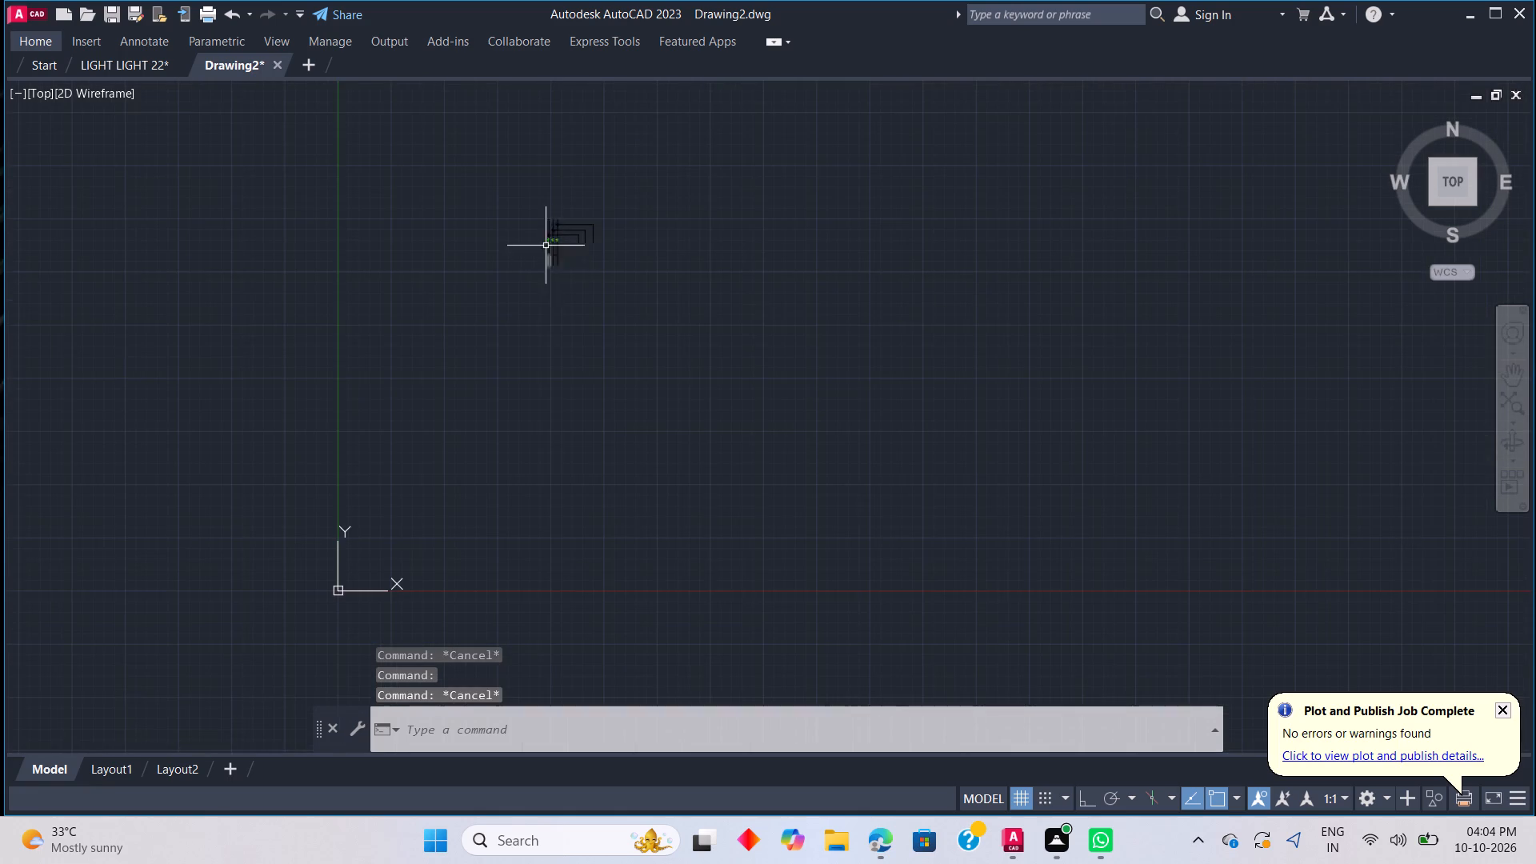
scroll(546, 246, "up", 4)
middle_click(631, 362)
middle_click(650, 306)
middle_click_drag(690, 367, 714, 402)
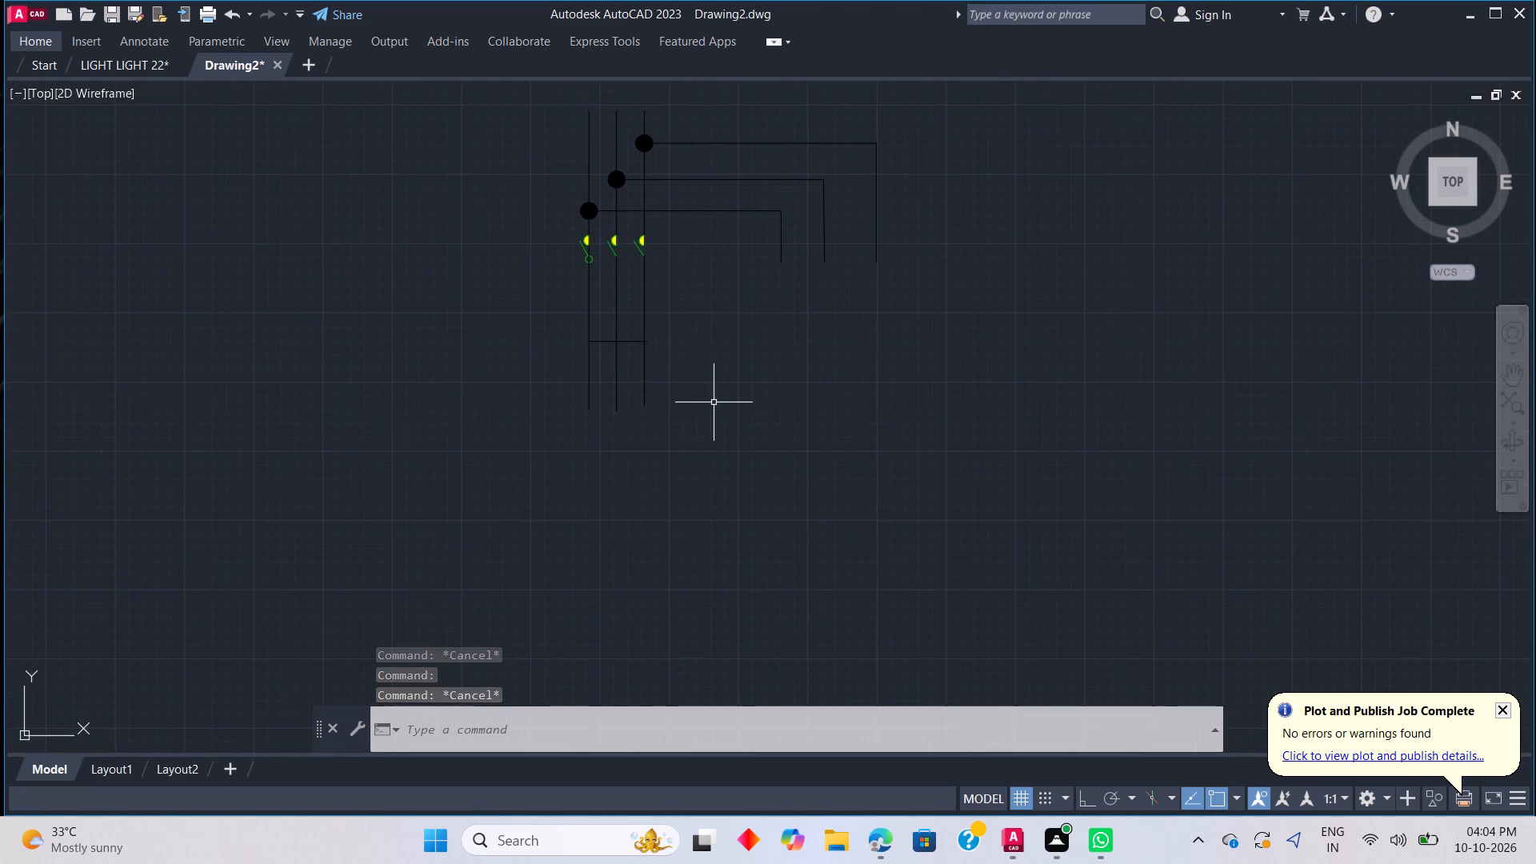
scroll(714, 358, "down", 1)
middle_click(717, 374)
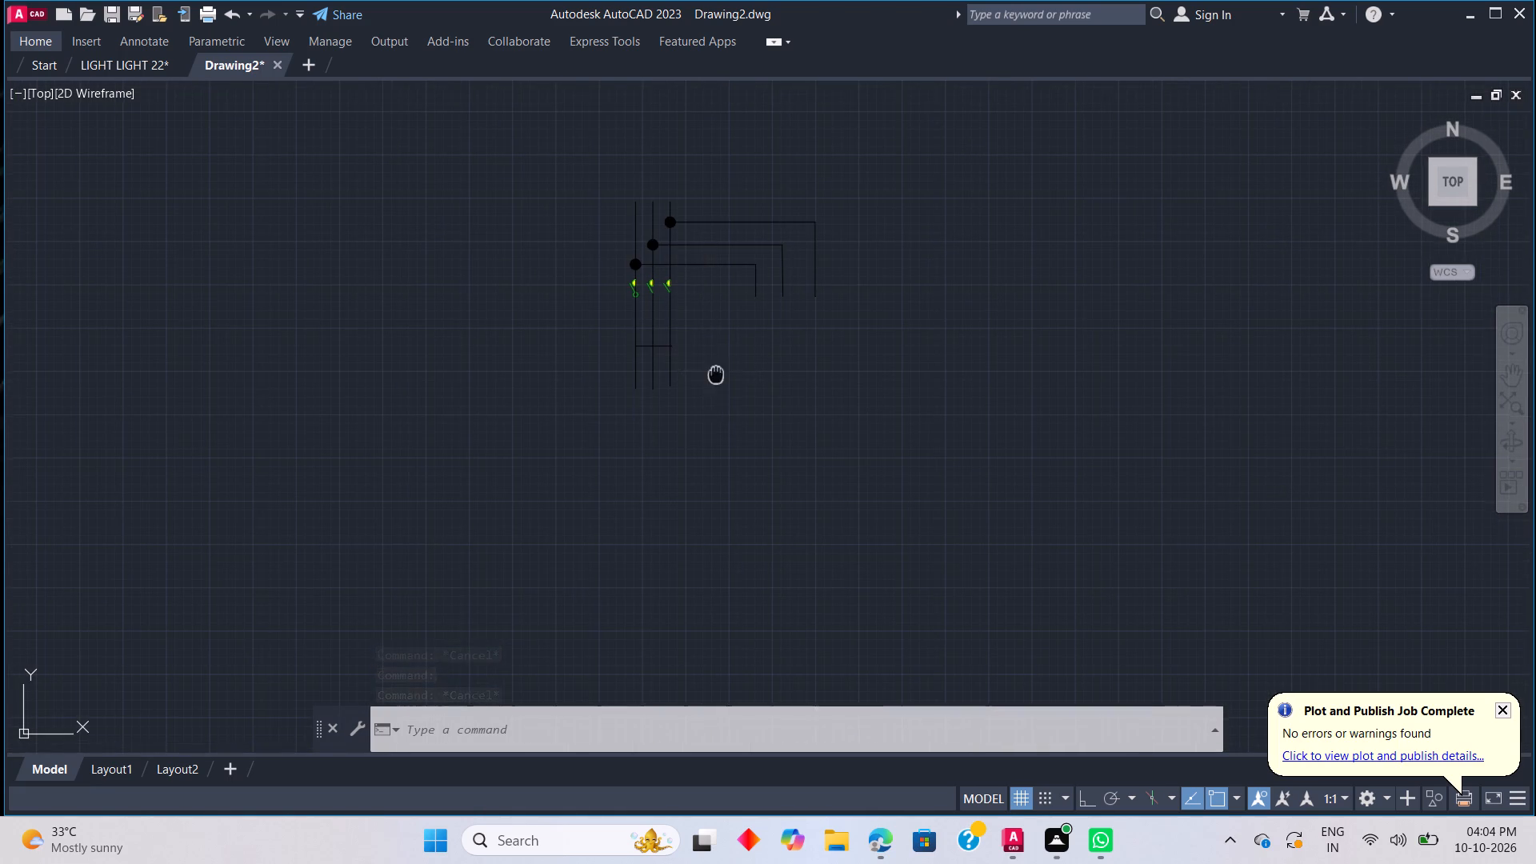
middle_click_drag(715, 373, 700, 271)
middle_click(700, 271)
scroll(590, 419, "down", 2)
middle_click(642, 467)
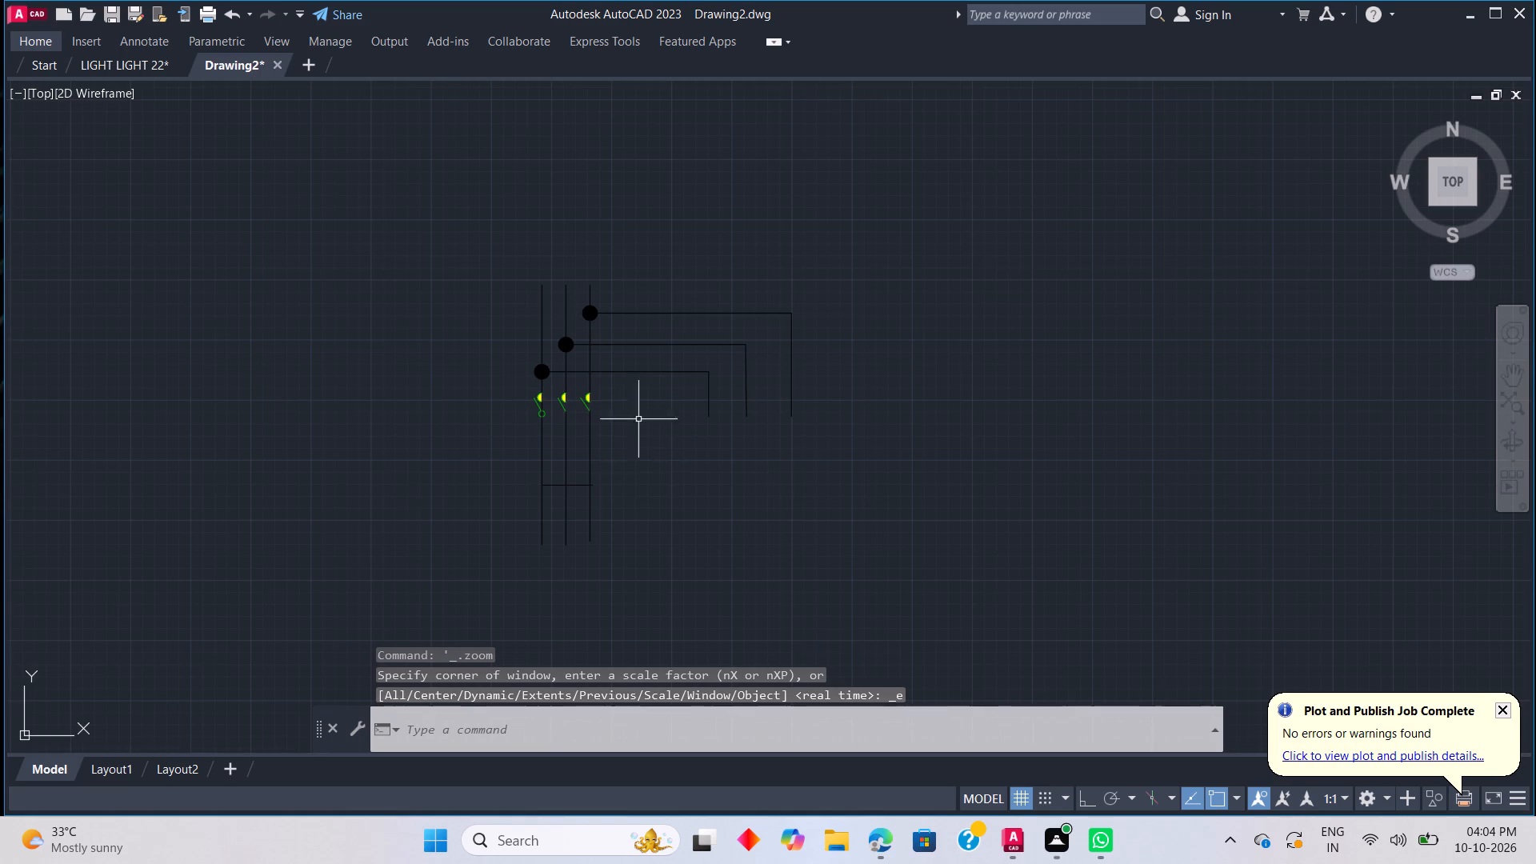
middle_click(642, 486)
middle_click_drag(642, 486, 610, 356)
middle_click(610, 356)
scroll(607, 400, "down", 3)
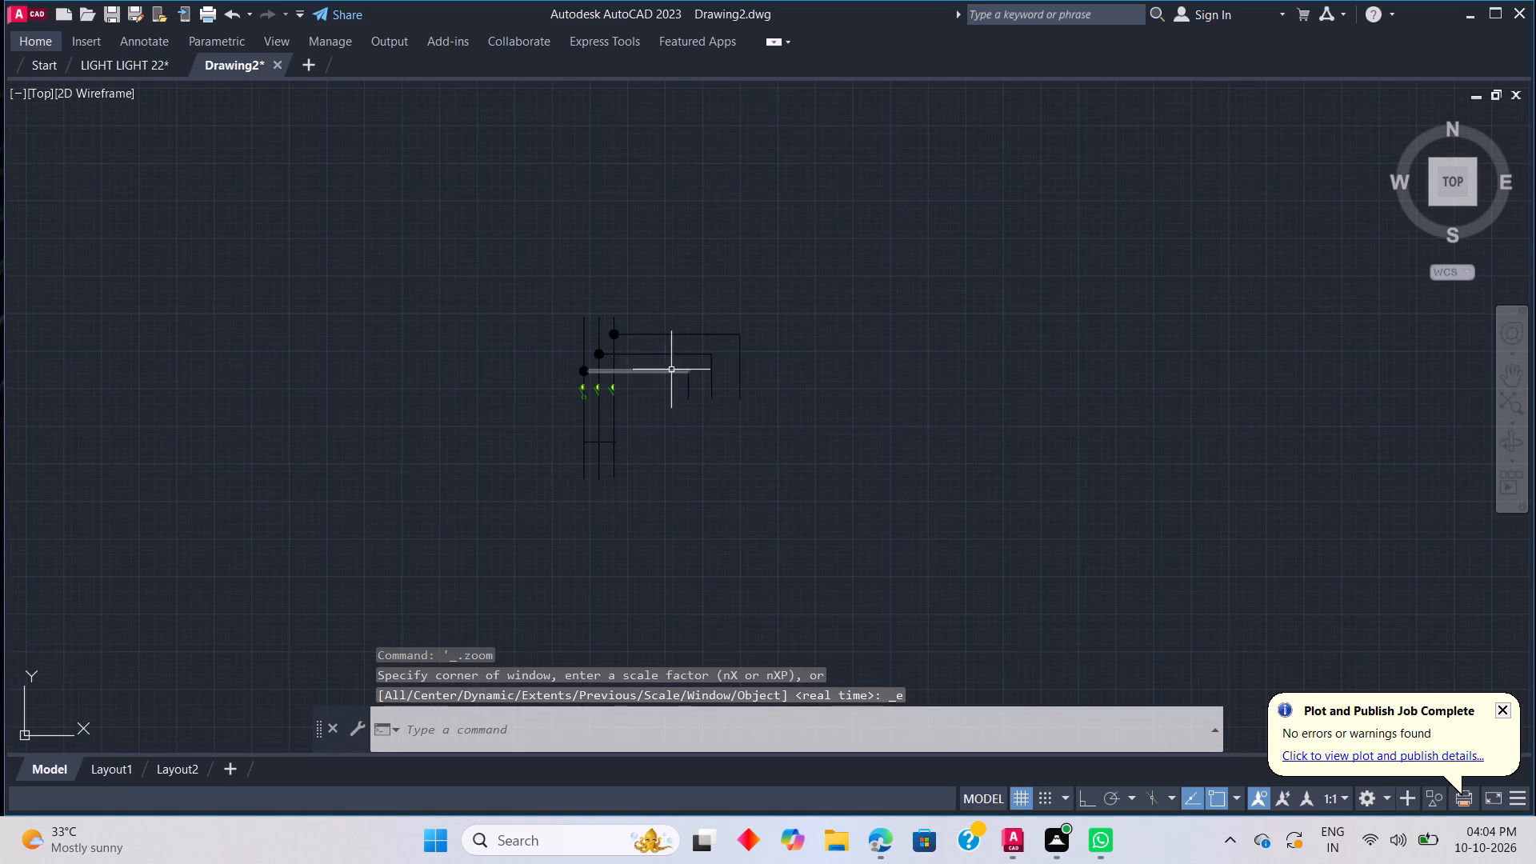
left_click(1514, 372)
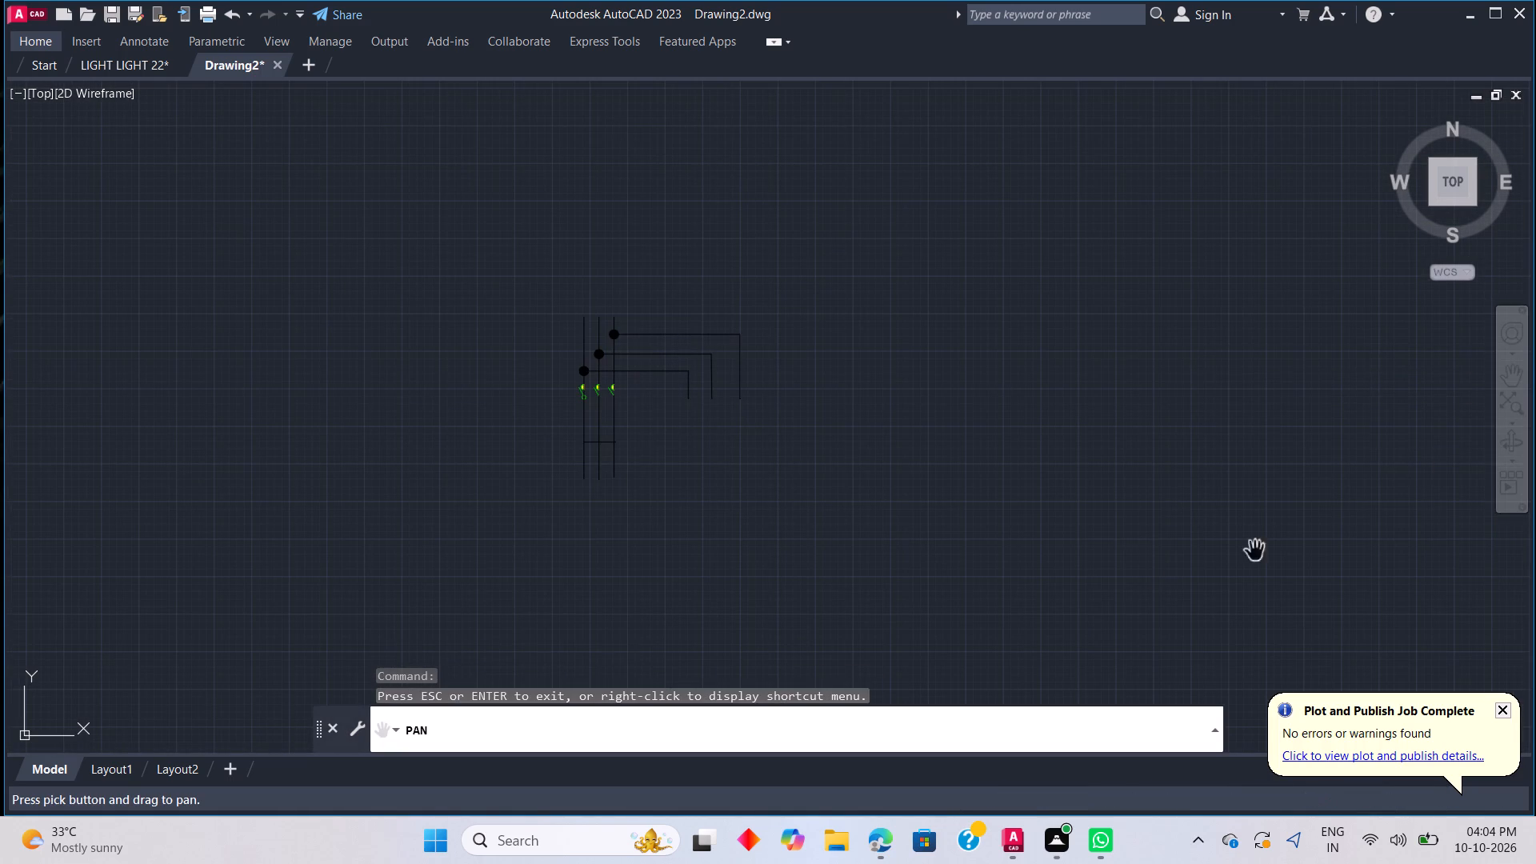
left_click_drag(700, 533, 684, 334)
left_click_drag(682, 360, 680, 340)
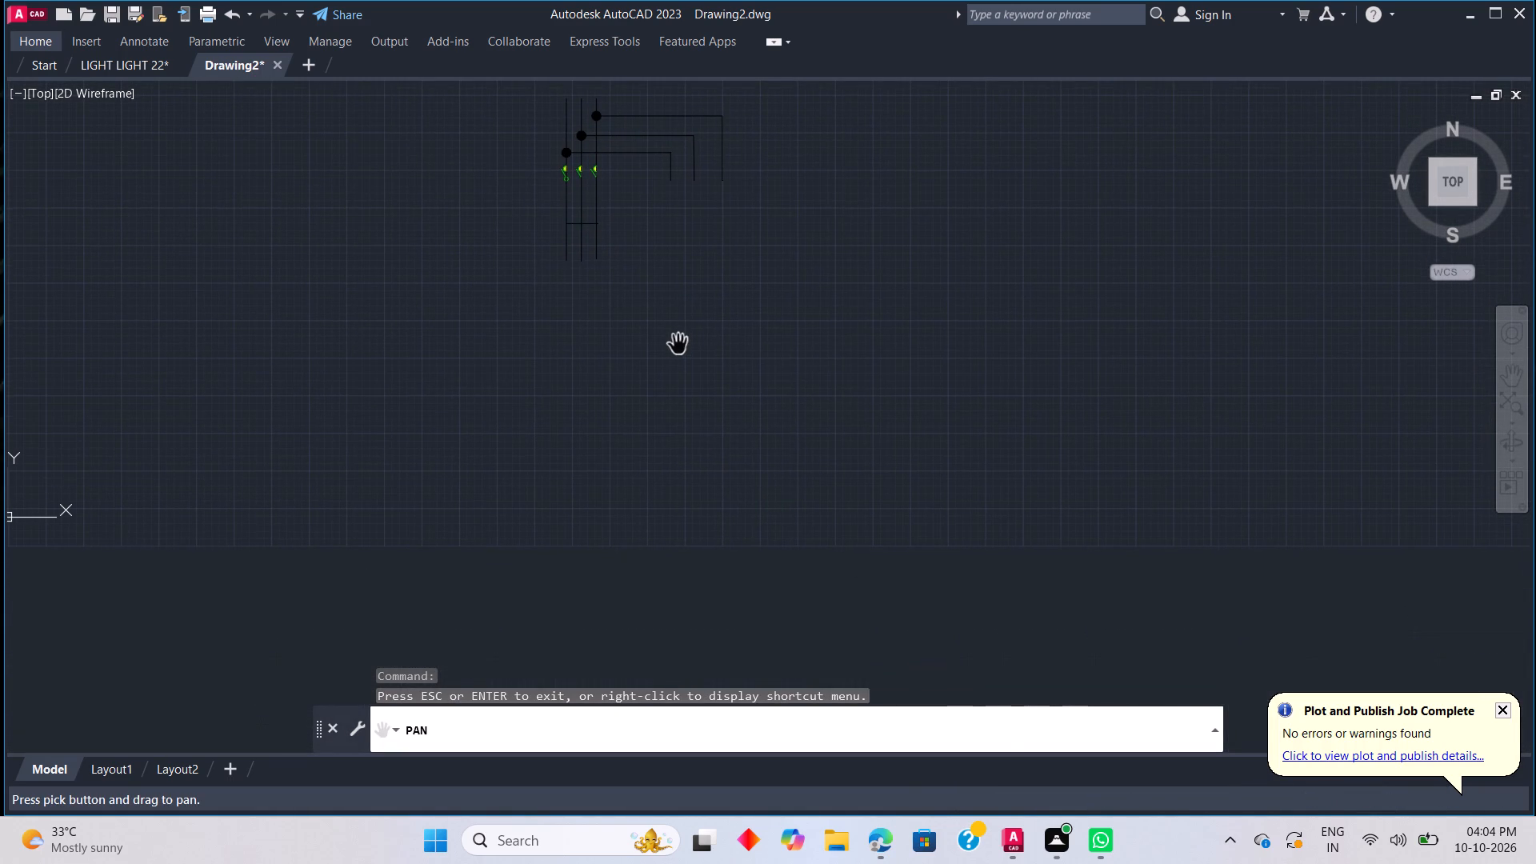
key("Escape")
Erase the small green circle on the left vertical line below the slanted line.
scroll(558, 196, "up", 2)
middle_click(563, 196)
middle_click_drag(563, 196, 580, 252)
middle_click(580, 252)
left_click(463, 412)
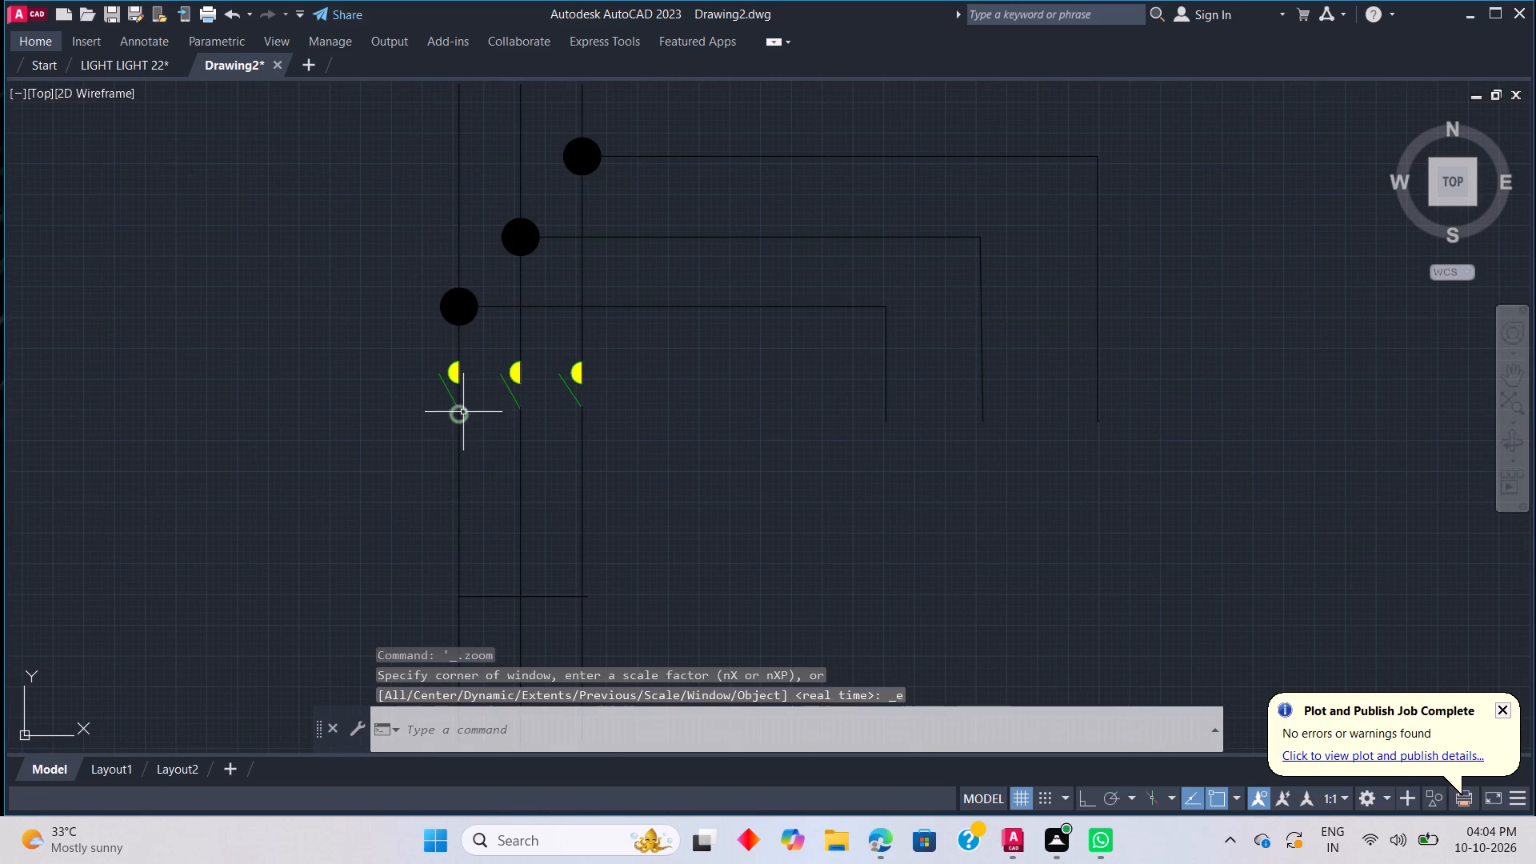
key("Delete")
Draw a circle of about 0.72 radius centred on the left vertical line, just below its slanted green line.
type("C")
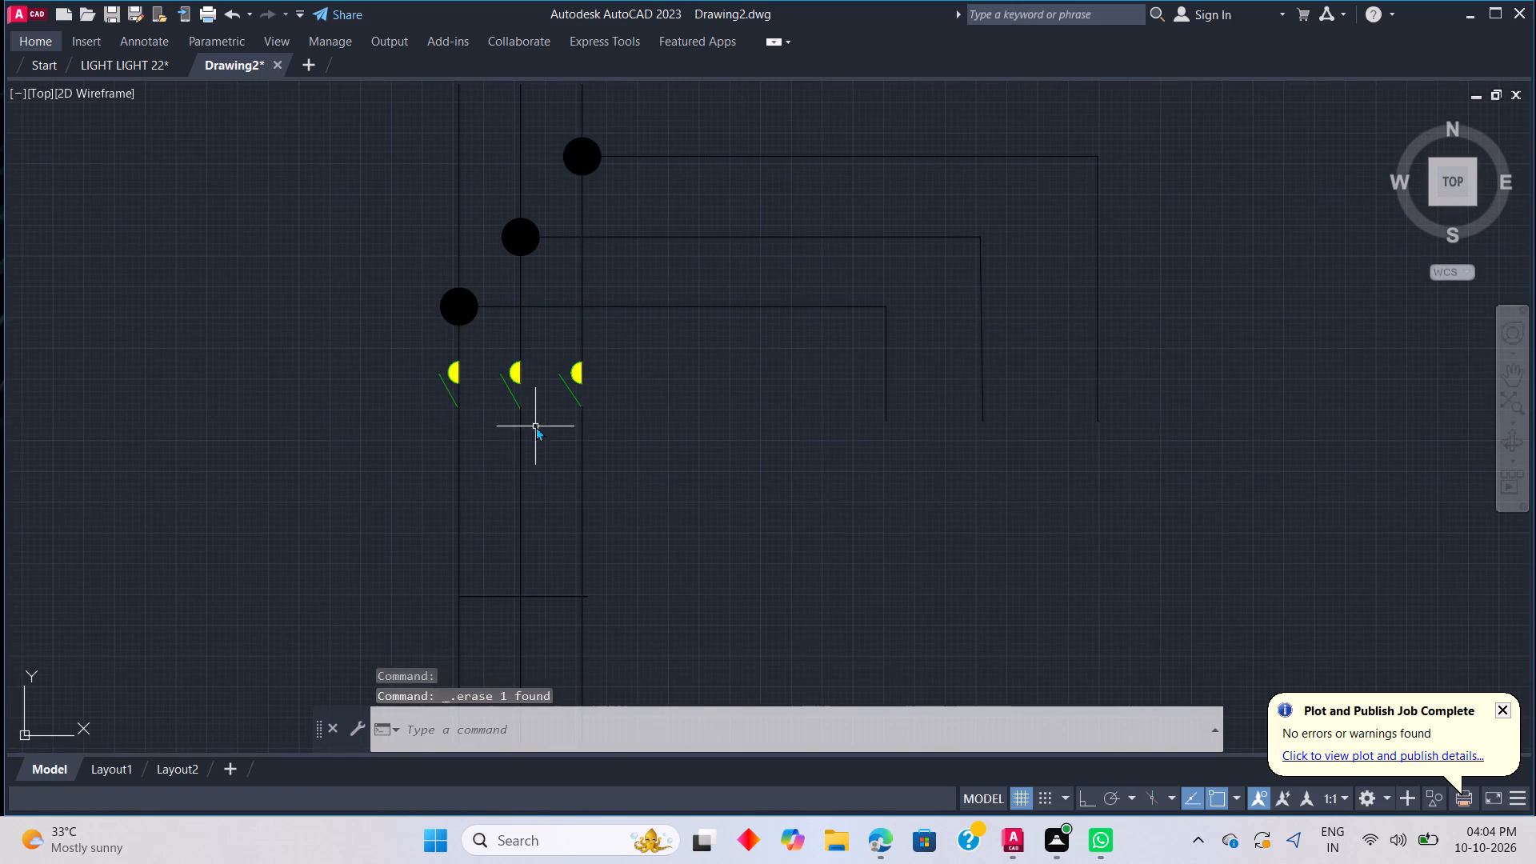
key("space")
scroll(449, 406, "up", 3)
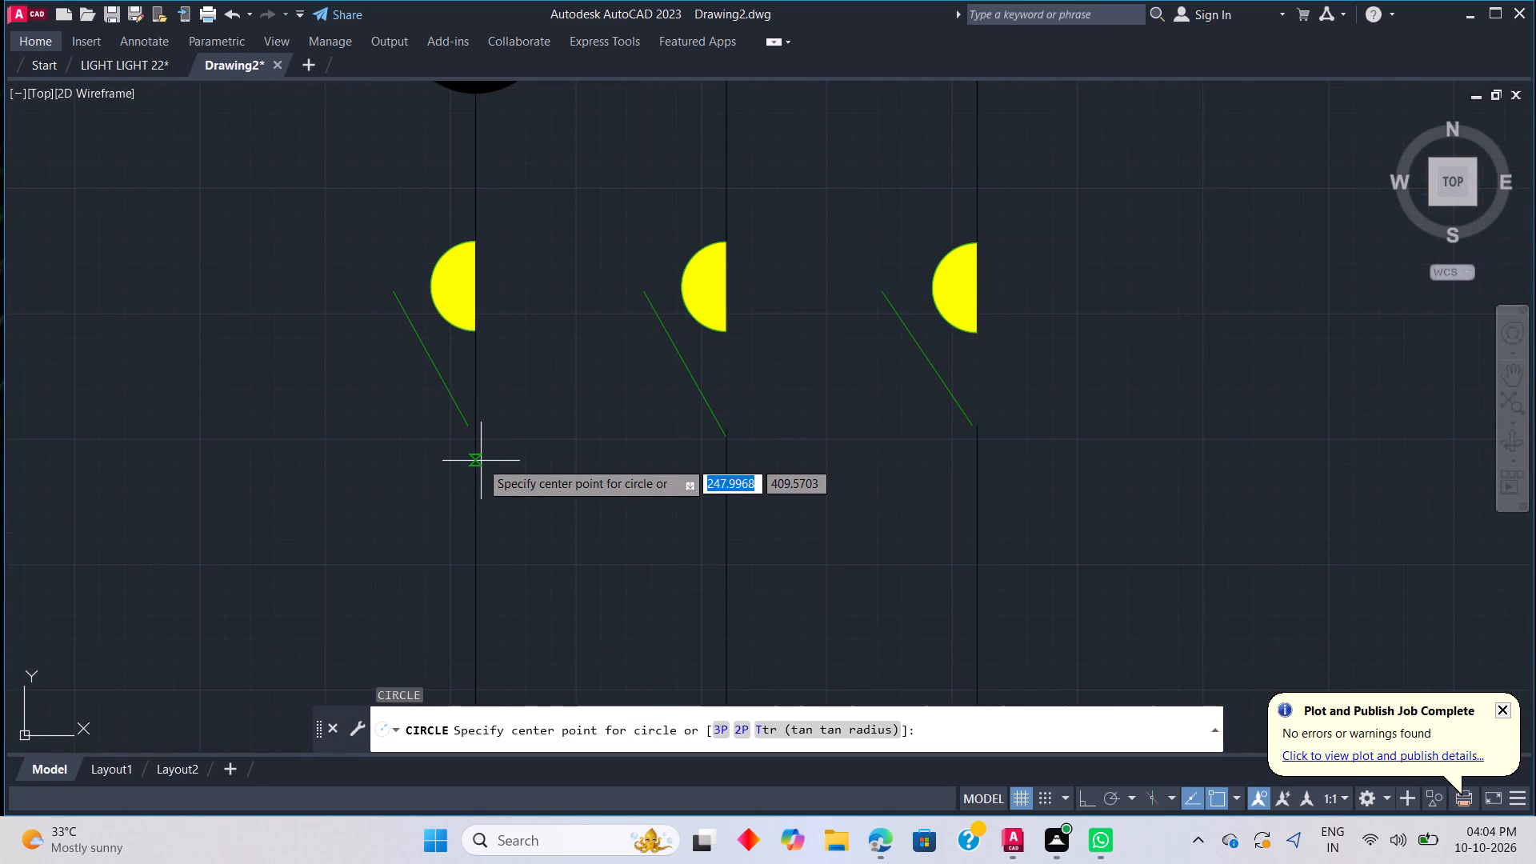
left_click(478, 454)
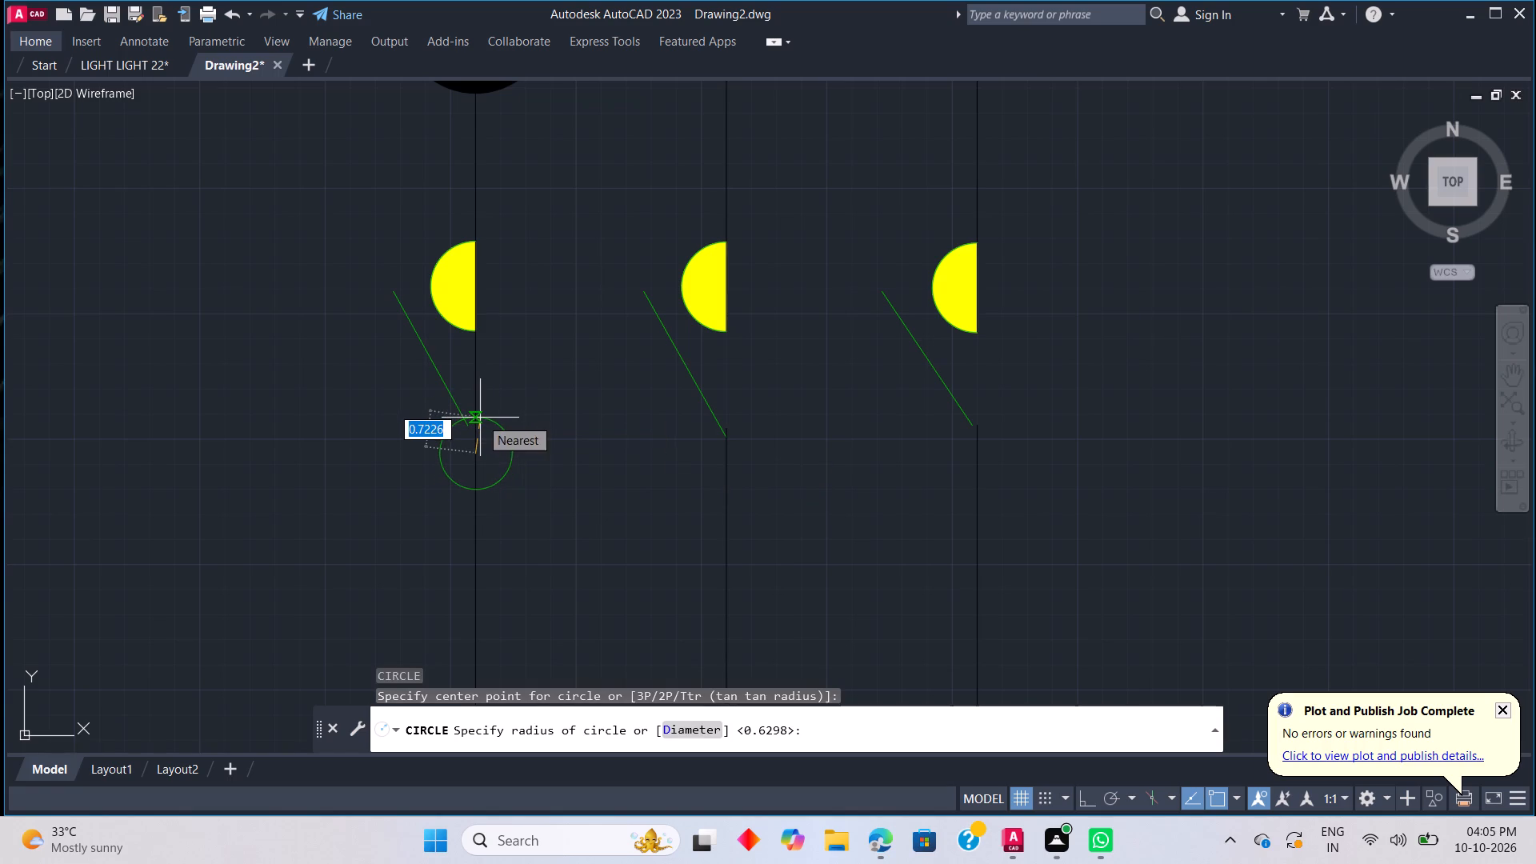
left_click(480, 418)
key("Escape")
scroll(530, 473, "down", 5)
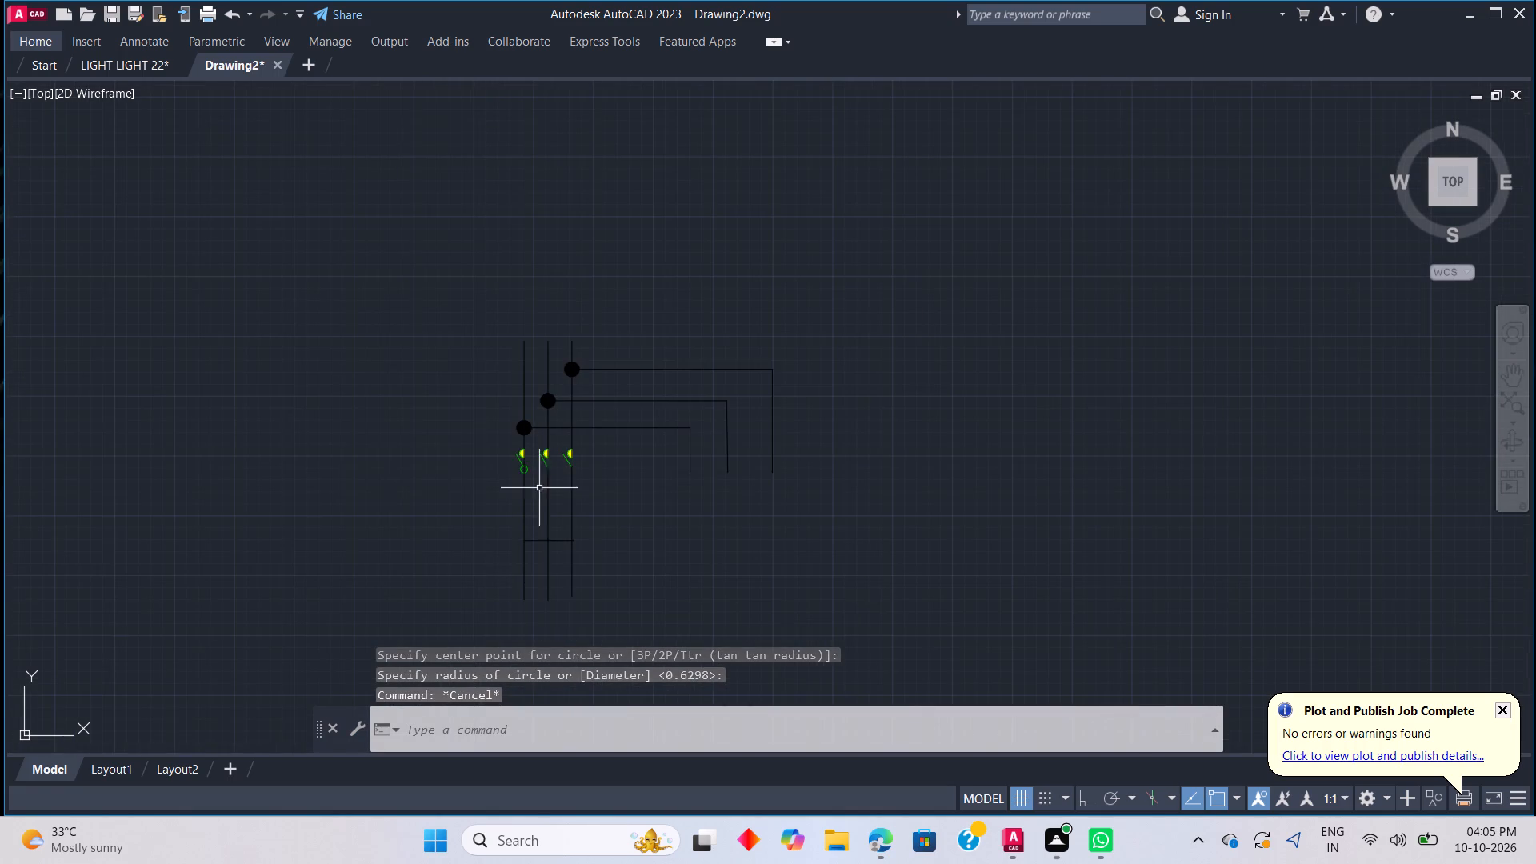
Copy the small green circle horizontally with Ortho on, centring the copies on the middle and right vertical lines.
scroll(533, 482, "up", 2)
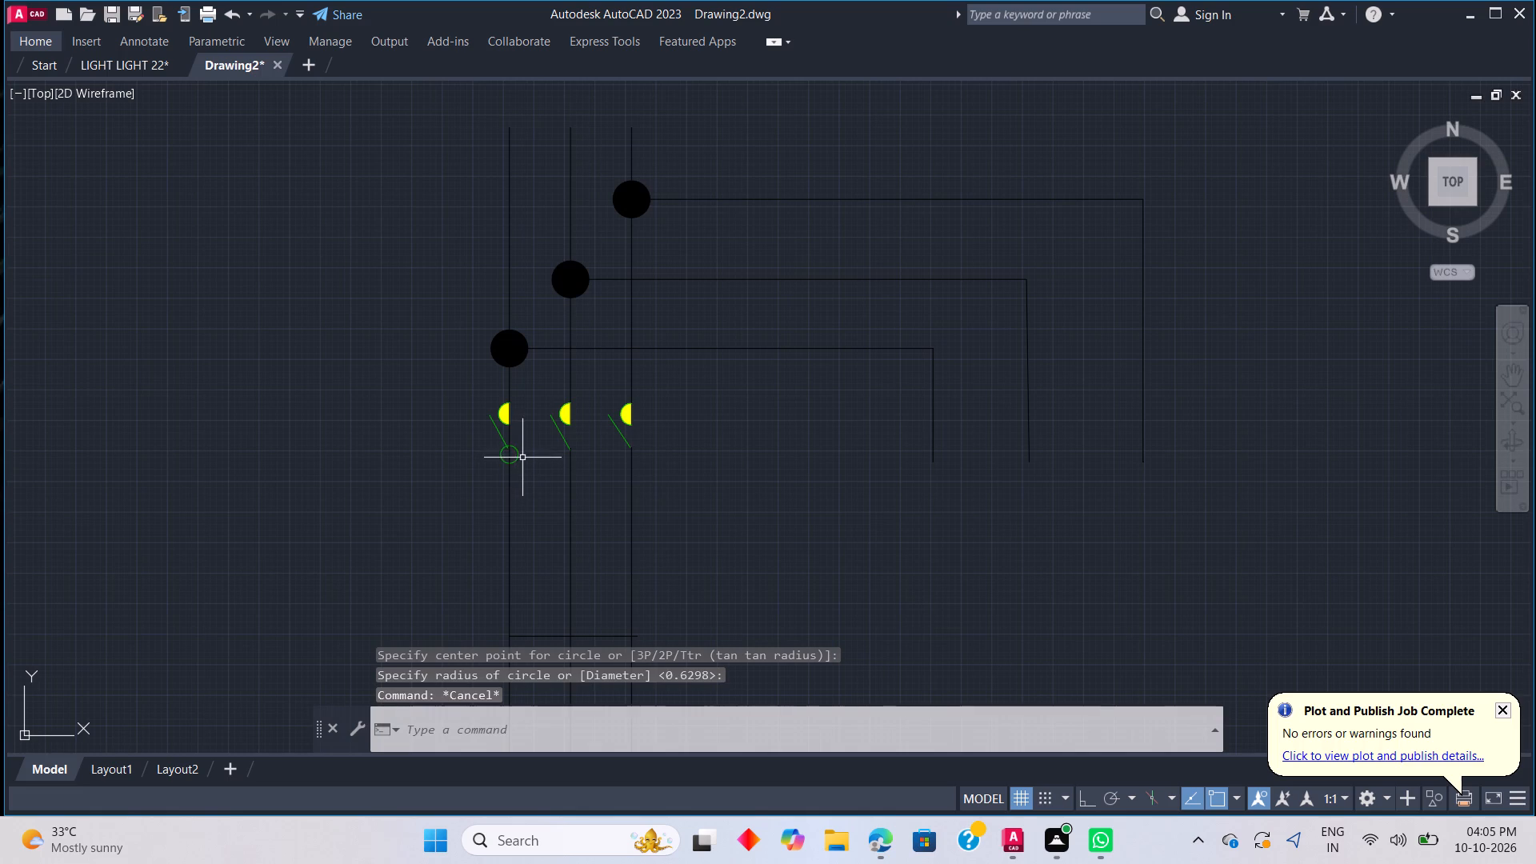
left_click(517, 462)
right_click(530, 463)
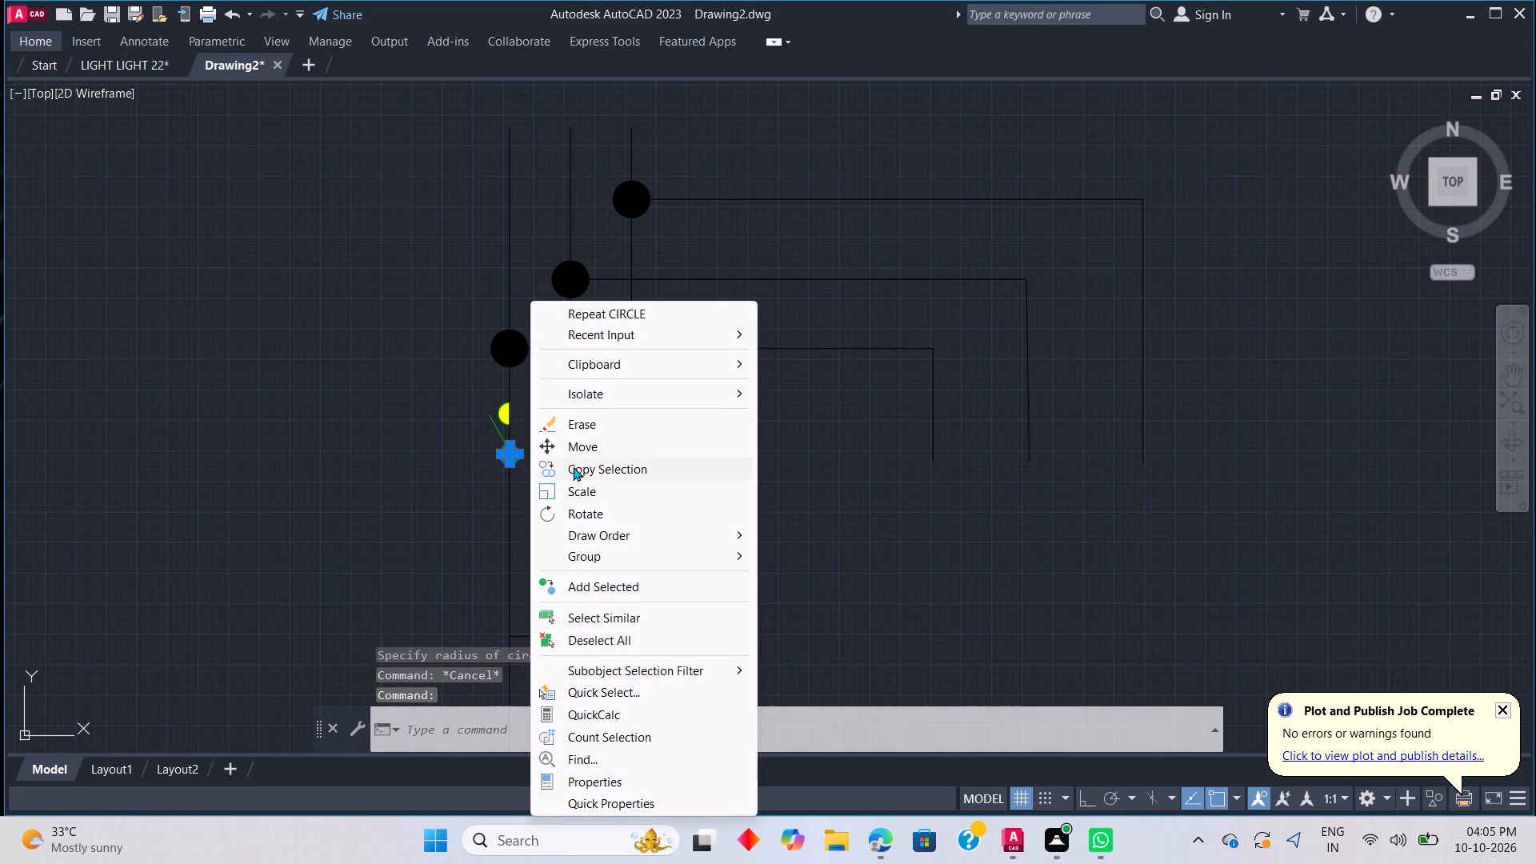
left_click(576, 465)
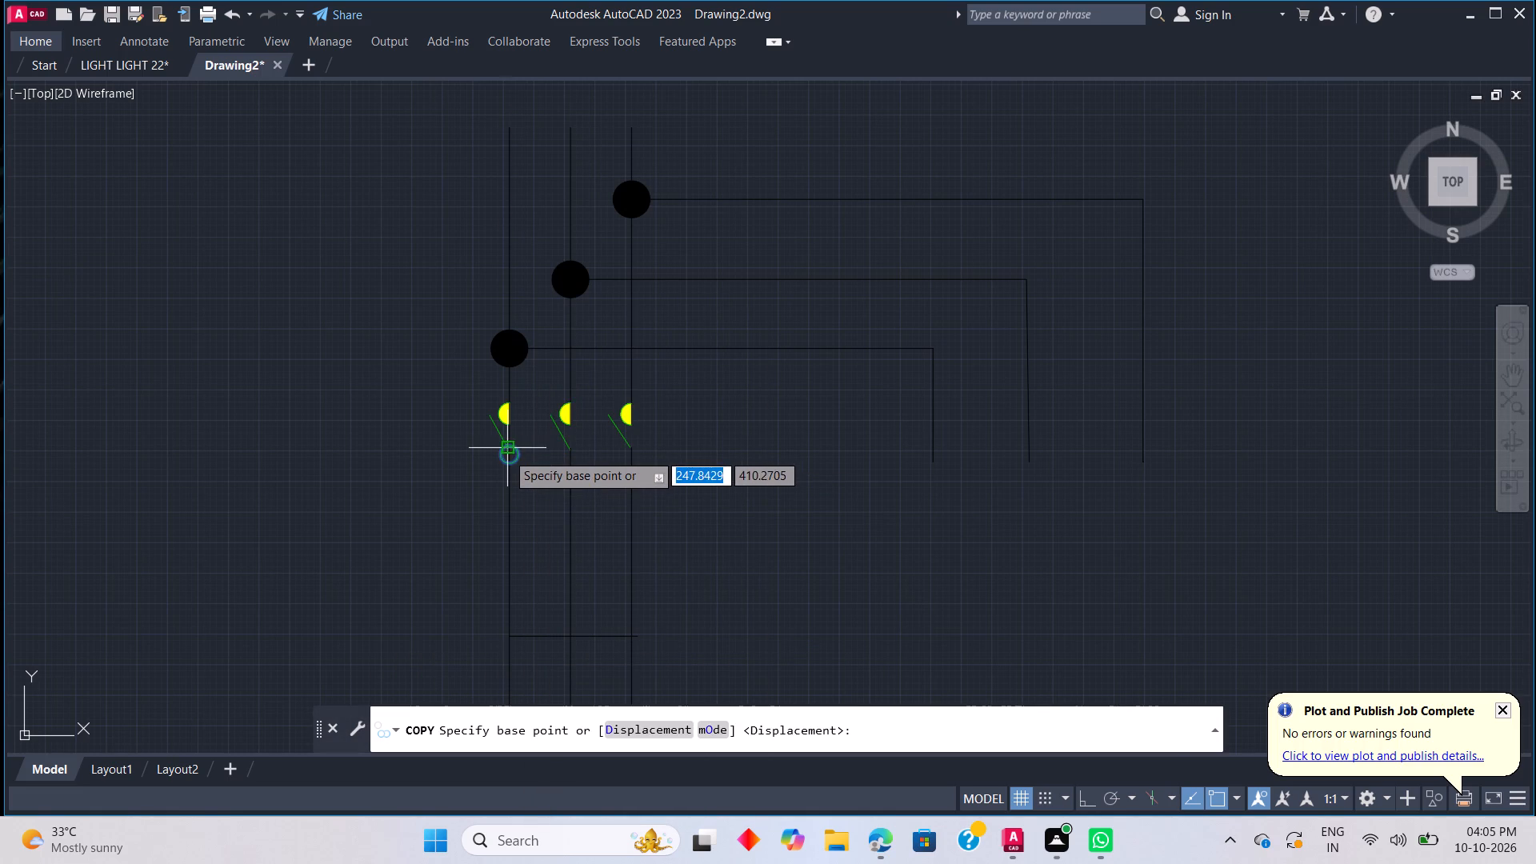
scroll(503, 463, "up", 3)
left_click(525, 434)
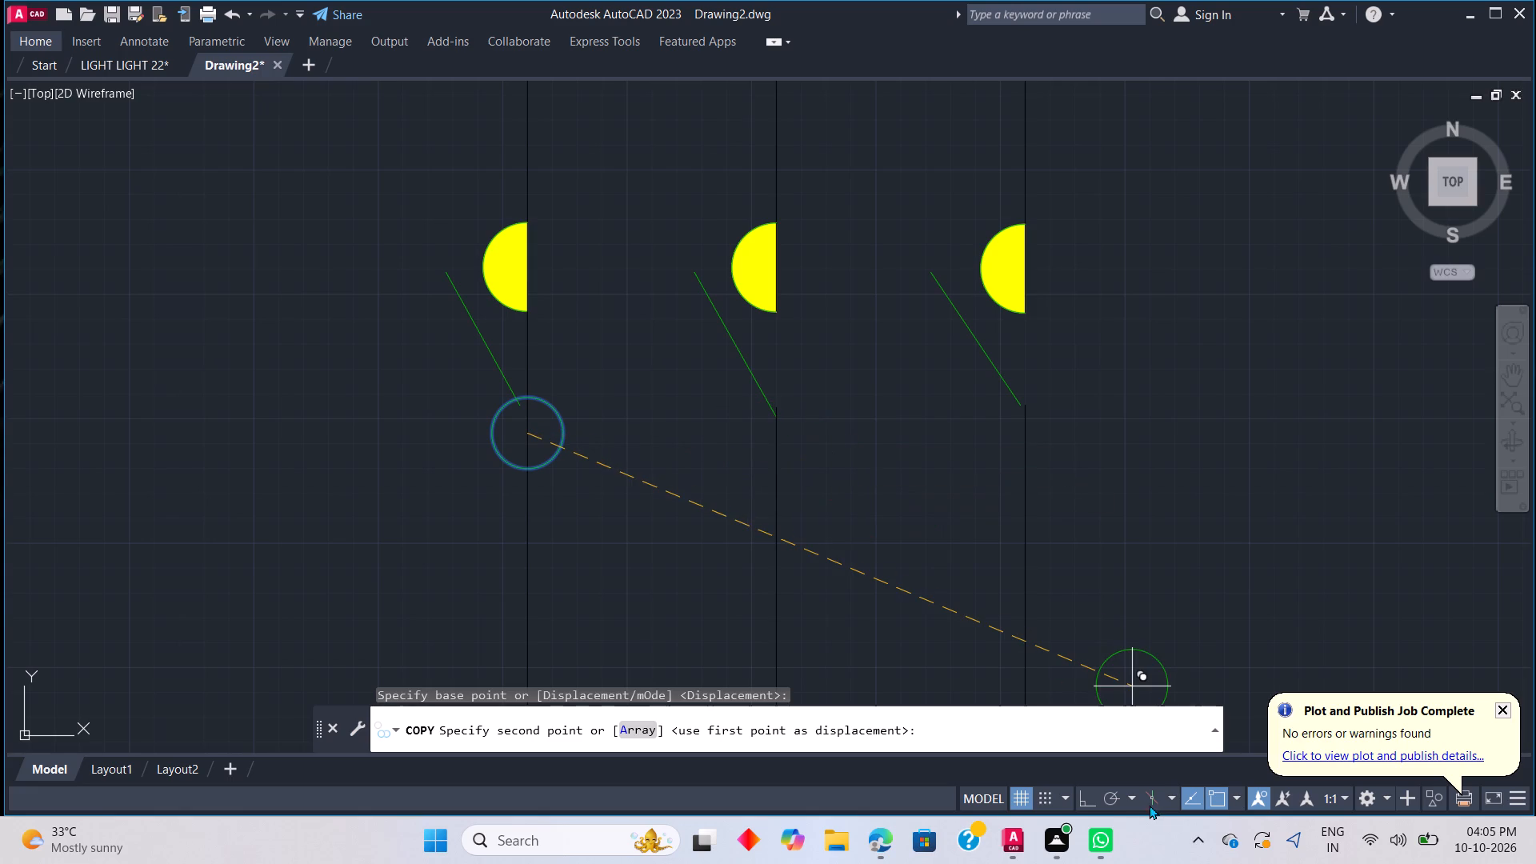
left_click(1090, 799)
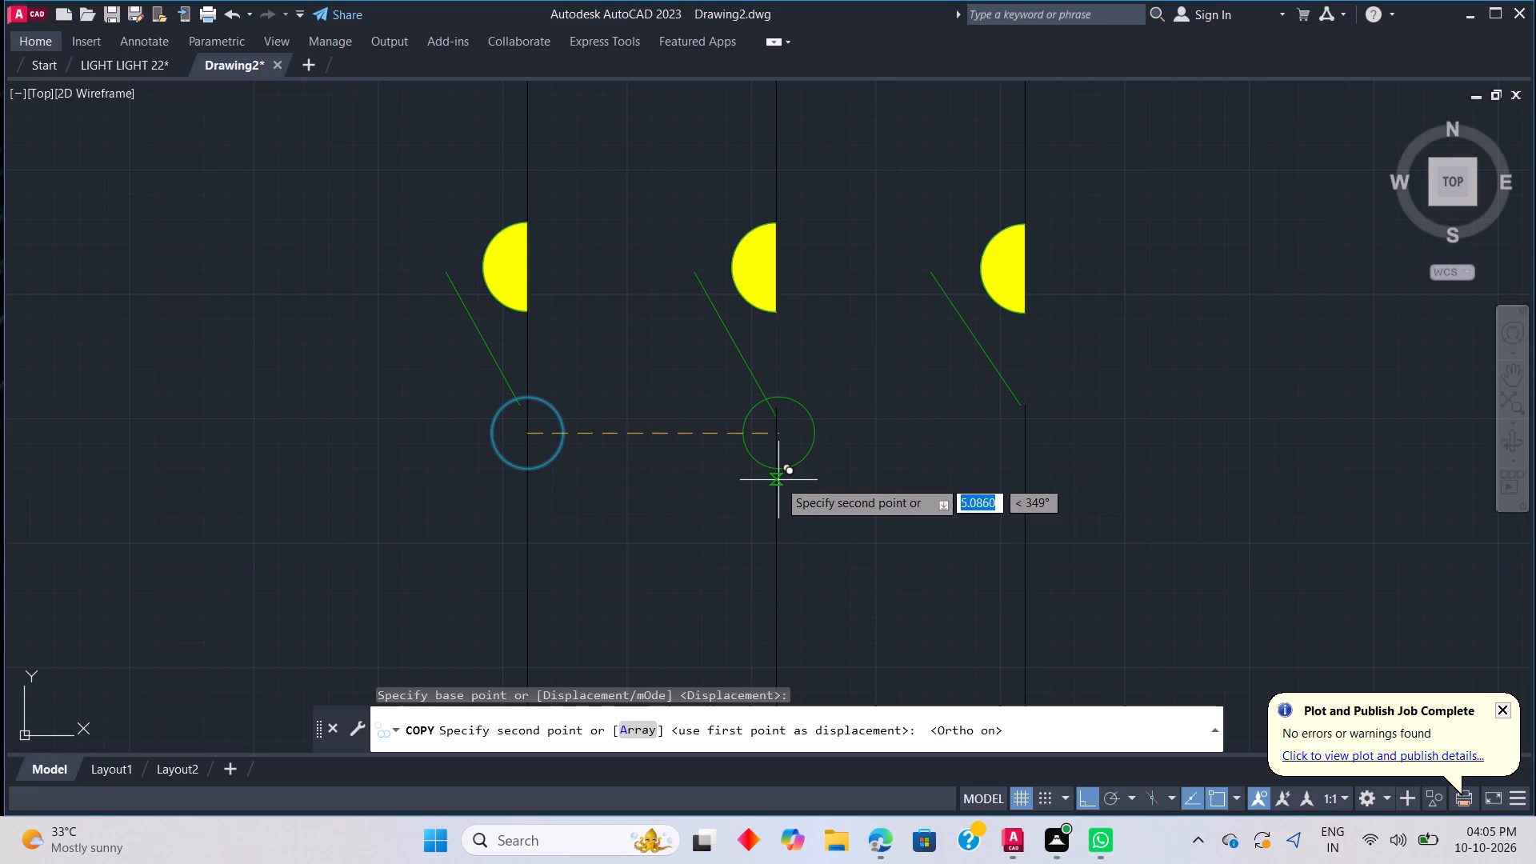
left_click(778, 484)
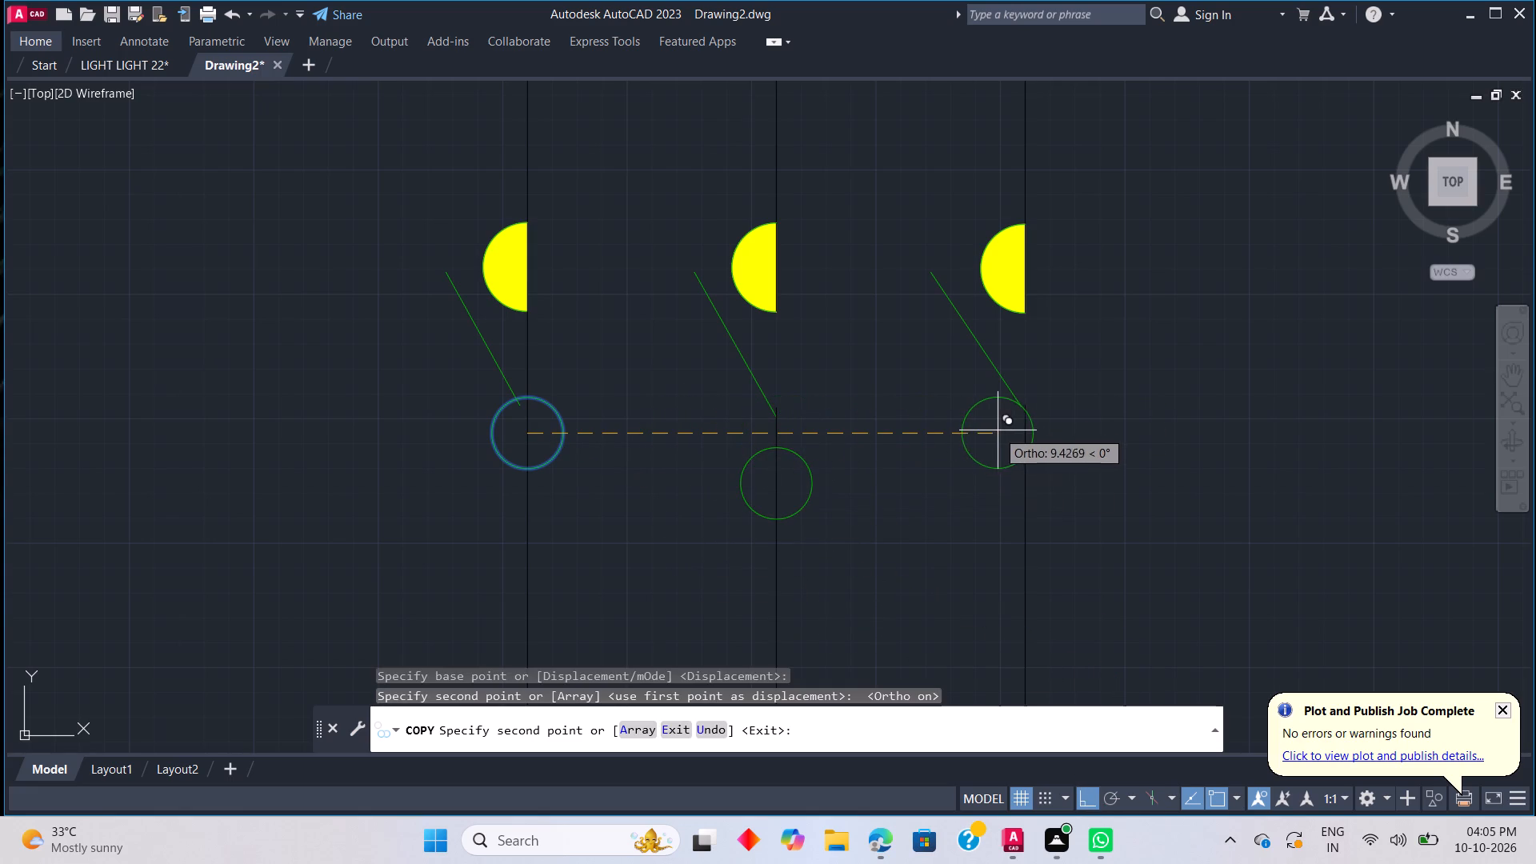
key("ctrl+z")
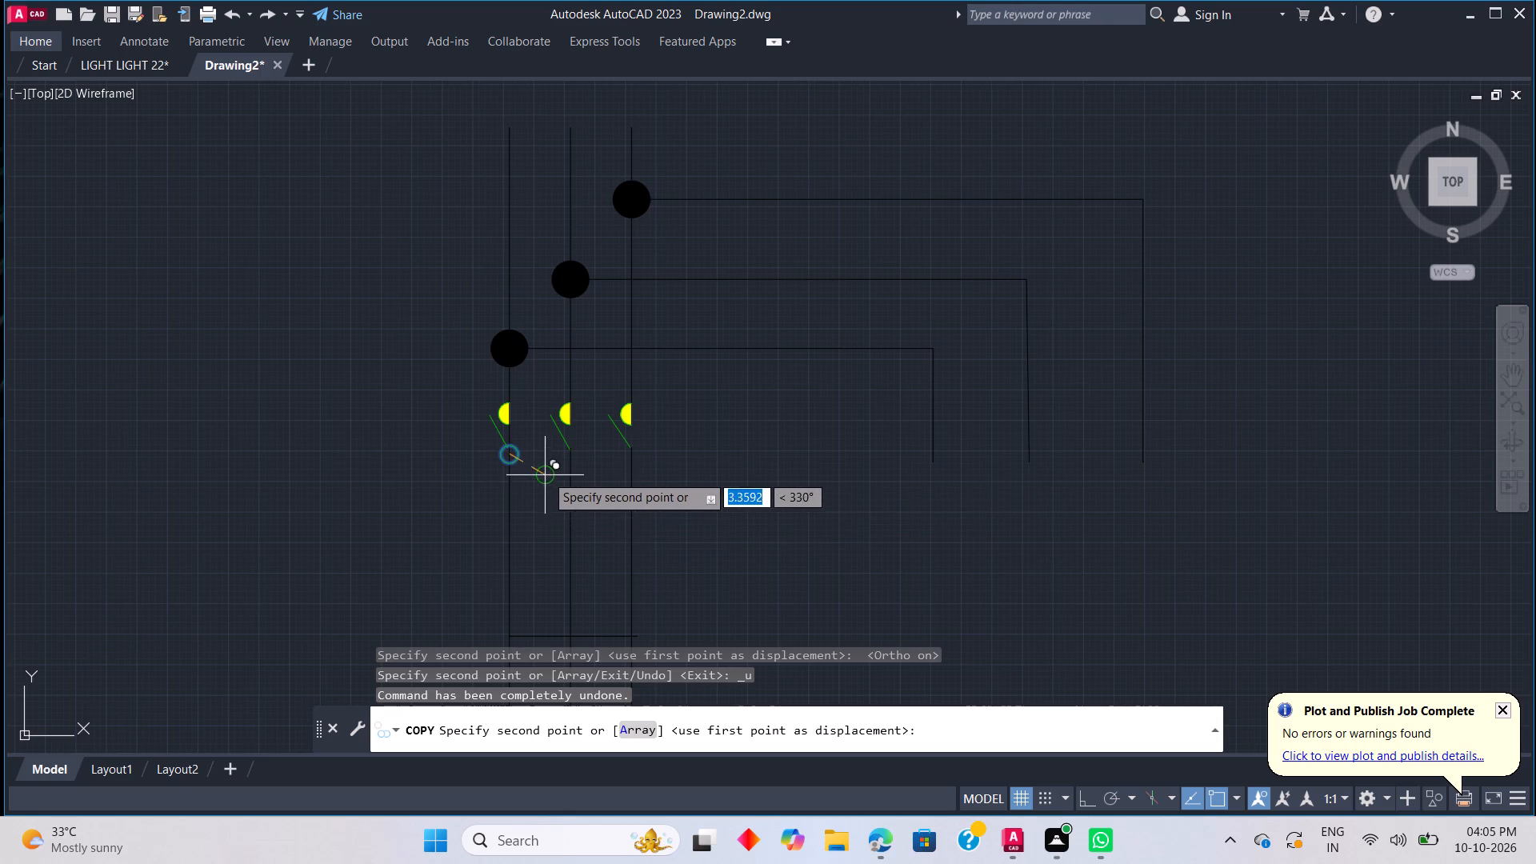
scroll(556, 468, "up", 3)
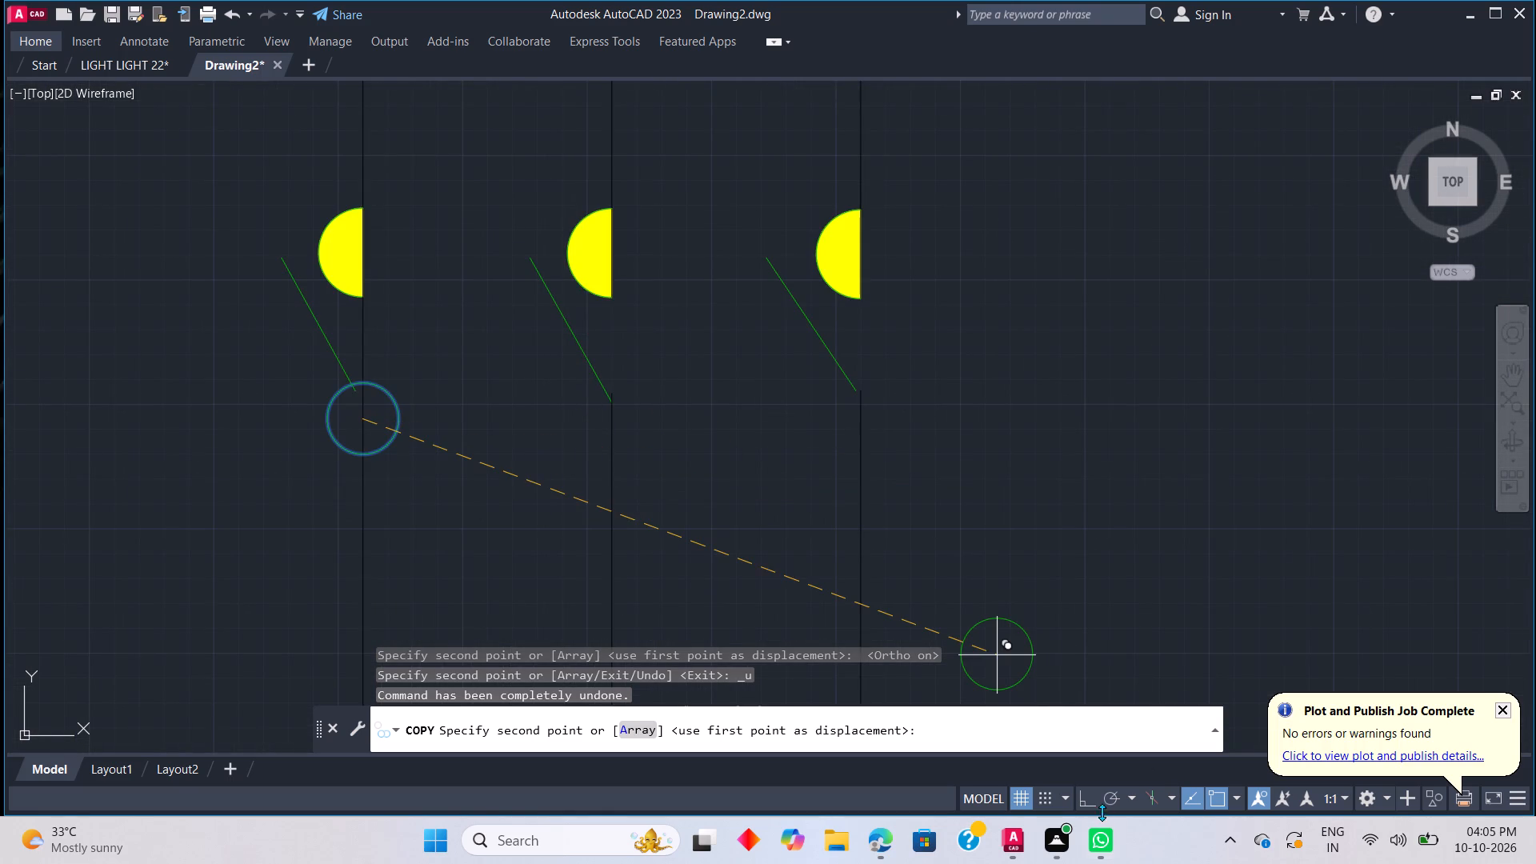
left_click(1086, 798)
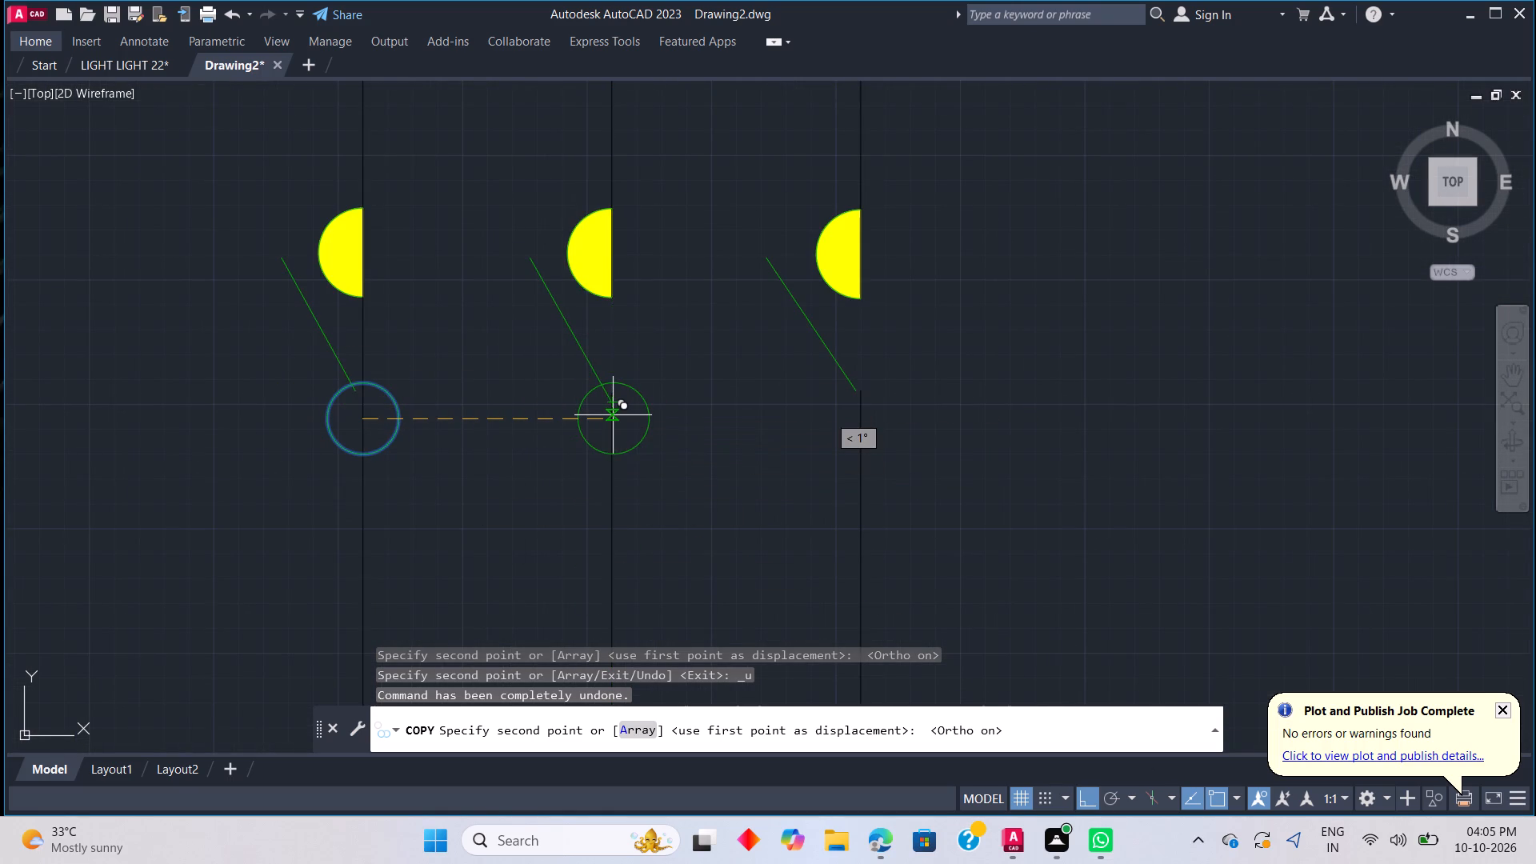
left_click(614, 418)
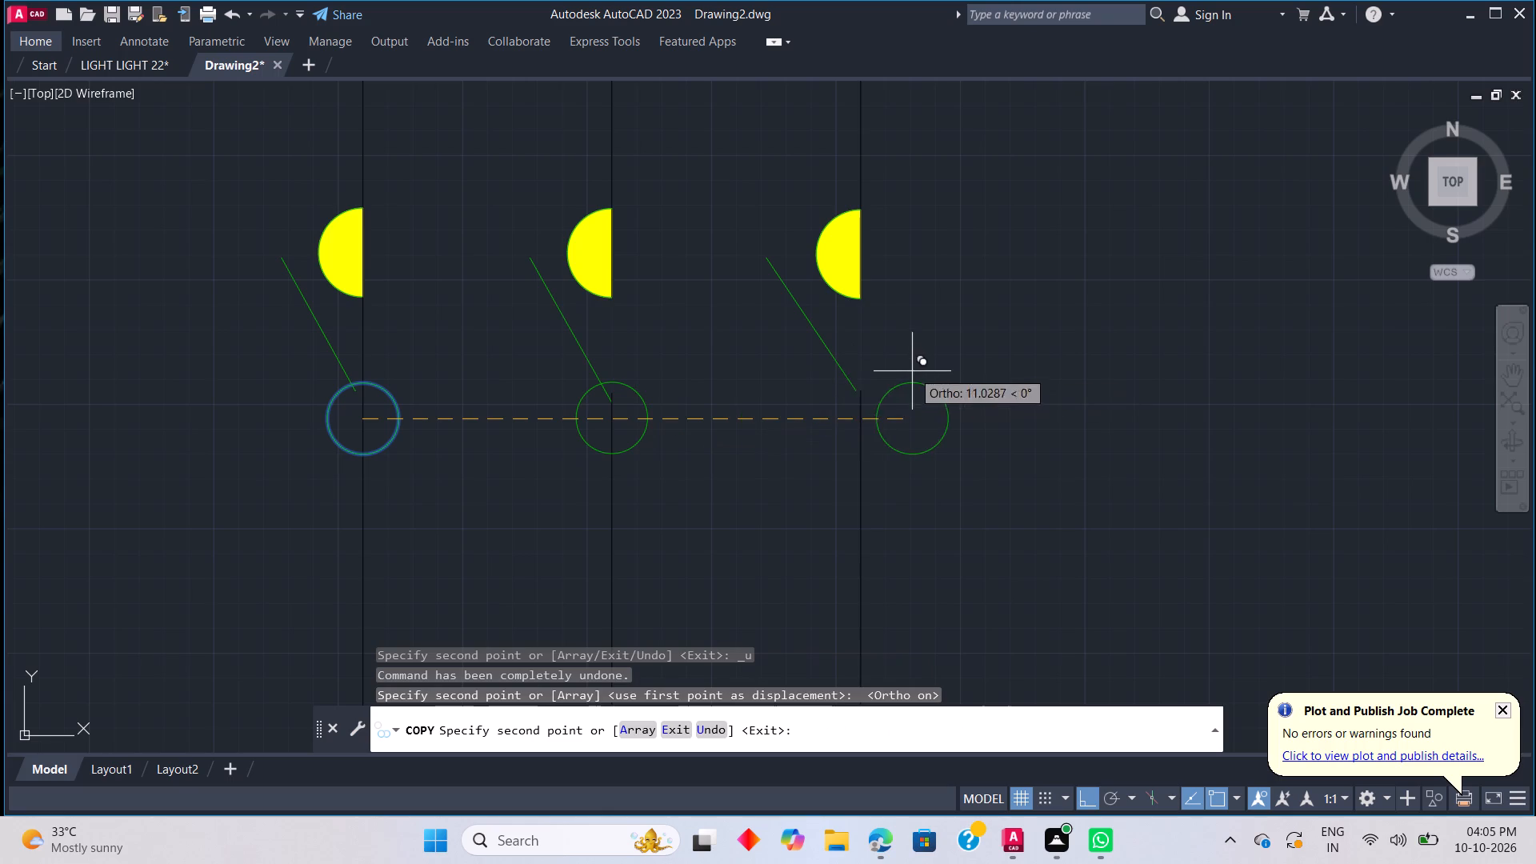
left_click(862, 420)
key("Escape")
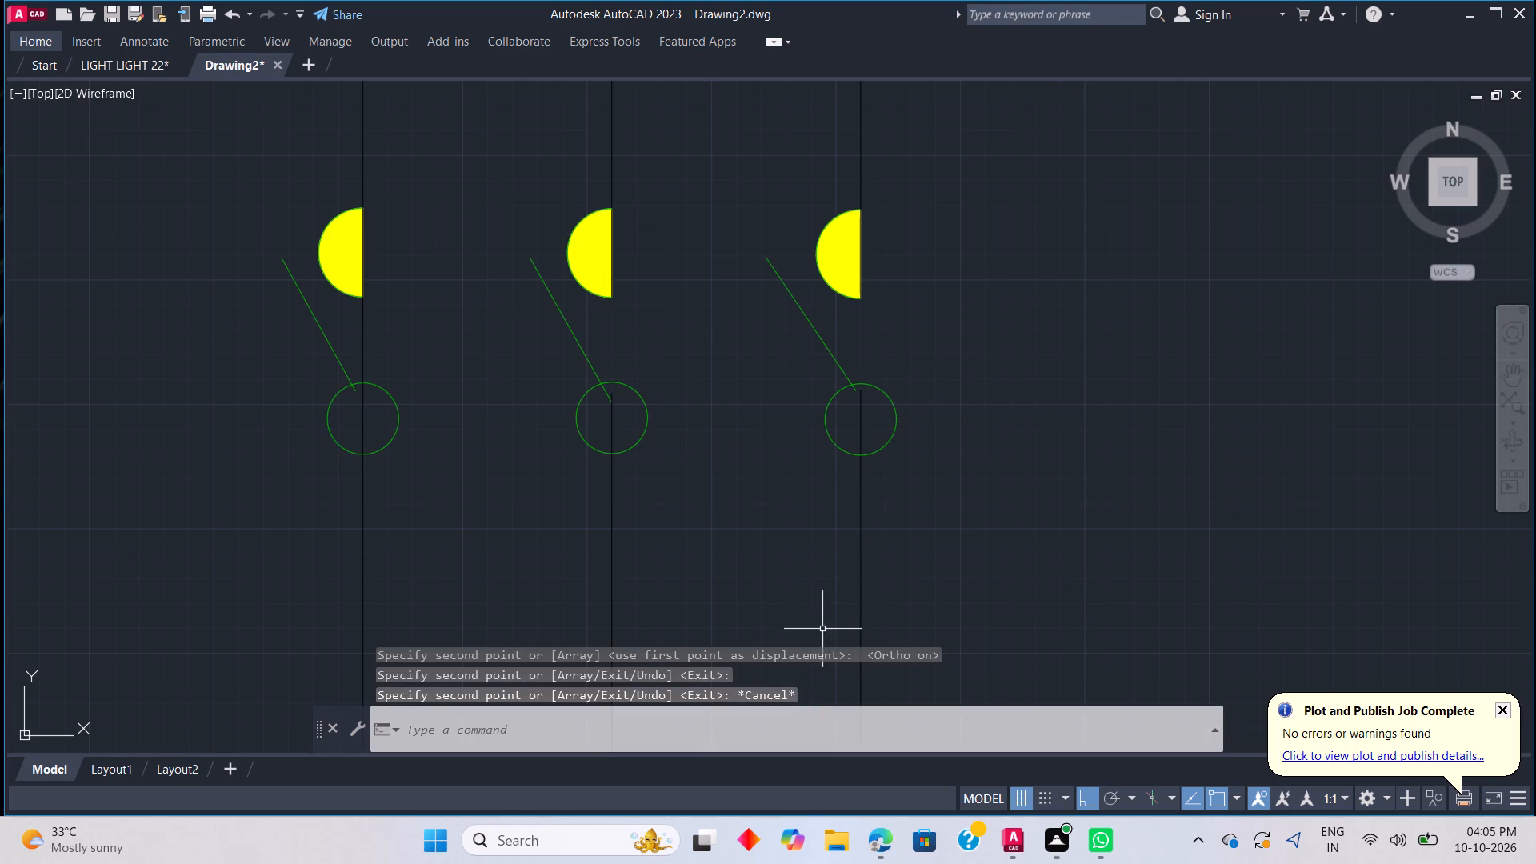
Trim the ends of the three slanted green lines that run inside the small green circles.
type("TR")
key("space")
scroll(590, 399, "up", 2)
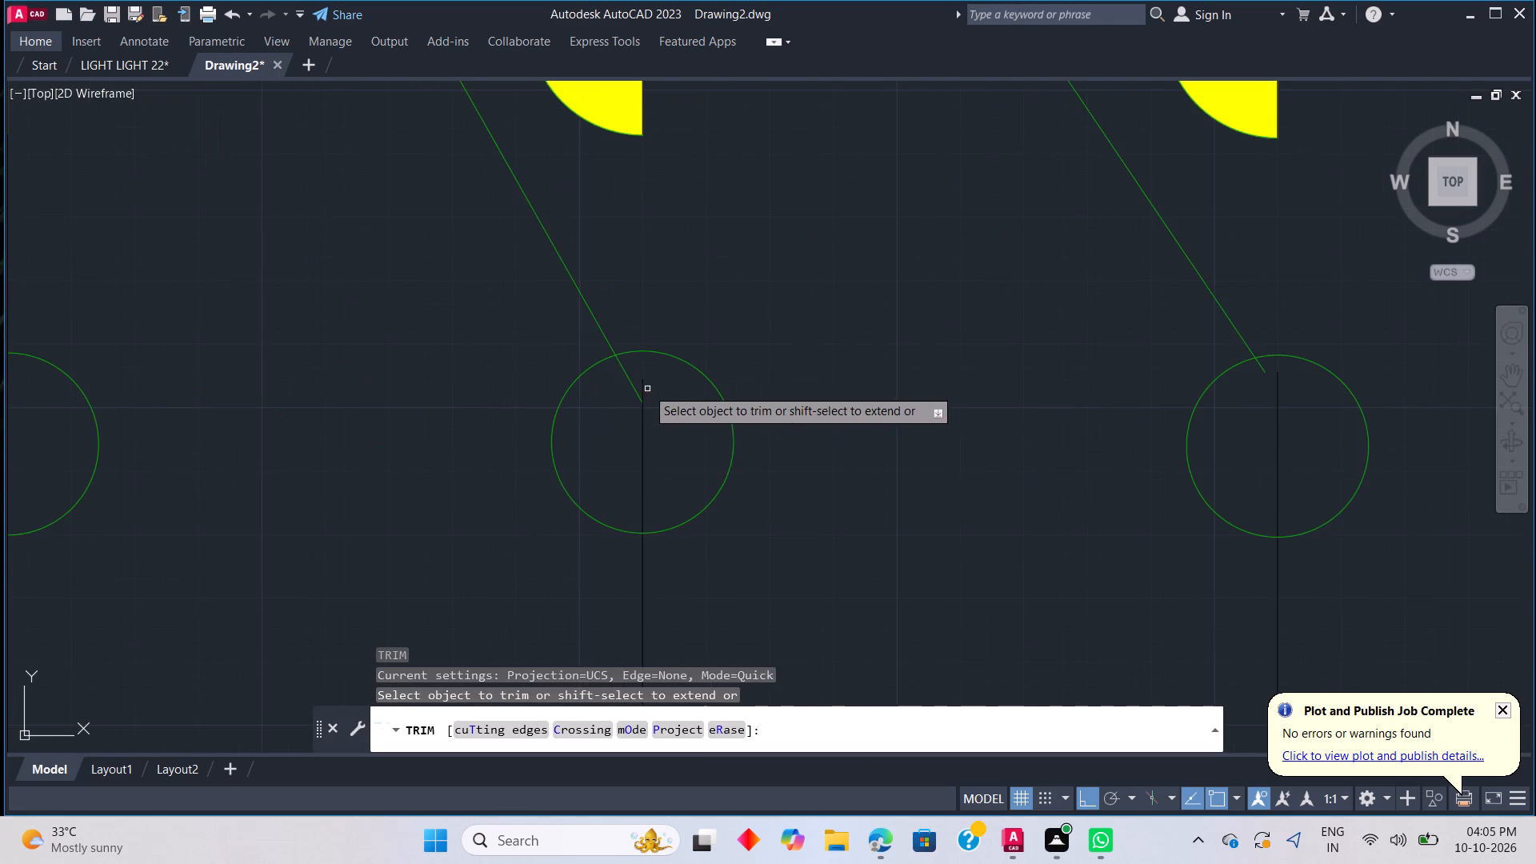
left_click_drag(632, 375, 621, 384)
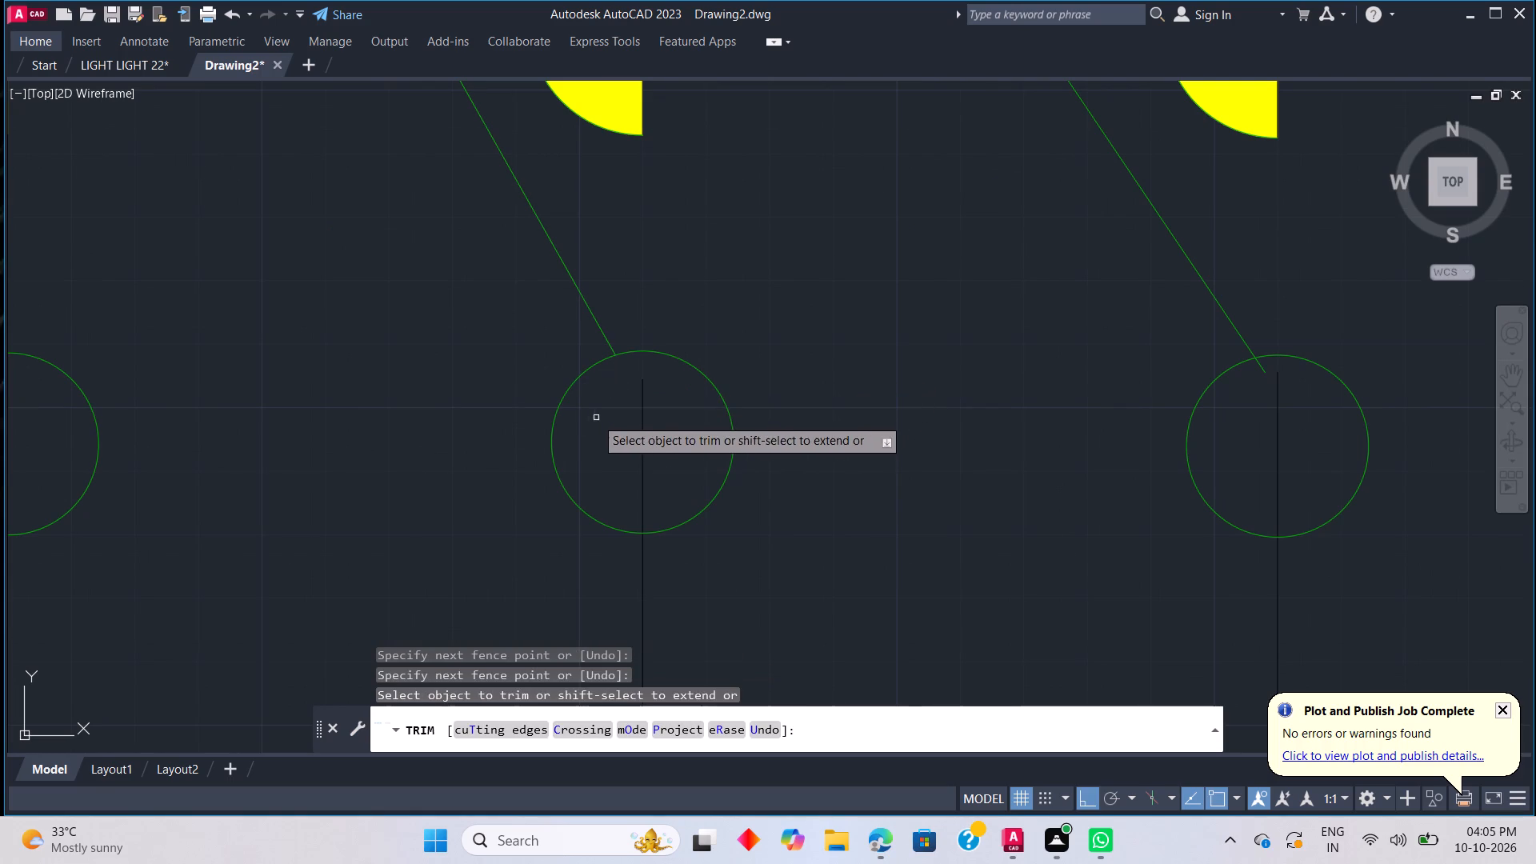
scroll(474, 435, "down", 3)
scroll(278, 435, "up", 5)
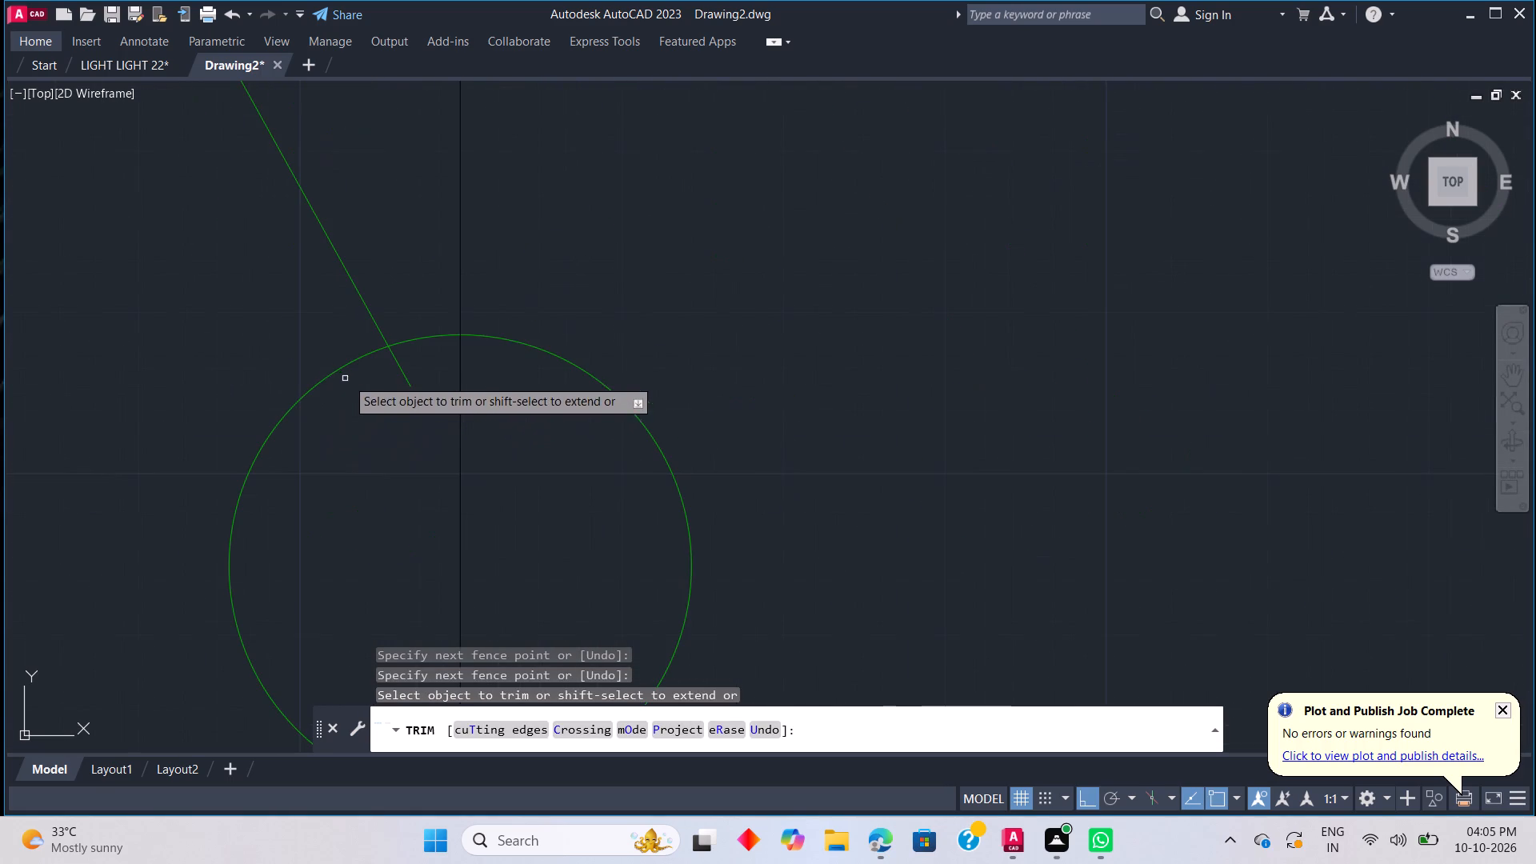
left_click_drag(410, 369, 392, 393)
scroll(1020, 313, "down", 4)
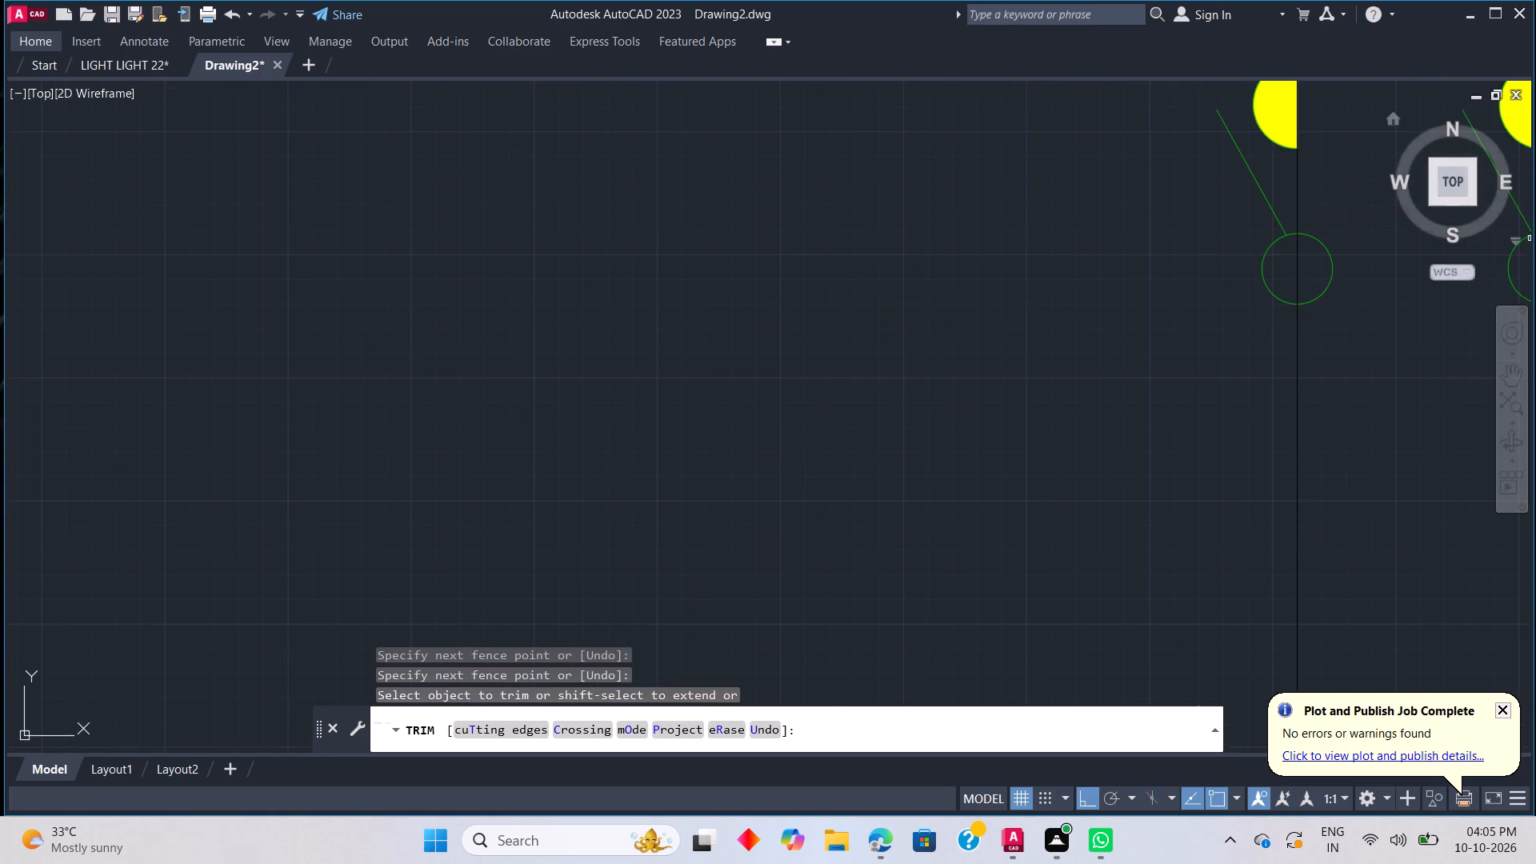
middle_click_drag(1383, 307, 606, 746)
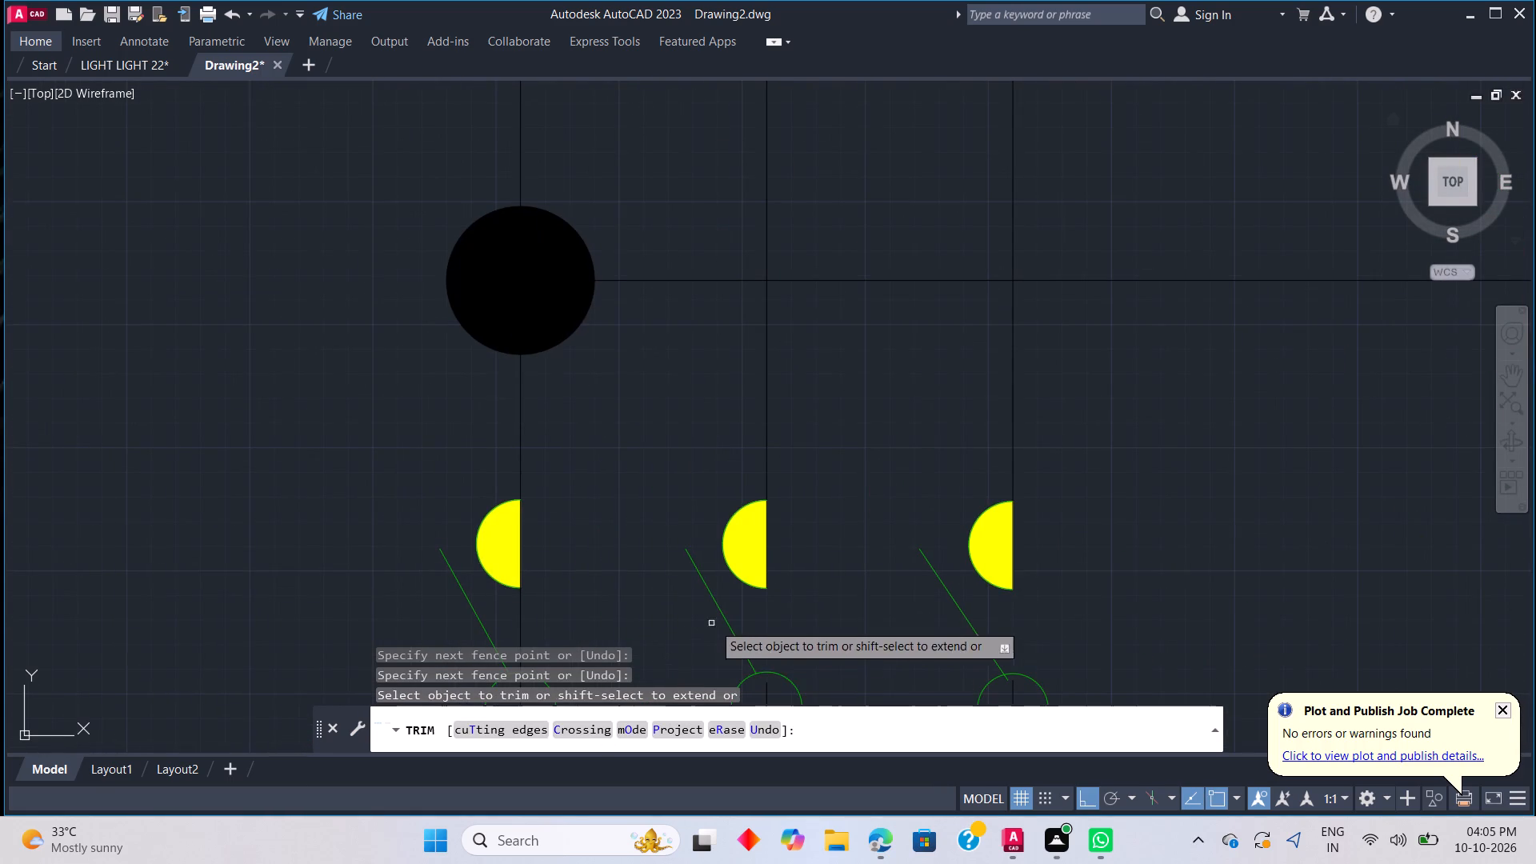
middle_click_drag(814, 600, 711, 303)
middle_click(711, 303)
scroll(930, 425, "up", 2)
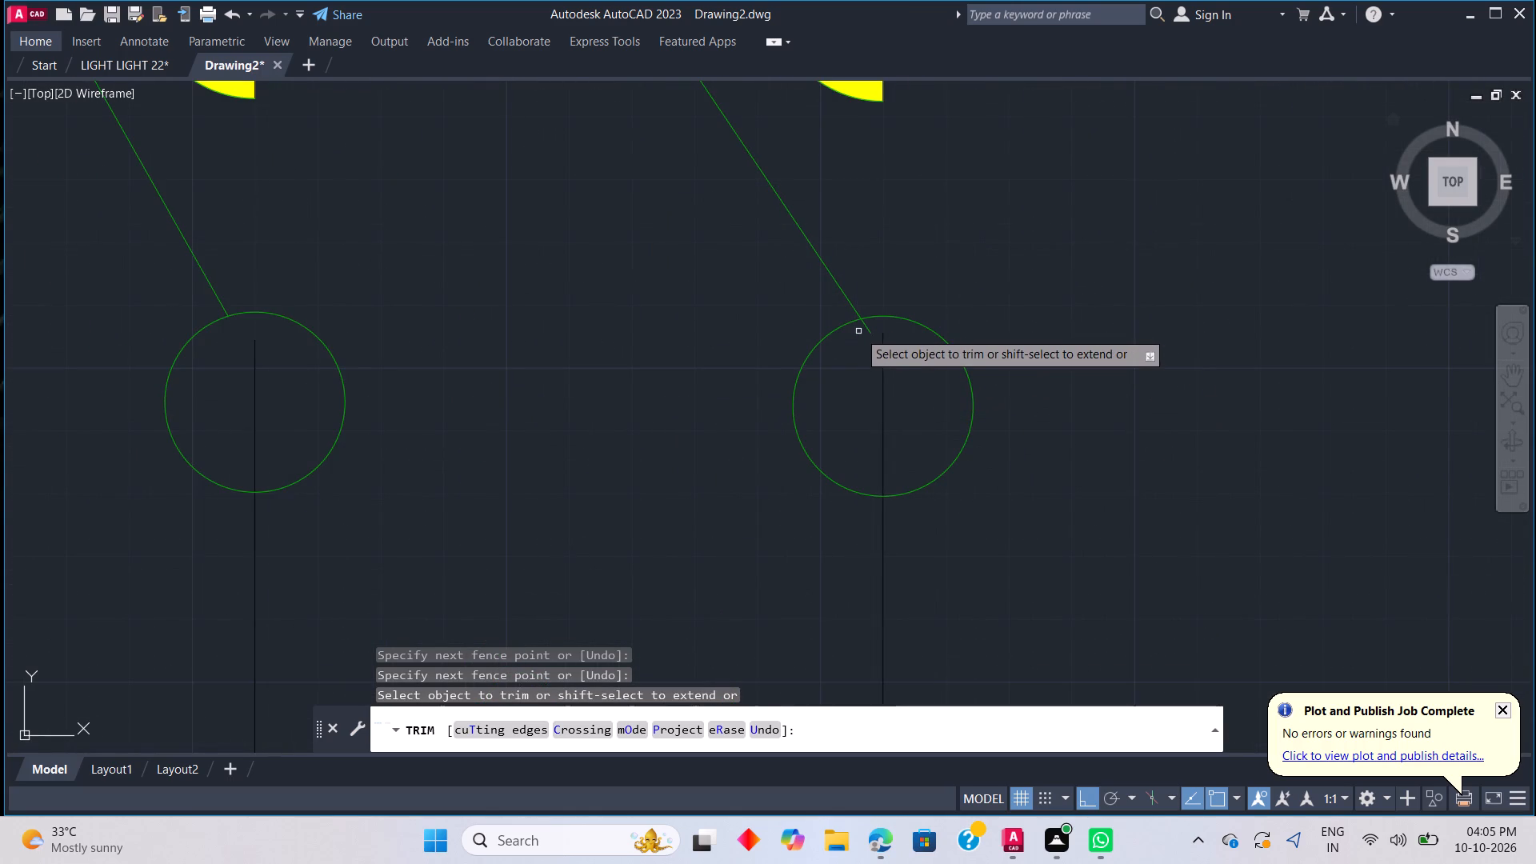
left_click(869, 329)
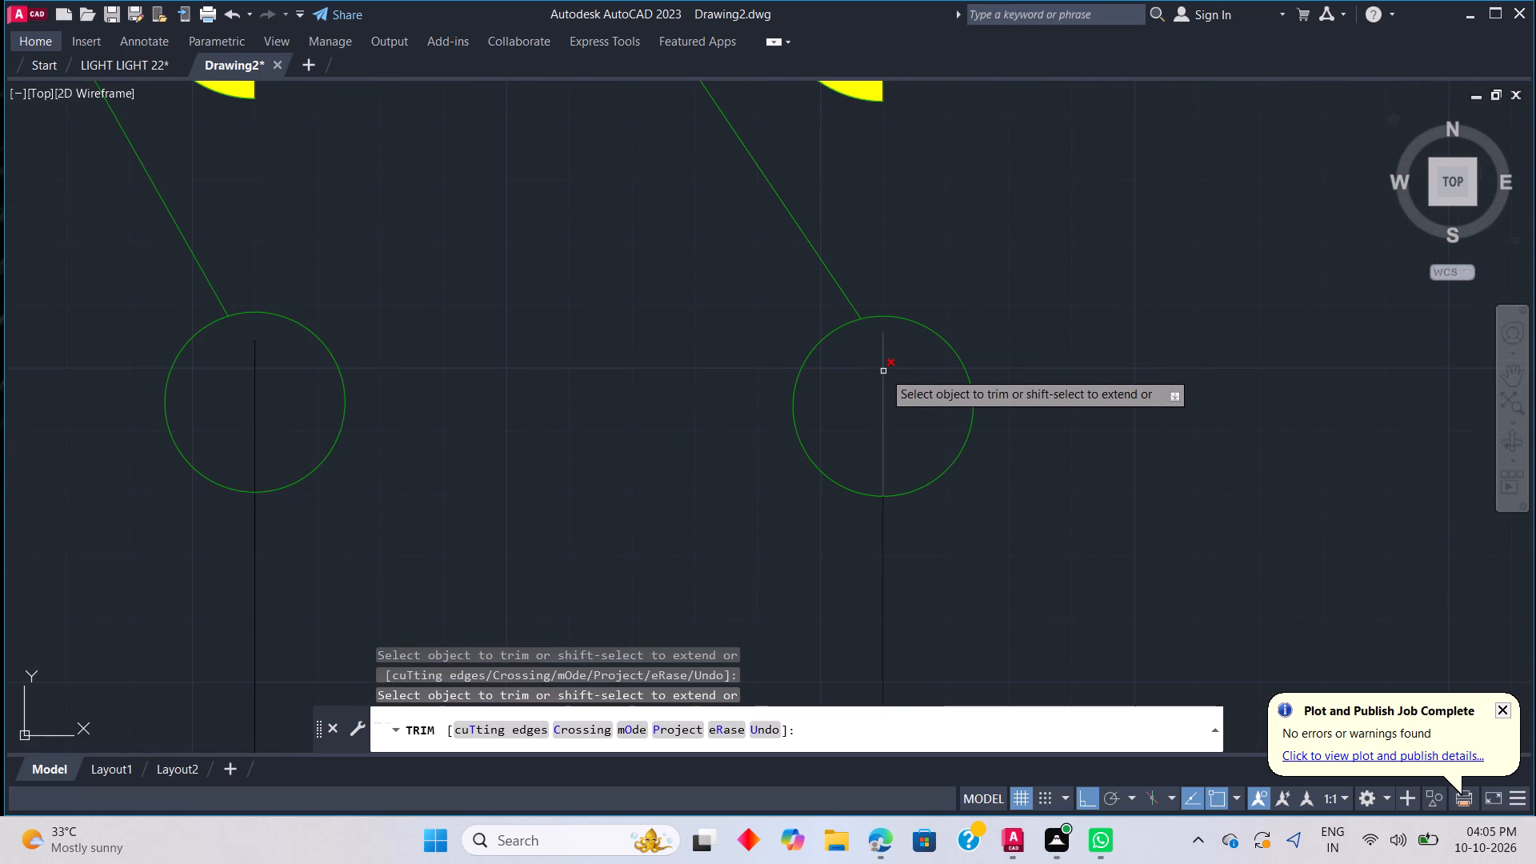
Trim the vertical lines inside the three green circles, plus the left vertical's piece between its semicircle and circle.
left_click(883, 371)
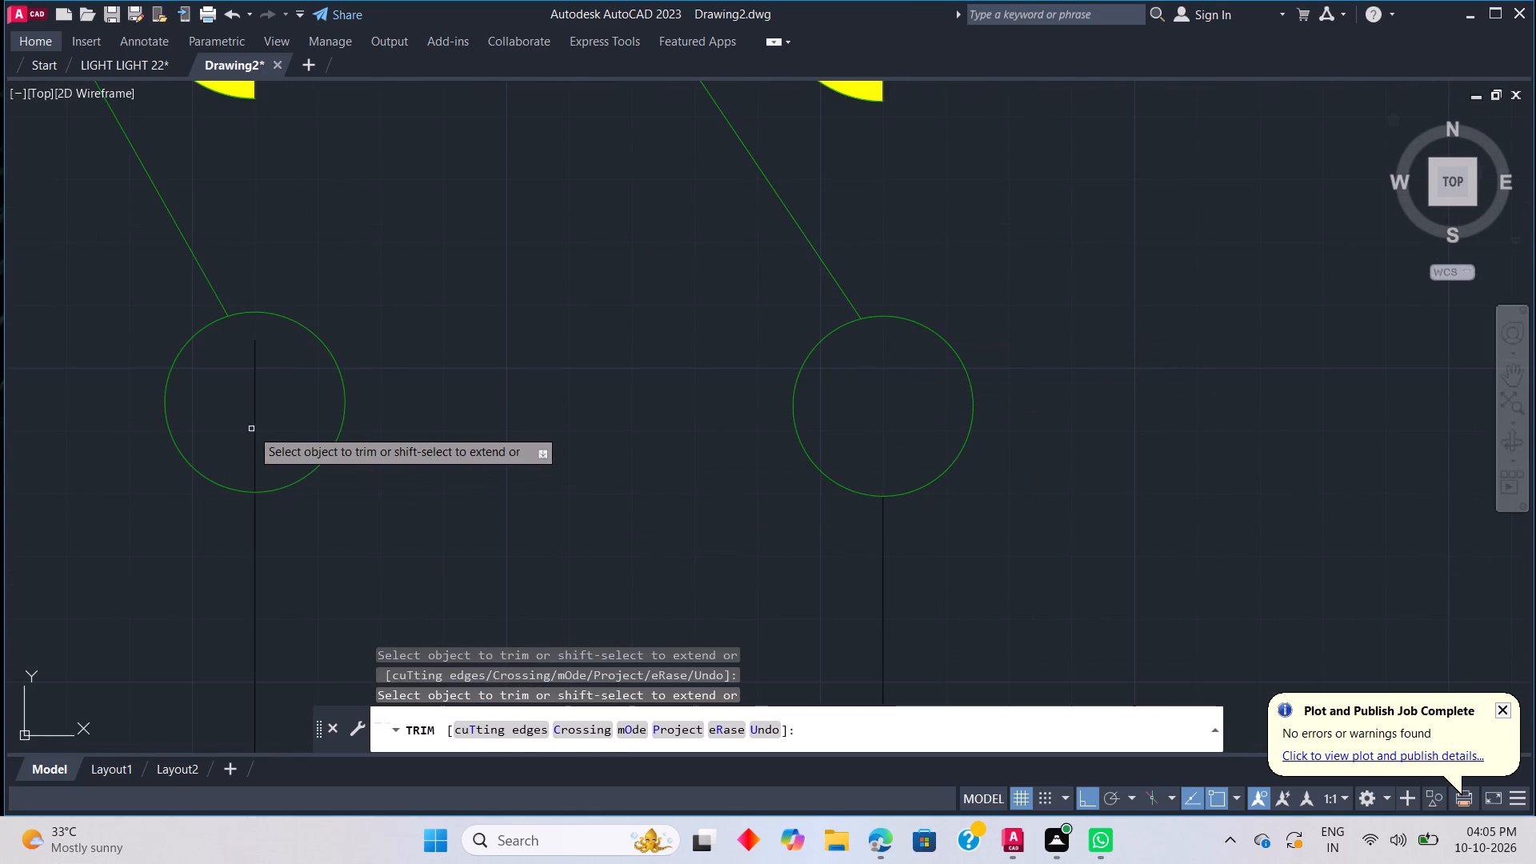
left_click(251, 429)
left_click(266, 425)
scroll(265, 426, "down", 3)
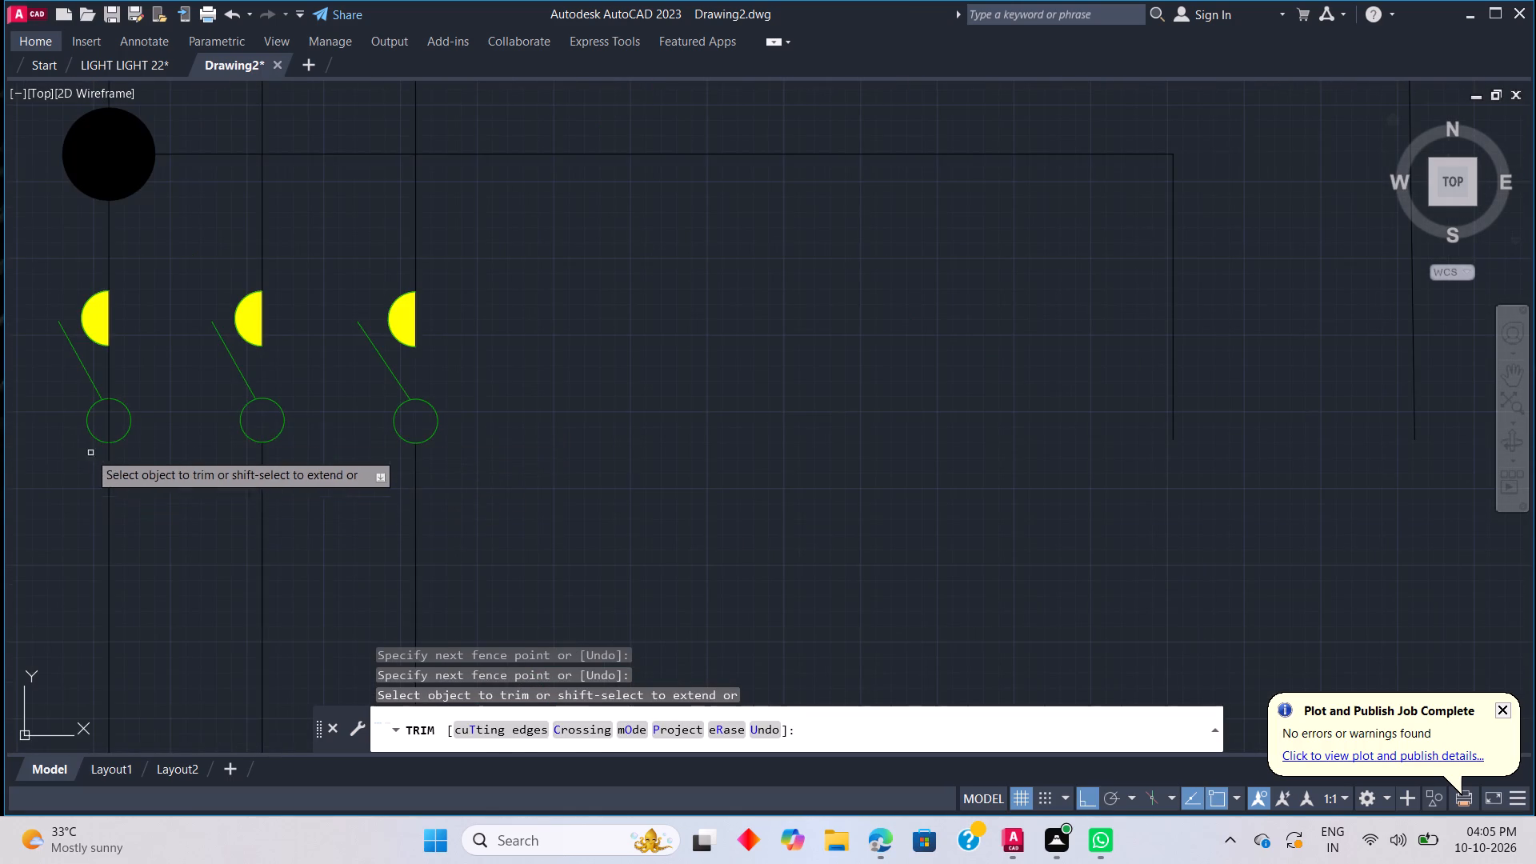
scroll(90, 429, "up", 2)
left_click(150, 400)
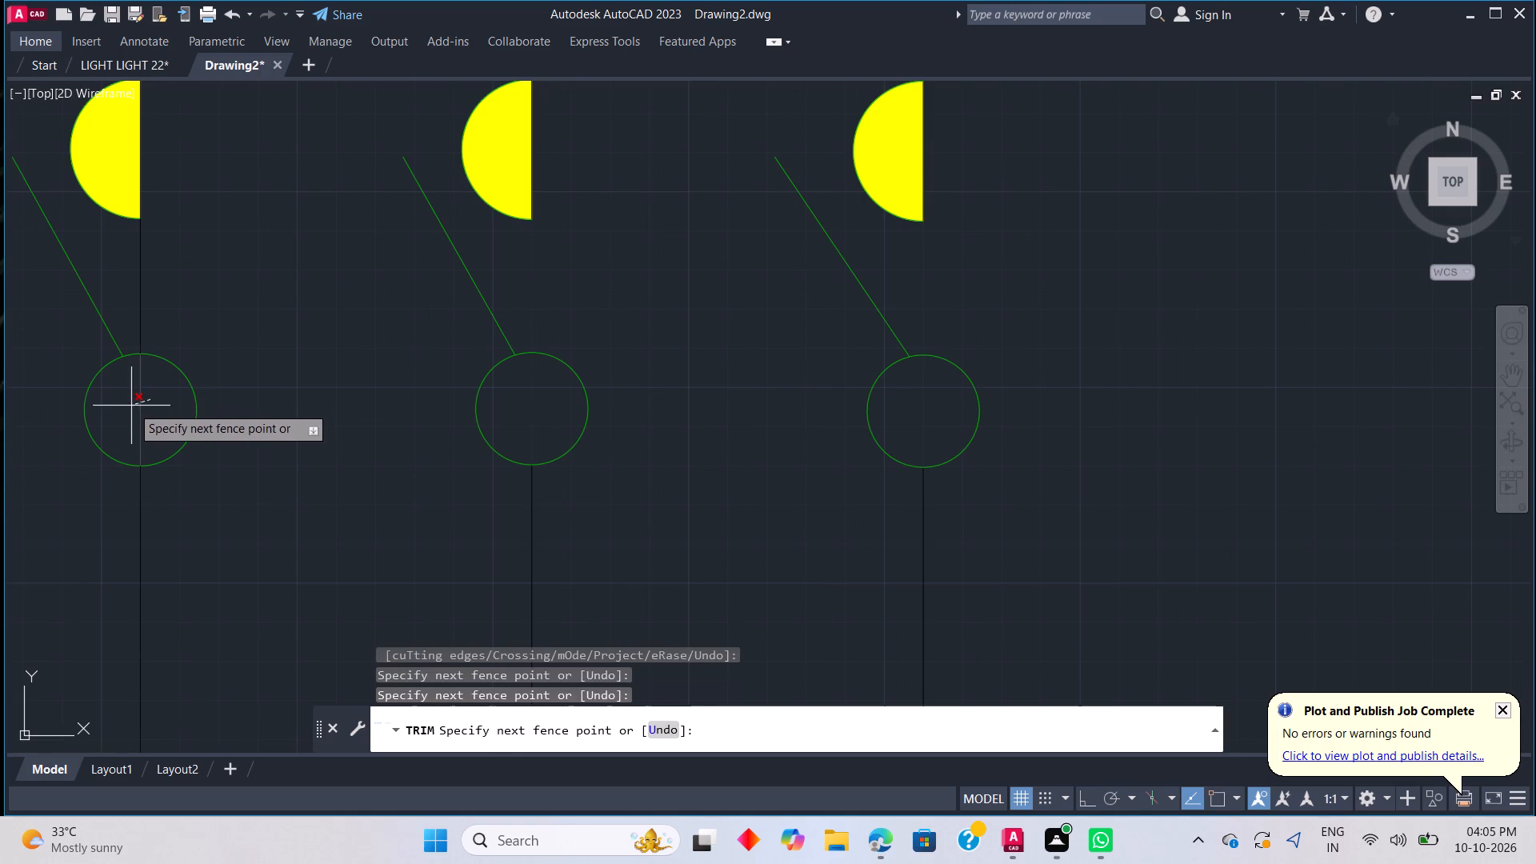
left_click(131, 408)
left_click_drag(139, 316, 157, 306)
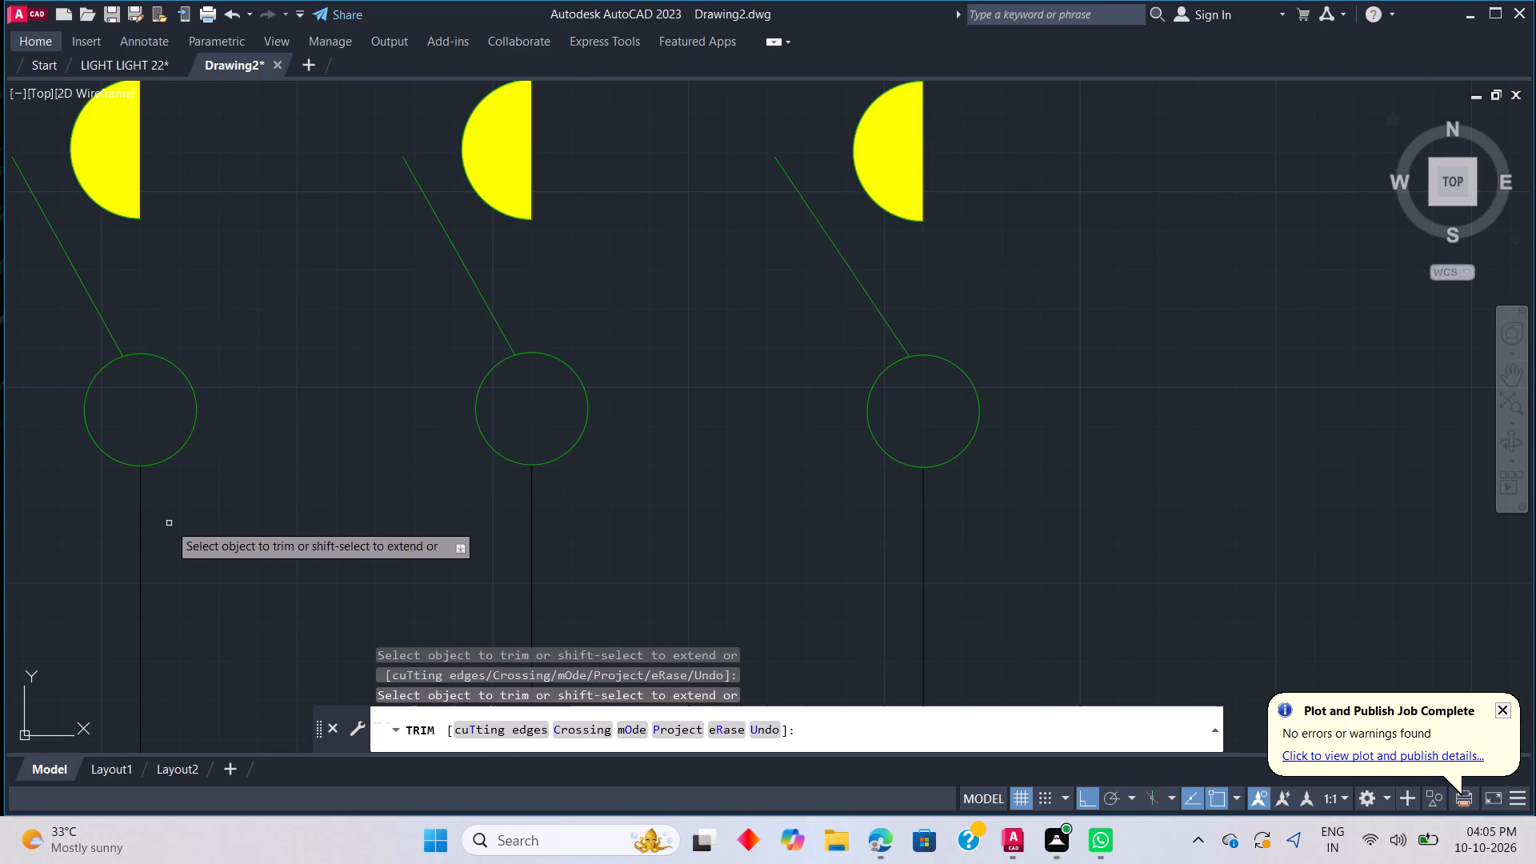
scroll(123, 454, "up", 2)
scroll(154, 497, "down", 4)
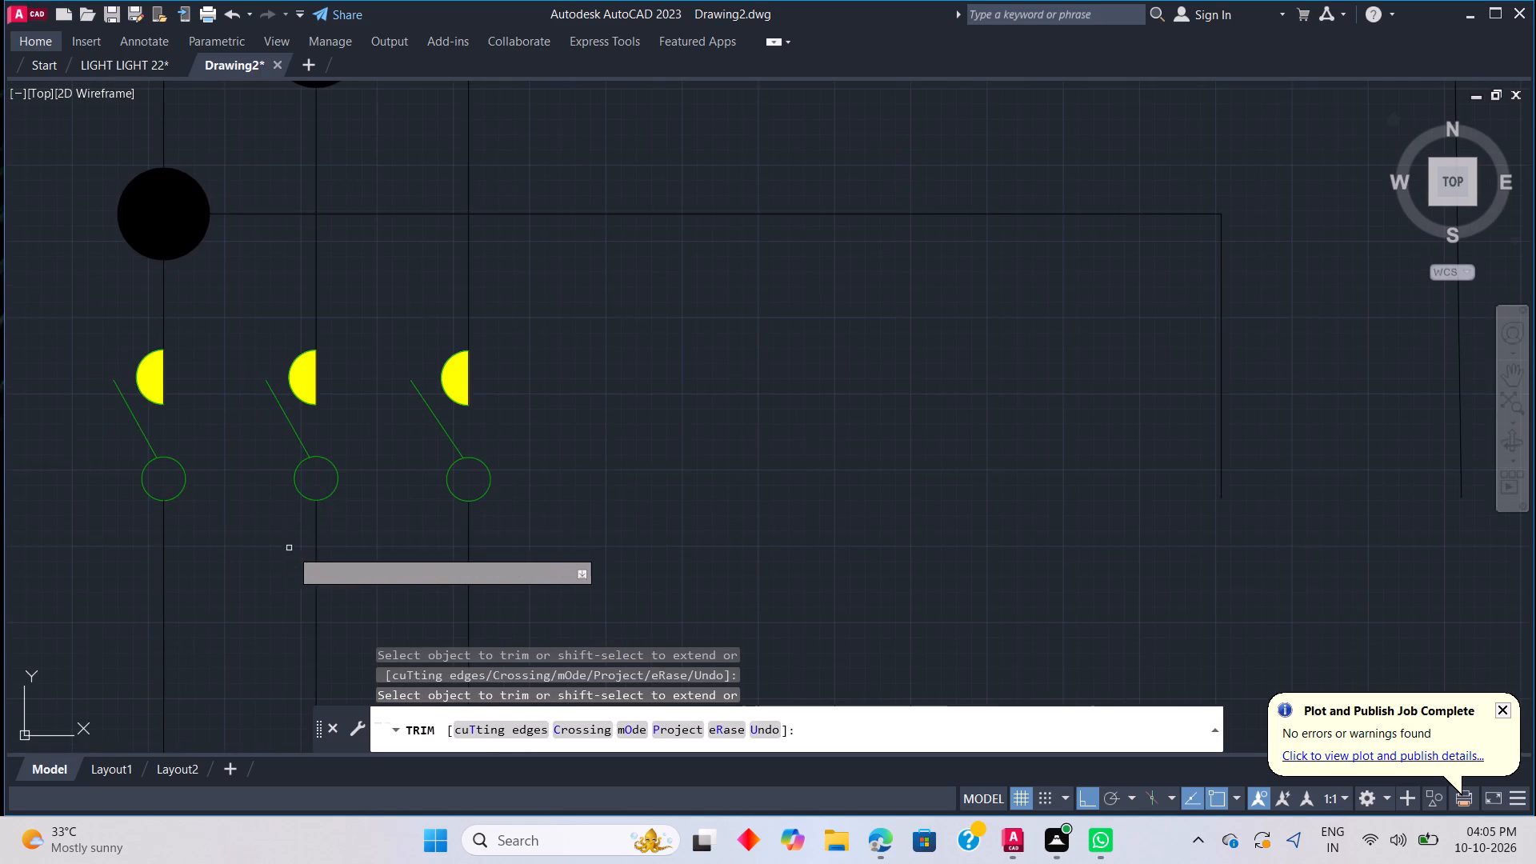
scroll(324, 547, "down", 1)
middle_click_drag(322, 544, 494, 278)
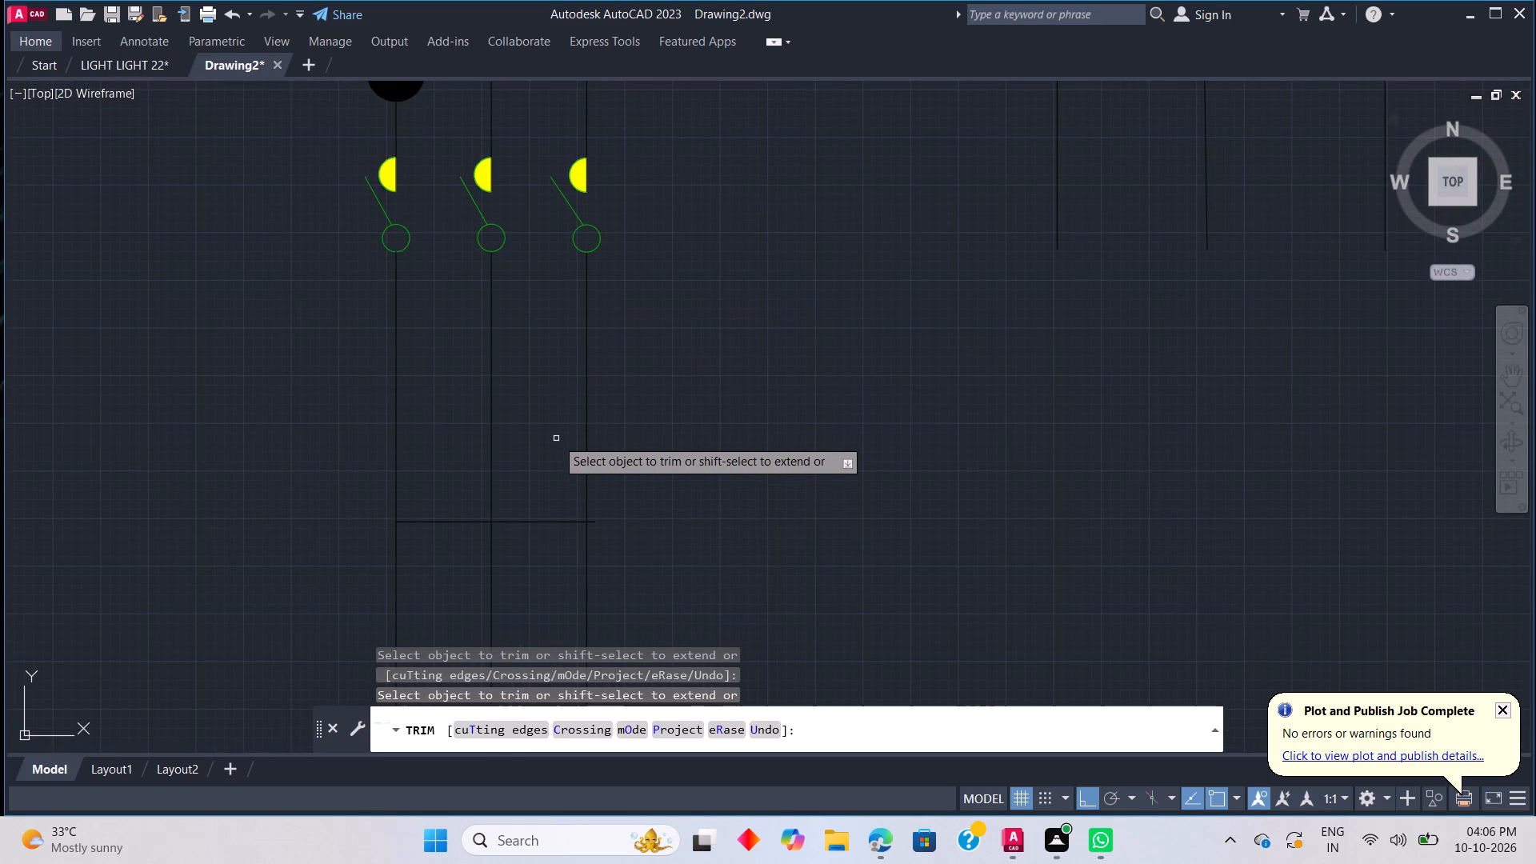
key("Escape")
Fill the three small green circles with a solid hatch on the yellow Layer4.
type("H")
key("space")
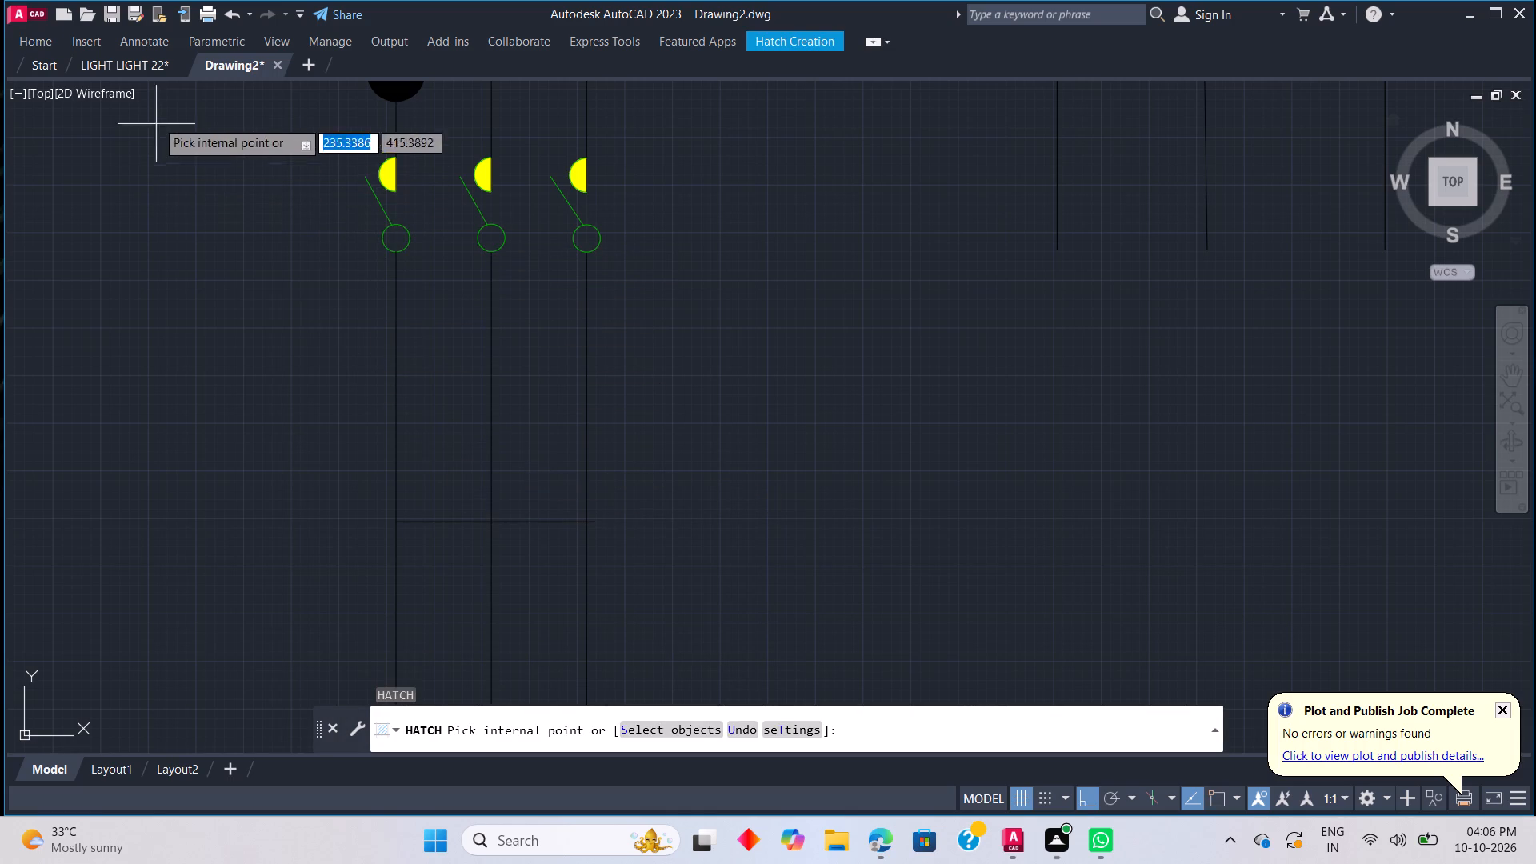
left_click(773, 38)
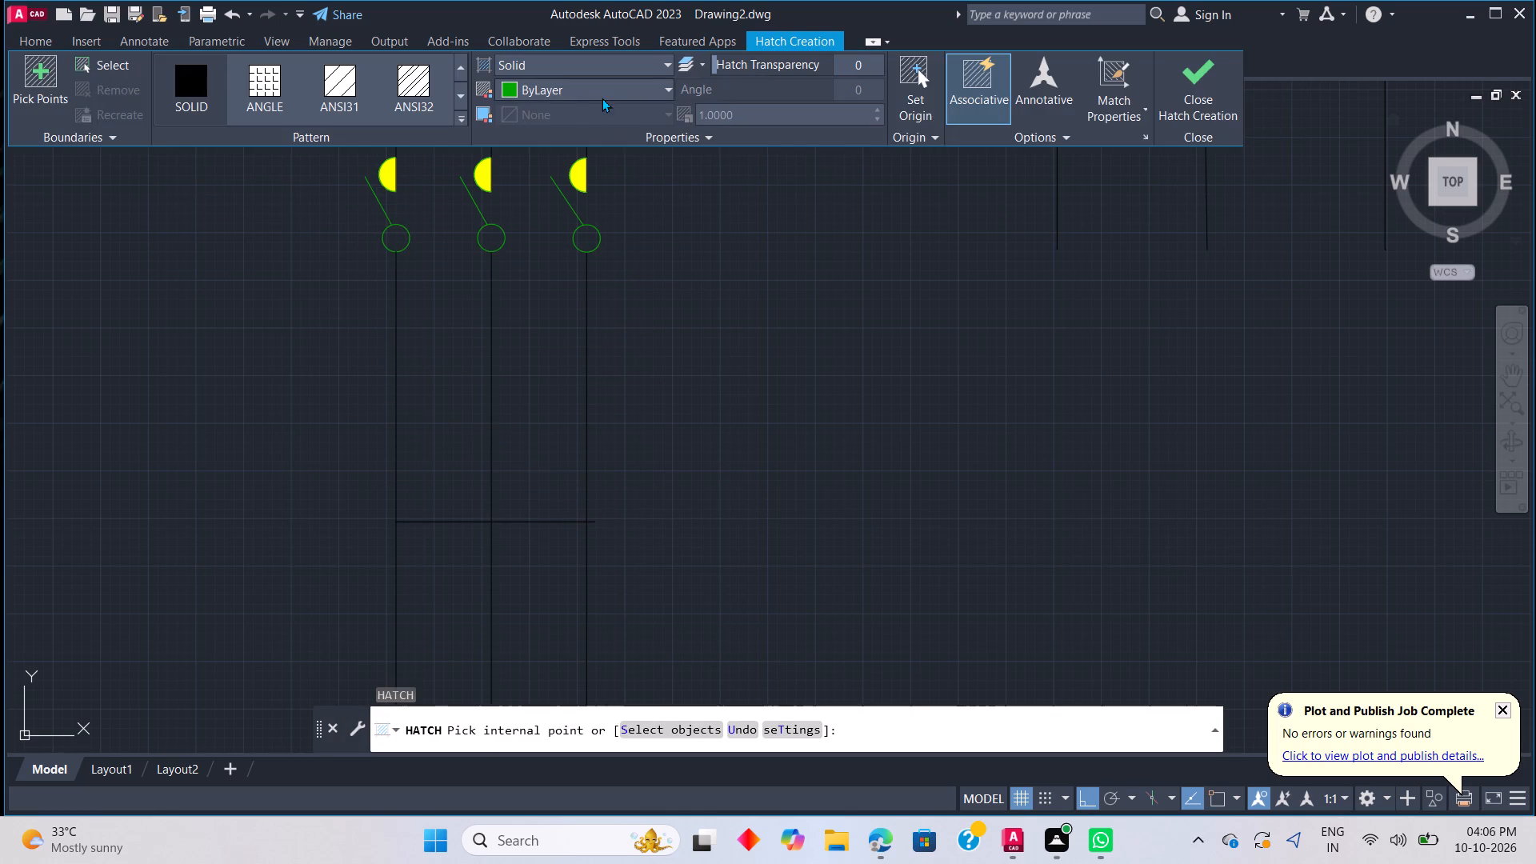
left_click(574, 87)
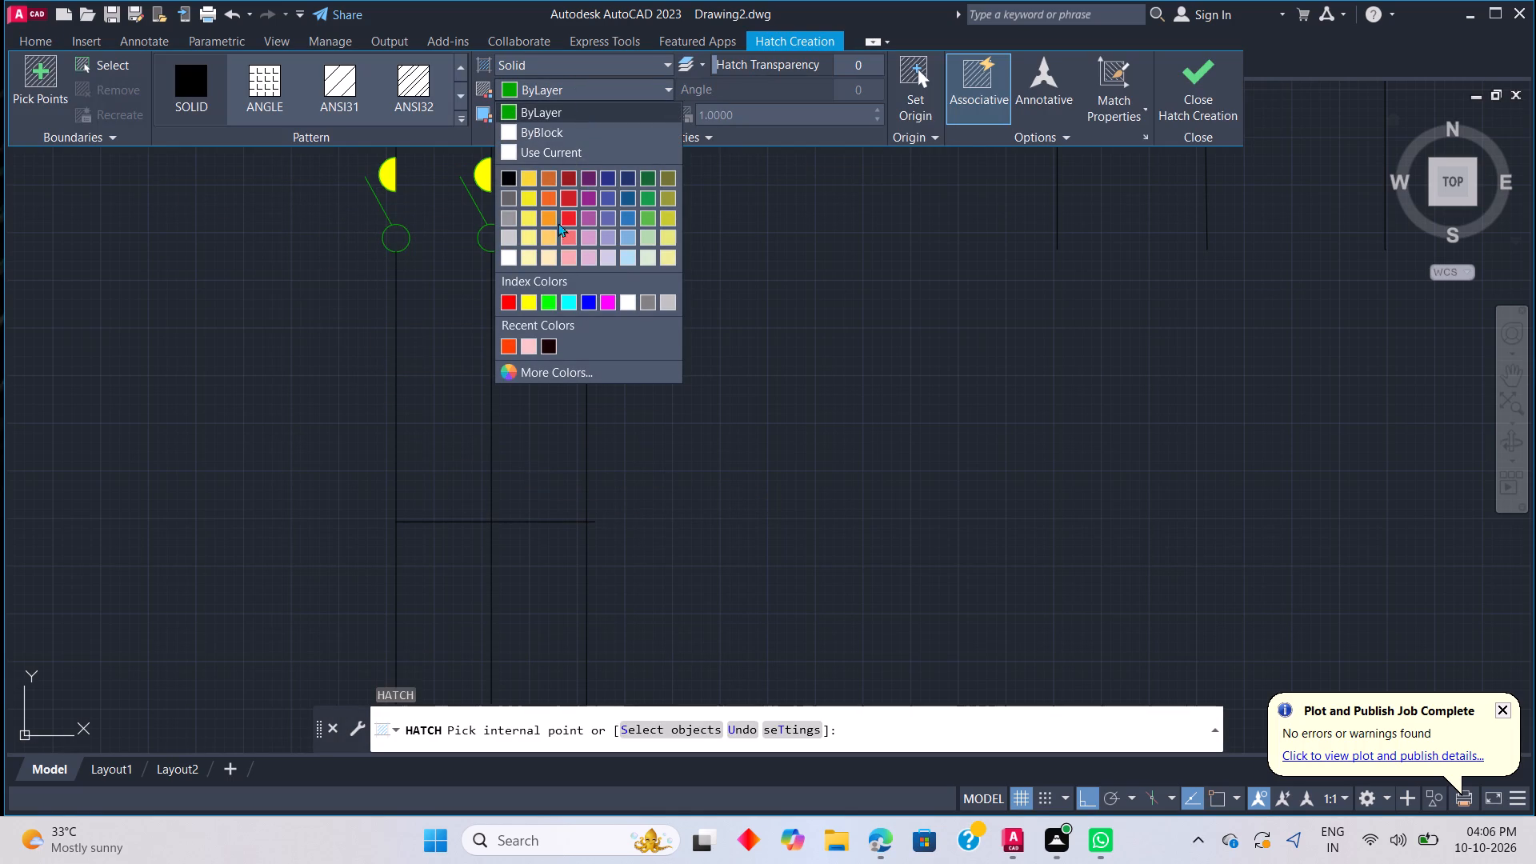
double_click(35, 41)
double_click(35, 41)
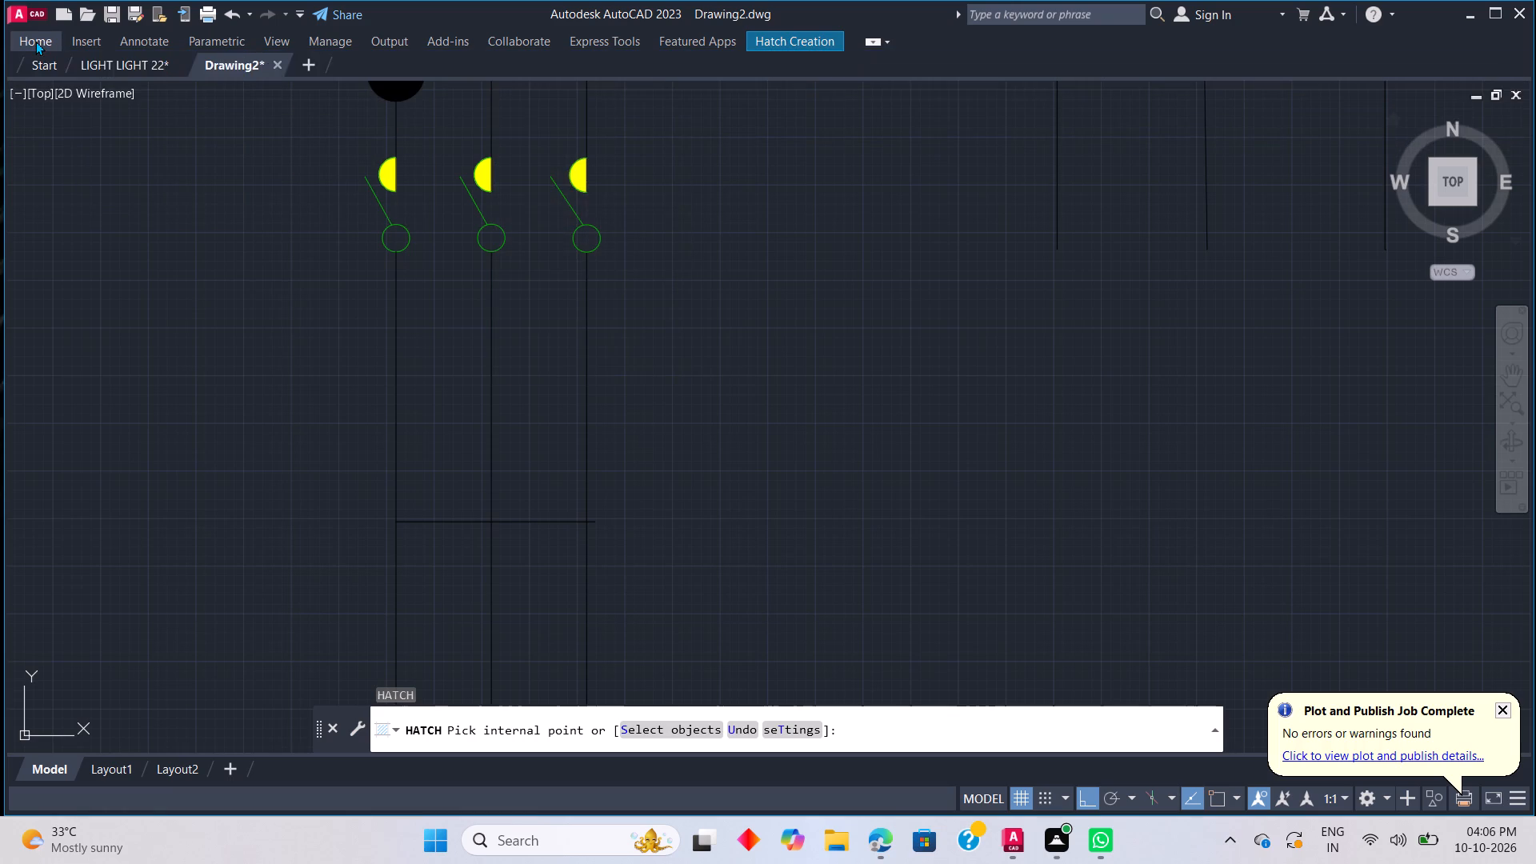
left_click(35, 41)
left_click(888, 64)
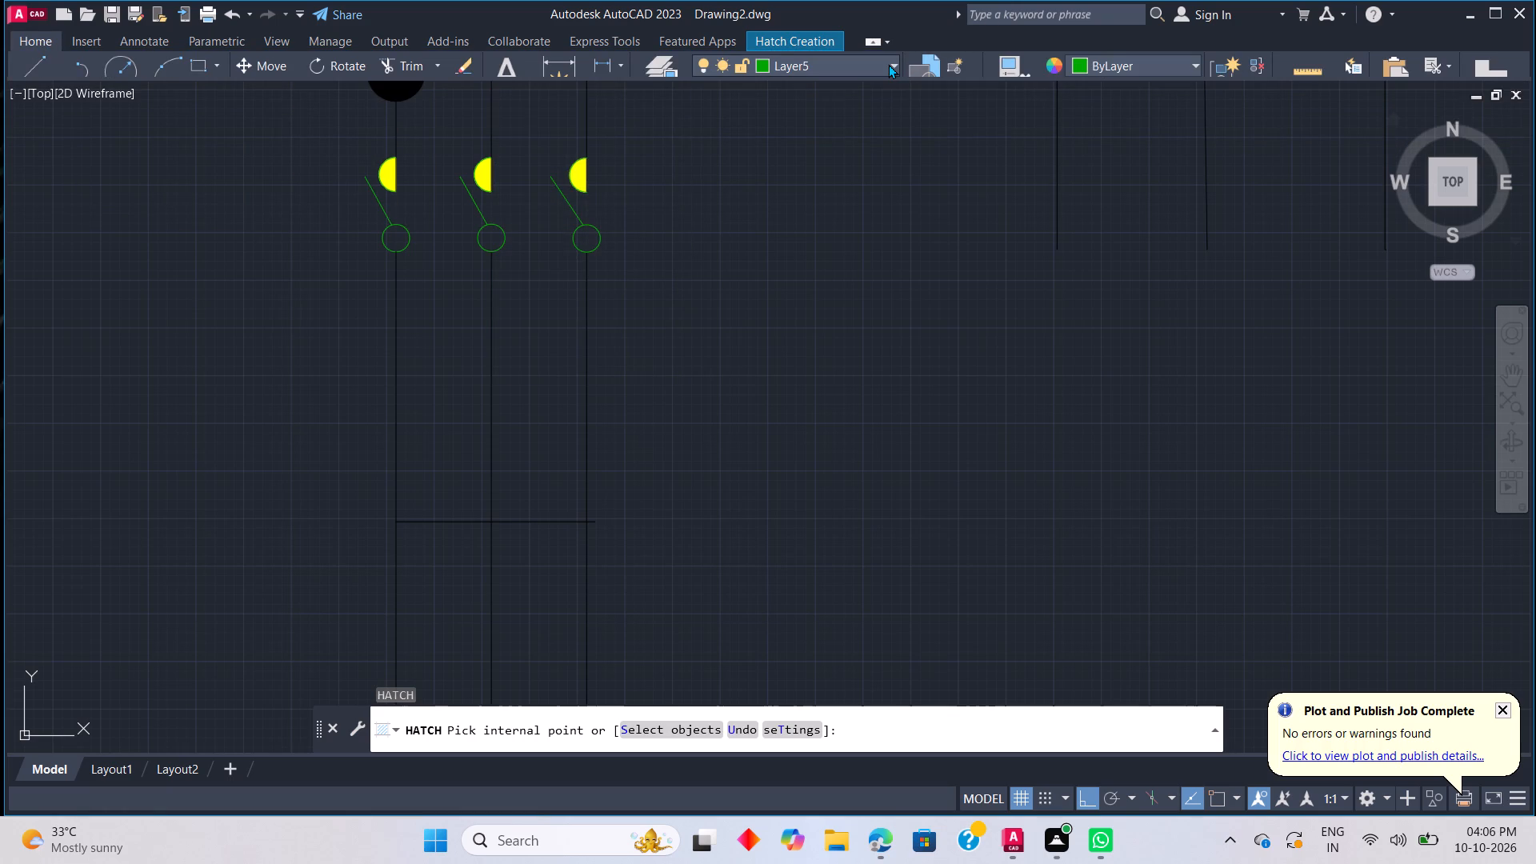
left_click(818, 192)
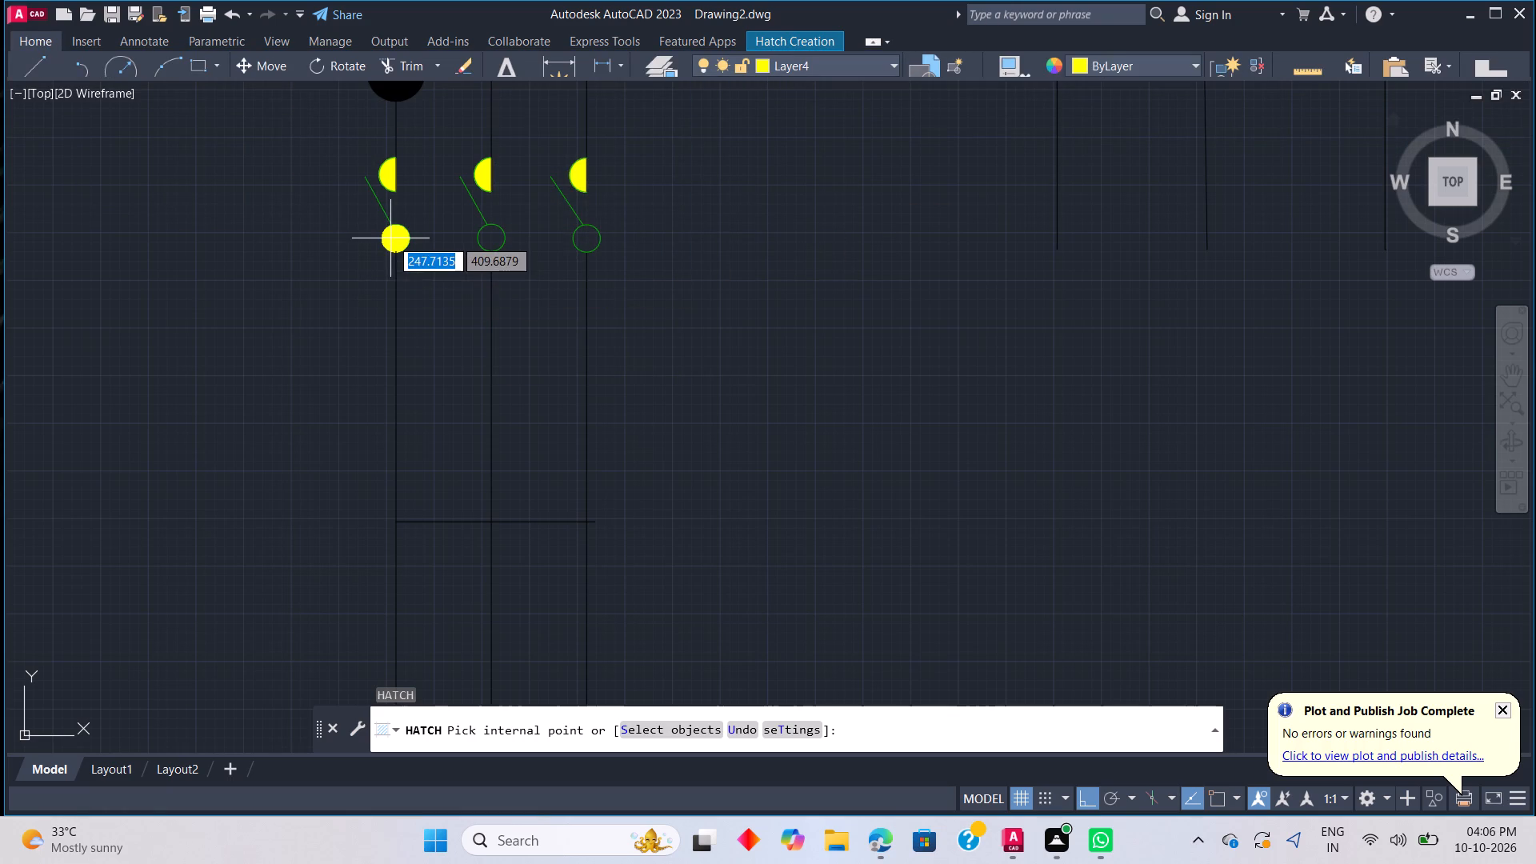
left_click(390, 238)
left_click(498, 234)
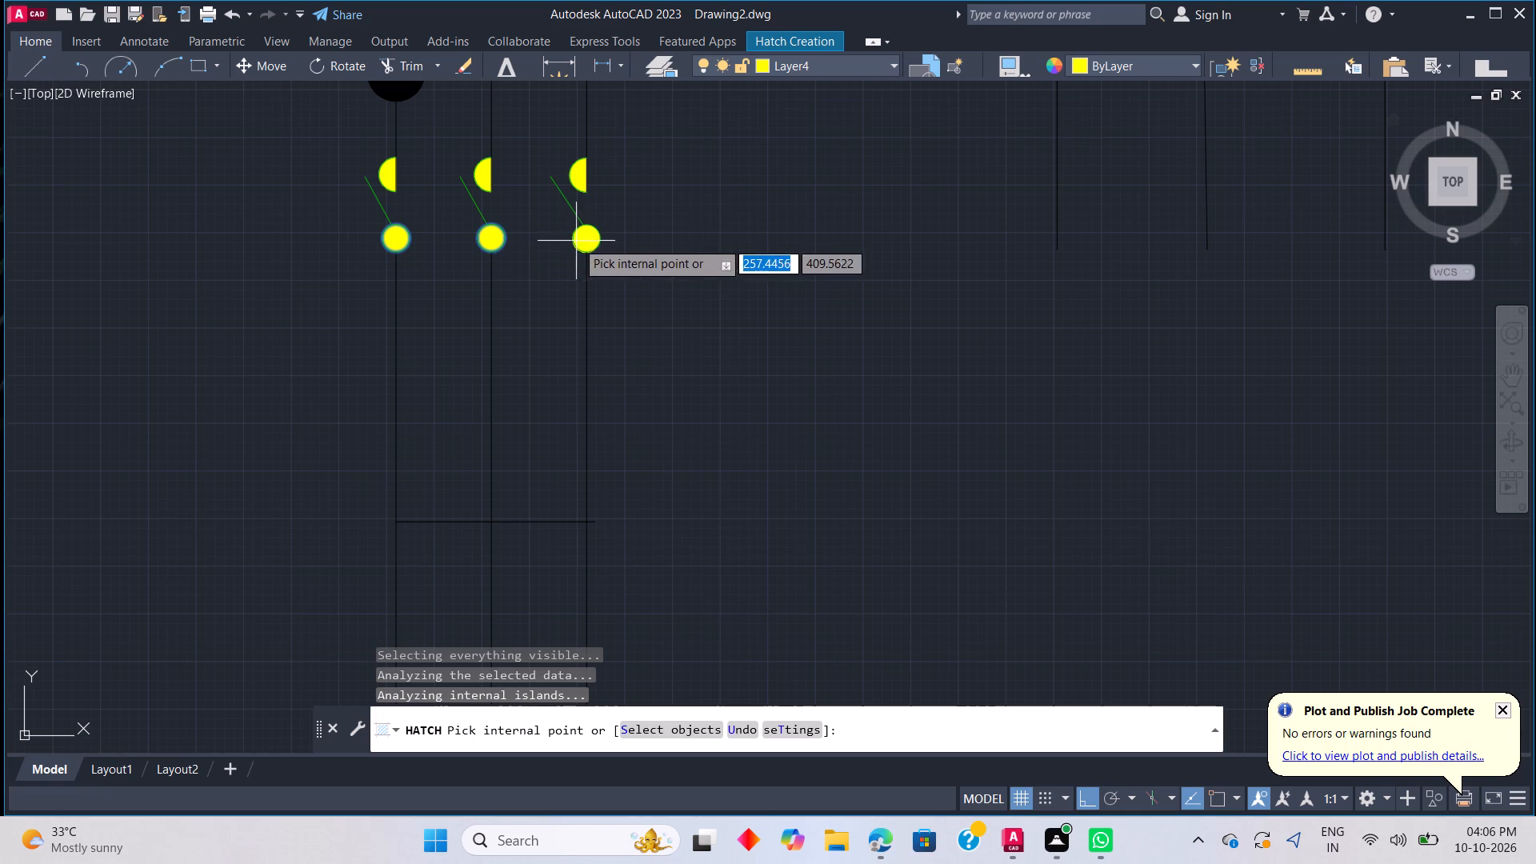
left_click(580, 238)
key("Escape")
Copy the middle vertical's black circle from its centre about 21.9 straight down, below the yellow-filled circle.
scroll(718, 332, "down", 3)
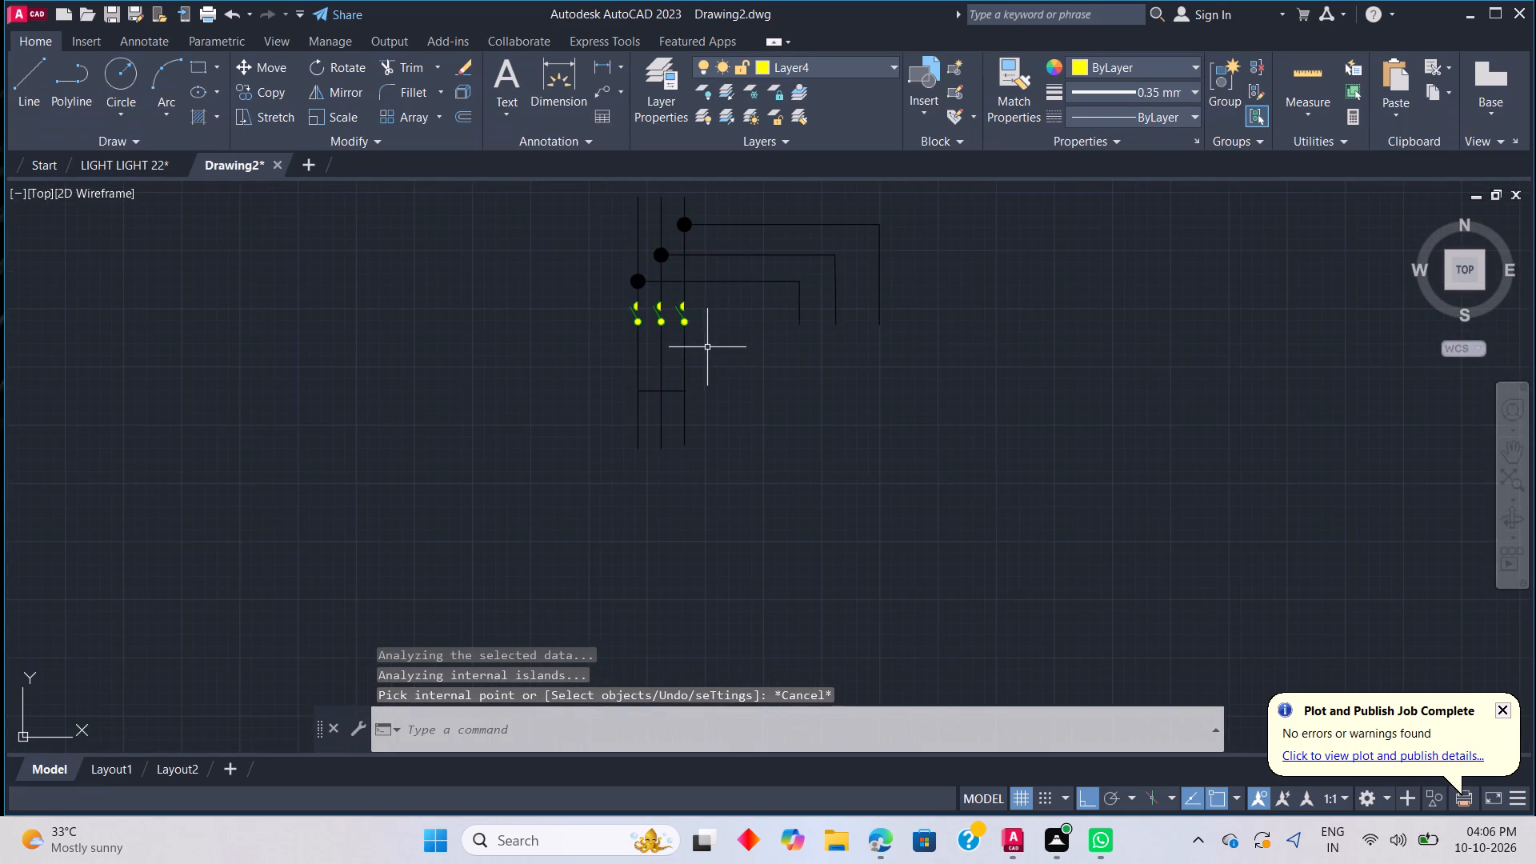
scroll(708, 346, "up", 2)
middle_click_drag(701, 304, 770, 393)
scroll(770, 393, "down", 1)
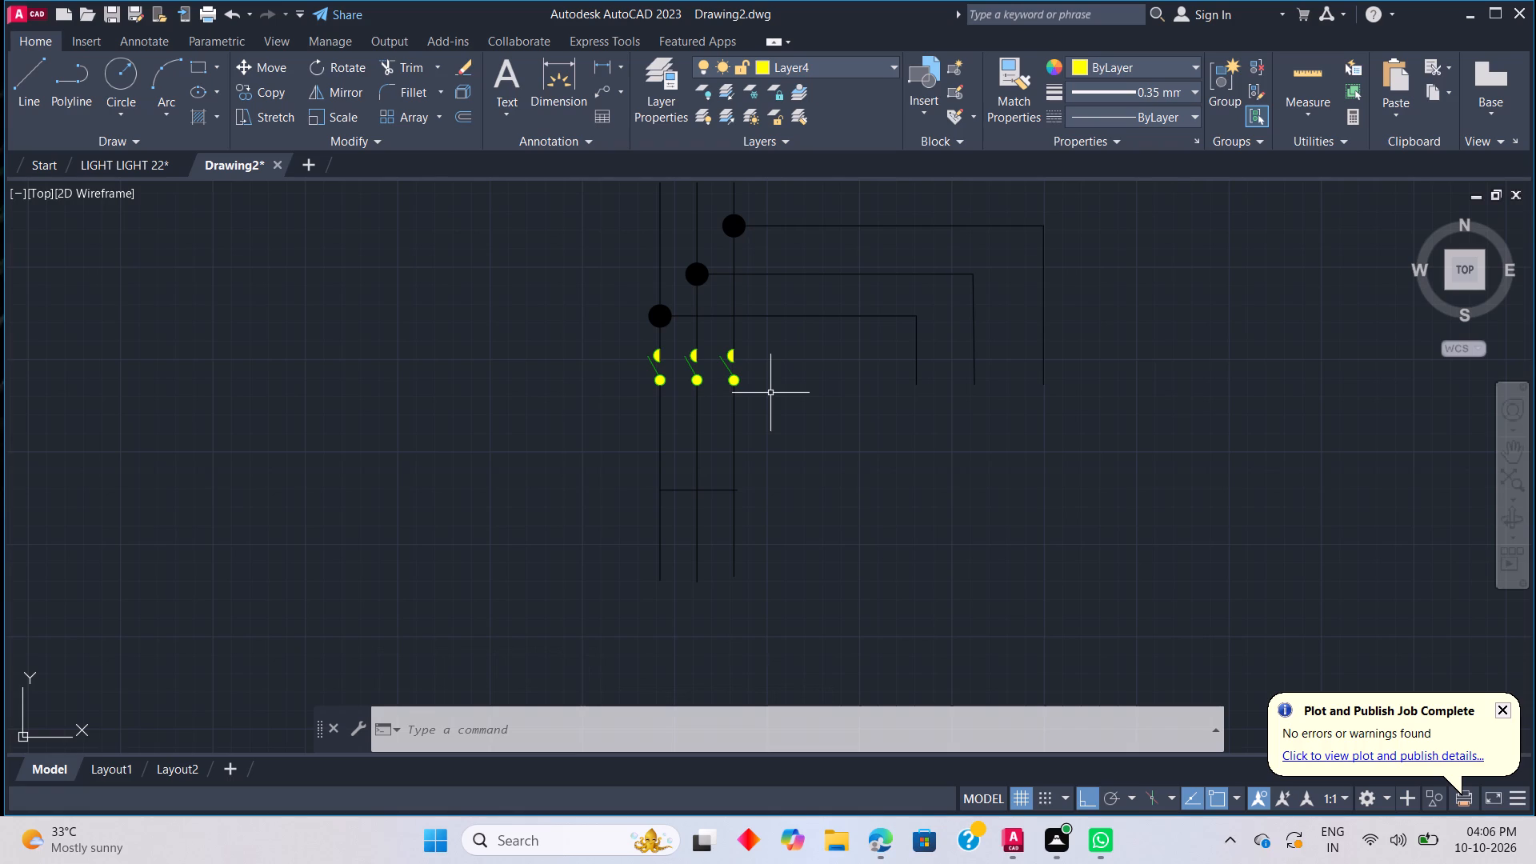
left_click(706, 282)
right_click(705, 277)
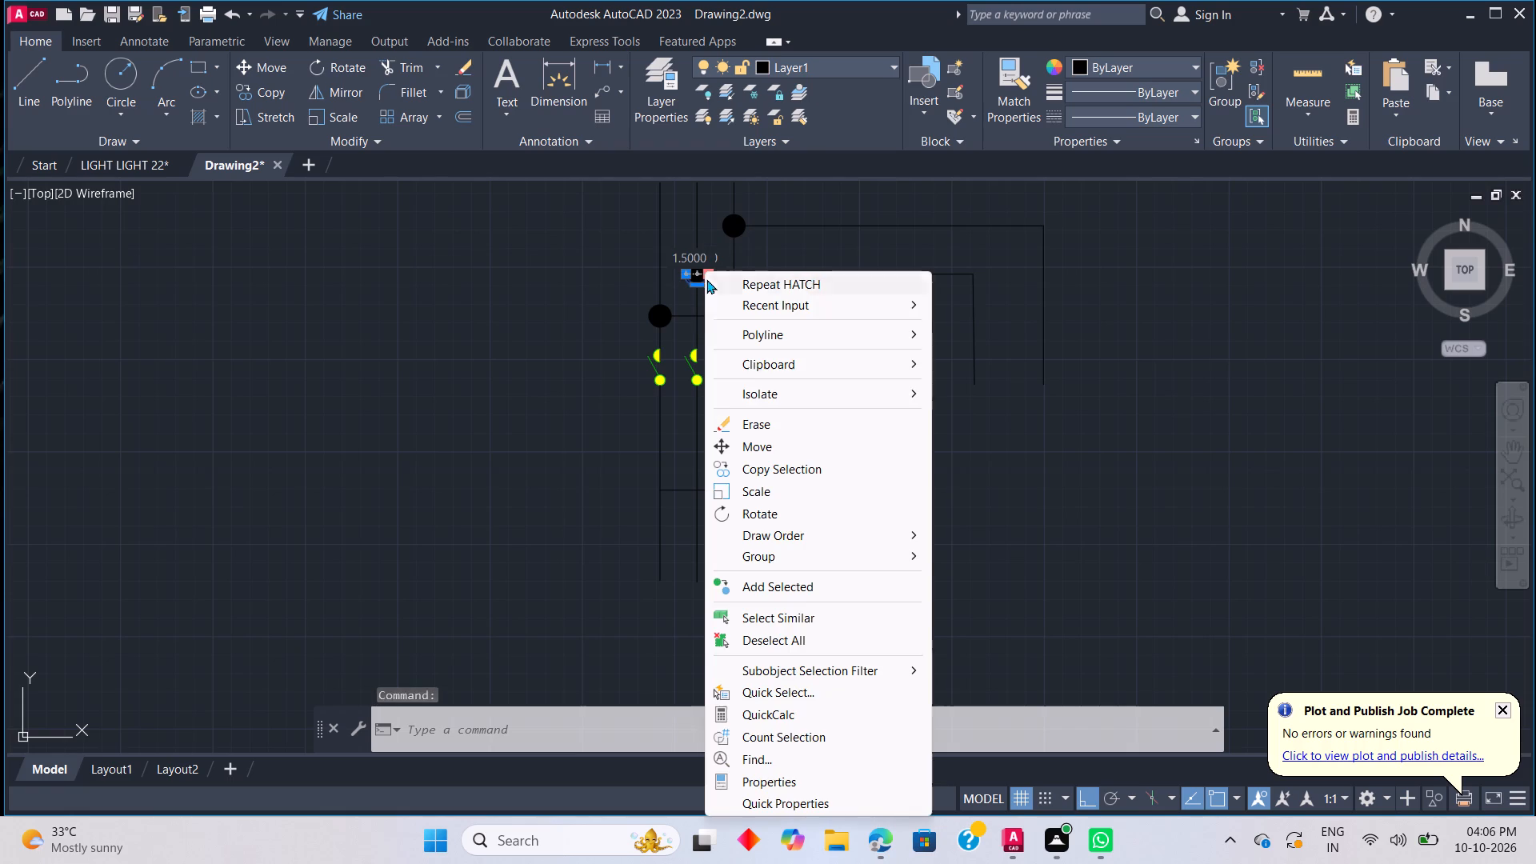
left_click(754, 464)
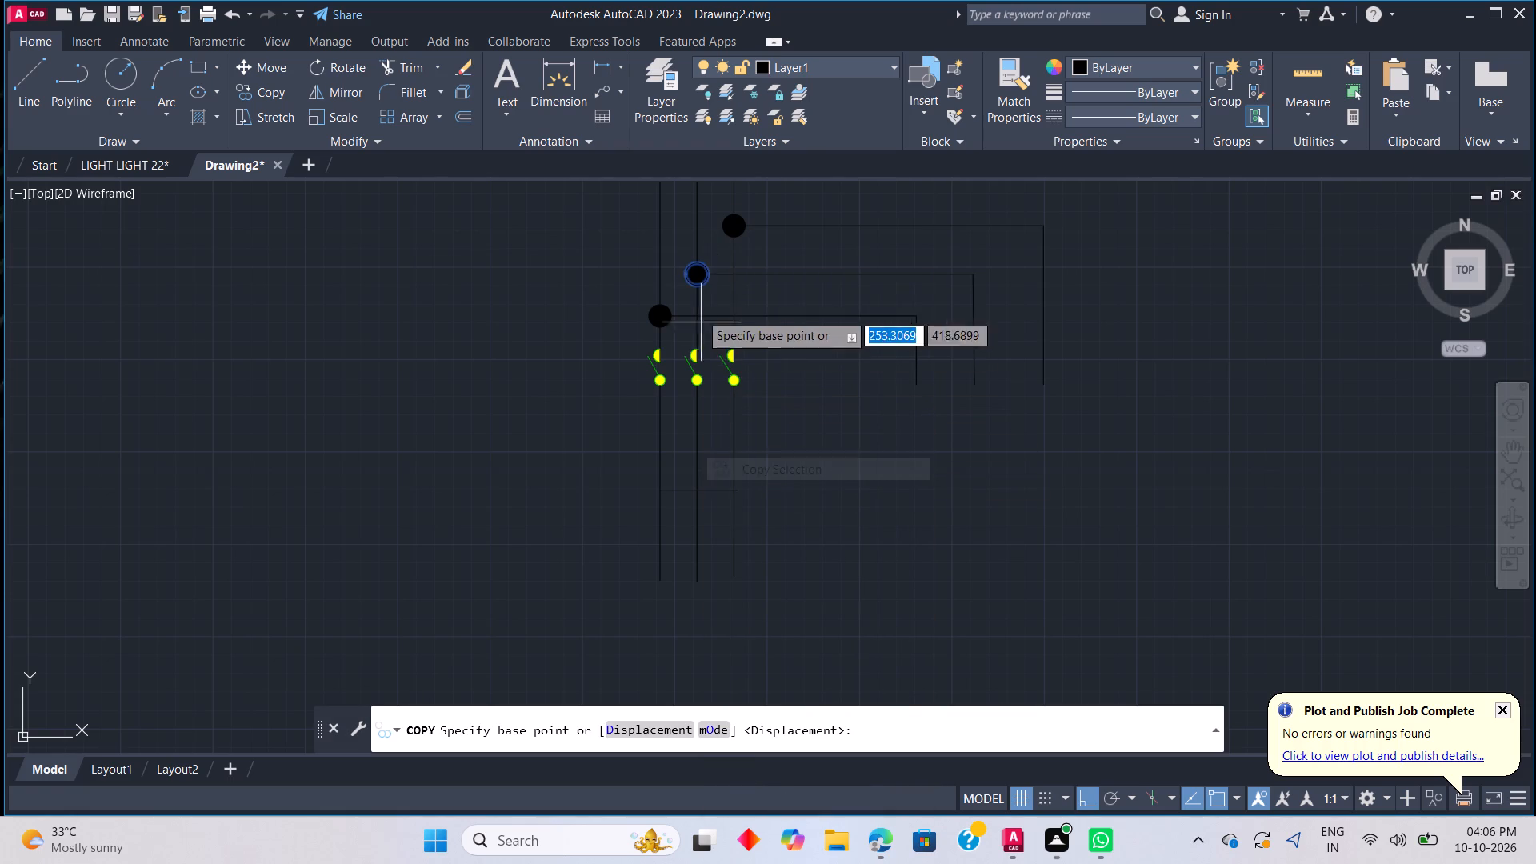
scroll(694, 282, "up", 2)
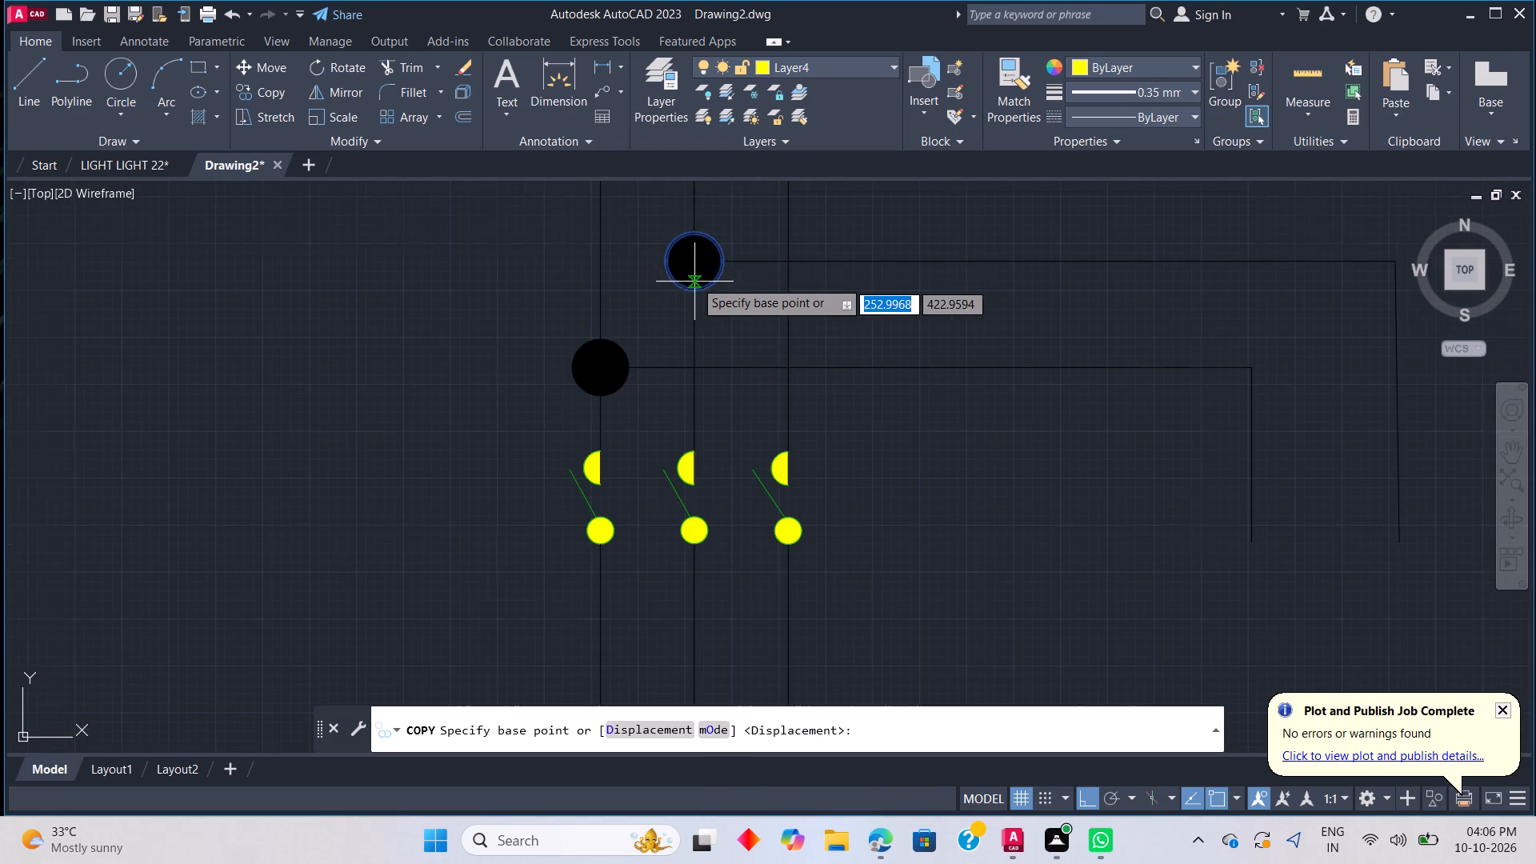
left_click(696, 262)
scroll(690, 482, "down", 2)
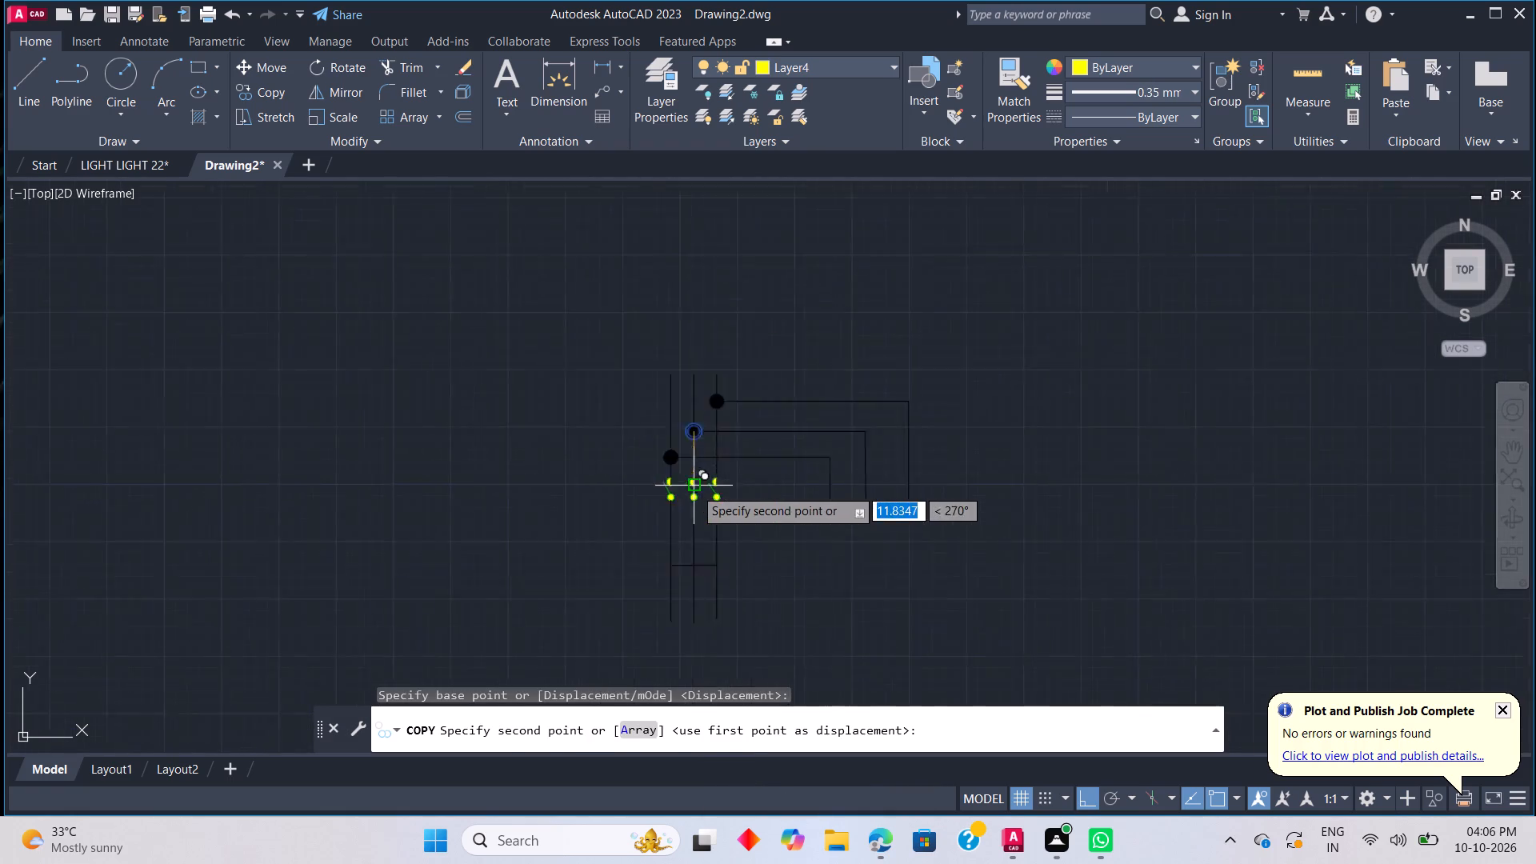
scroll(694, 488, "down", 3)
scroll(704, 565, "up", 4)
middle_click_drag(768, 458, 790, 499)
middle_click(790, 499)
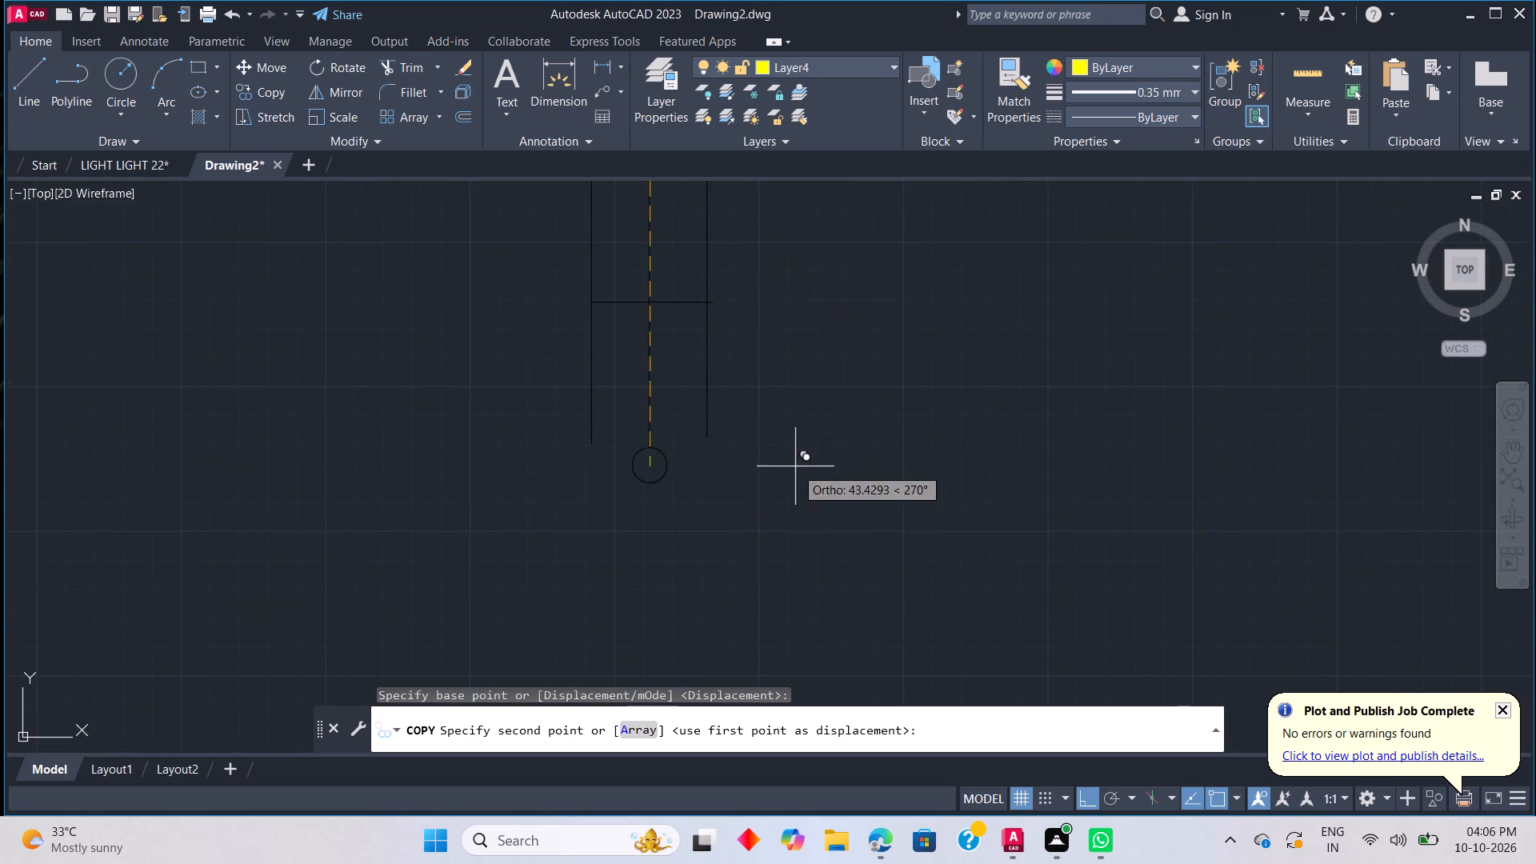
middle_click_drag(778, 374, 932, 724)
scroll(933, 724, "up", 1)
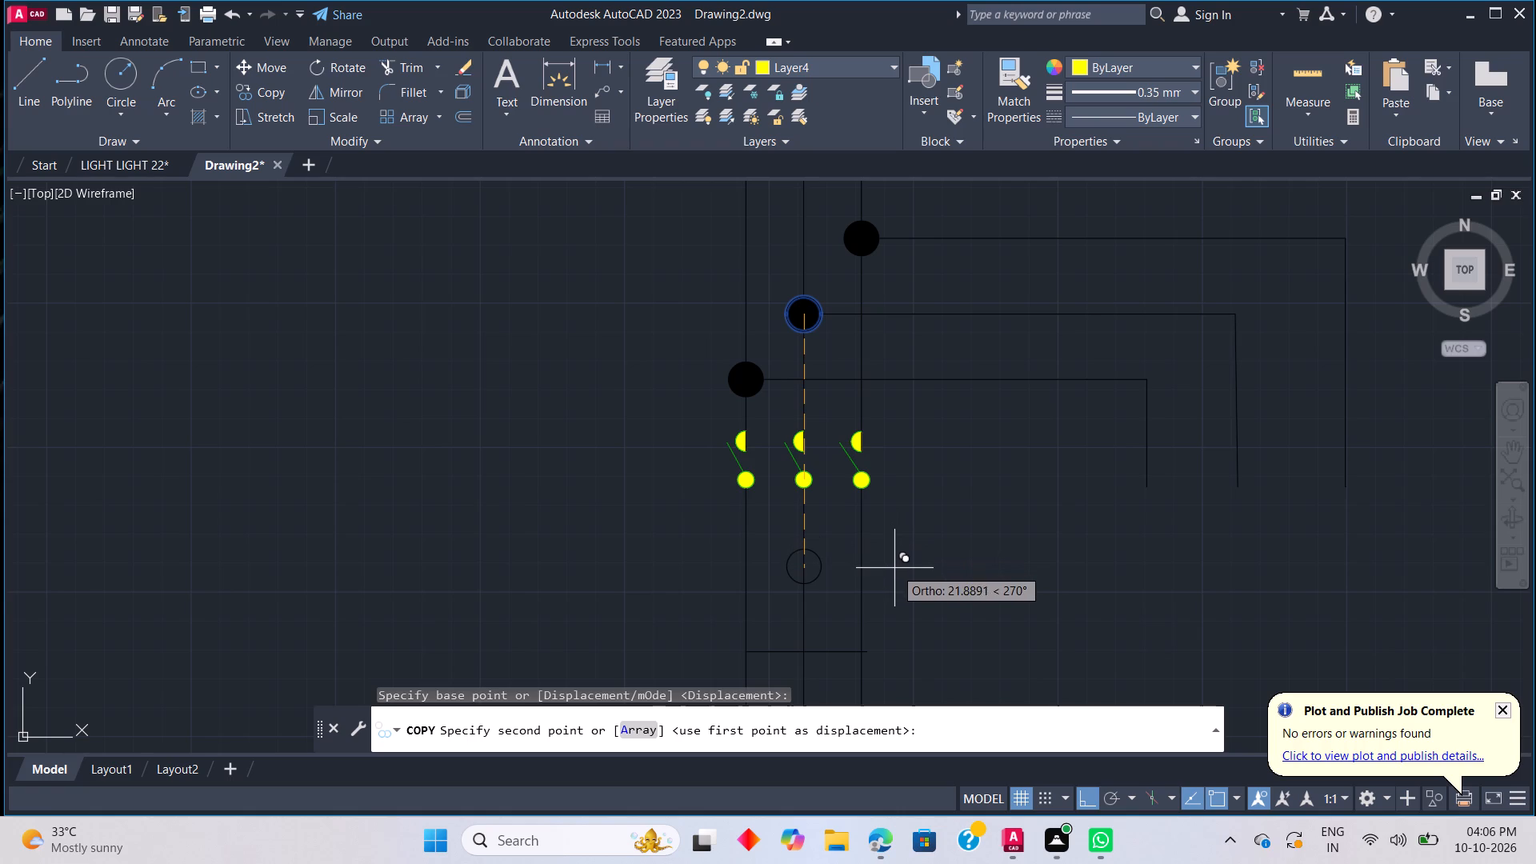
left_click(894, 568)
key("Escape")
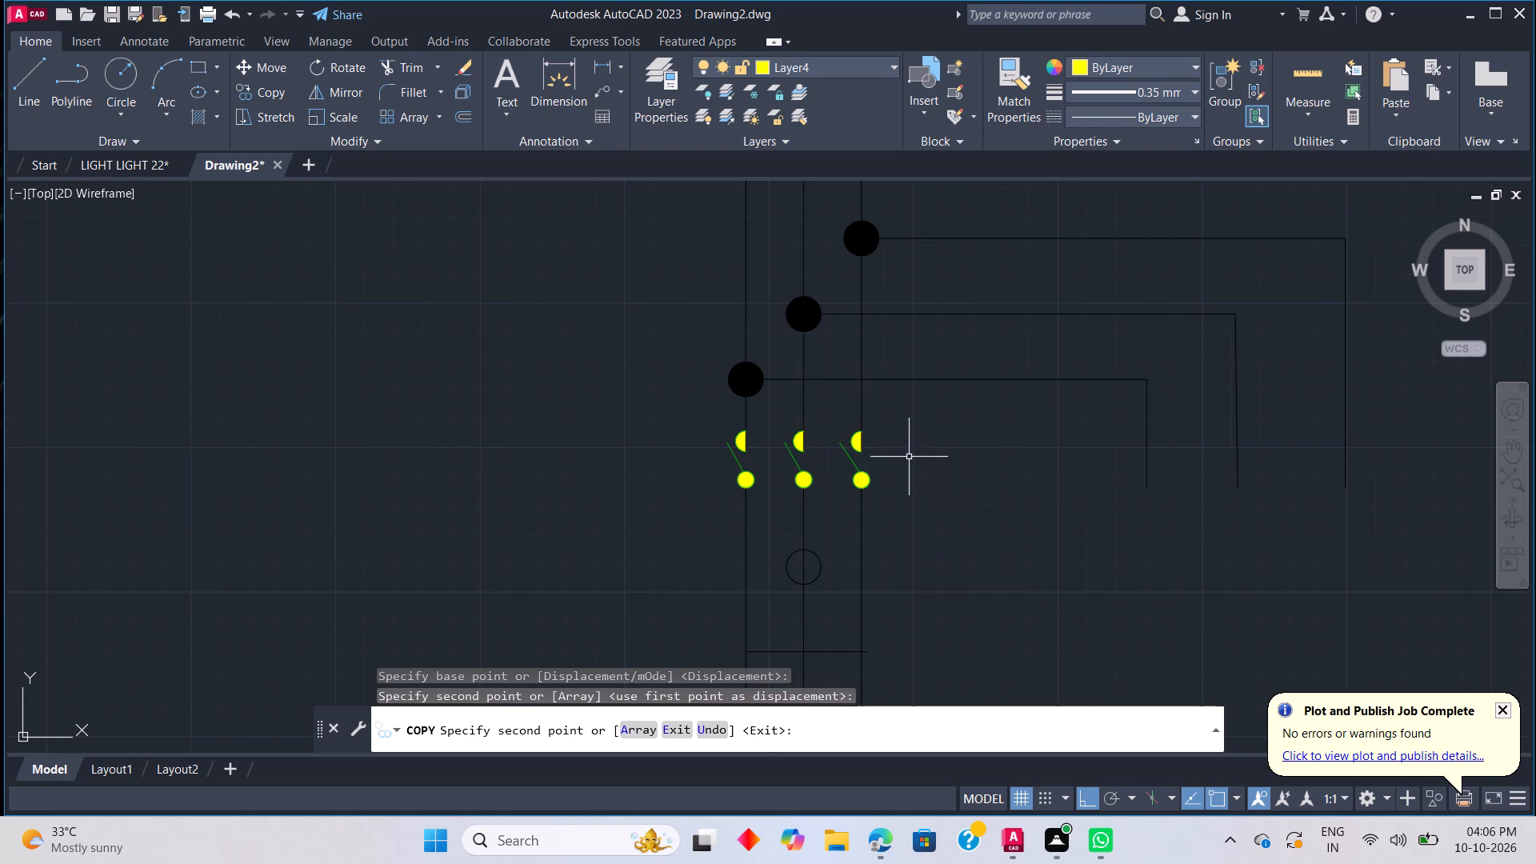
Copy the right vertical's black circle from its centre about 24.9 straight down, just below the yellow-filled circle.
left_click(874, 250)
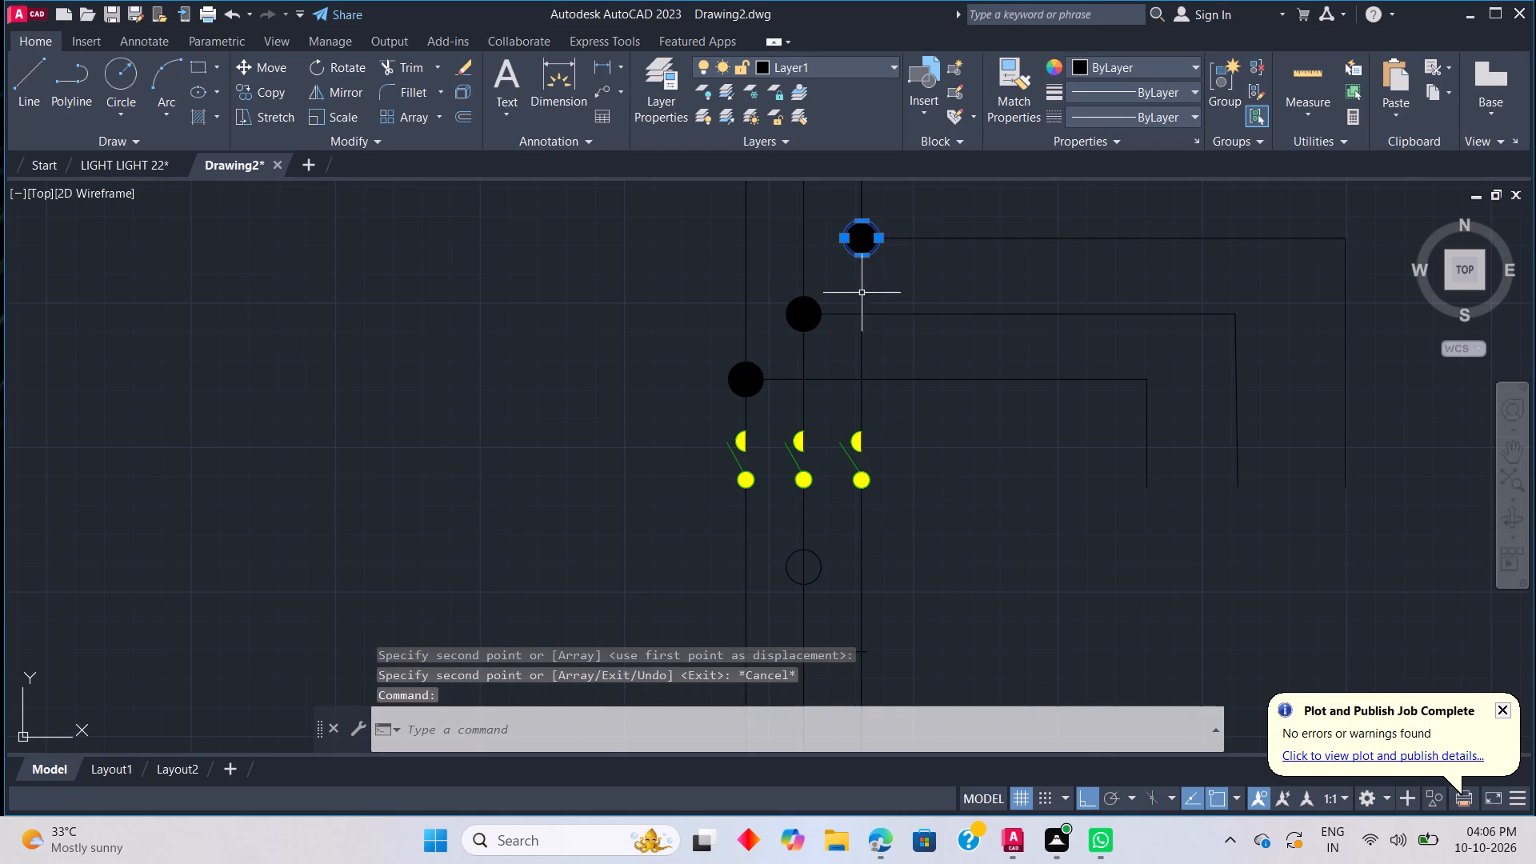
right_click(862, 293)
left_click(921, 470)
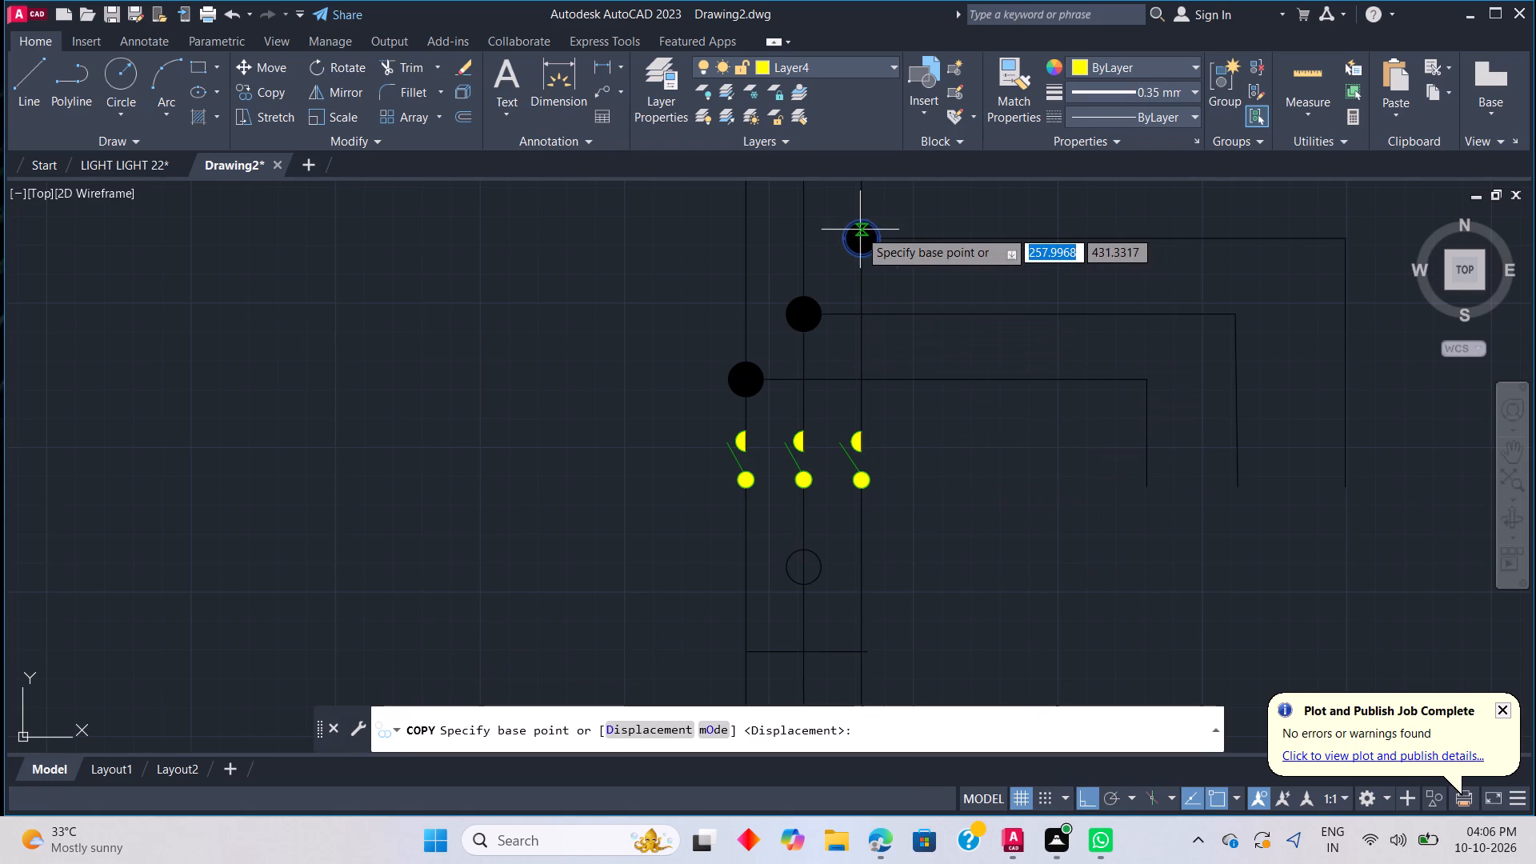
left_click(862, 239)
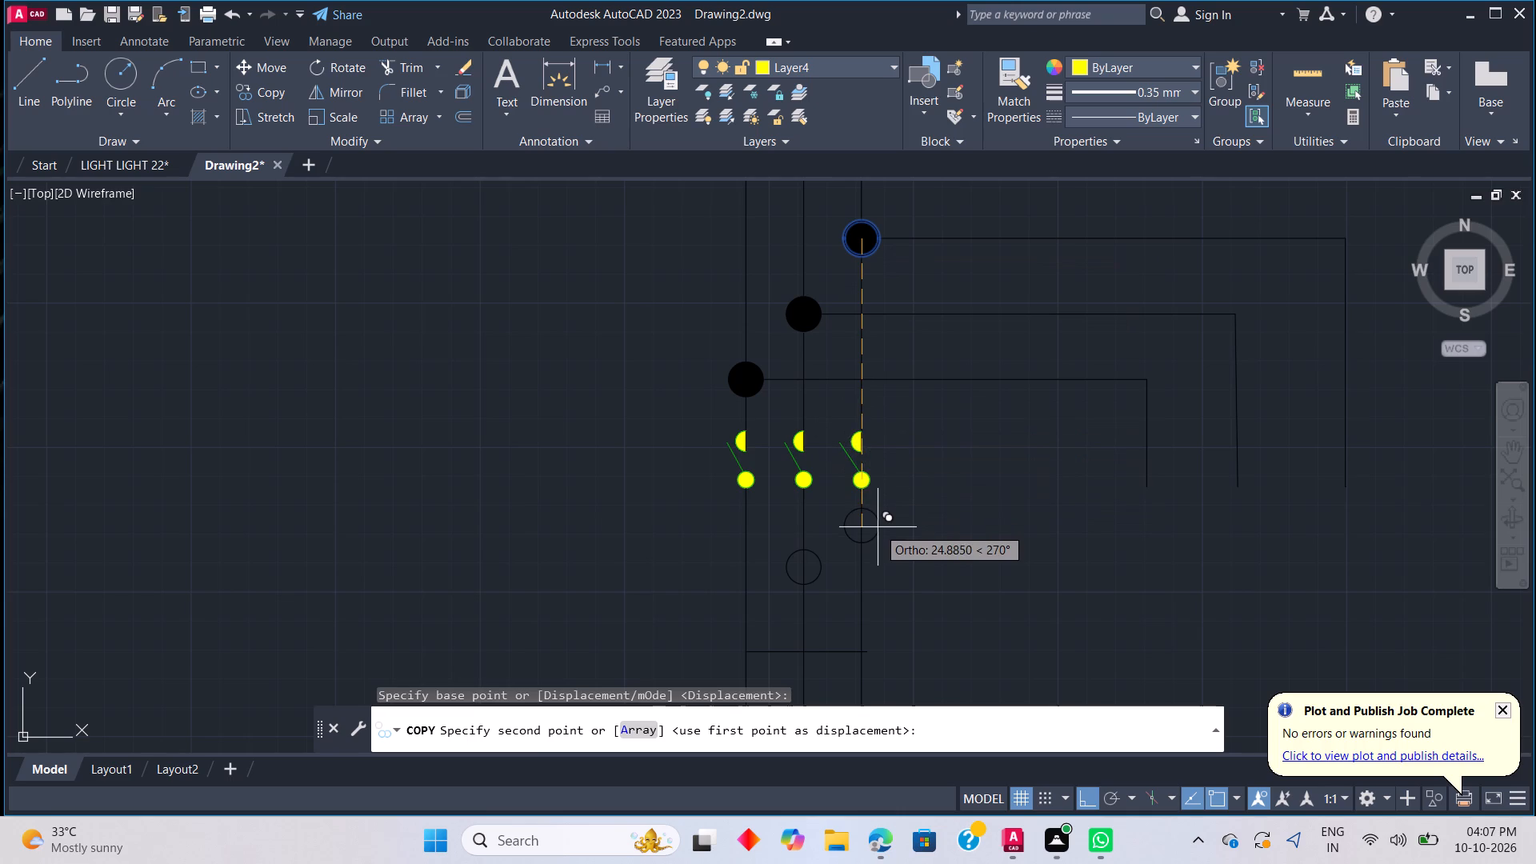
left_click(877, 527)
key("Escape")
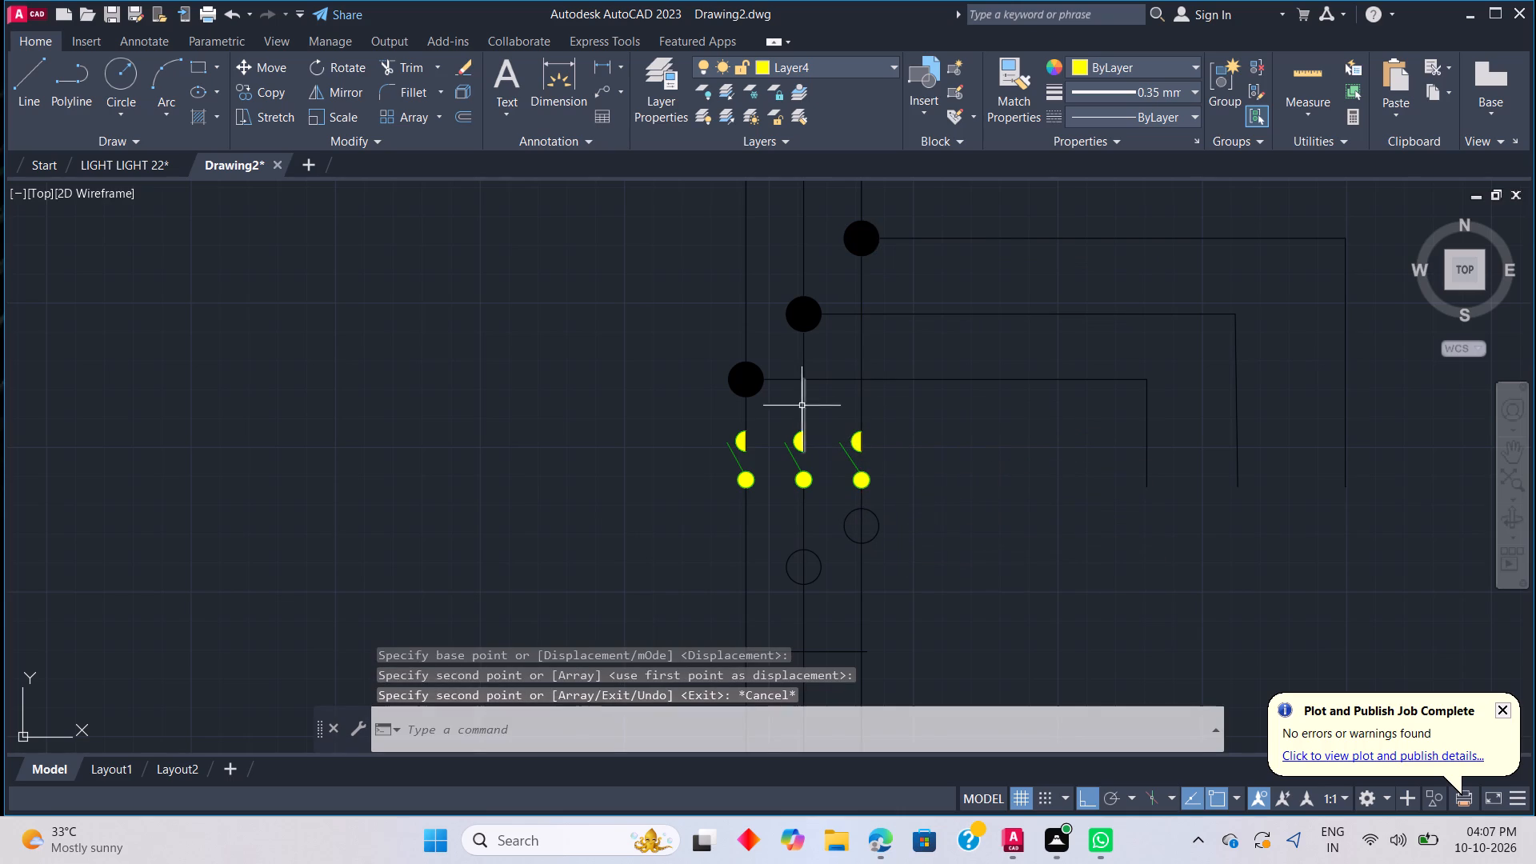
Copy the left vertical's black circle from its centre straight down, placing it just above the horizontal cross line.
left_click(764, 388)
right_click(767, 405)
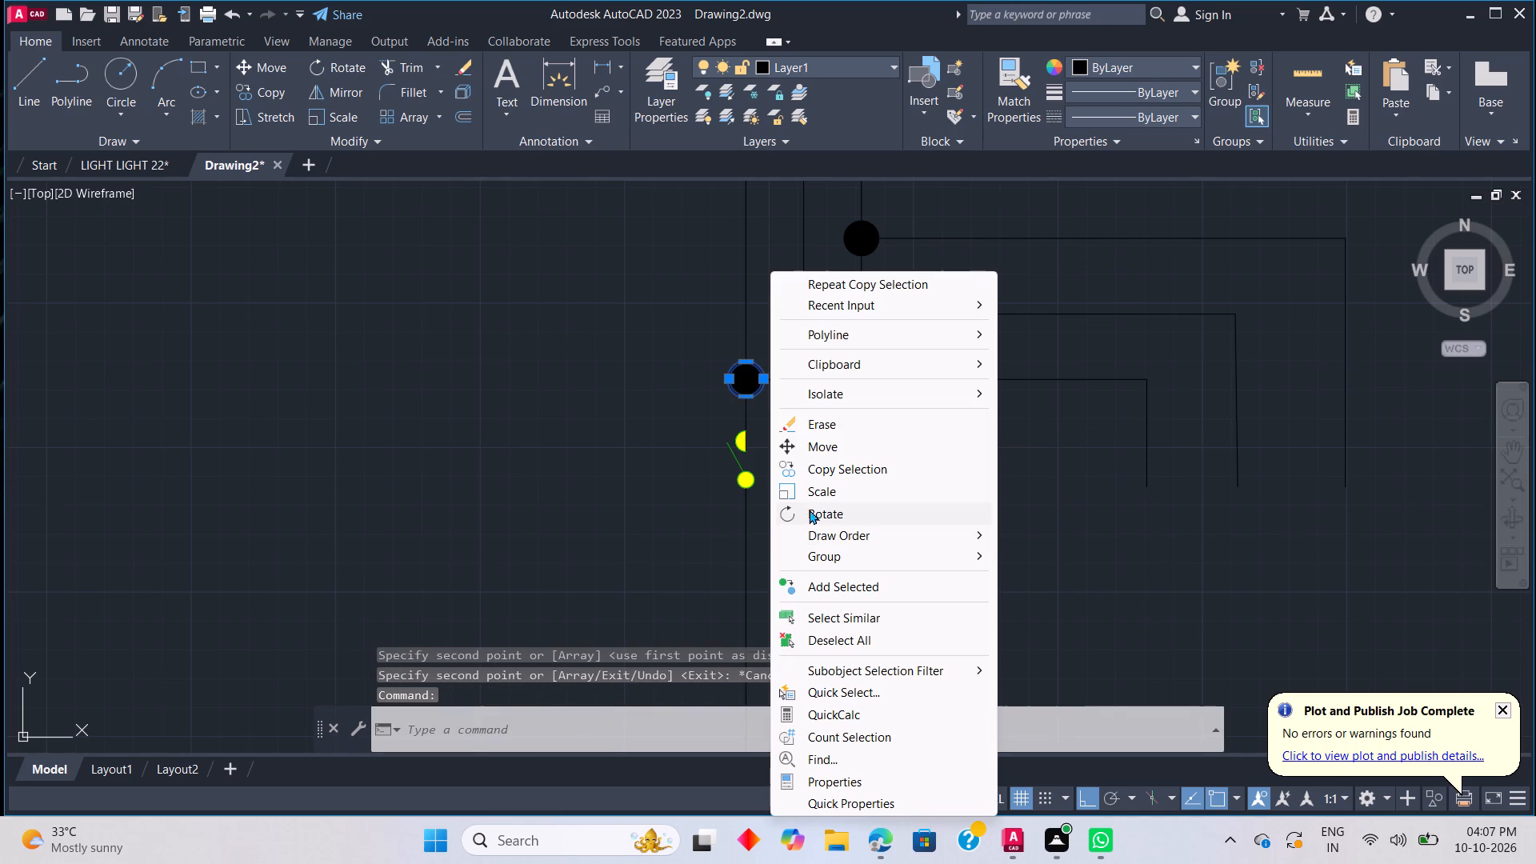
left_click(811, 470)
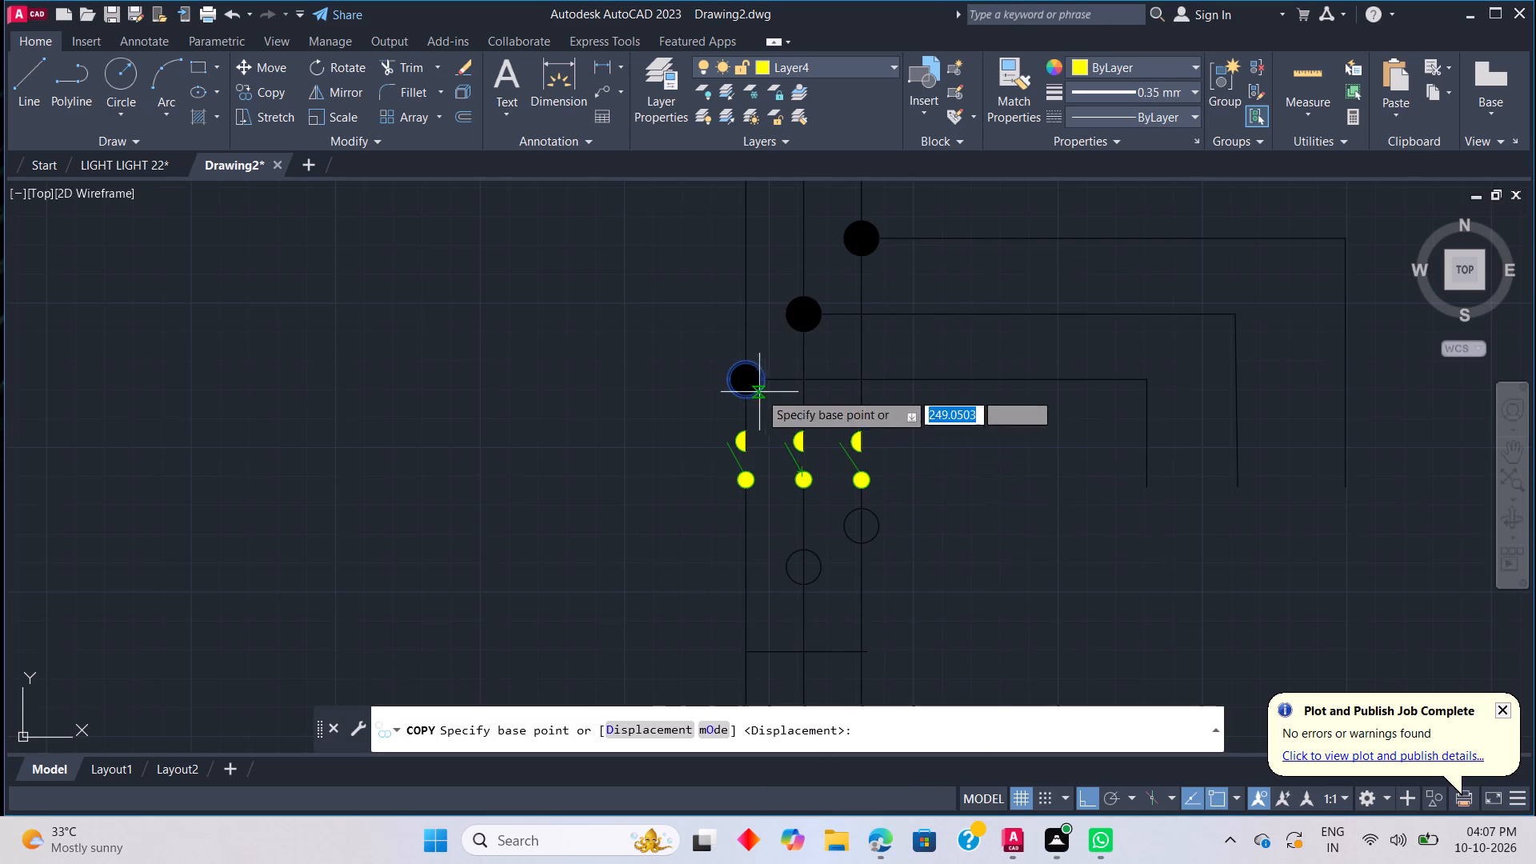
left_click(749, 379)
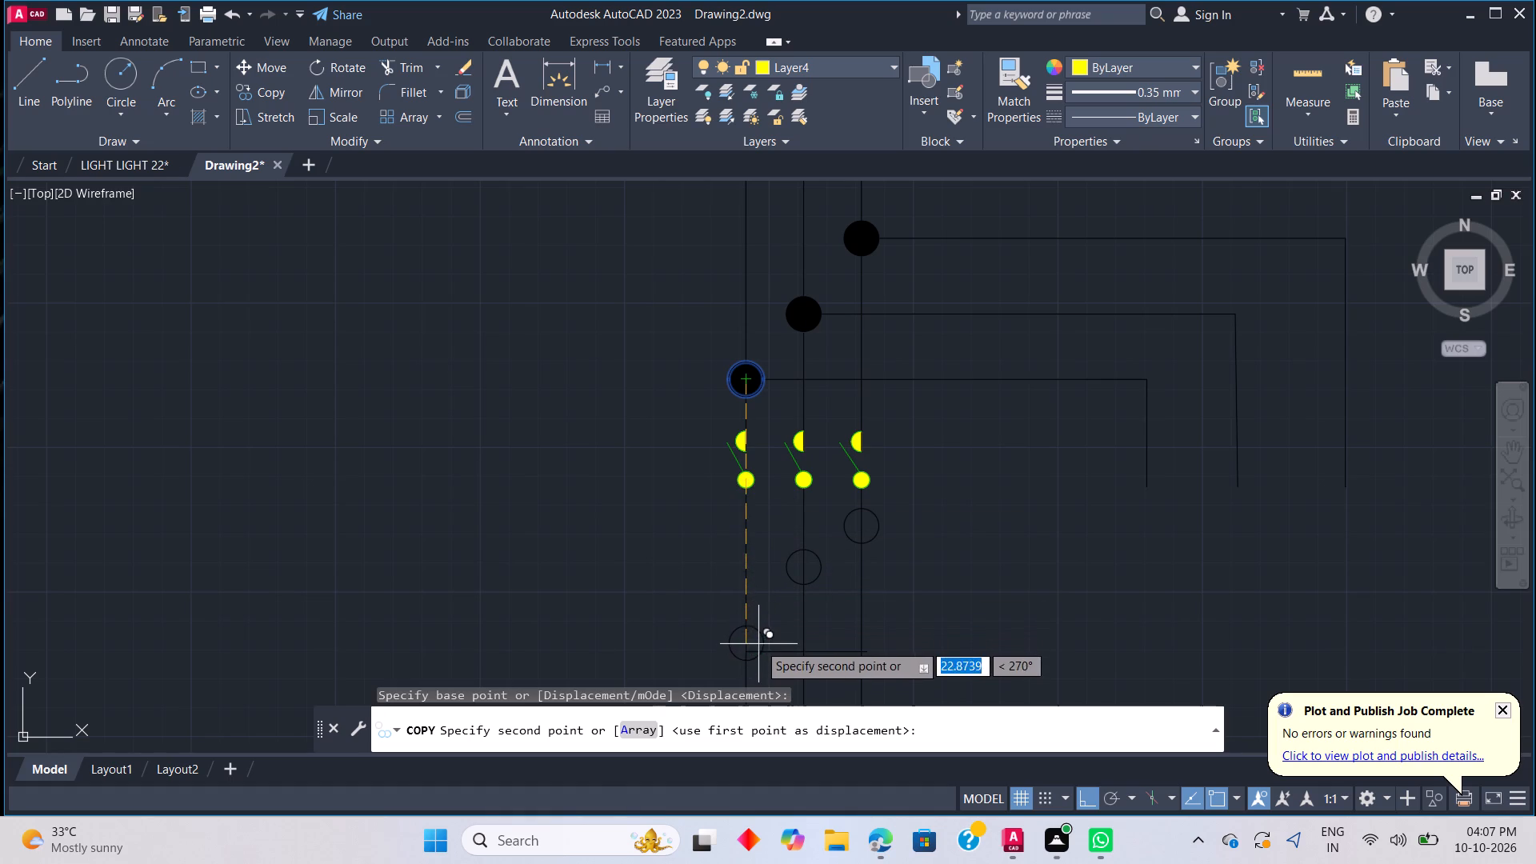
left_click(761, 626)
key("Escape")
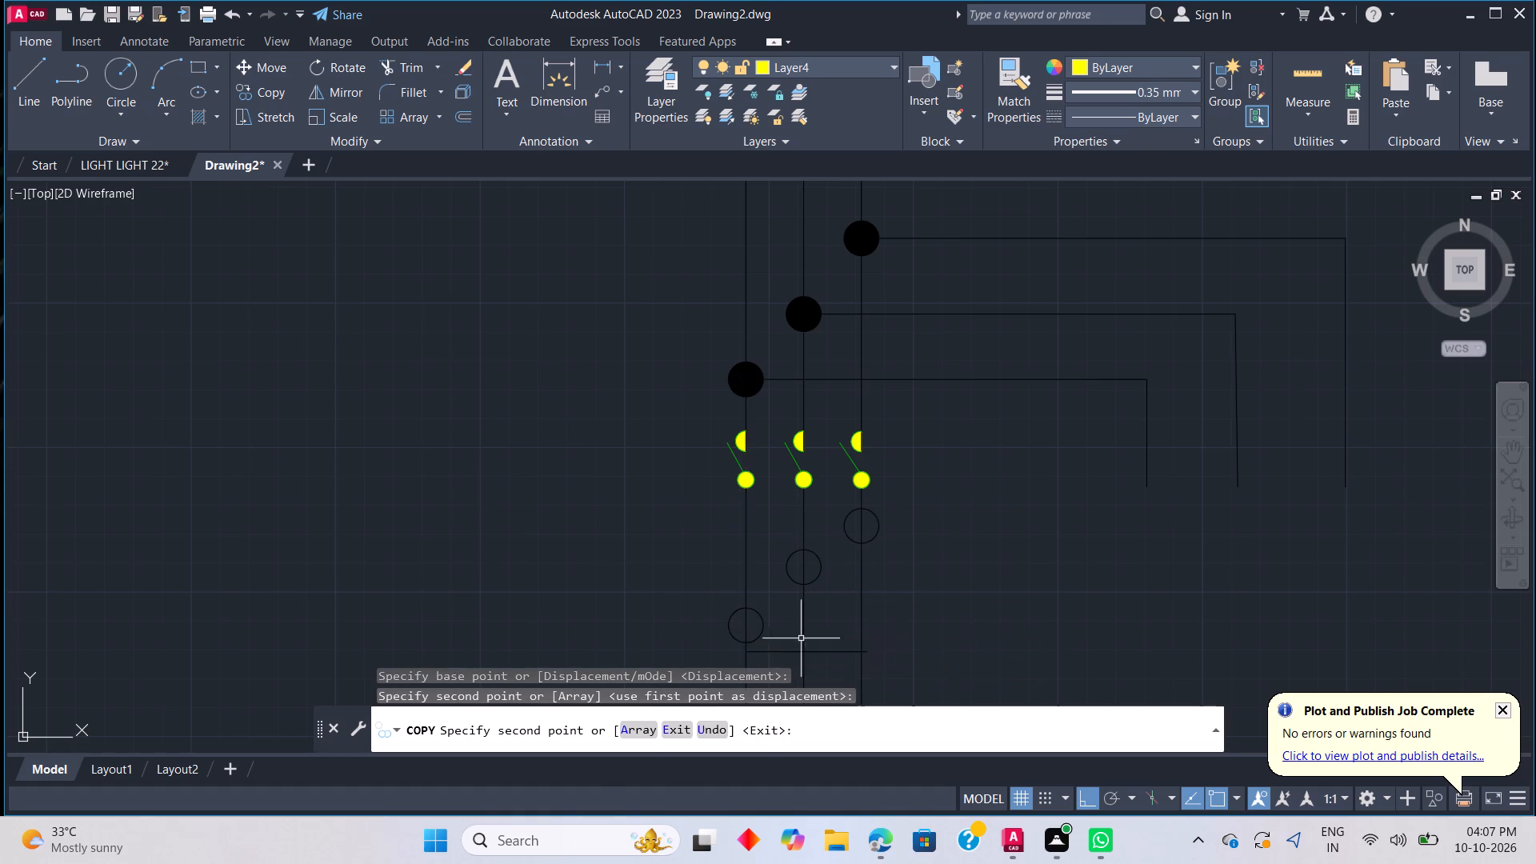
Fill both halves of the three copied circles below the switches with a solid hatch on the black Layer1.
scroll(954, 603, "down", 2)
middle_click_drag(923, 635, 916, 566)
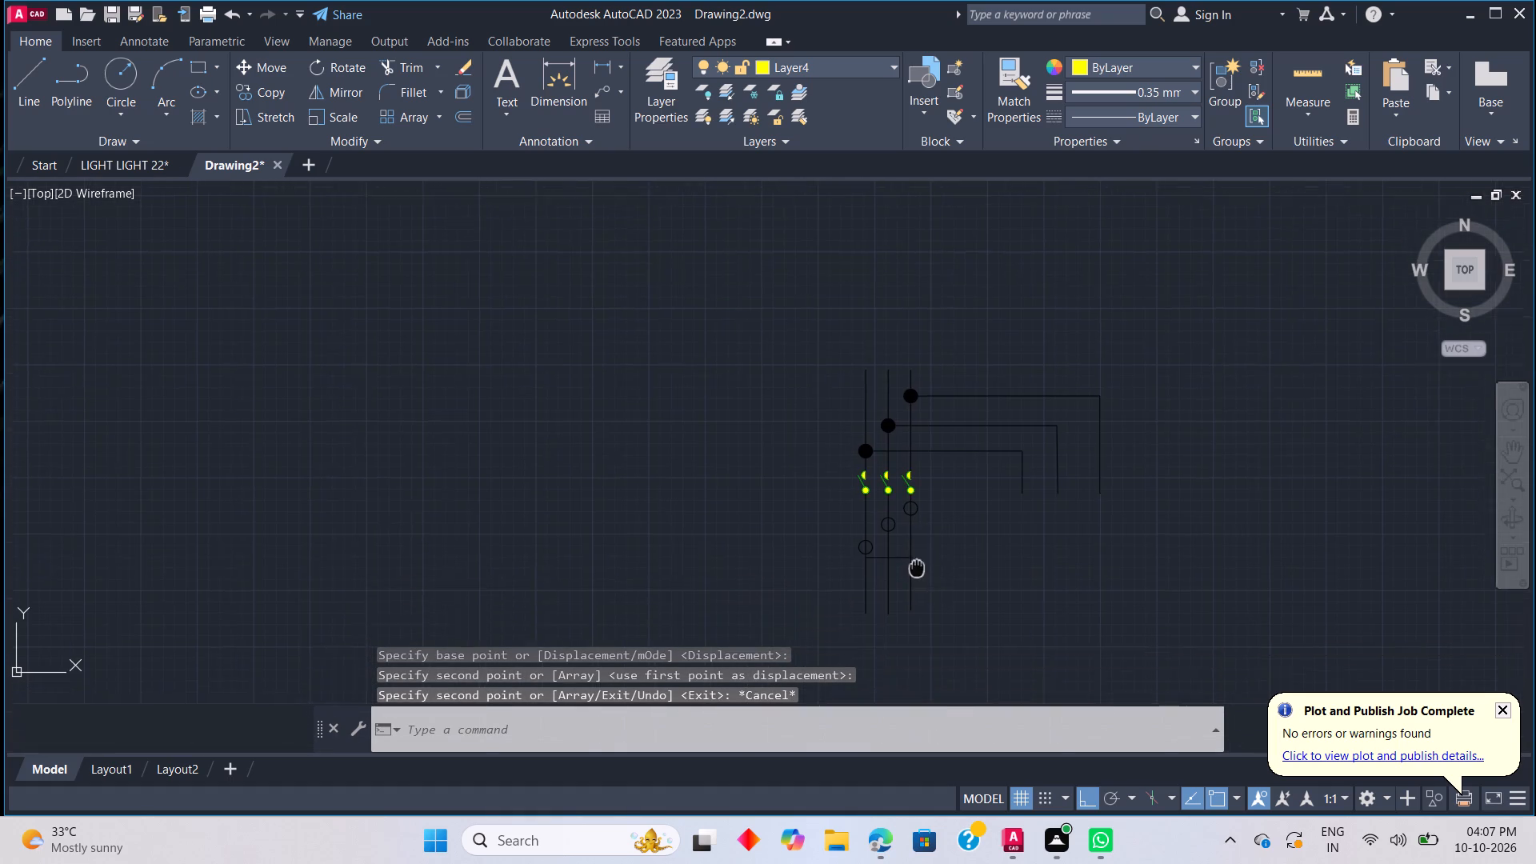
middle_click_drag(916, 566, 913, 494)
scroll(928, 459, "up", 3)
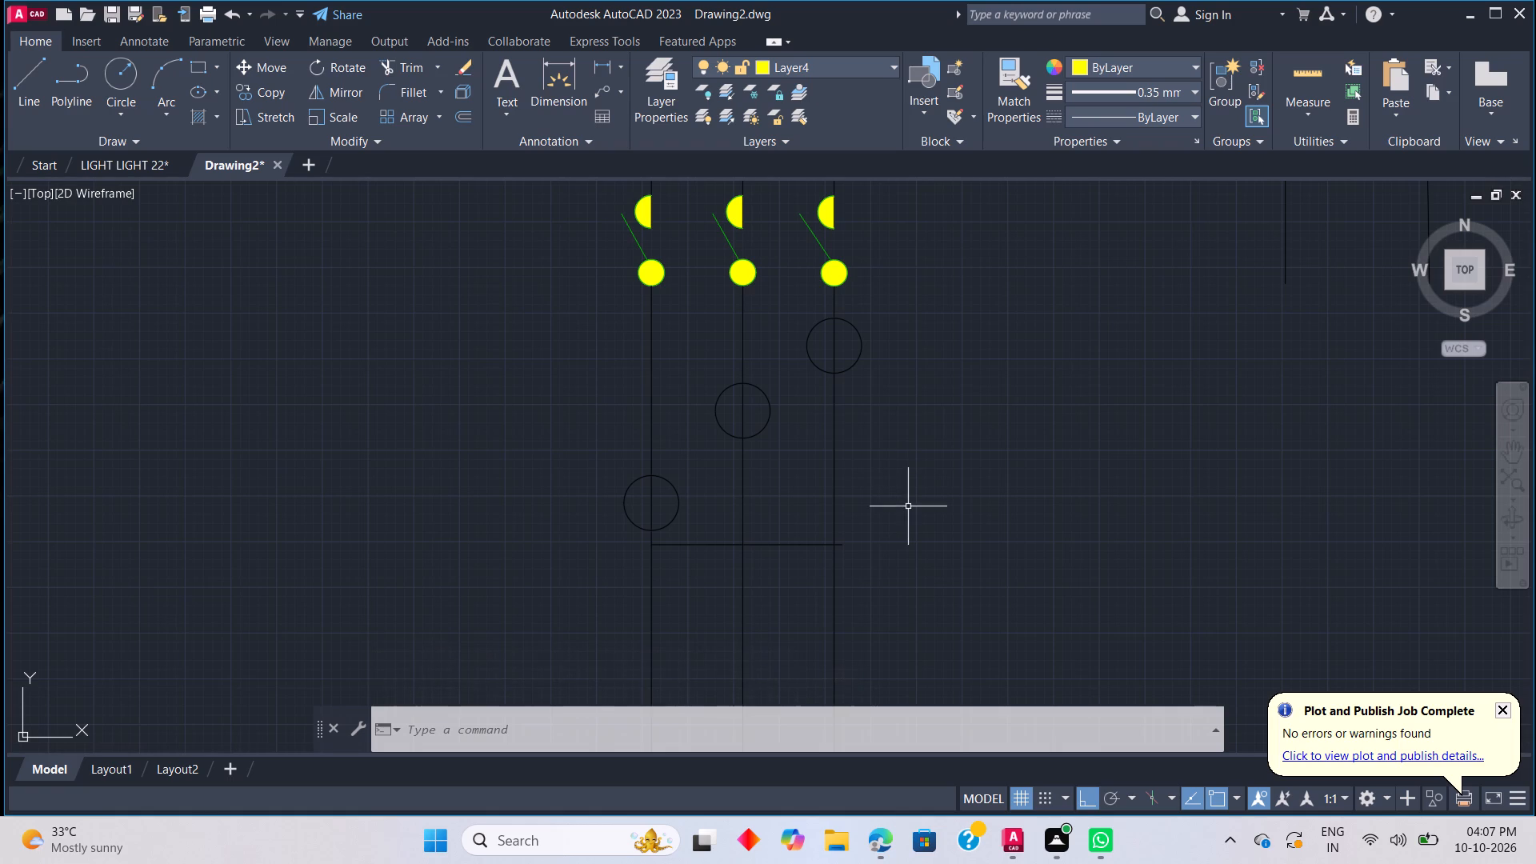
type("H")
key("space")
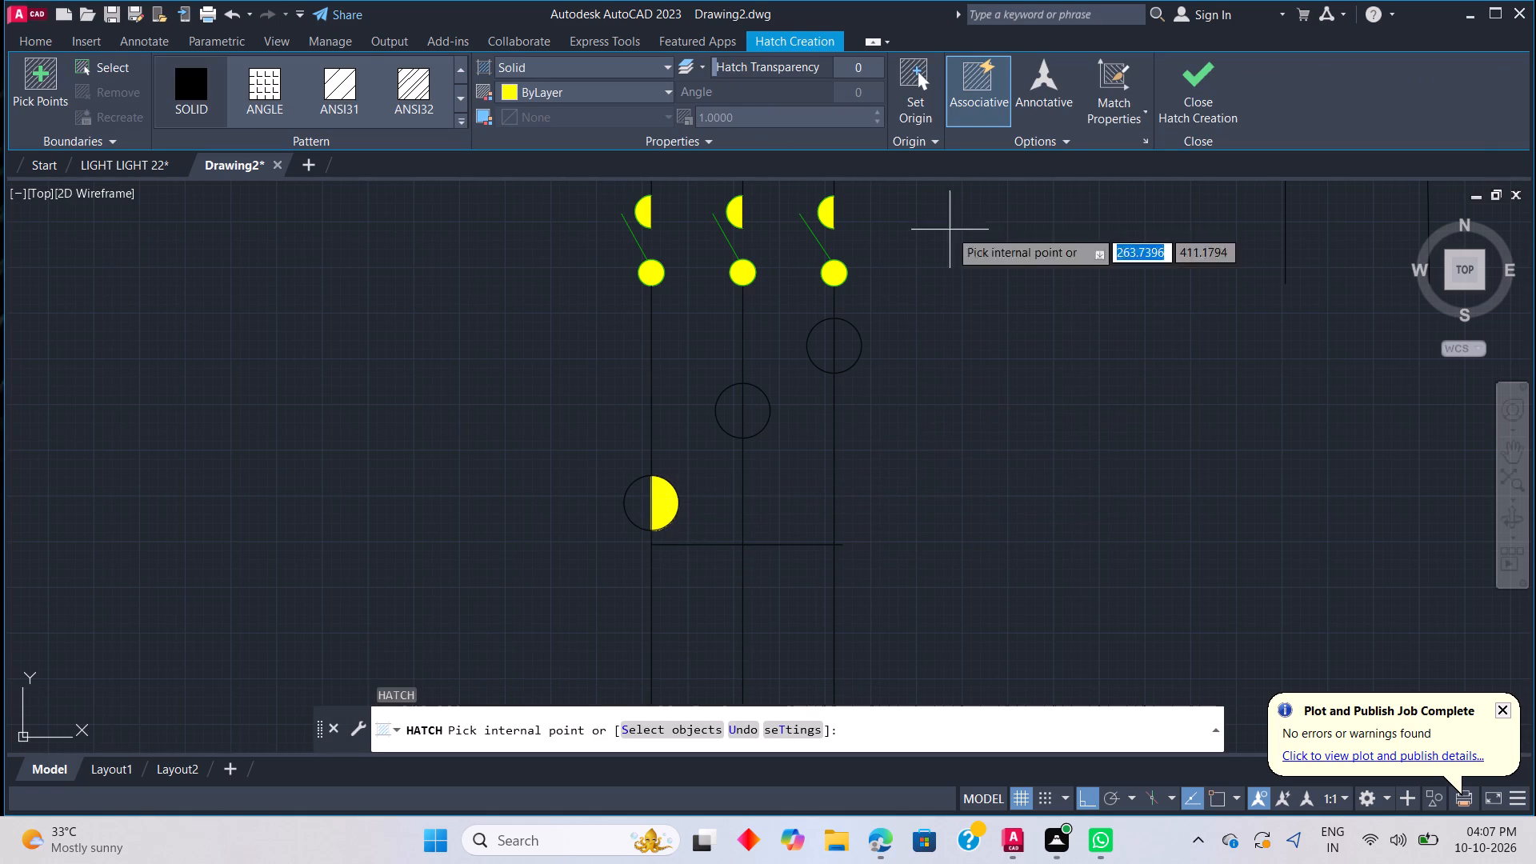
left_click(39, 41)
left_click(866, 65)
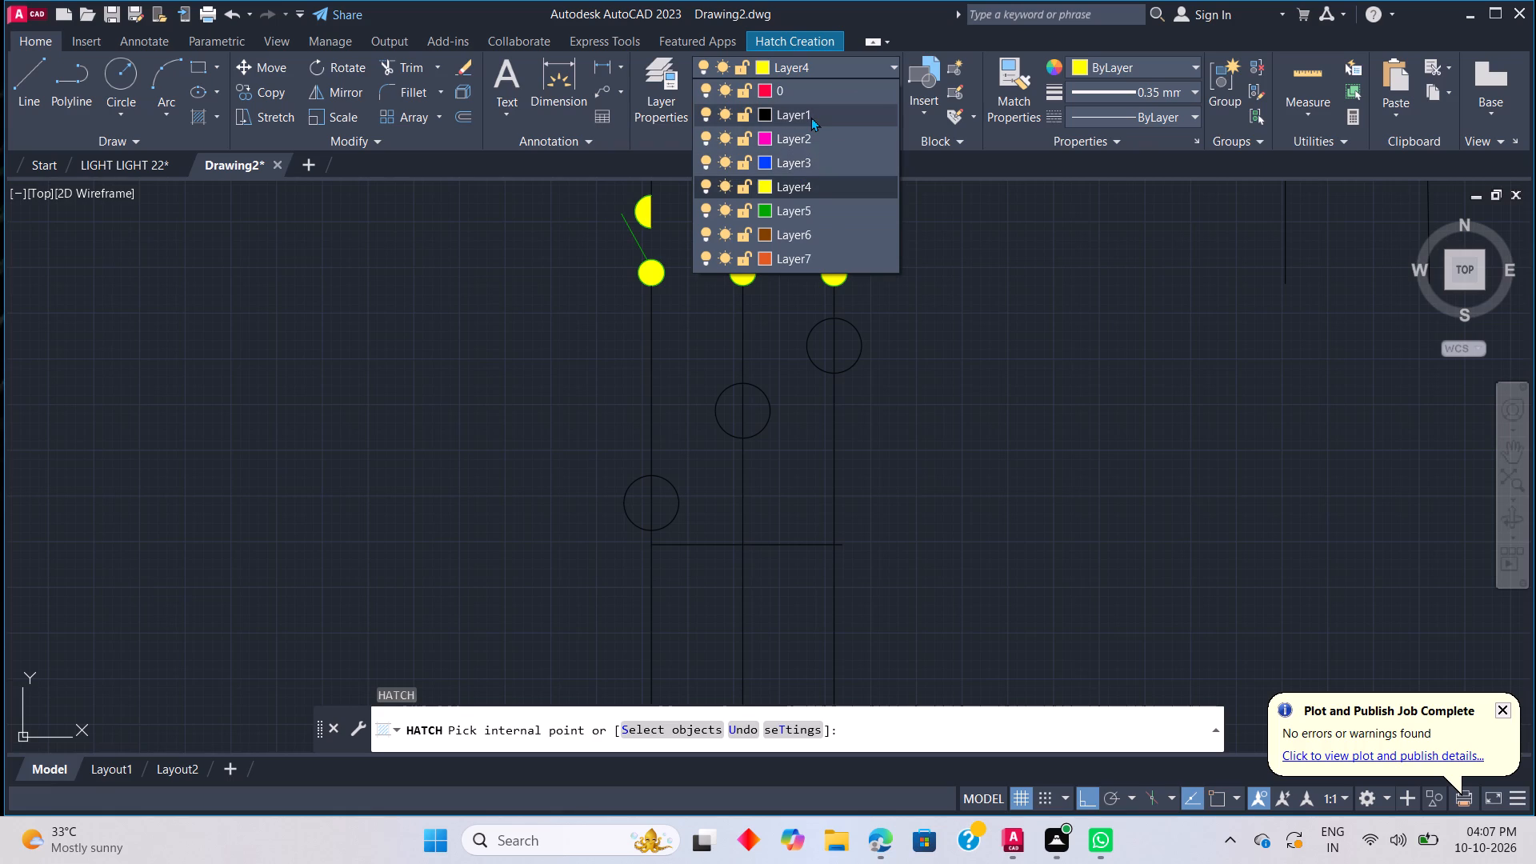
left_click(810, 117)
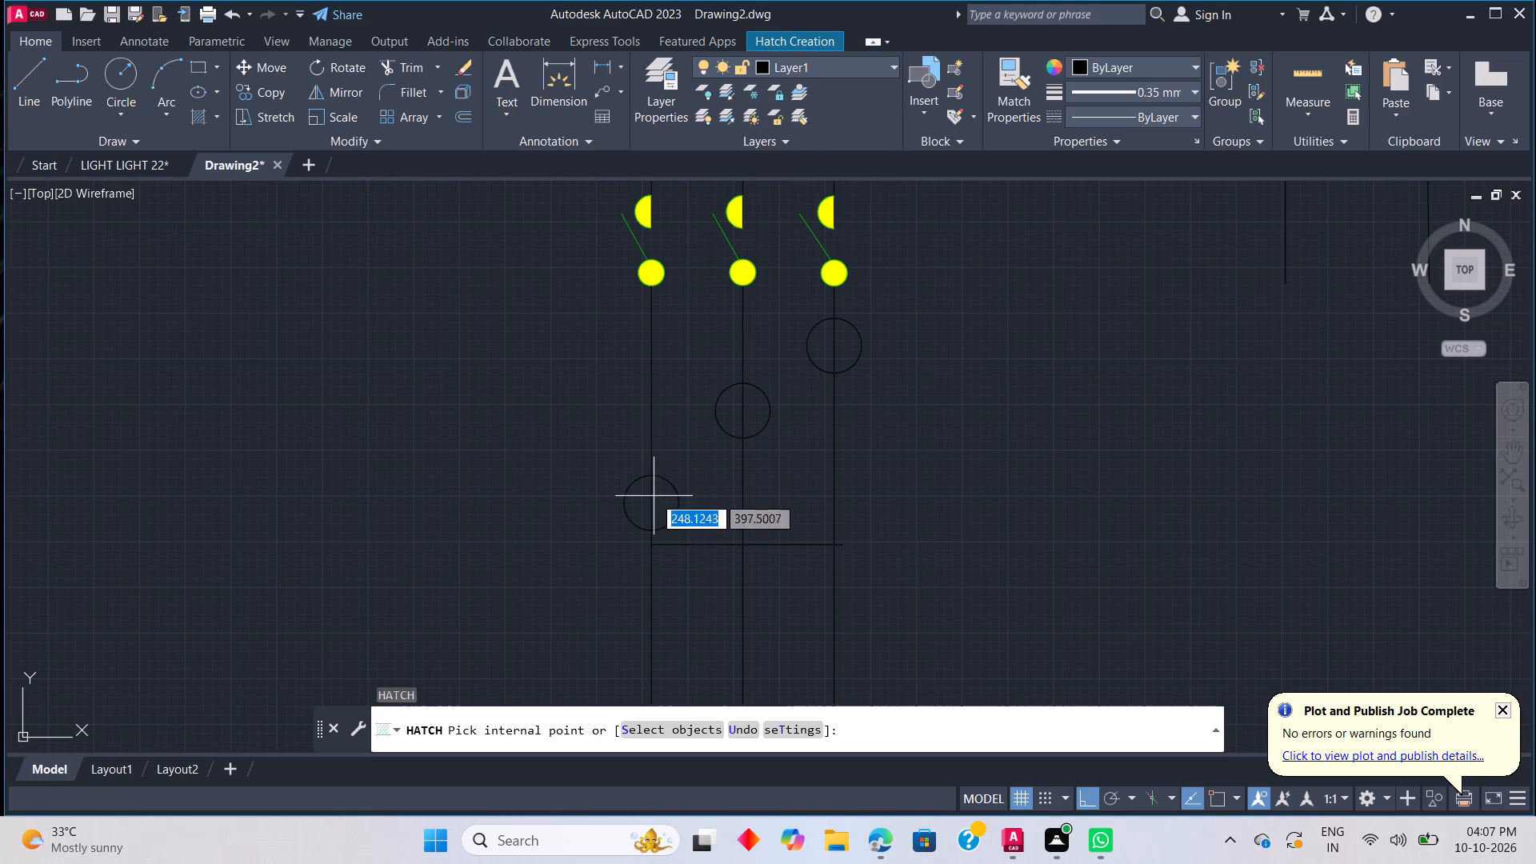
left_click(652, 498)
left_click(637, 504)
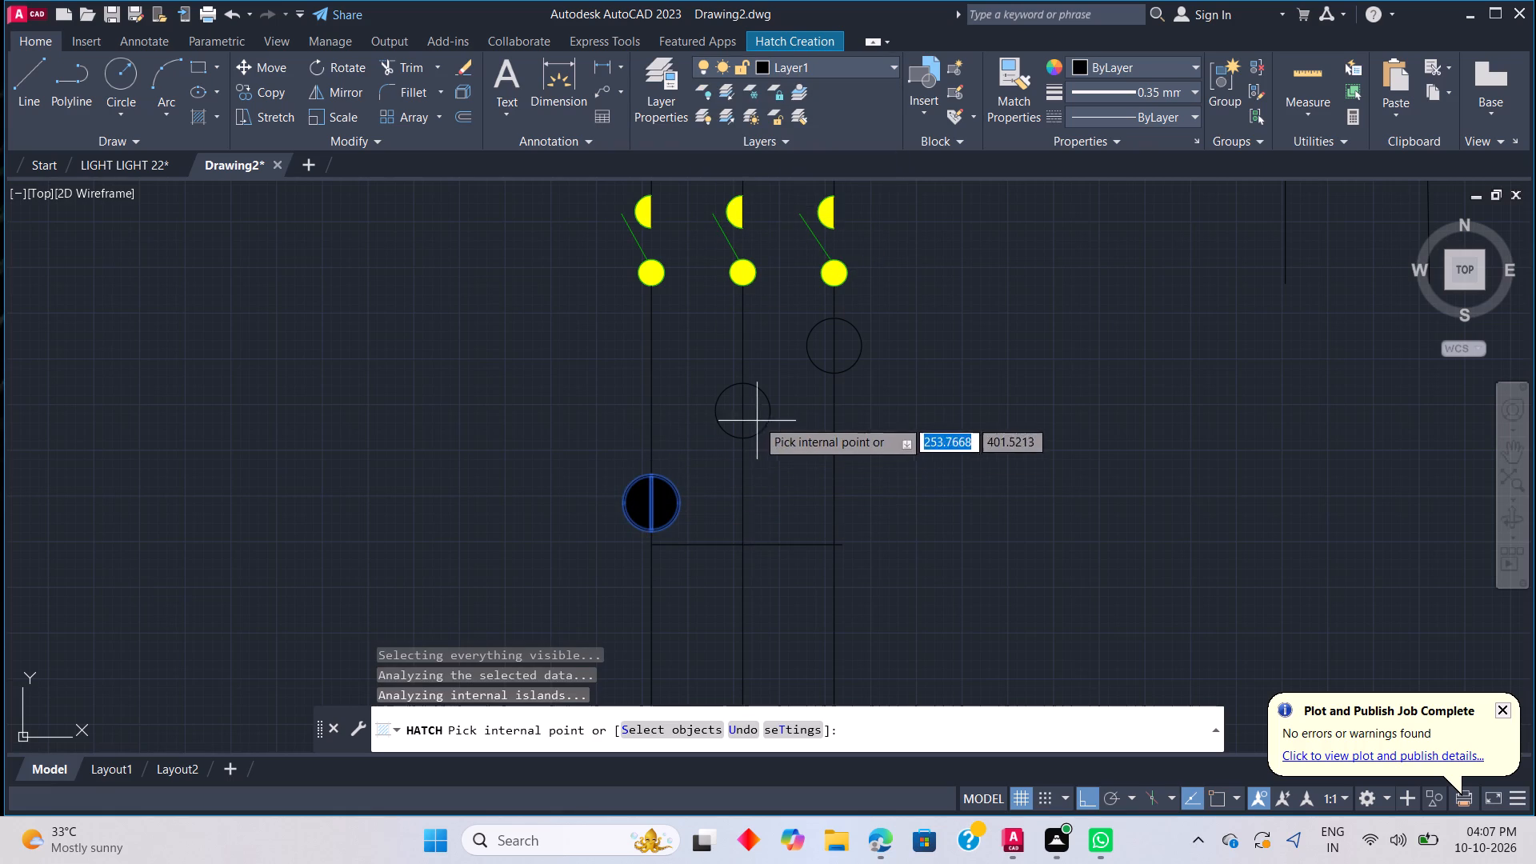
left_click(758, 418)
left_click(734, 426)
left_click(820, 355)
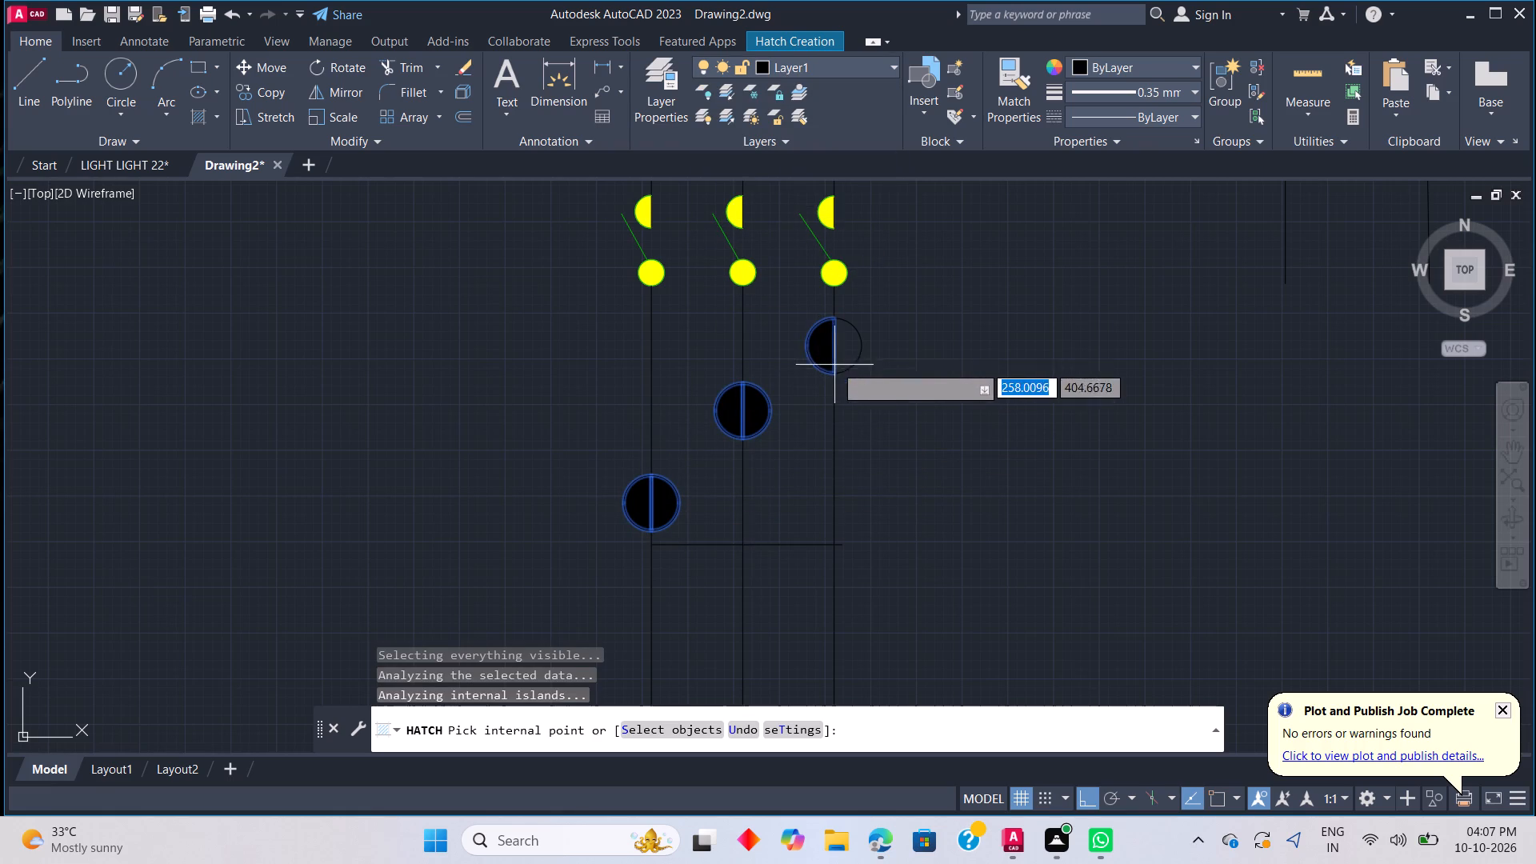
left_click(840, 350)
key("Escape")
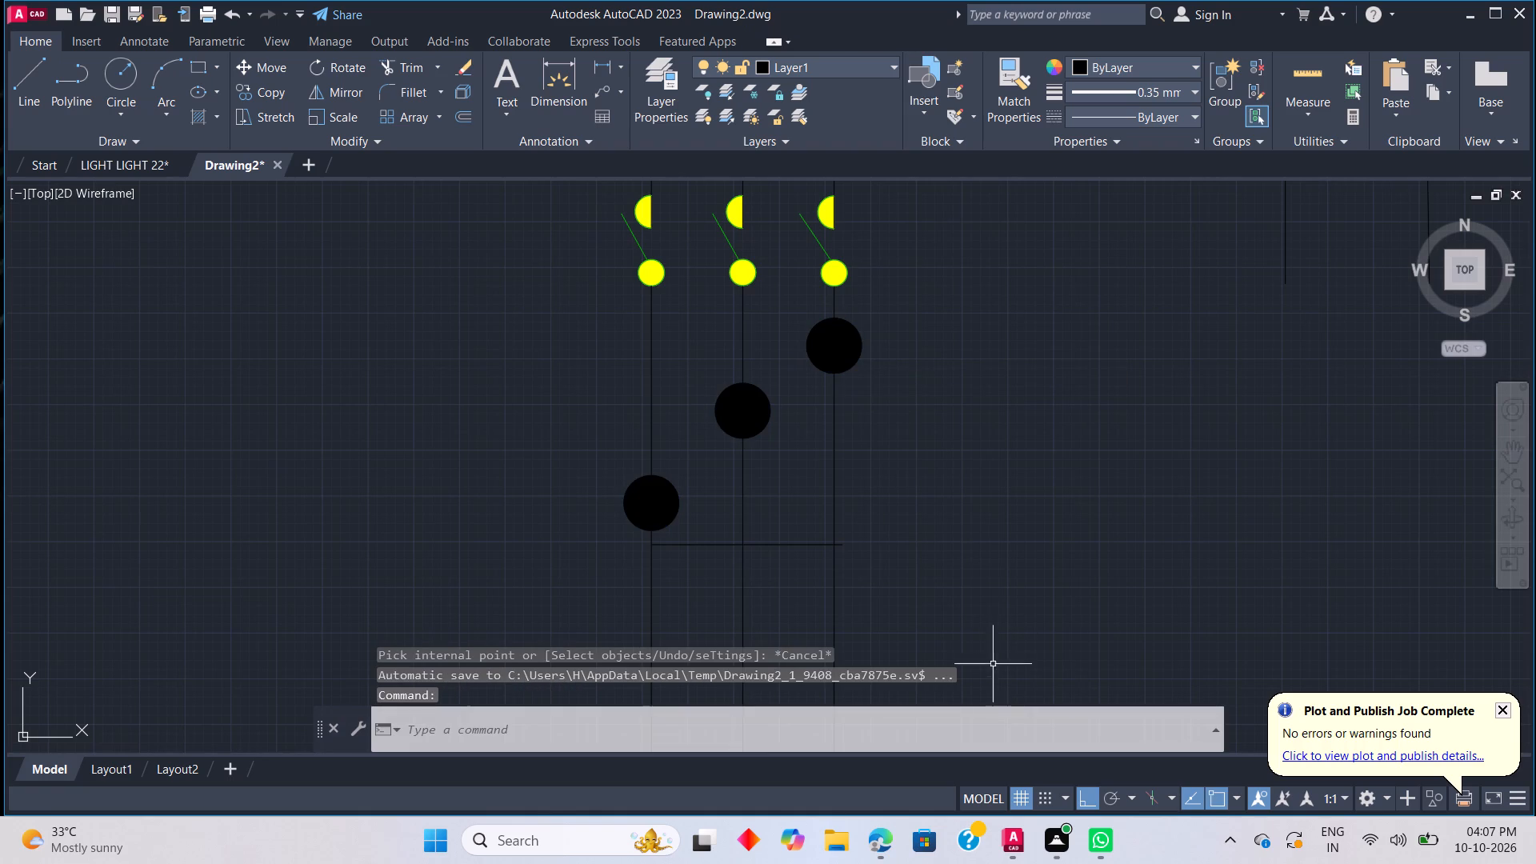
scroll(945, 489, "down", 3)
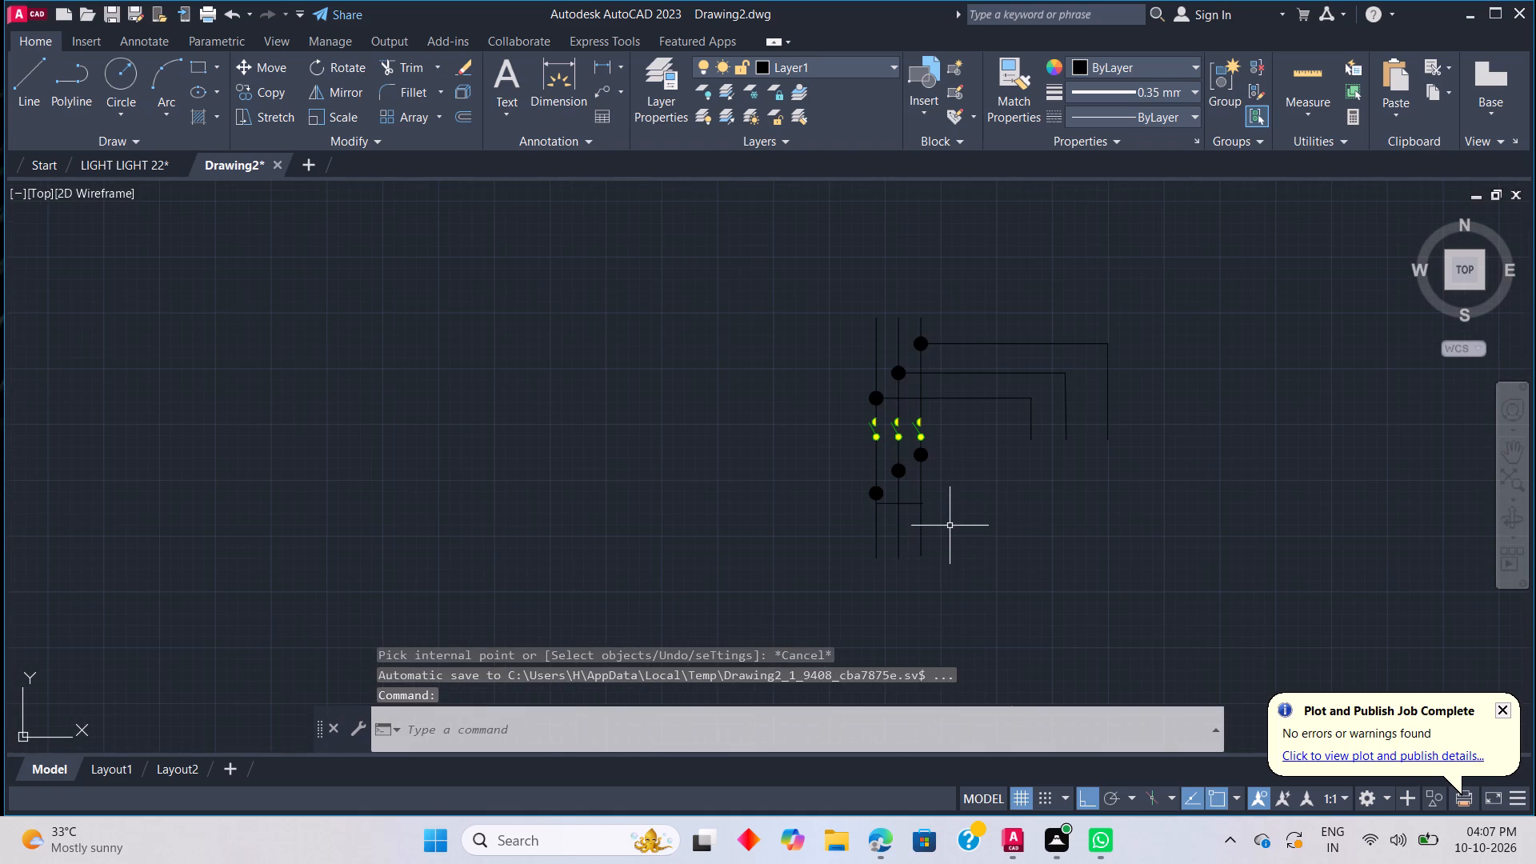
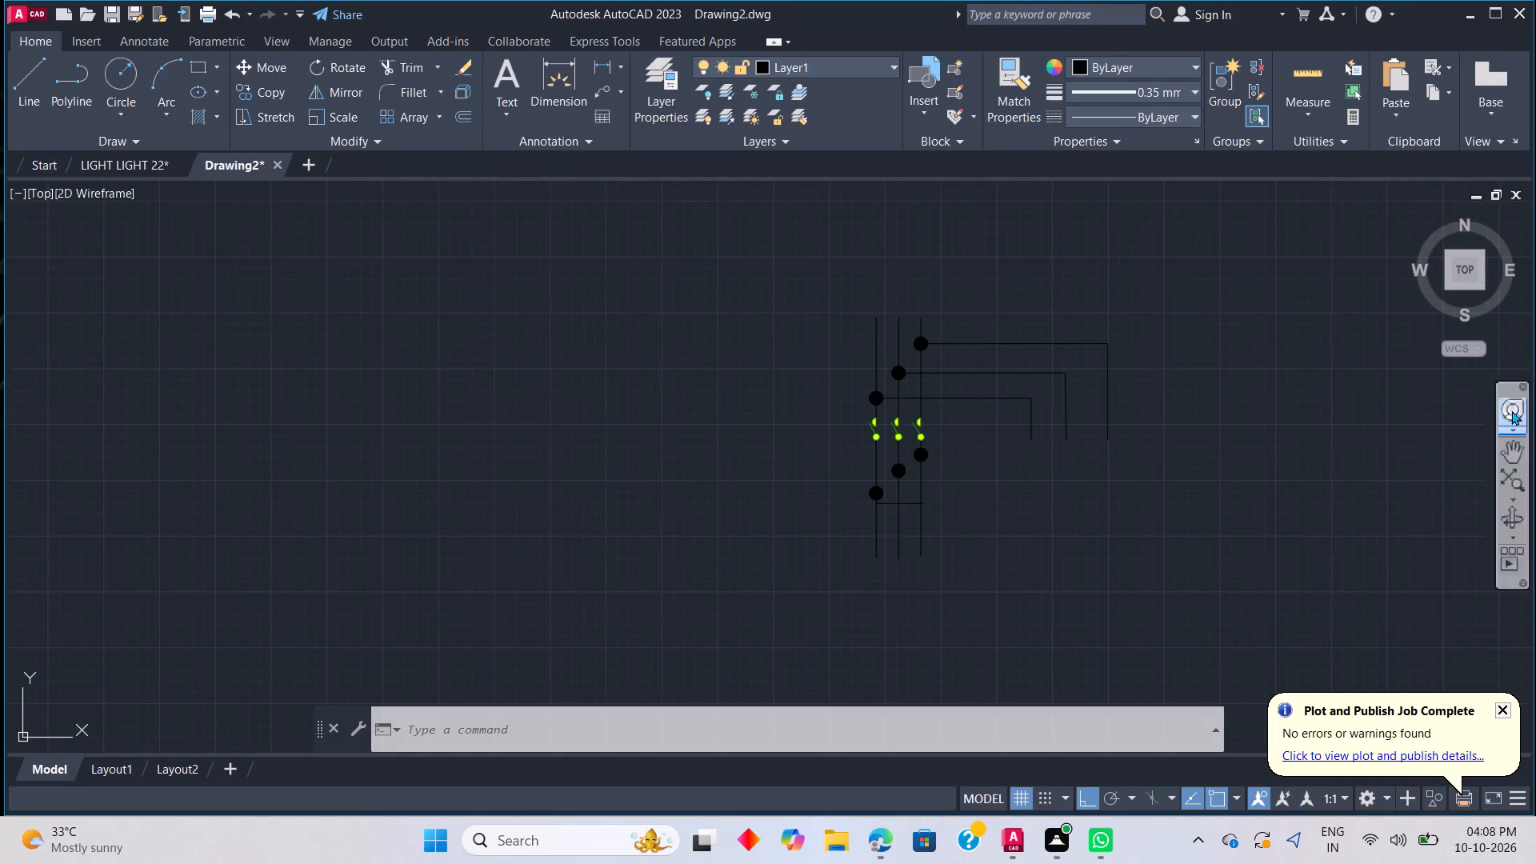
Start the Line command on the black Layer1 for the next line of the diagram.
middle_click_drag(968, 505, 942, 422)
scroll(949, 410, "up", 2)
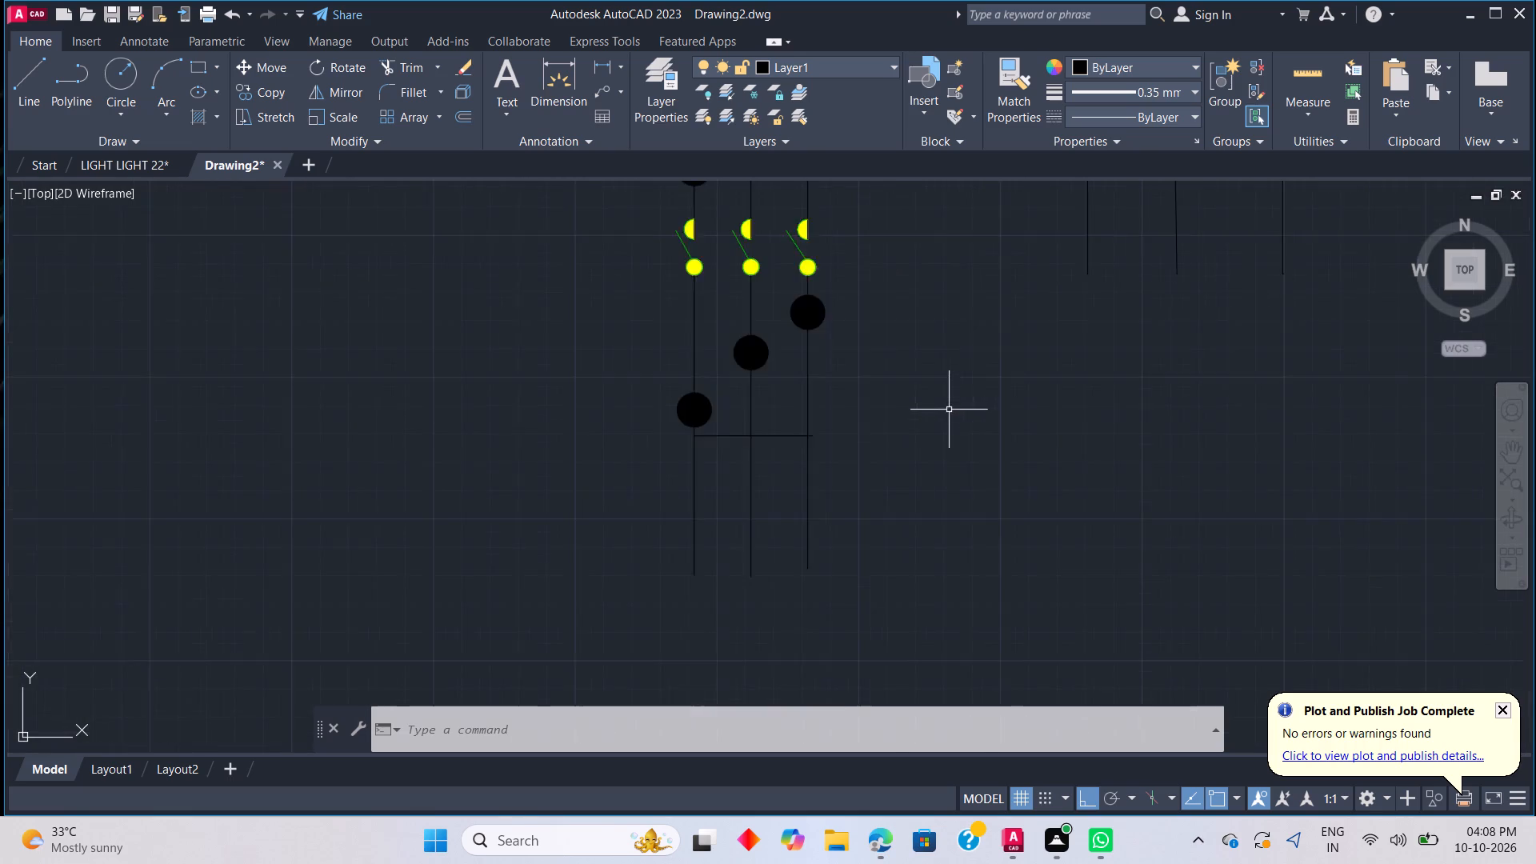
scroll(949, 410, "up", 1)
scroll(889, 374, "down", 3)
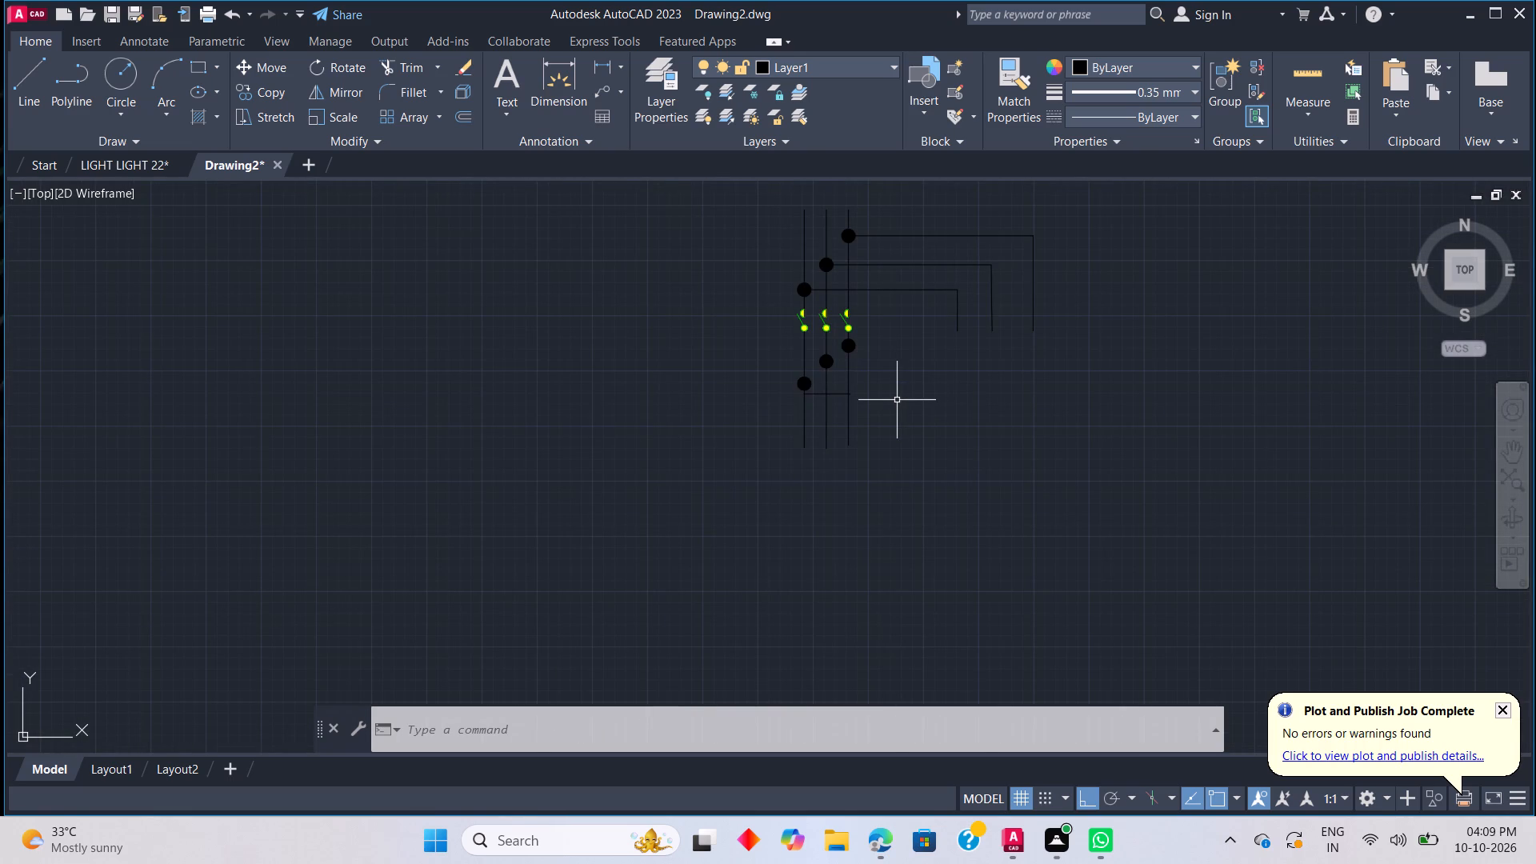
type("L")
key("space")
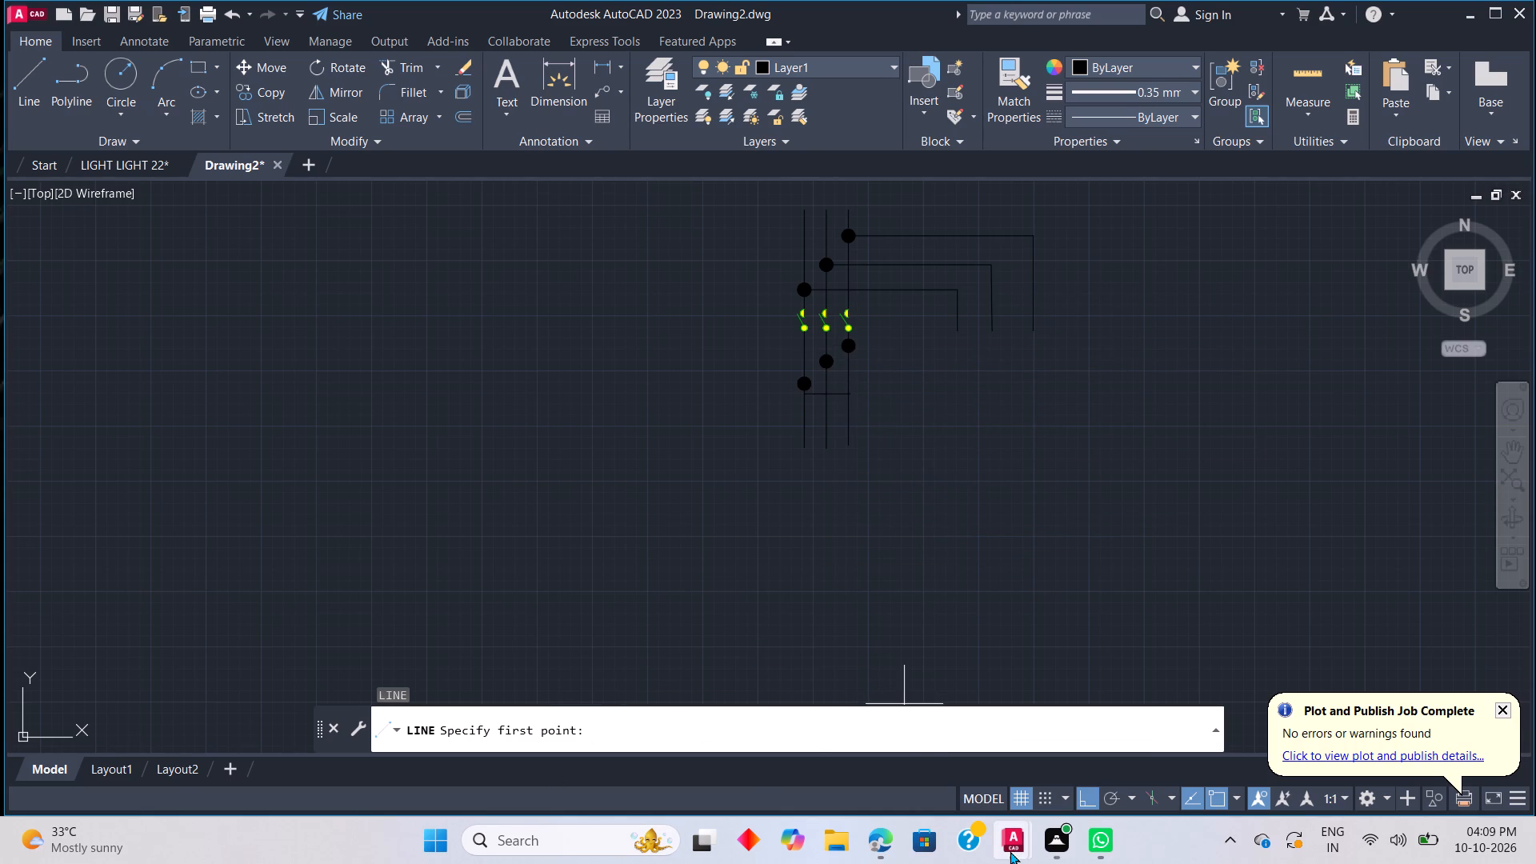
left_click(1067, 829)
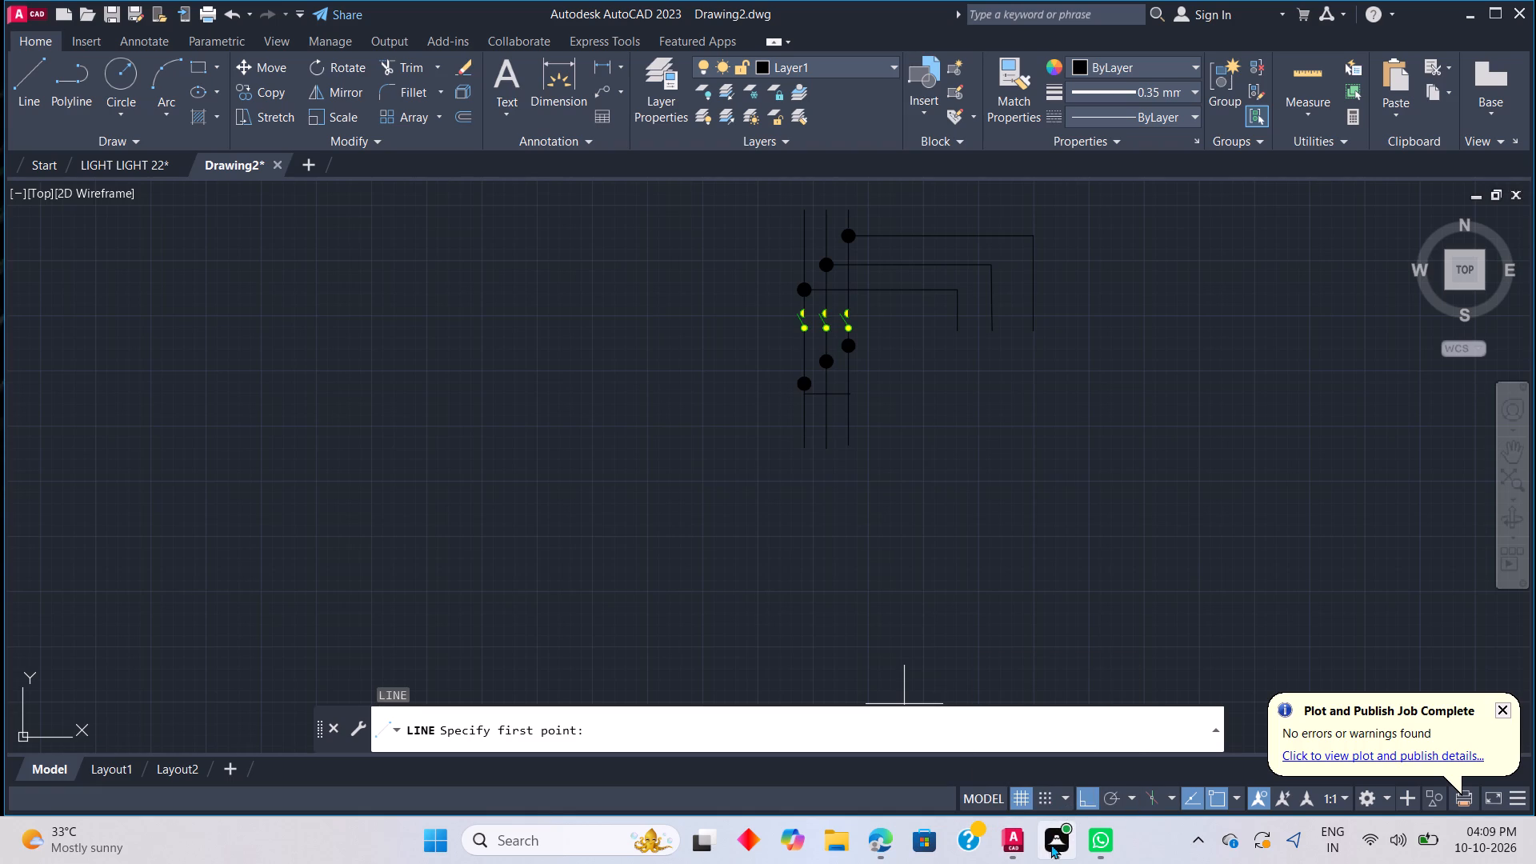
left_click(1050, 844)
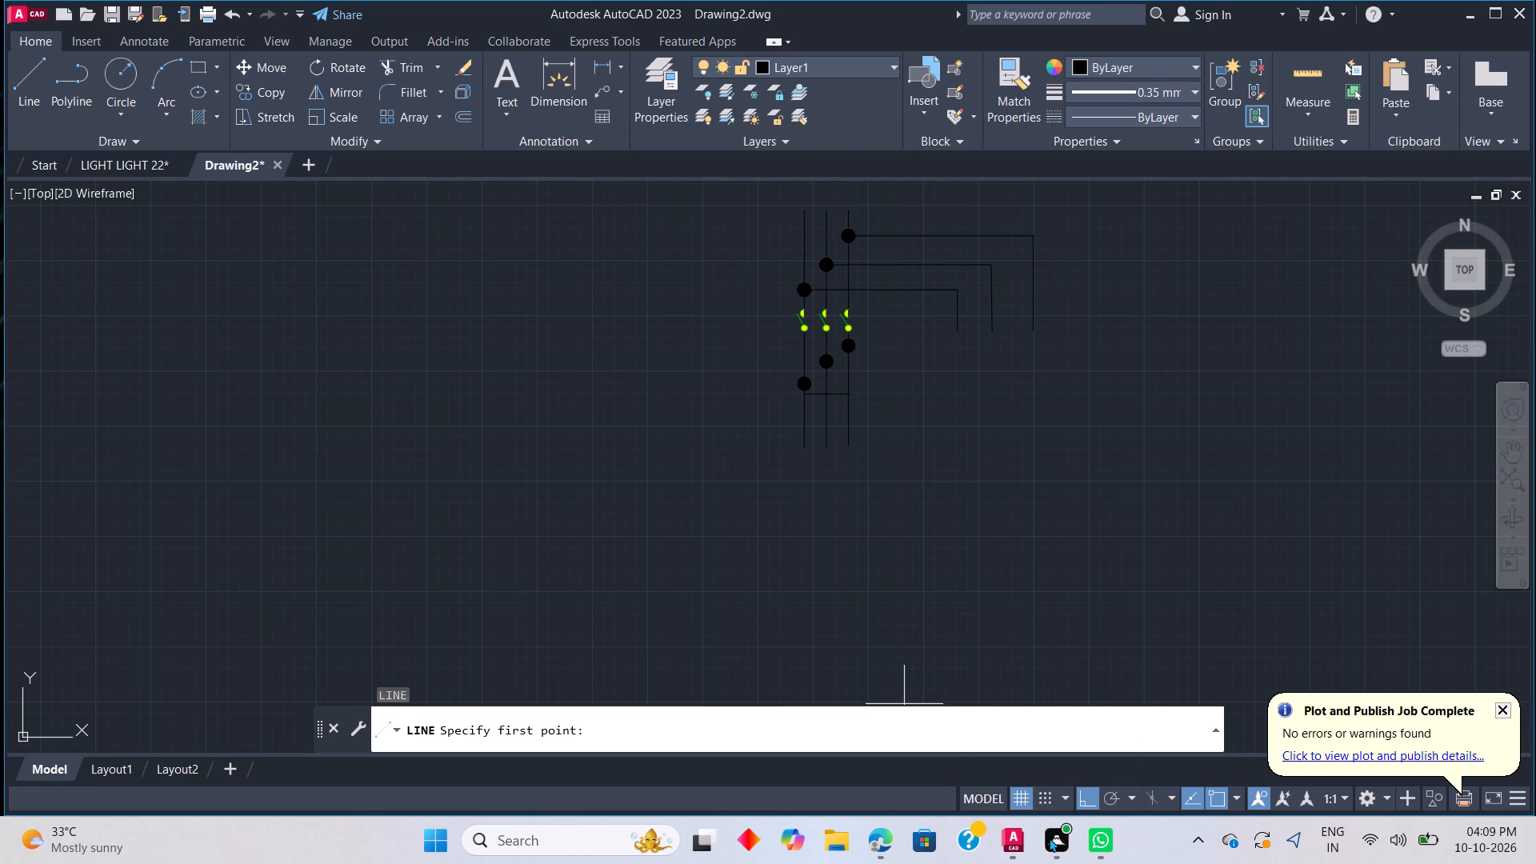
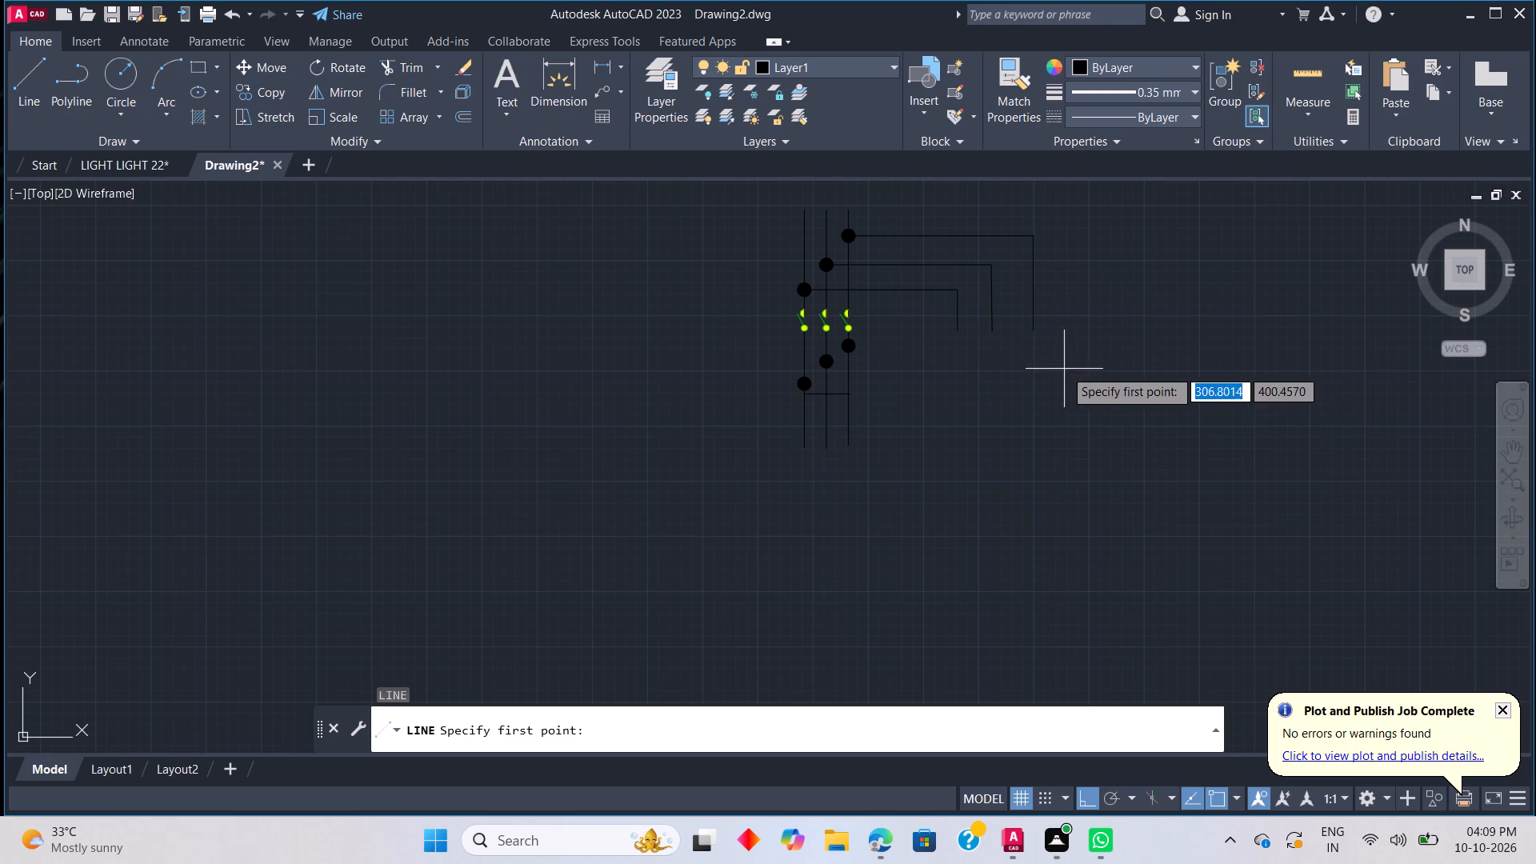
Delete the three short vertical drop lines at the outer ends of the upper horizontal leaders.
key("Escape")
left_click(959, 321)
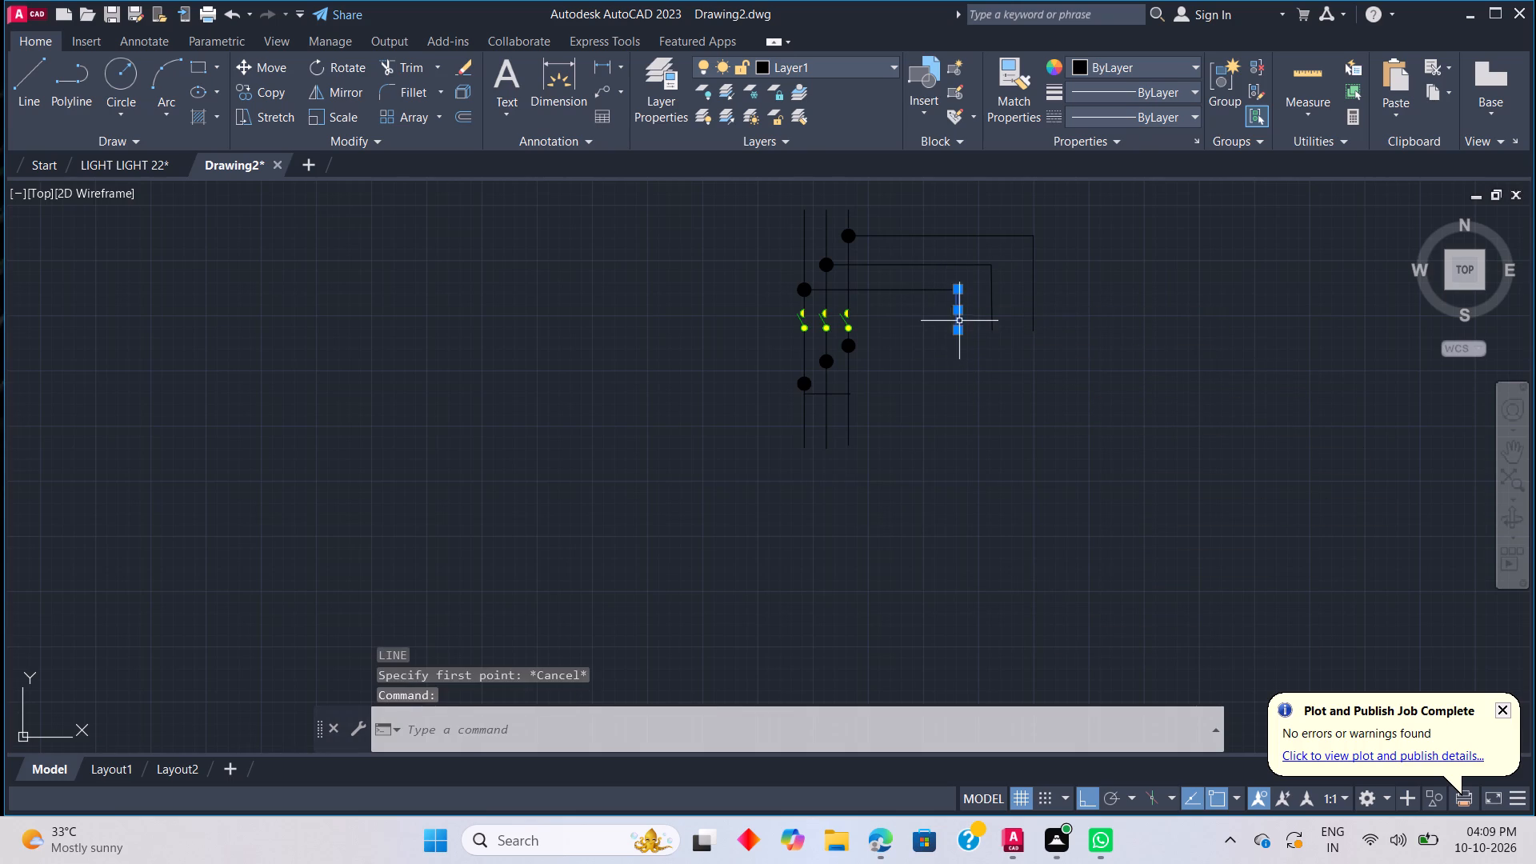
left_click(990, 308)
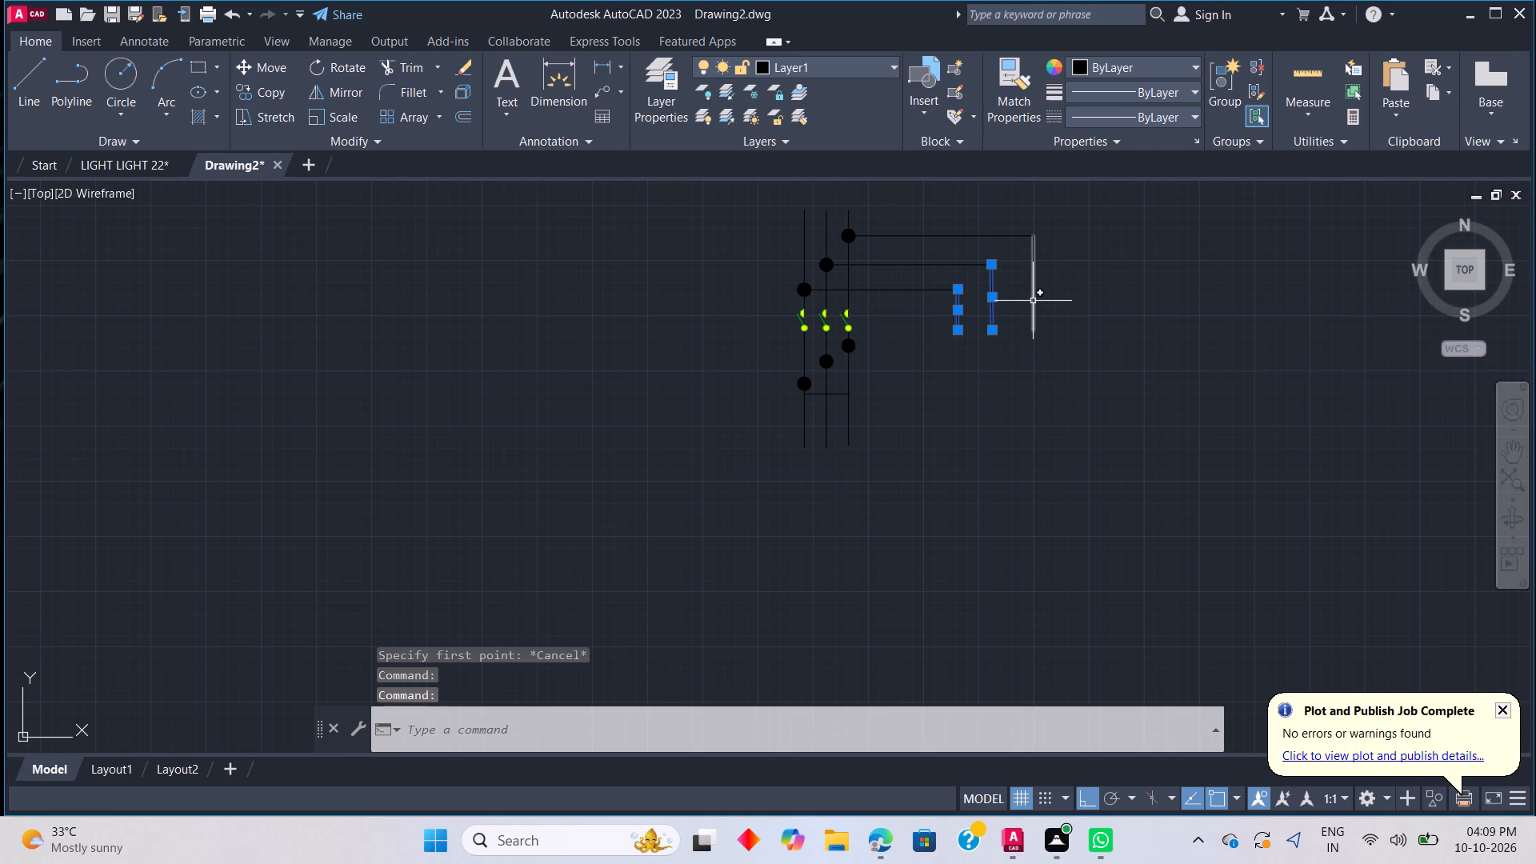
left_click(1035, 296)
key("Delete")
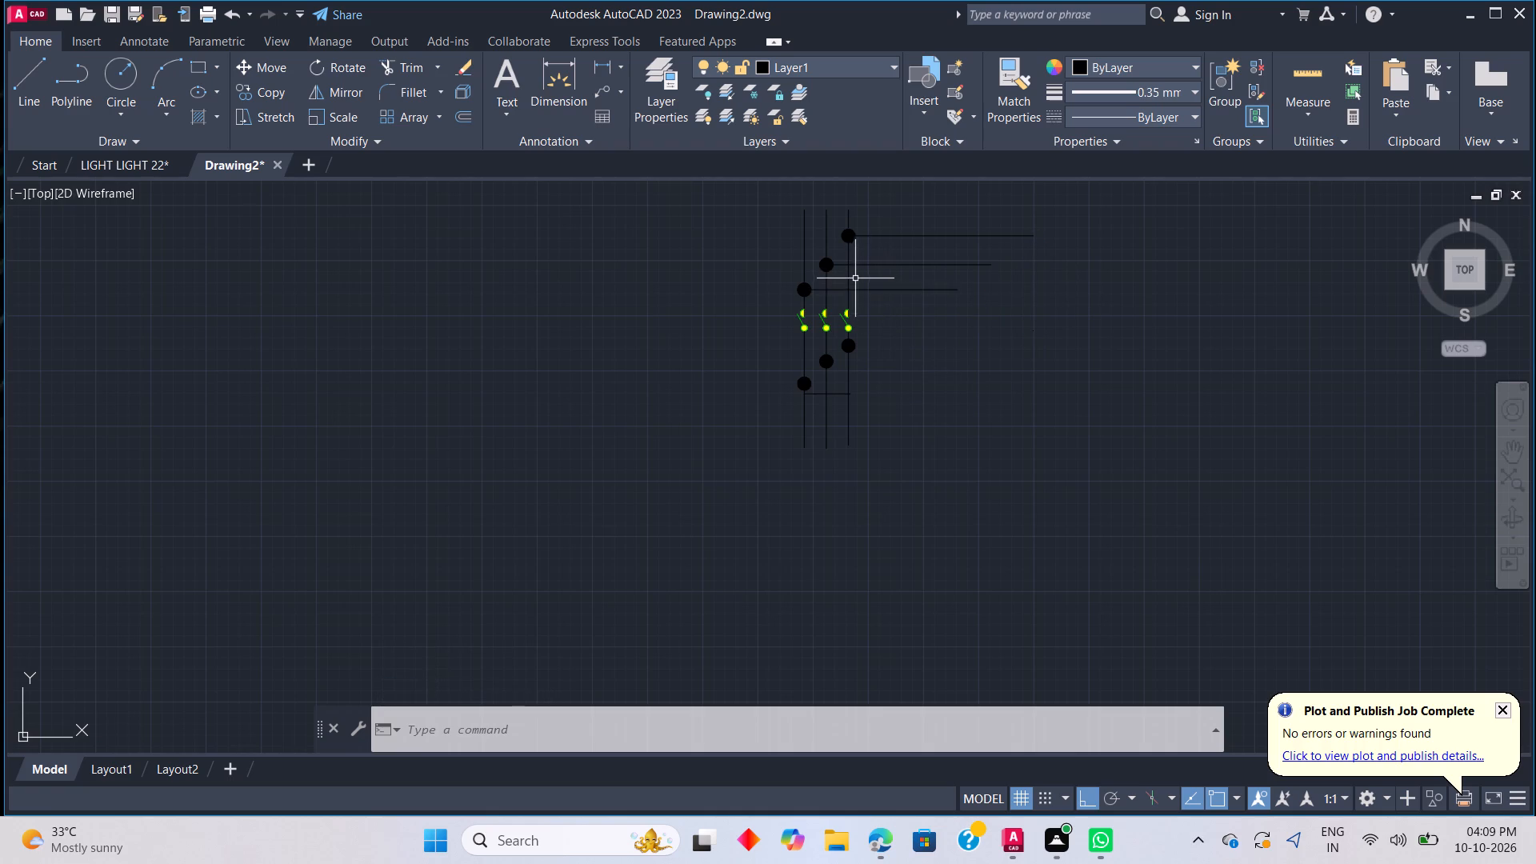
Draw a horizontal leader about 23 units long from the lower circle on the third vertical, ending directly below the shortest upper leader's end.
scroll(871, 271, "up", 3)
scroll(866, 280, "down", 2)
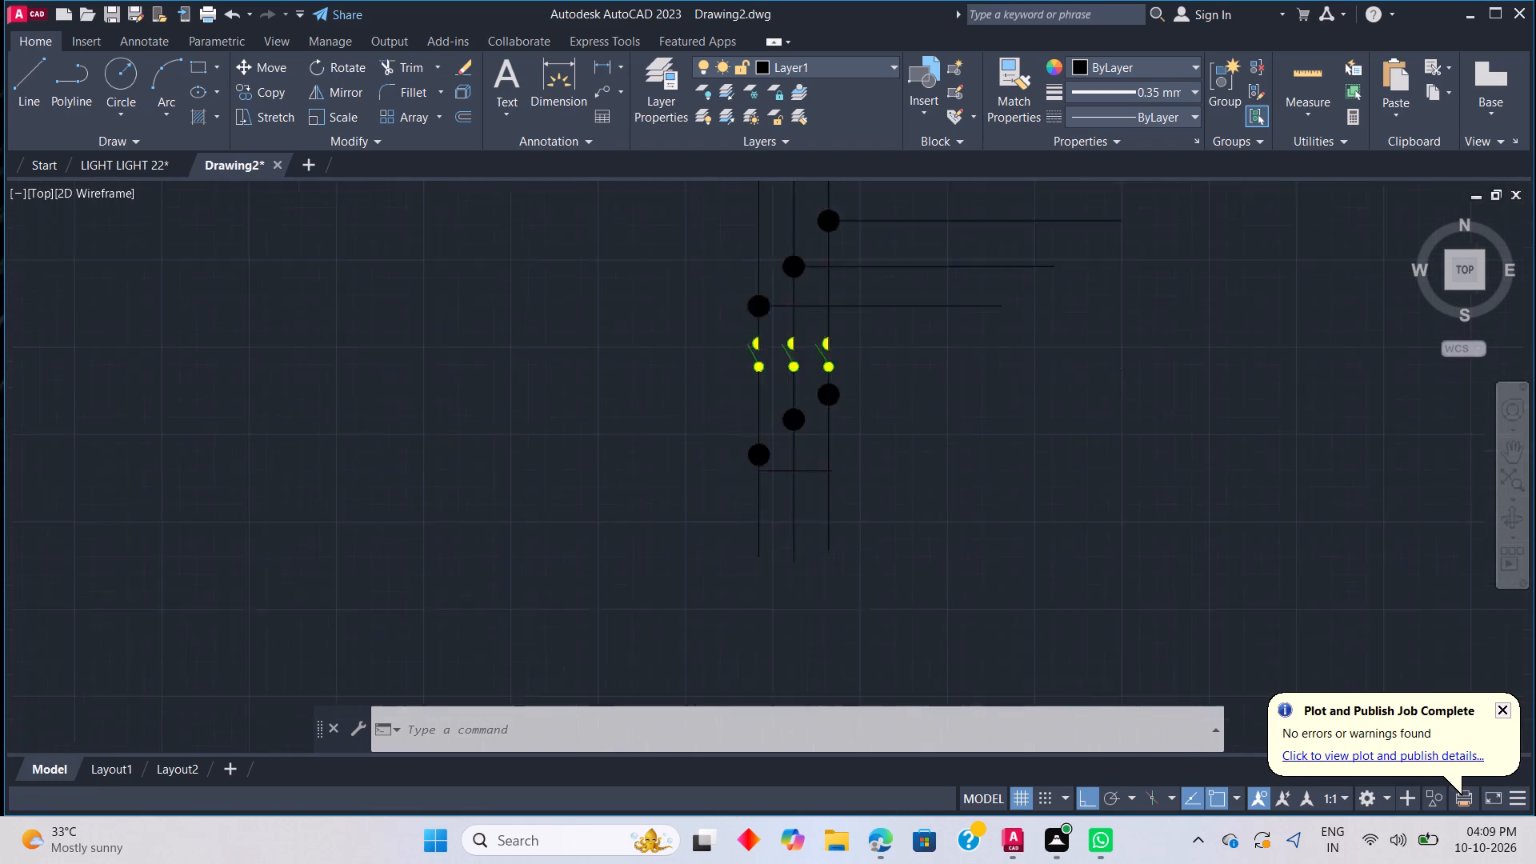
scroll(864, 280, "down", 1)
scroll(855, 394, "up", 2)
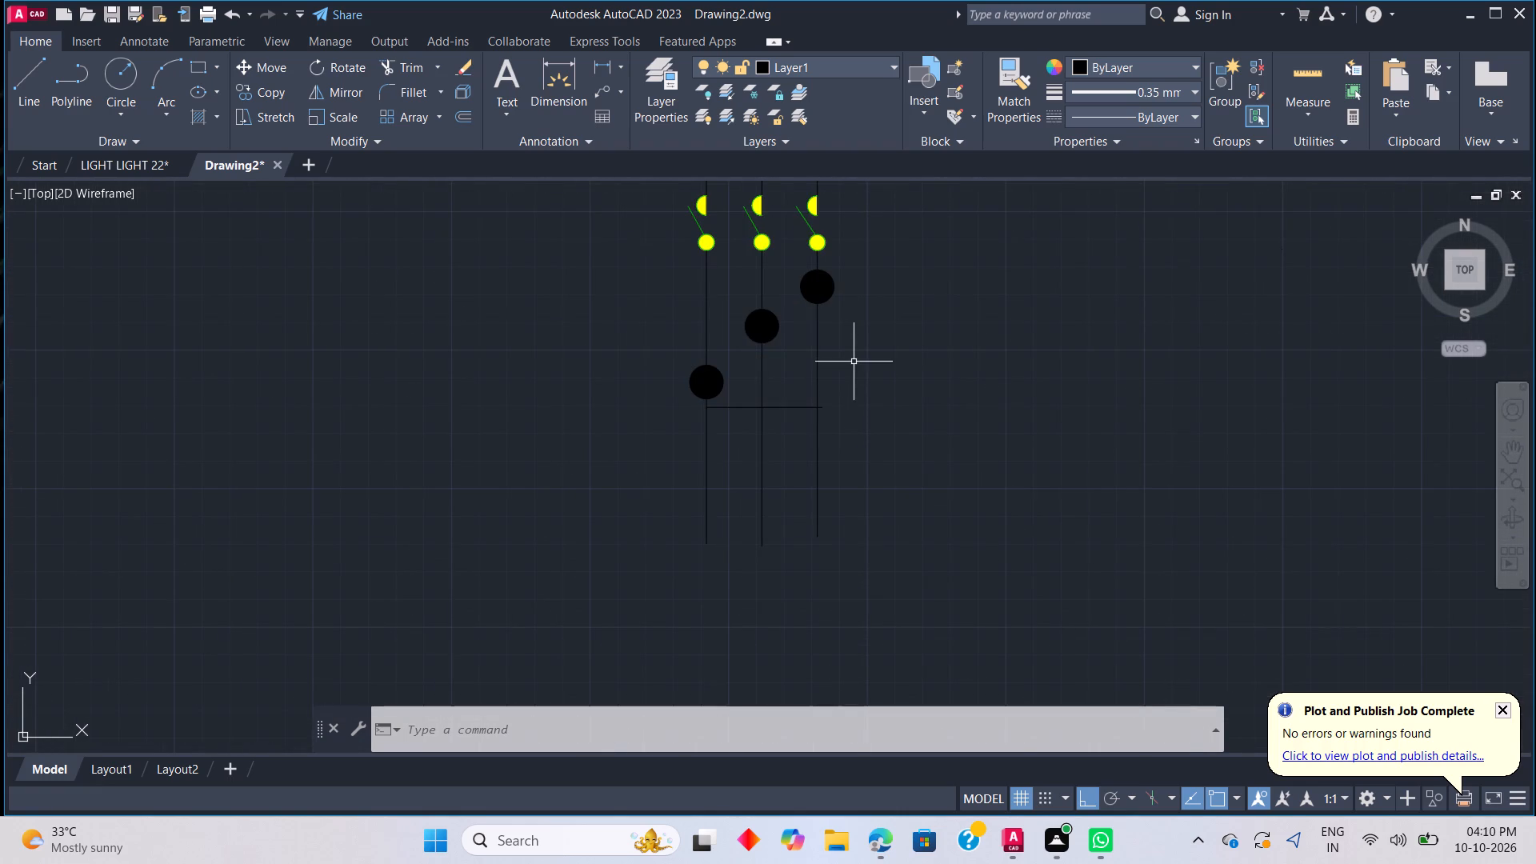
type("L")
key("space")
scroll(868, 289, "down", 3)
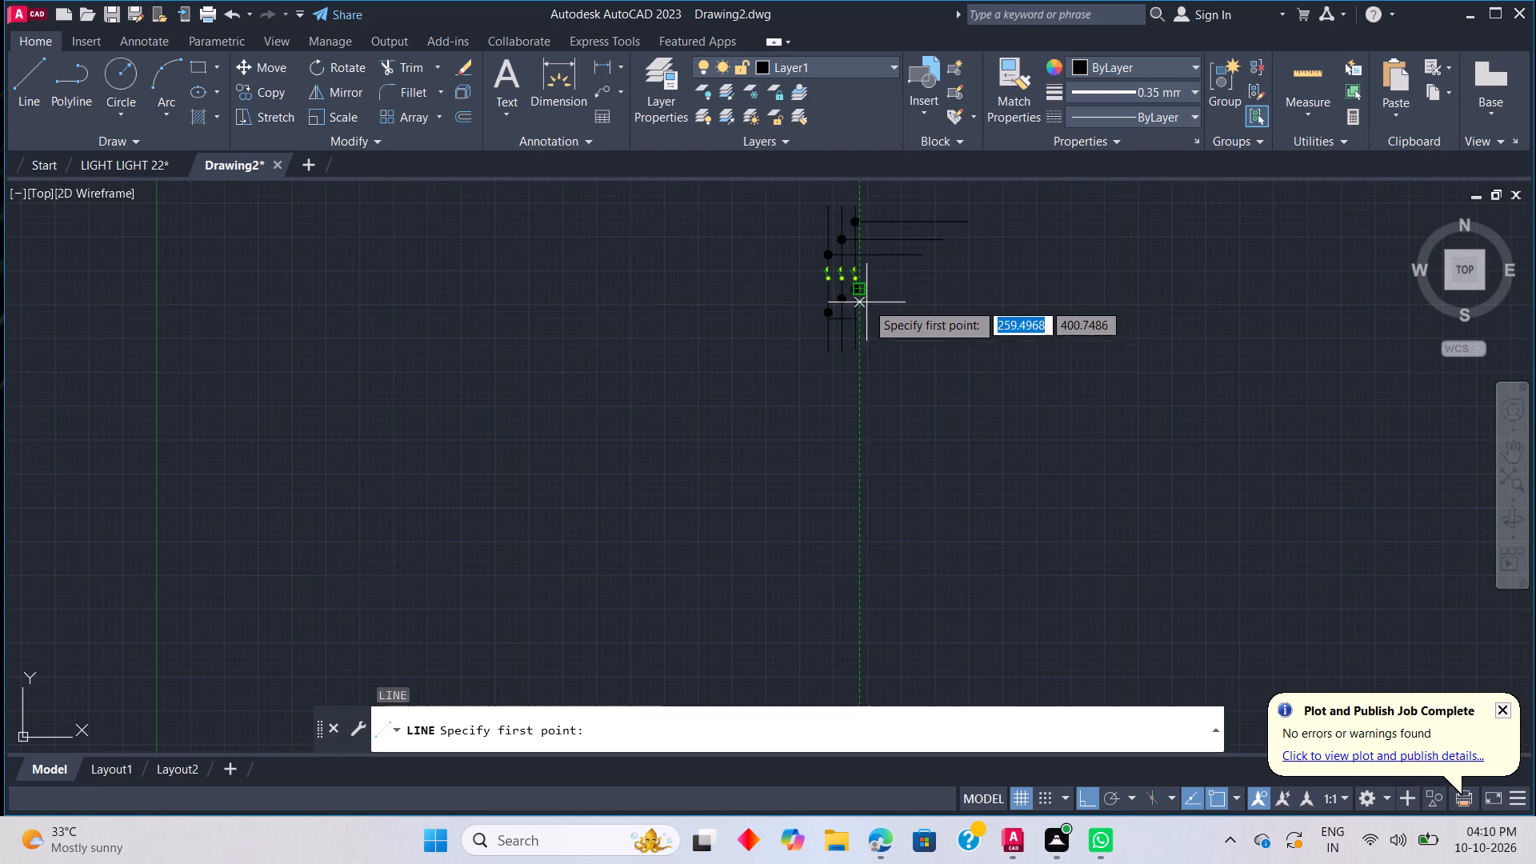
scroll(864, 292, "up", 2)
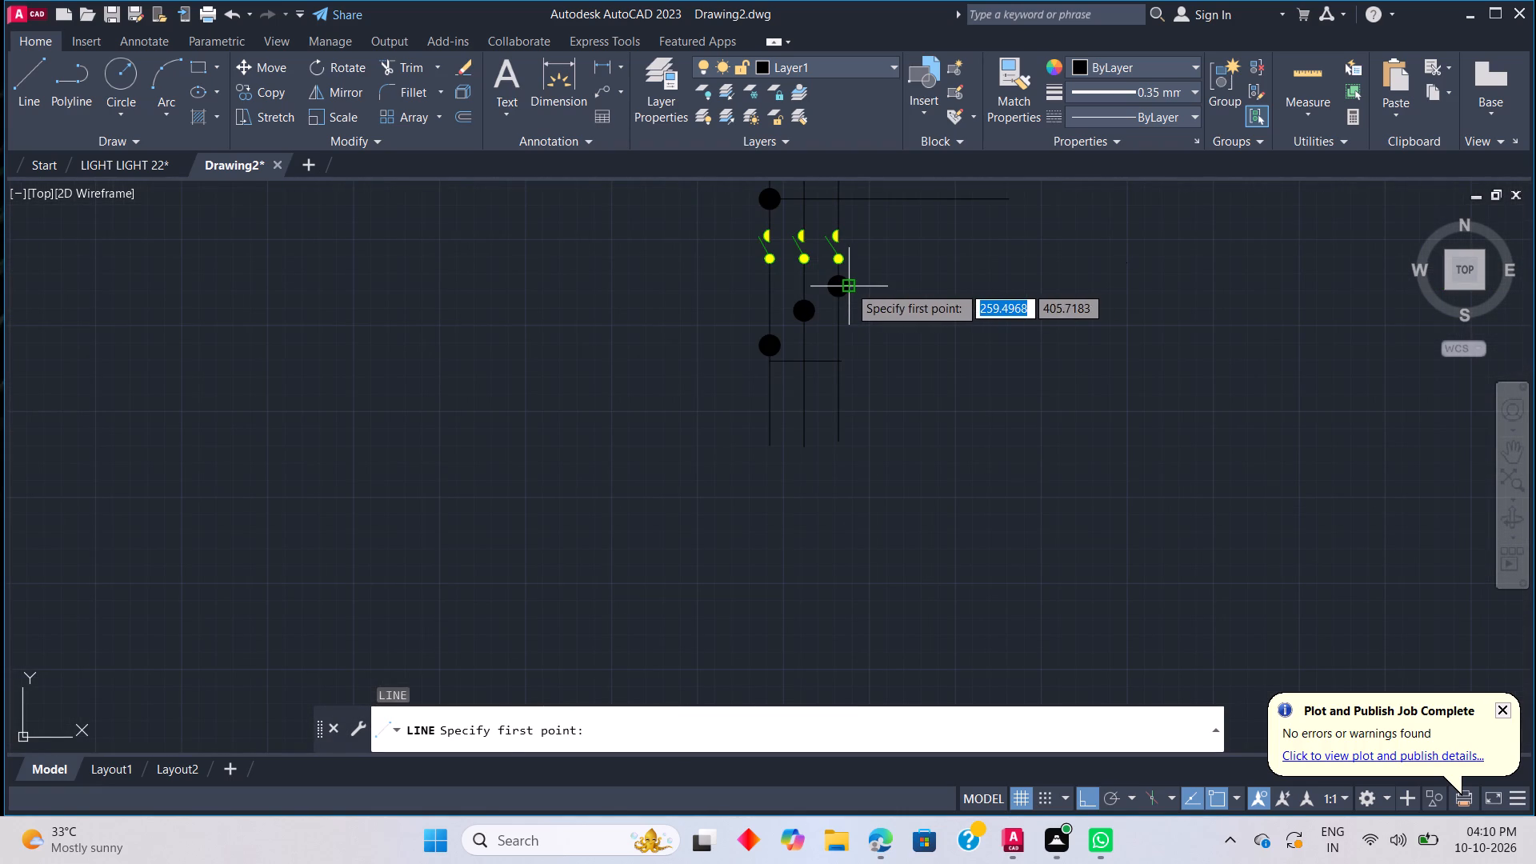
left_click(850, 286)
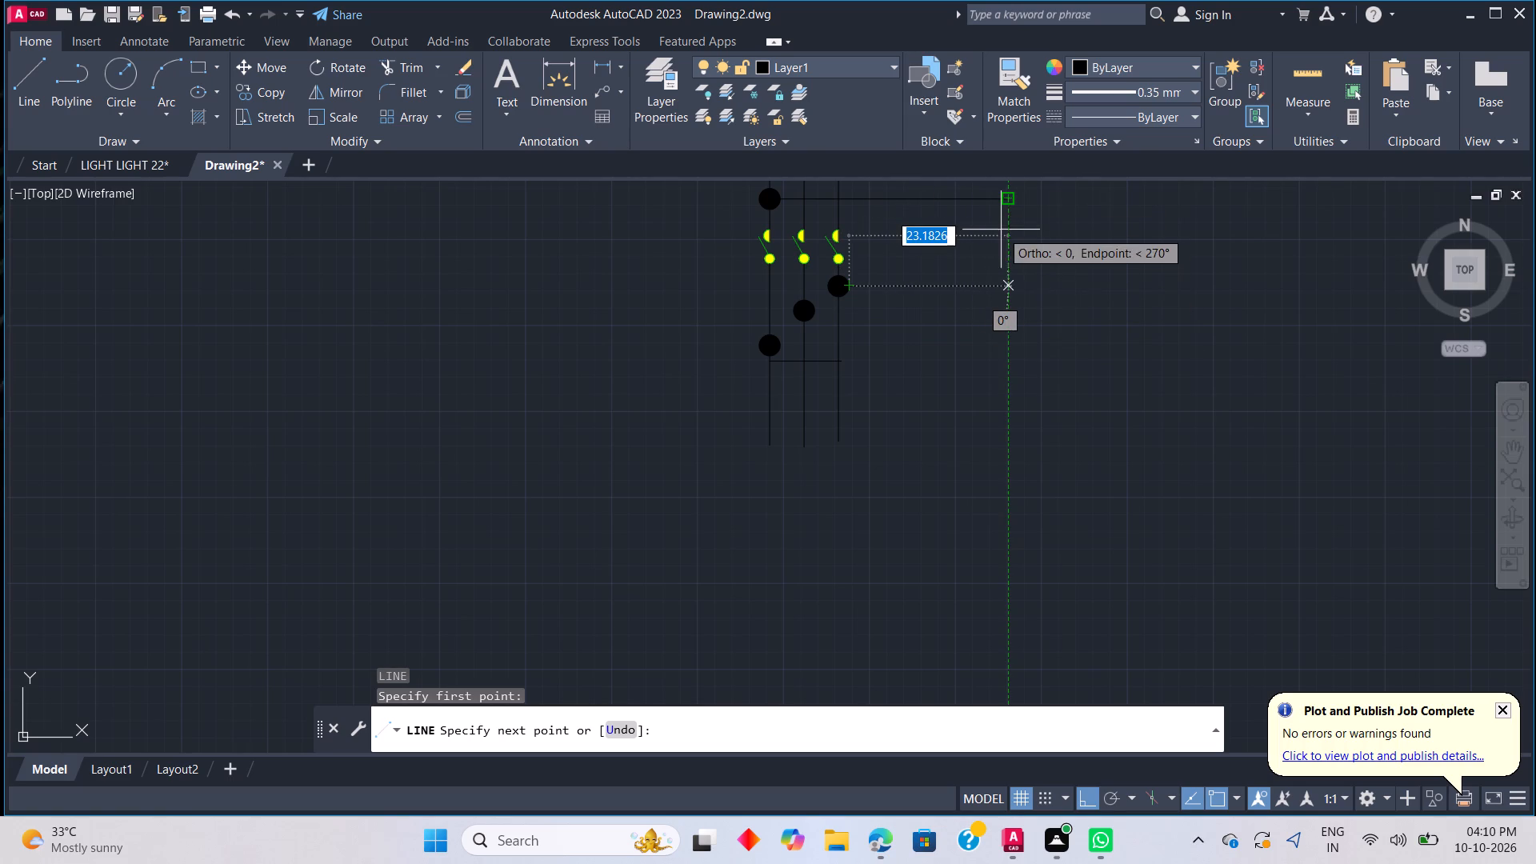
left_click(1008, 285)
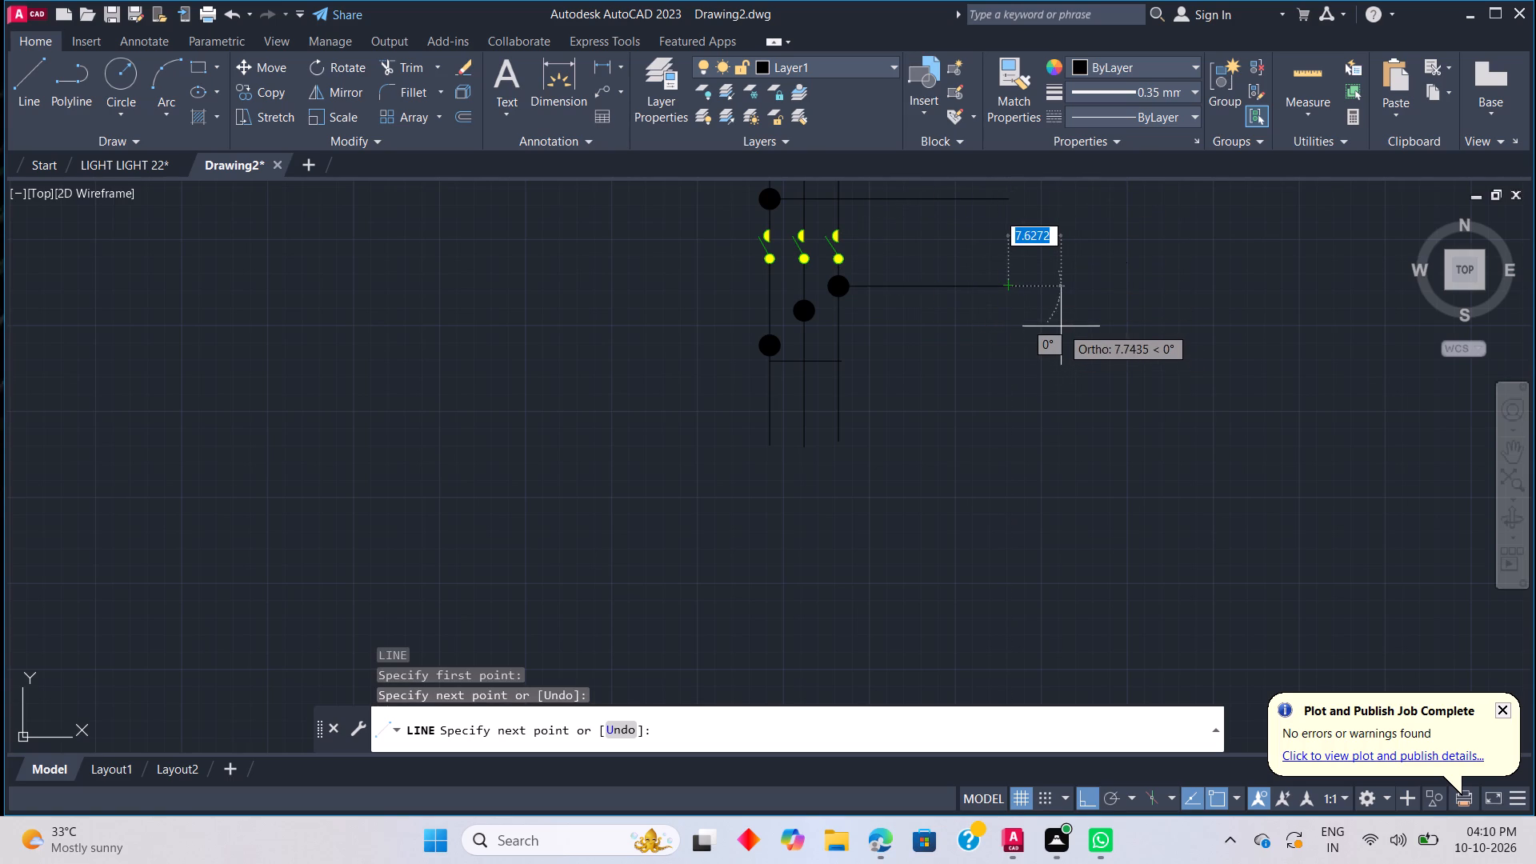
key("F1")
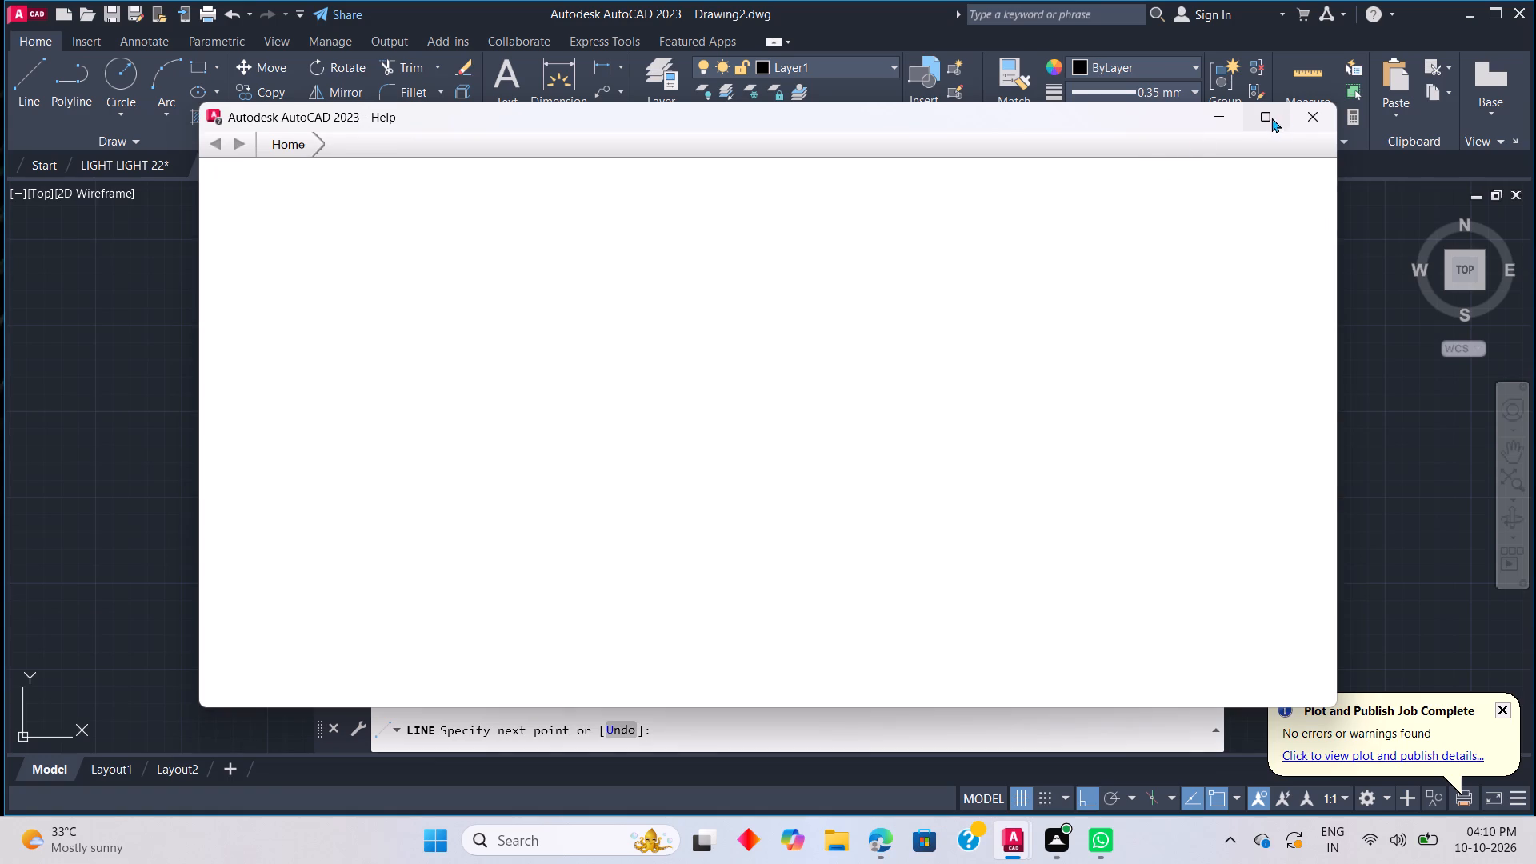
left_click(1312, 113)
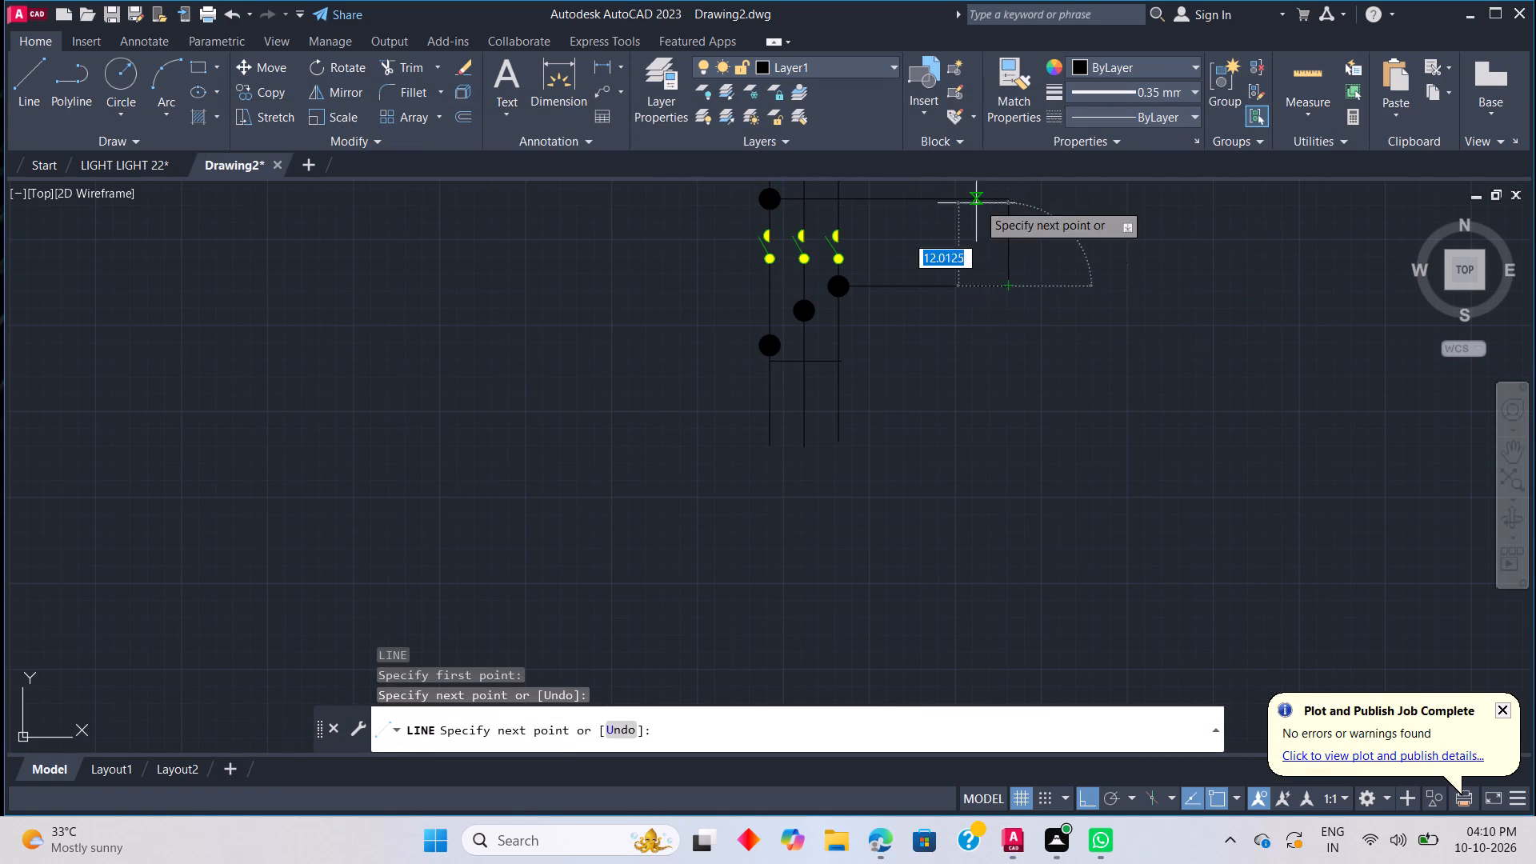
key("Escape")
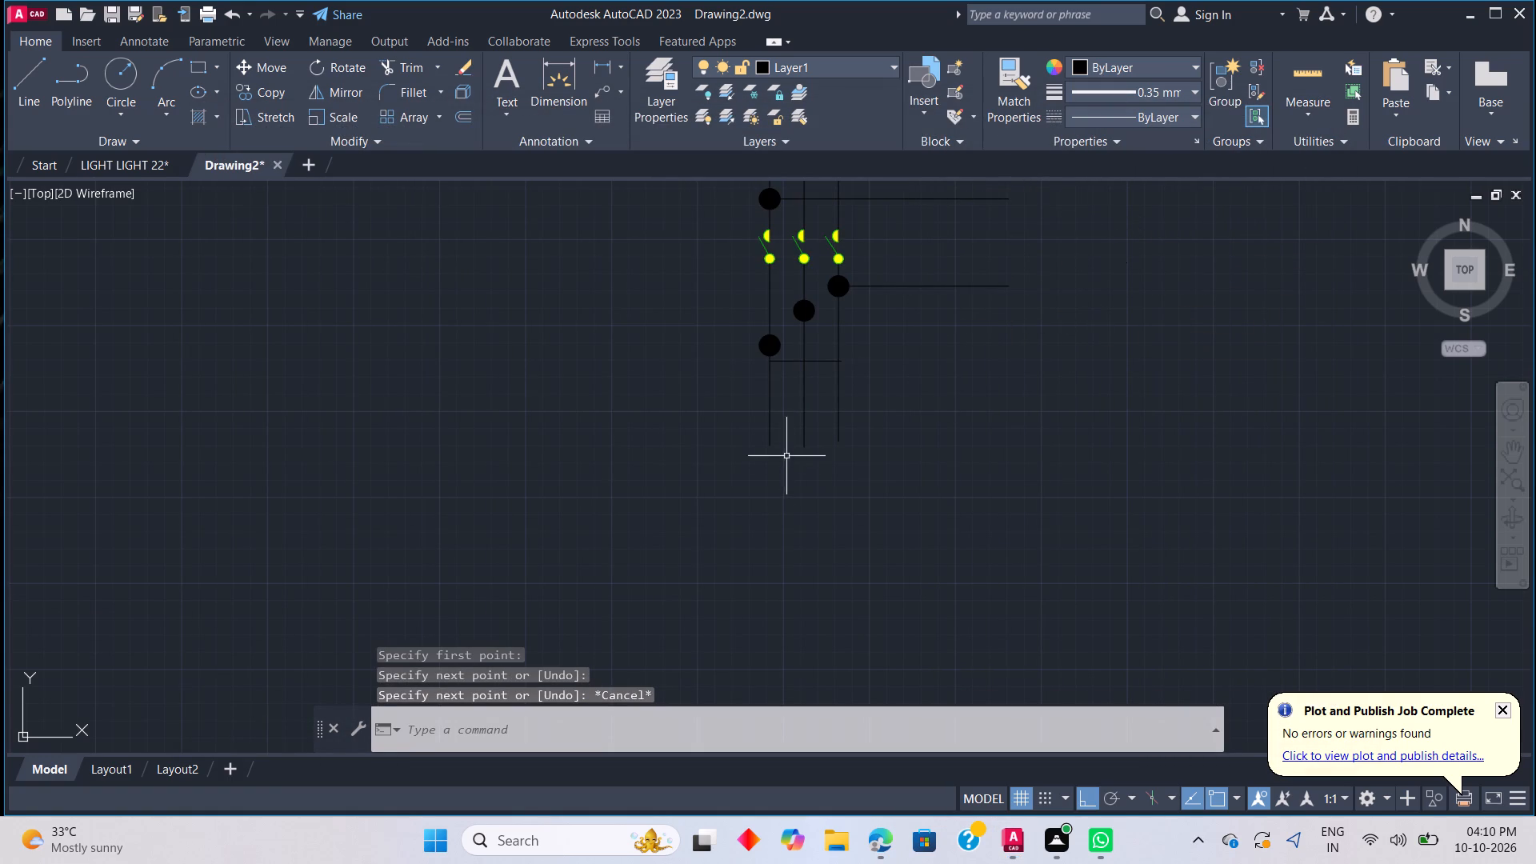
Draw a horizontal leader about 36 units long from the lower circle on the middle vertical, ending directly below the middle upper leader's end.
key("l")
key("space")
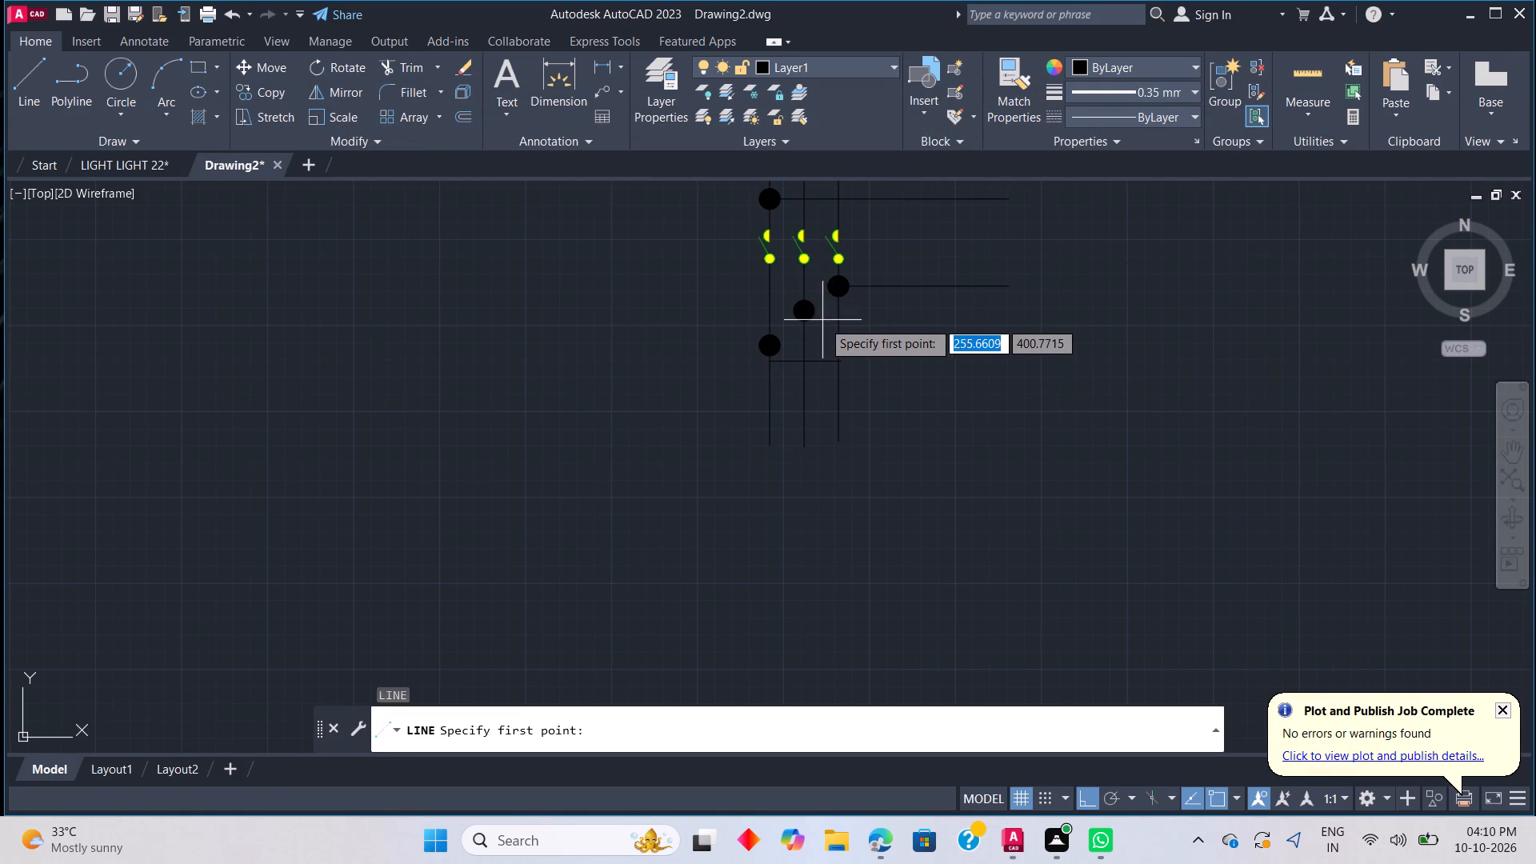
left_click(821, 313)
scroll(1053, 288, "down", 3)
scroll(1061, 275, "up", 3)
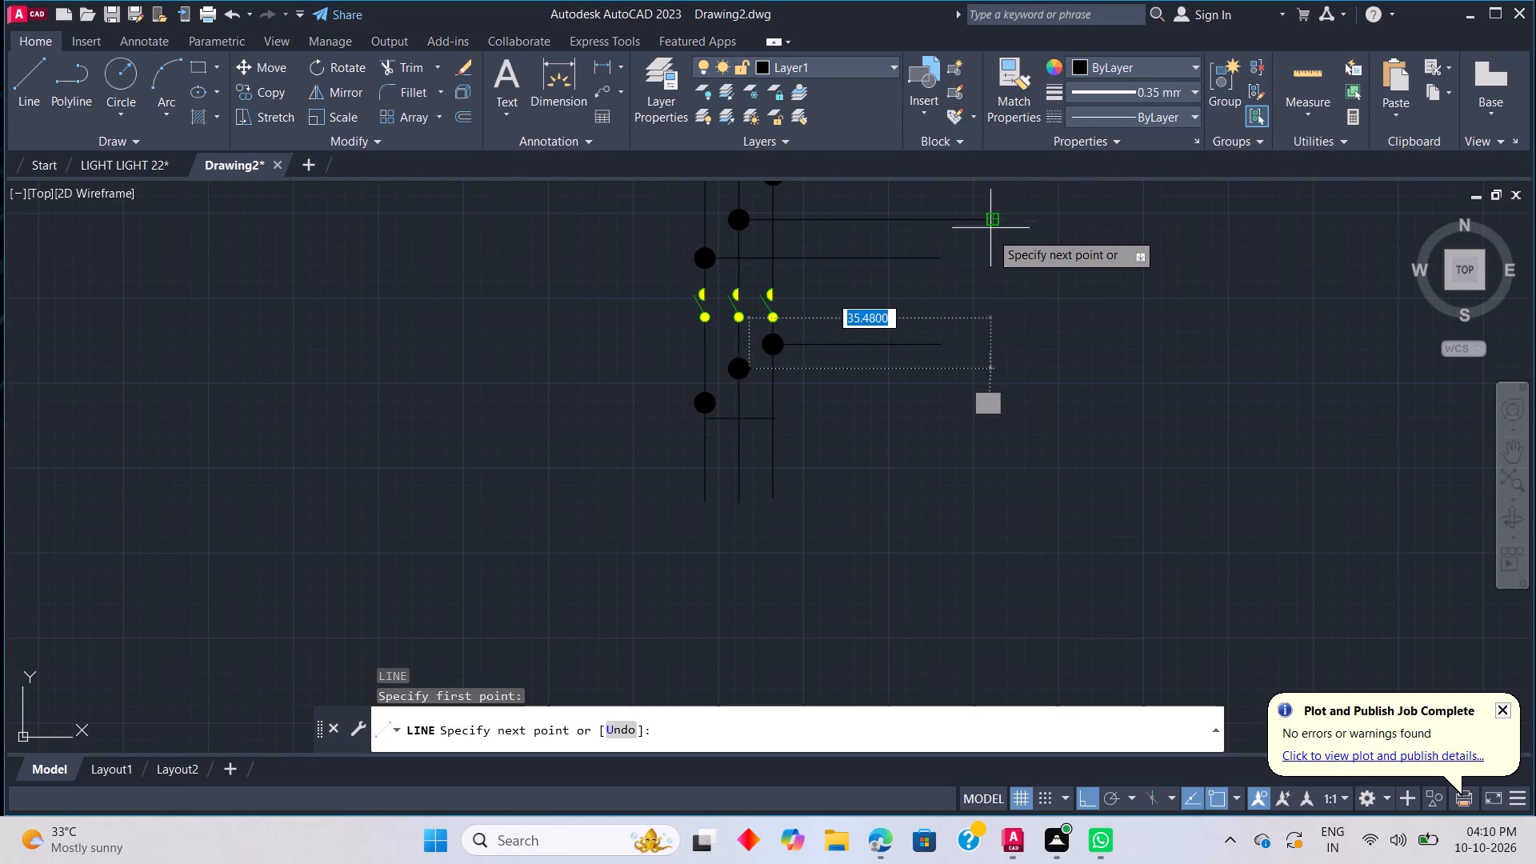
left_click(990, 318)
key("Escape")
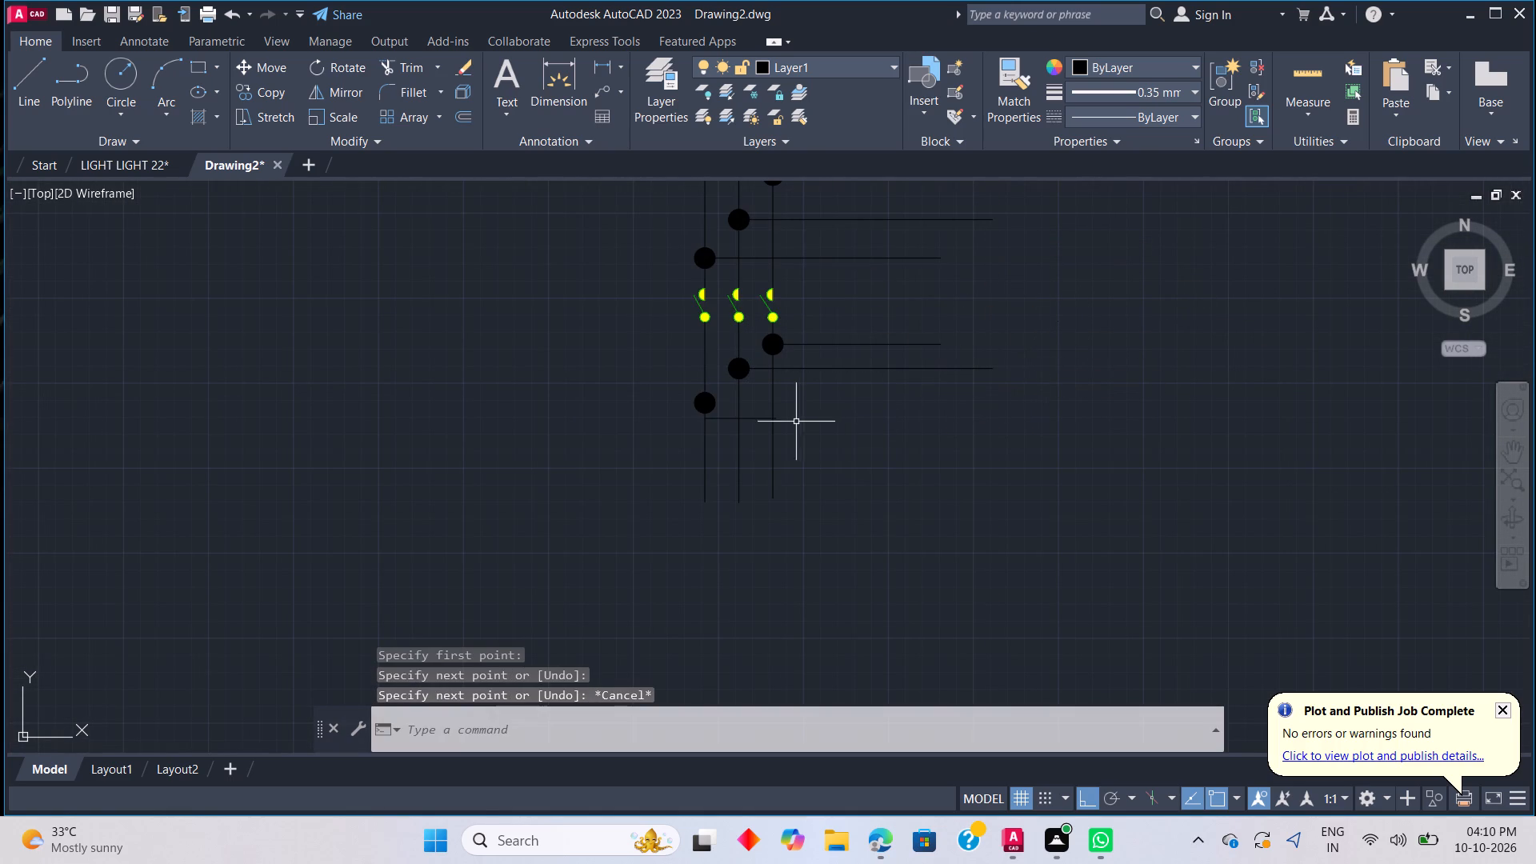
Draw a horizontal leader from the lower circle on the first vertical, ending directly below the end of the topmost leader.
key("l")
key("space")
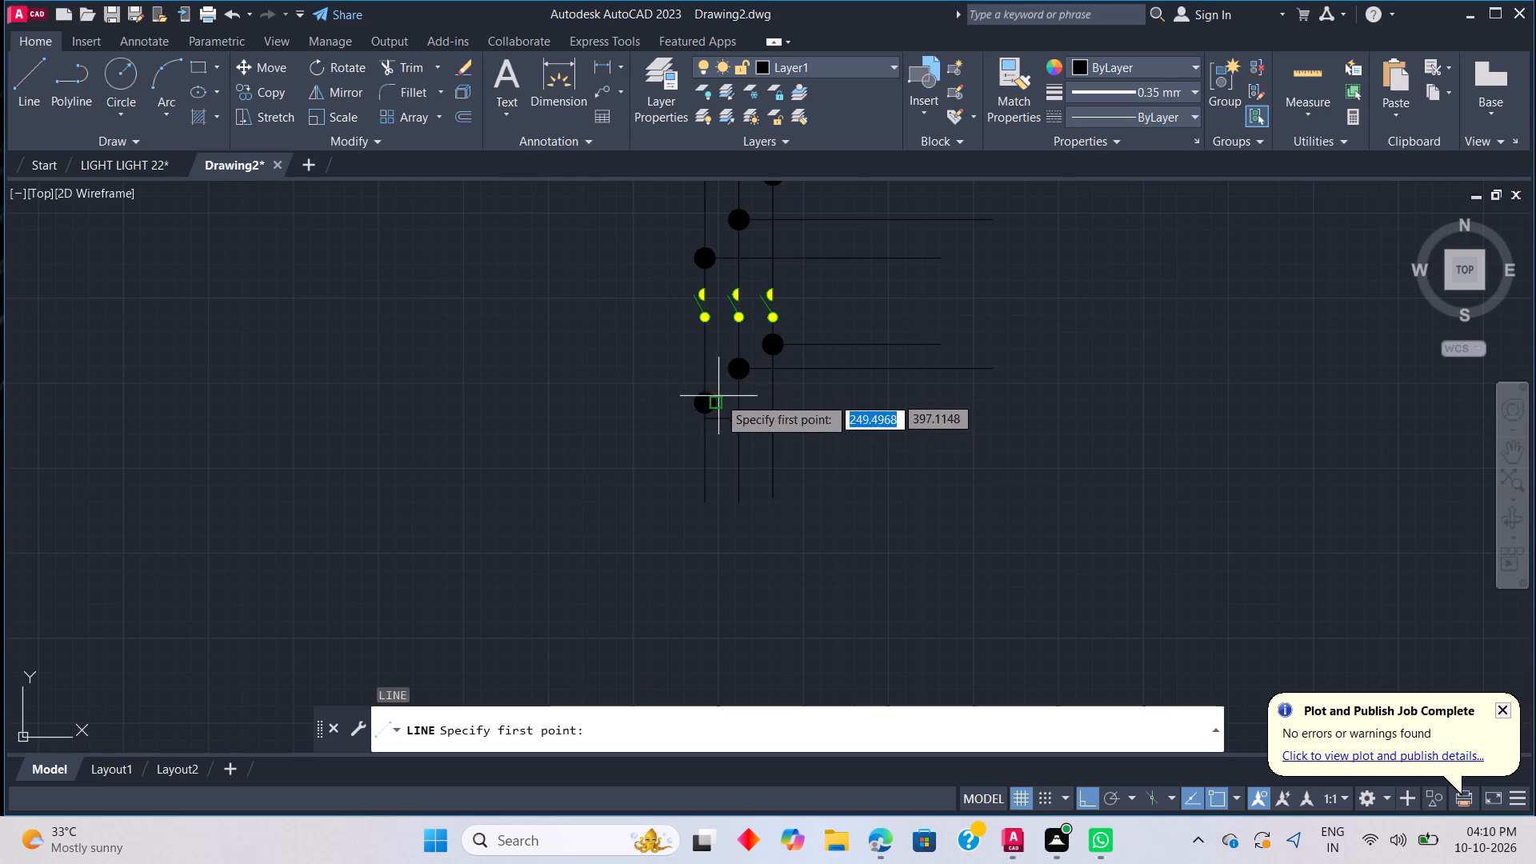
left_click(718, 400)
scroll(1026, 381, "down", 1)
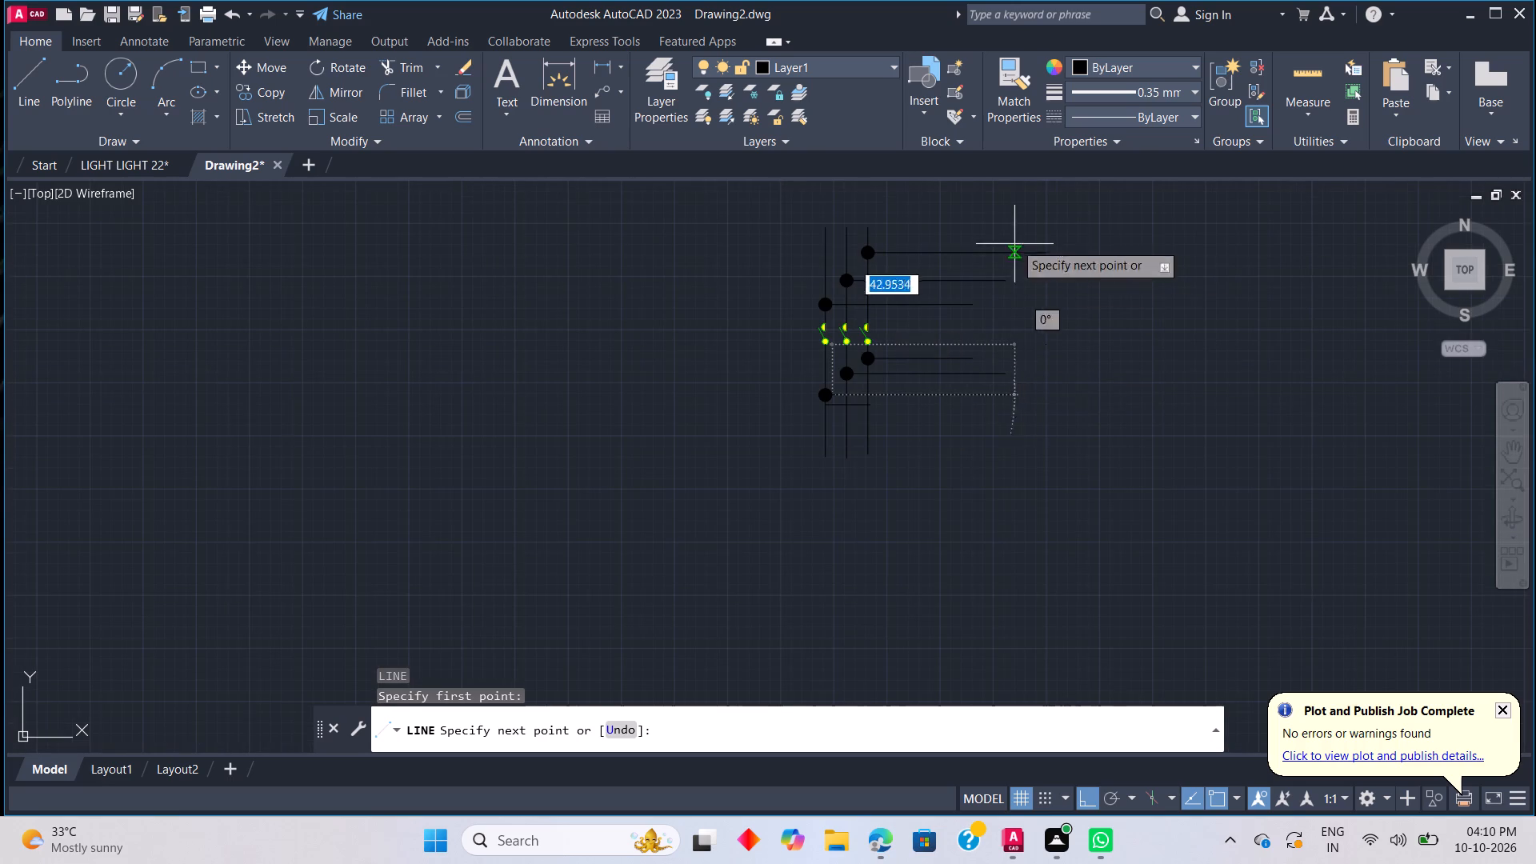
left_click(1056, 370)
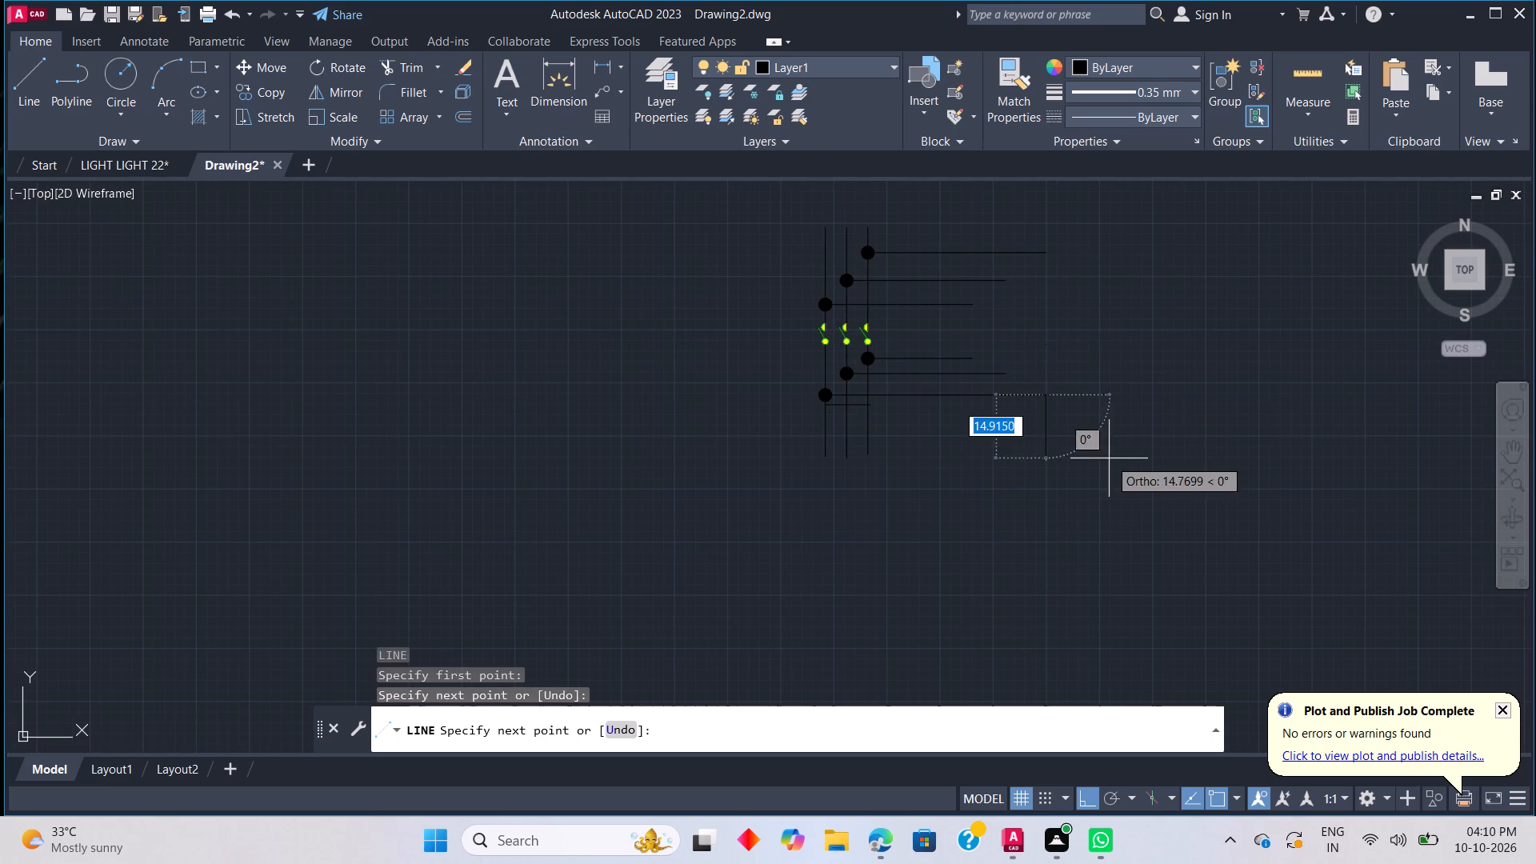
key("Escape")
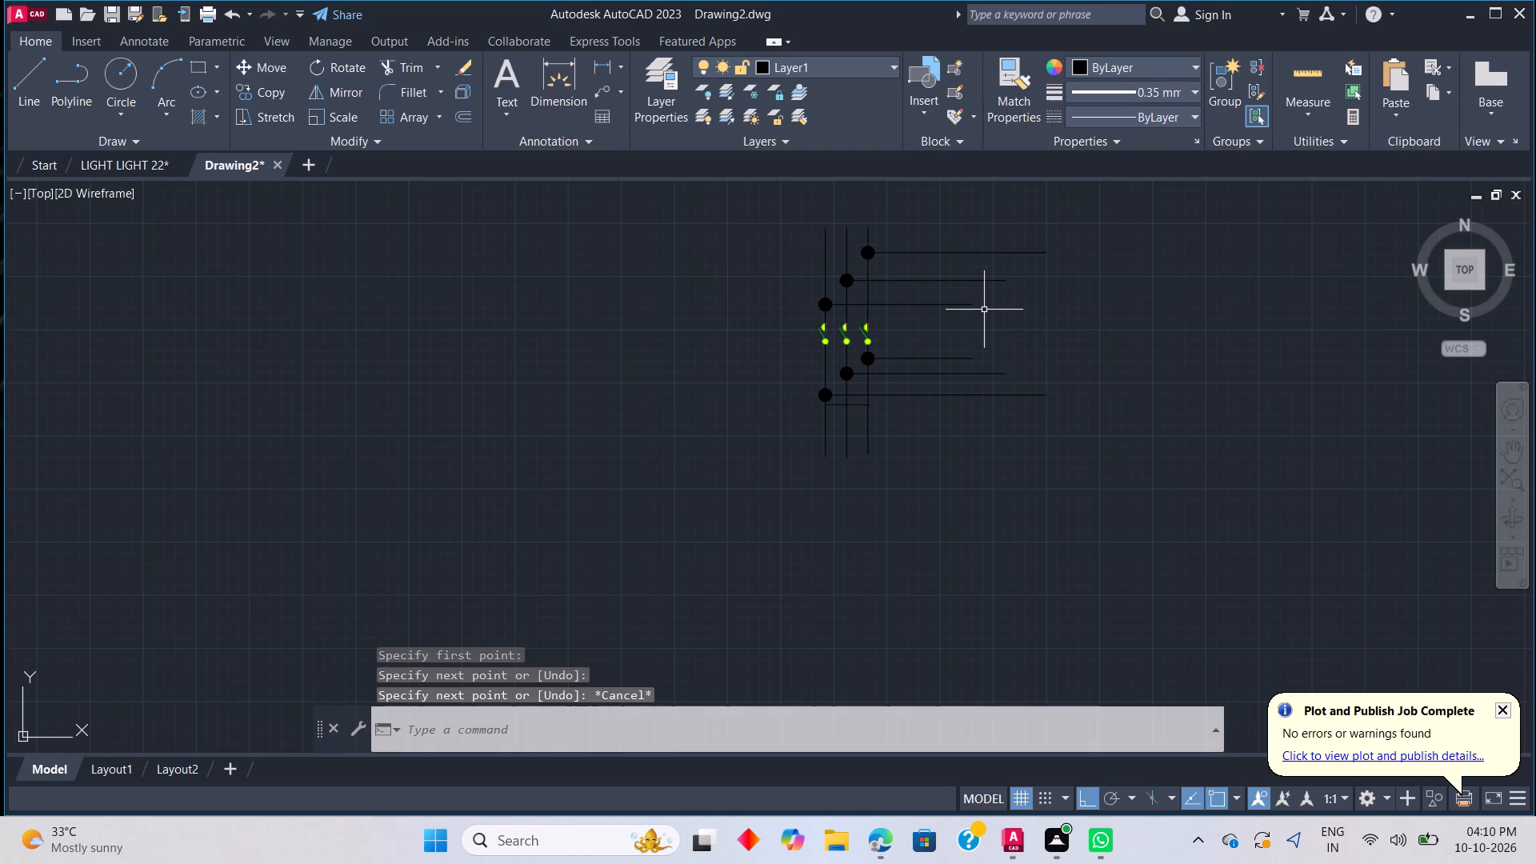
Move the middle upper circle, together with the black fill it shares with the topmost circle, slightly downward.
middle_click_drag(984, 302, 990, 346)
scroll(898, 348, "up", 2)
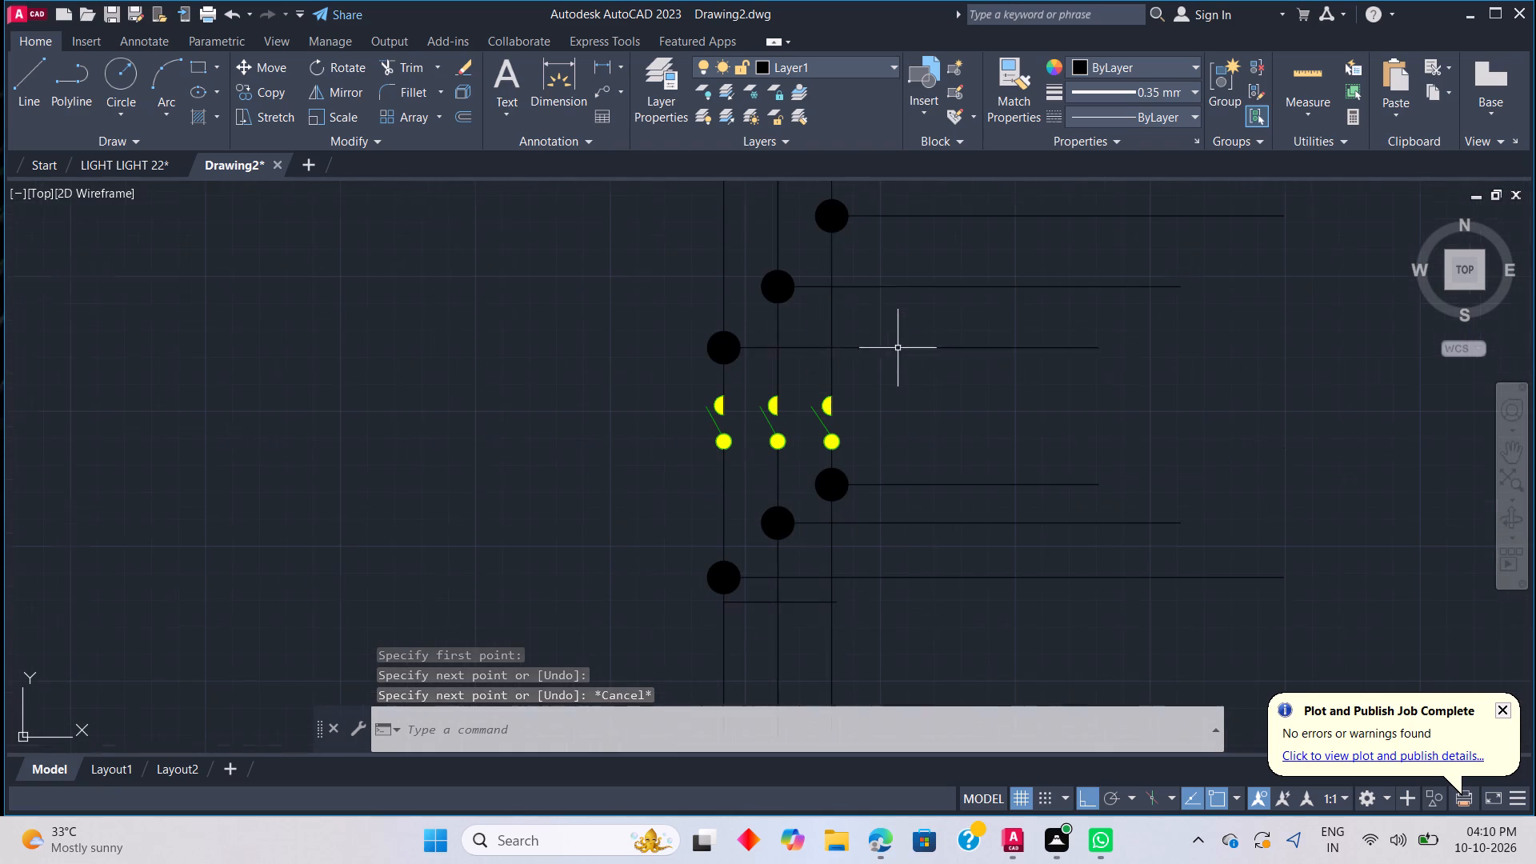
left_click(790, 303)
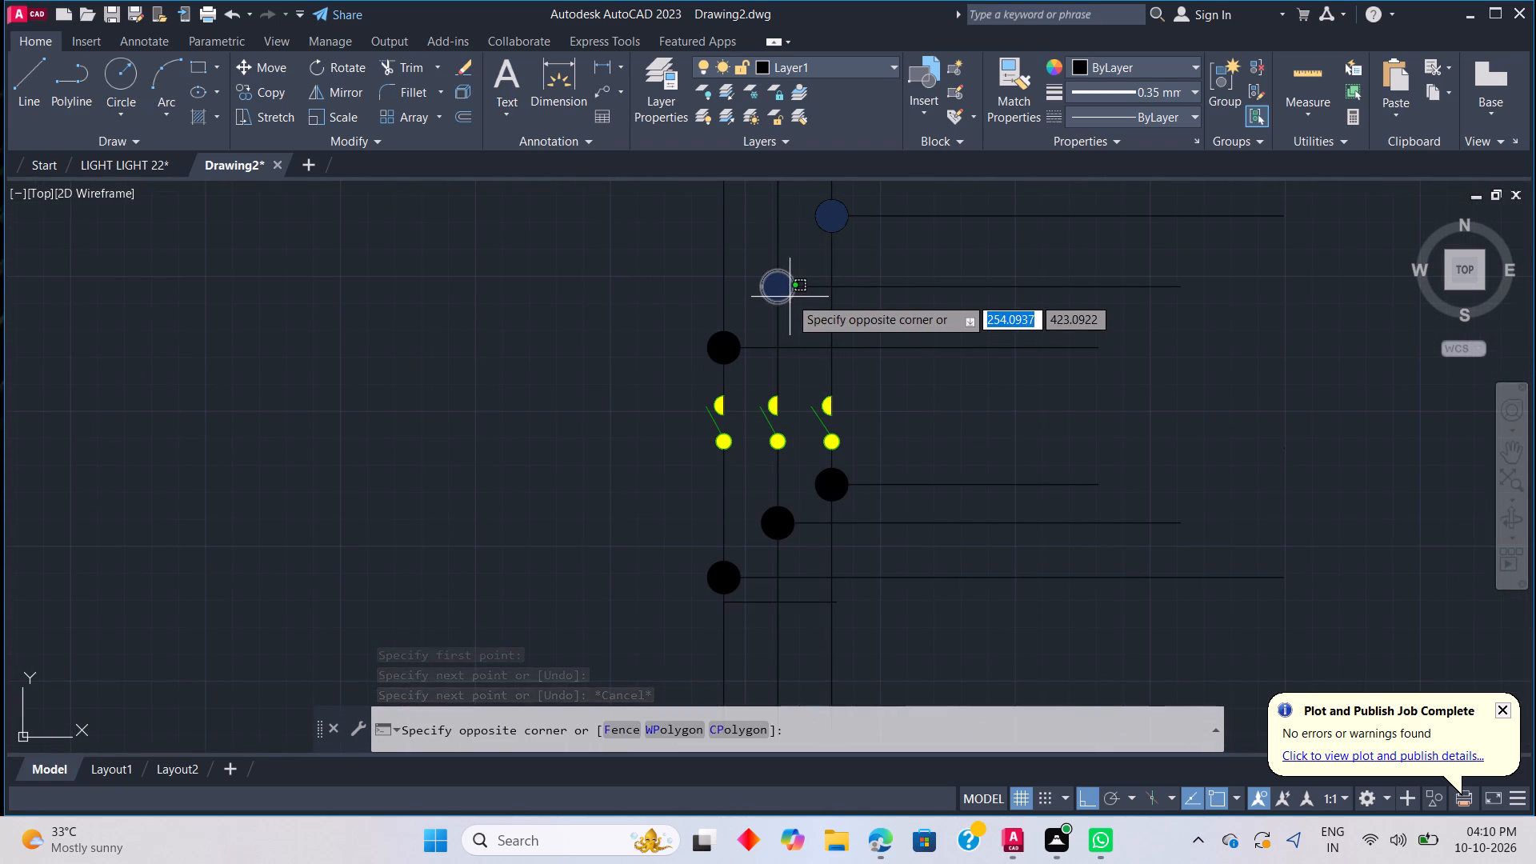
left_click(790, 297)
left_click_drag(779, 306, 775, 315)
key("Escape")
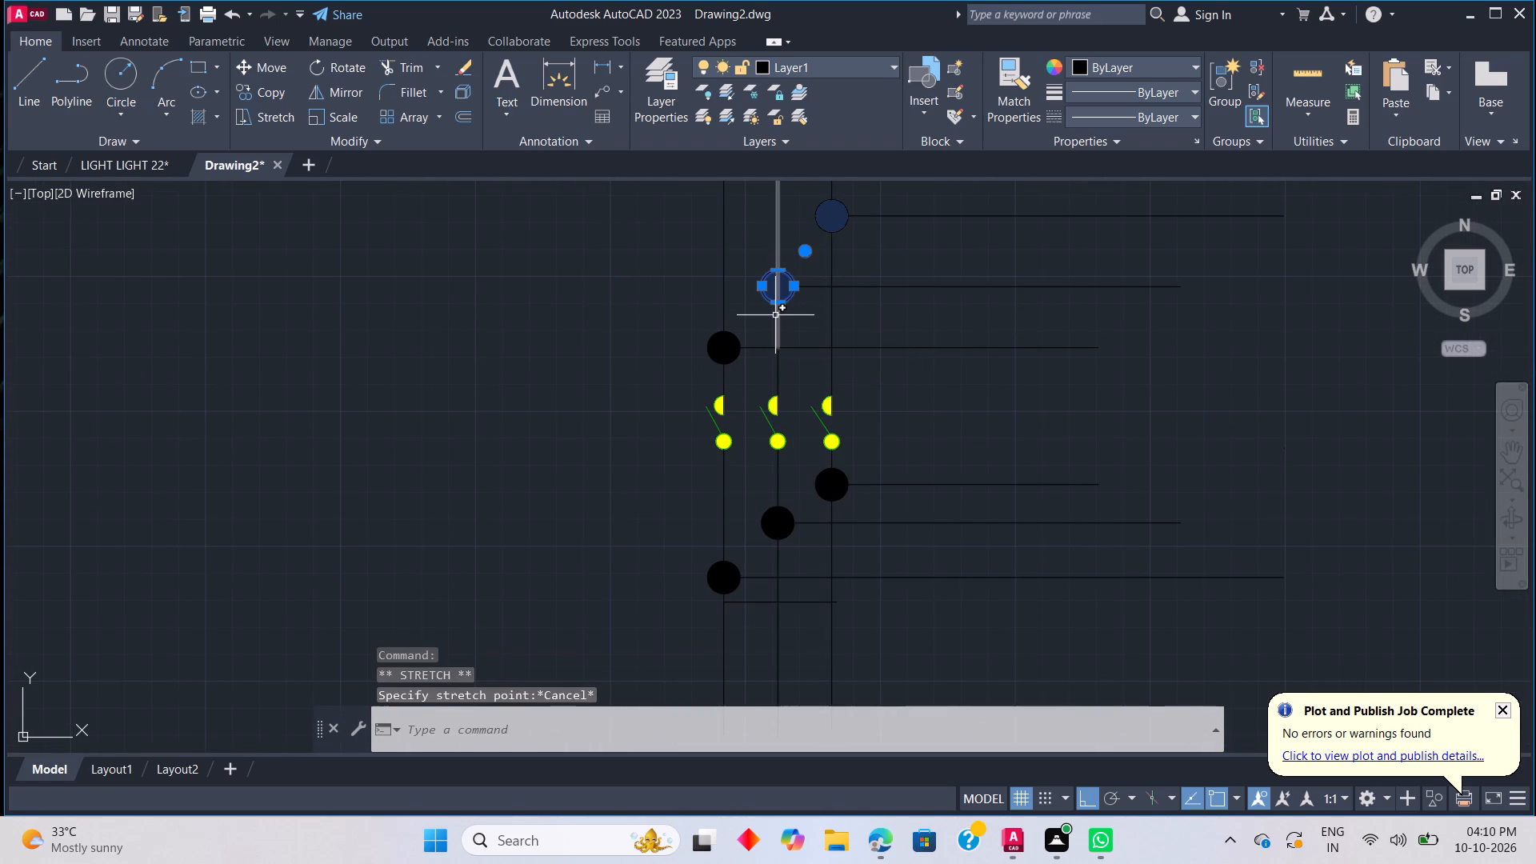
right_click(792, 283)
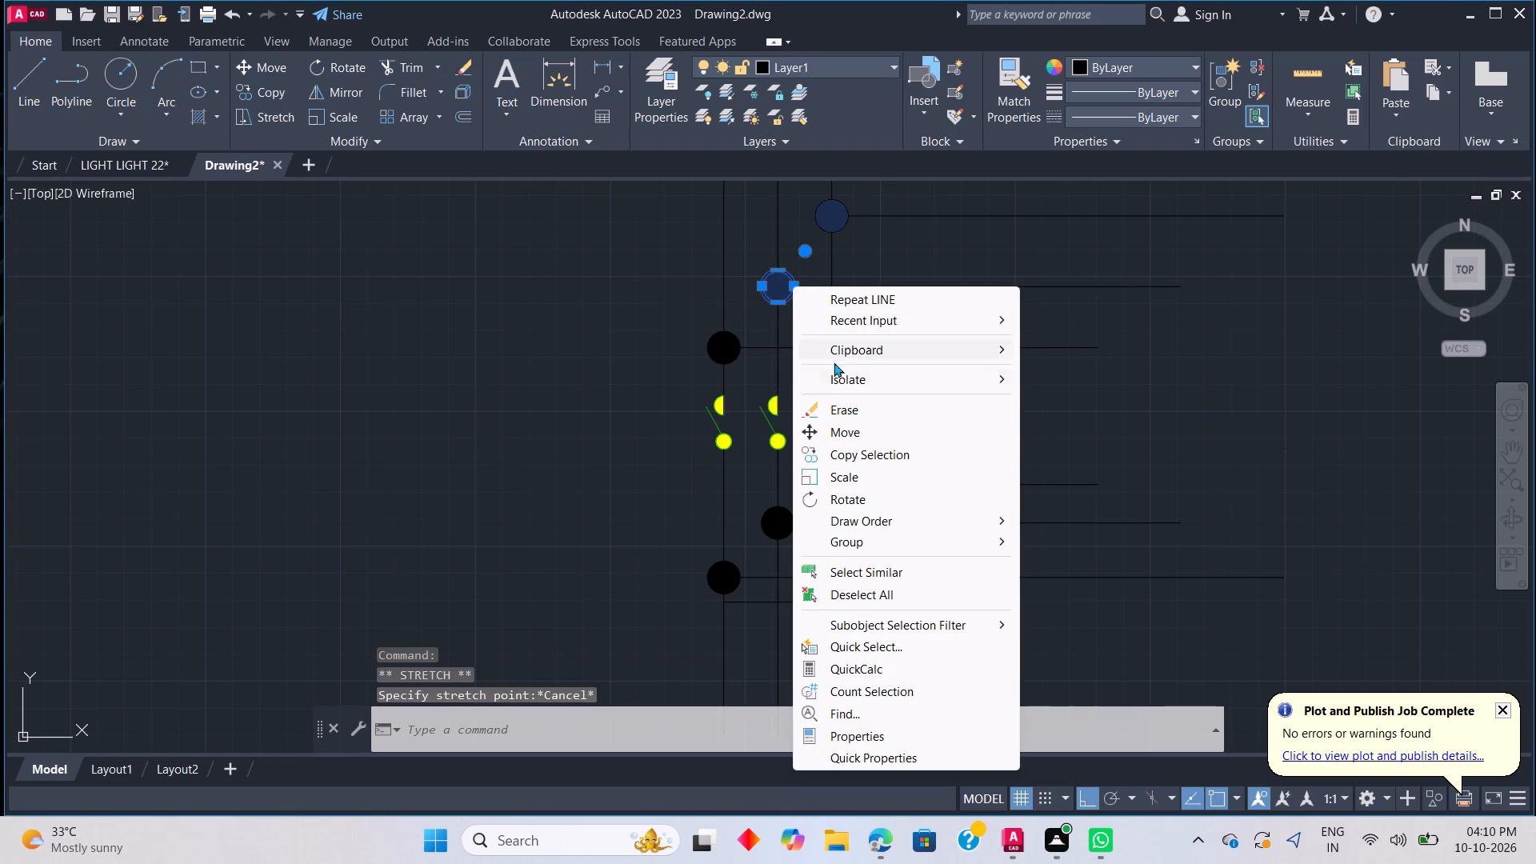
left_click(839, 428)
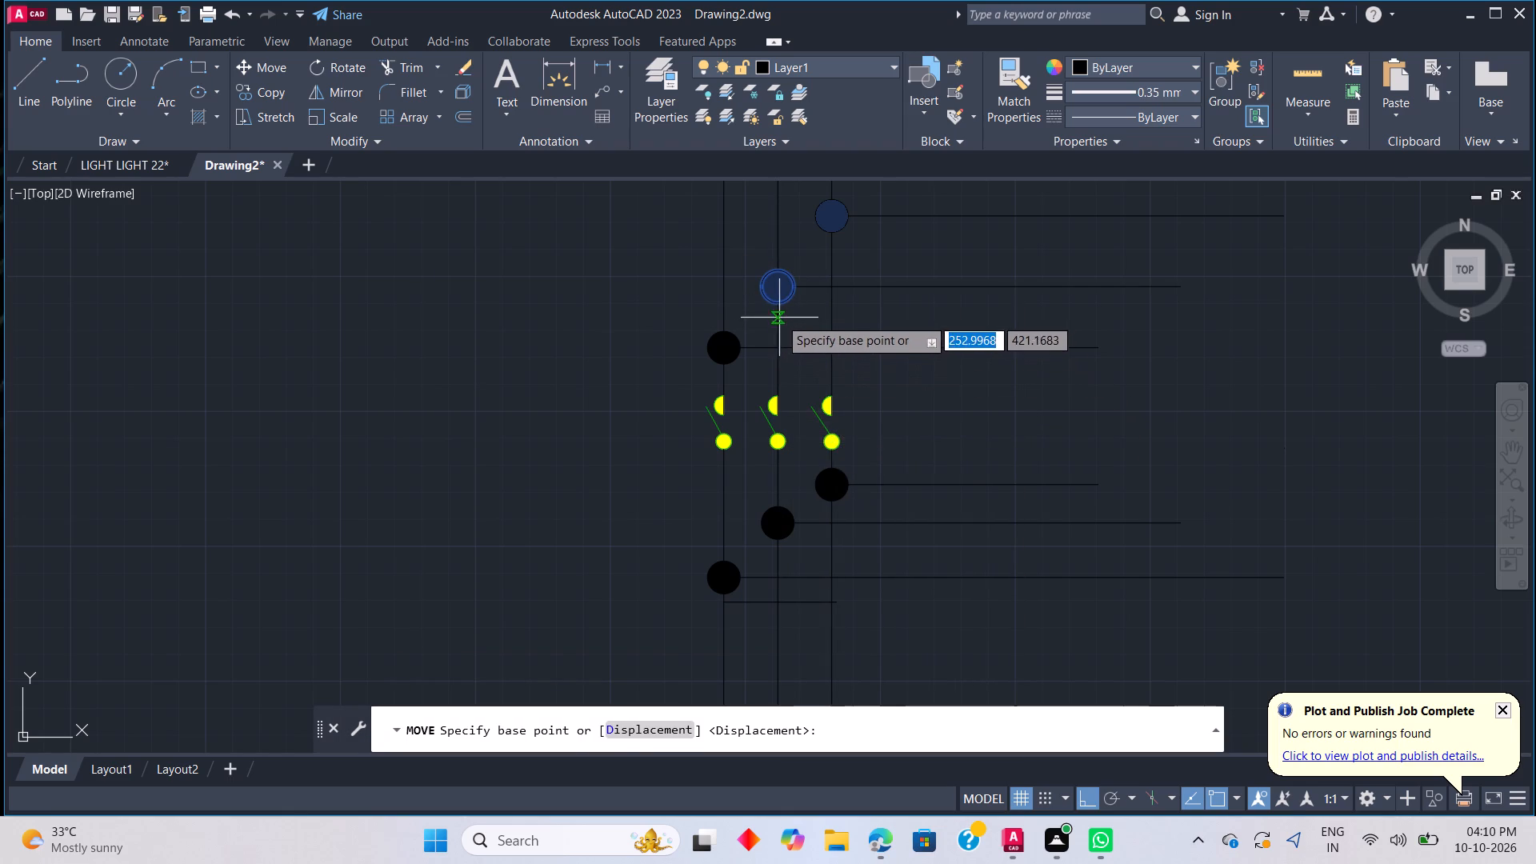
left_click(784, 305)
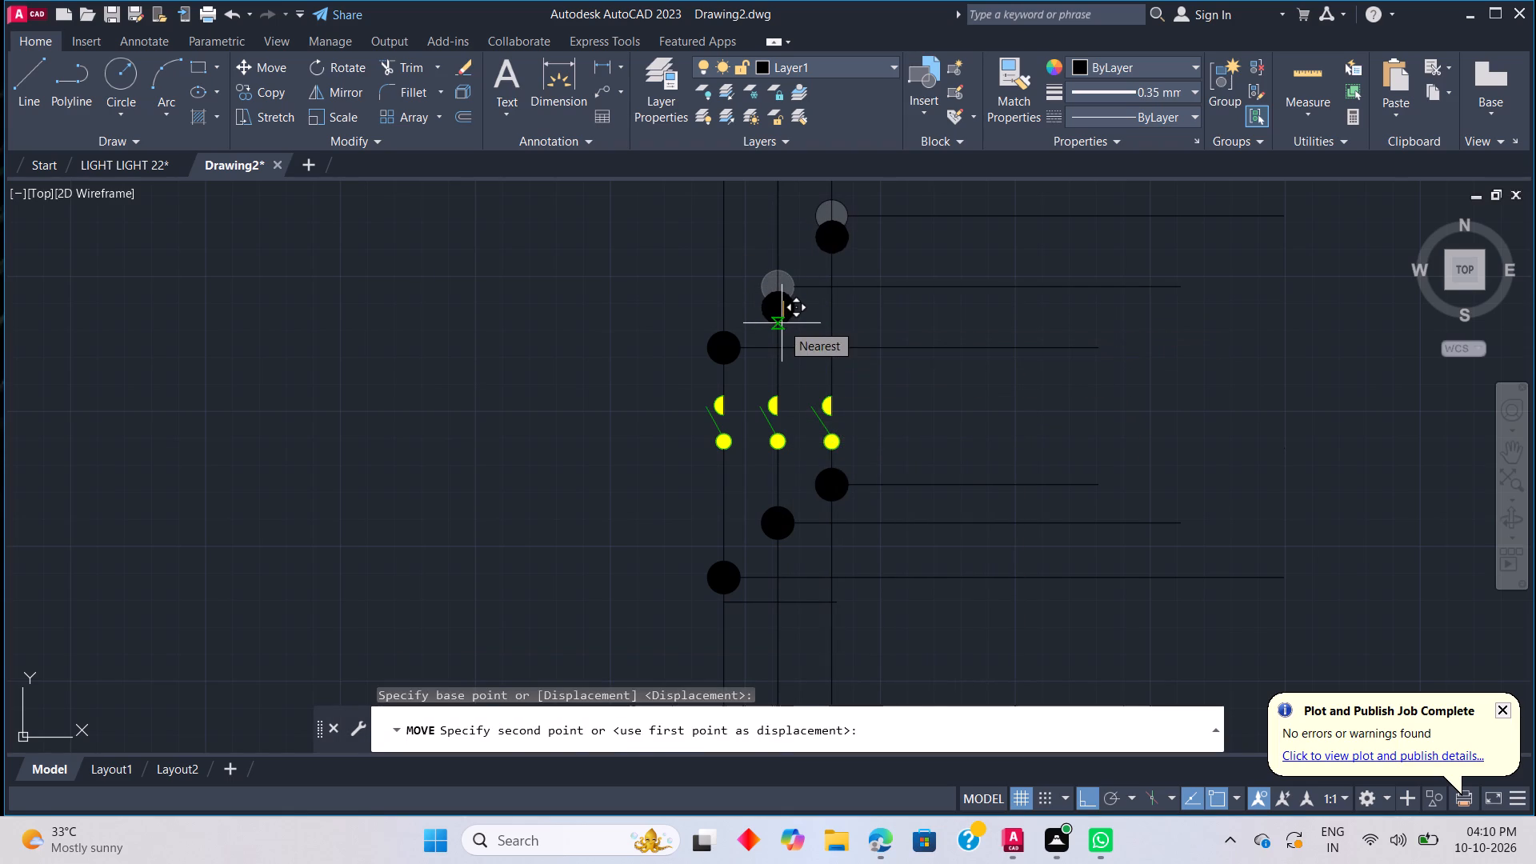
left_click(782, 323)
key("Escape")
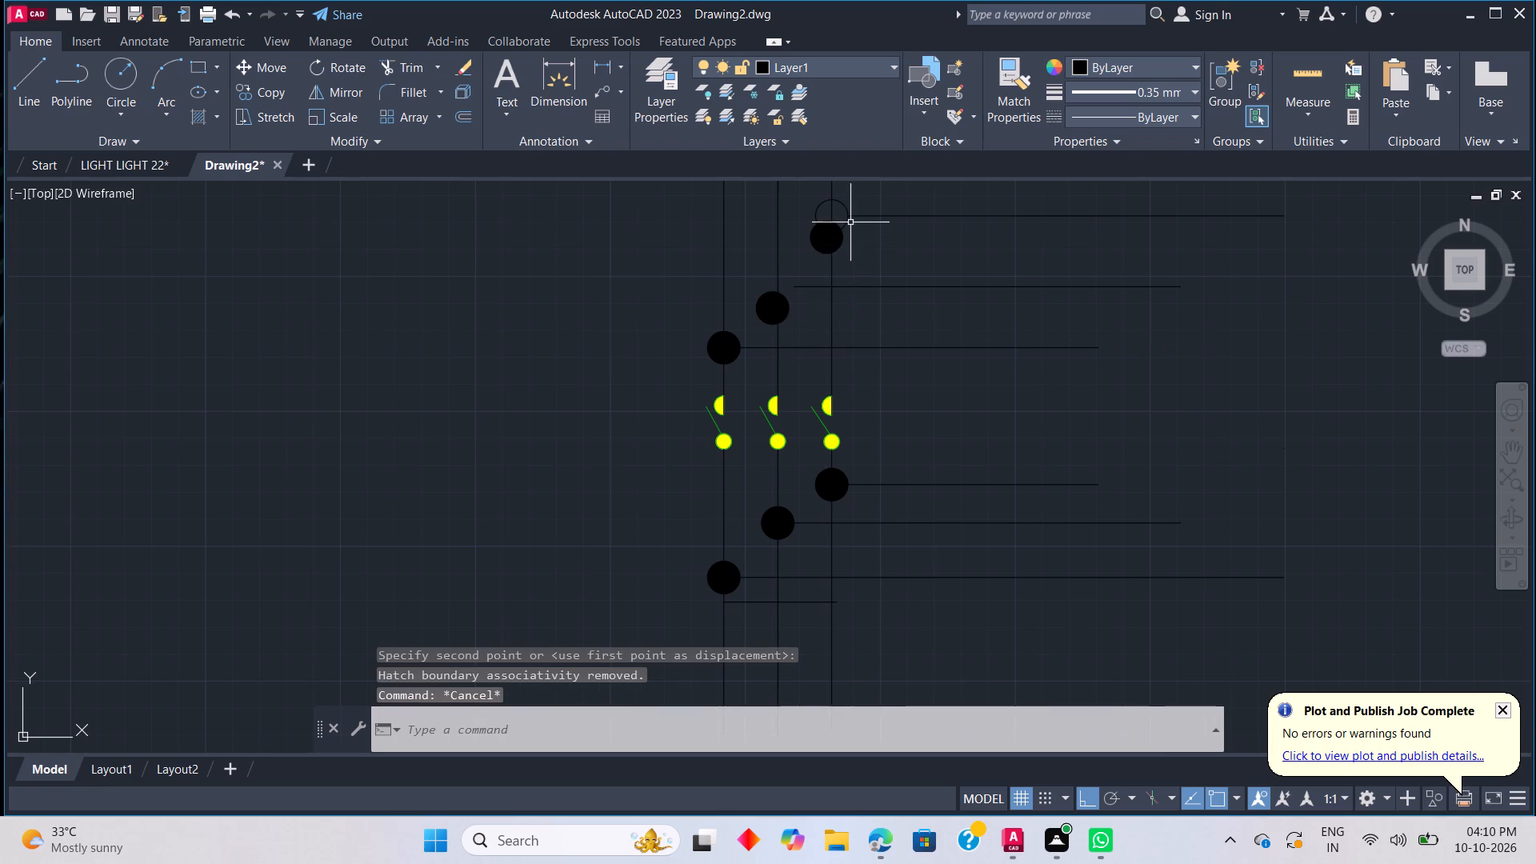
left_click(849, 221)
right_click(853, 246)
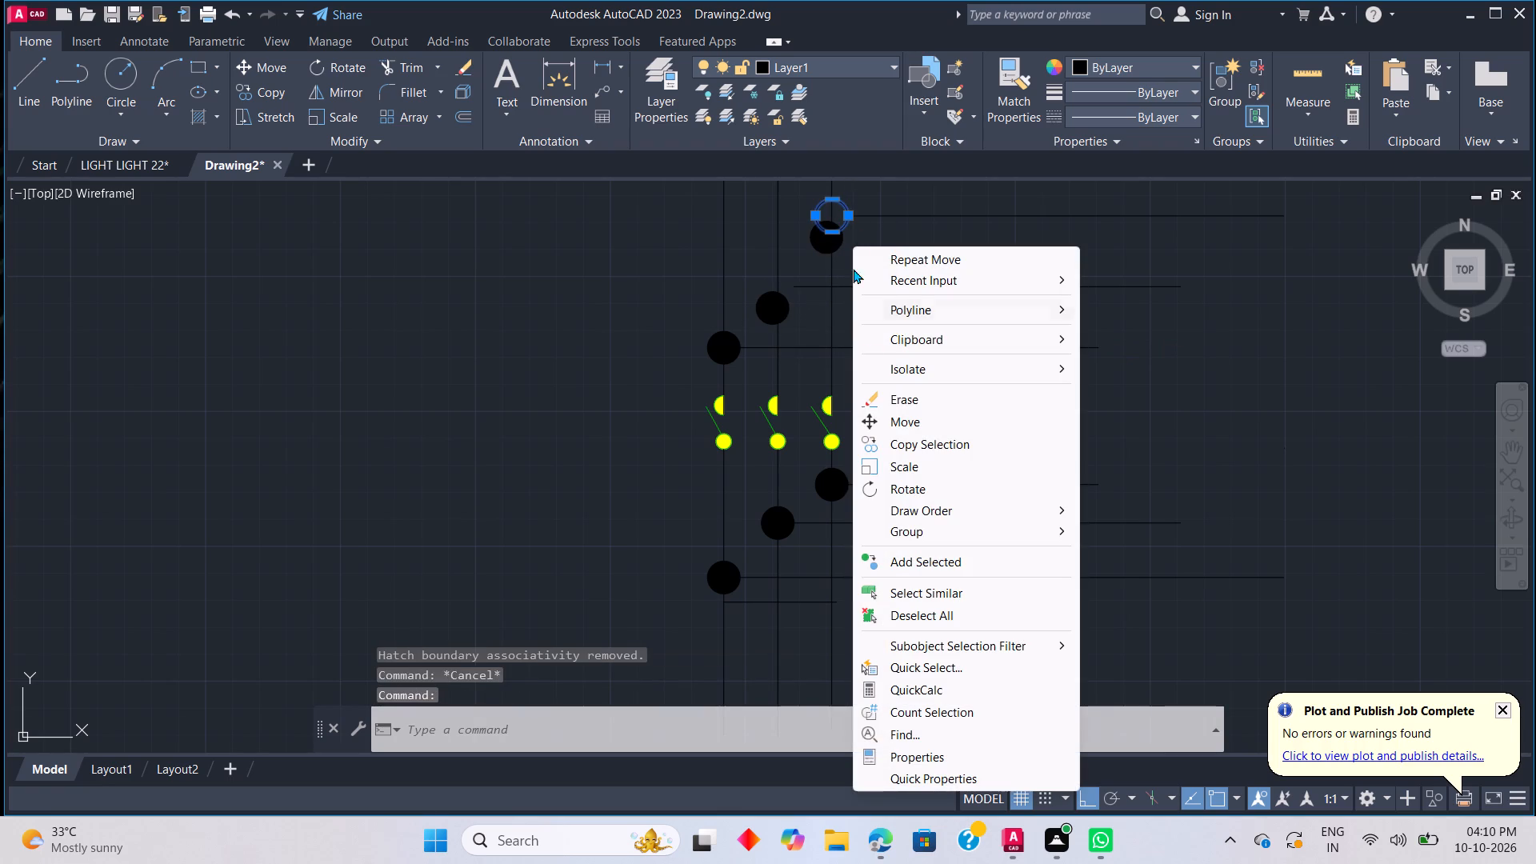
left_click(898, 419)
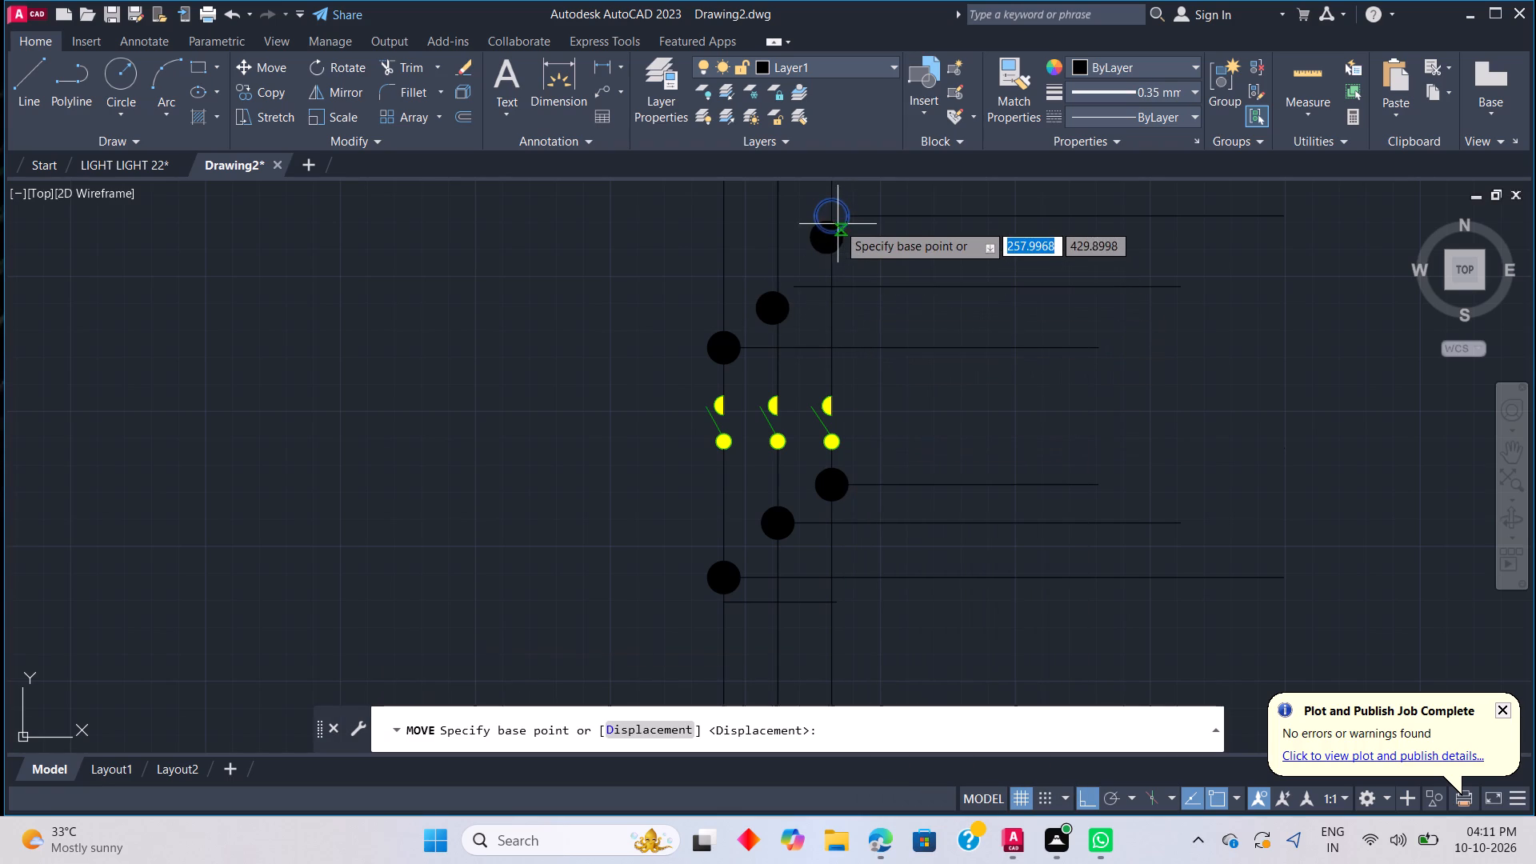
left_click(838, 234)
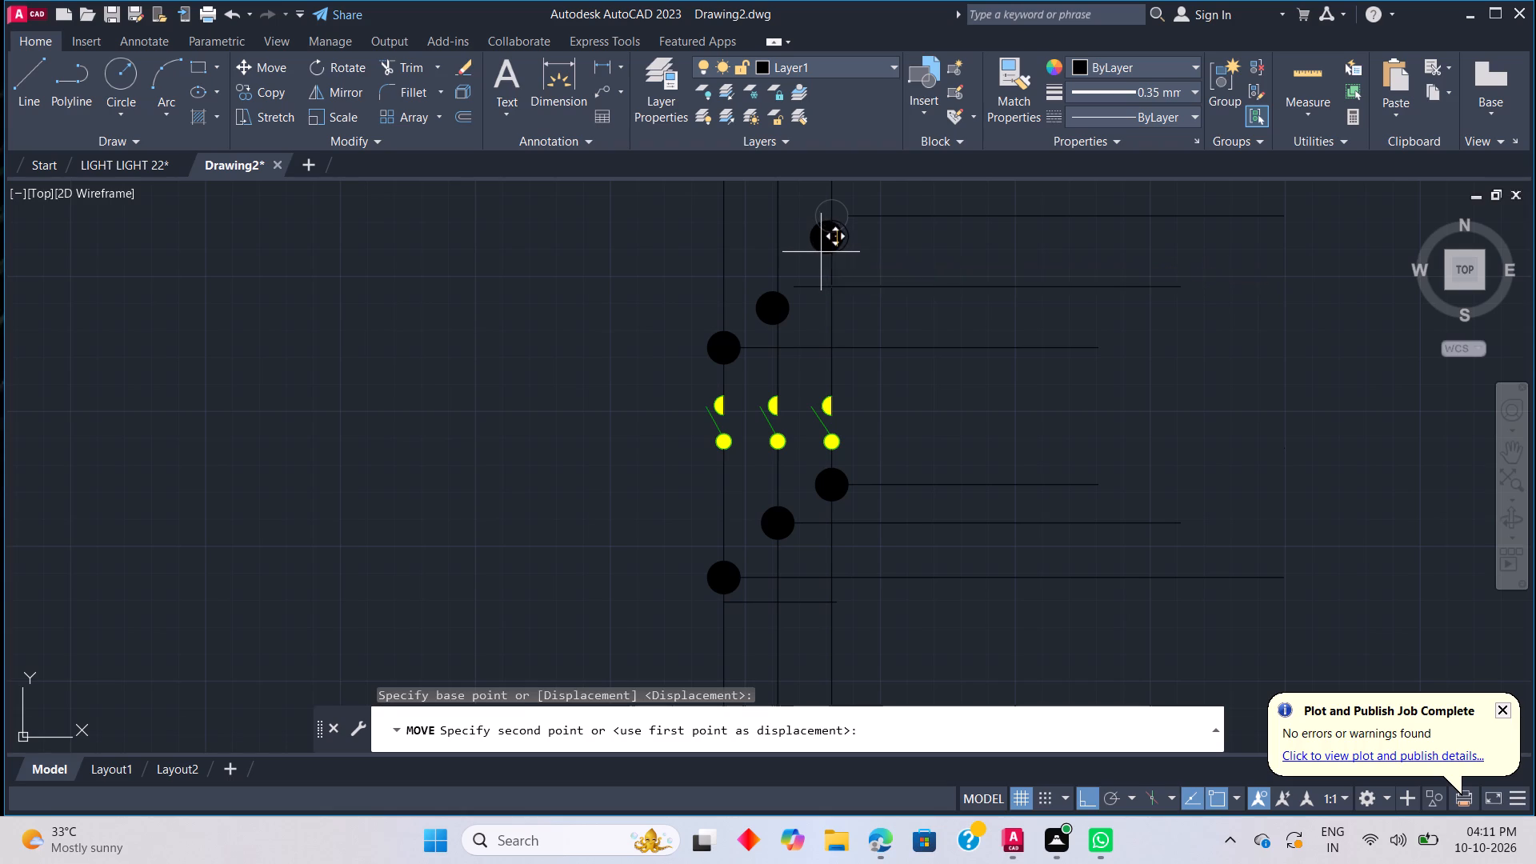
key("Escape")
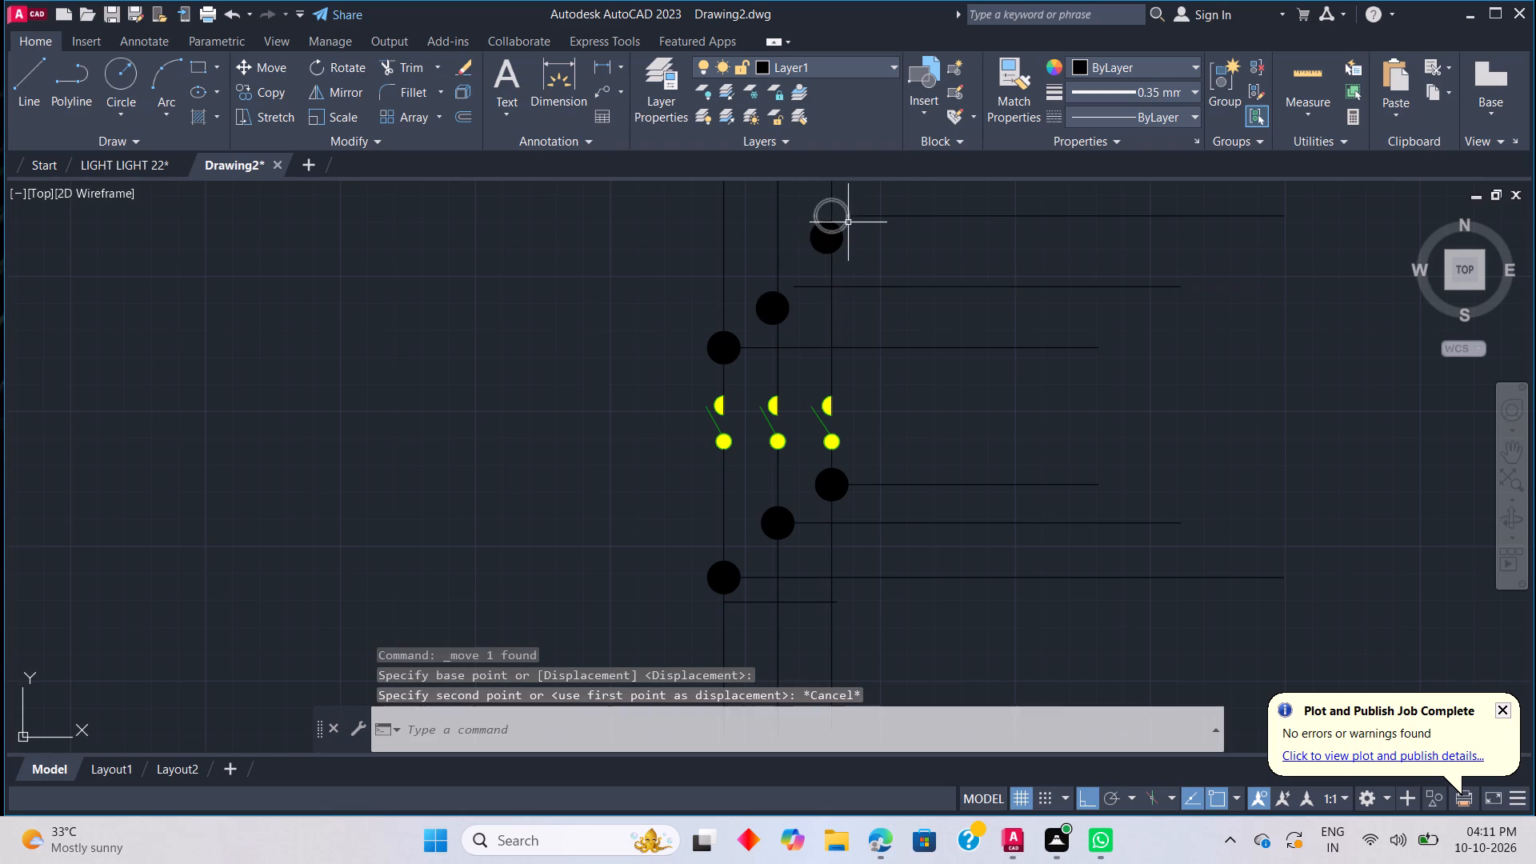
Move the topmost circle's outline about 2 units down with Ortho off, so that it surrounds the displaced black fill.
left_click(847, 222)
right_click_drag(850, 231, 850, 238)
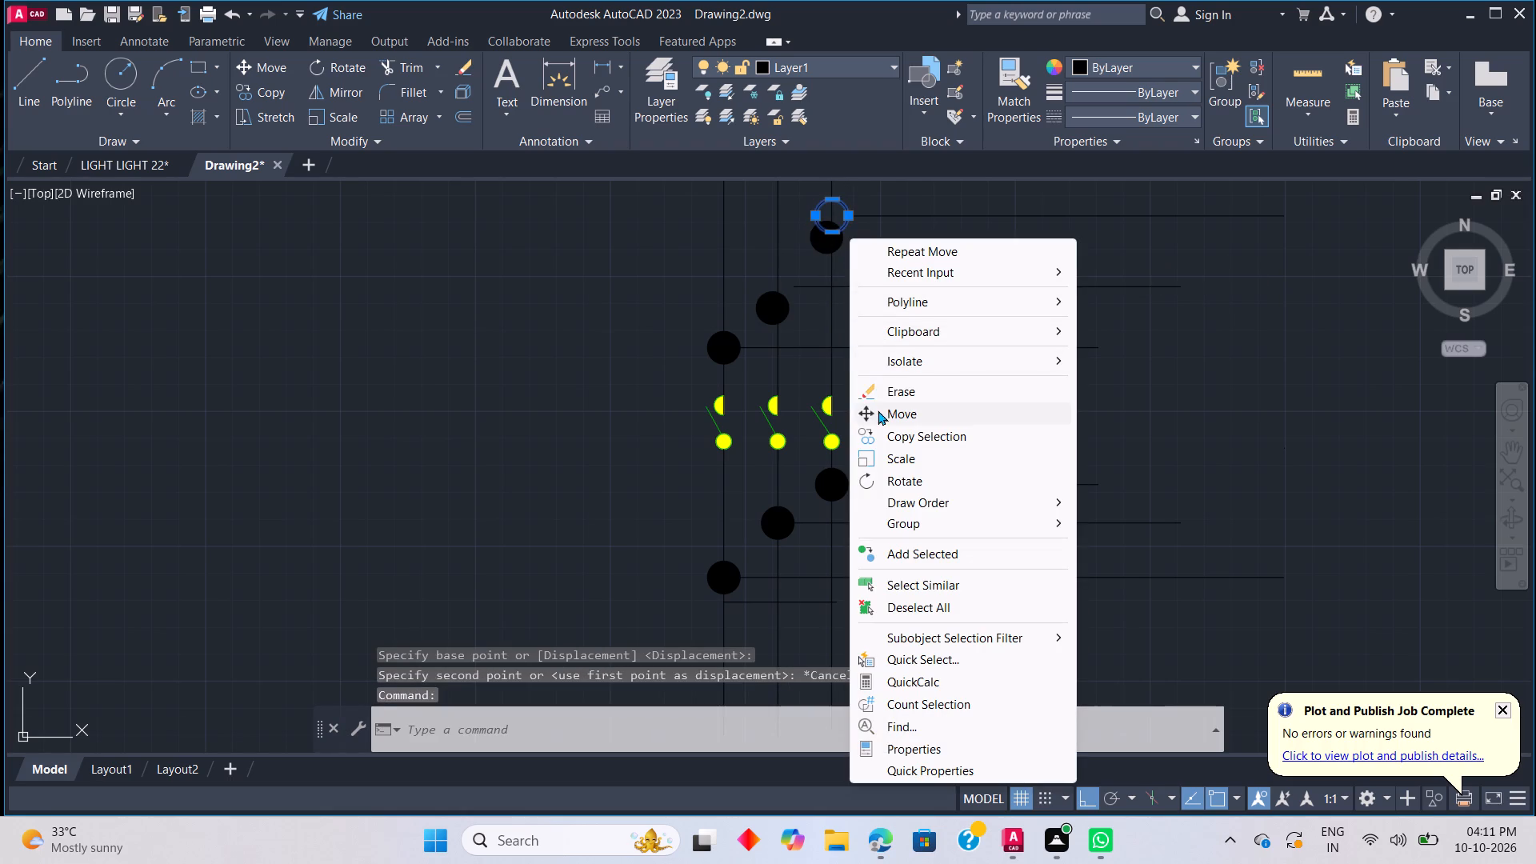
left_click(878, 410)
left_click(829, 216)
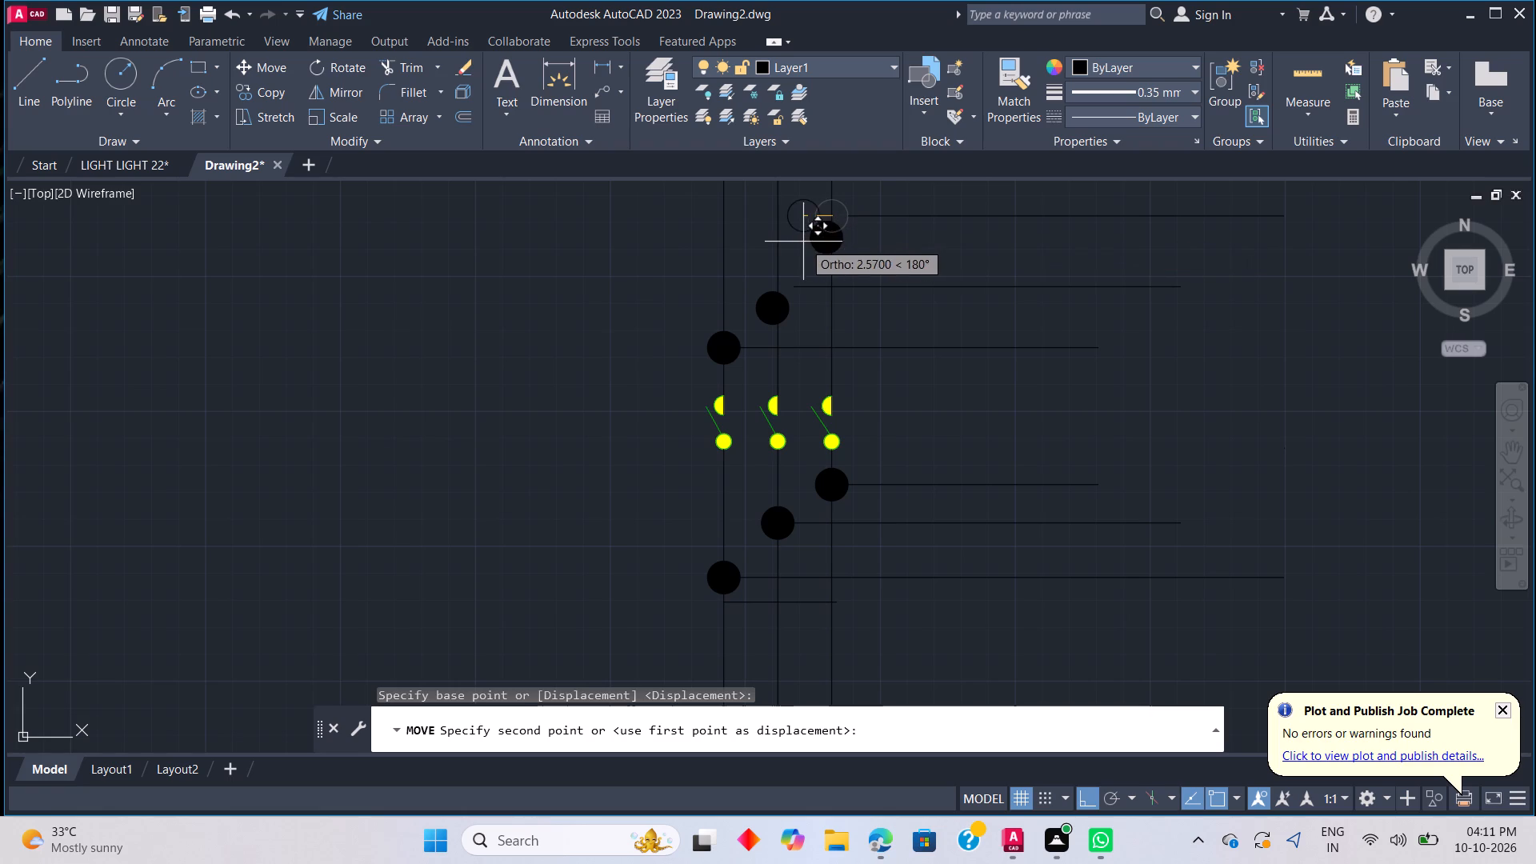
scroll(816, 253, "up", 2)
middle_click_drag(820, 226, 831, 264)
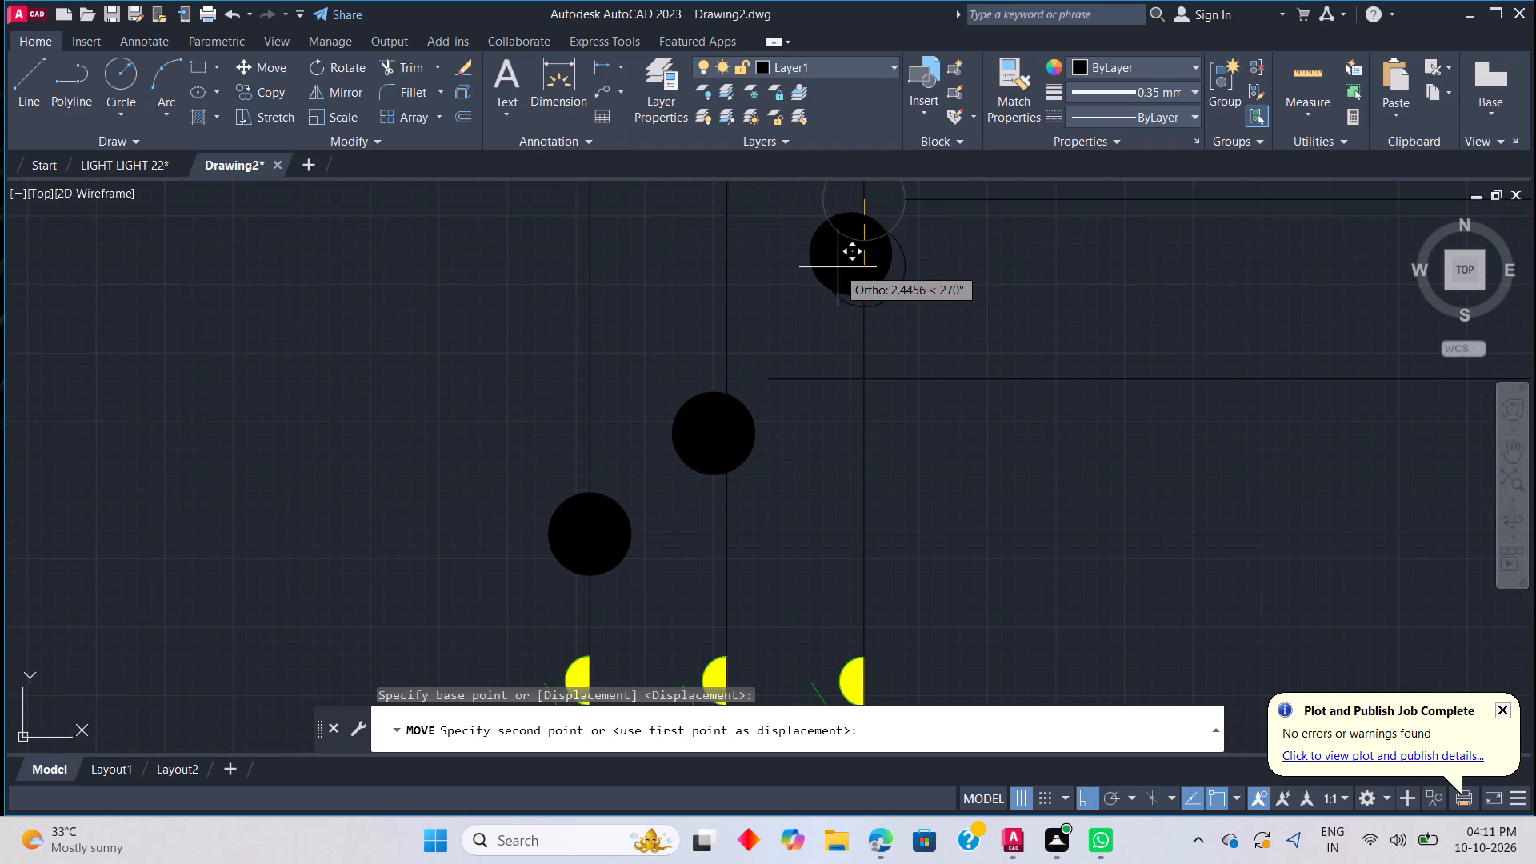
scroll(826, 248, "up", 1)
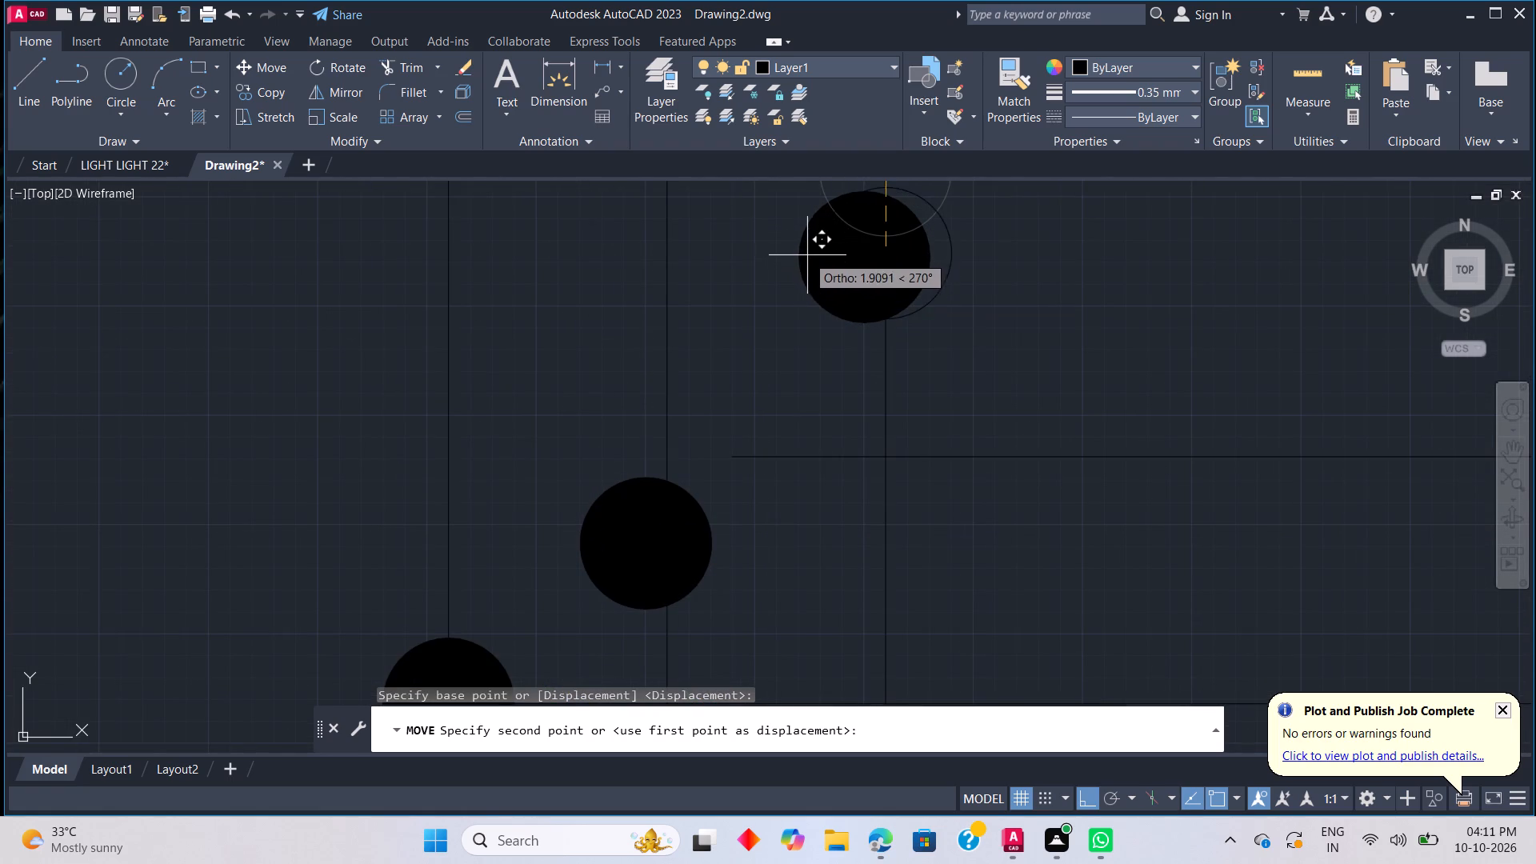
key("ctrl+z")
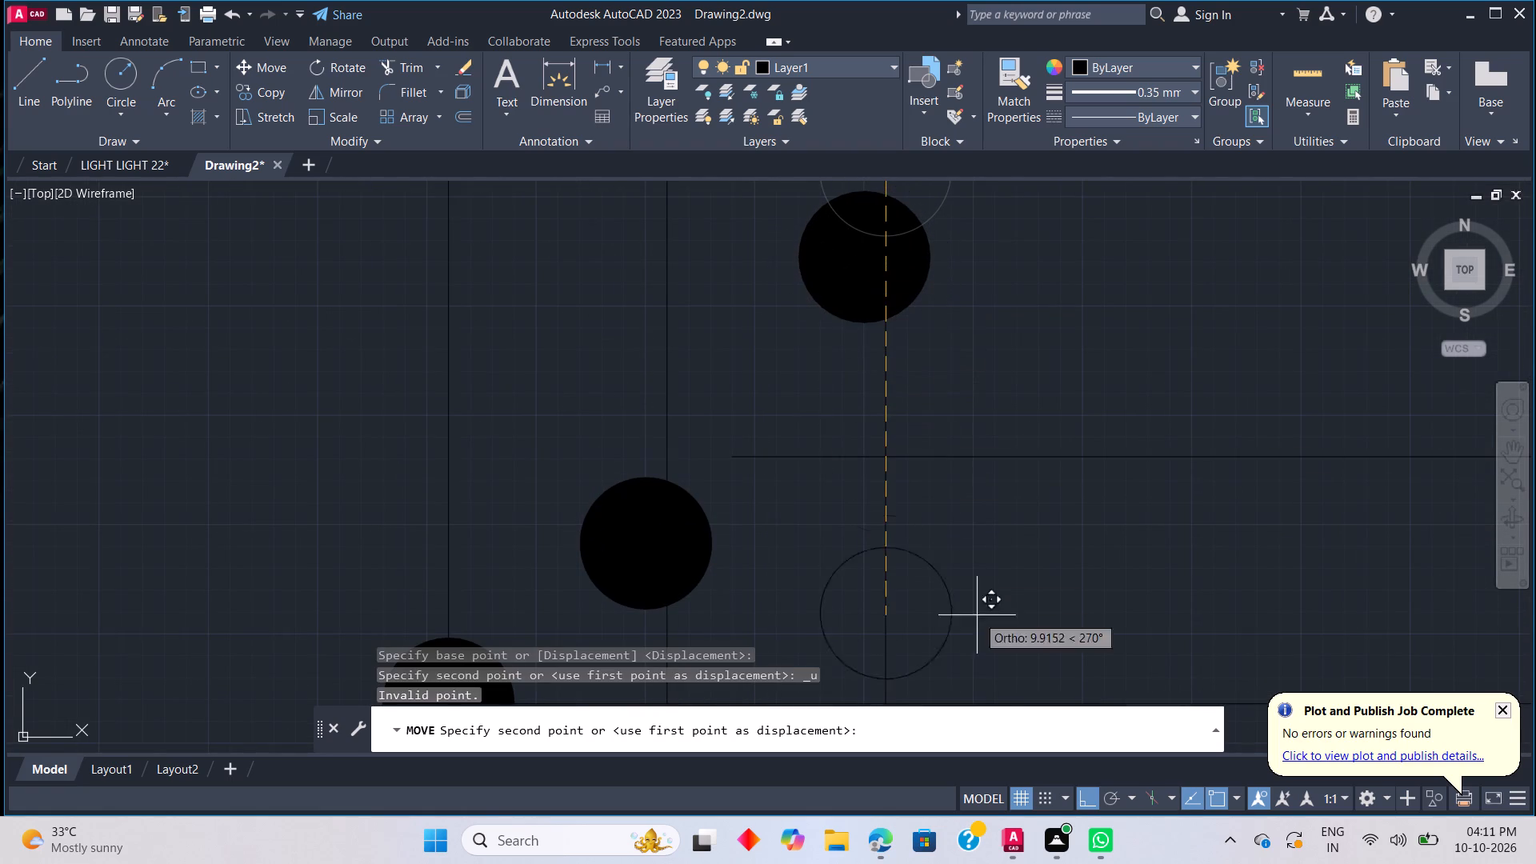
left_click(1084, 789)
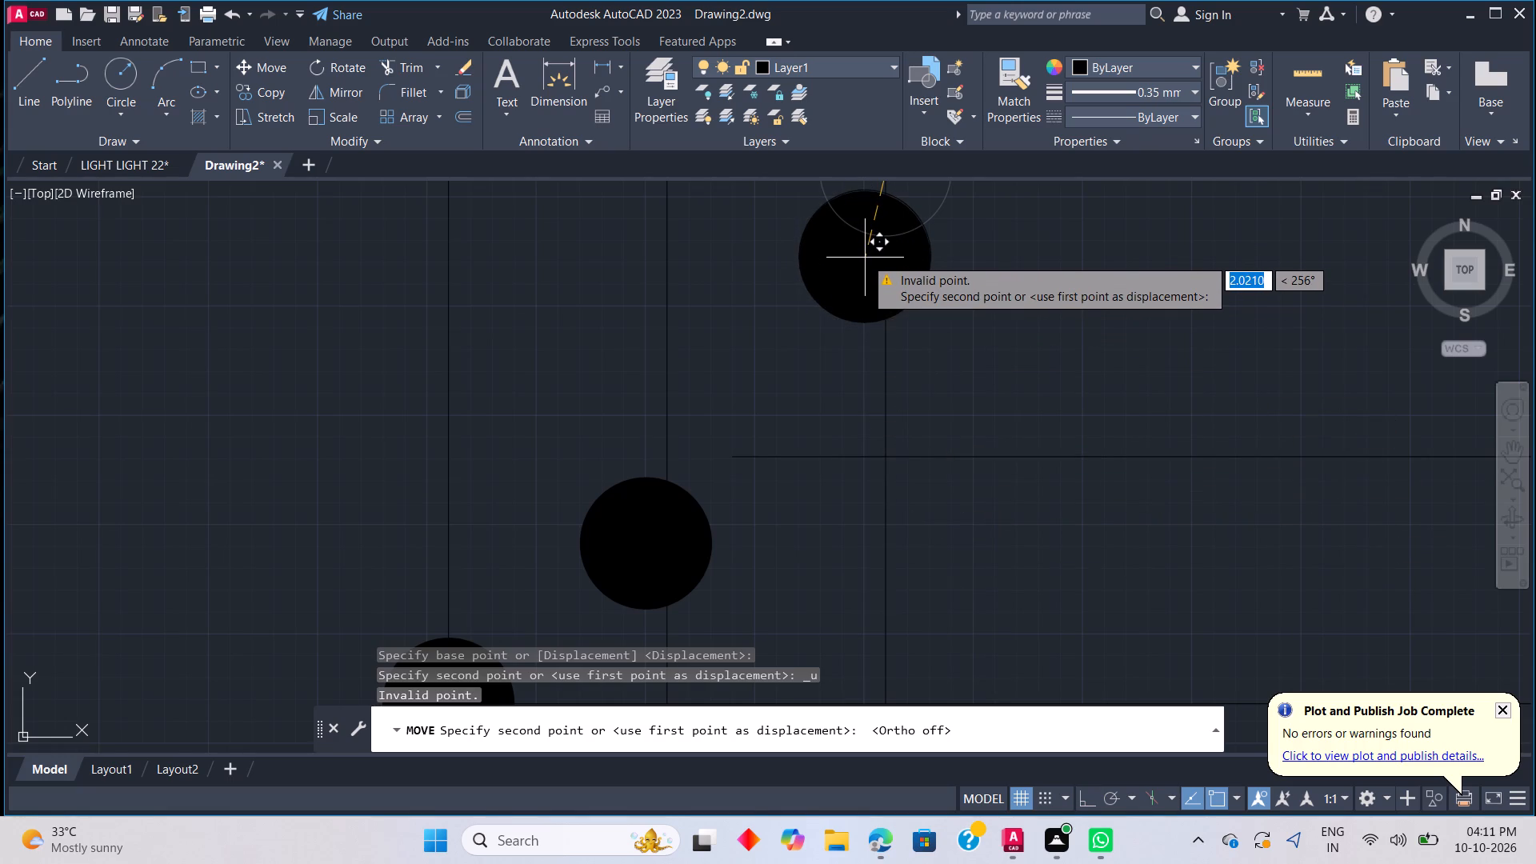
left_click(865, 257)
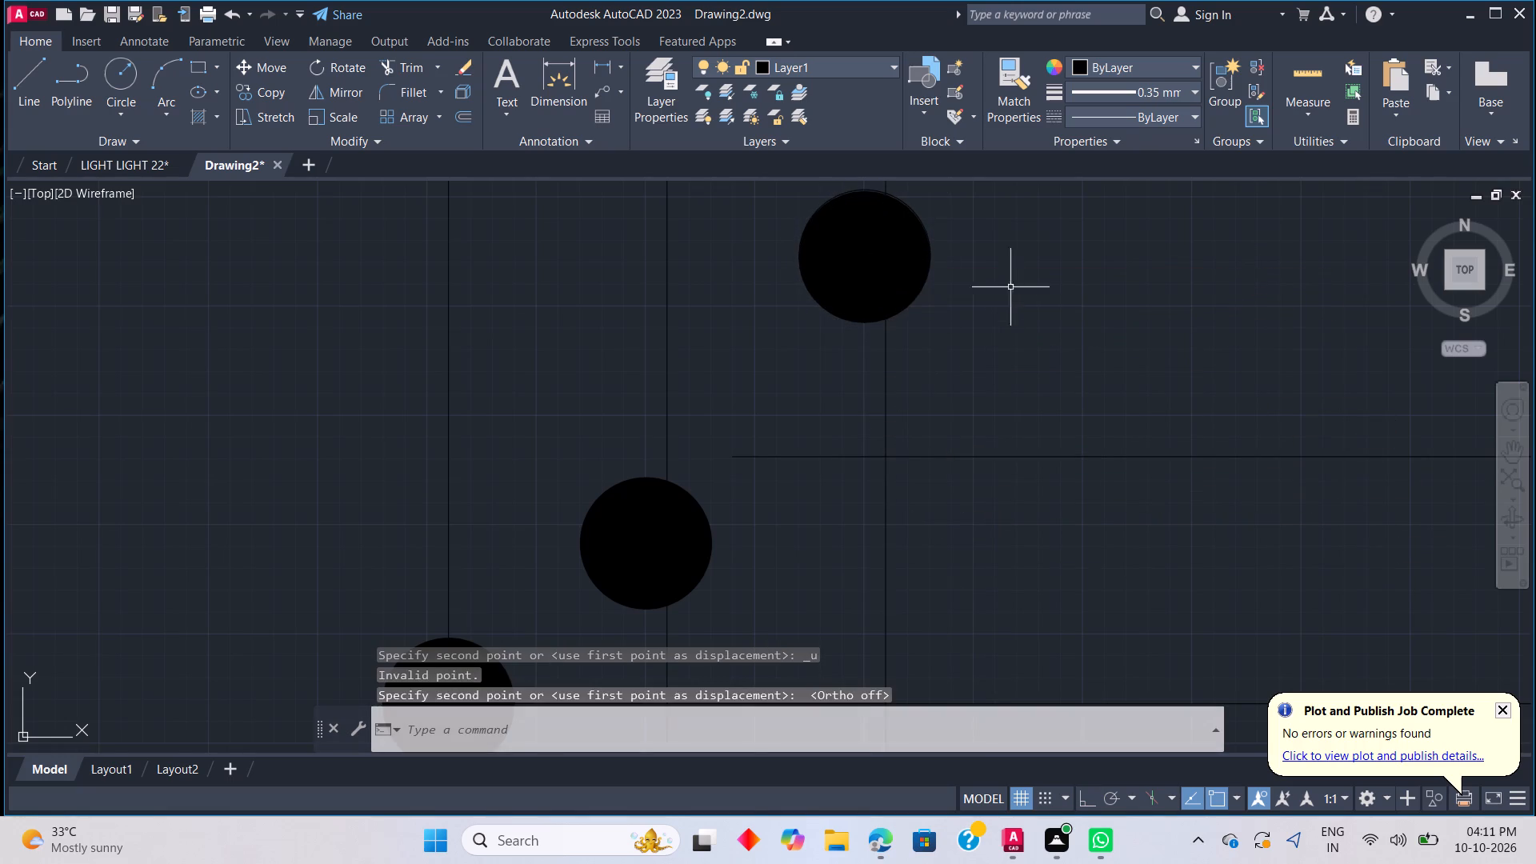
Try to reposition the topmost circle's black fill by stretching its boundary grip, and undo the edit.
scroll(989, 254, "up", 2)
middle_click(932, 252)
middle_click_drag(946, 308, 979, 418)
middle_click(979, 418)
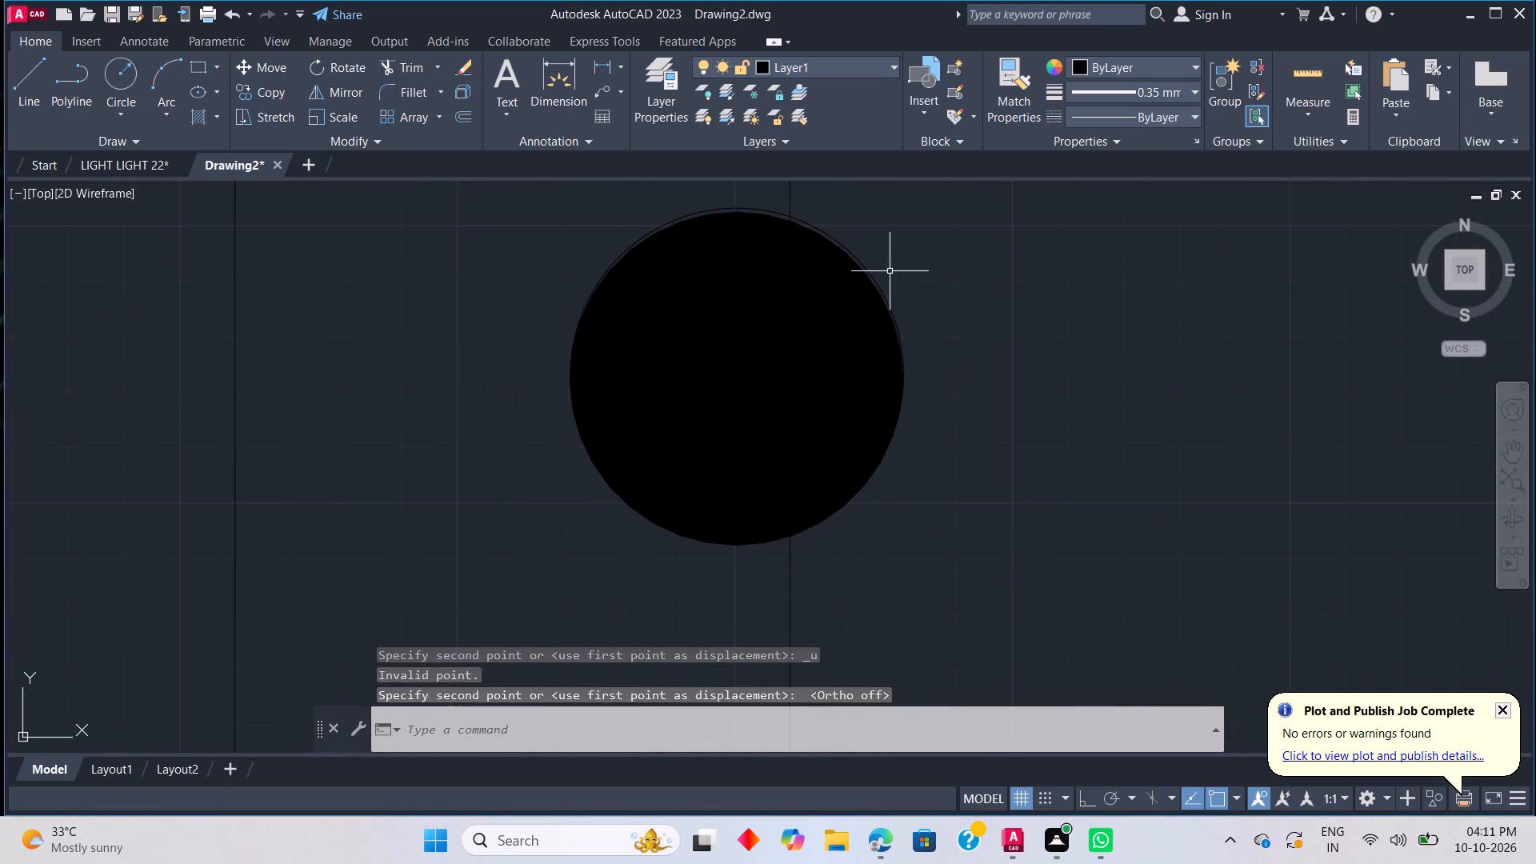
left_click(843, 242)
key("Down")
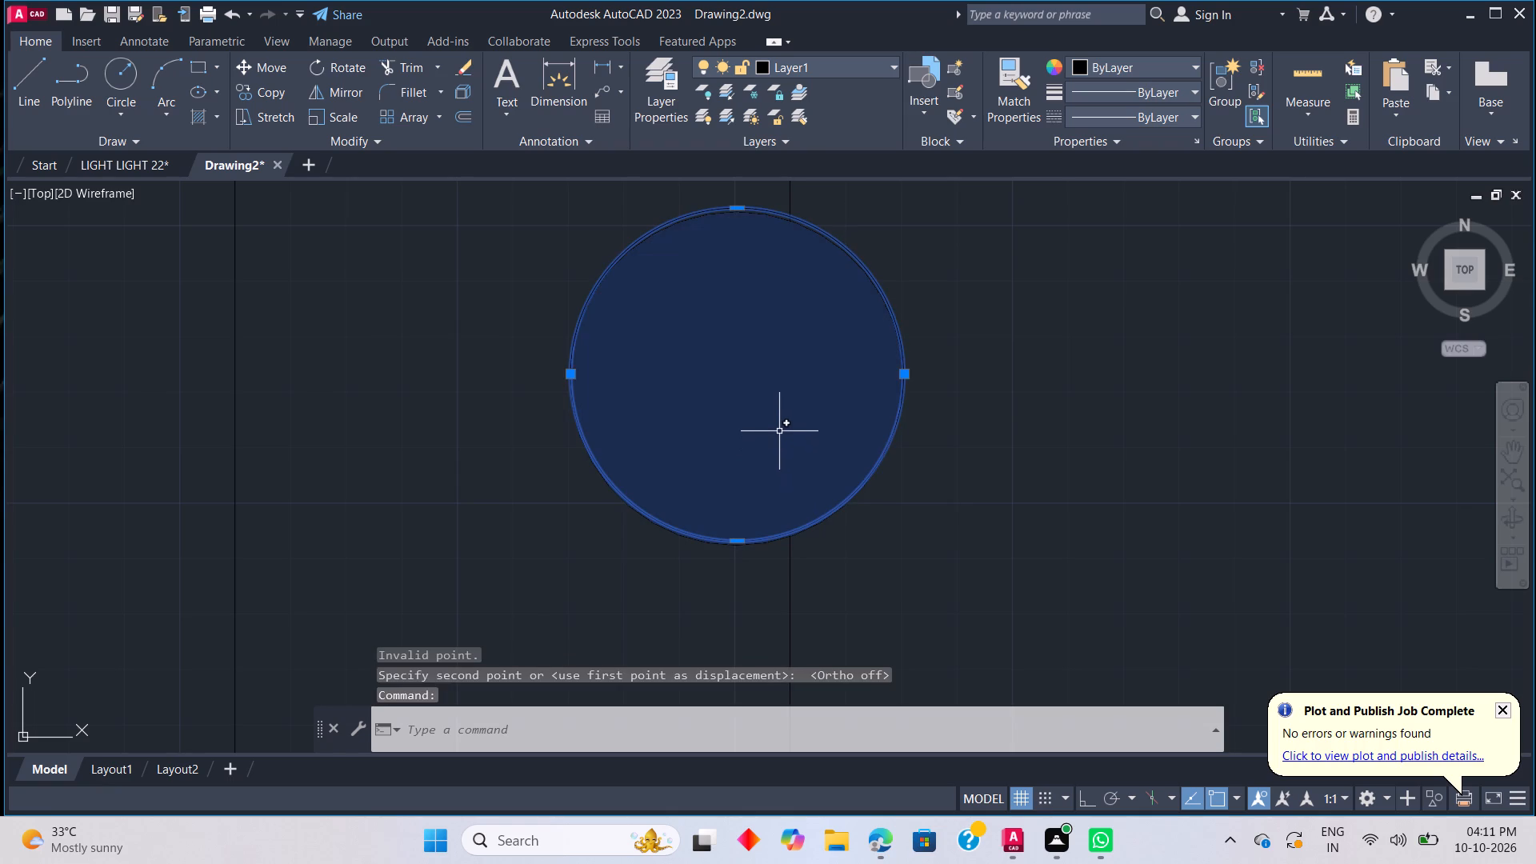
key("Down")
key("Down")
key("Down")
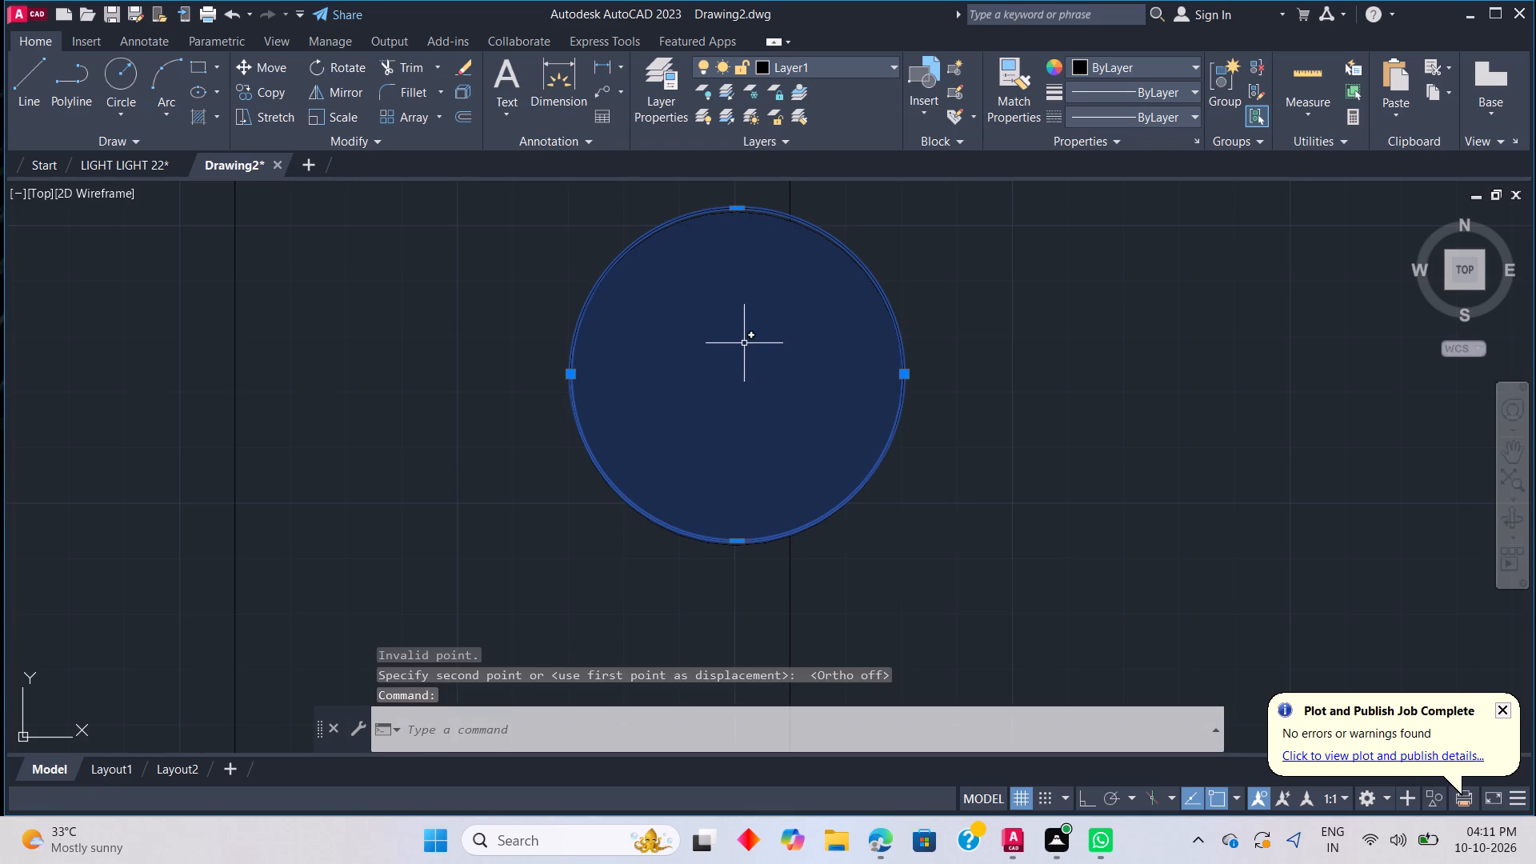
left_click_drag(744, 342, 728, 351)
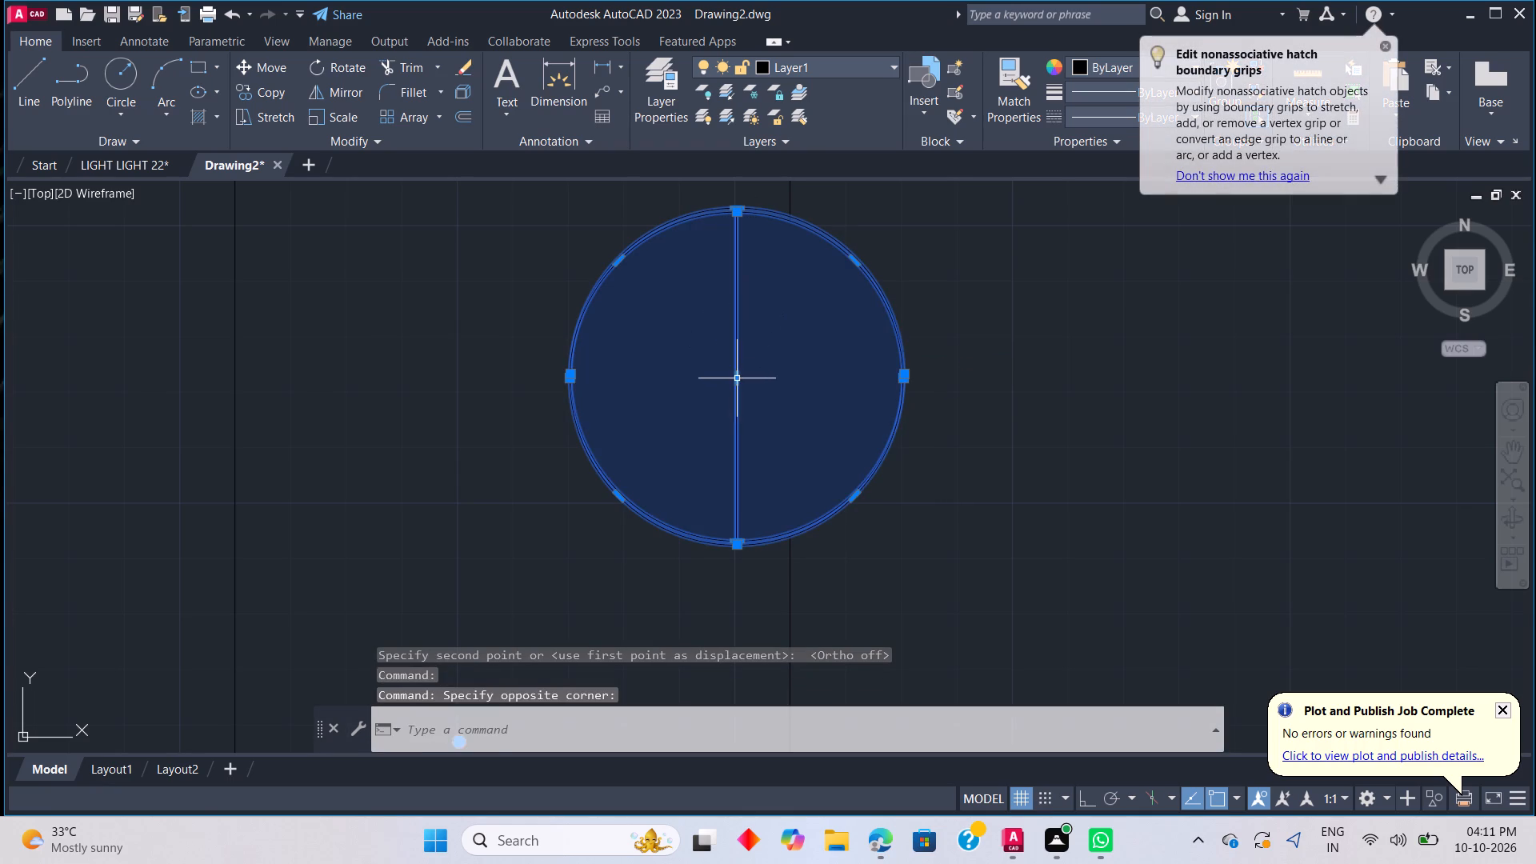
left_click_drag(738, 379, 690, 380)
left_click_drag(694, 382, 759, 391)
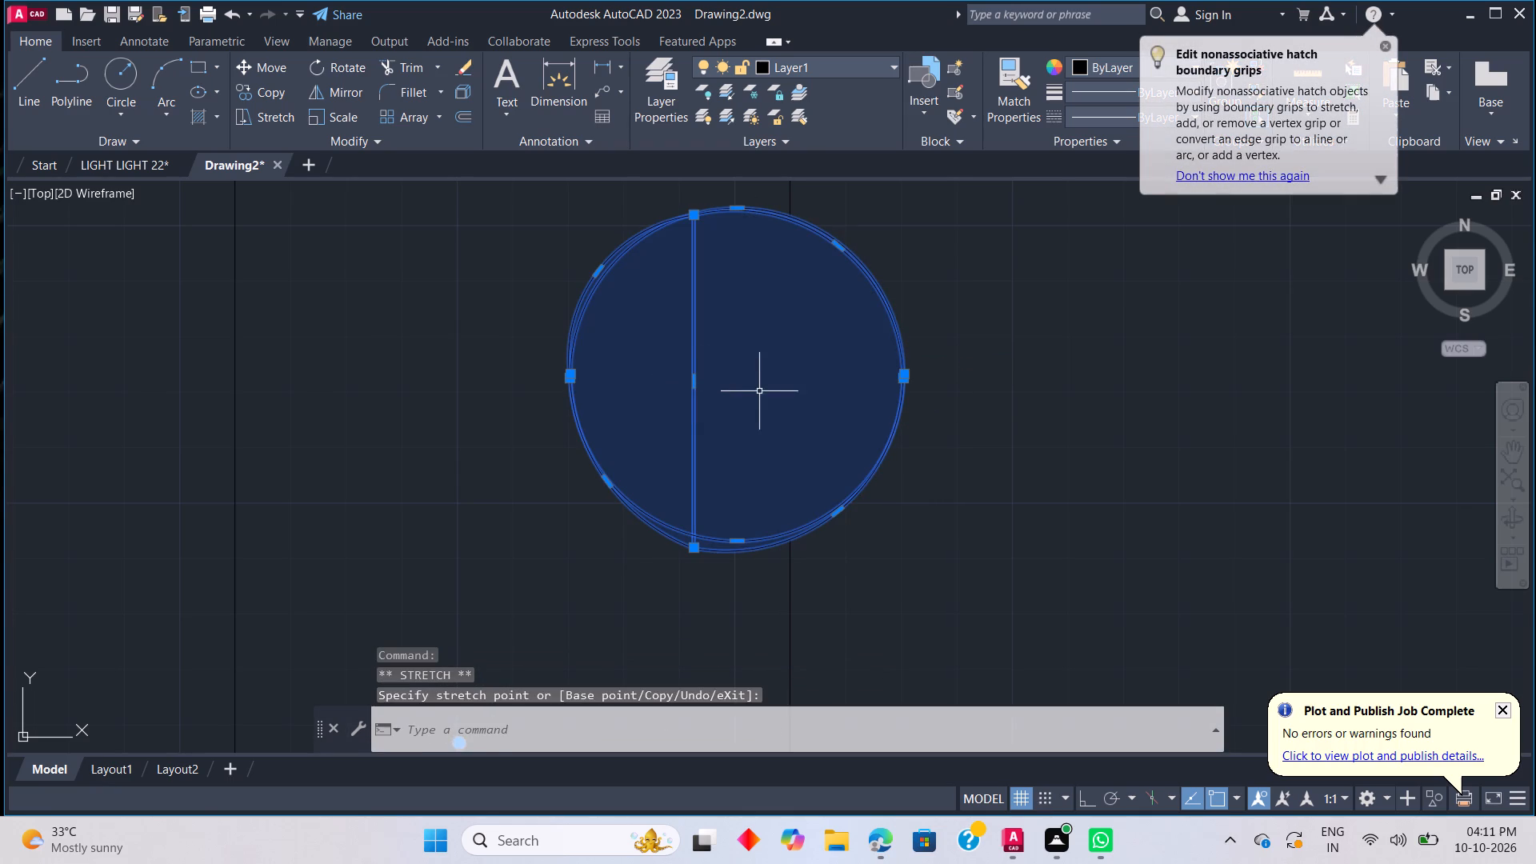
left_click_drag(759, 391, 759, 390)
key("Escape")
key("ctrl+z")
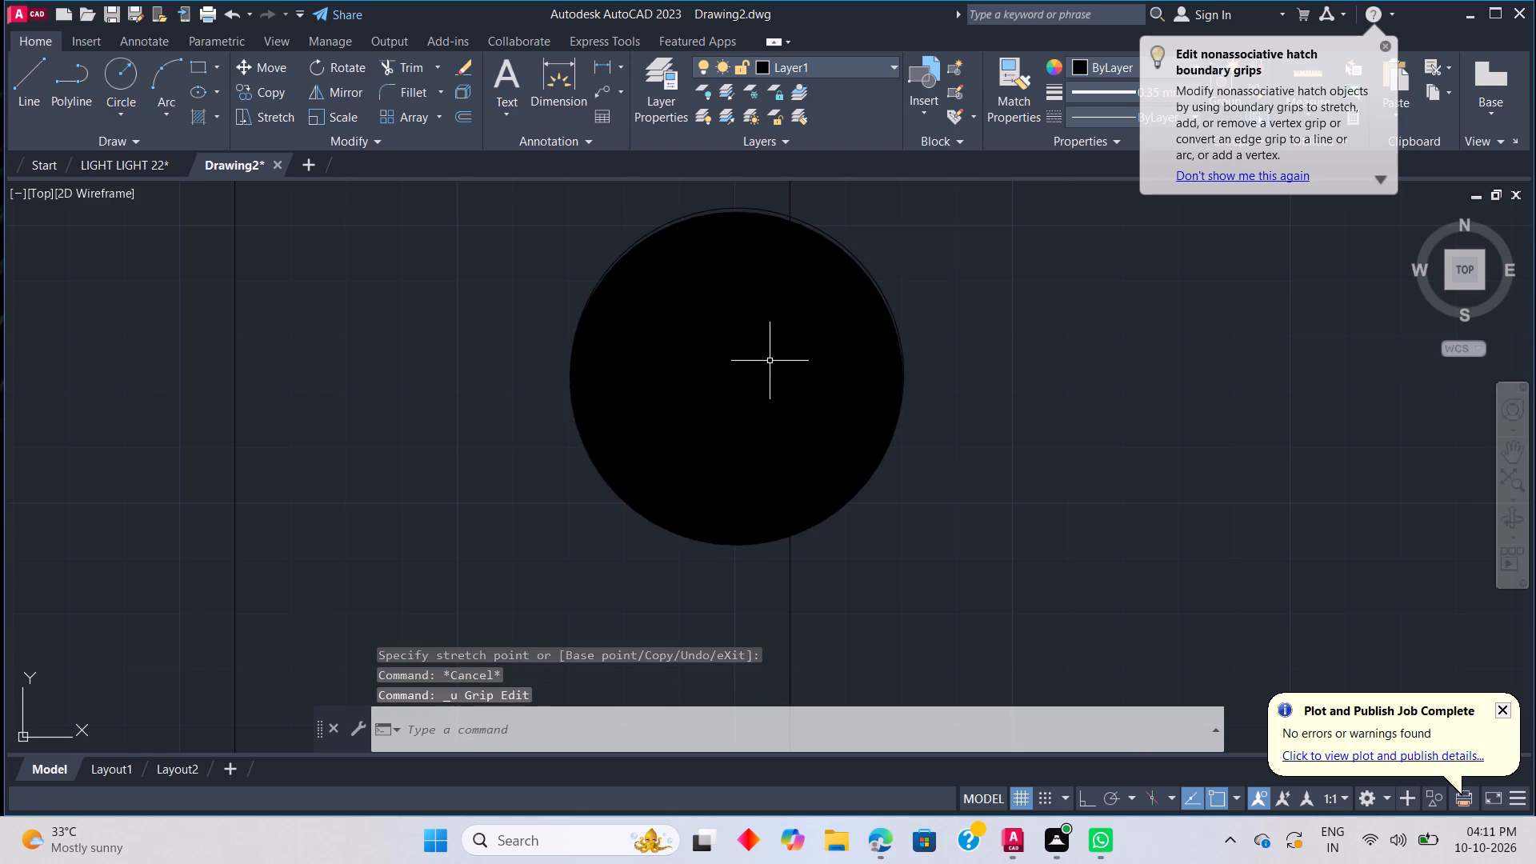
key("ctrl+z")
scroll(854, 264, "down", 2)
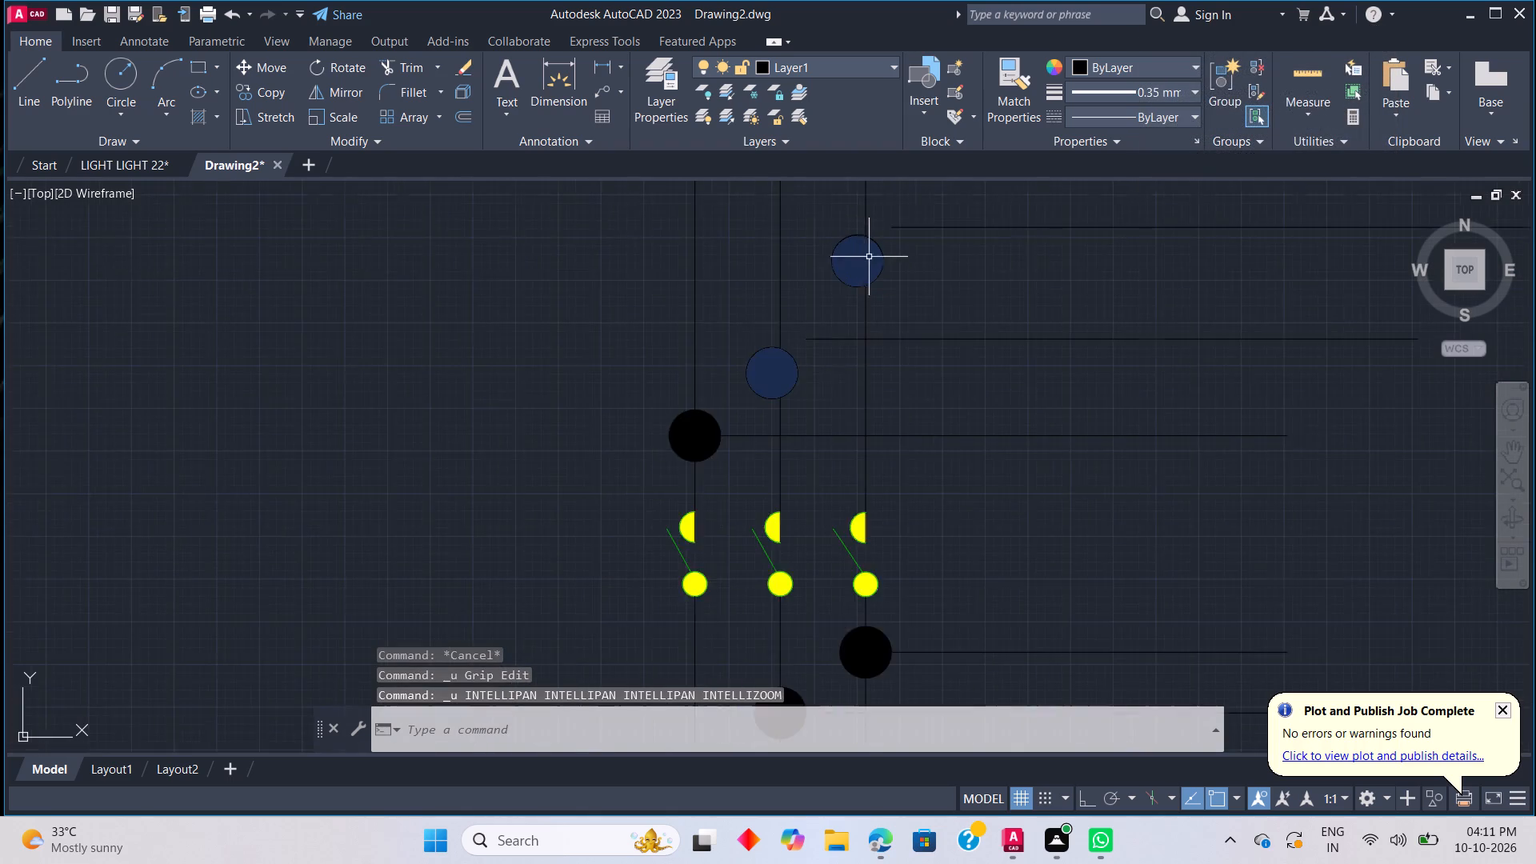
Move the topmost circle together with the black fill it shares with the middle circle sideways, centring it on the third vertical.
scroll(870, 256, "up", 5)
middle_click_drag(883, 267, 906, 396)
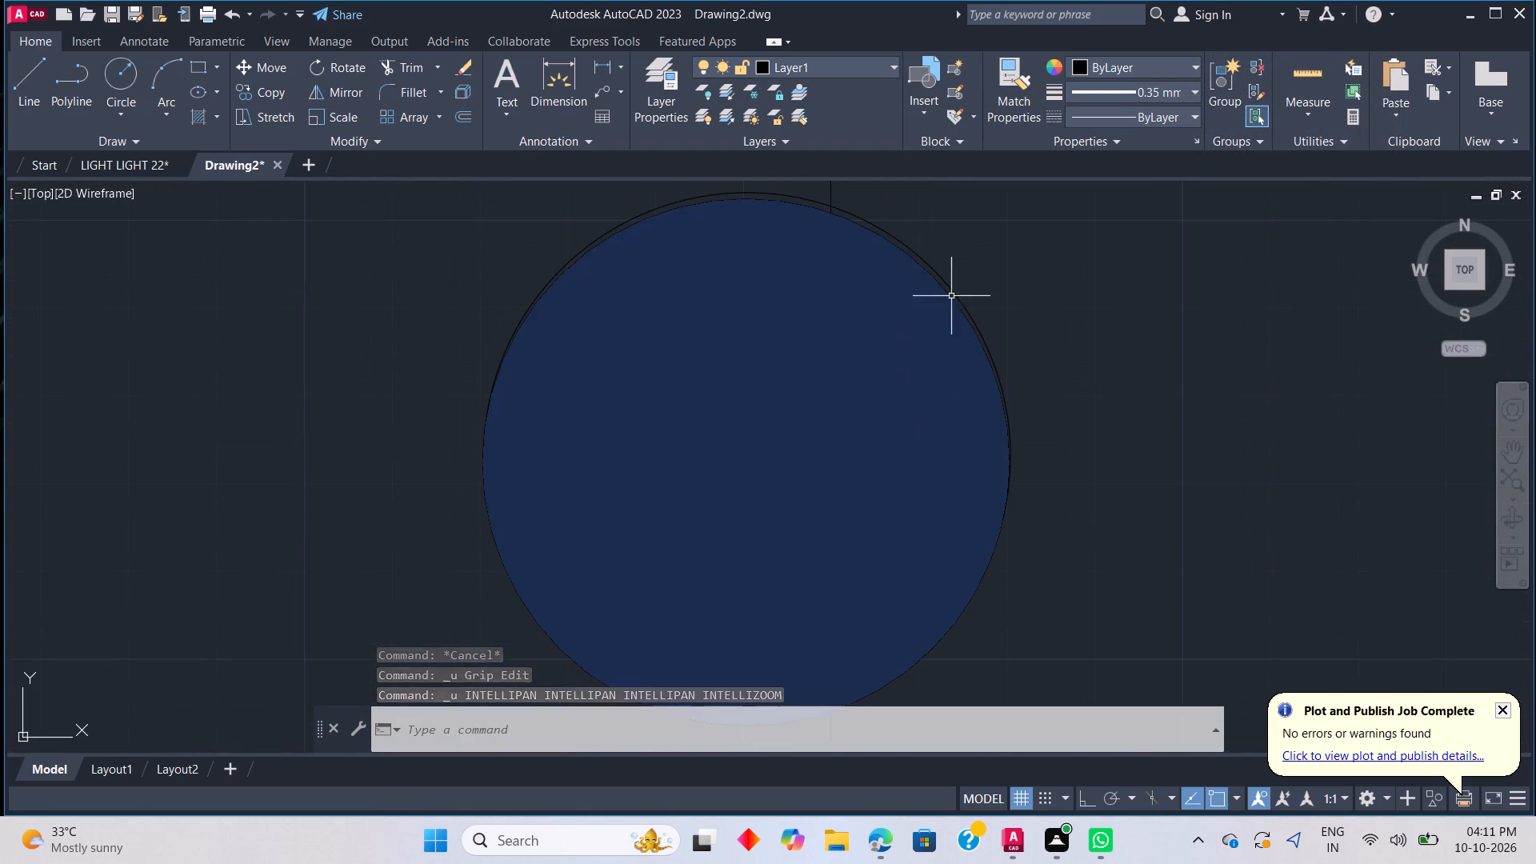
scroll(952, 292, "up", 2)
left_click(953, 291)
scroll(950, 291, "down", 4)
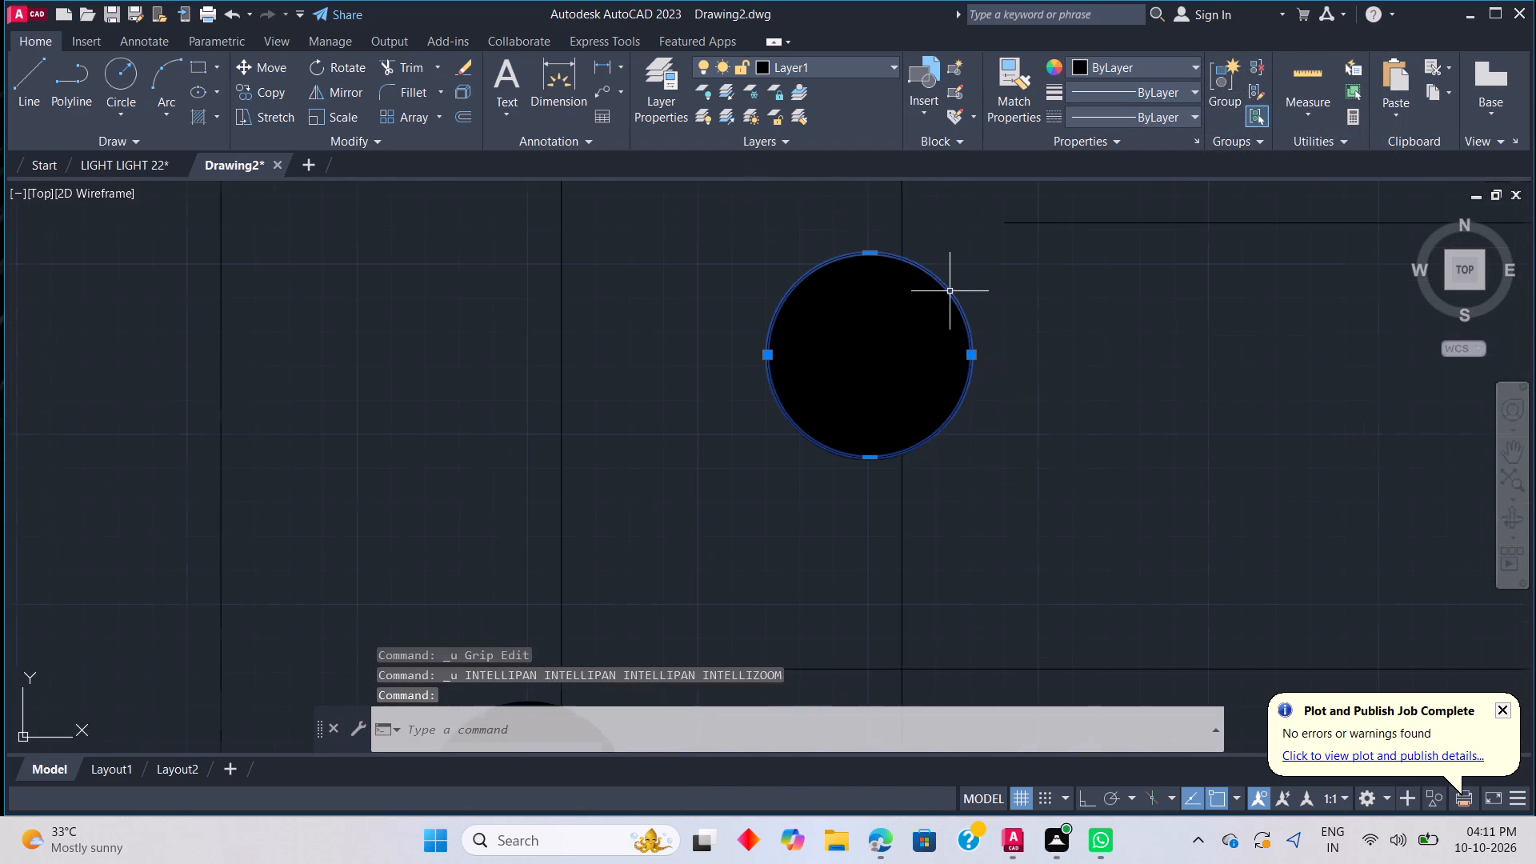
right_click(900, 358)
key("Escape")
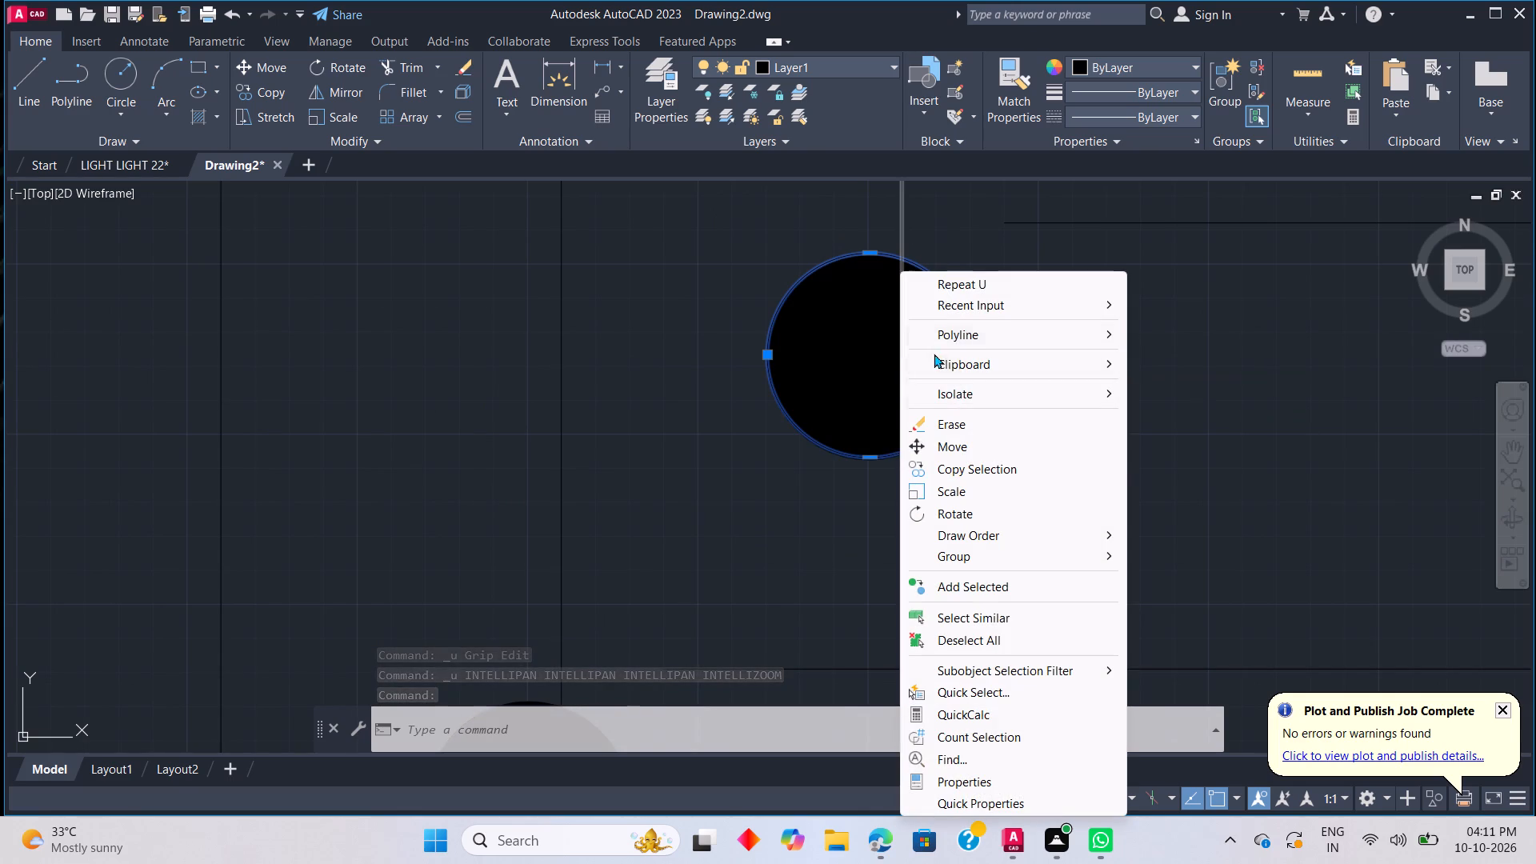
key("Escape")
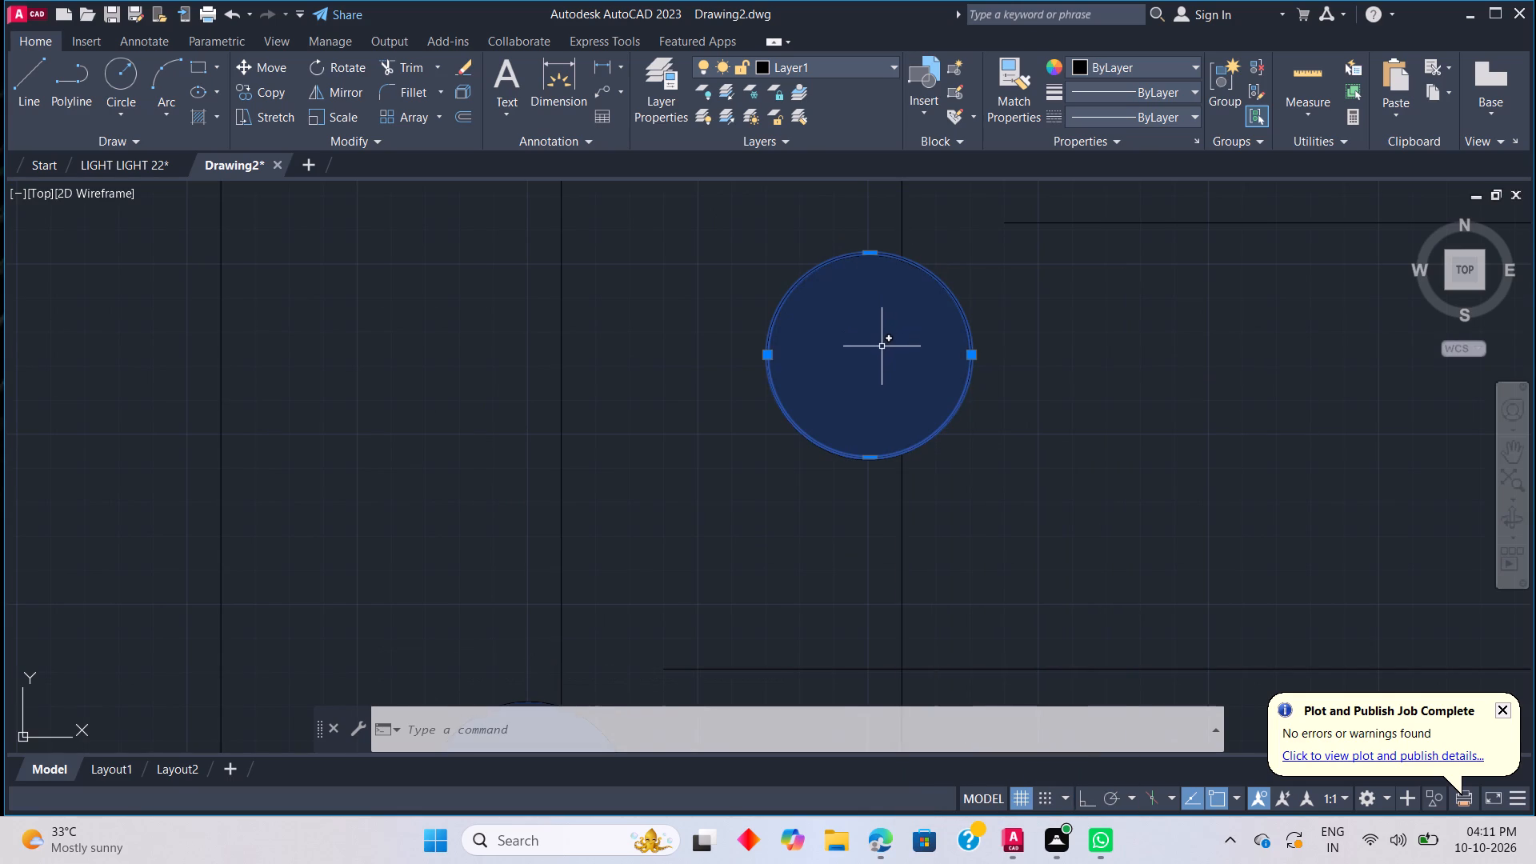
right_click(881, 350)
key("Escape")
left_click(870, 356)
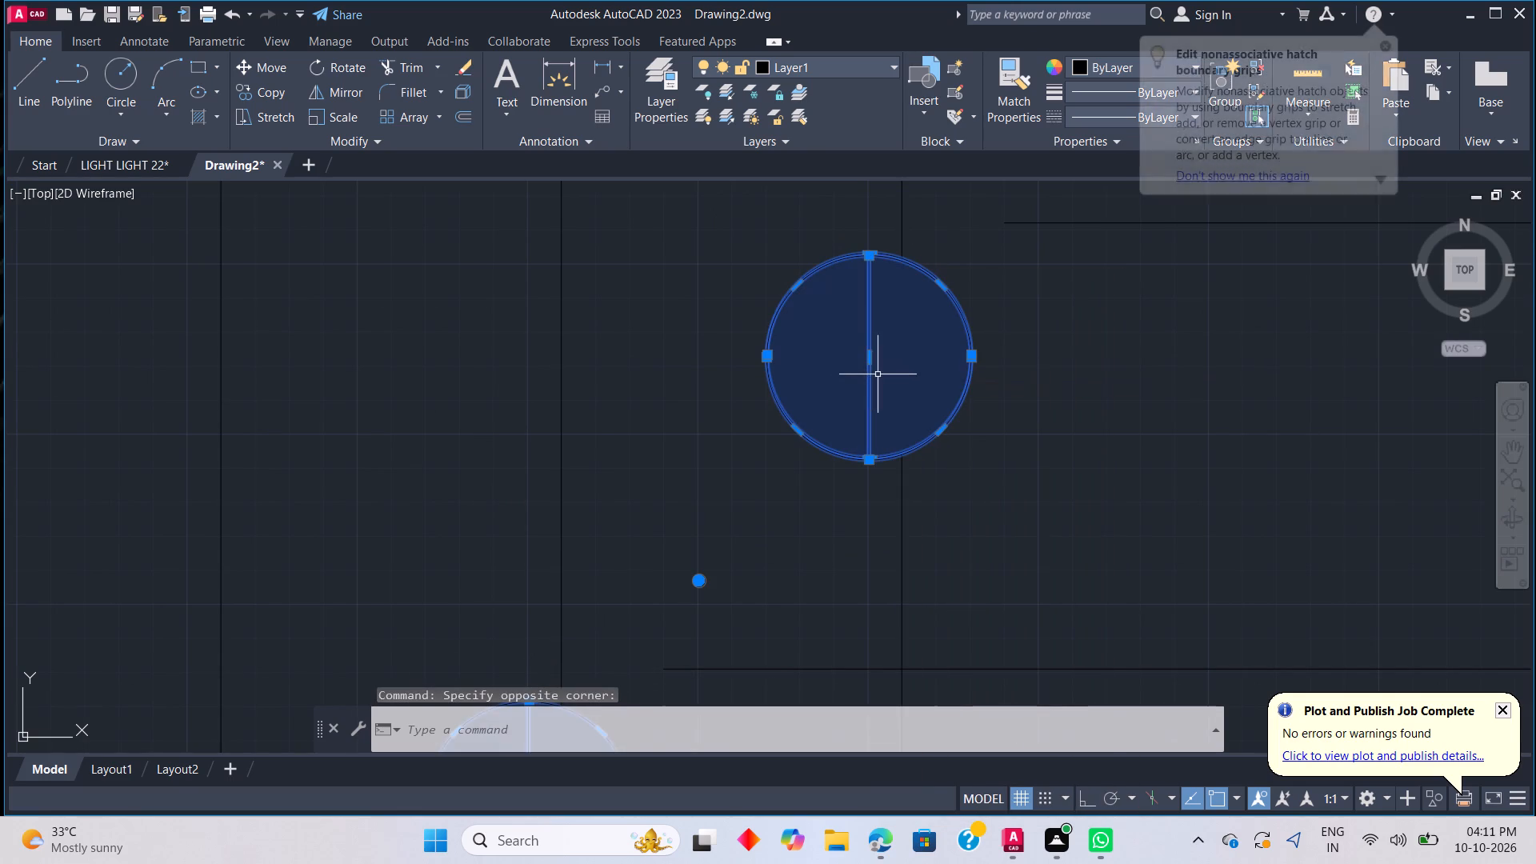
right_click(886, 375)
left_click(919, 471)
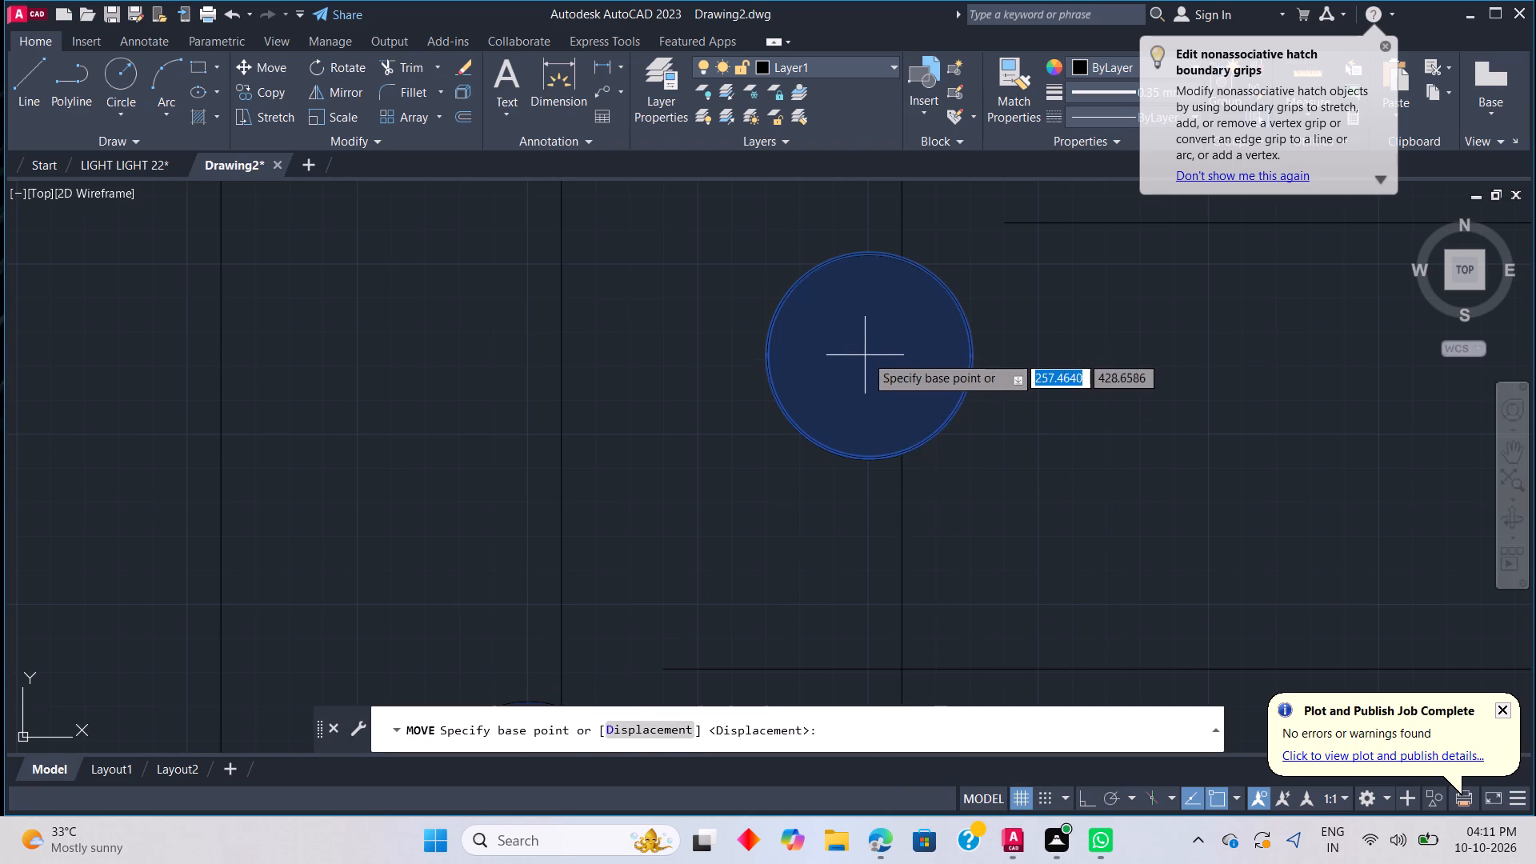
left_click(869, 363)
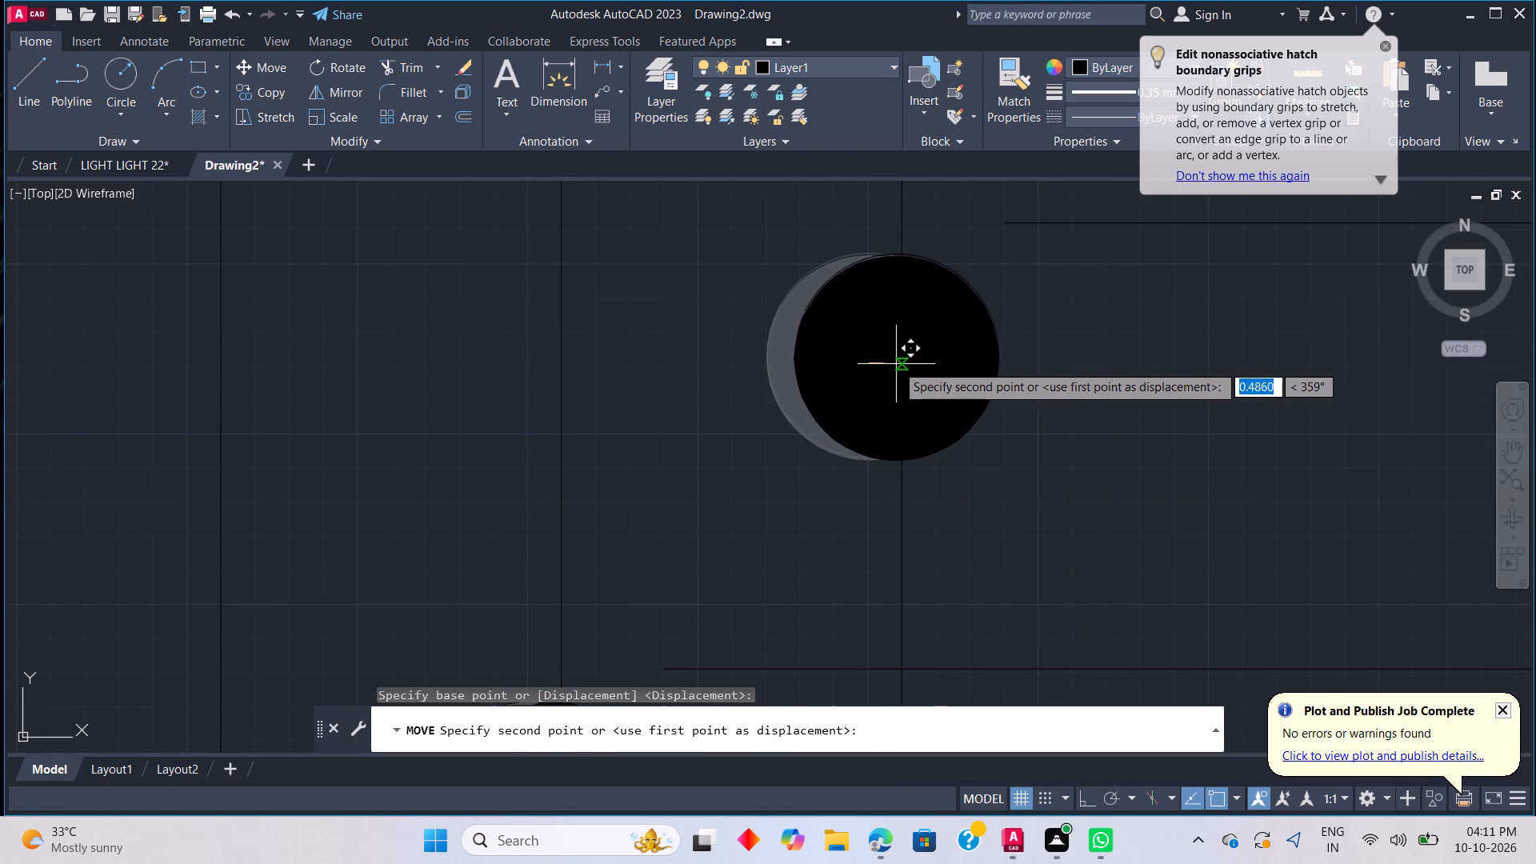
left_click(896, 364)
key("Escape")
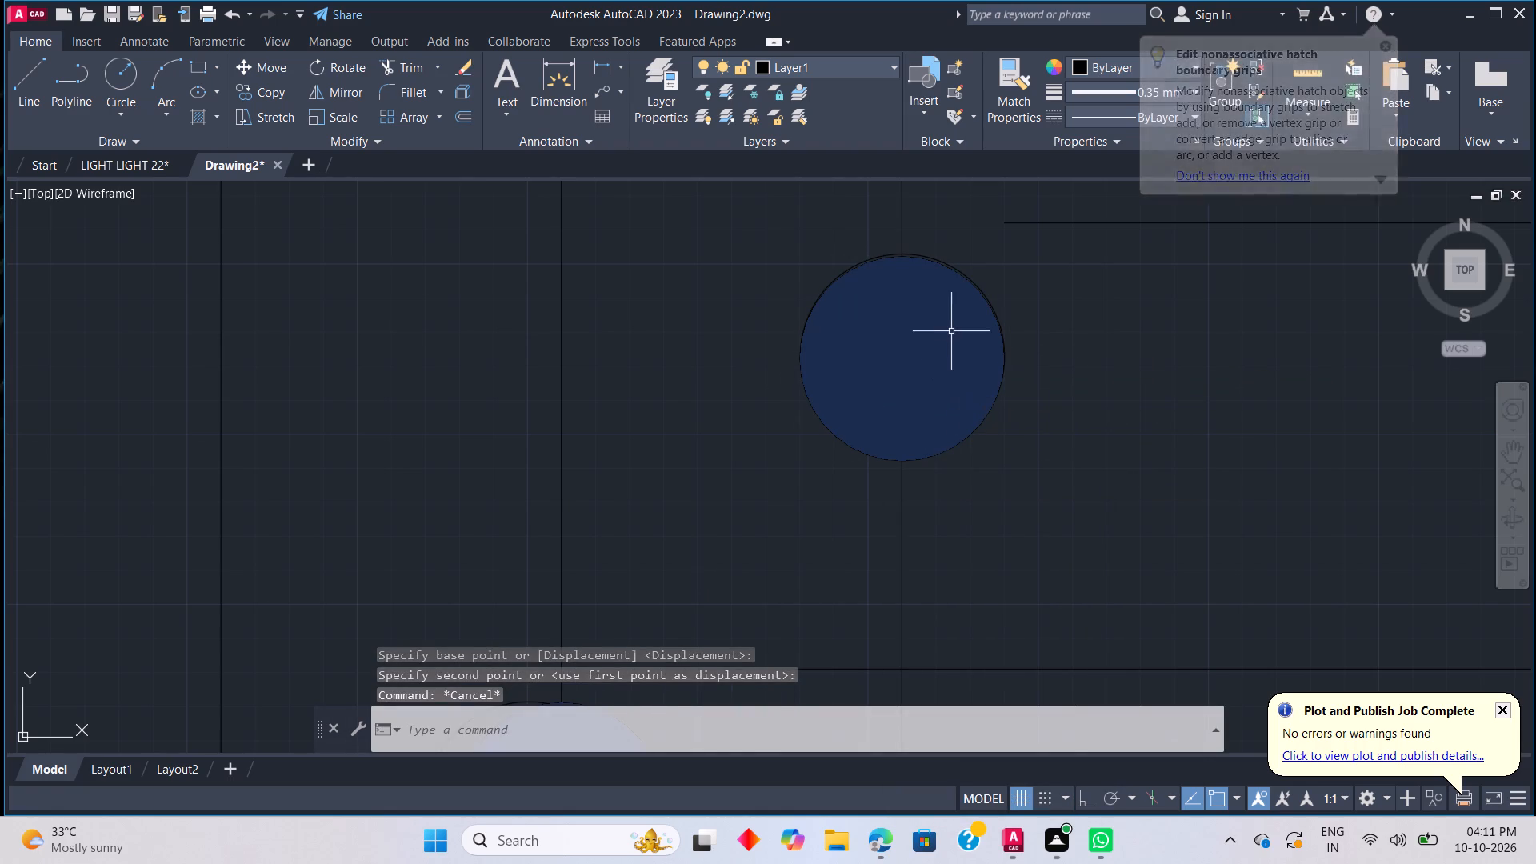
key("Escape")
key("Escape")
Hatch both halves of the topmost circle with the solid black pattern.
key("h")
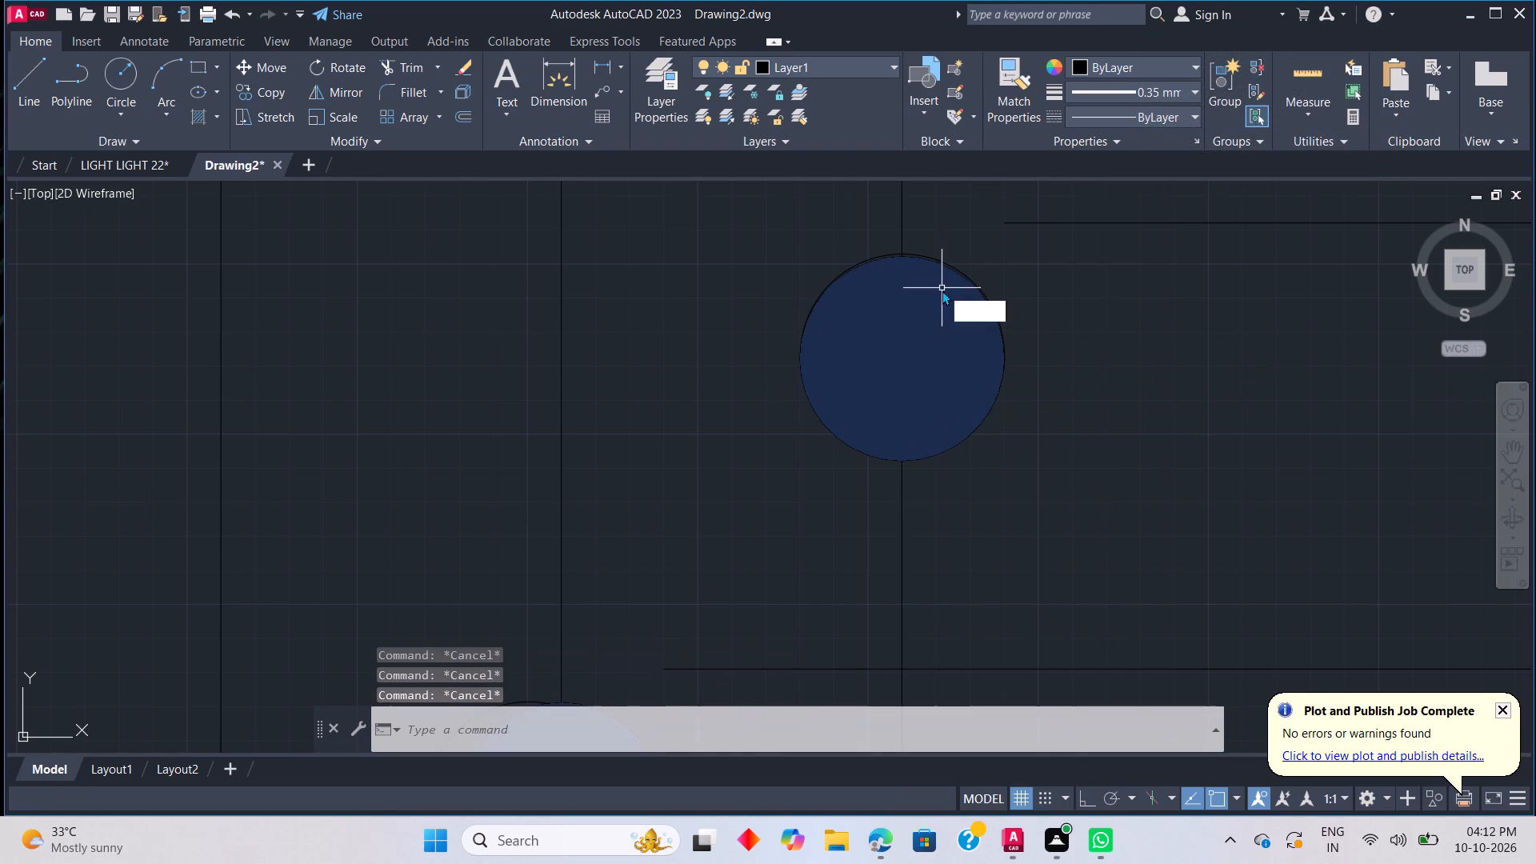
key("space")
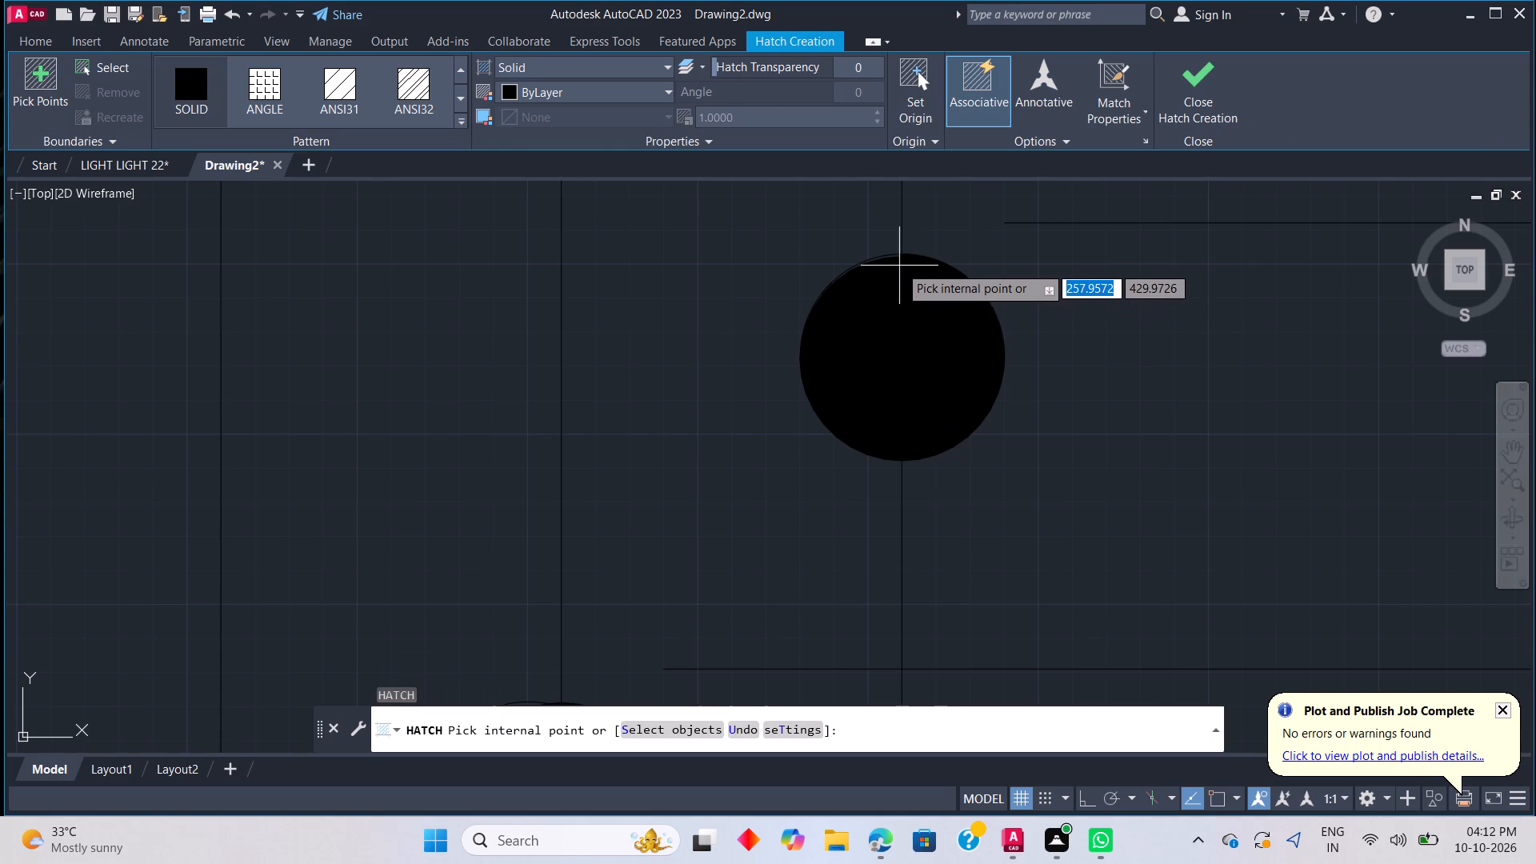
left_click(894, 260)
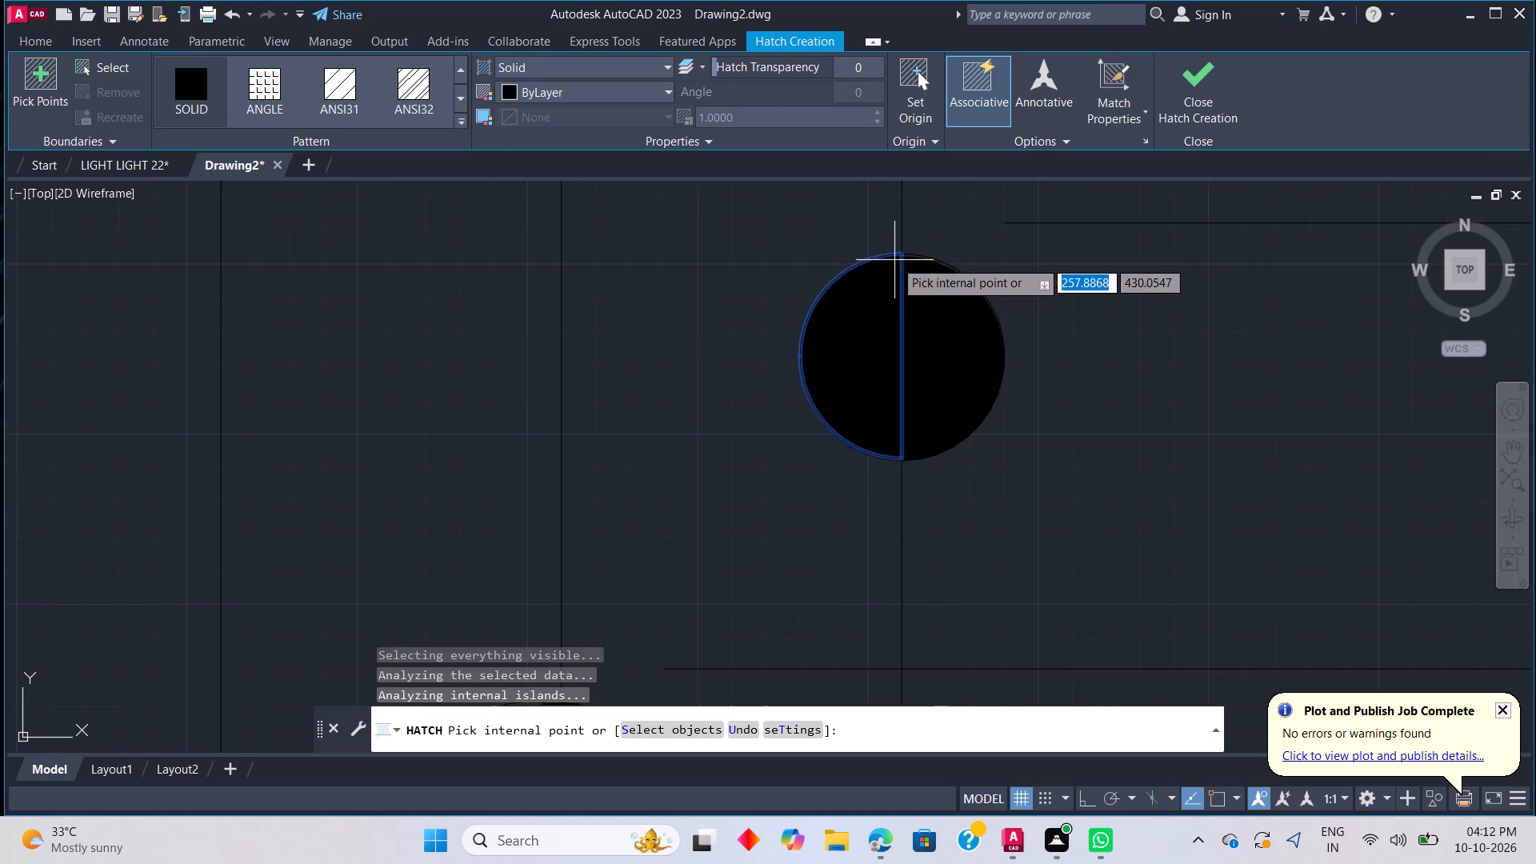
left_click(934, 295)
key("Escape")
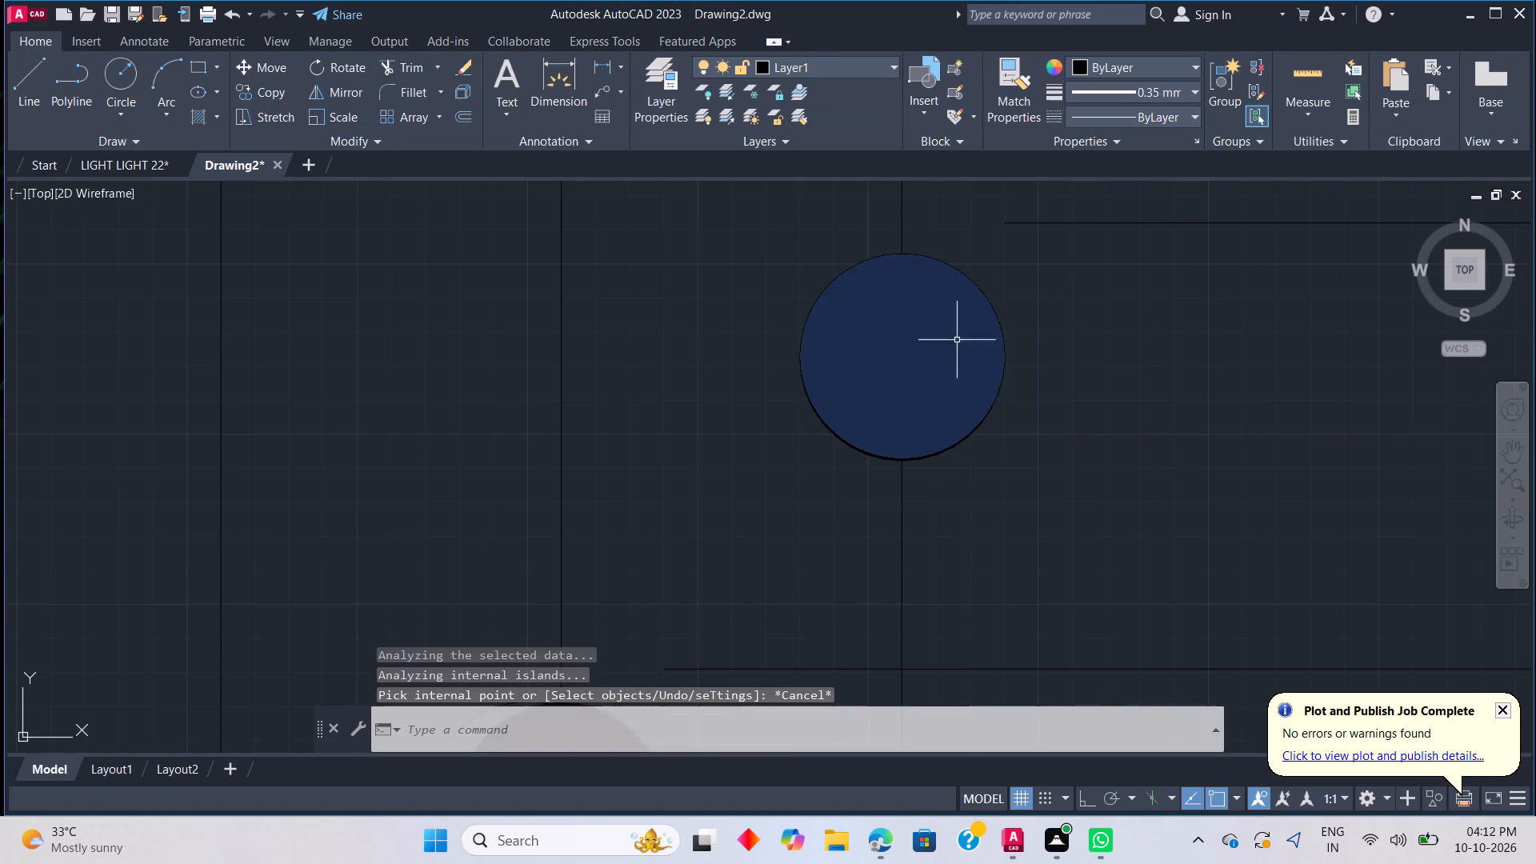
Move the middle upper circle's outline about 0.5 units horizontally onto its black fill on the middle vertical.
scroll(1012, 381, "down", 2)
middle_click(862, 609)
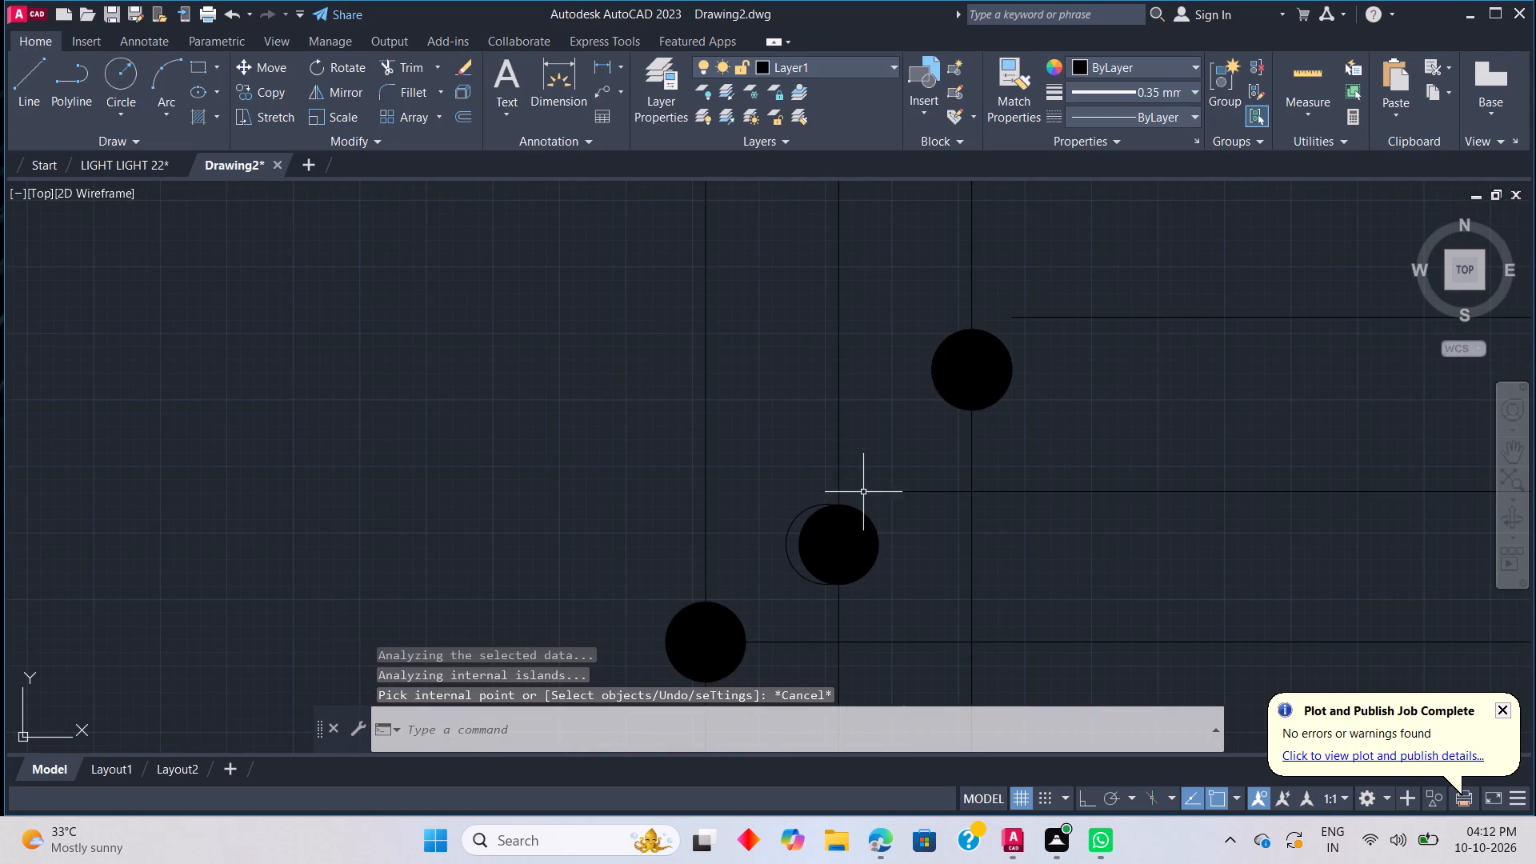
middle_click_drag(865, 531, 865, 455)
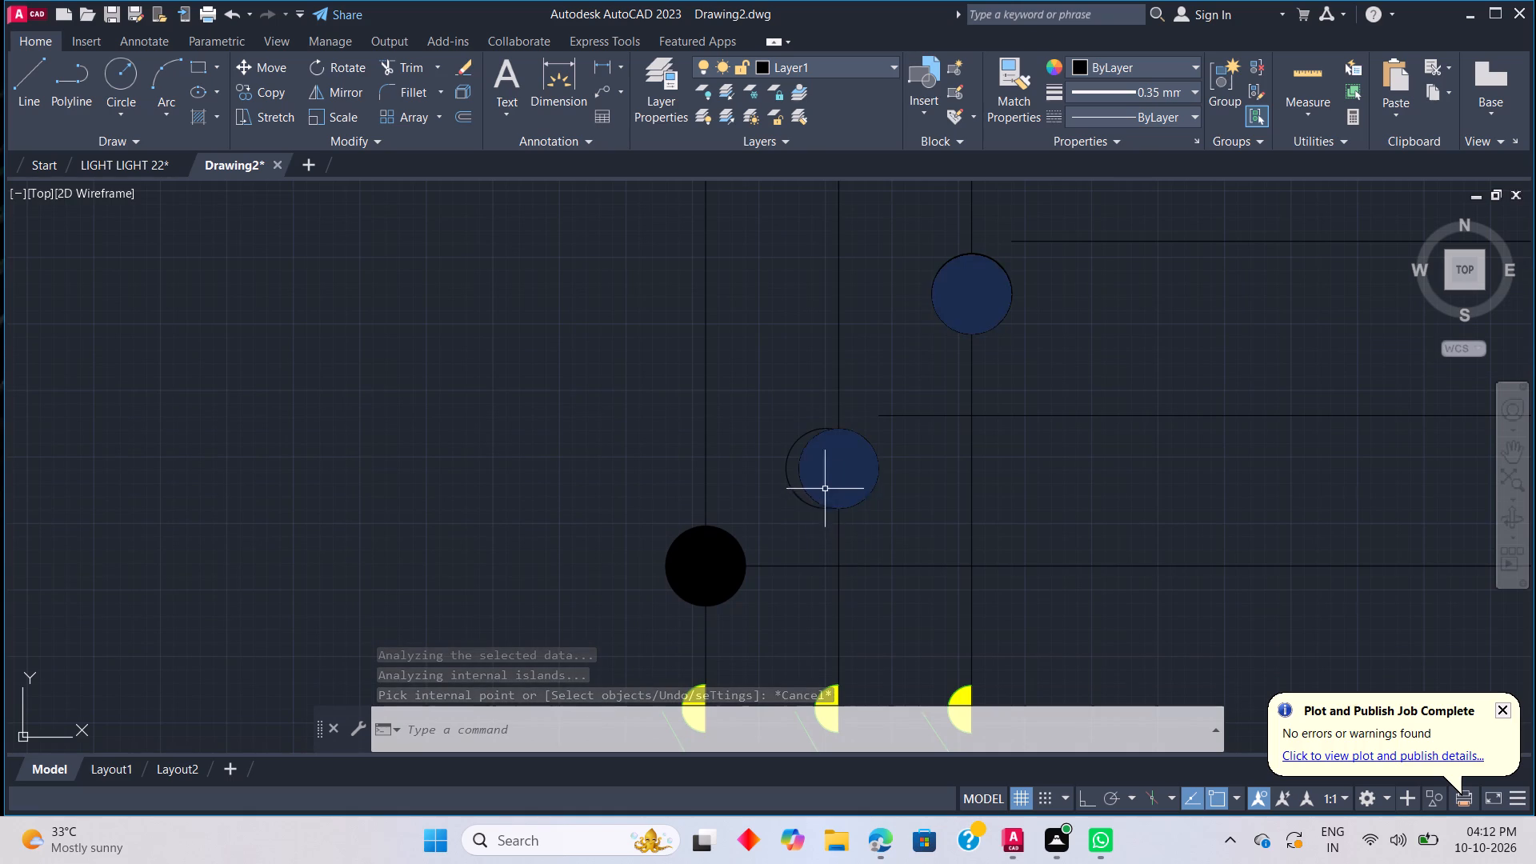
left_click(802, 503)
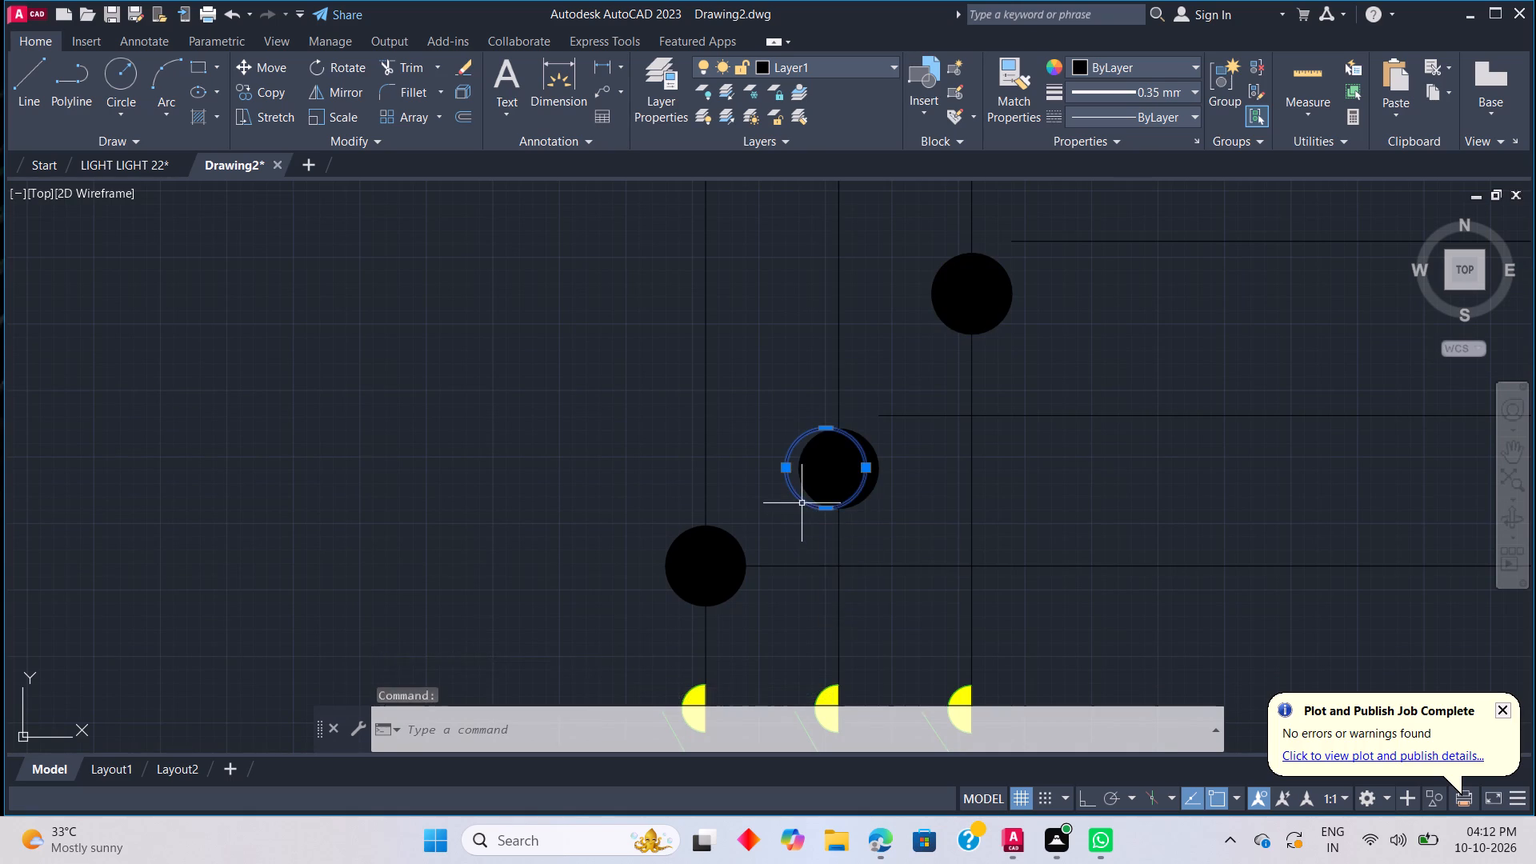
right_click(836, 470)
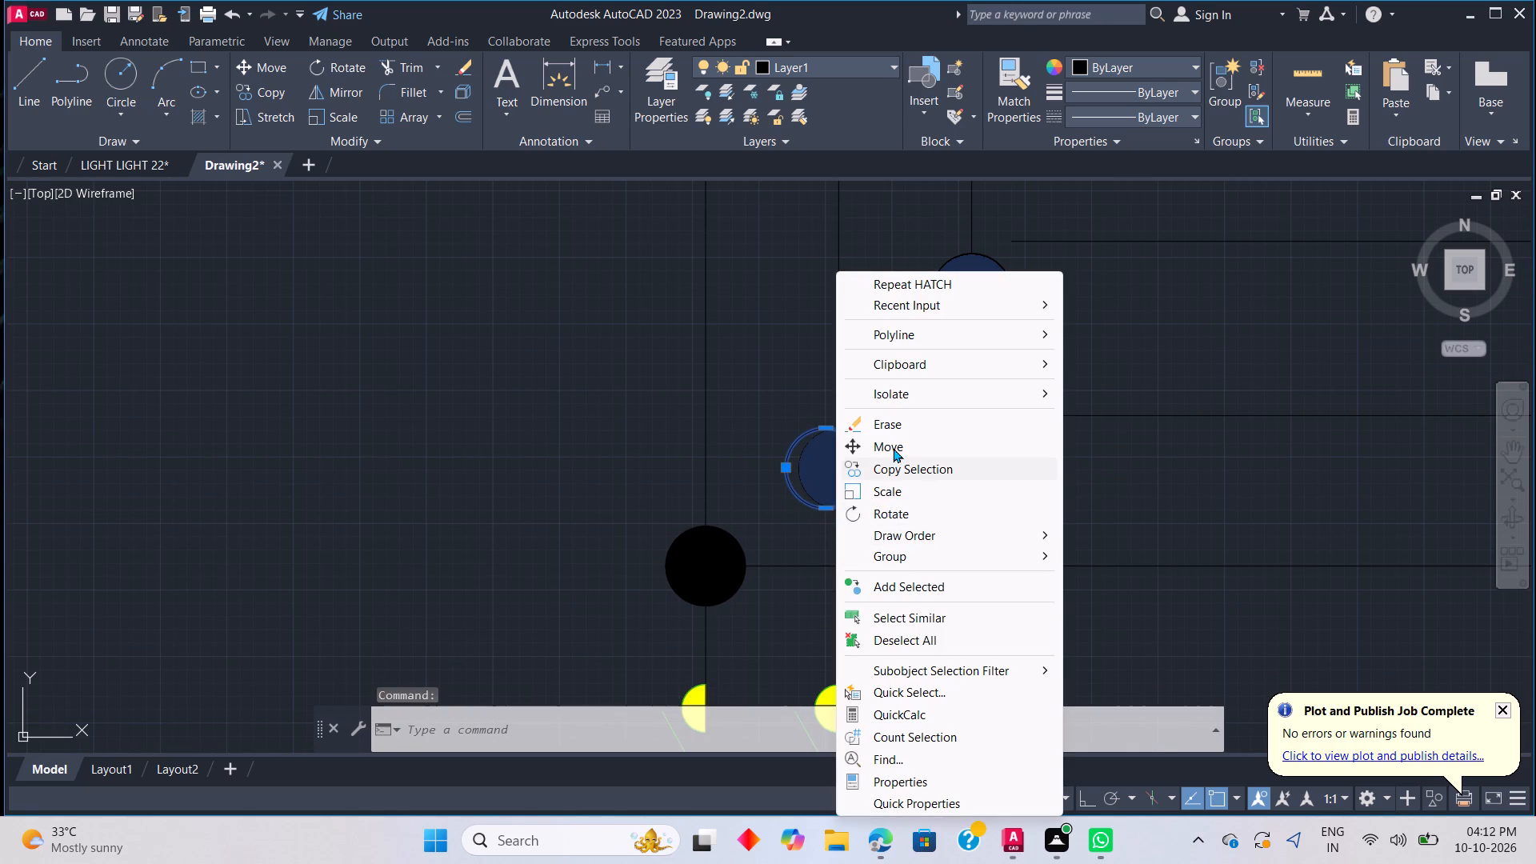
left_click(893, 448)
left_click(857, 462)
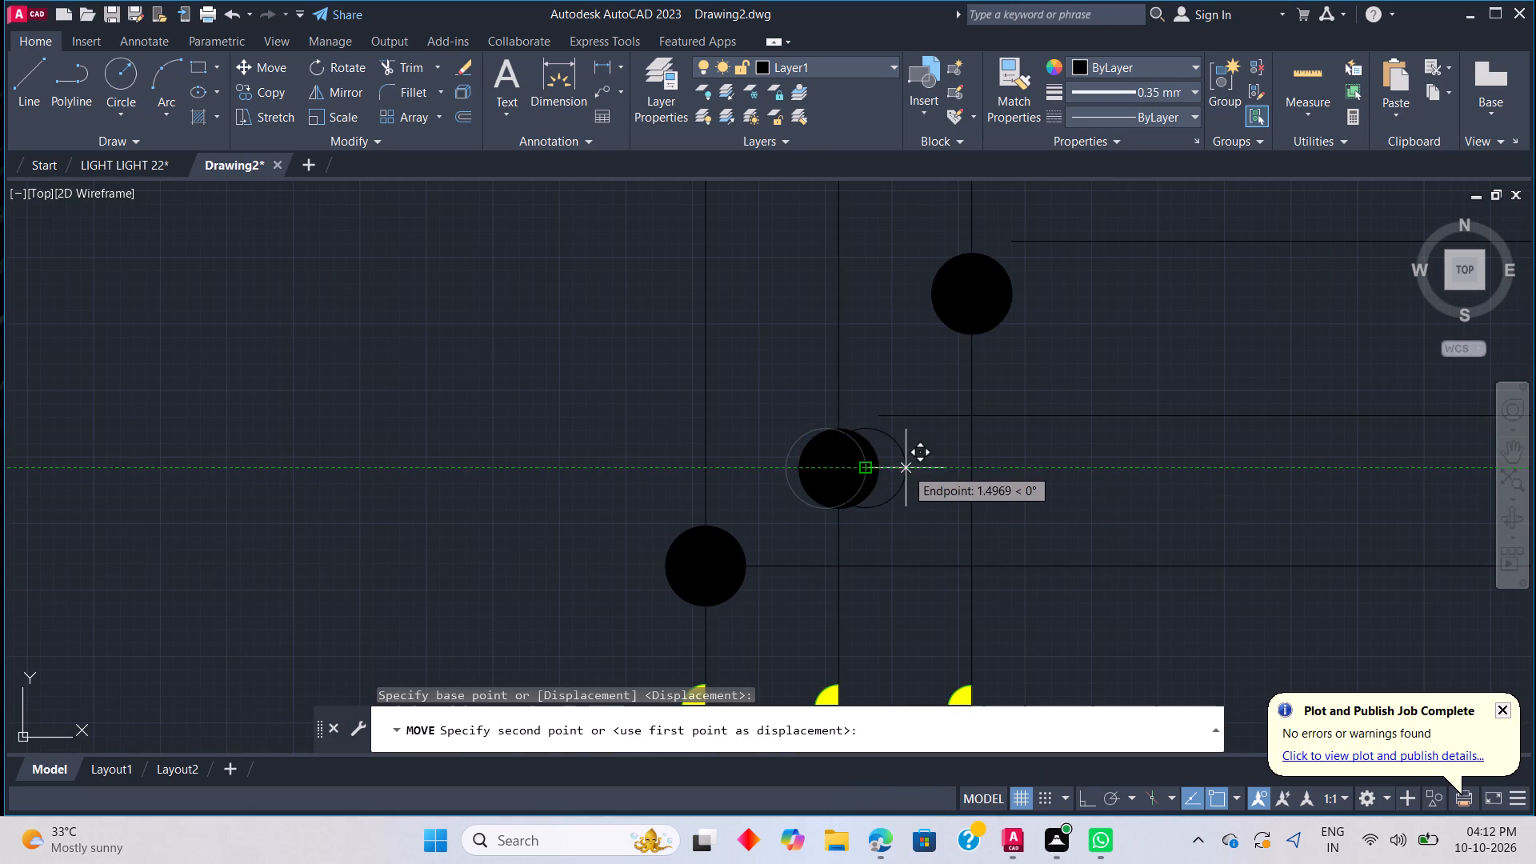
left_click(879, 461)
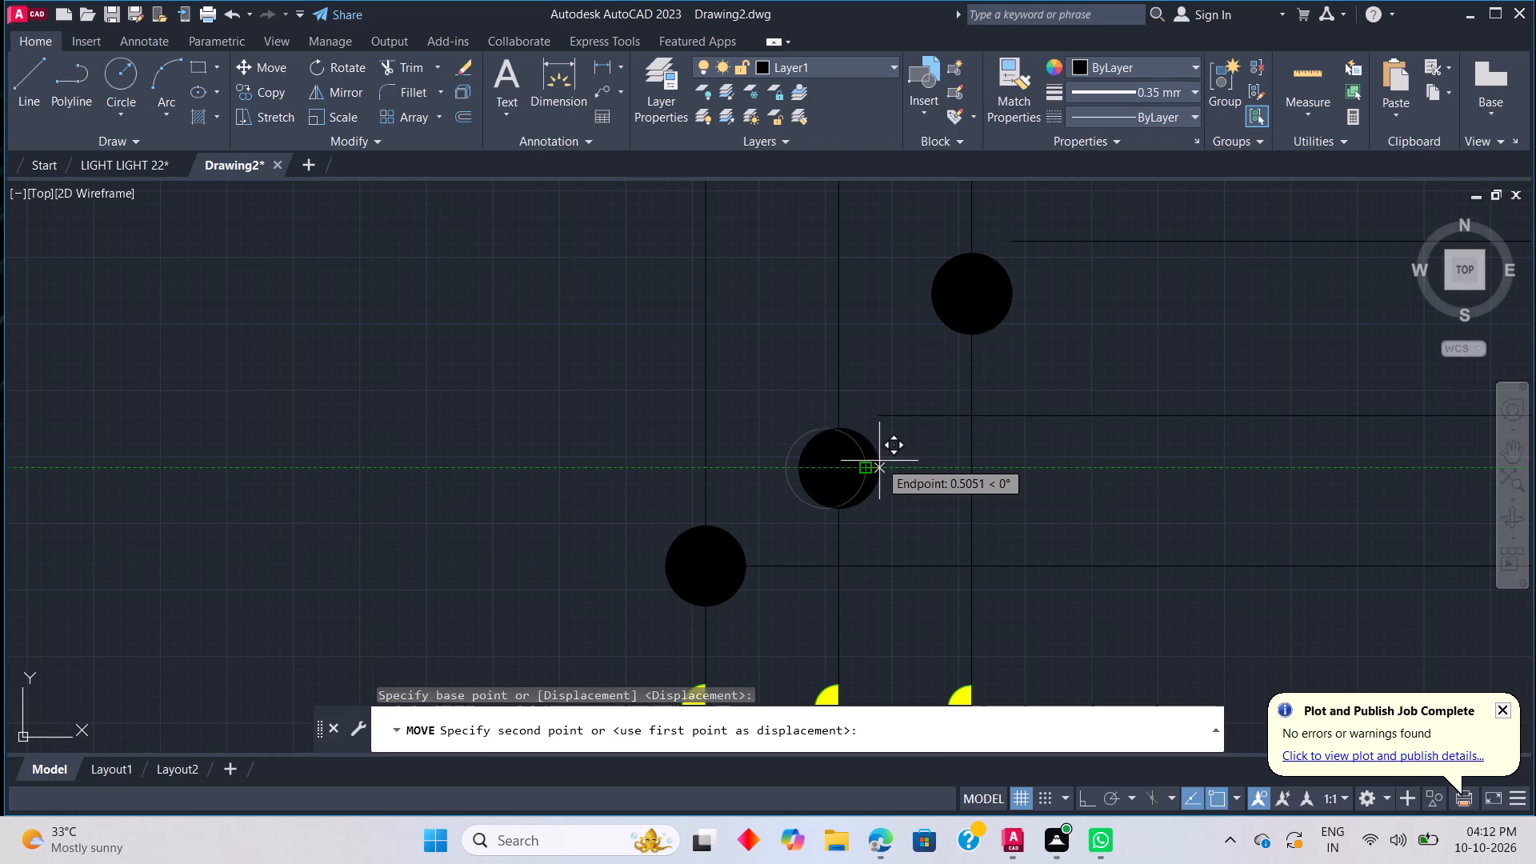
Hatch both halves of the middle upper circle with the solid black pattern.
scroll(911, 462, "up", 2)
scroll(846, 426, "up", 2)
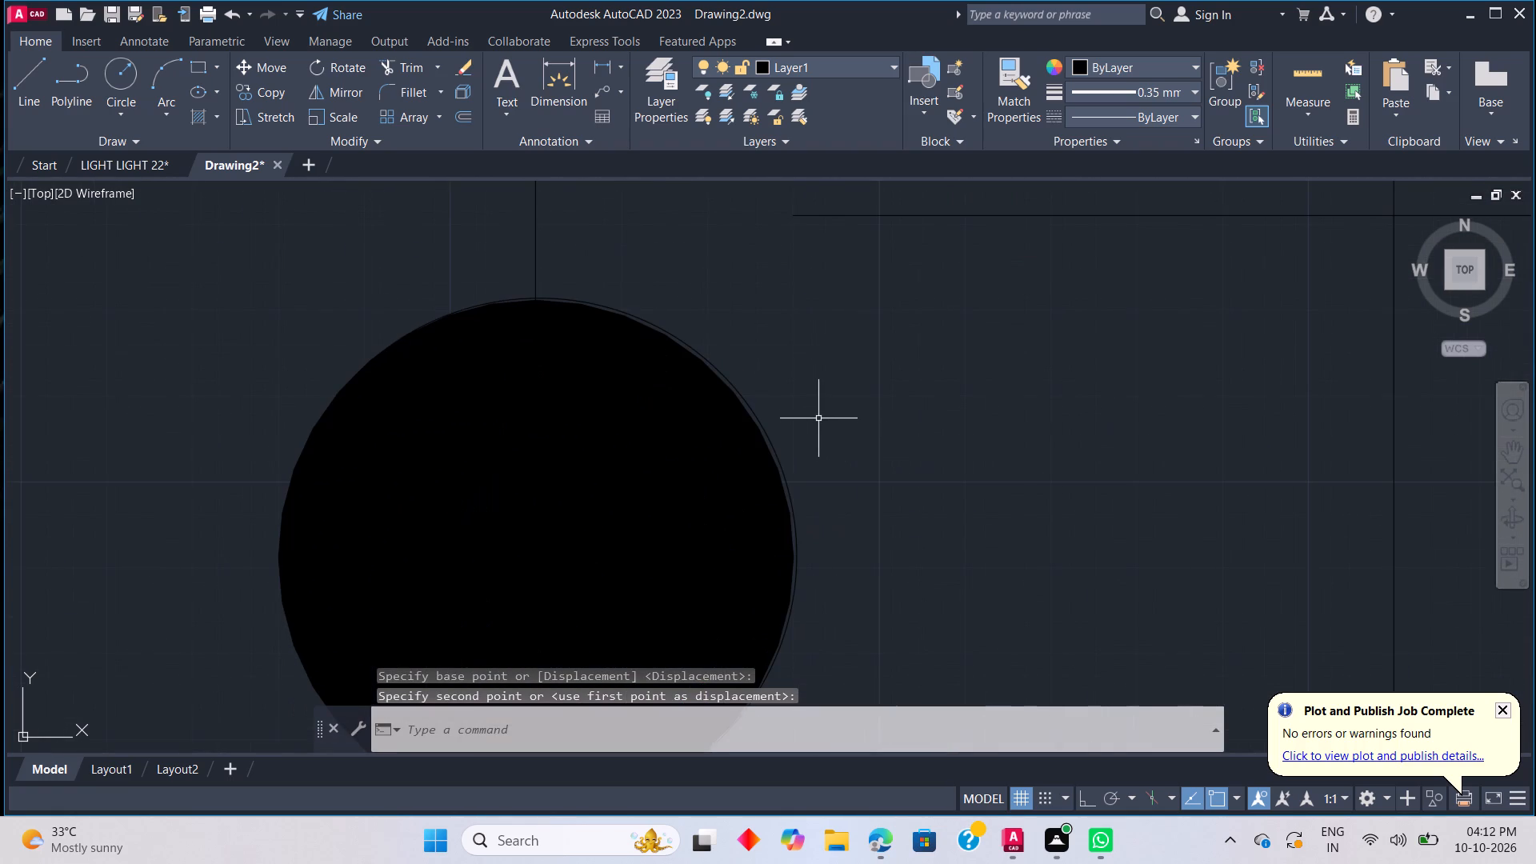
key("h")
key("space")
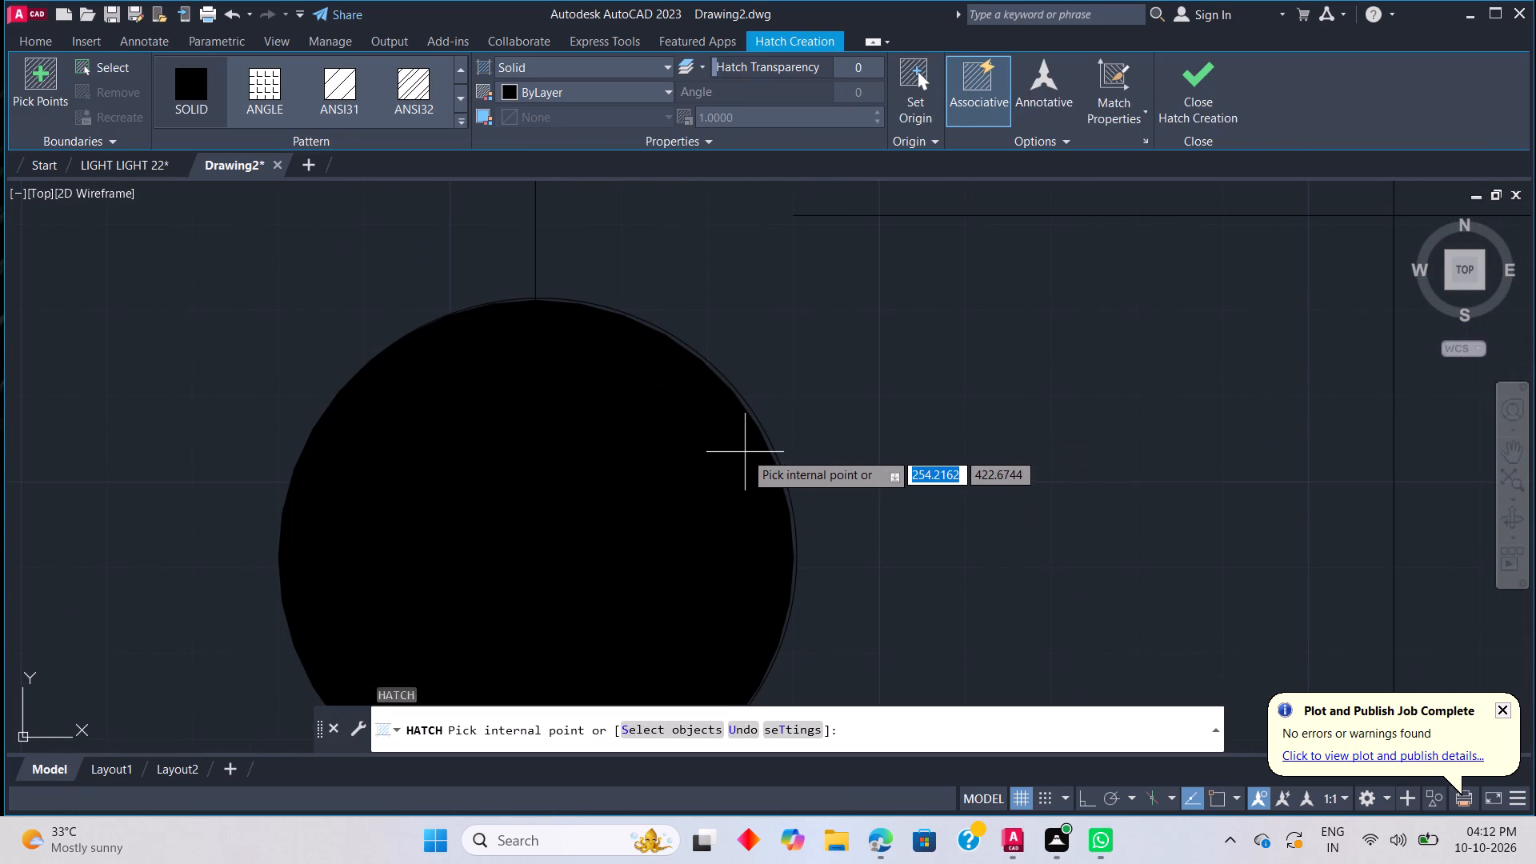
left_click(745, 452)
left_click(745, 452)
double_click(436, 466)
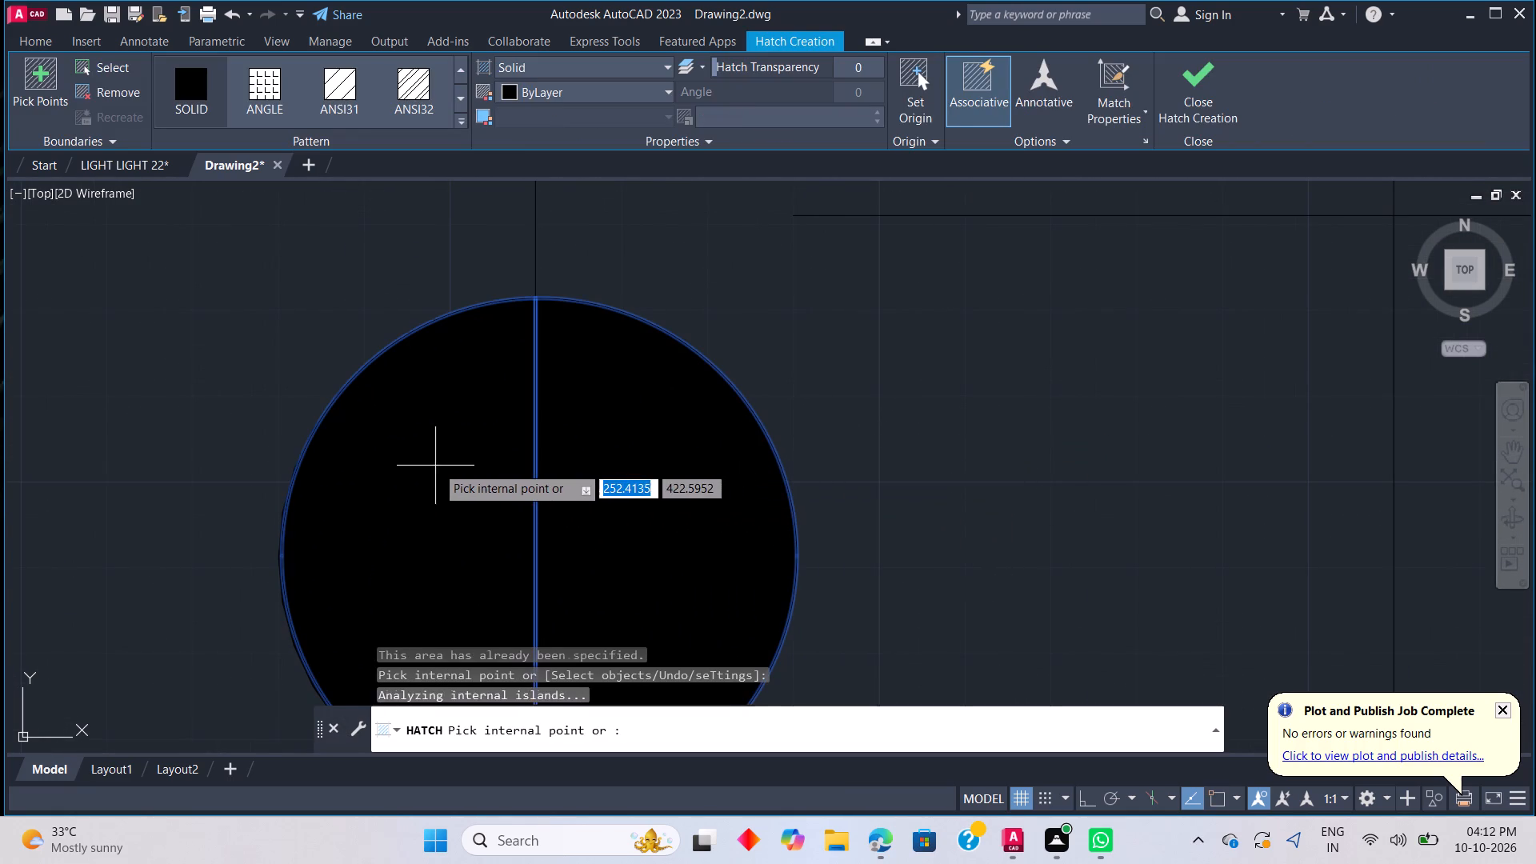
key("Escape")
Move the middle upper horizontal leader straight down so its start meets the side quadrant of the middle upper circle.
scroll(886, 482, "down", 3)
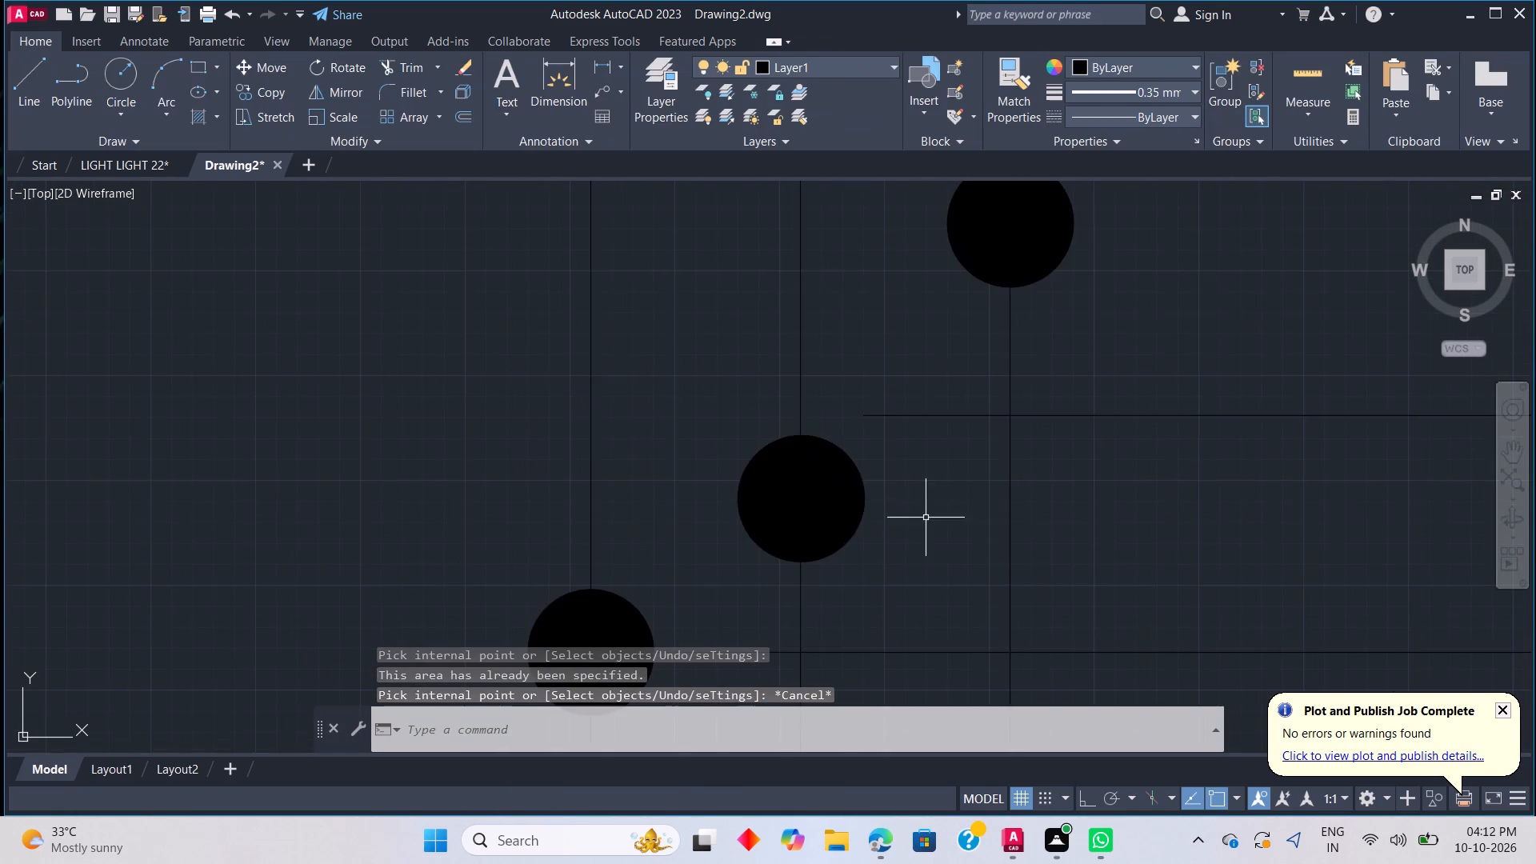
scroll(928, 520, "down", 2)
scroll(926, 505, "up", 2)
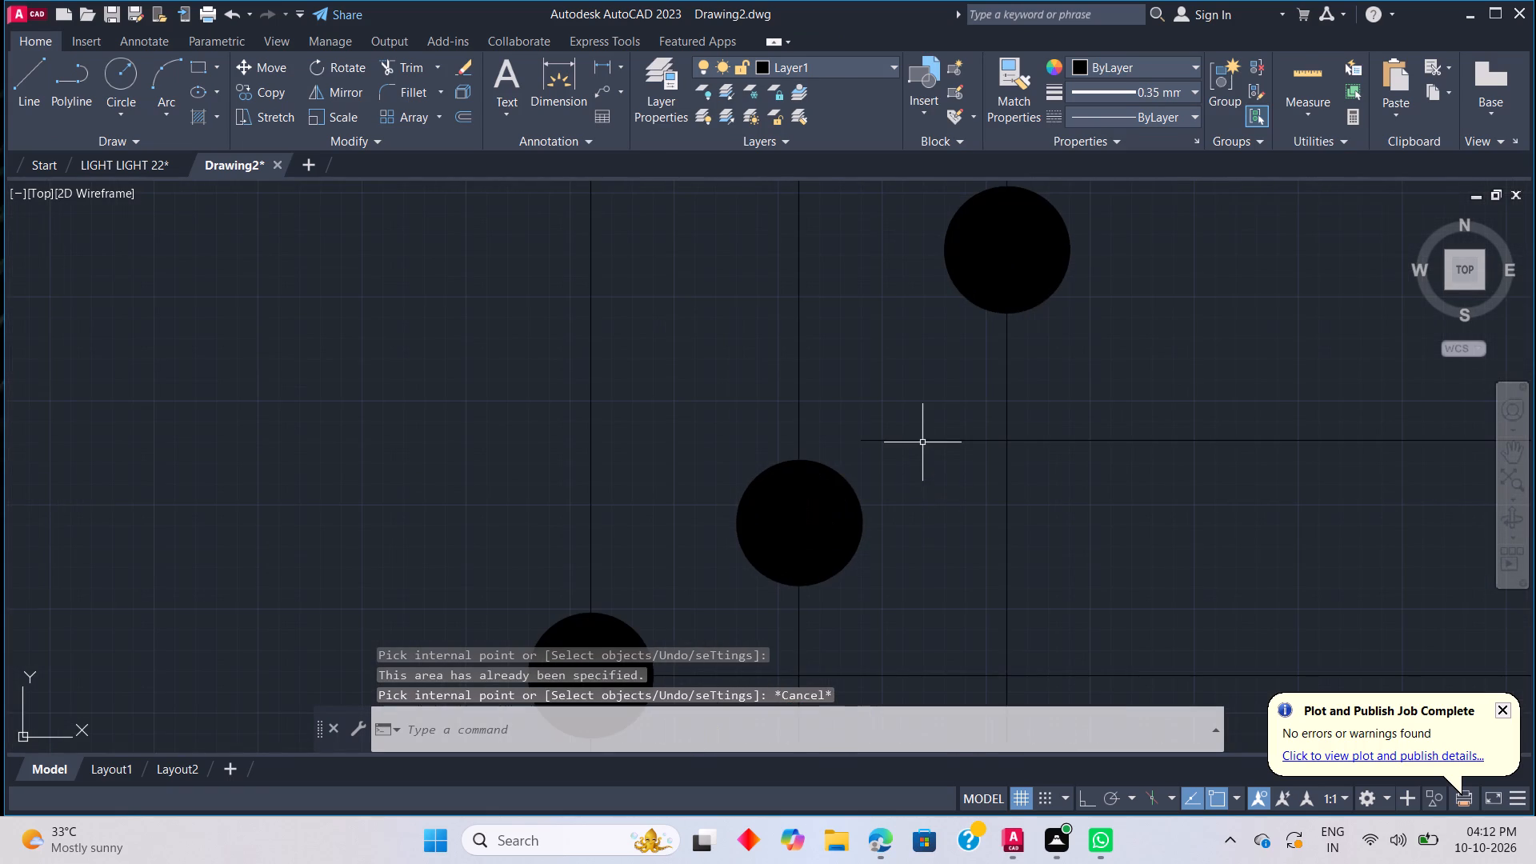
left_click(922, 442)
right_click(962, 476)
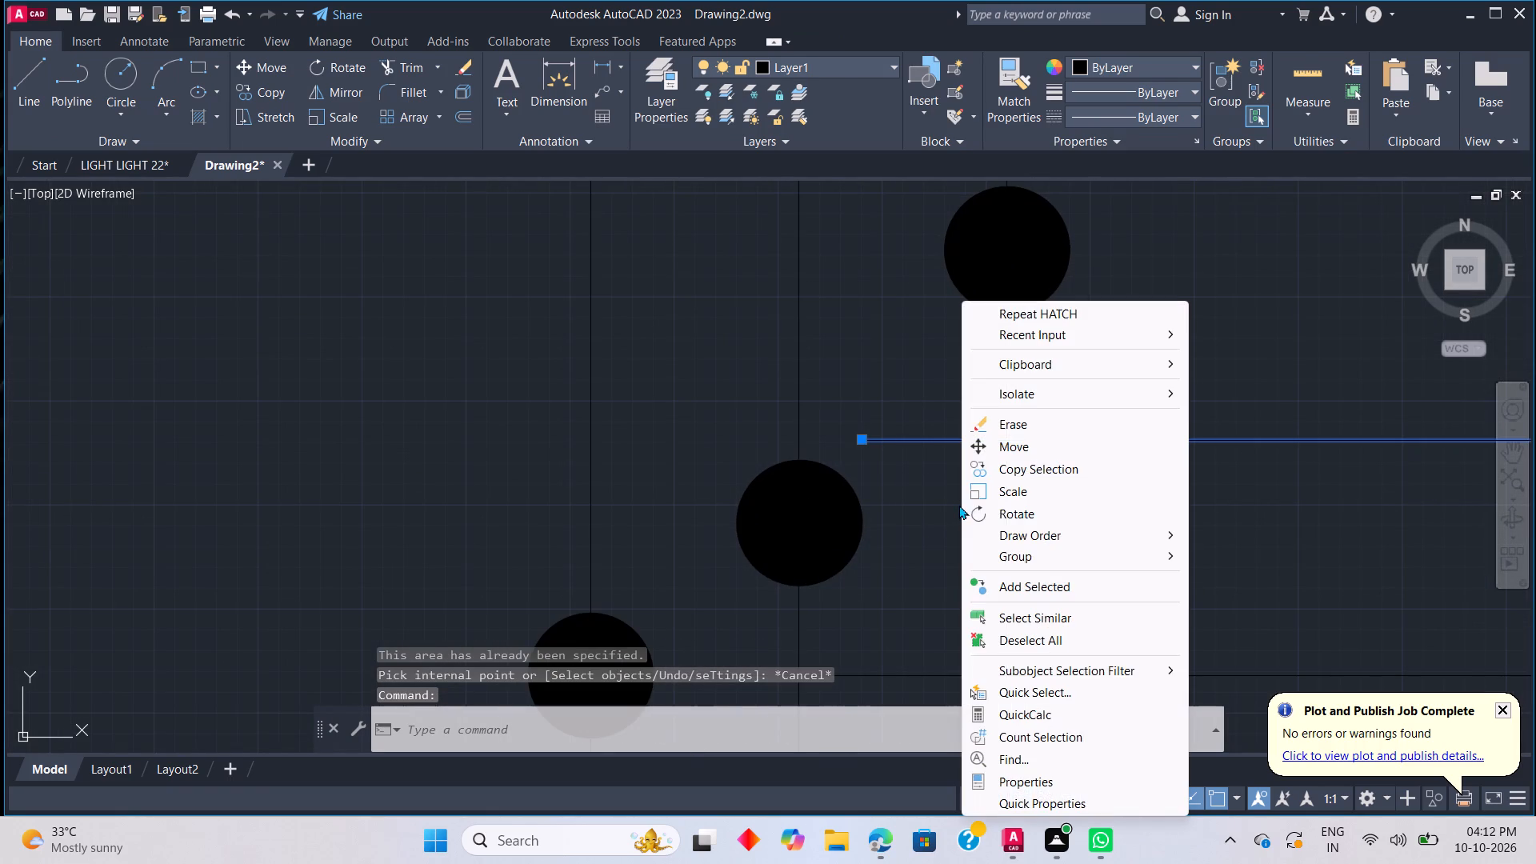
left_click(988, 445)
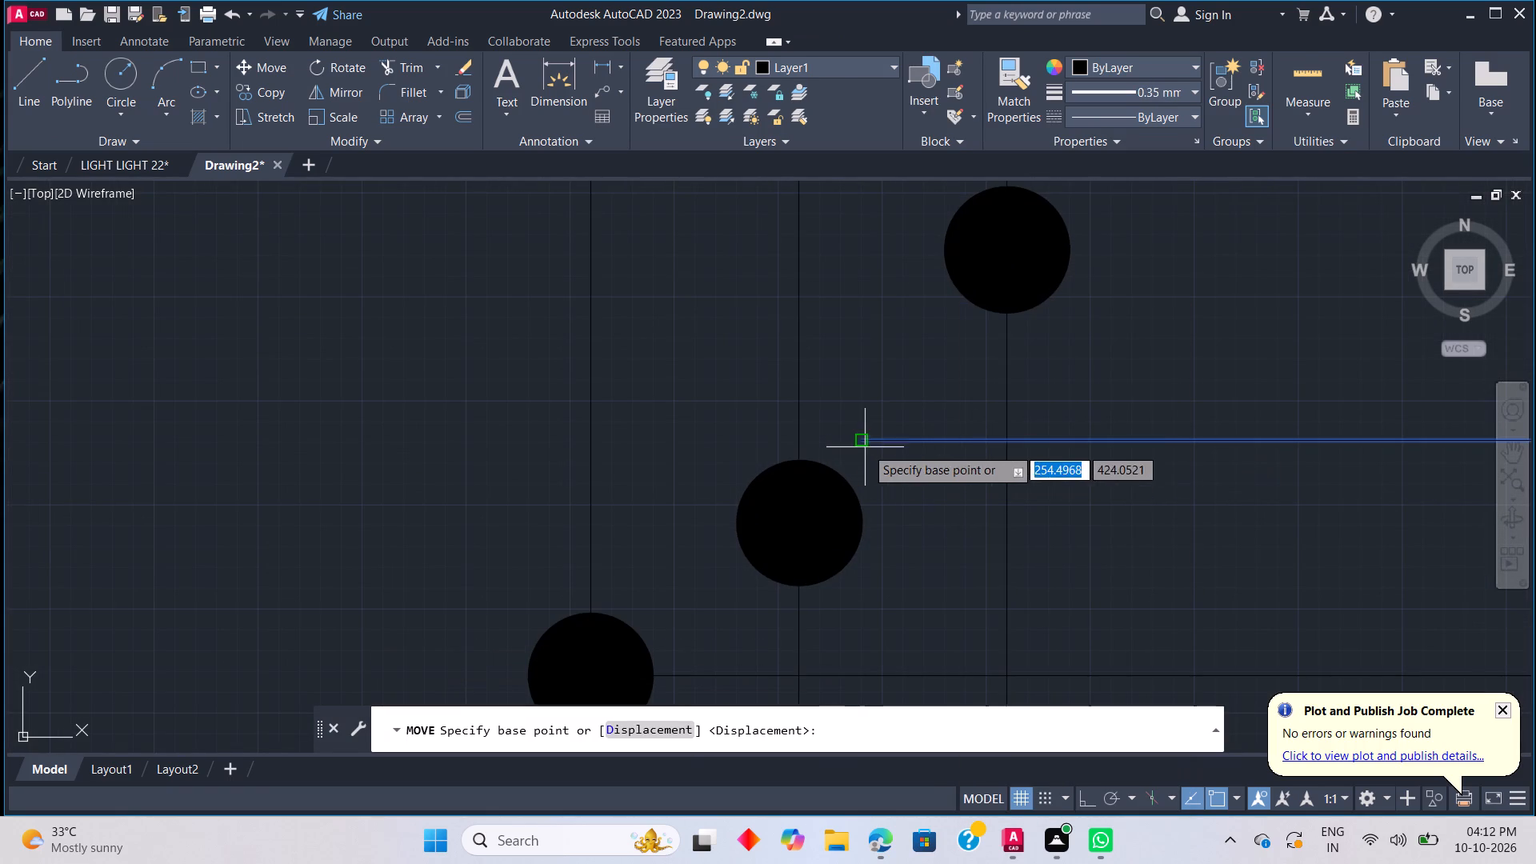
left_click(865, 439)
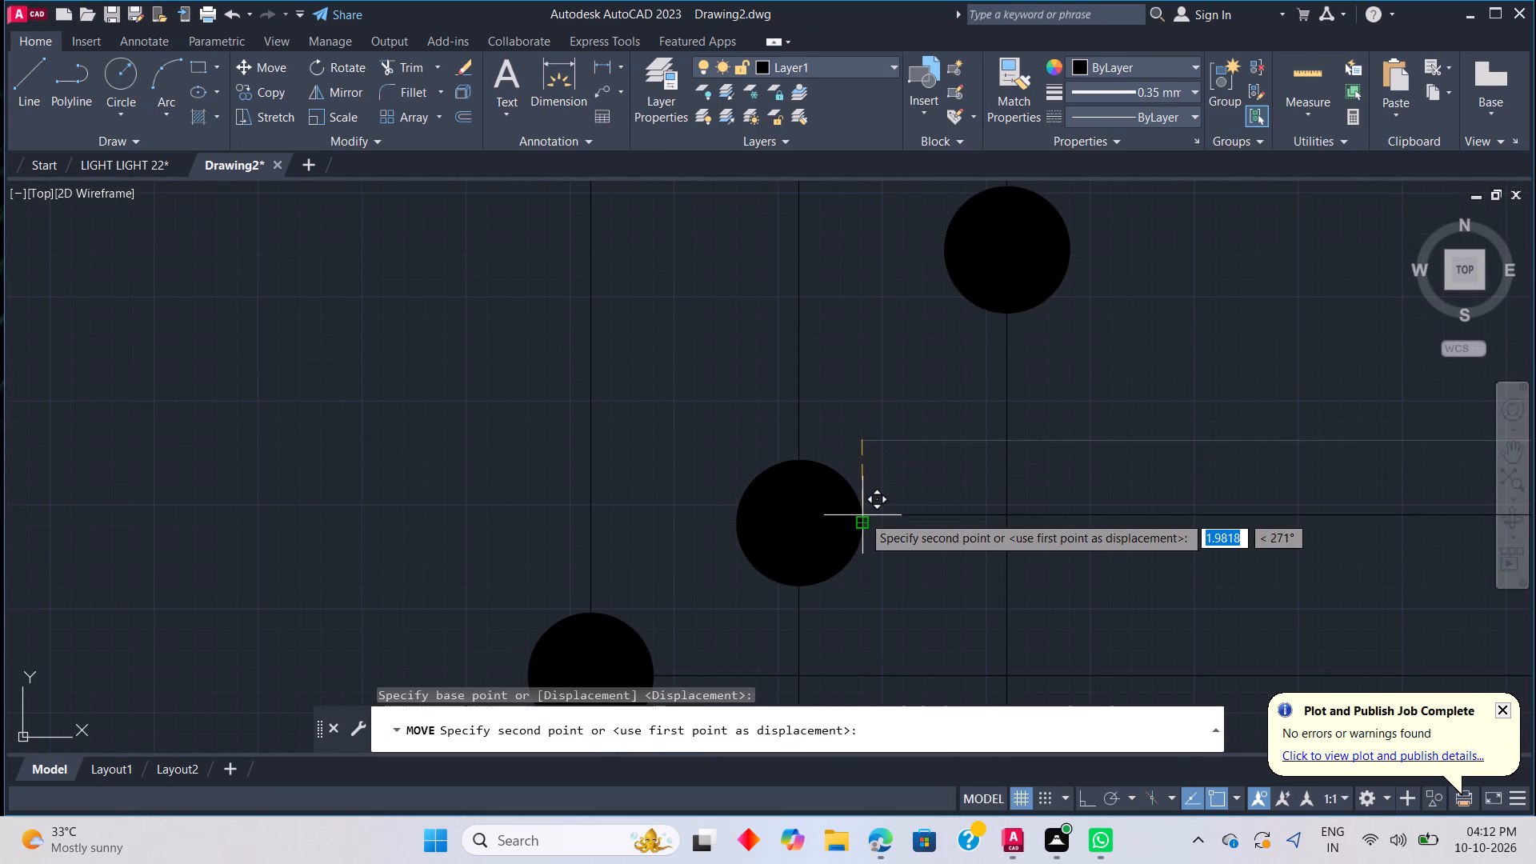
left_click(862, 515)
key("Escape")
Move the topmost horizontal leader straight down so its start meets the side quadrant of the topmost circle.
scroll(1038, 501, "down", 5)
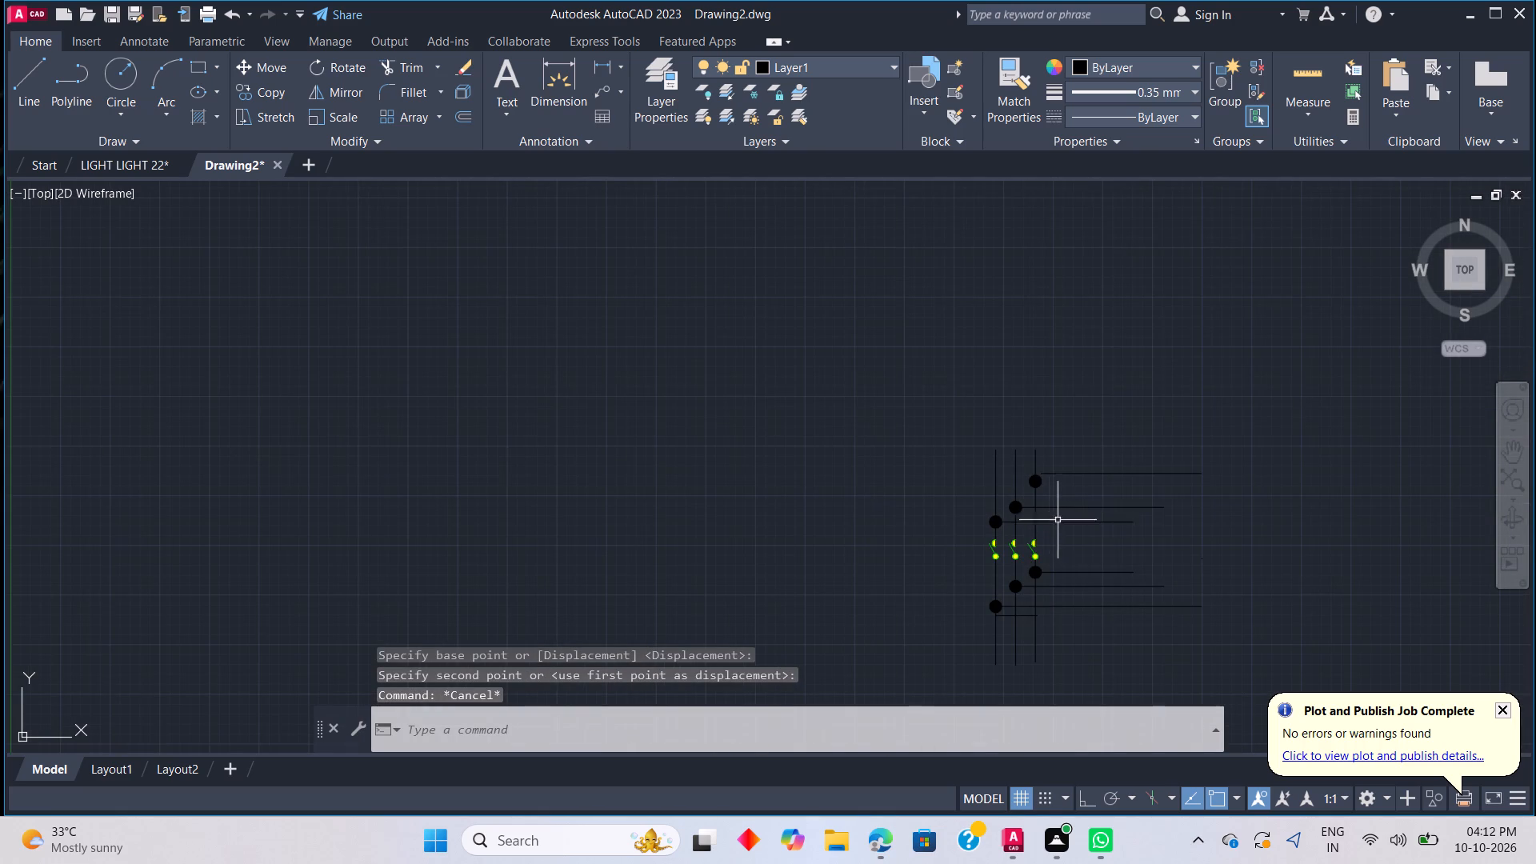
scroll(1130, 530, "up", 1)
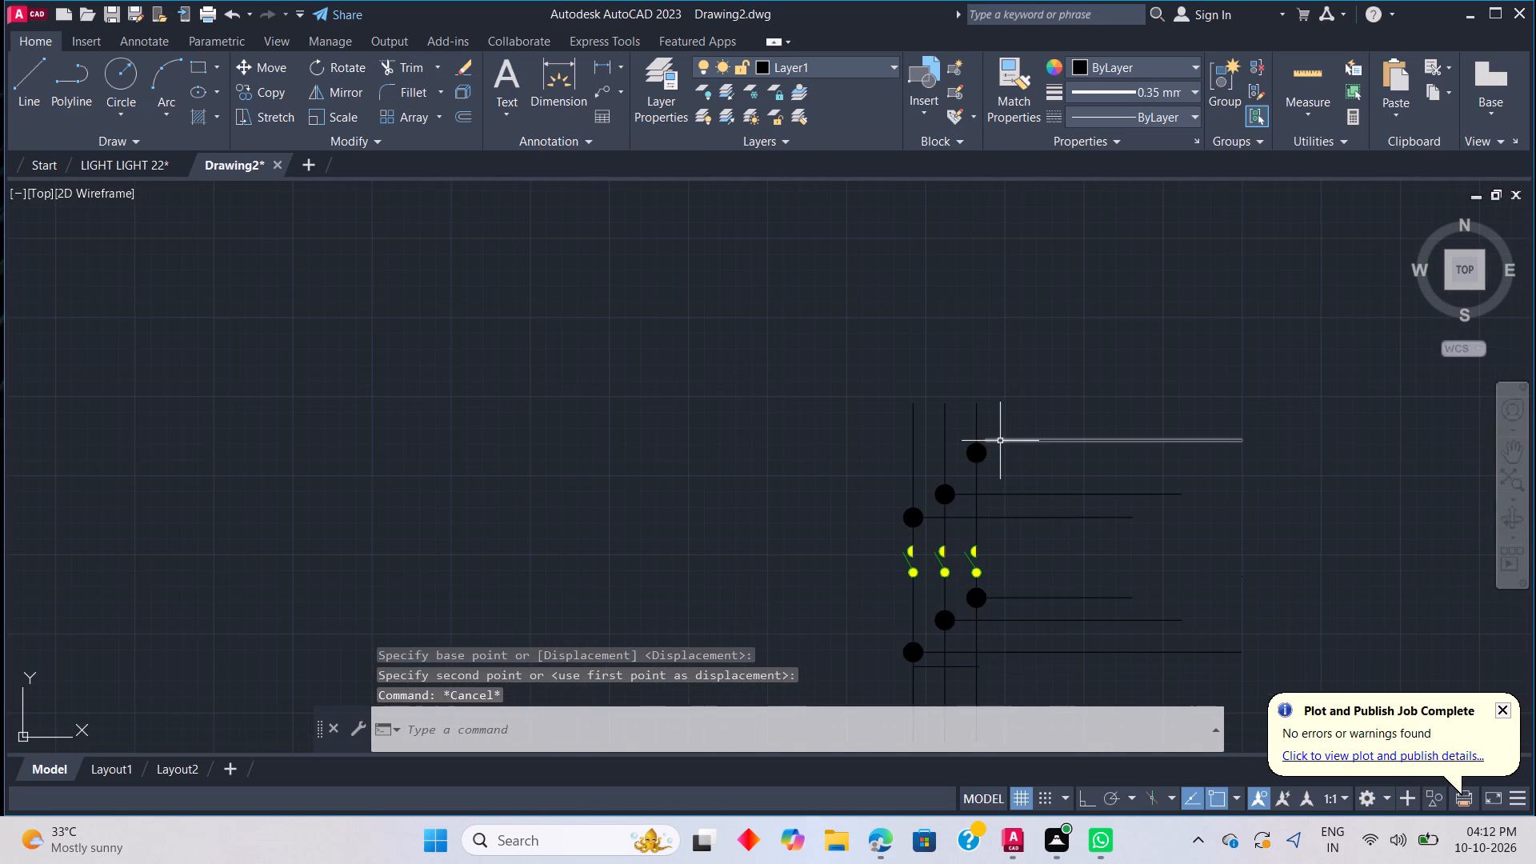
left_click(1000, 440)
left_click(988, 442)
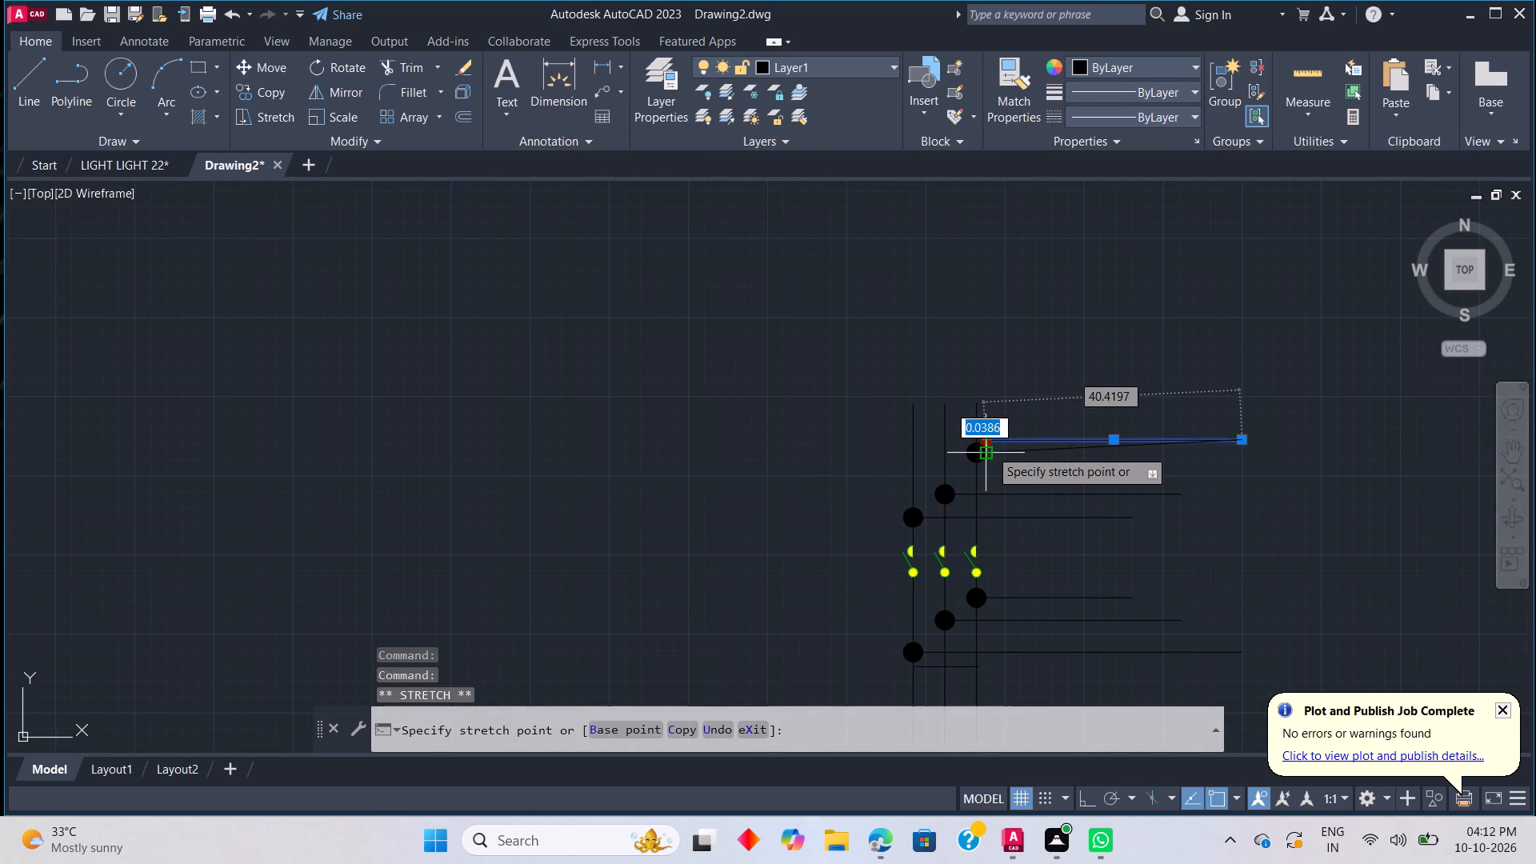
key("Escape")
right_click(990, 449)
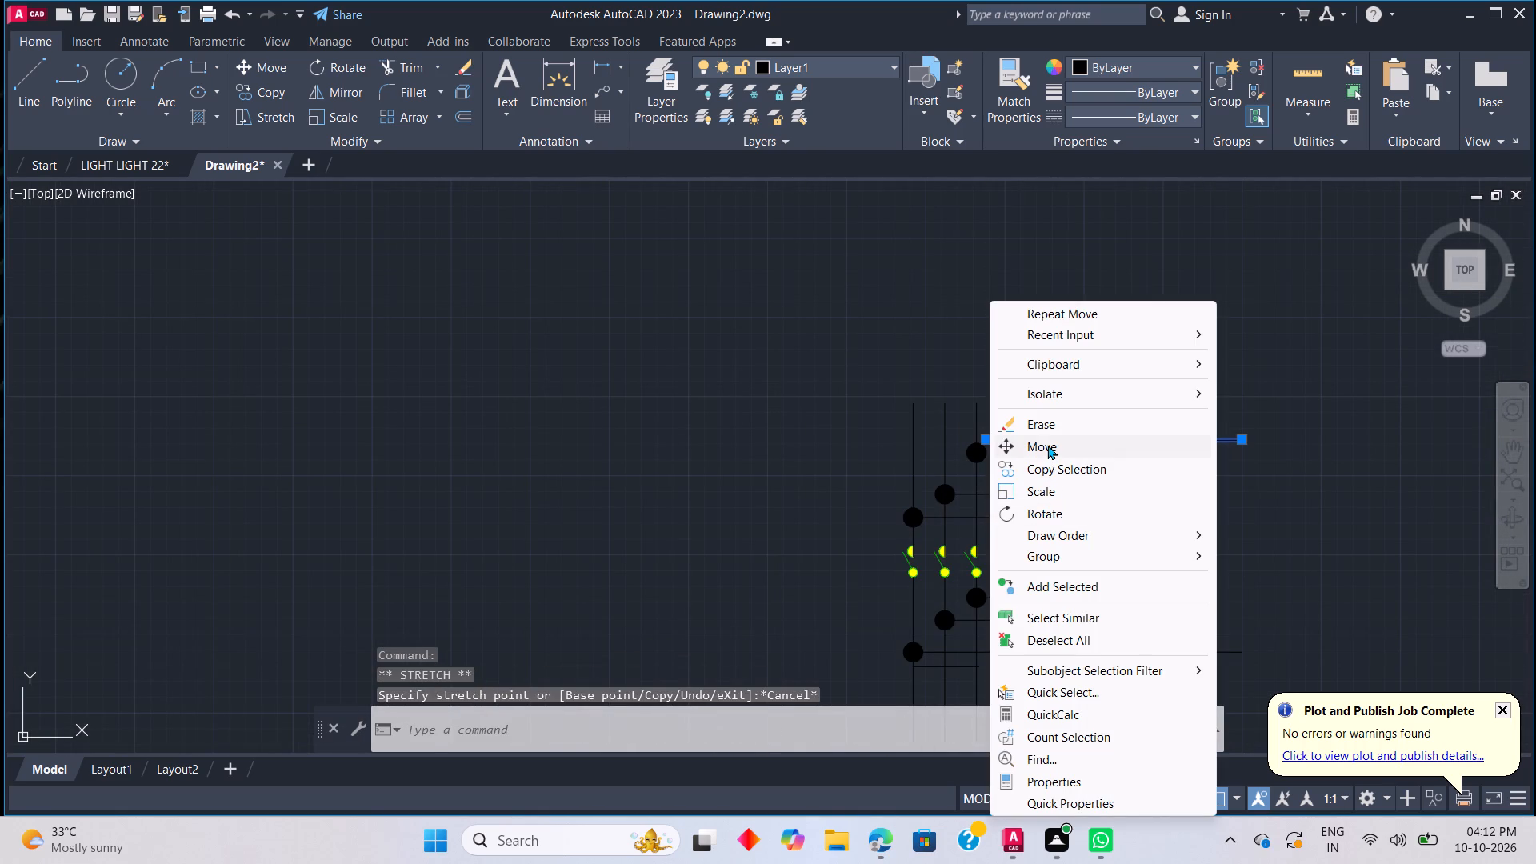
left_click(1047, 445)
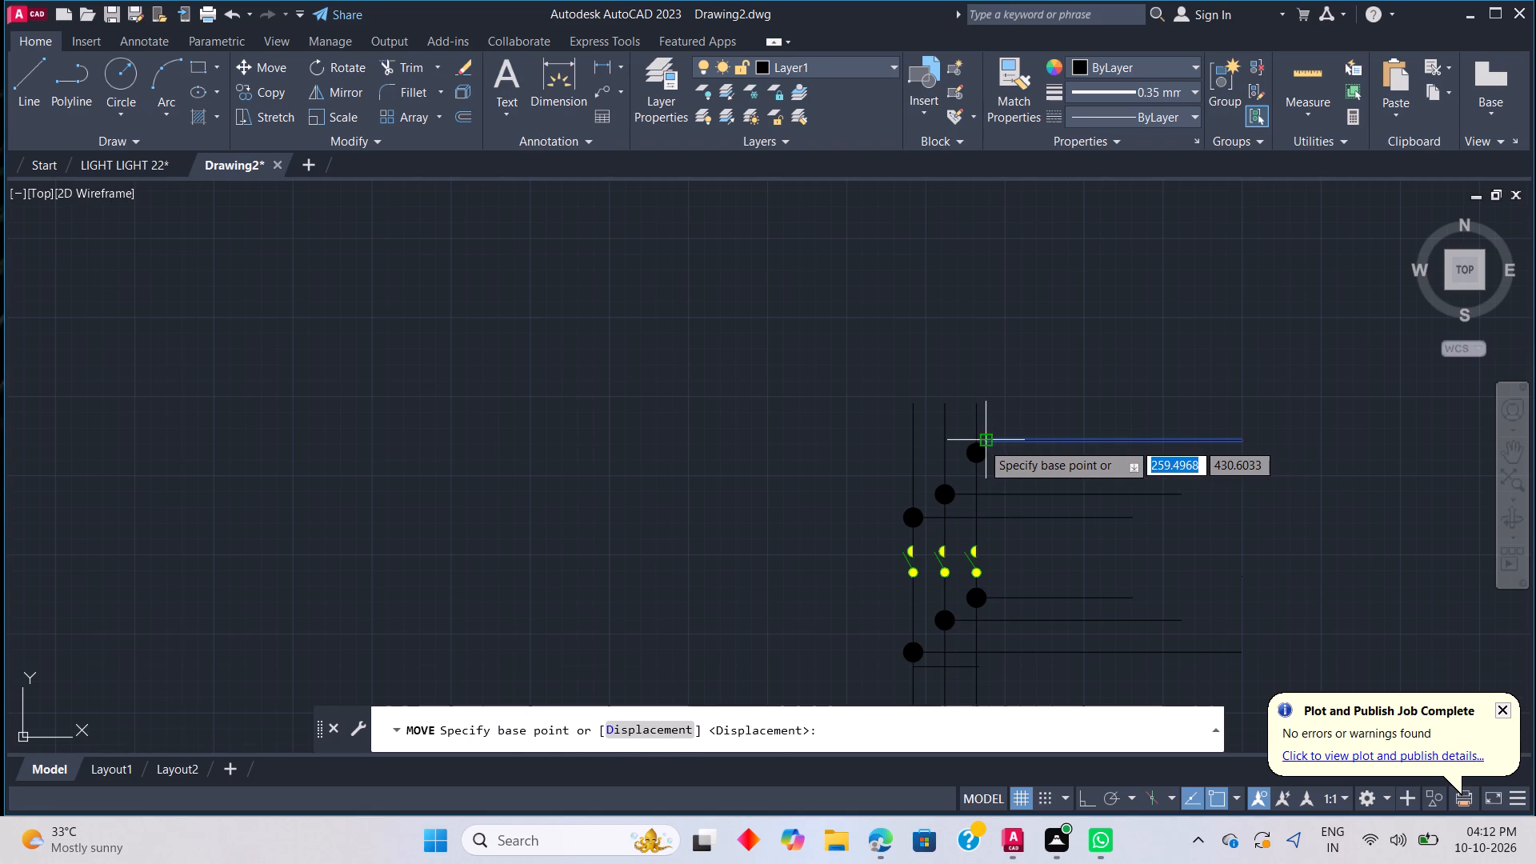
left_click(982, 442)
left_click(982, 454)
key("Escape")
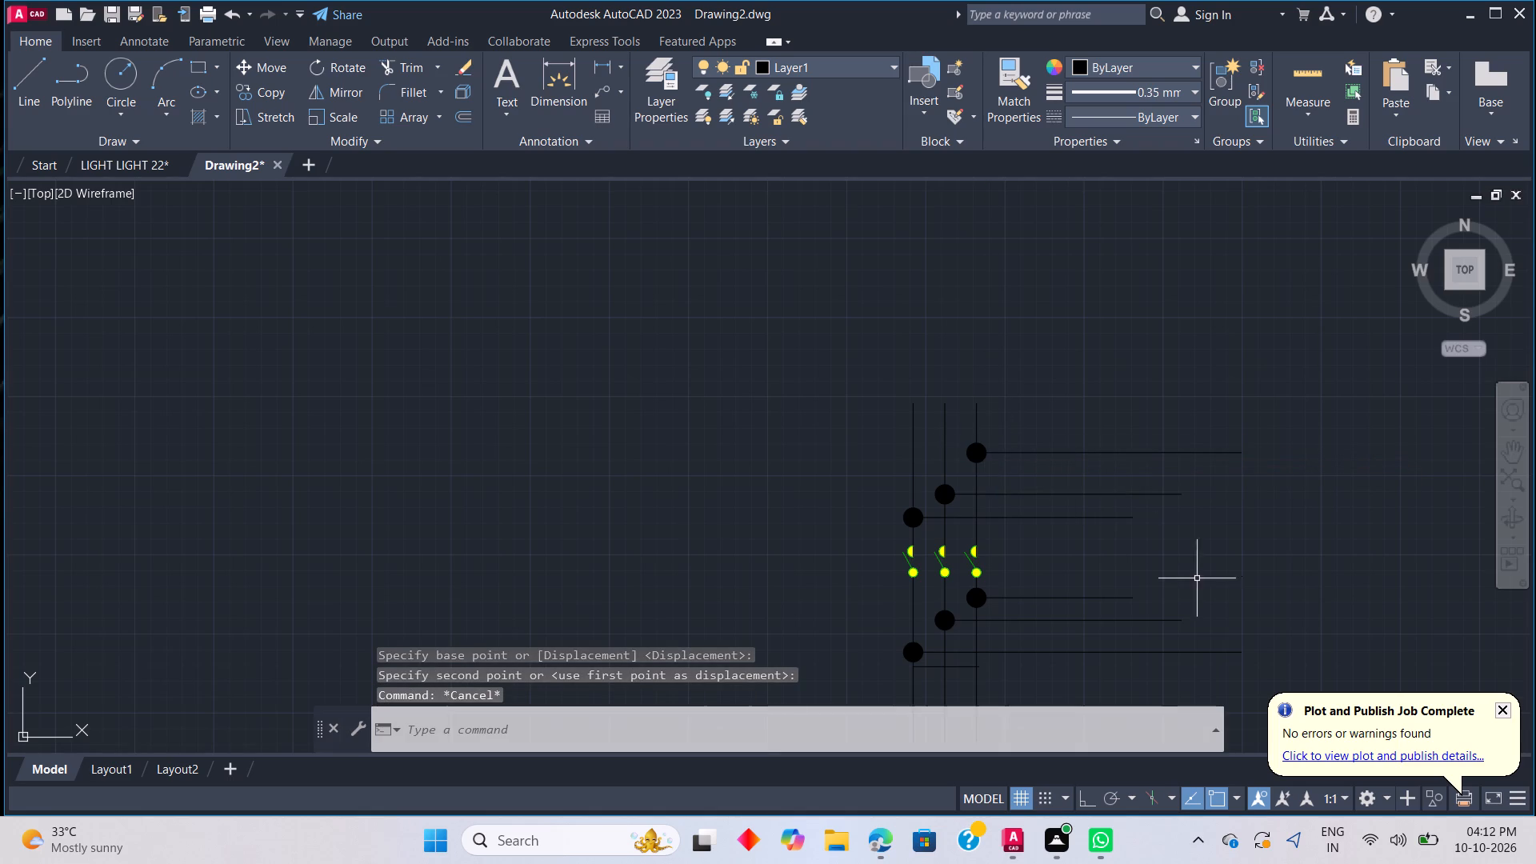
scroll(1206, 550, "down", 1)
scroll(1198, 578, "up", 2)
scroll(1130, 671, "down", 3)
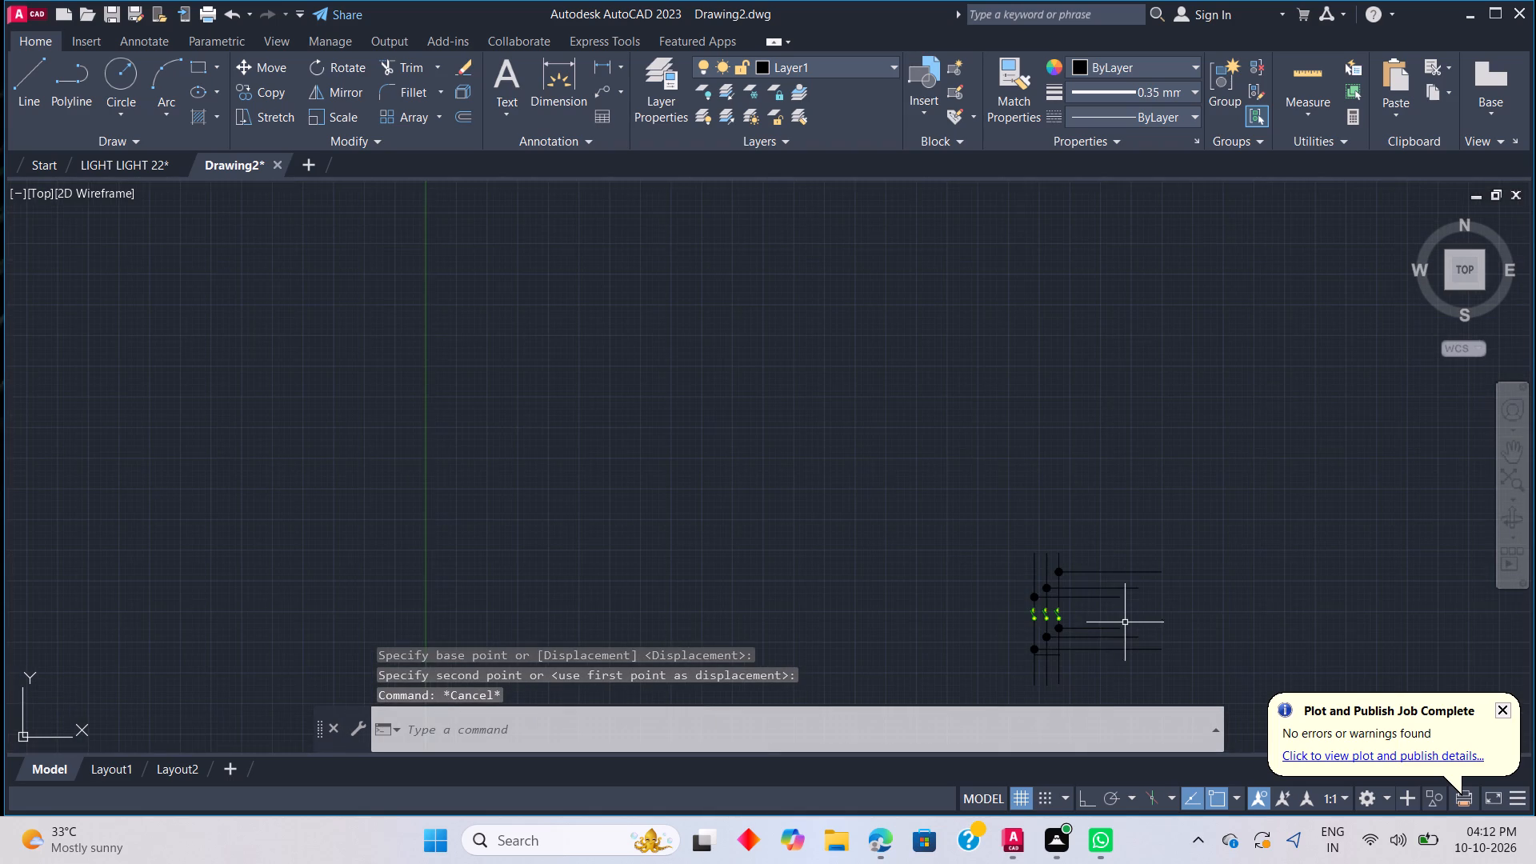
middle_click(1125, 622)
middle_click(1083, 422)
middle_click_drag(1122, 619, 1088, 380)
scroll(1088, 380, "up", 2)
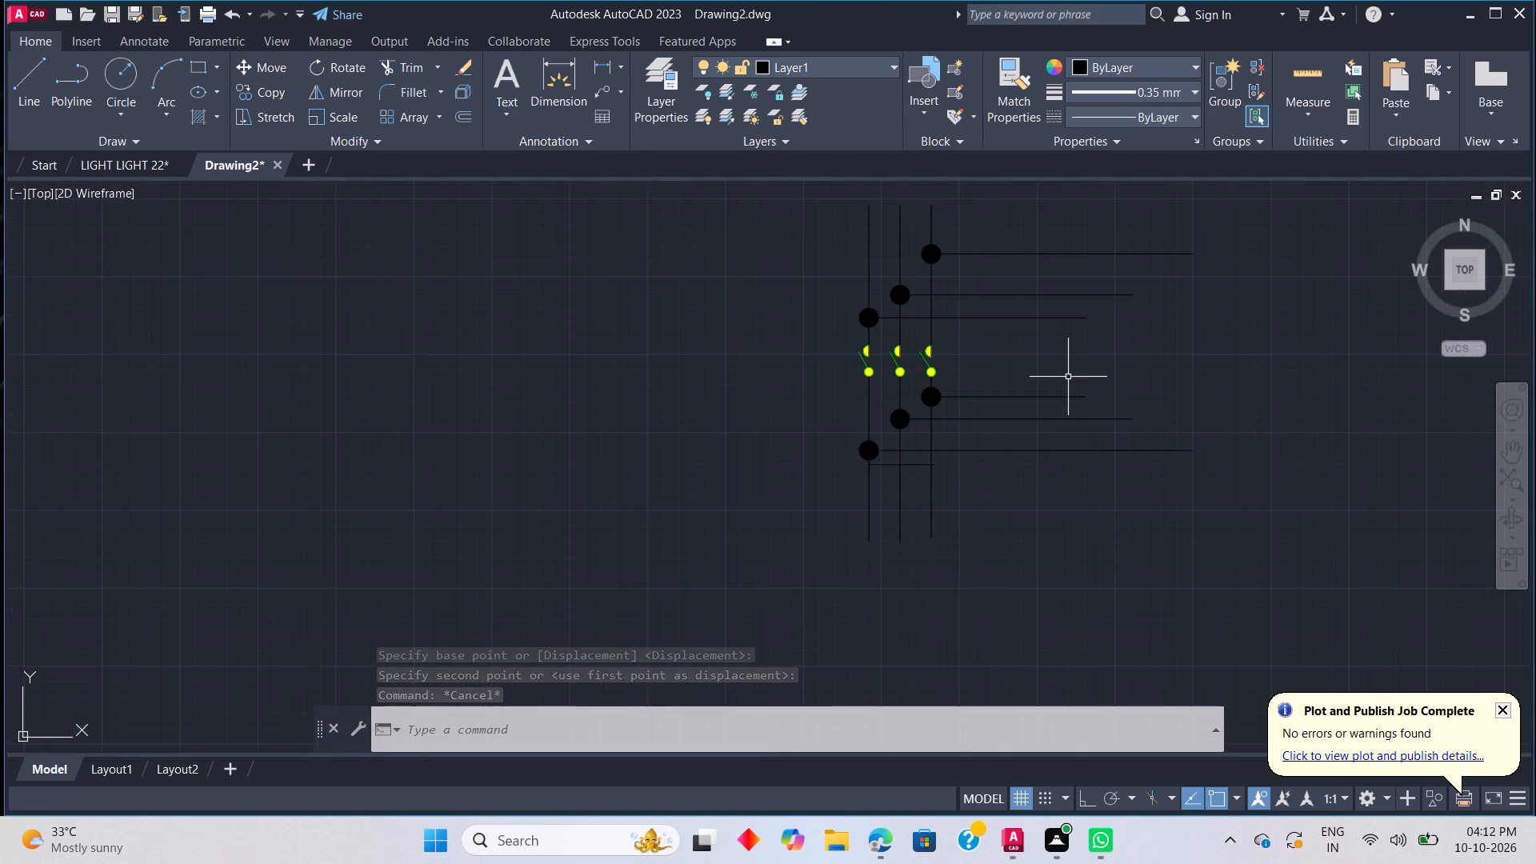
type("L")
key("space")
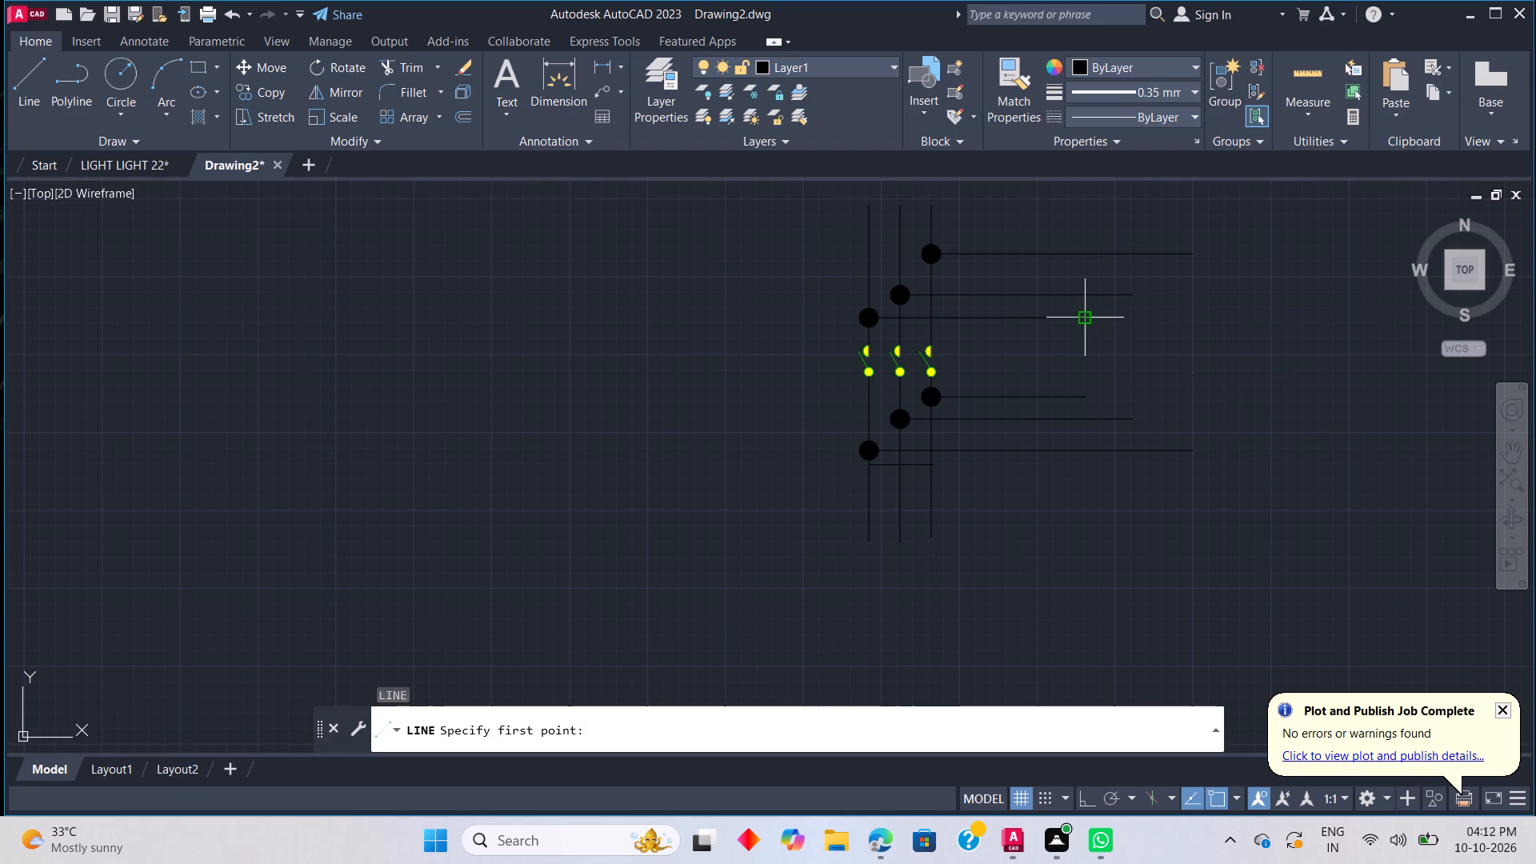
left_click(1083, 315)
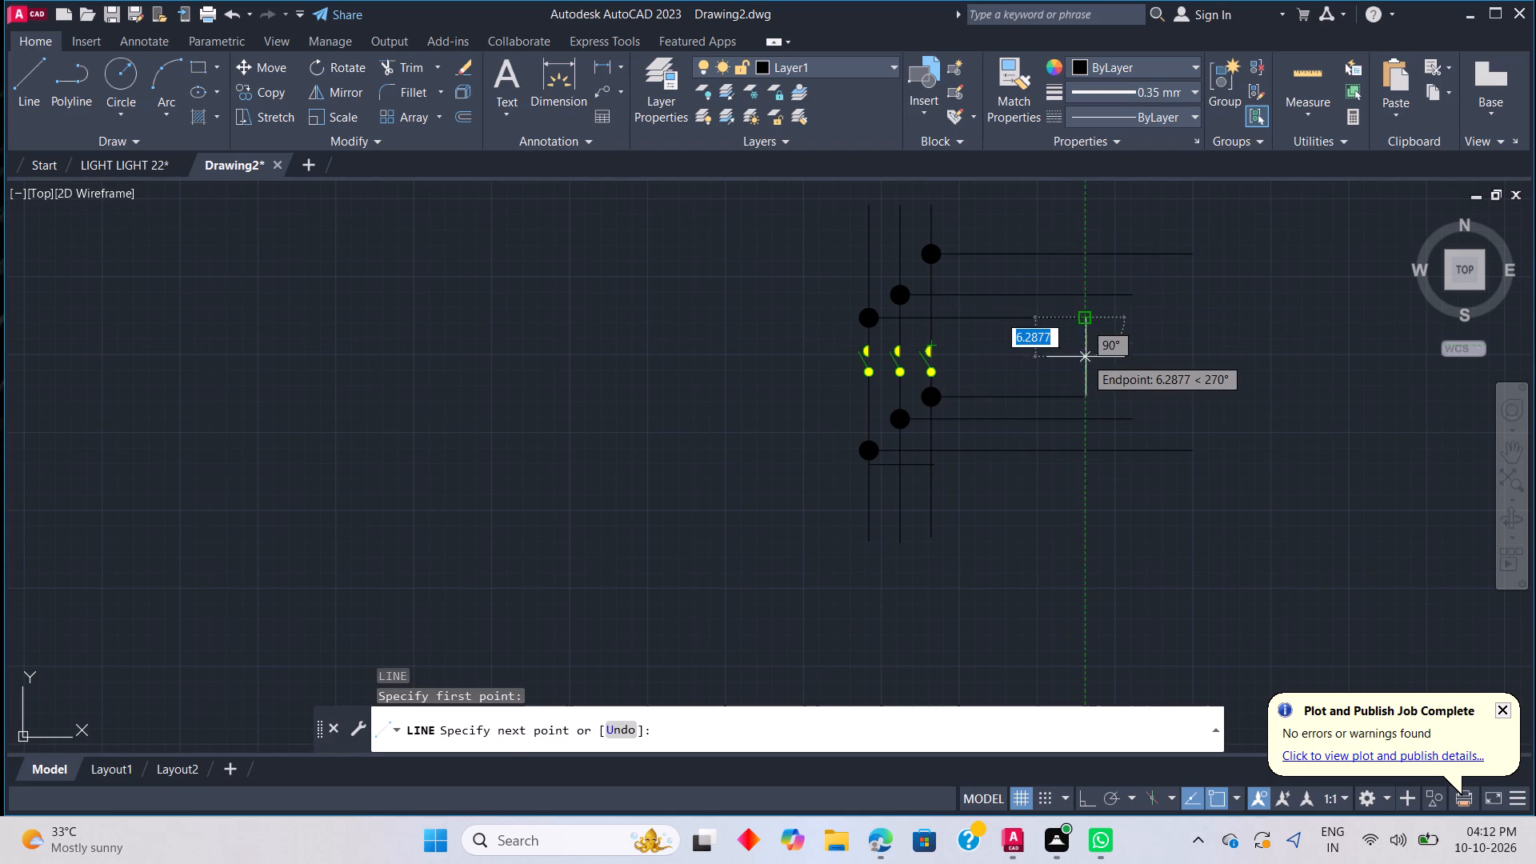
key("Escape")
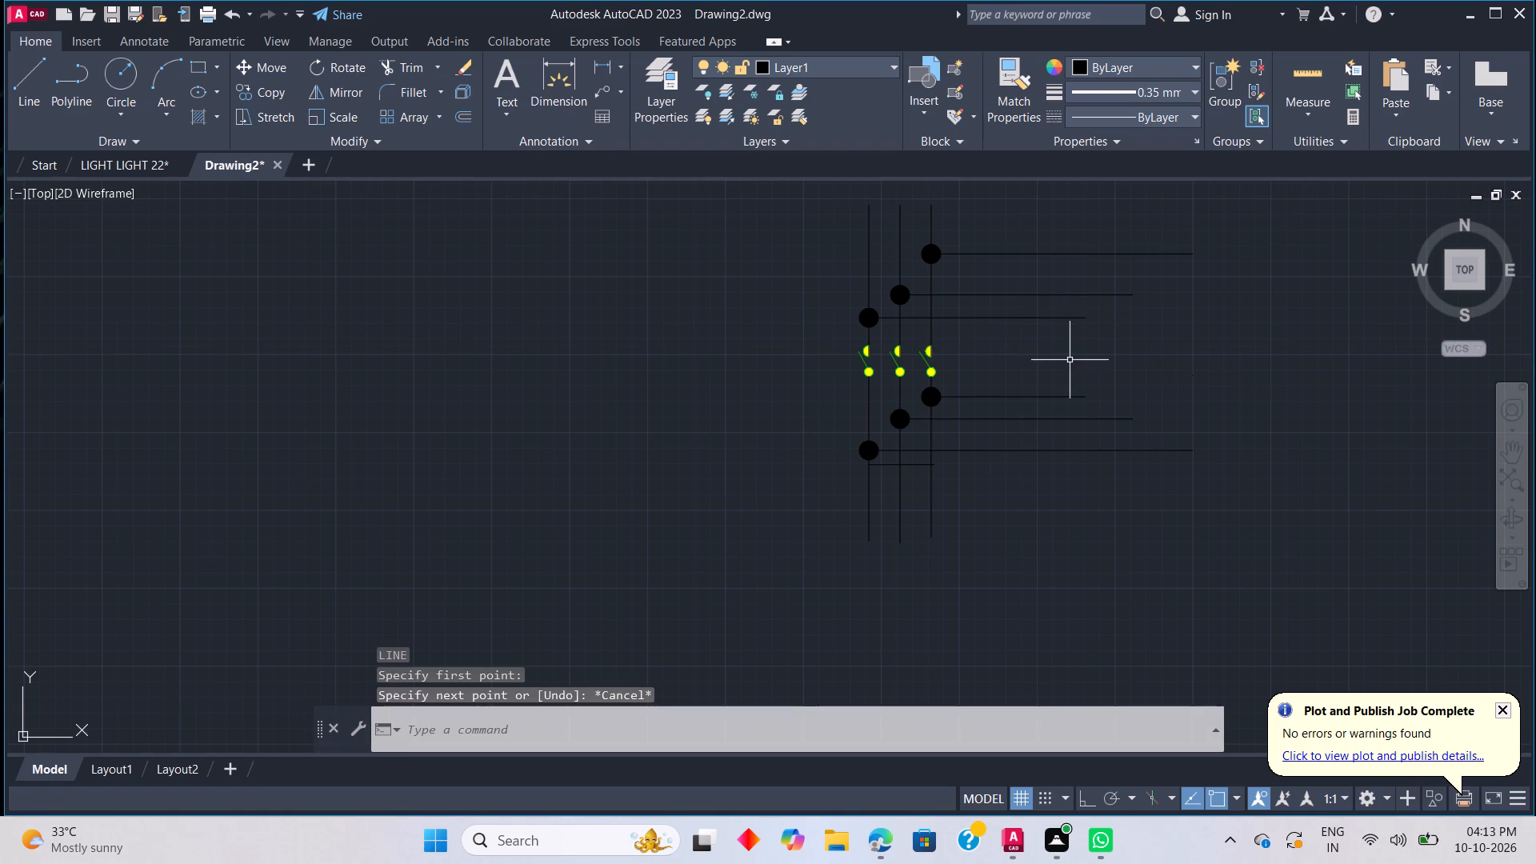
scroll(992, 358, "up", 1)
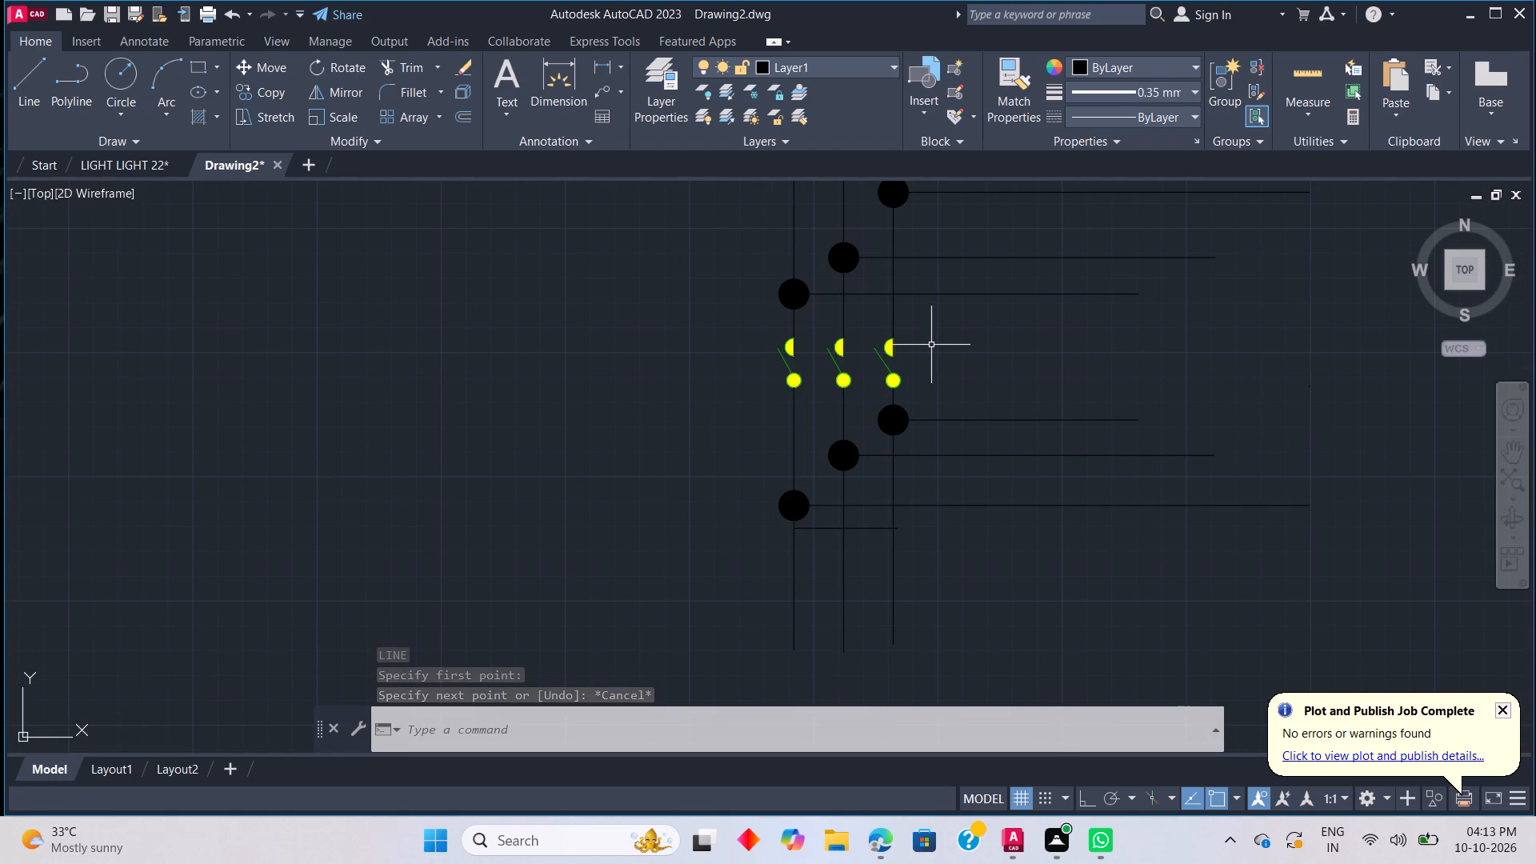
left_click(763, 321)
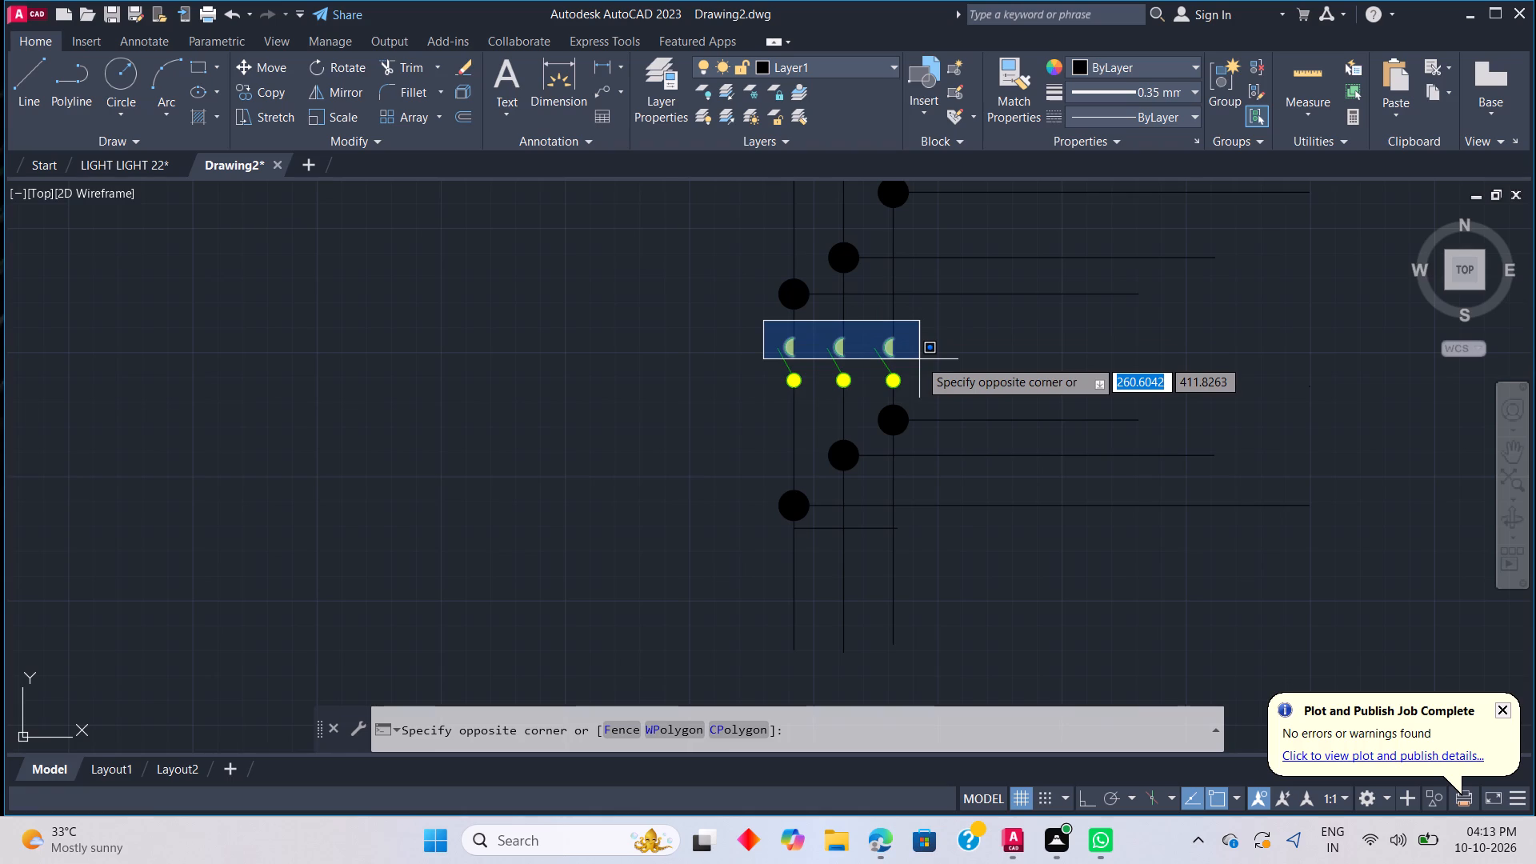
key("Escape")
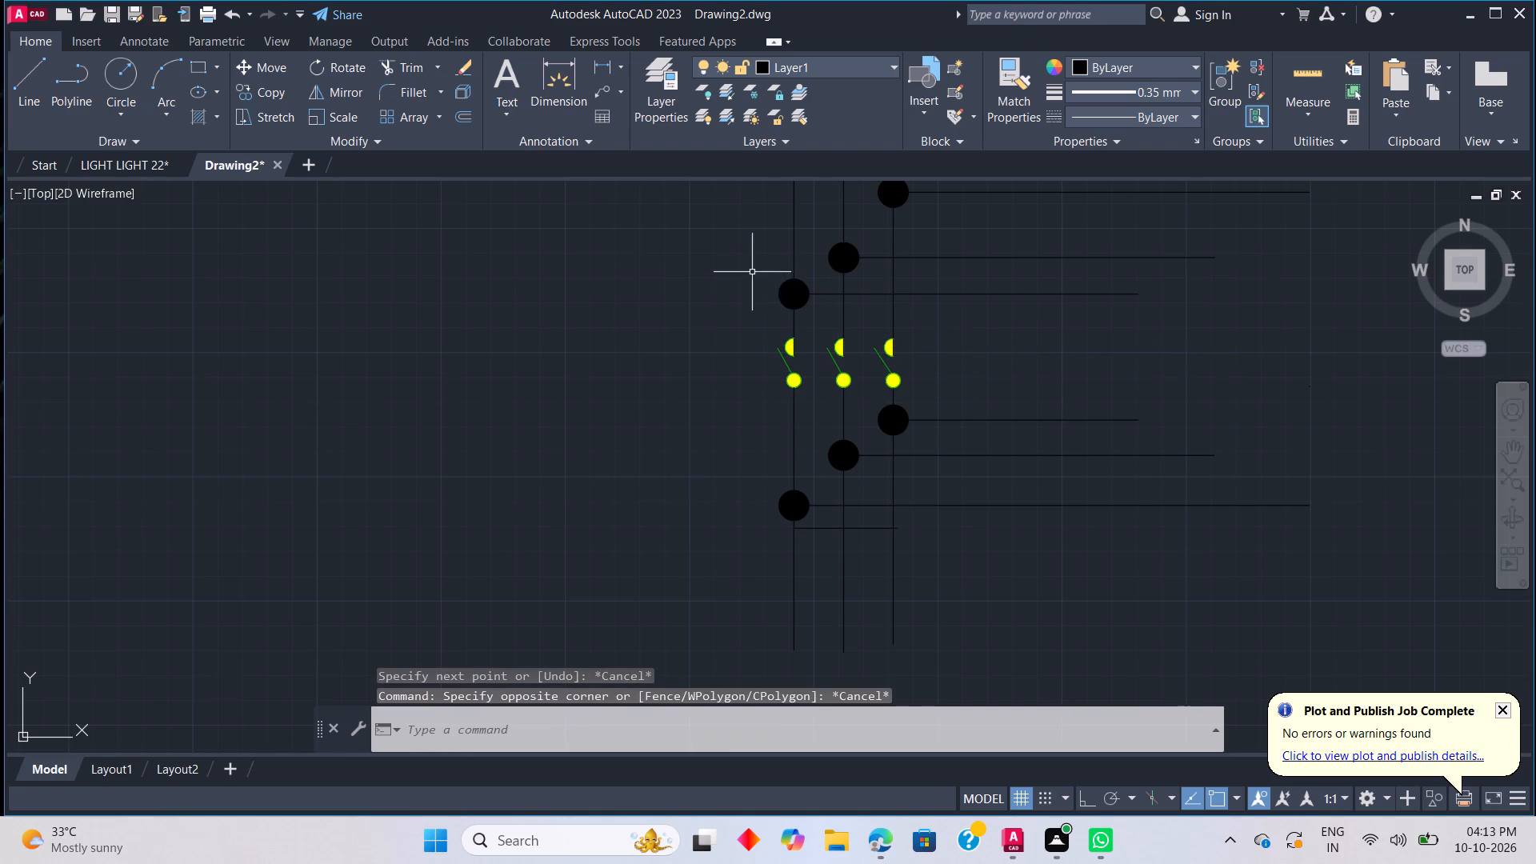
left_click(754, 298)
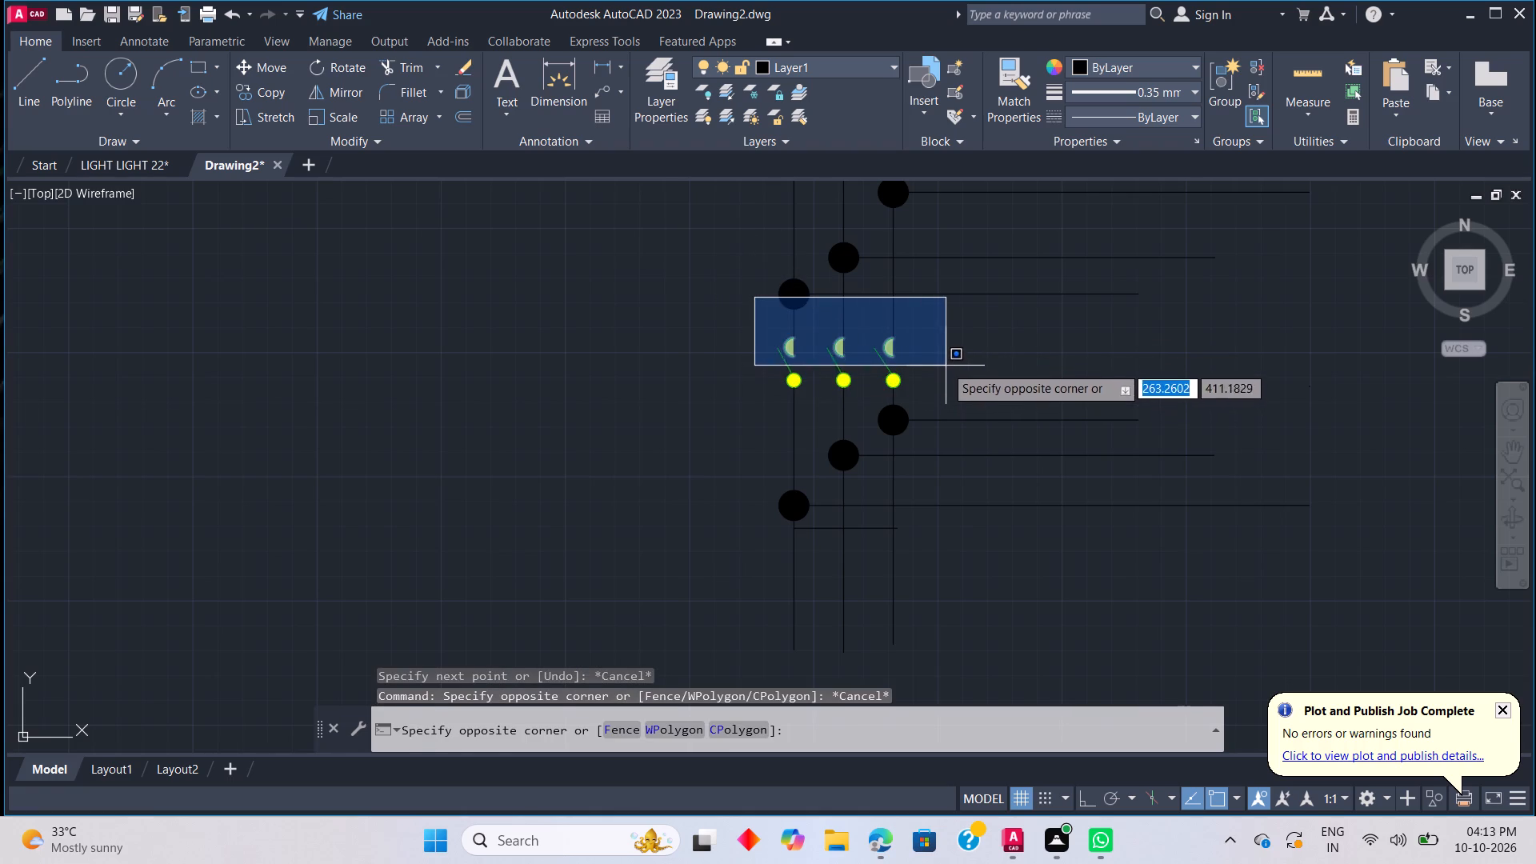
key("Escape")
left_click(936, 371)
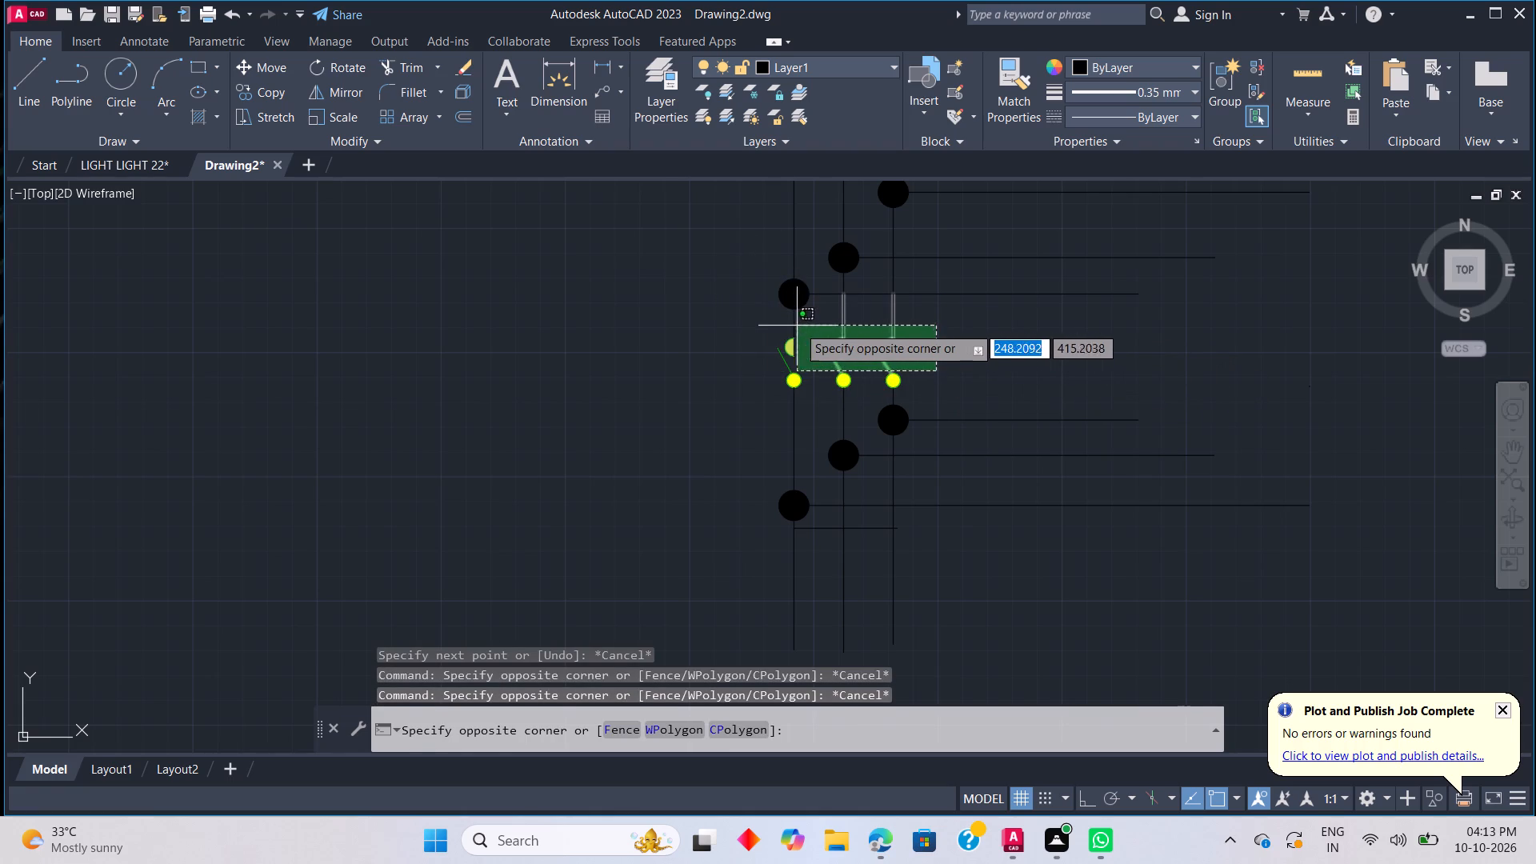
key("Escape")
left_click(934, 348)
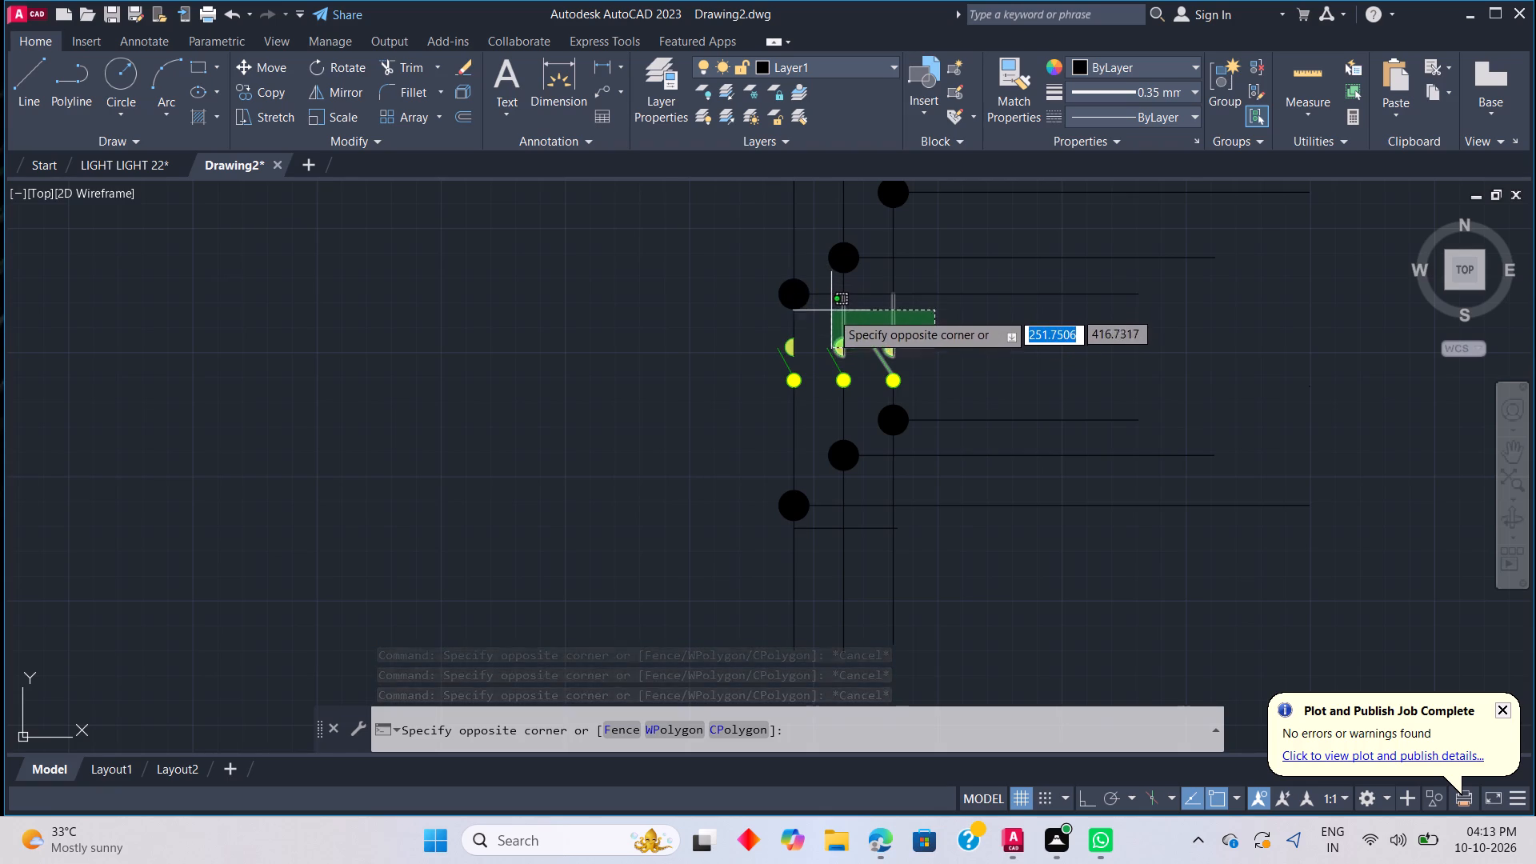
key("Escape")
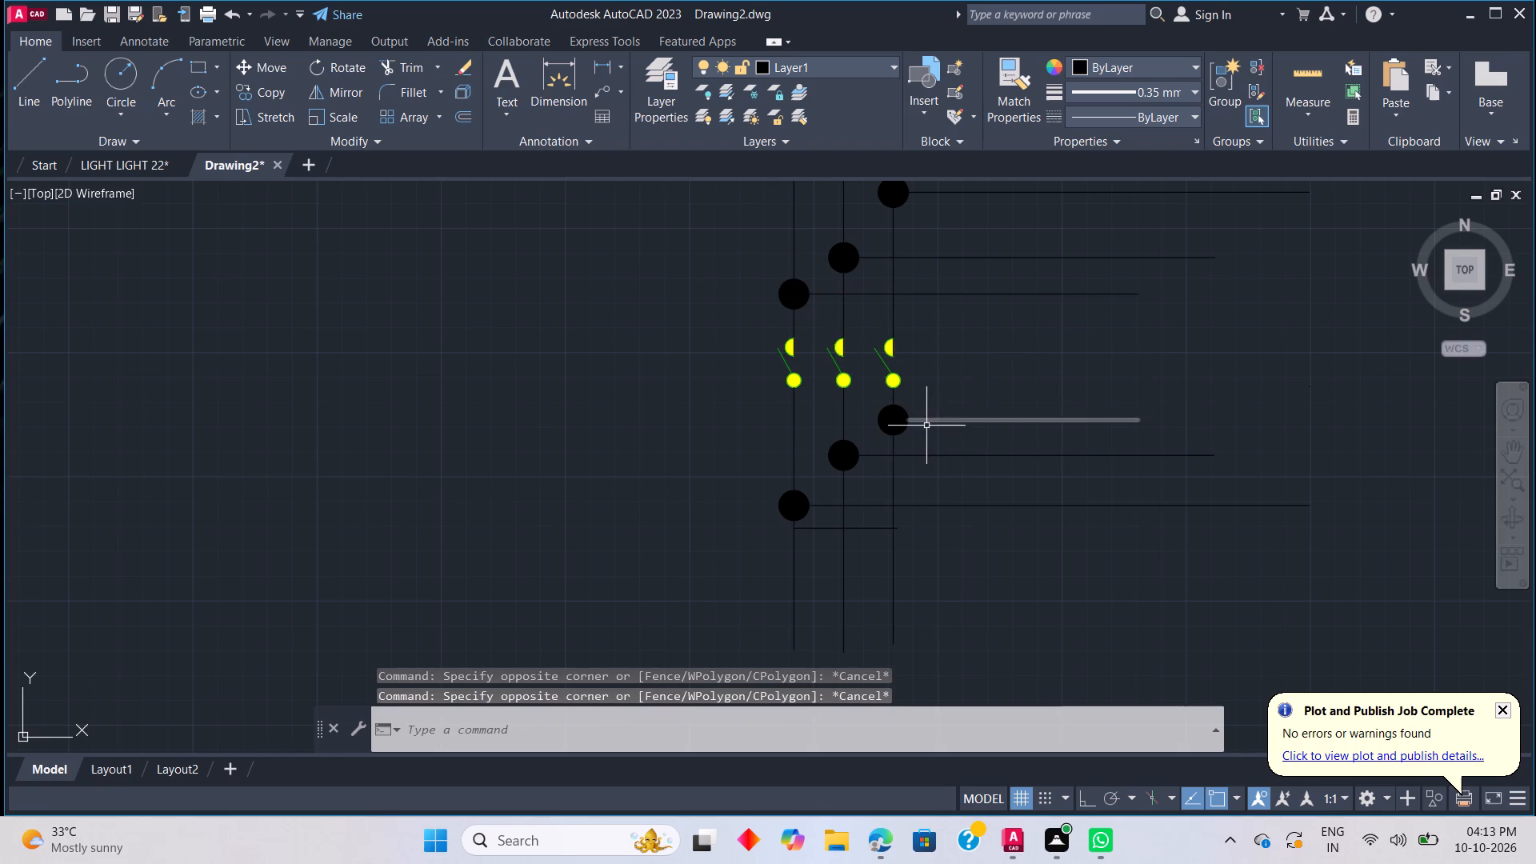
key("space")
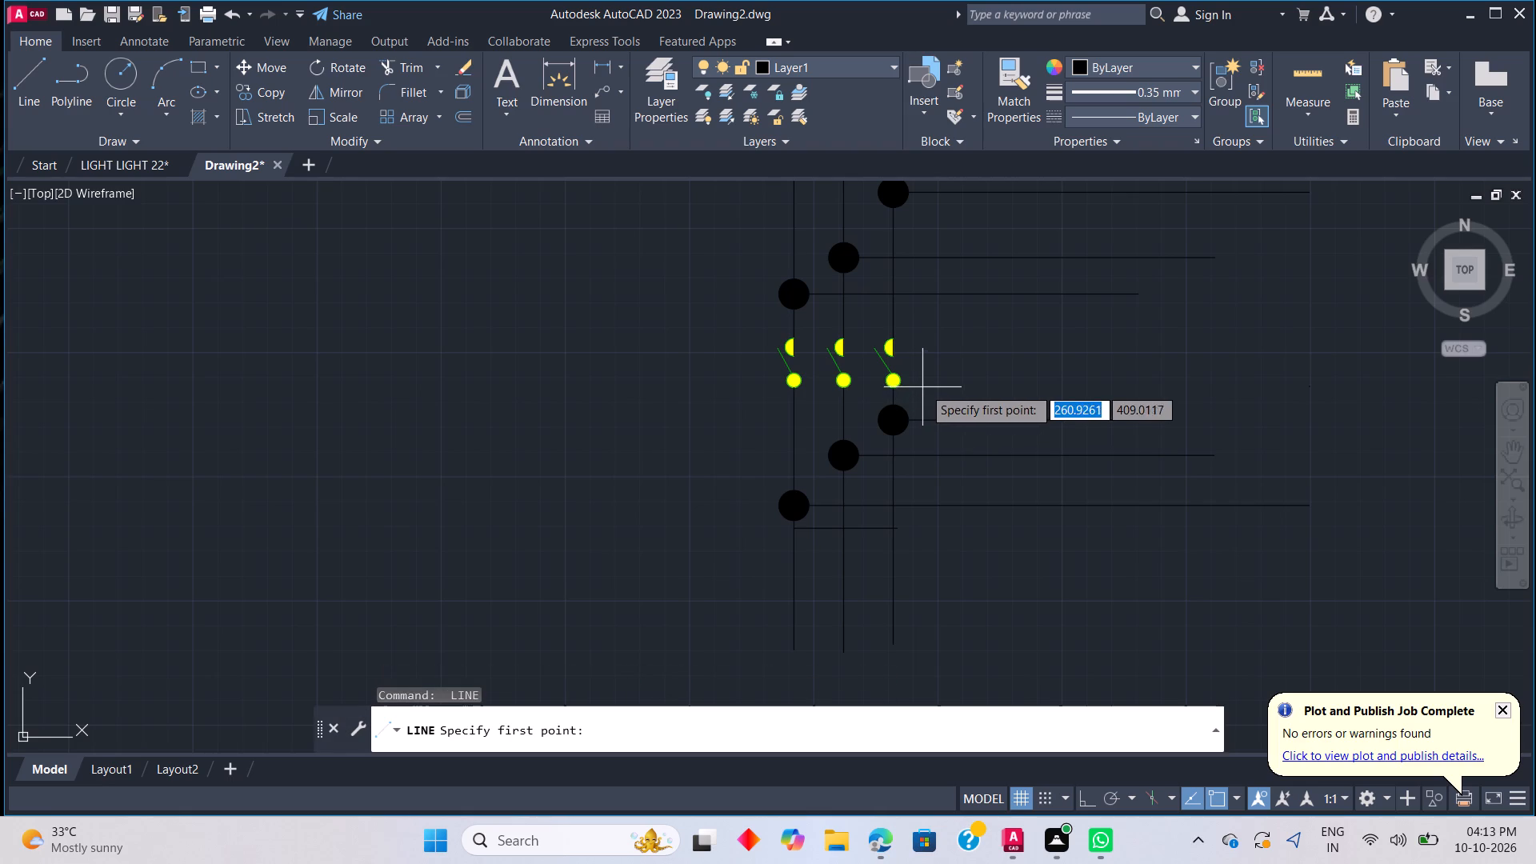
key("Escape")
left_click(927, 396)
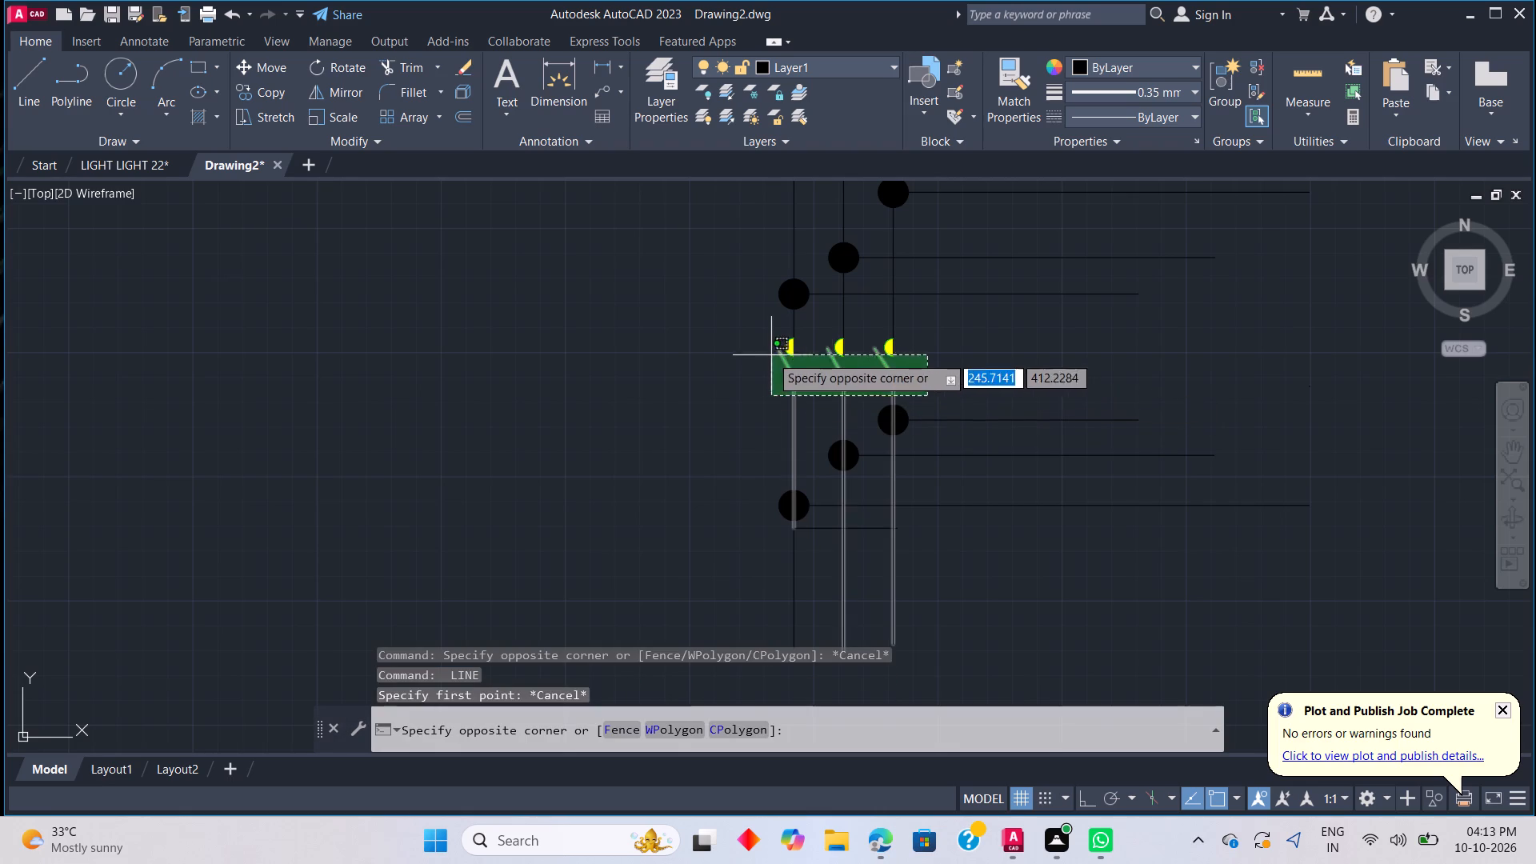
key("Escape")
Copy the three switch symbols with their upper line segments about 34.65 units horizontally to the free end of the lowest upper leader.
left_click(925, 382)
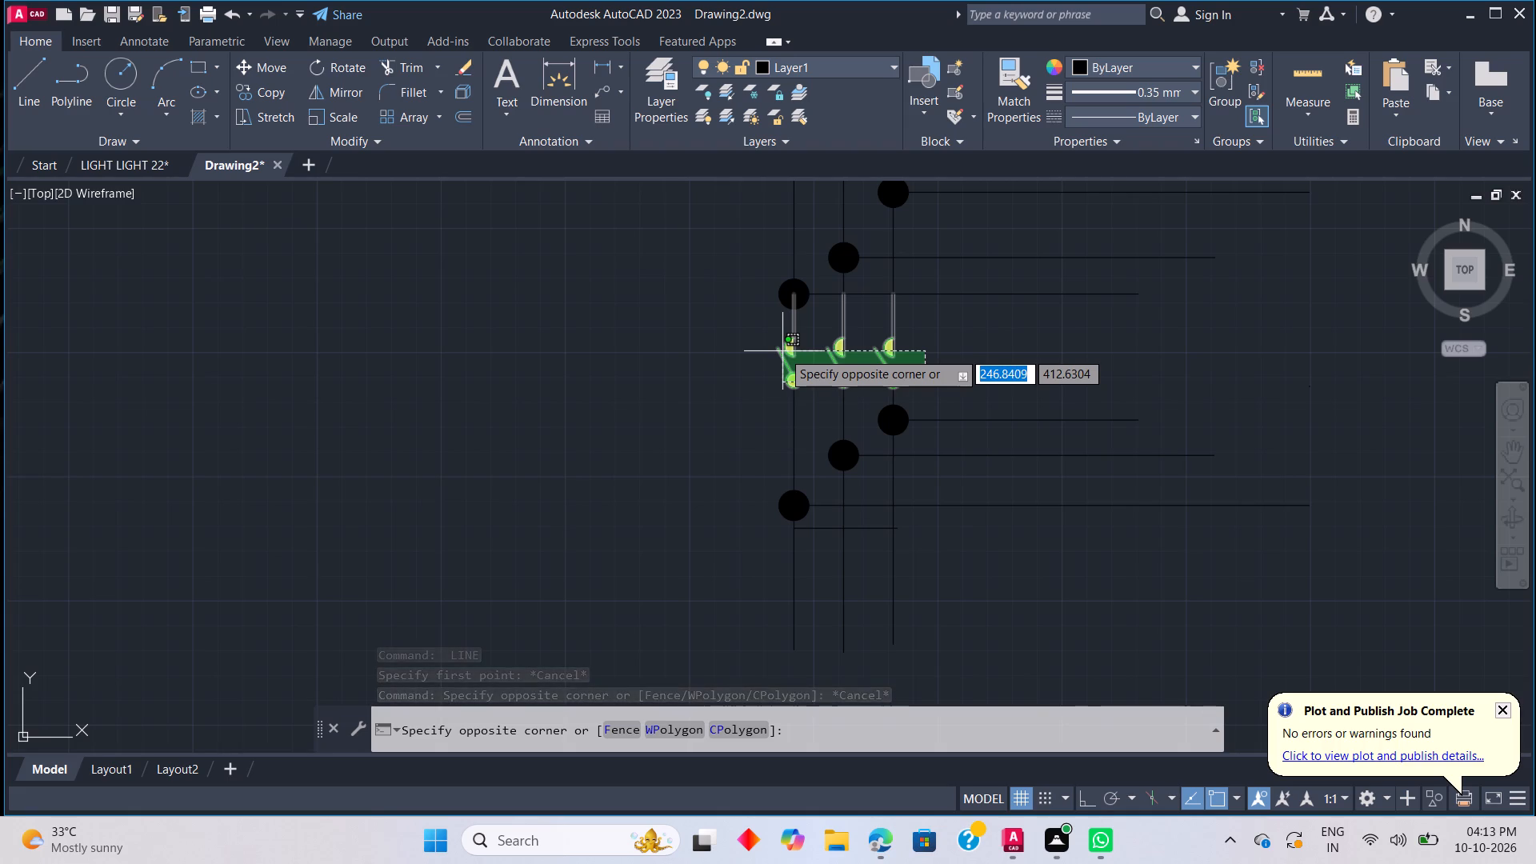
left_click(782, 351)
right_click(934, 378)
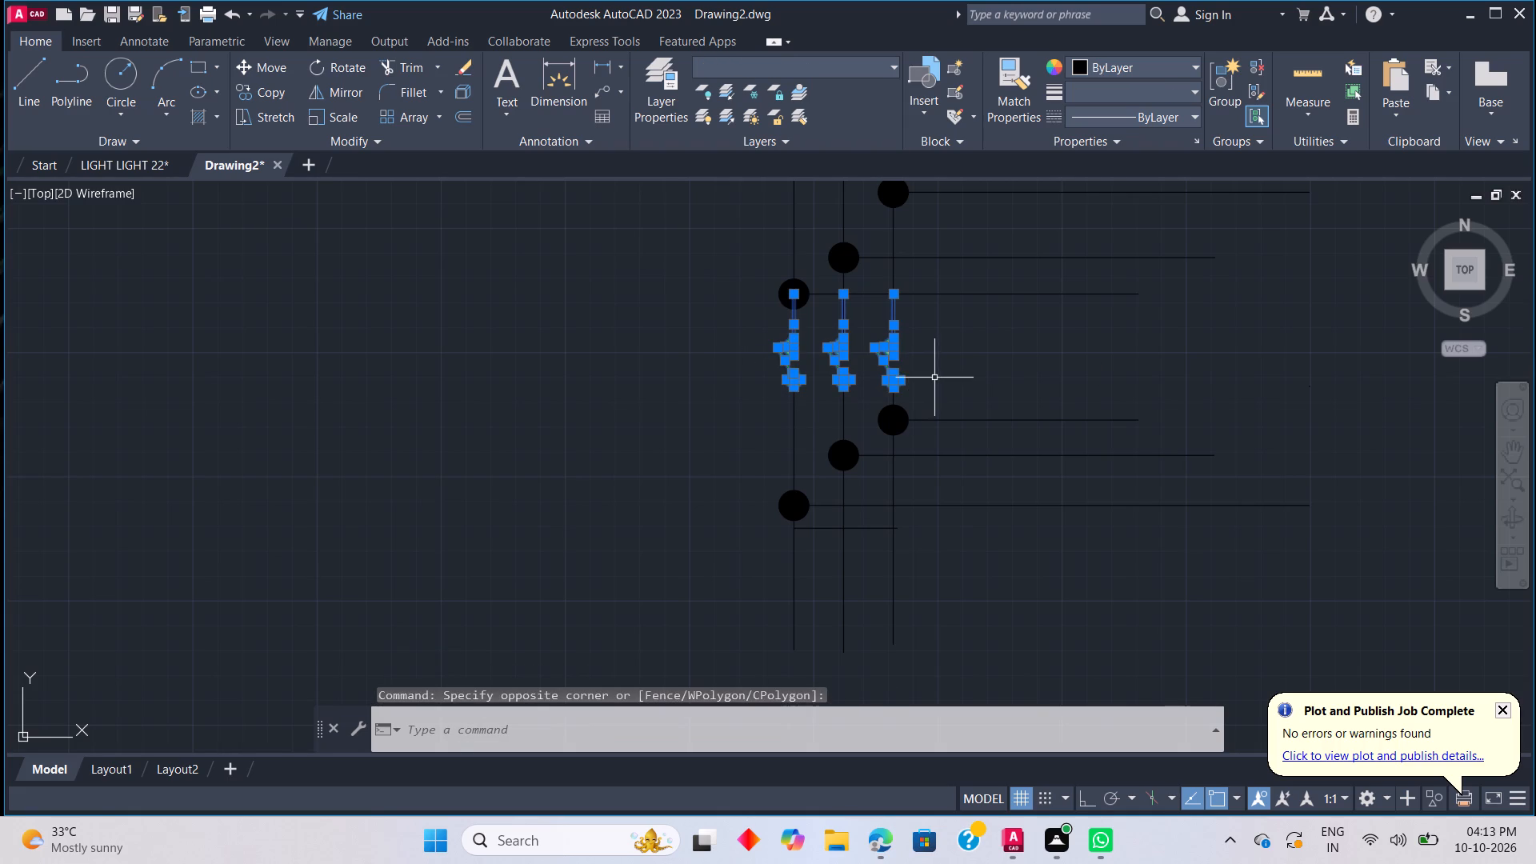
left_click(1001, 498)
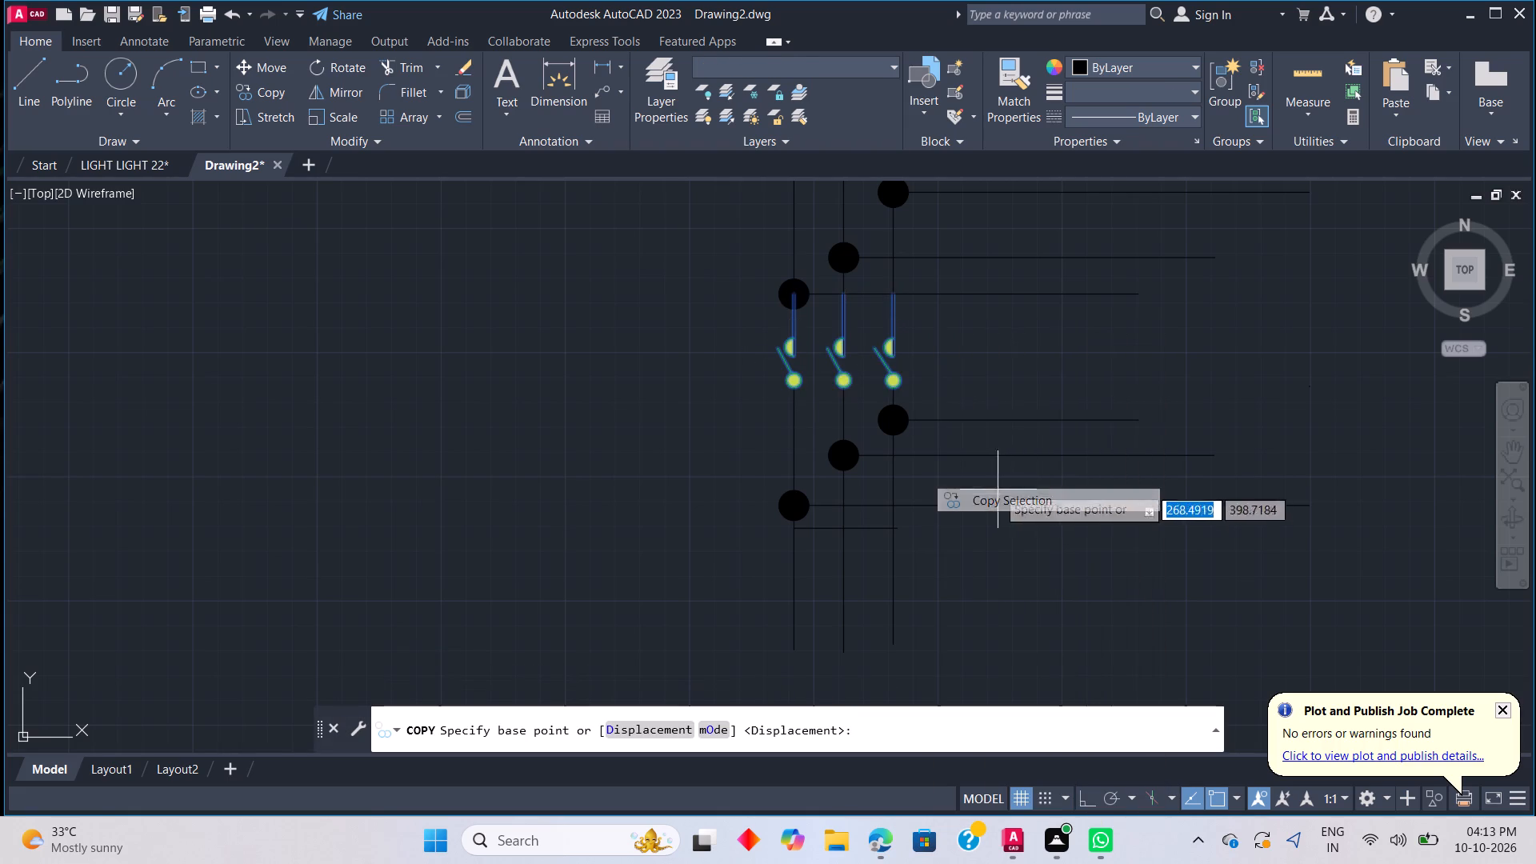
left_click(845, 361)
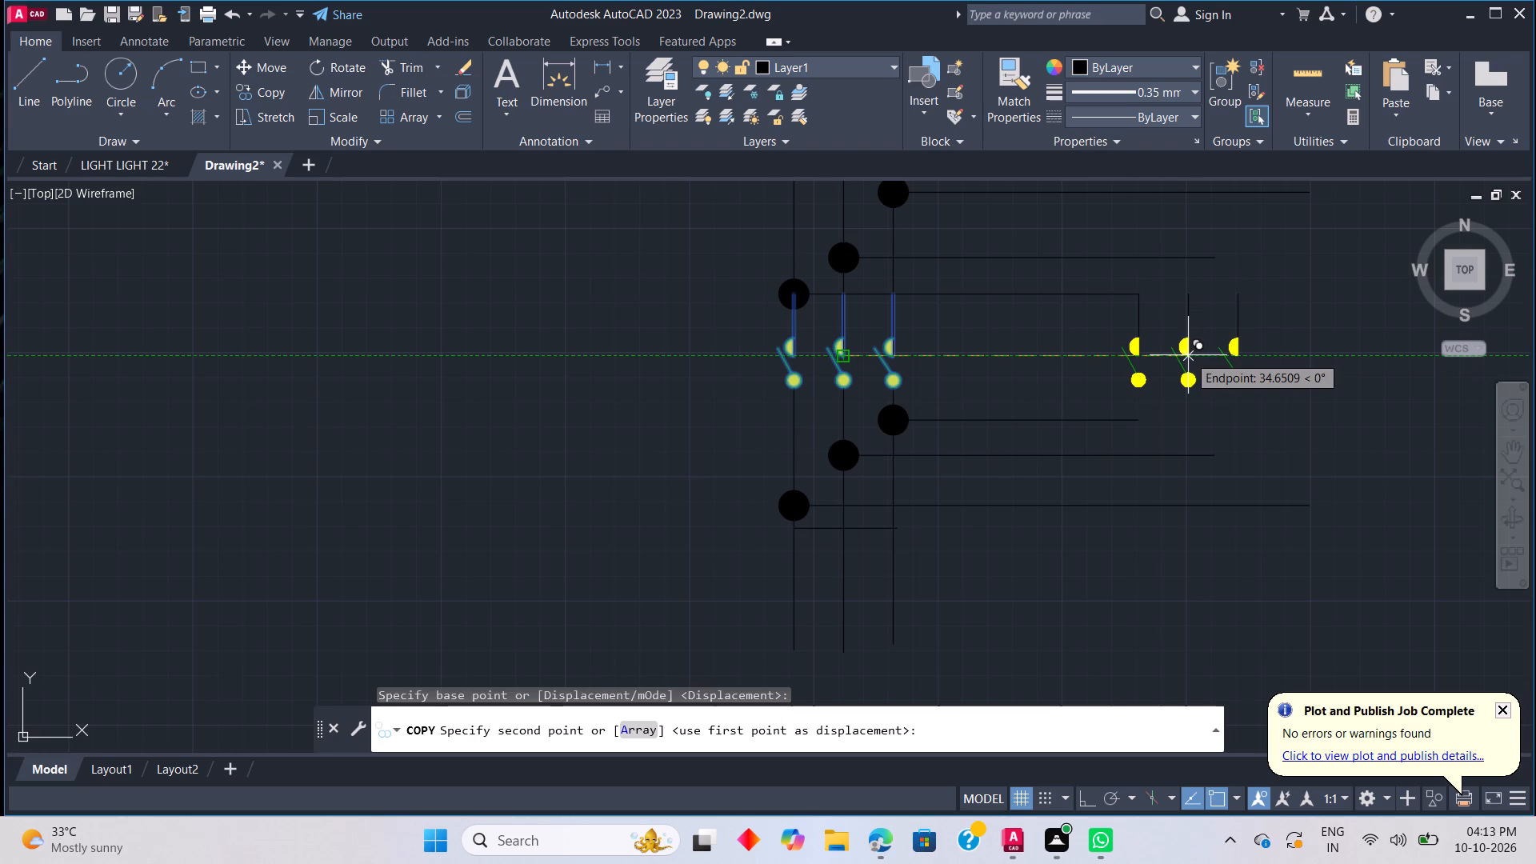
left_click(1188, 355)
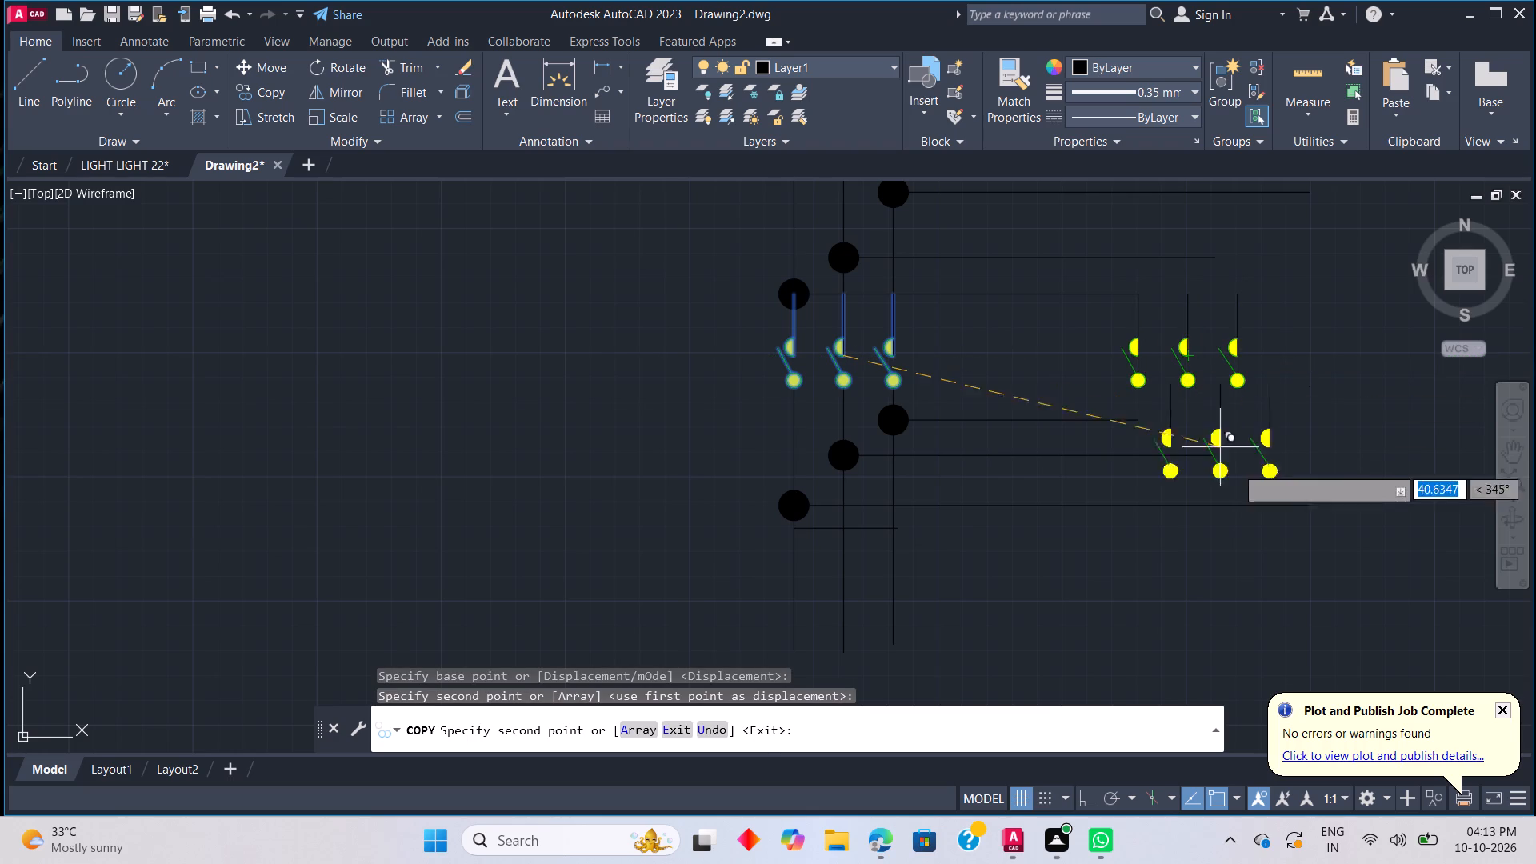
key("Escape")
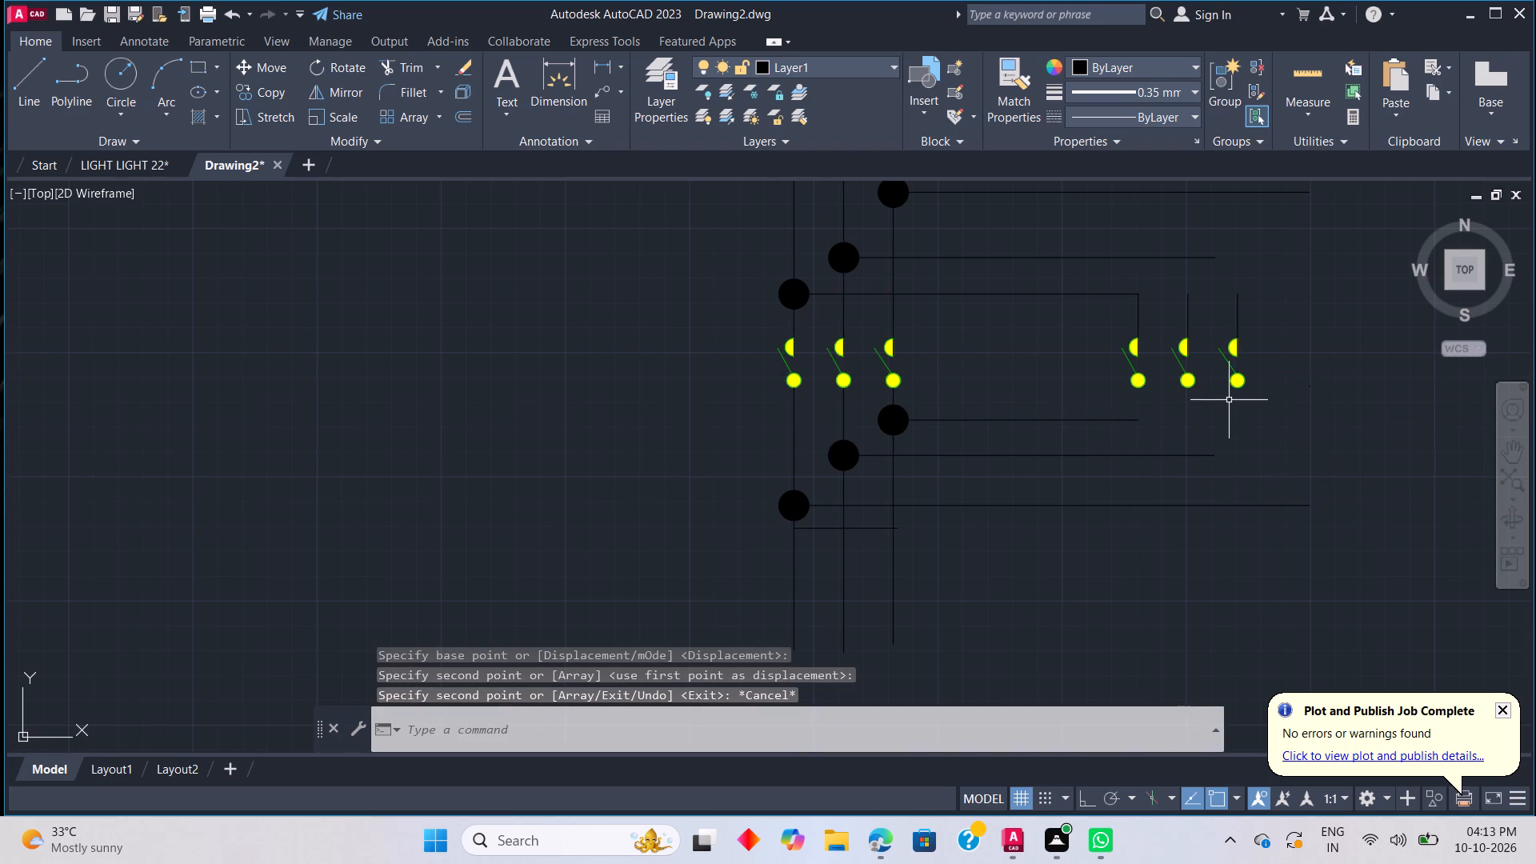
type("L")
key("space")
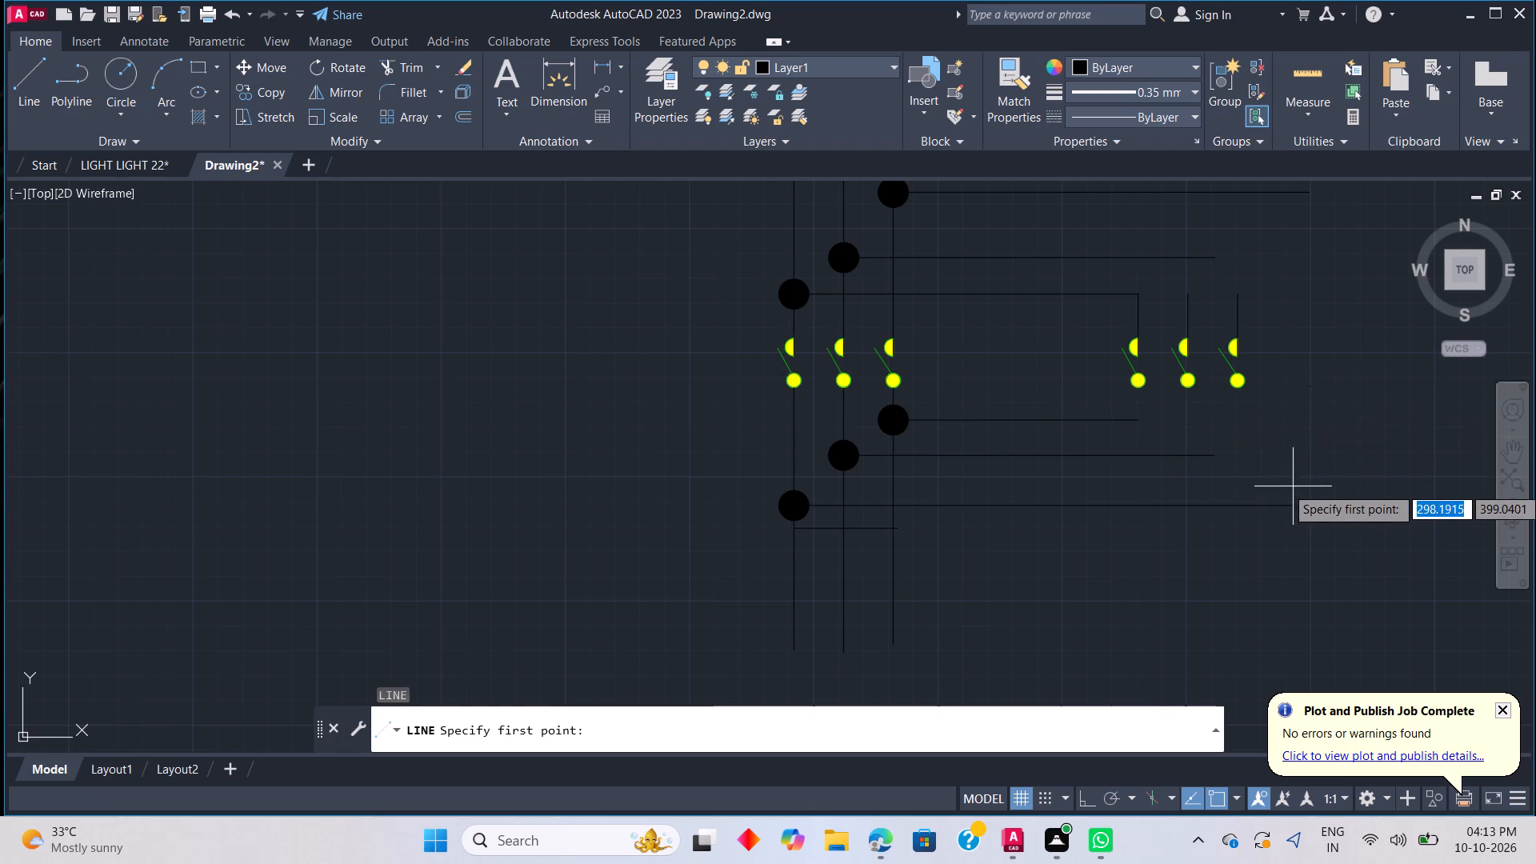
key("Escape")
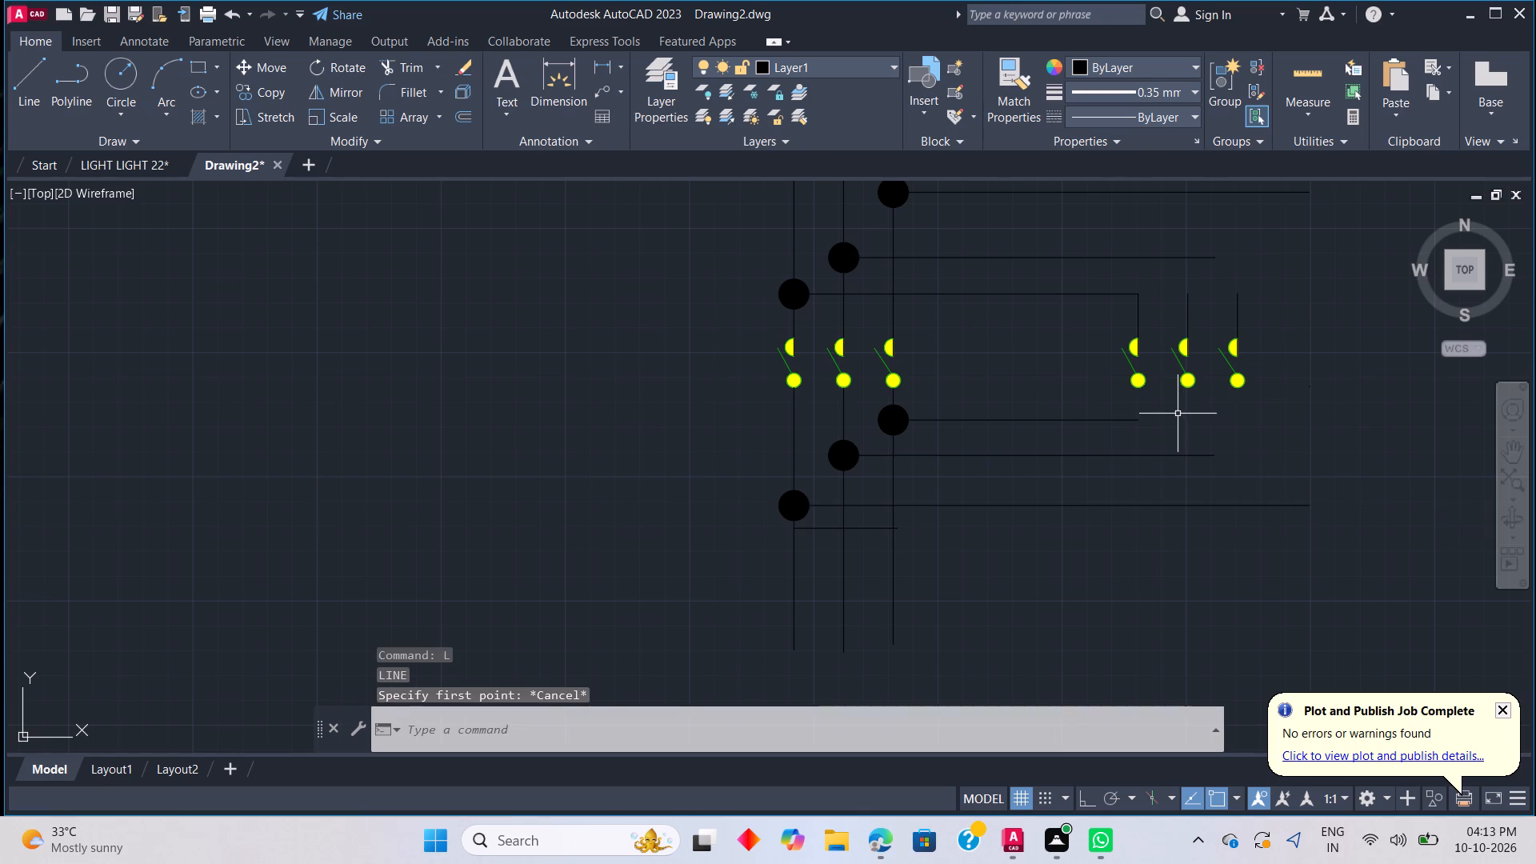
Extend the upper lines of the second and third copied switches up to the middle upper and topmost leaders.
key("e")
key("x")
key("space")
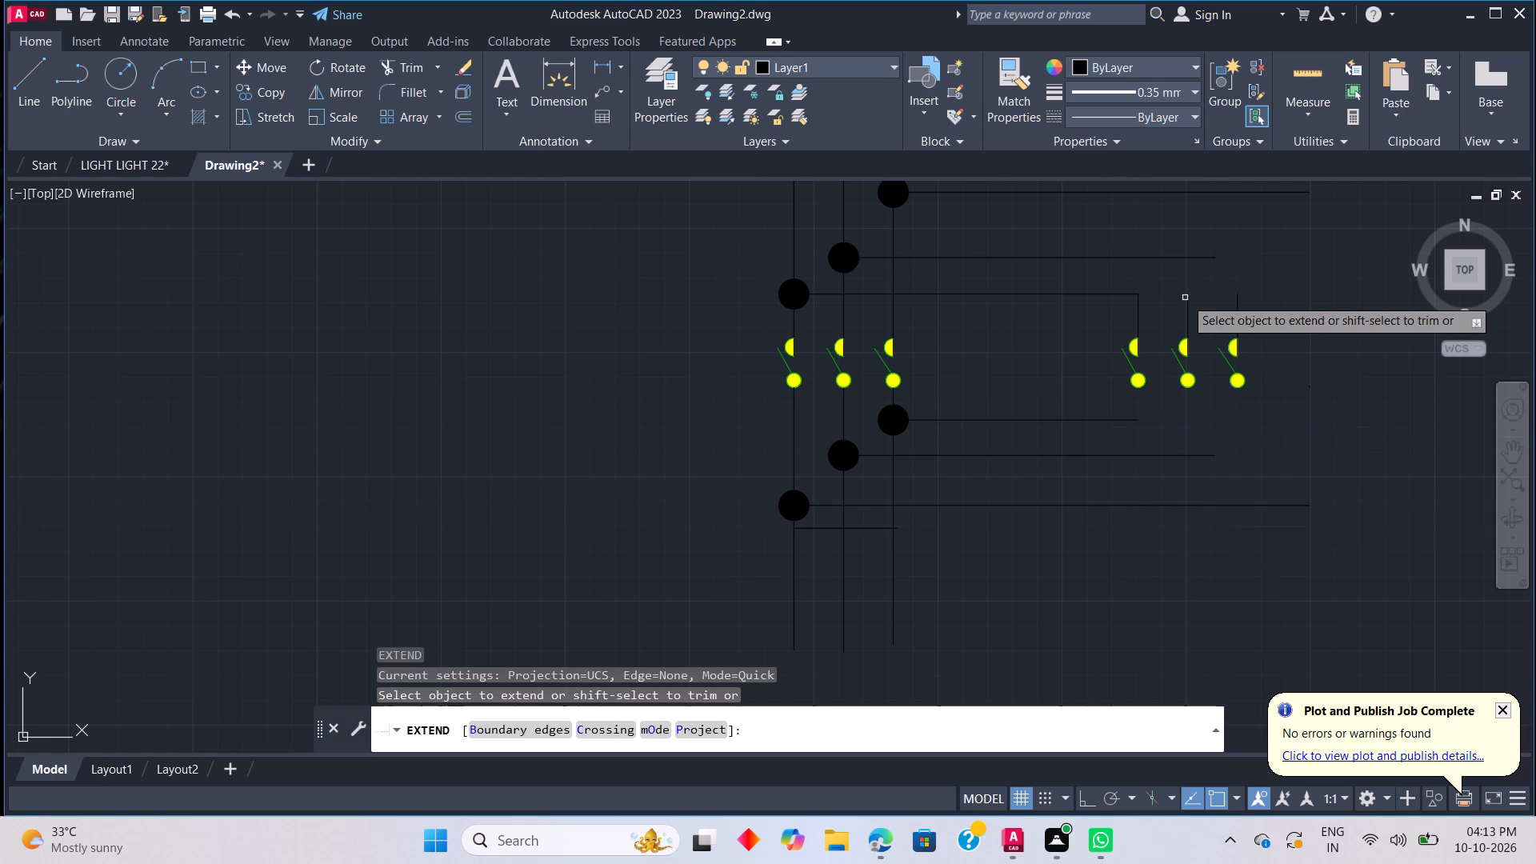
left_click(1190, 306)
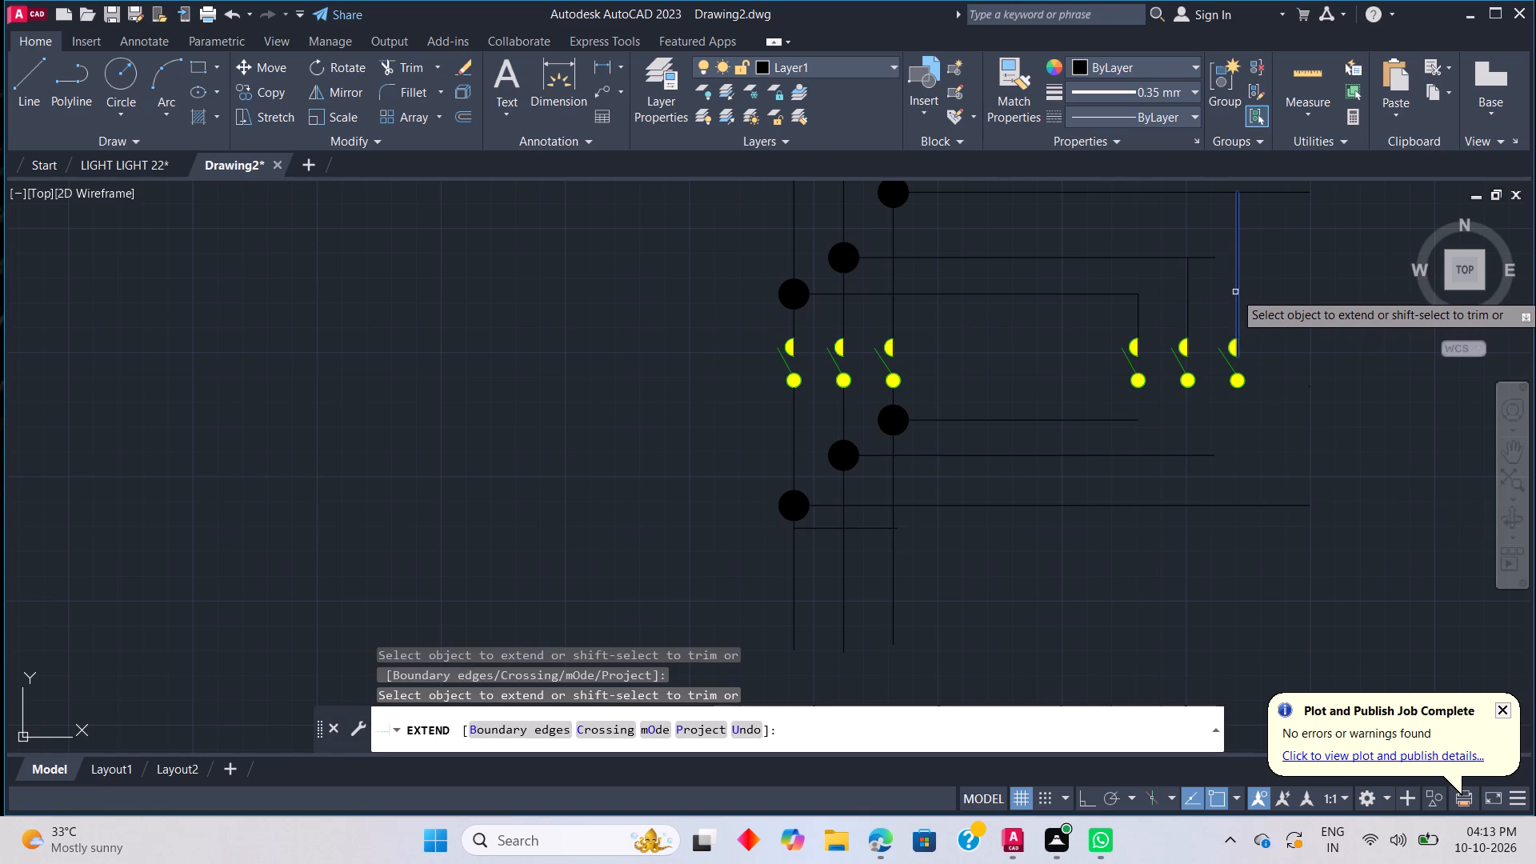
left_click(1238, 296)
key("Escape")
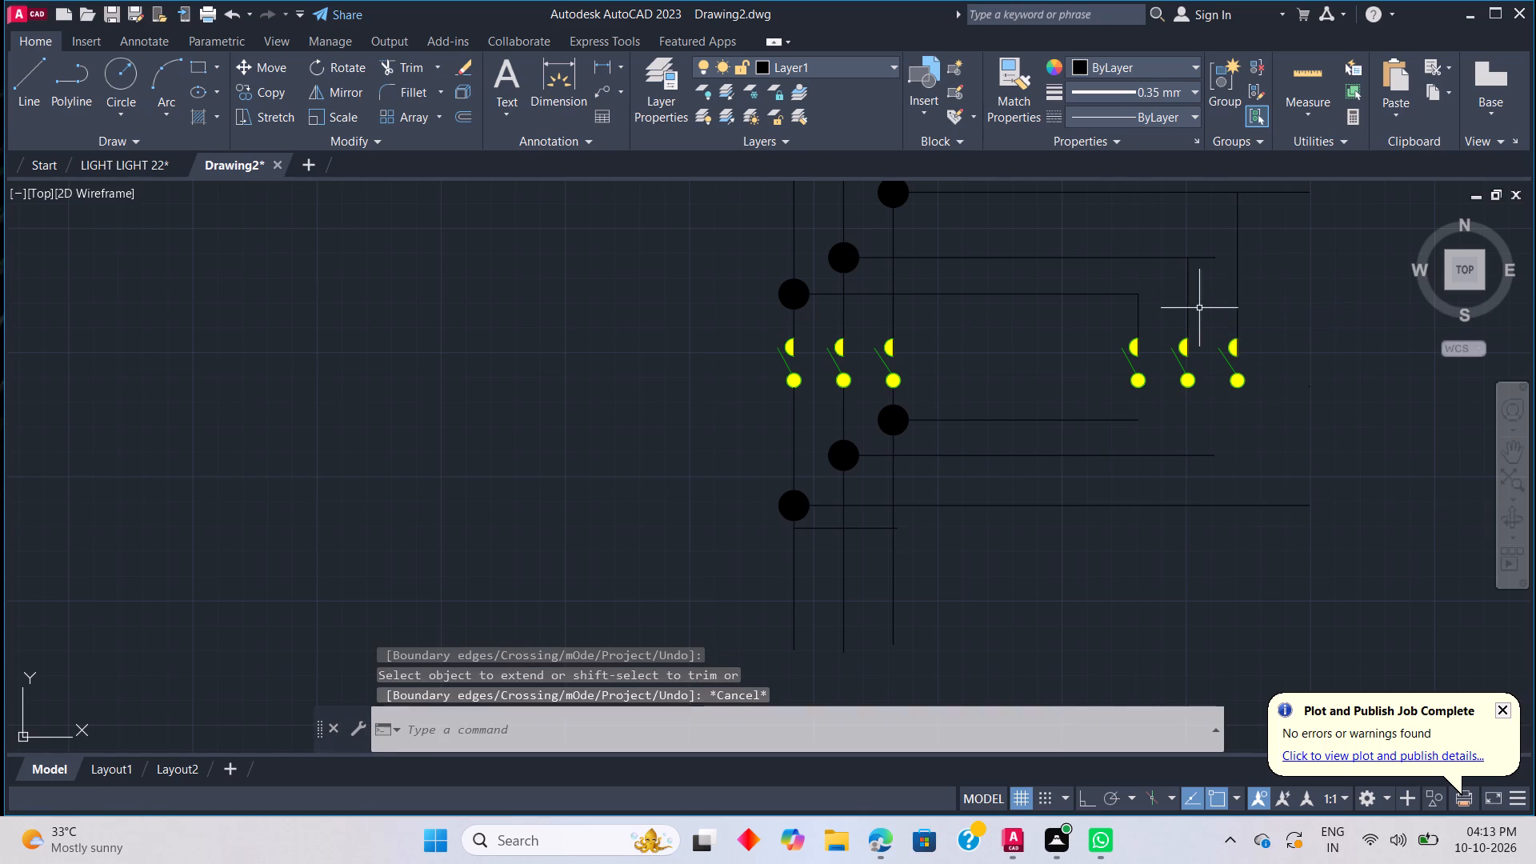
Trim the ends of the middle upper and topmost leaders that overhang the second and third copied switches' vertical lines.
key("t")
type("R")
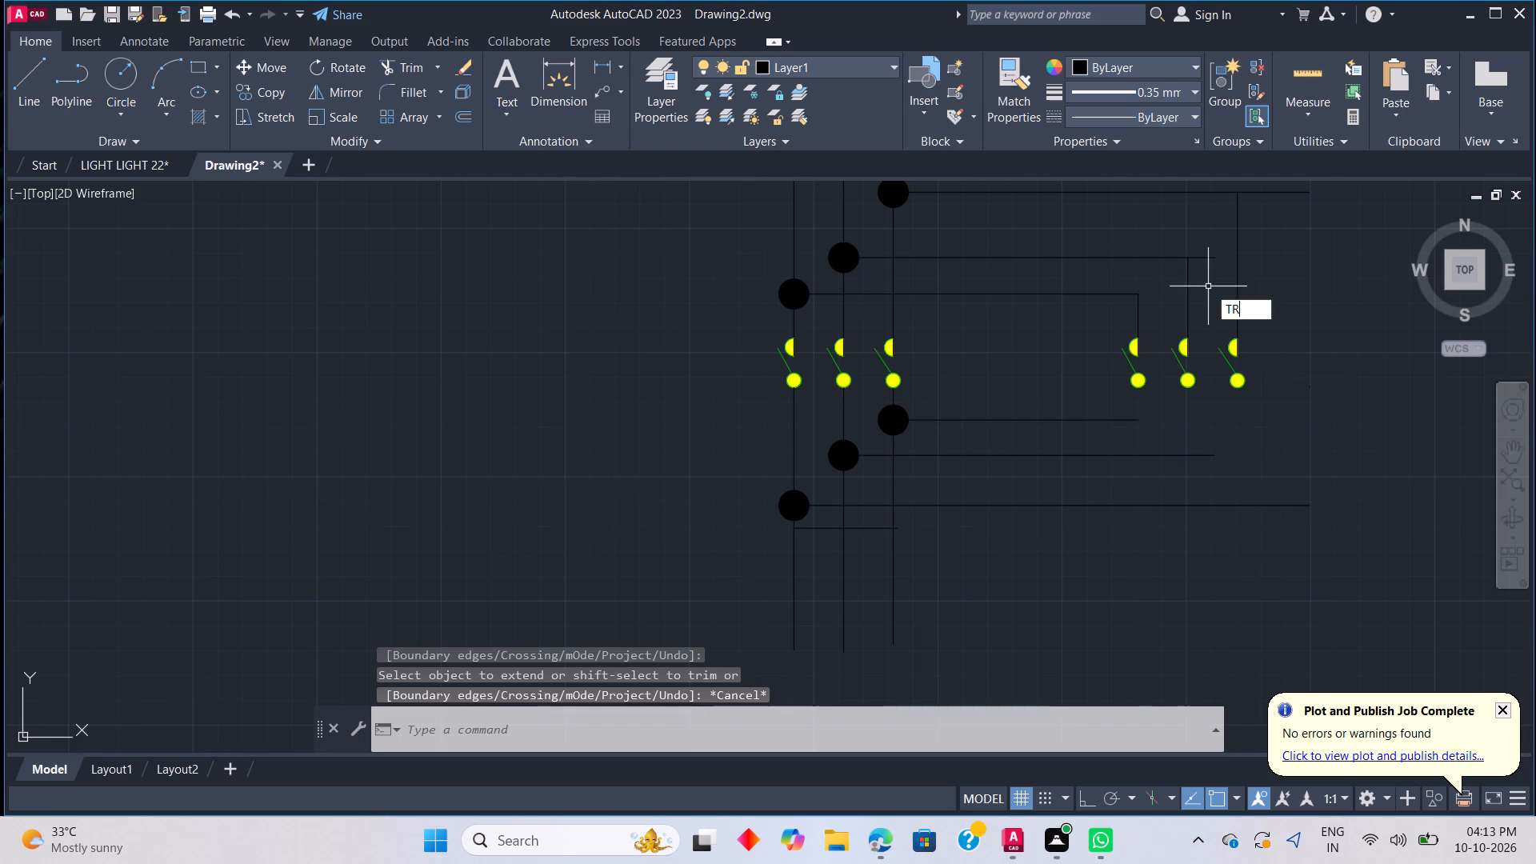
key("space")
left_click(1210, 260)
key("Escape")
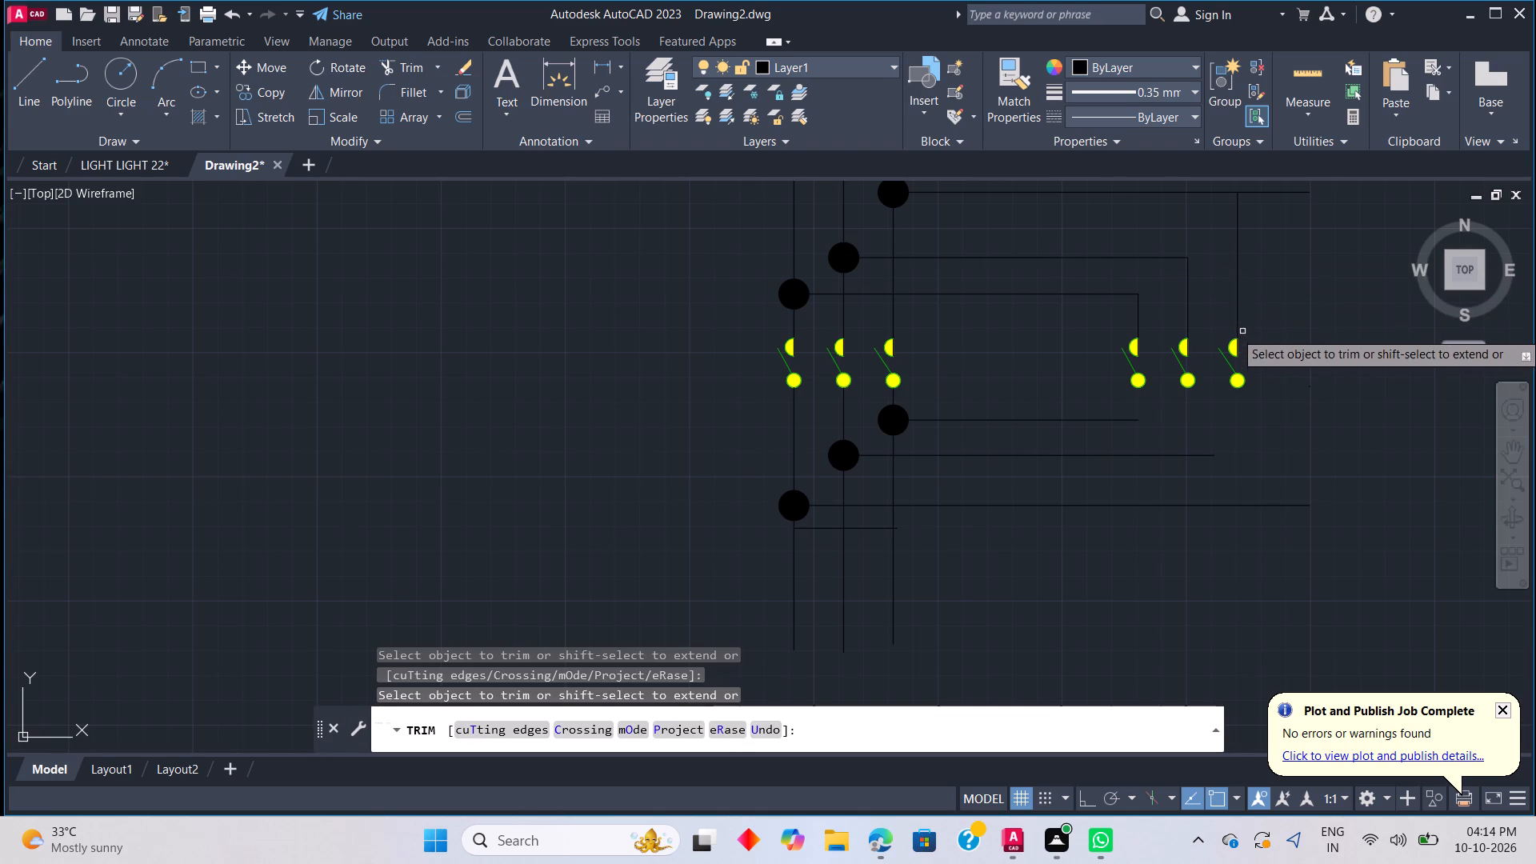
key("c")
key("Escape")
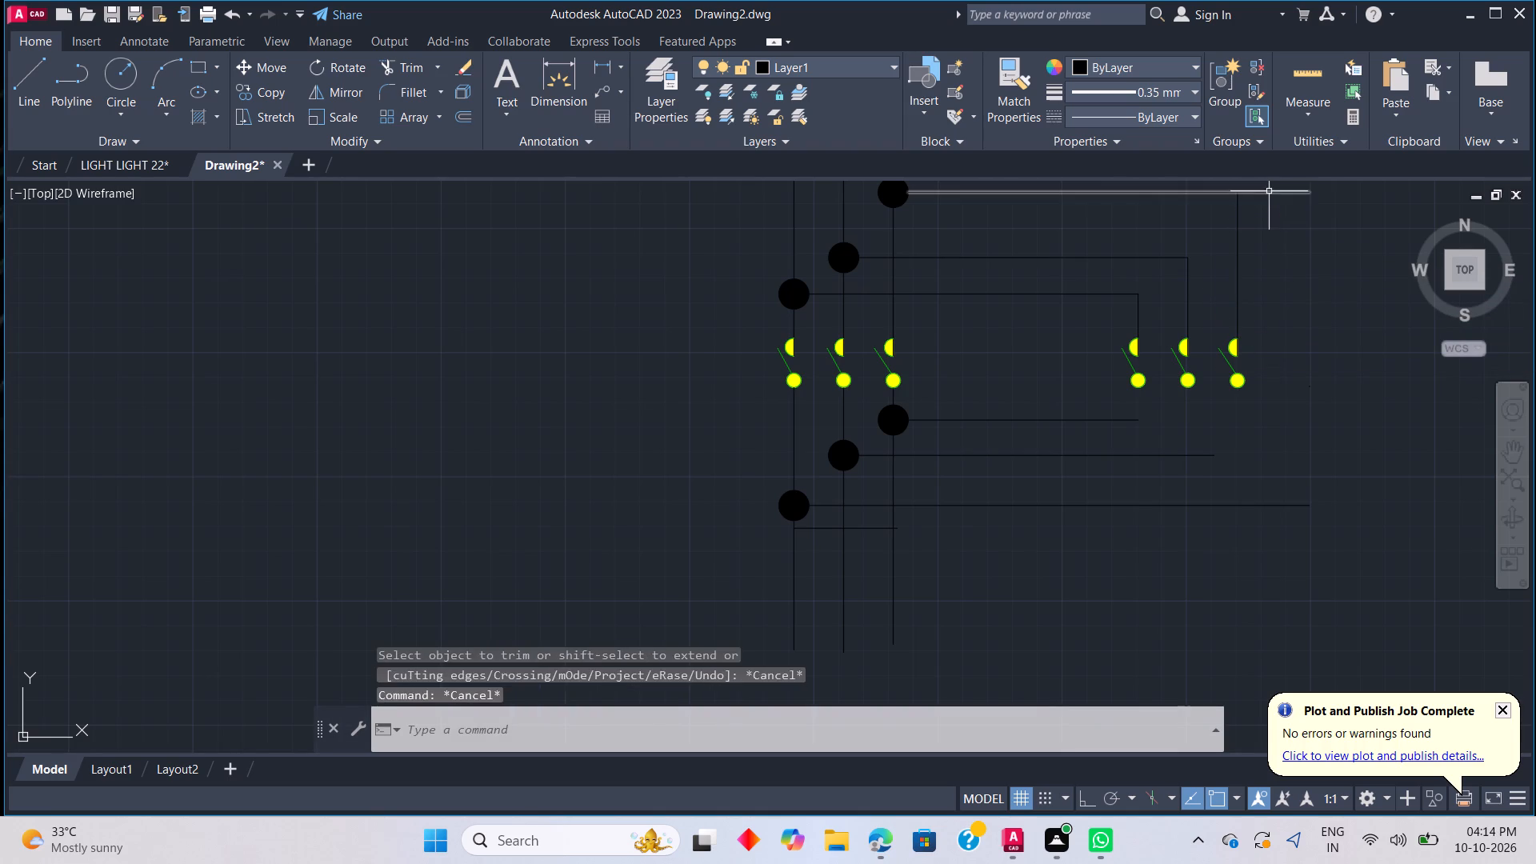
key("space")
left_click(1274, 194)
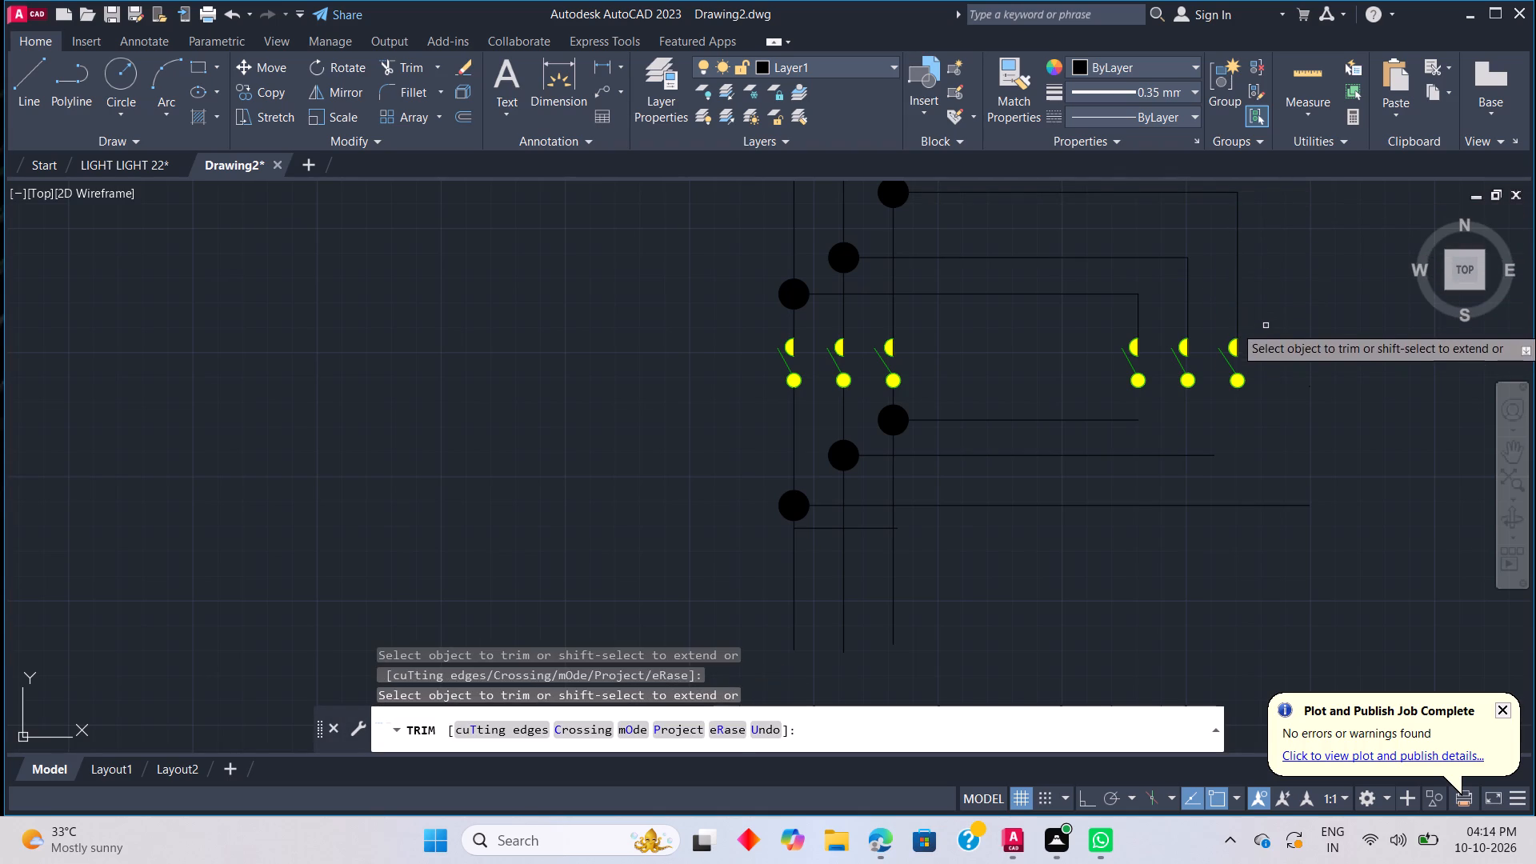
type("L")
key("space")
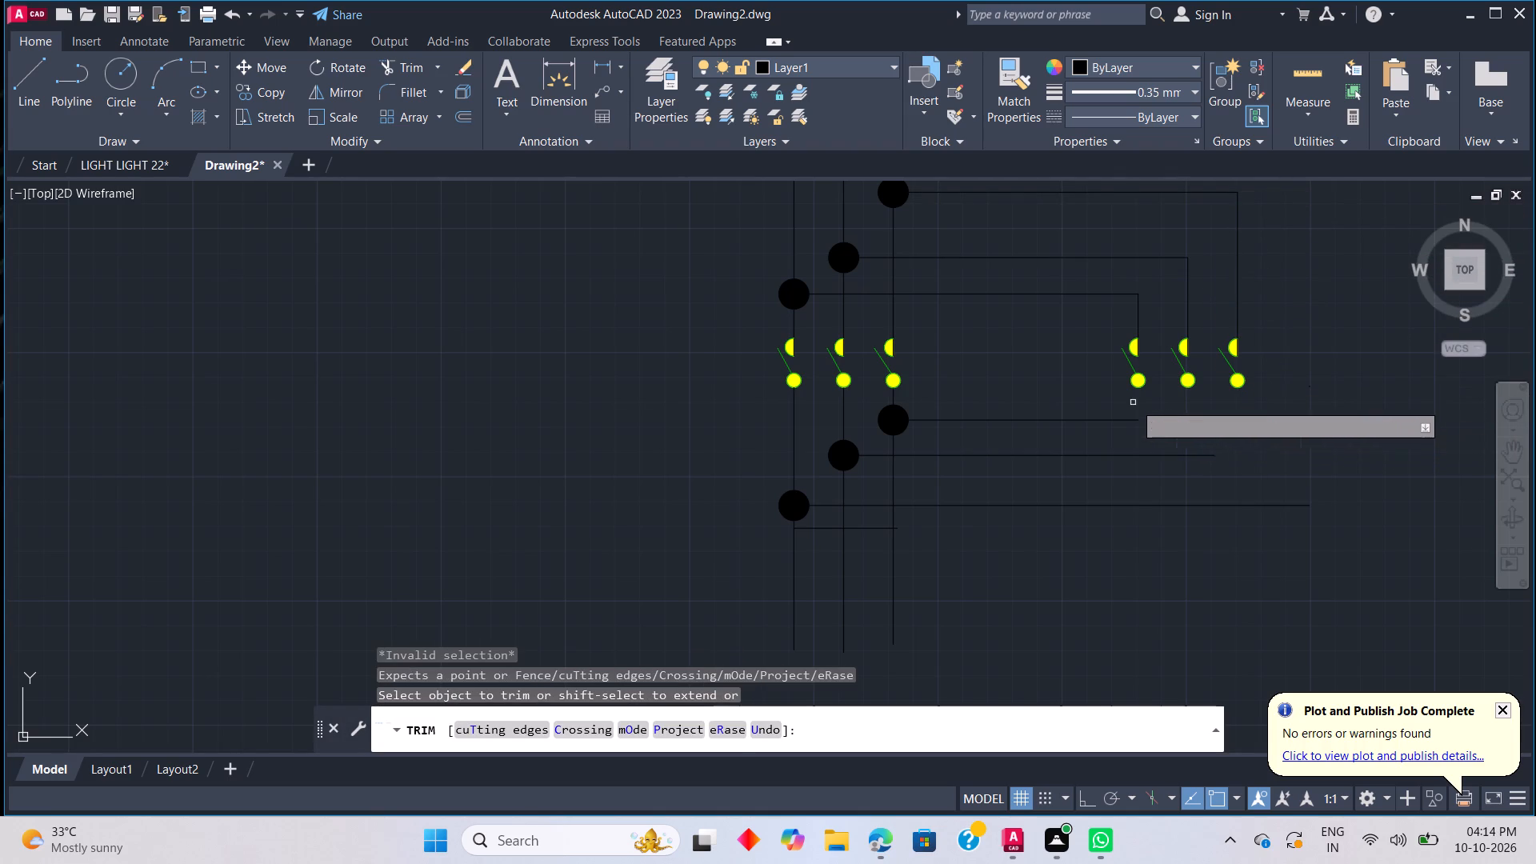
key("Escape")
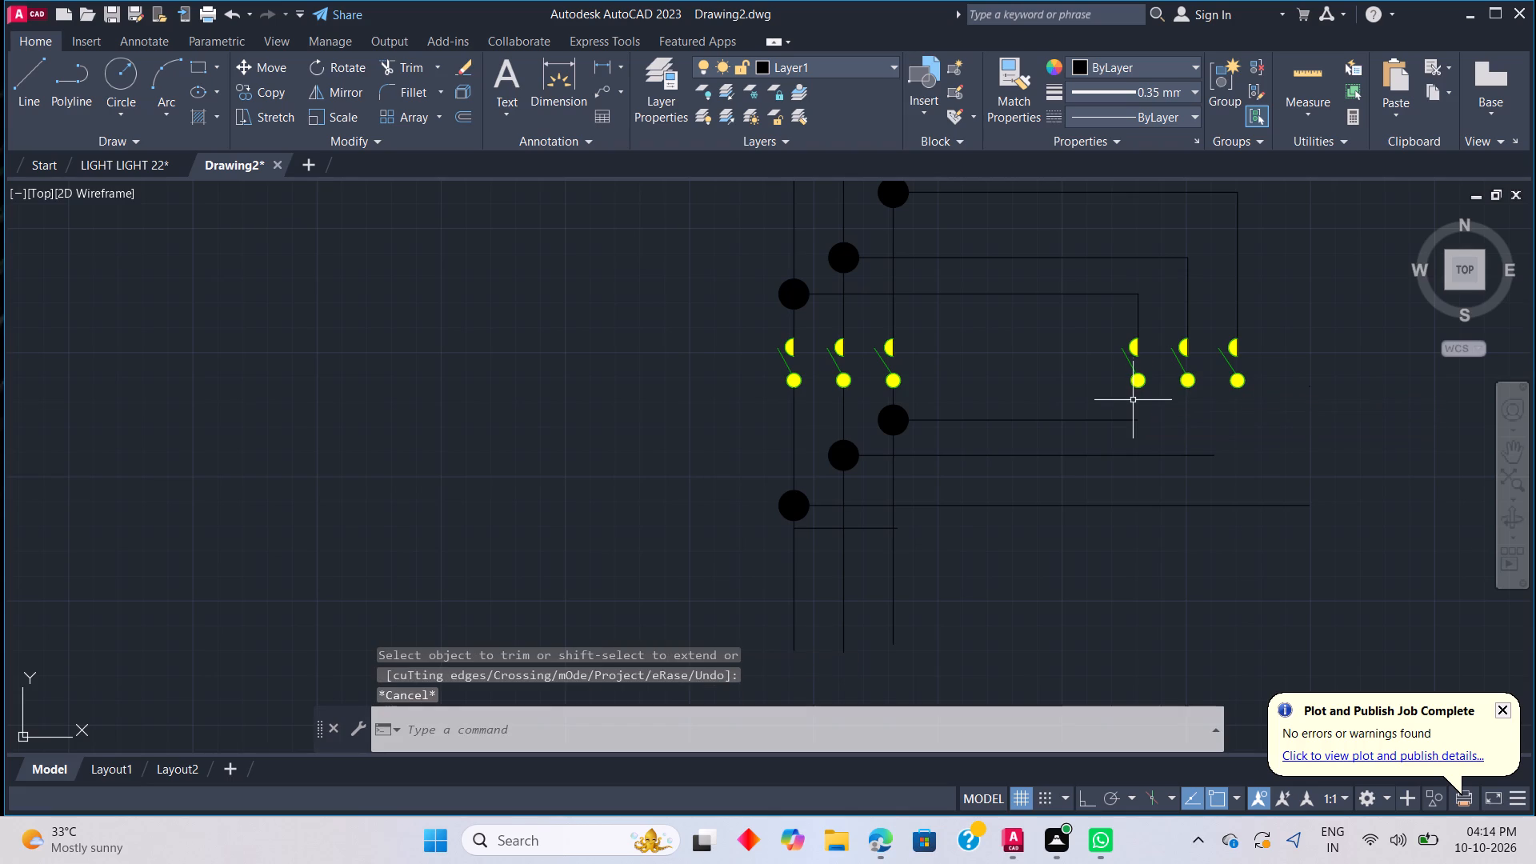
With Ortho on, draw a line from the bottom of the first copied switch down to the end of the highest lower leader.
key("l")
key("space")
scroll(1139, 402, "up", 3)
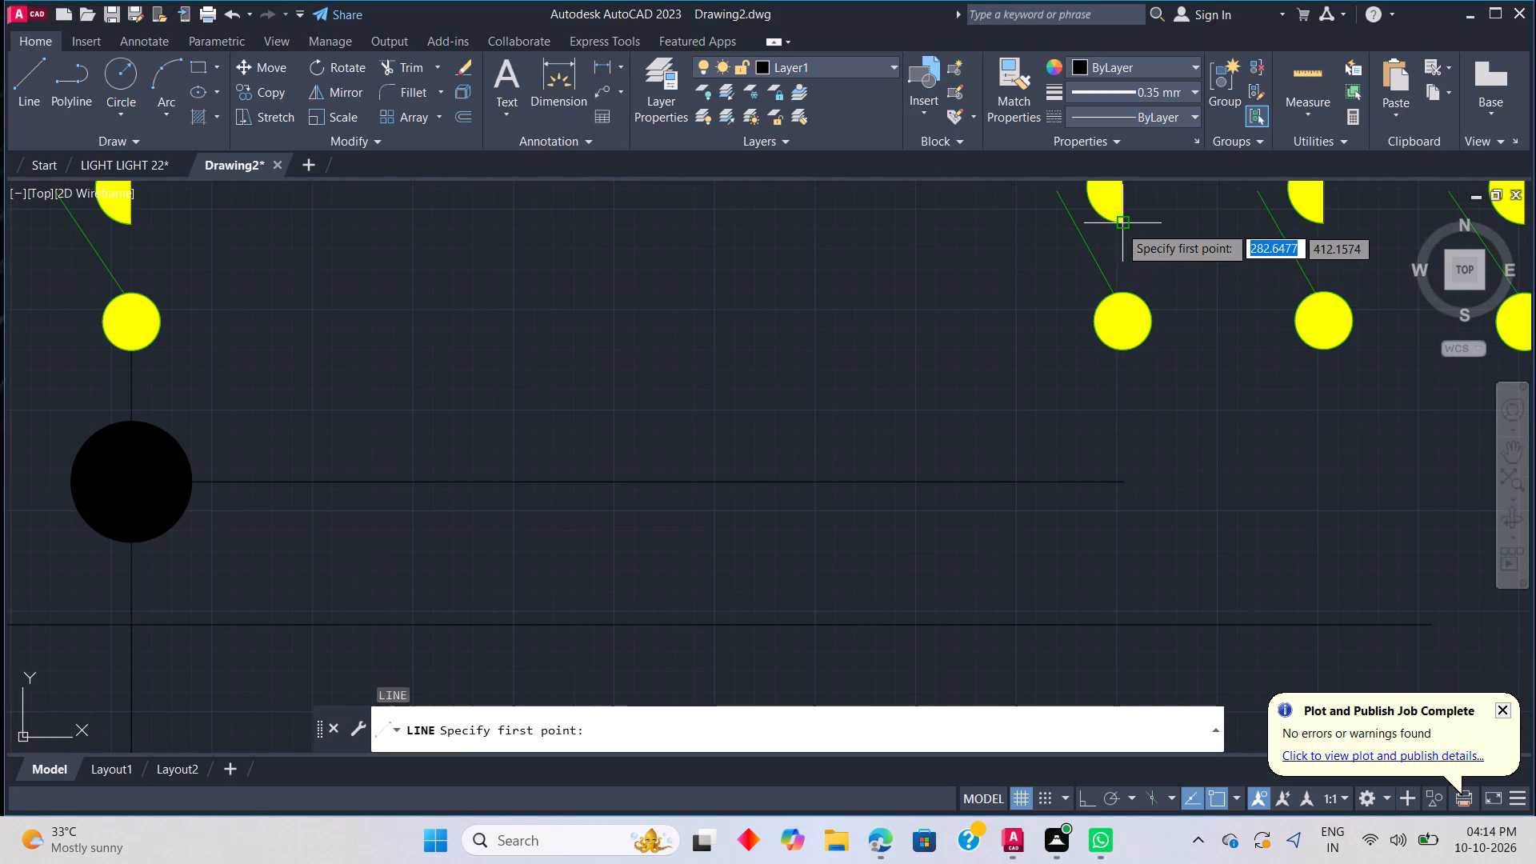
left_click(1126, 358)
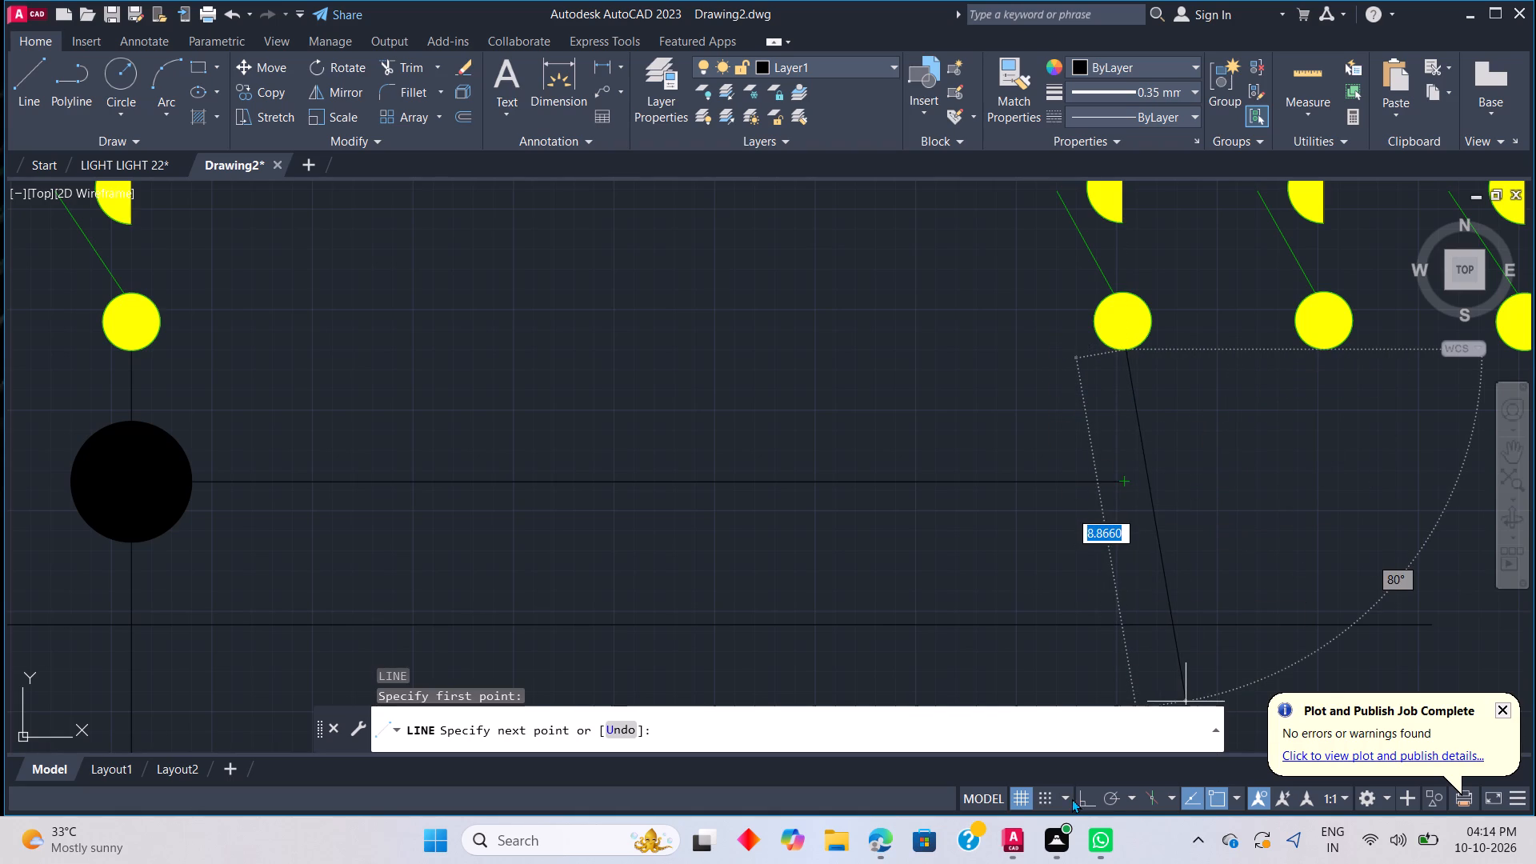
left_click(1085, 799)
left_click(1120, 489)
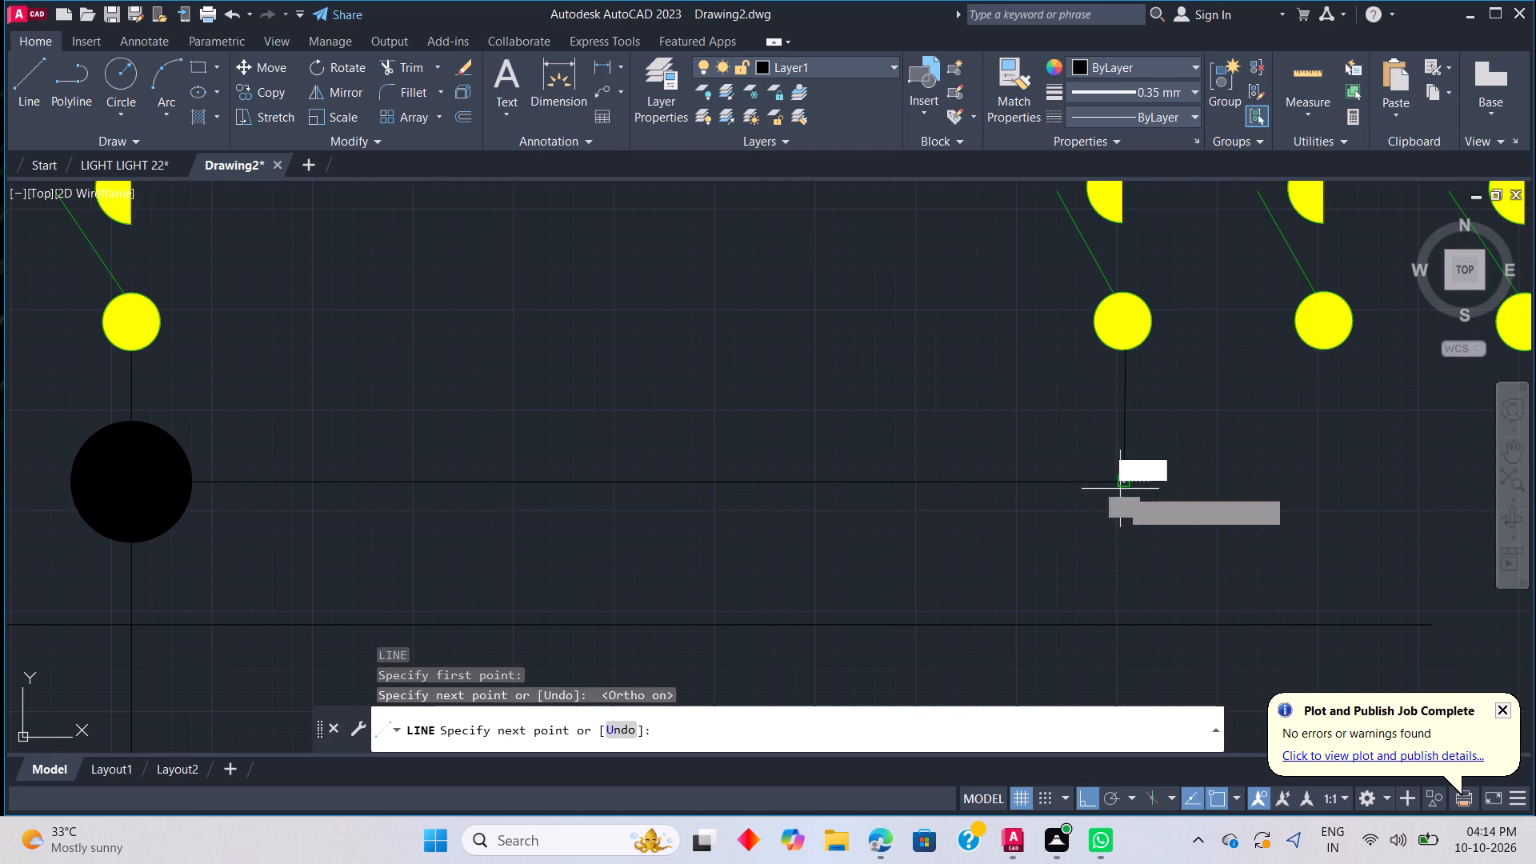
key("Escape")
Draw a vertical line about 6.3 units long from below the second copied switch down to the middle lower leader.
scroll(1202, 478, "down", 2)
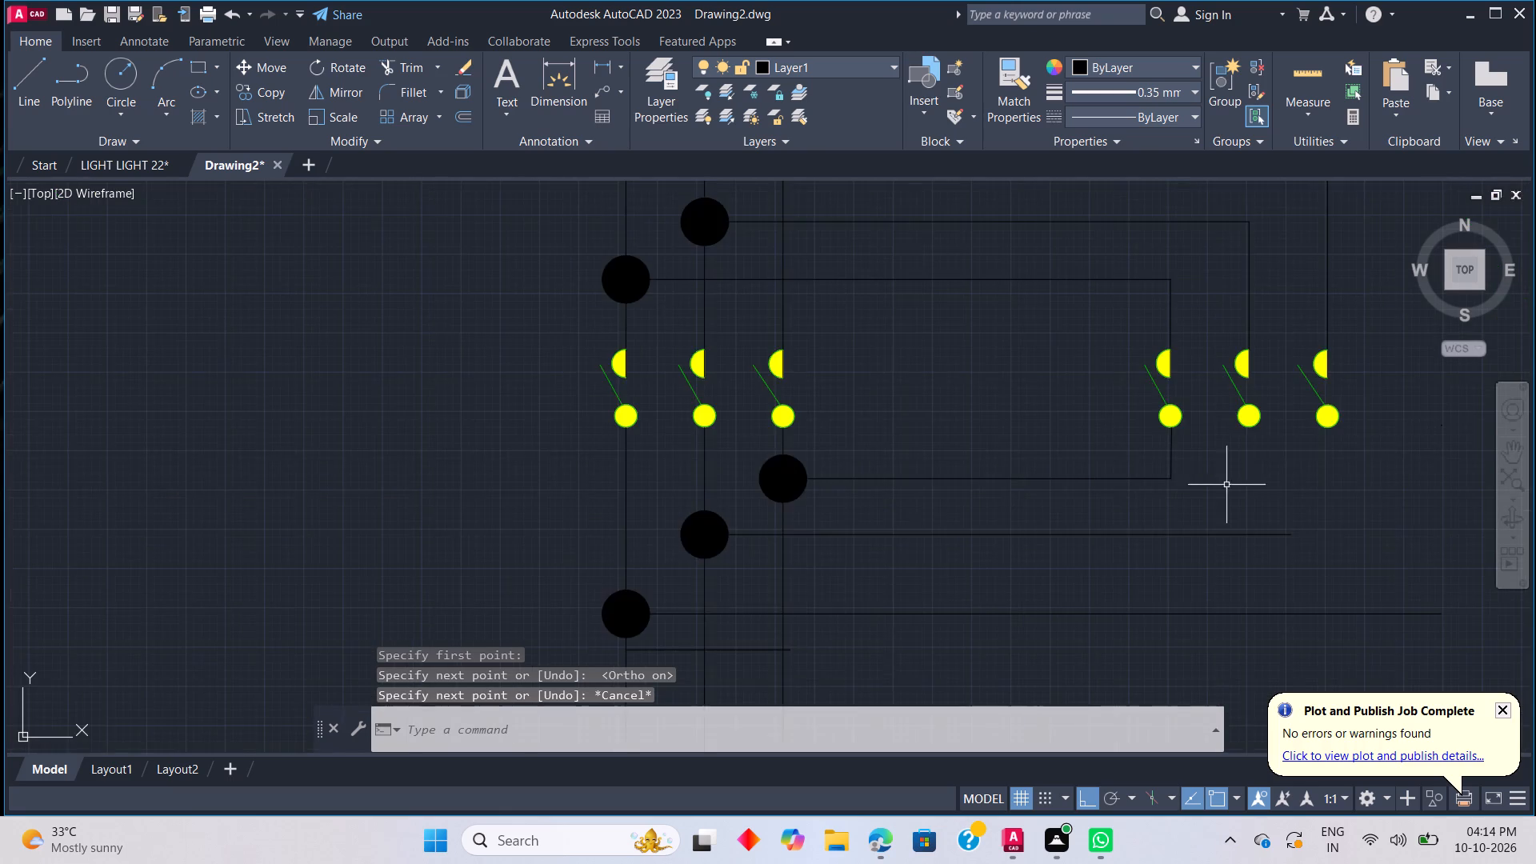
scroll(1226, 474, "up", 2)
scroll(1218, 489, "down", 3)
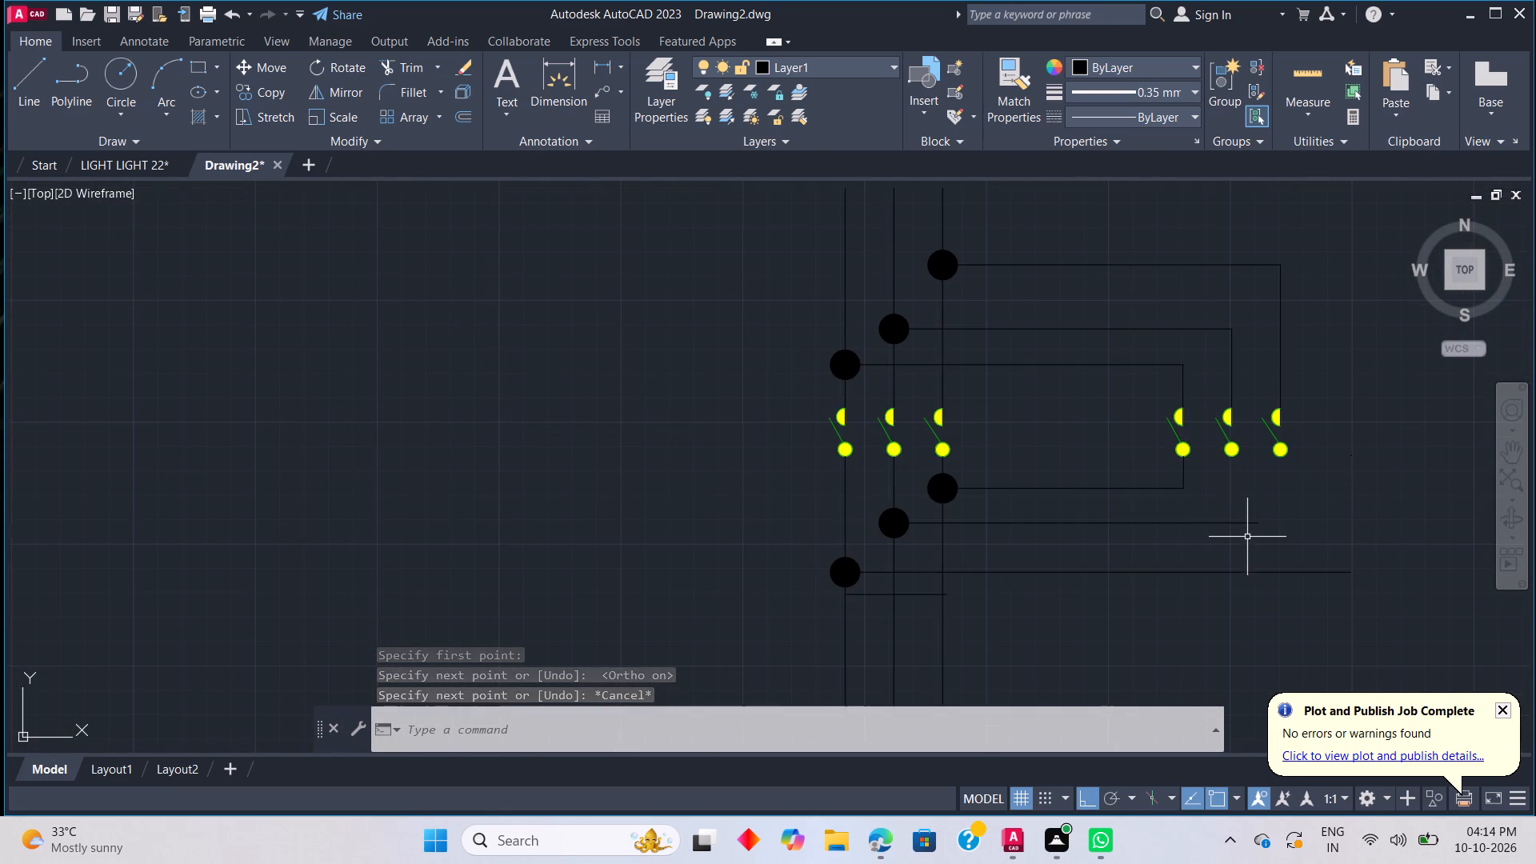
middle_click(1246, 536)
middle_click_drag(1246, 536, 1215, 447)
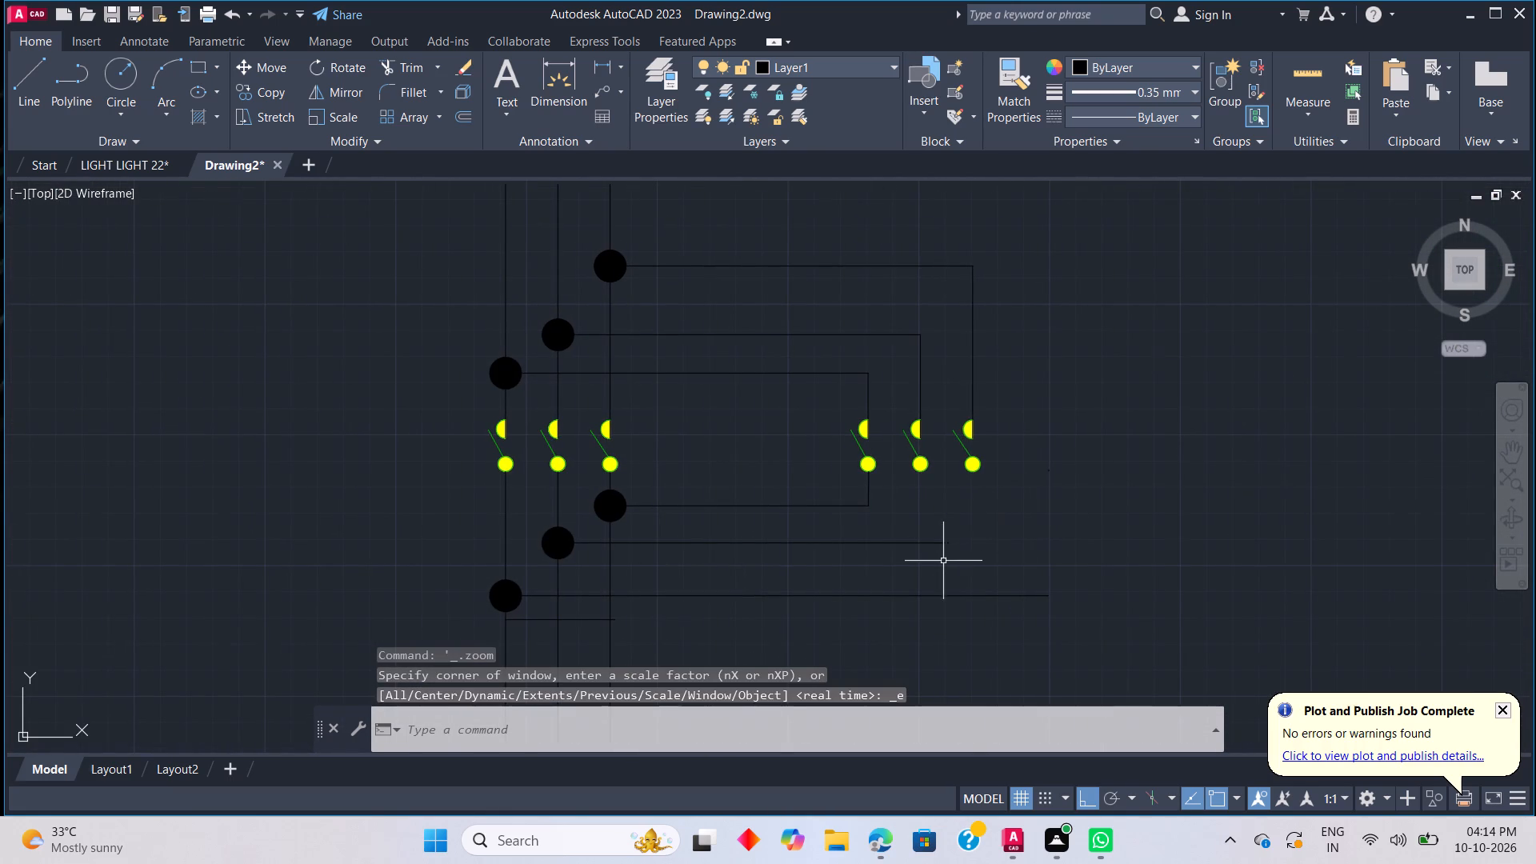
type("L")
key("space")
scroll(929, 529, "up", 2)
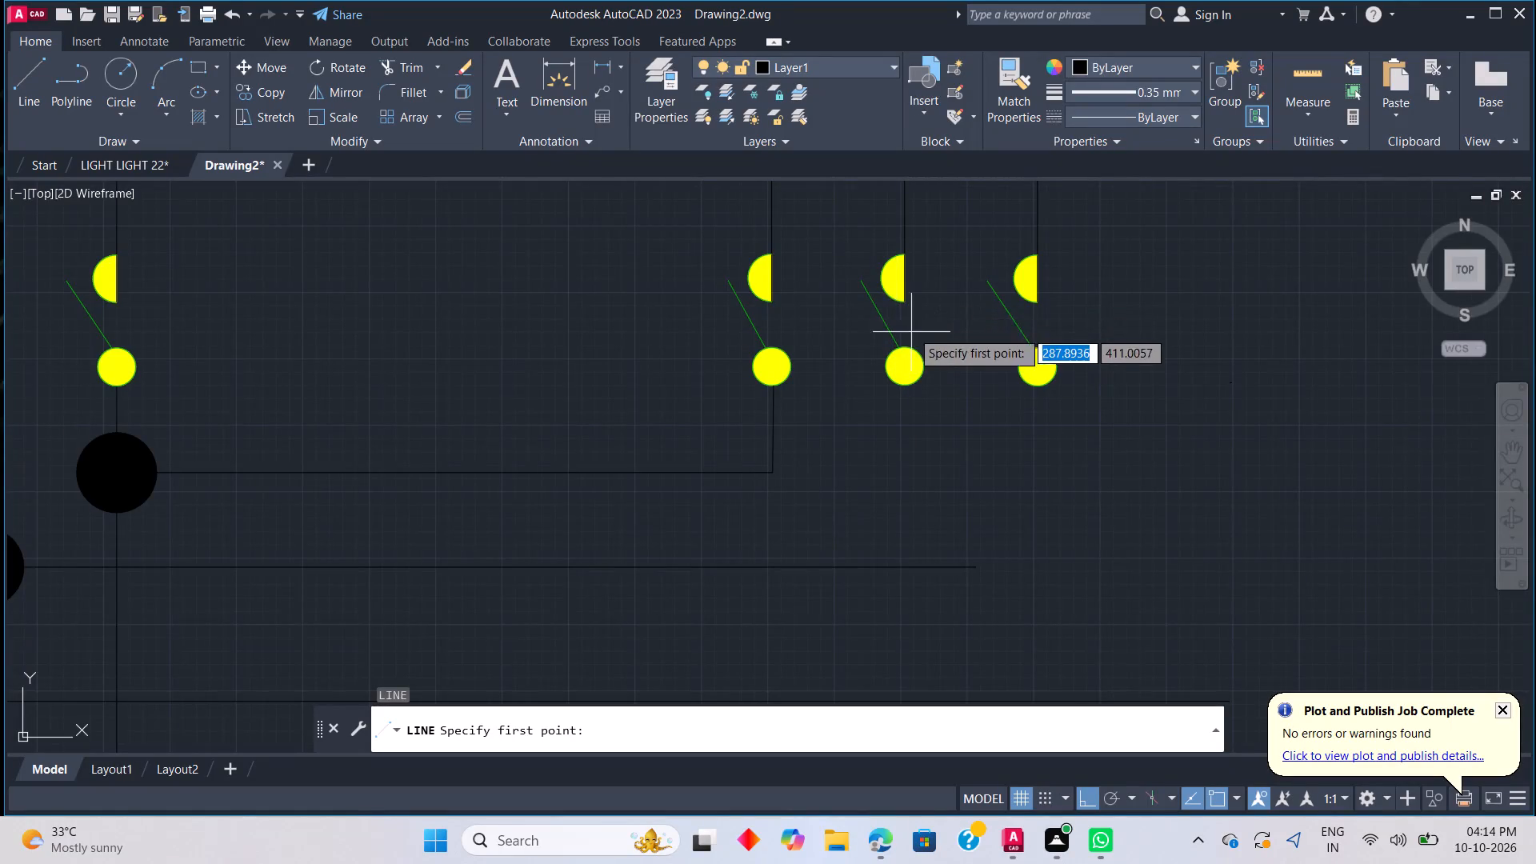
left_click(903, 395)
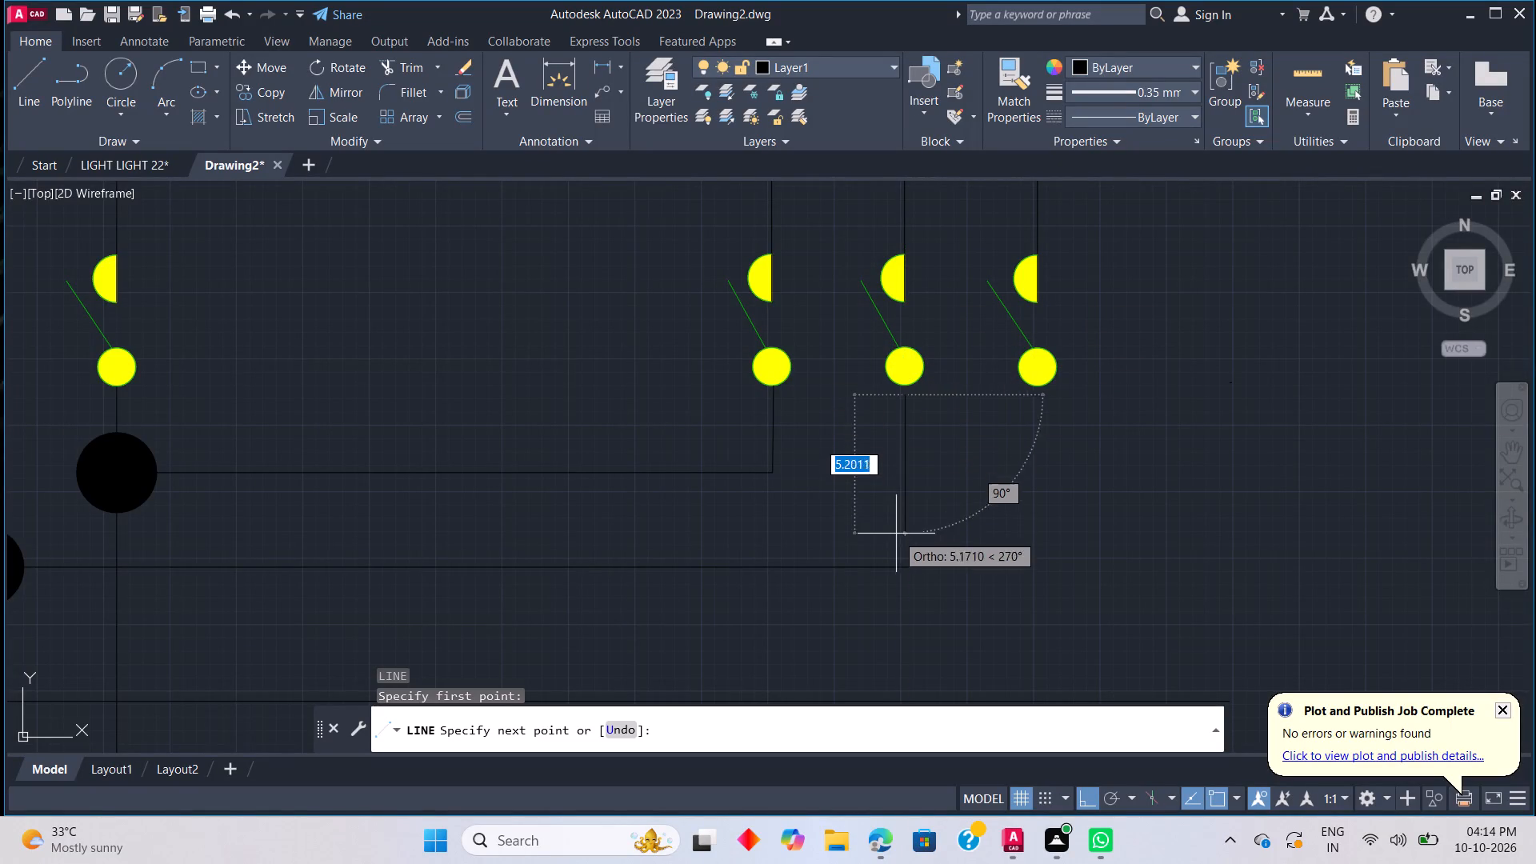
left_click(895, 570)
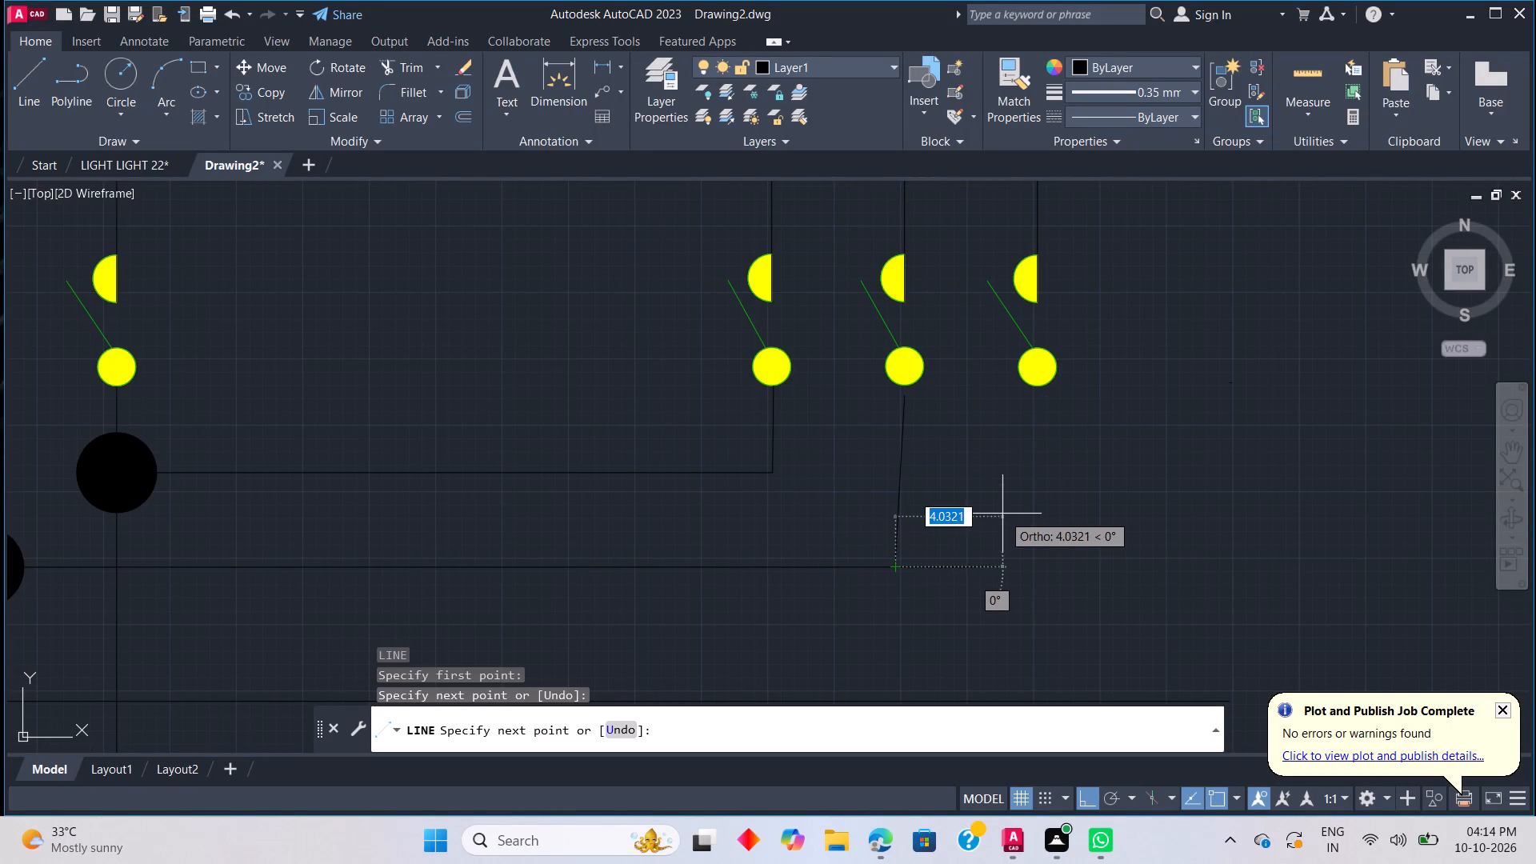
key("ctrl+z")
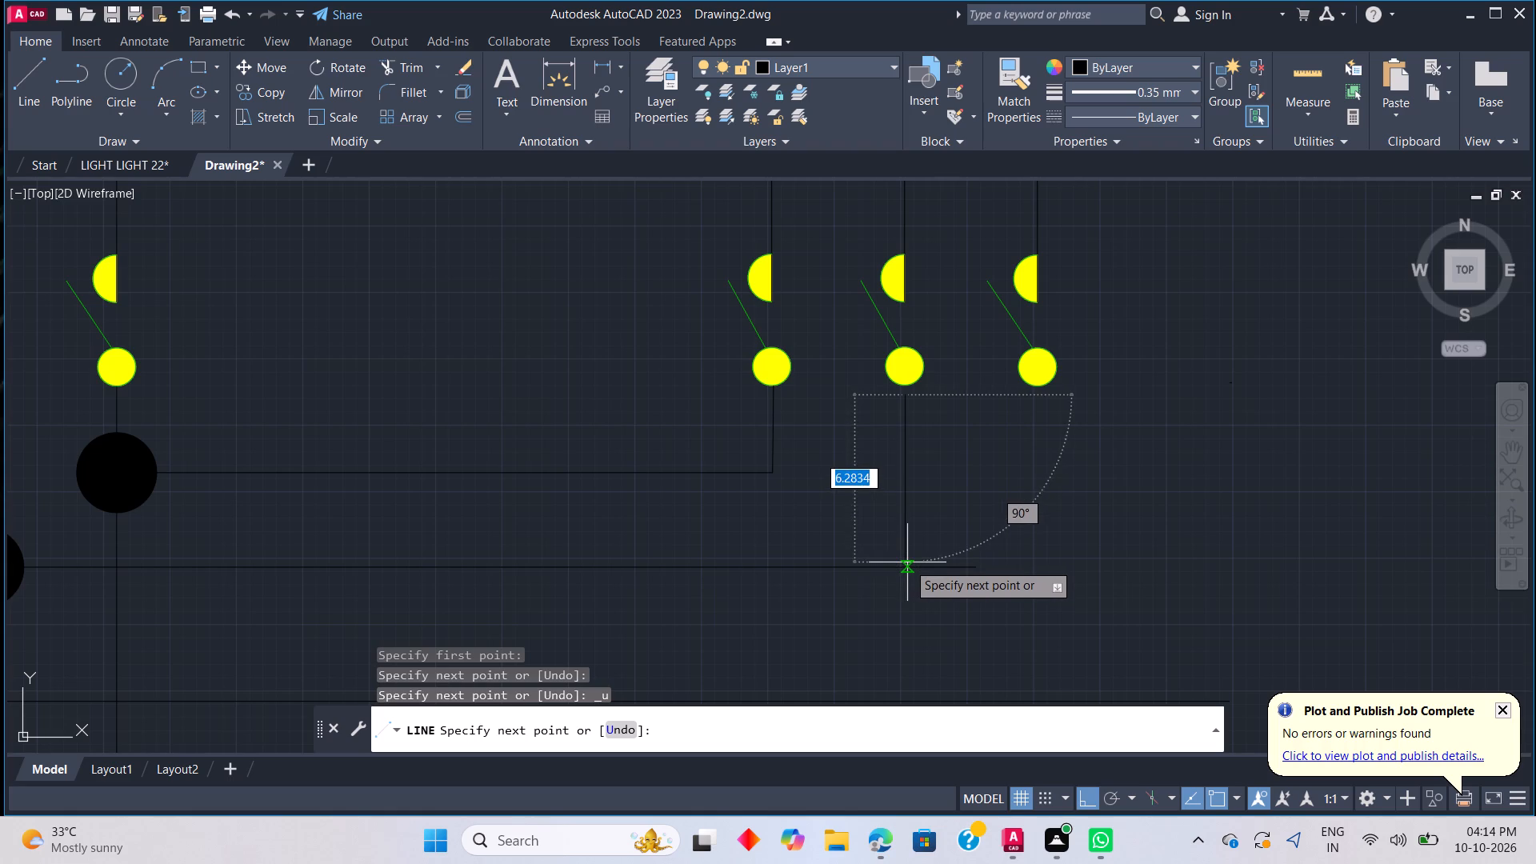
left_click(907, 562)
key("Escape")
Extend the upper end of the new vertical line to the second copied switch's lower circle.
key("e")
key("x")
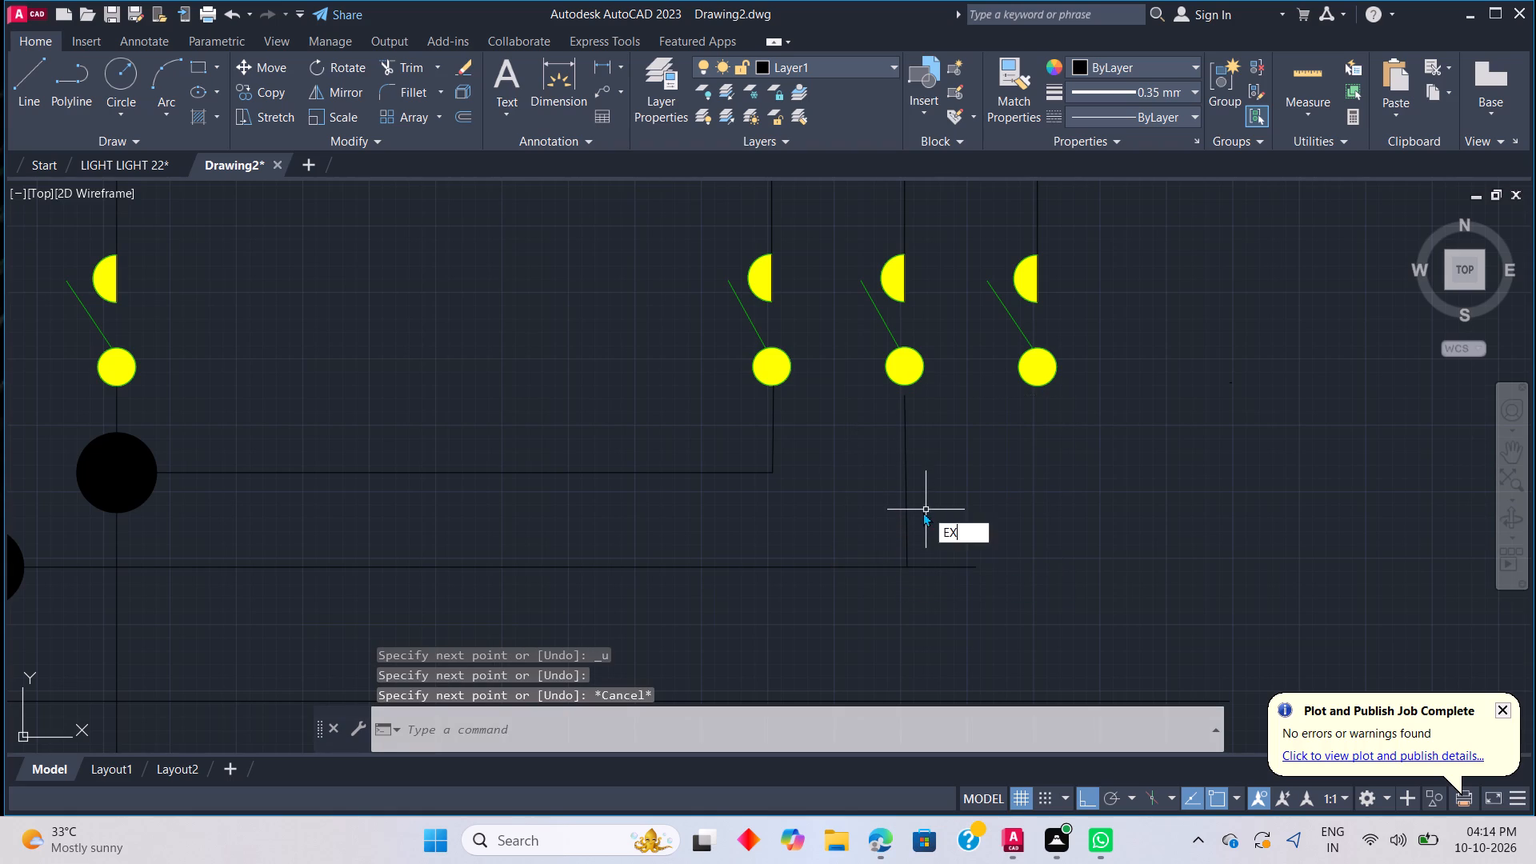
key("space")
left_click(905, 426)
key("Escape")
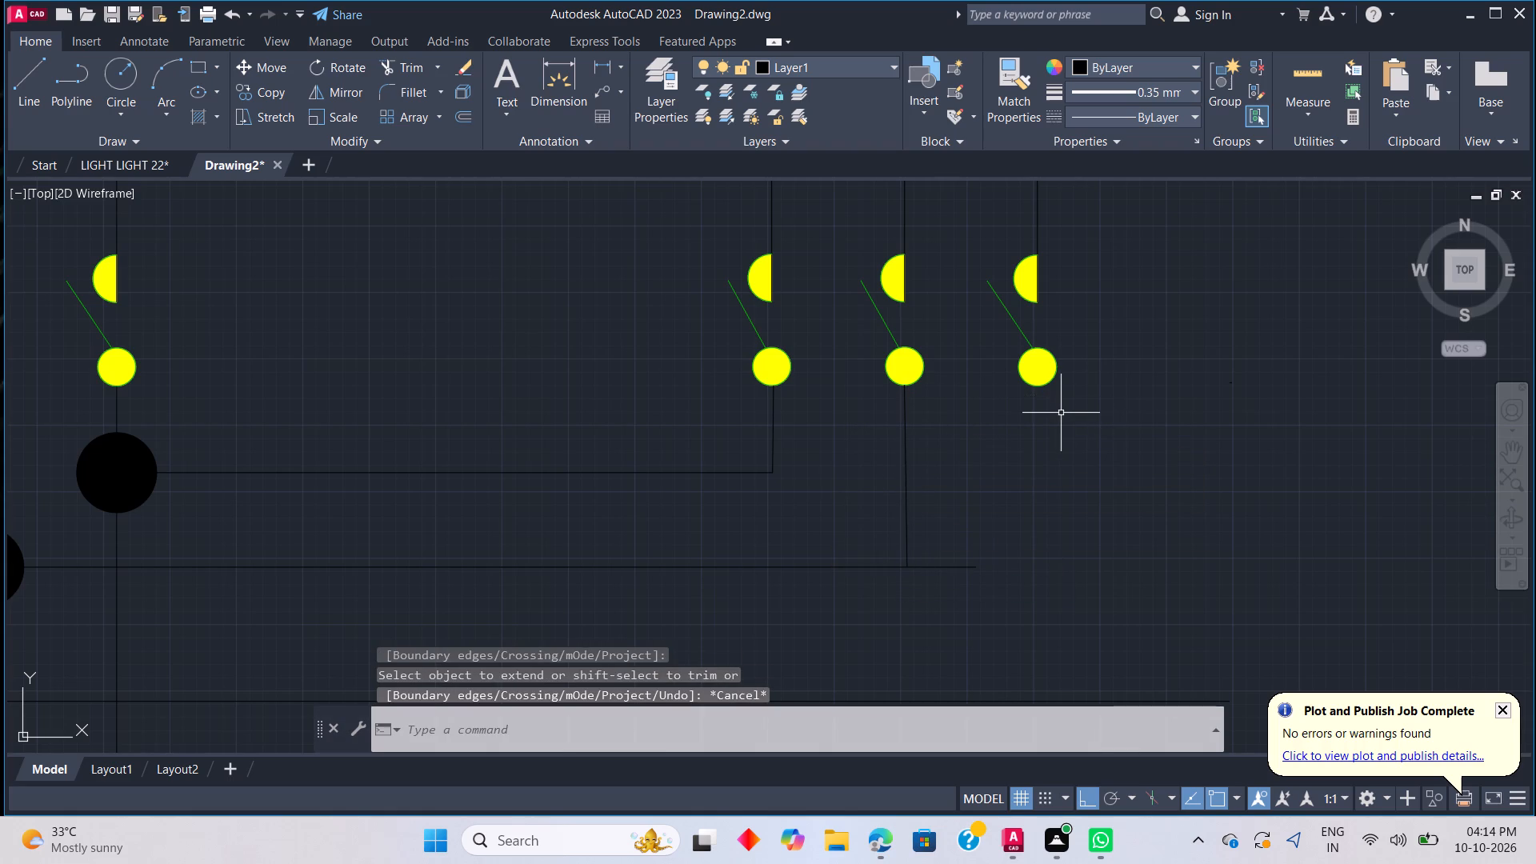
Draw a vertical line about 12.2 units long from the bottom of the third copied switch down to the lowest leader.
key("l")
key("space")
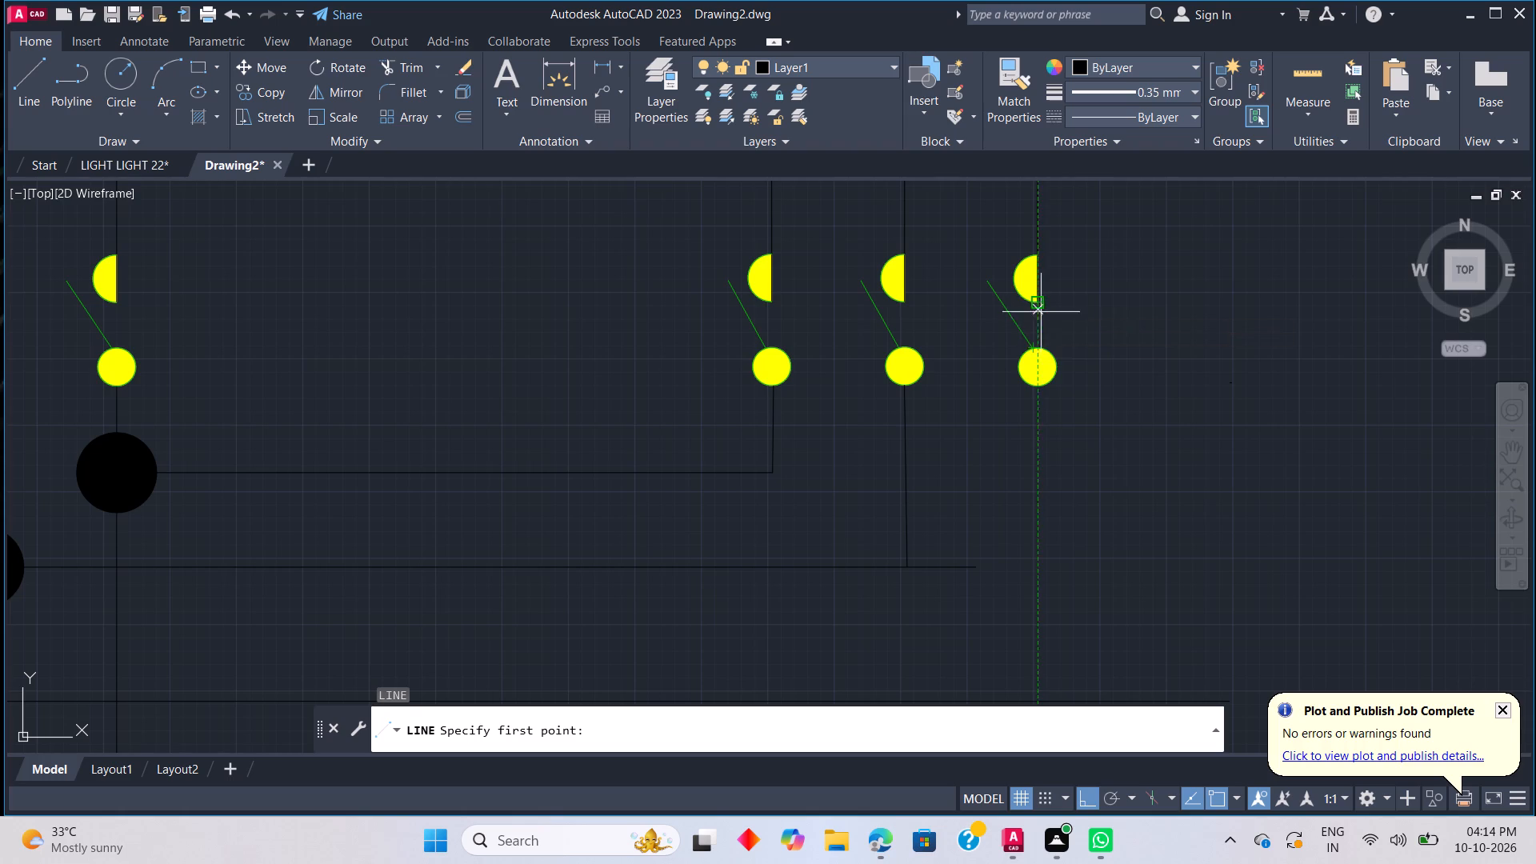
left_click(1039, 388)
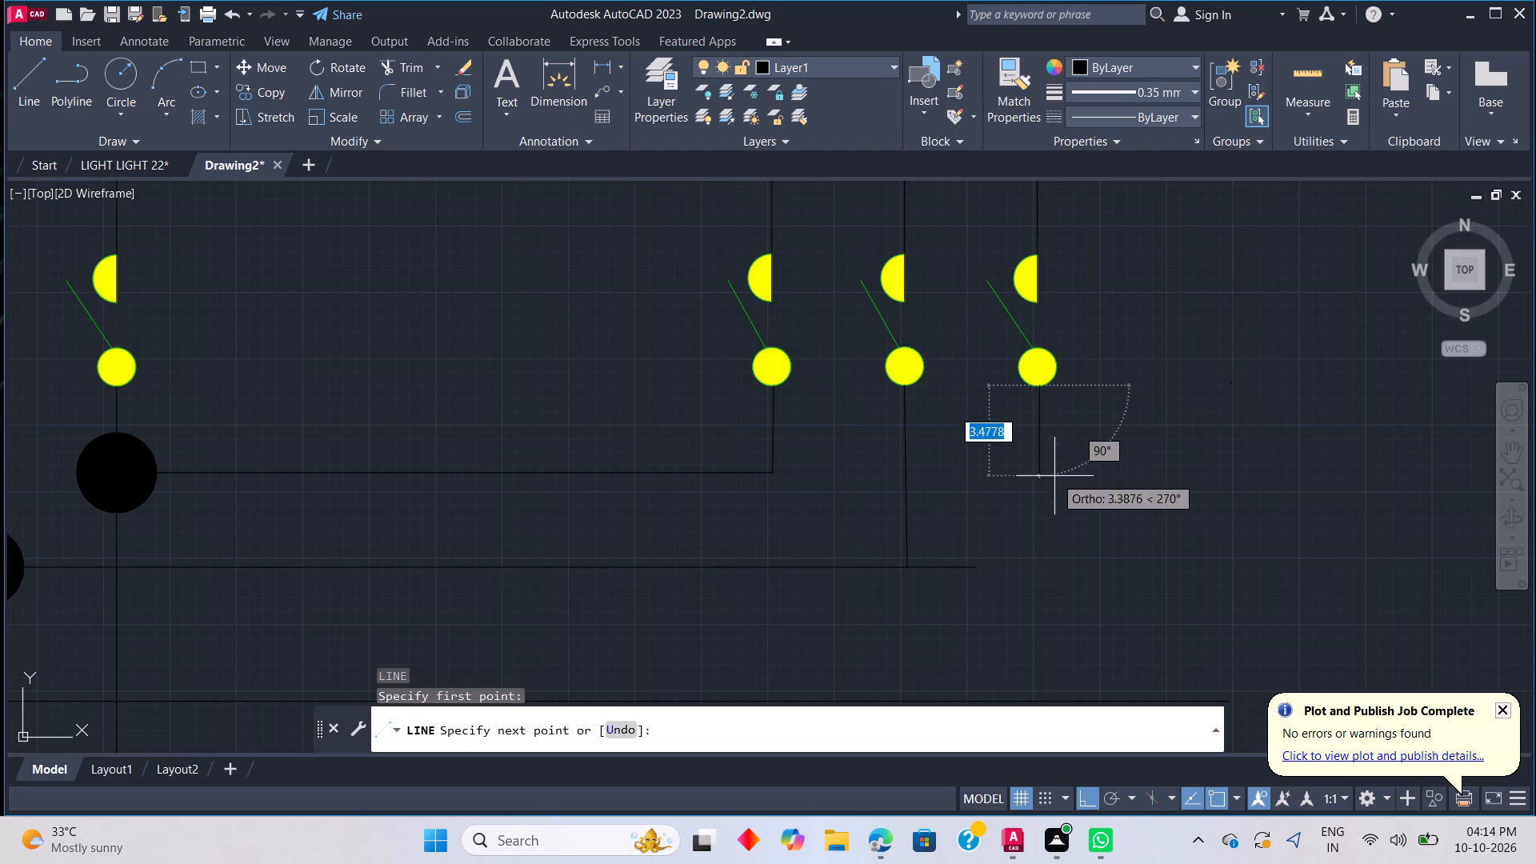
scroll(1011, 566, "down", 2)
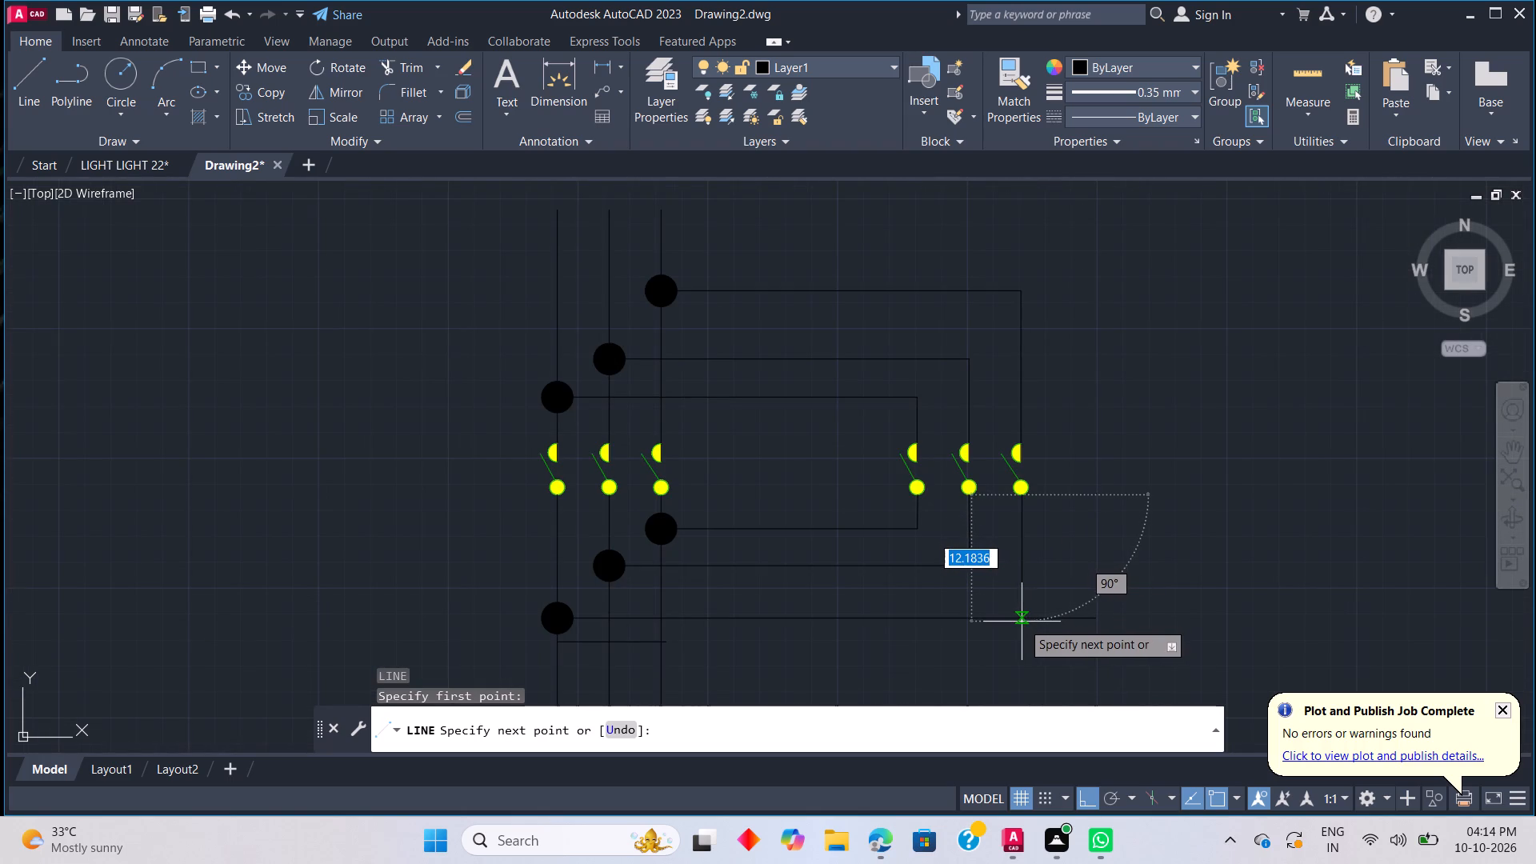
left_click(1022, 622)
key("Escape")
Trim the ends of the lowest and middle lower leaders that overhang the new vertical lines.
key("t")
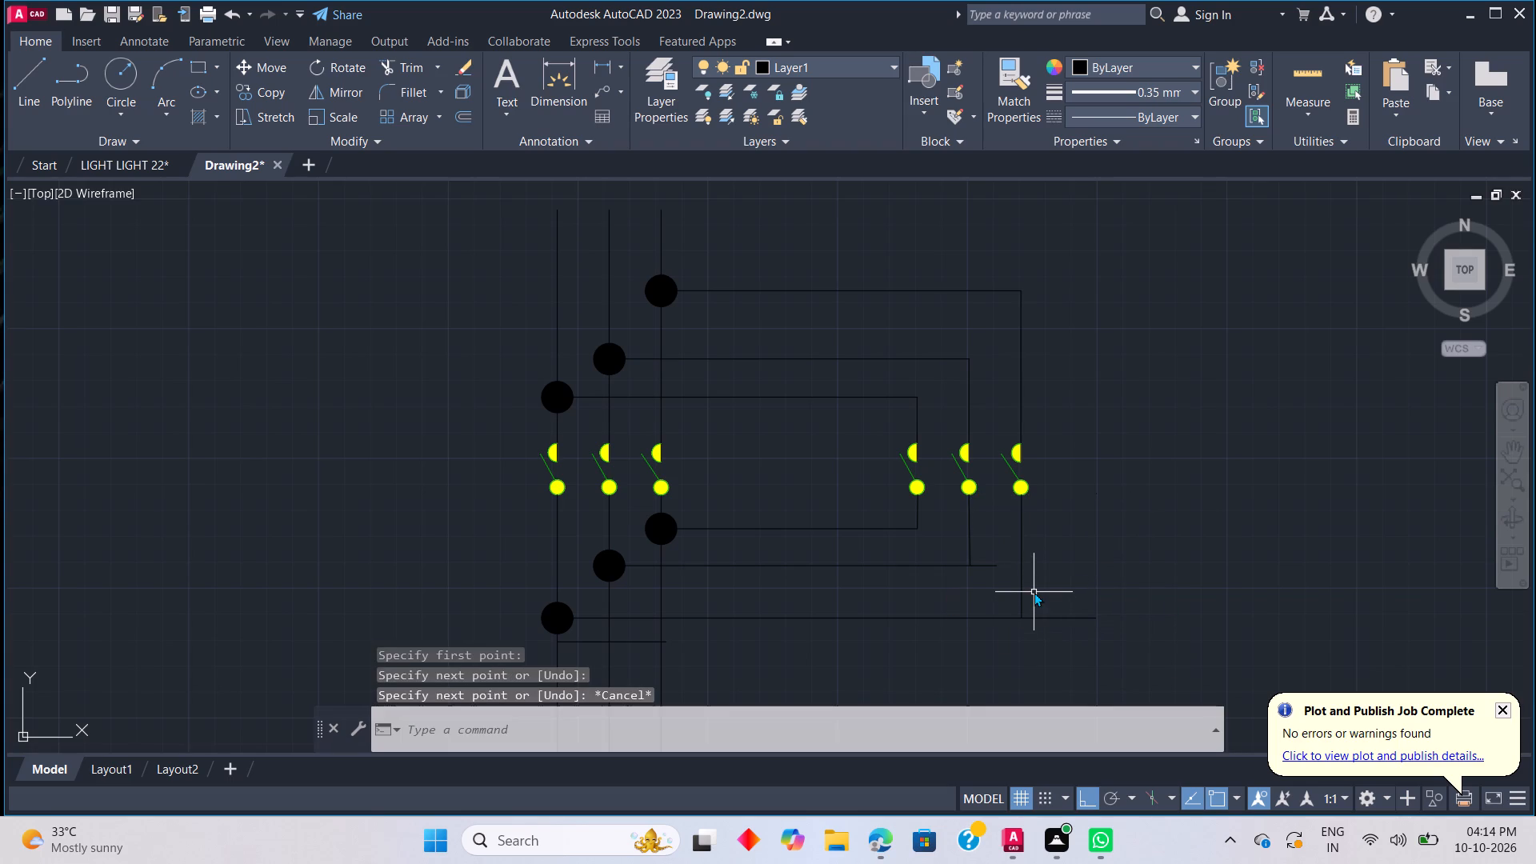
type("R")
key("space")
left_click_drag(1050, 583, 1063, 682)
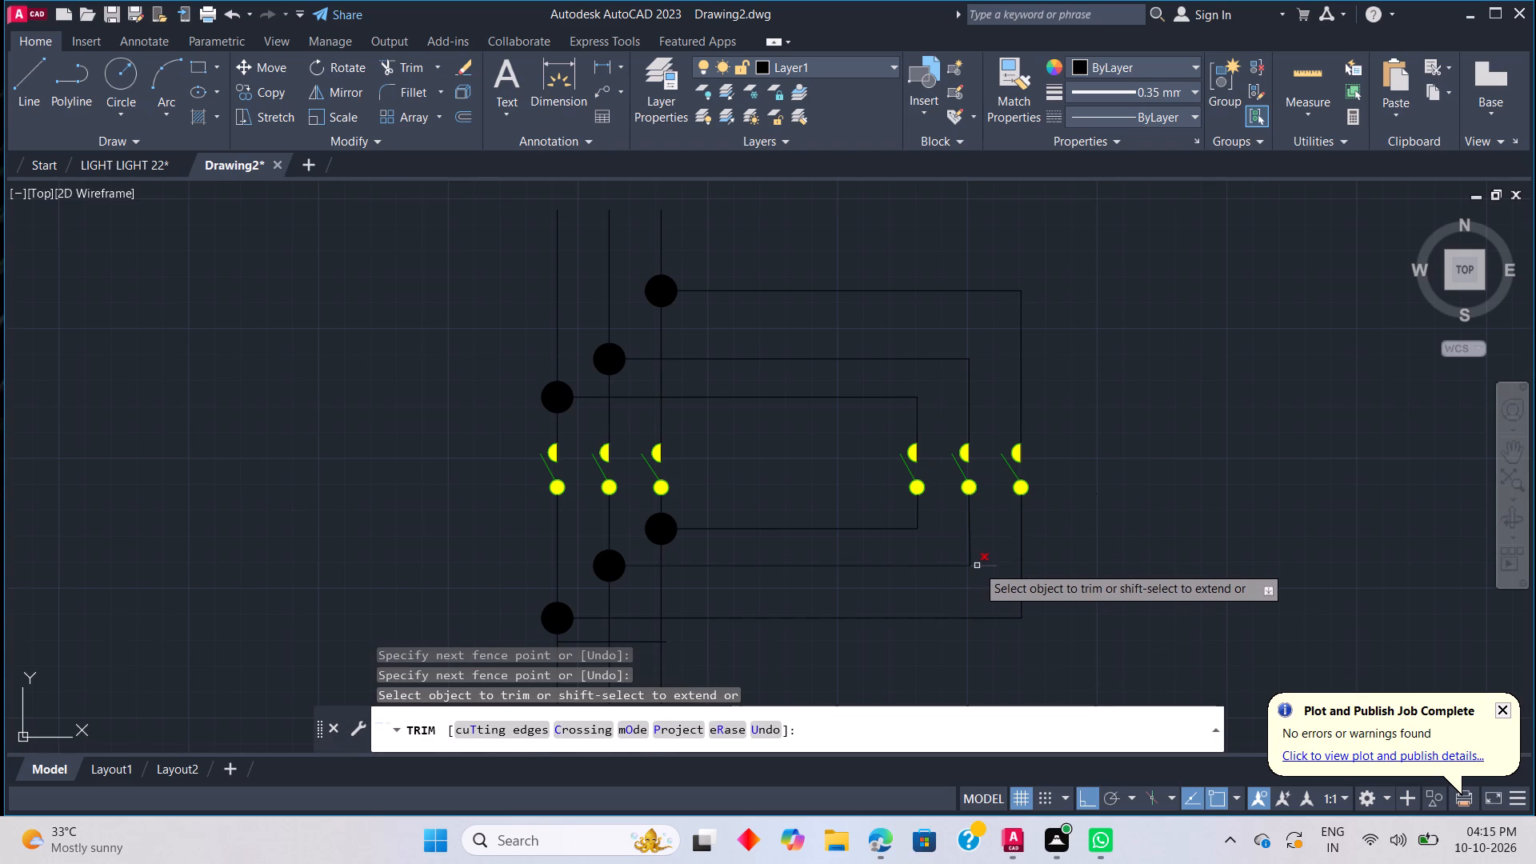
left_click(979, 565)
key("Escape")
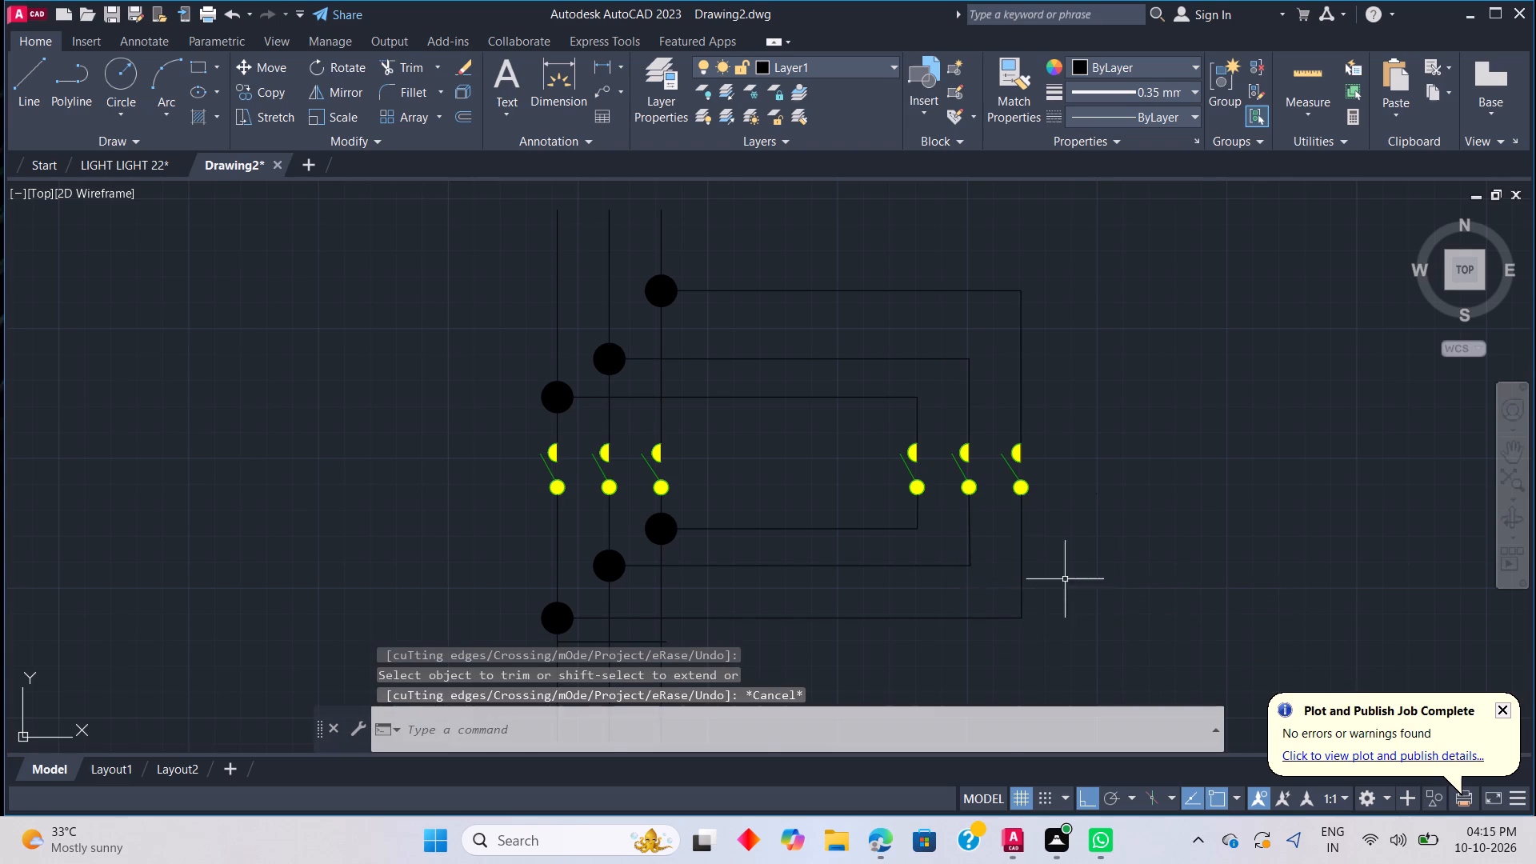
Assign the slanted blade lines of the three copied switches to Layer3.
scroll(1082, 566, "down", 2)
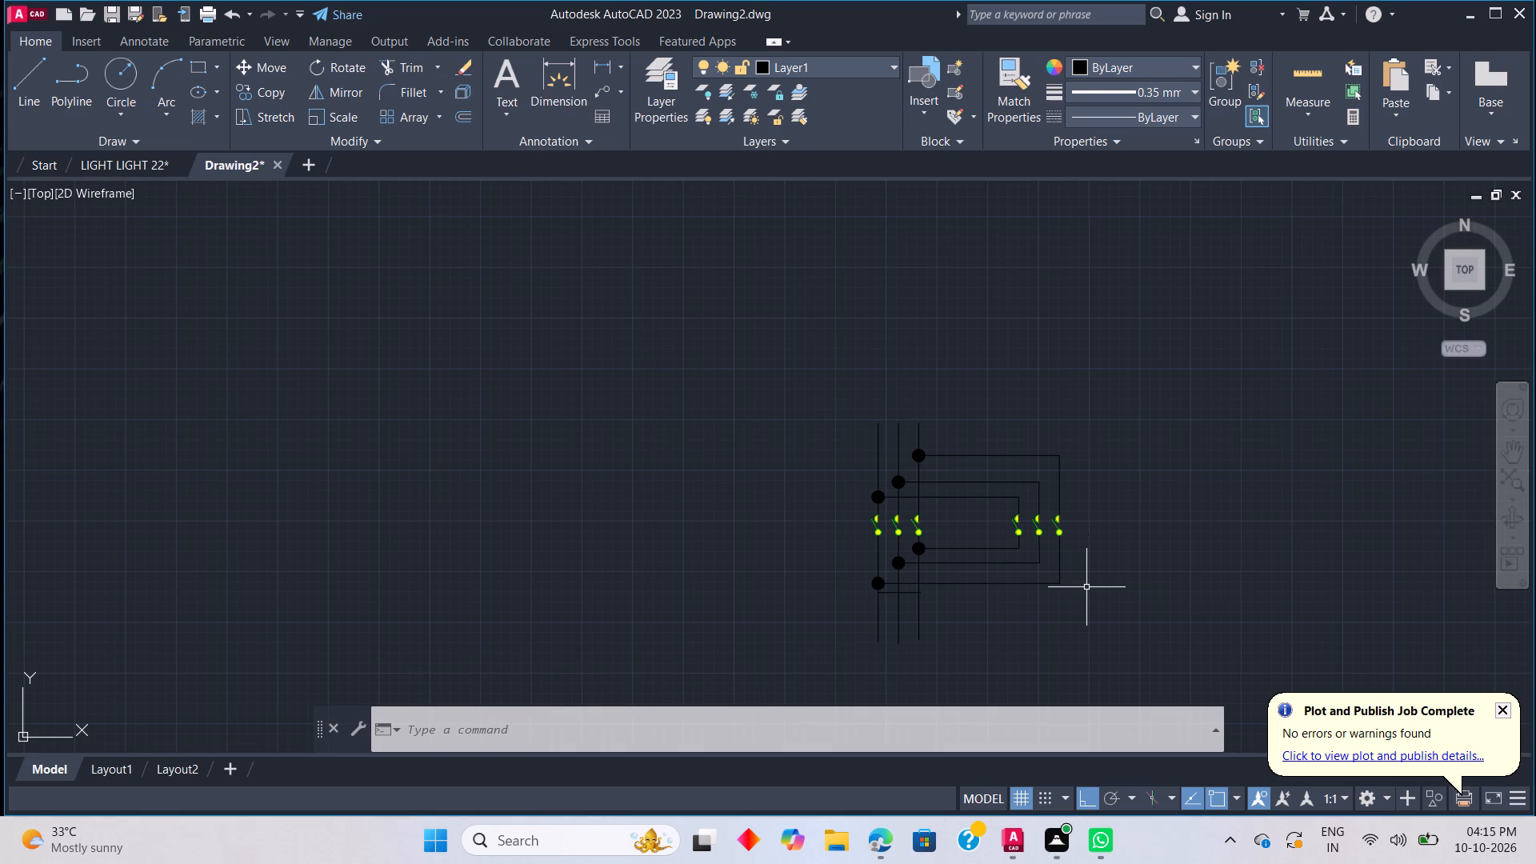
scroll(1167, 392, "up", 1)
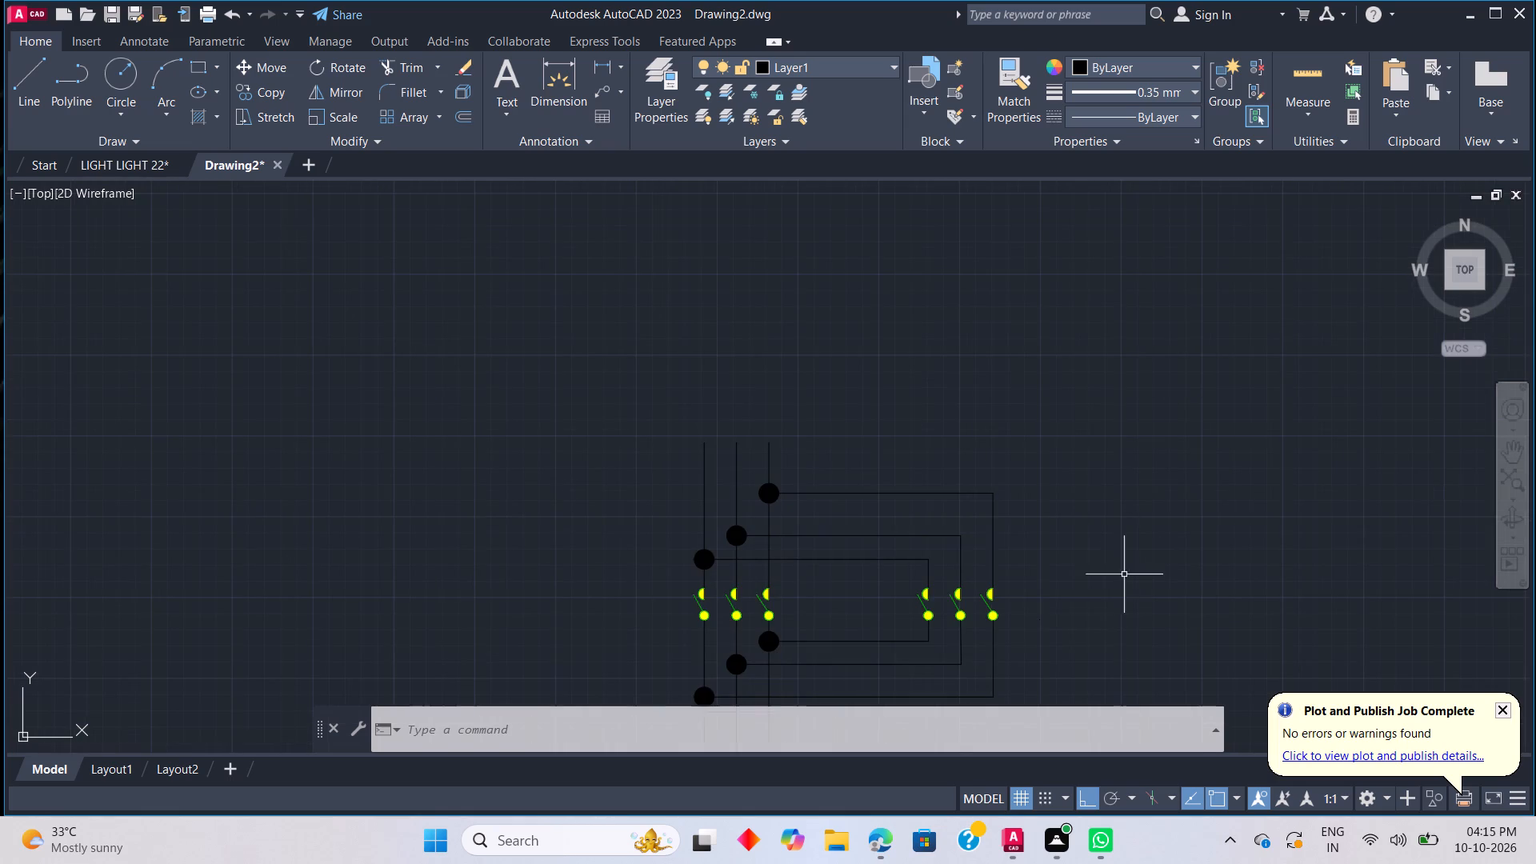
middle_click_drag(1019, 613, 1013, 446)
scroll(993, 478, "up", 3)
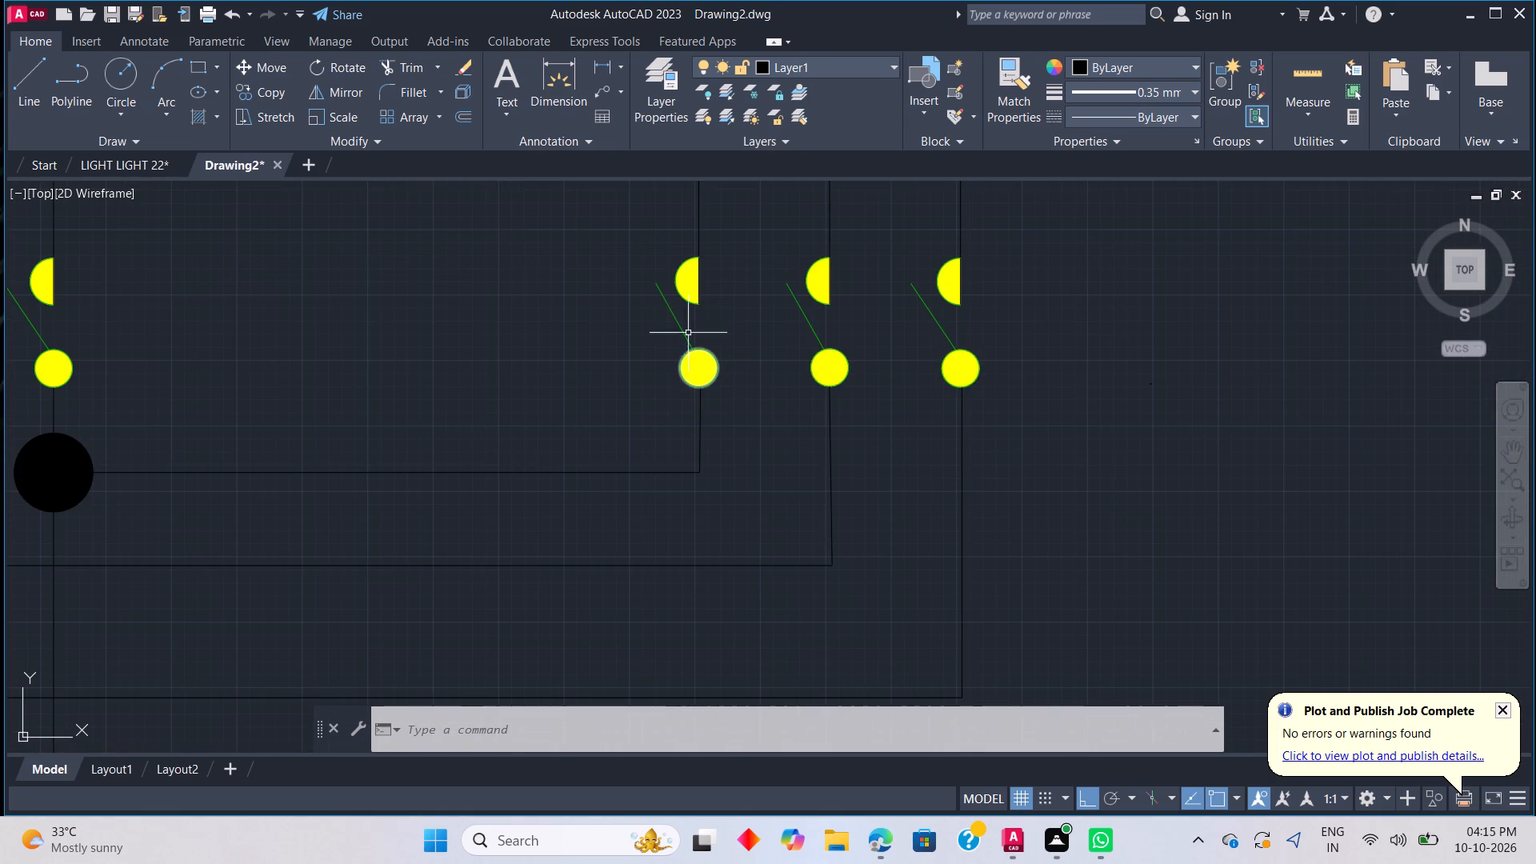
left_click(675, 320)
right_click(765, 391)
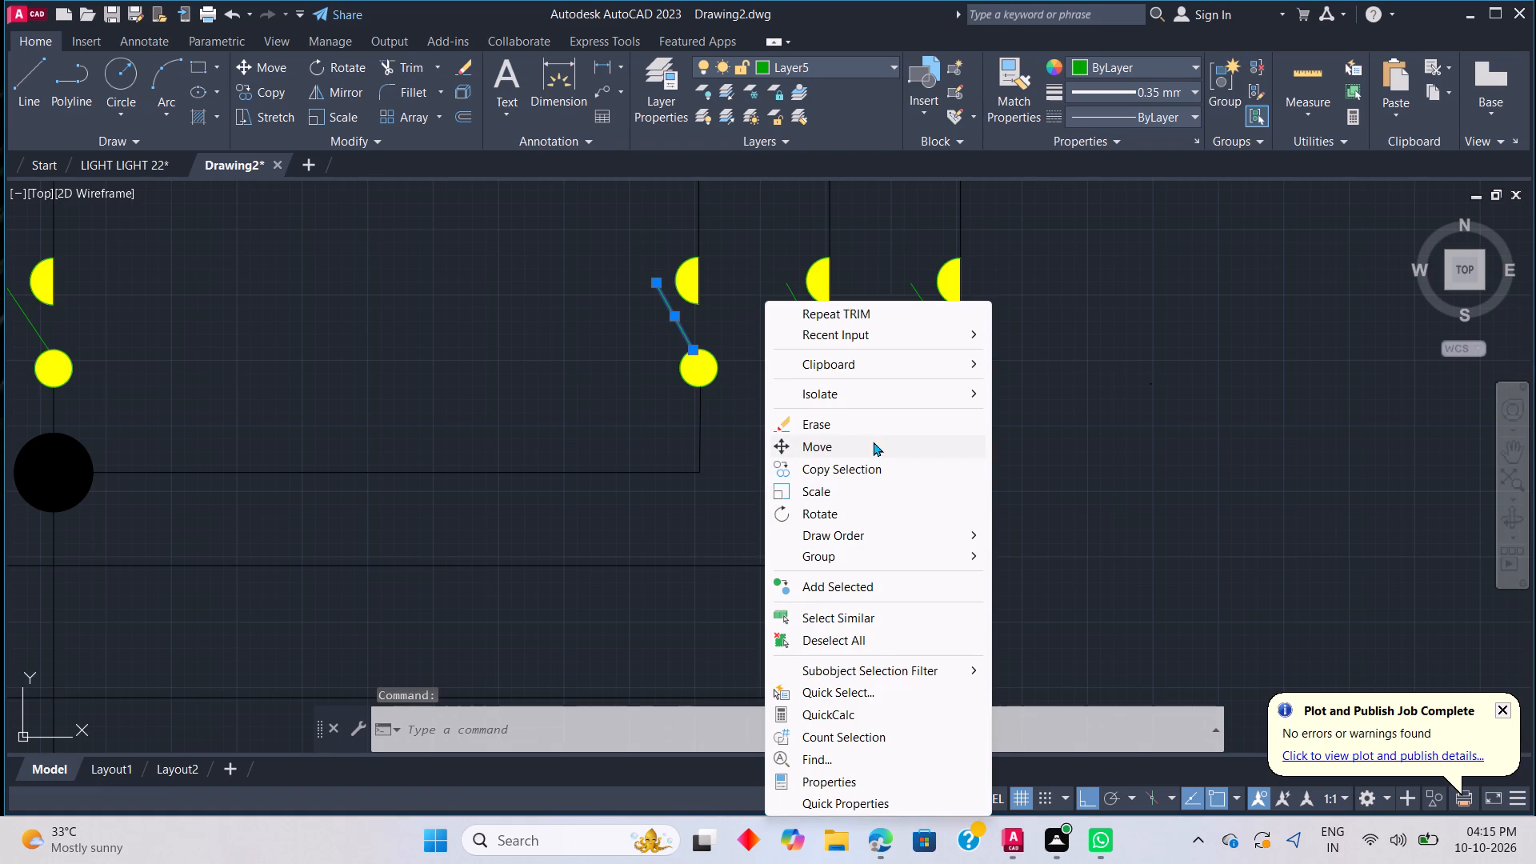
left_click(442, 320)
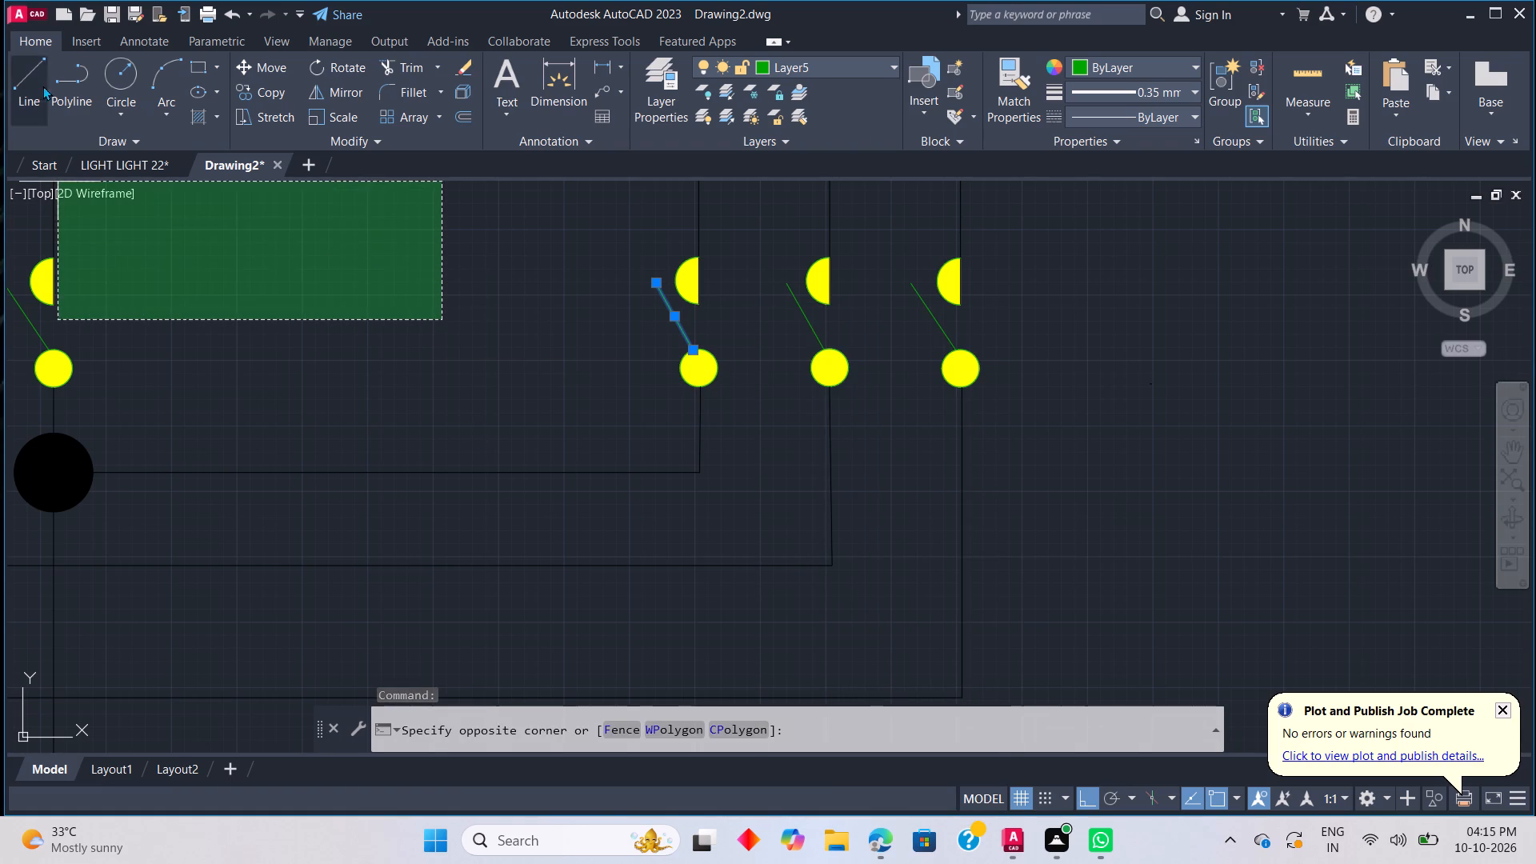
left_click(278, 342)
left_click(858, 69)
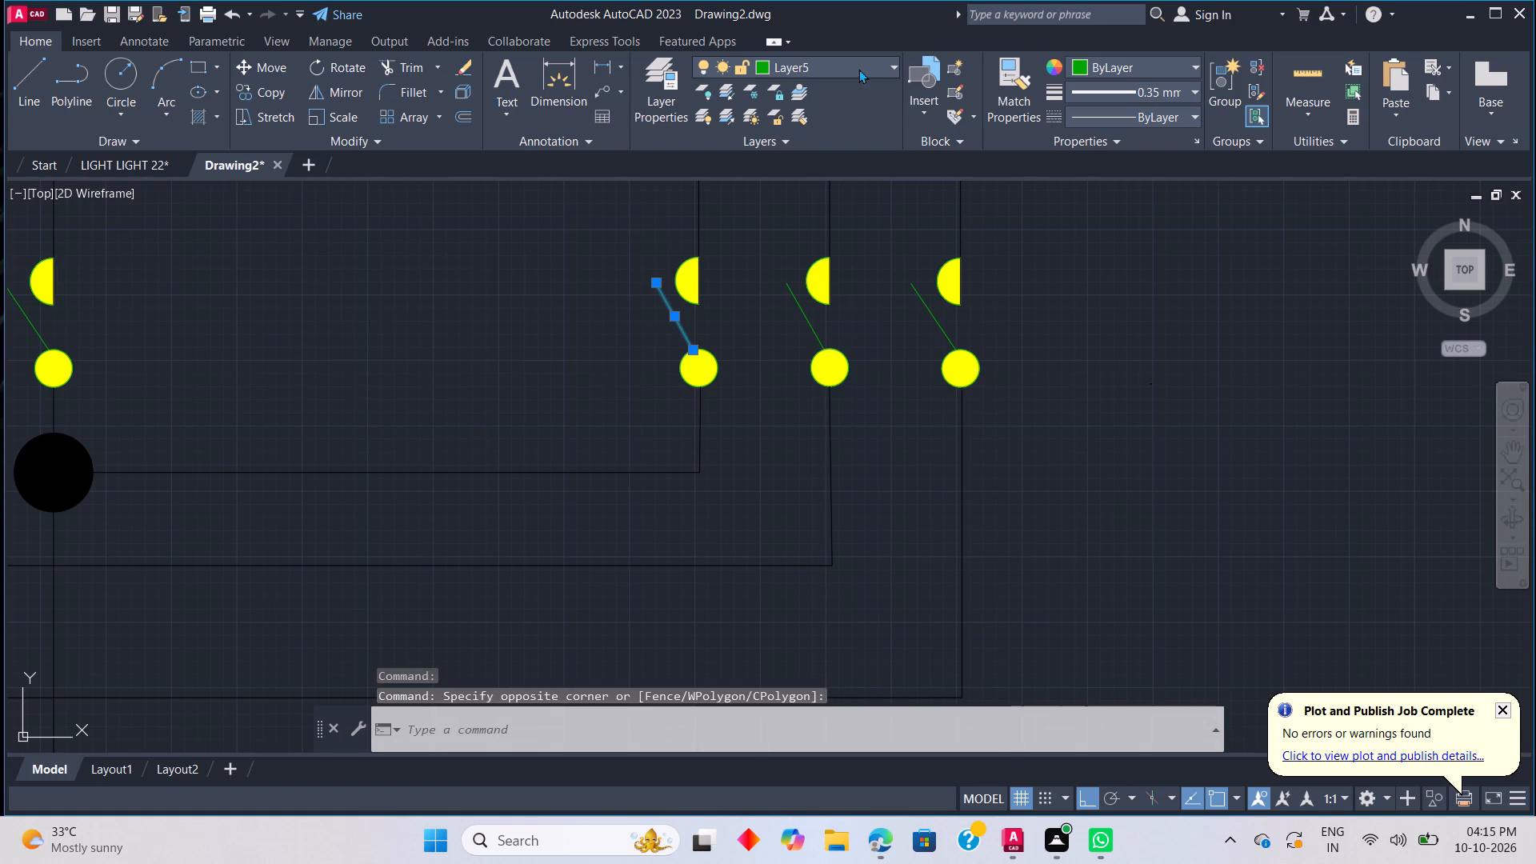
left_click(814, 166)
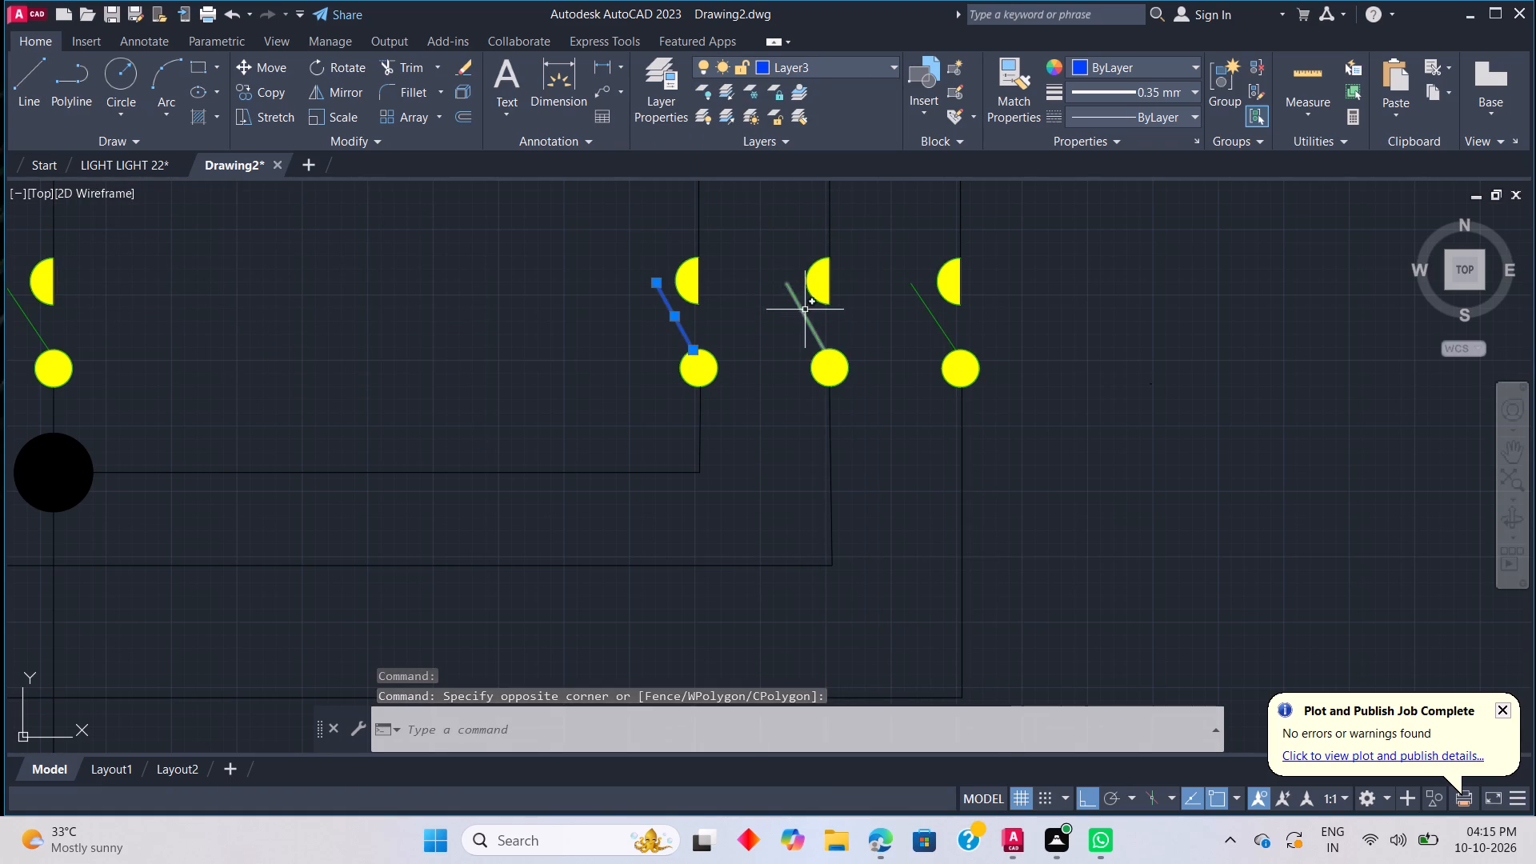
left_click(805, 310)
left_click(834, 68)
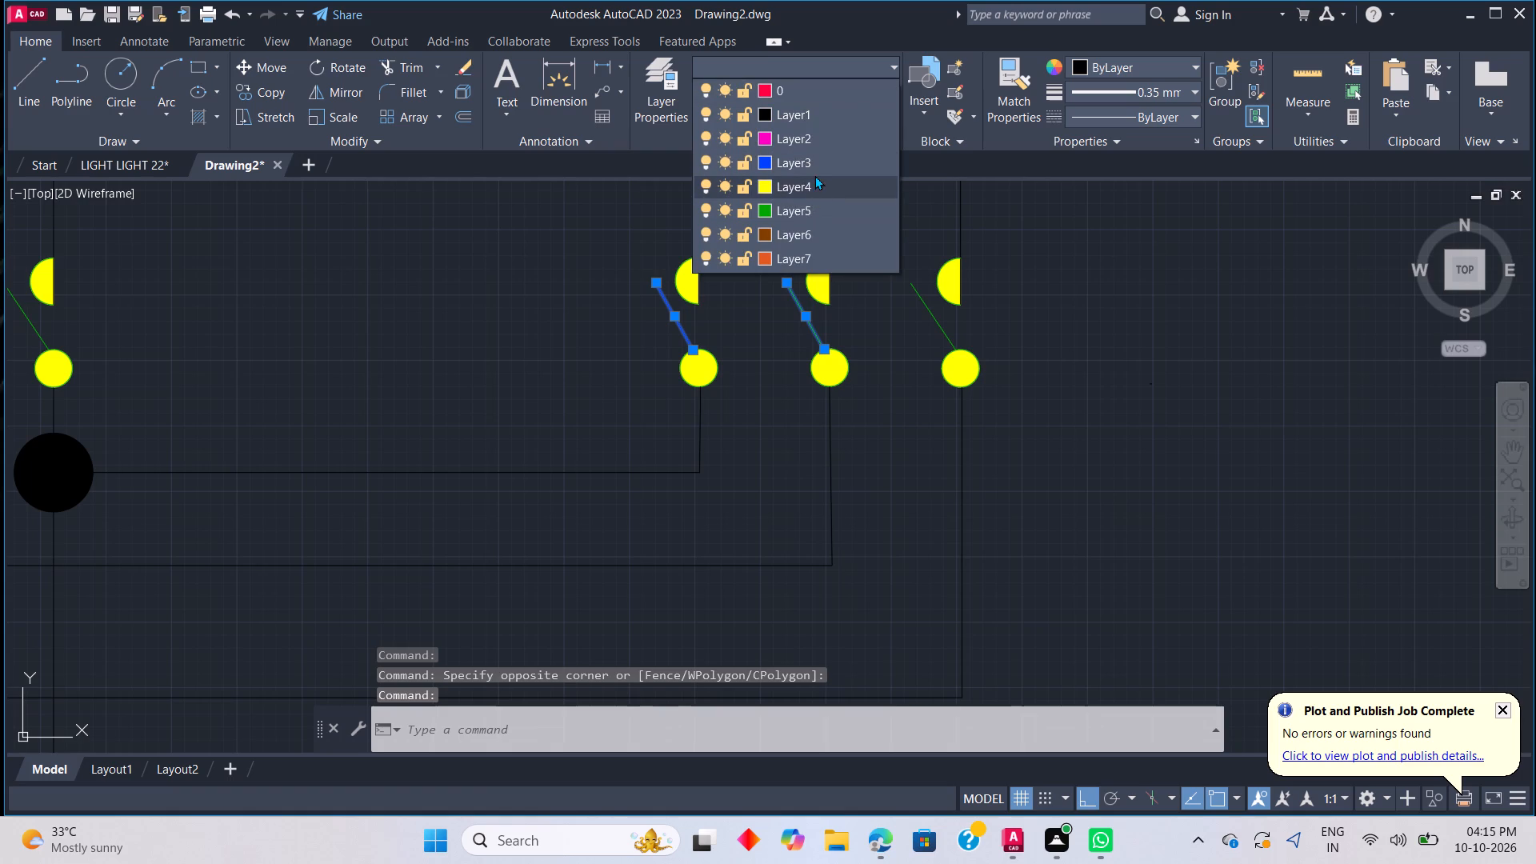
left_click(810, 161)
left_click(929, 307)
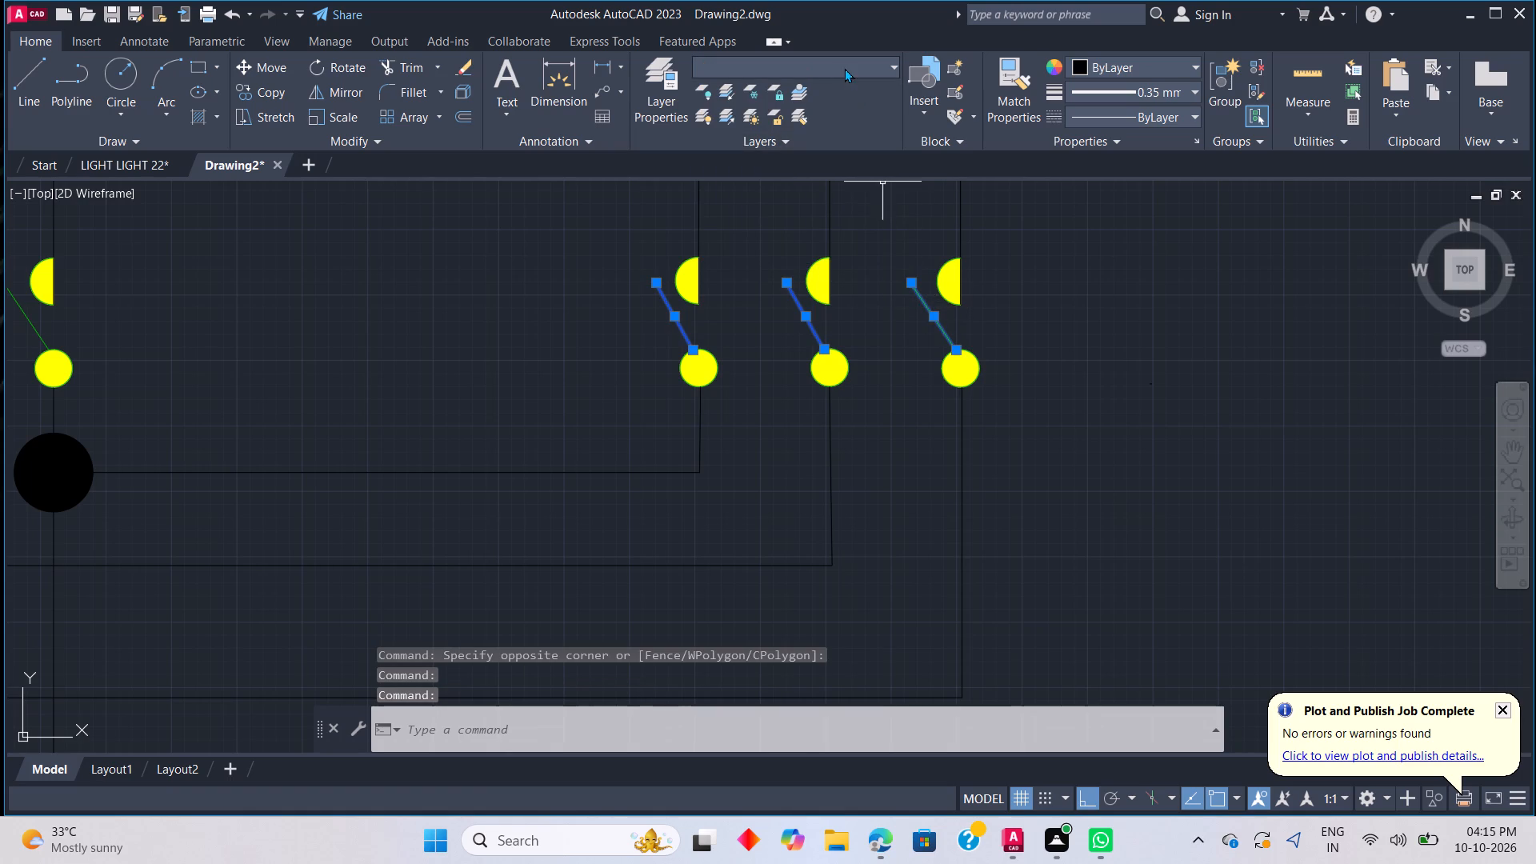
left_click(844, 68)
left_click(834, 158)
left_click(1031, 308)
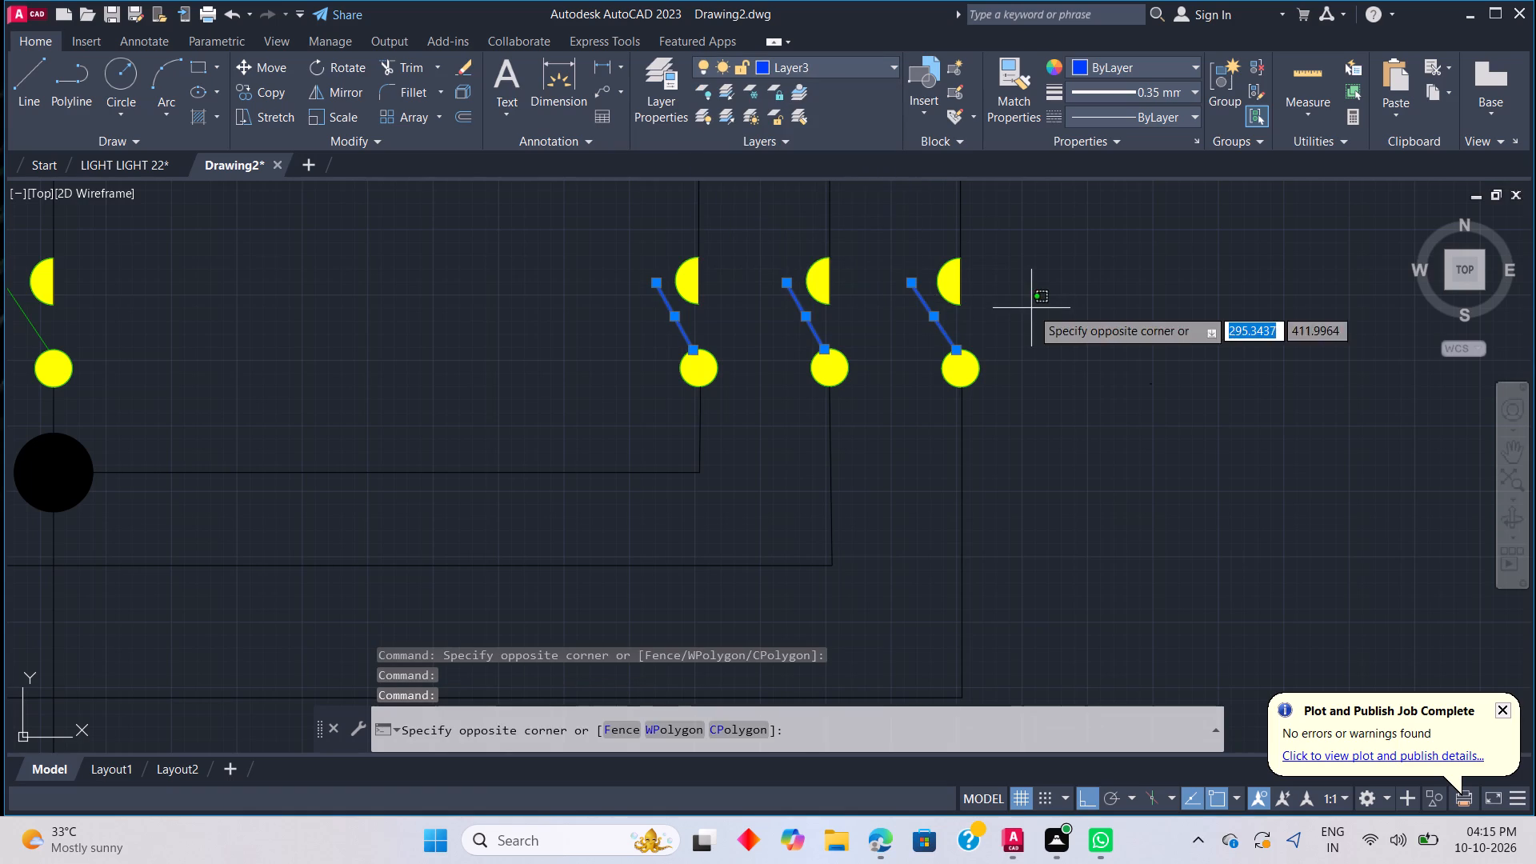
key("Escape")
key("Escape")
Trim away the stray horizontal line crossing the three verticals just below the lowest black circle, including its short overhang.
scroll(1027, 390, "down", 4)
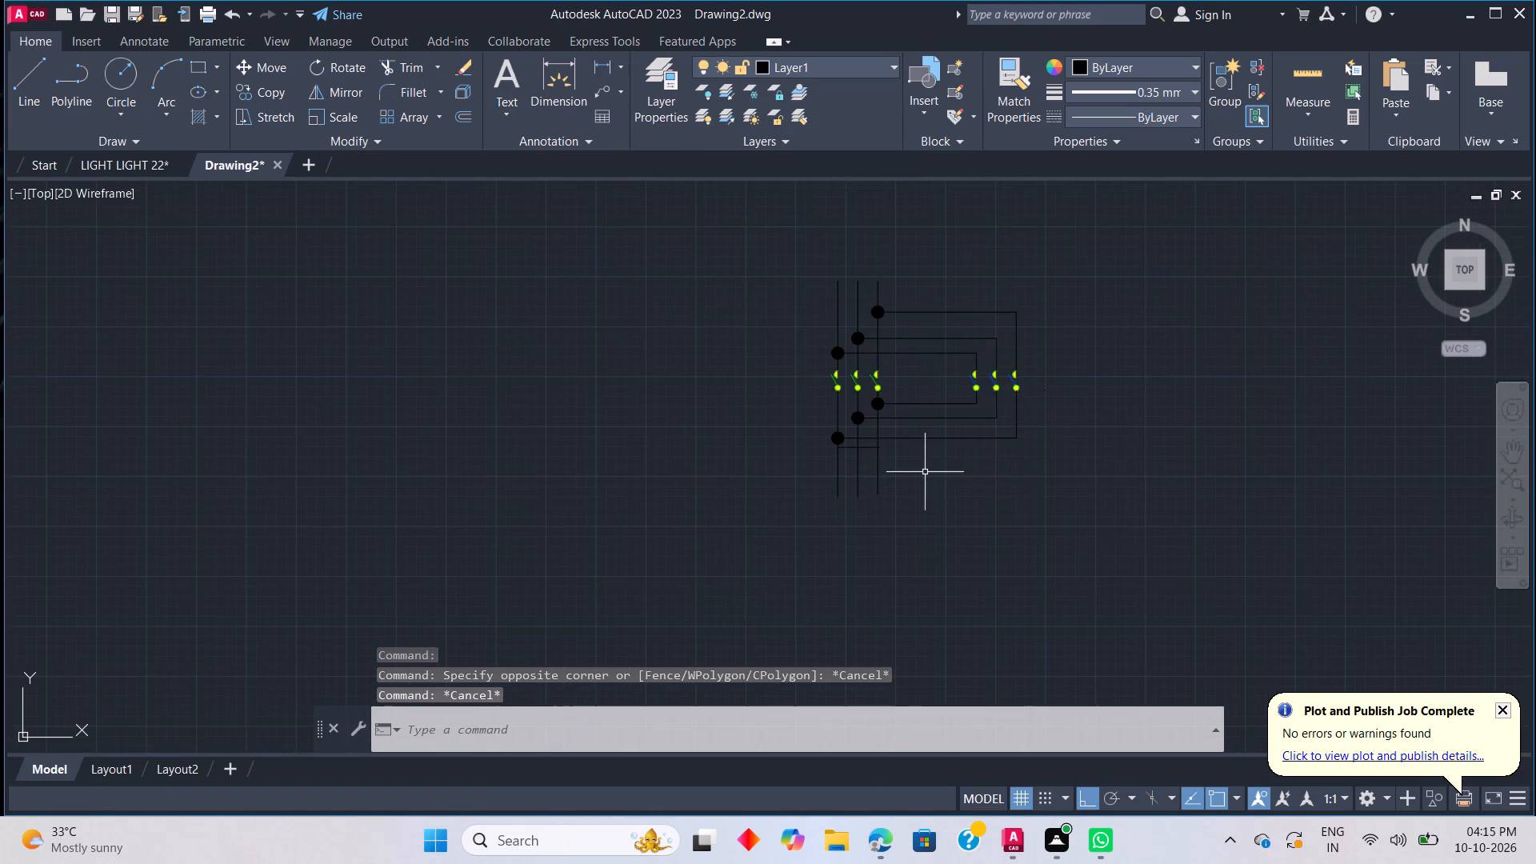
scroll(922, 466, "up", 2)
middle_click_drag(921, 458, 973, 432)
scroll(943, 420, "down", 1)
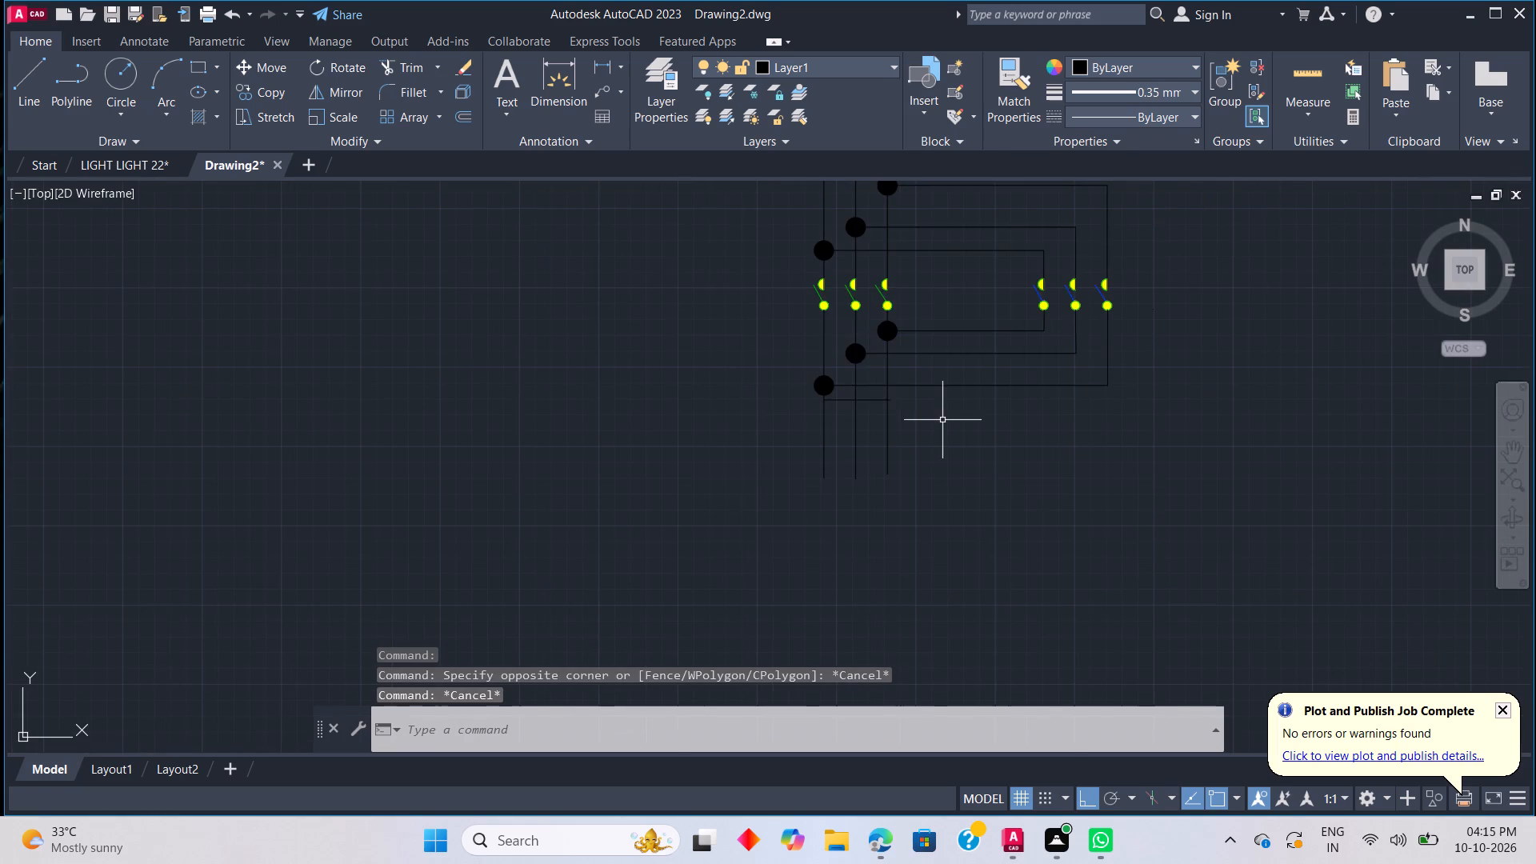
scroll(858, 407, "up", 2)
key("t")
type("R")
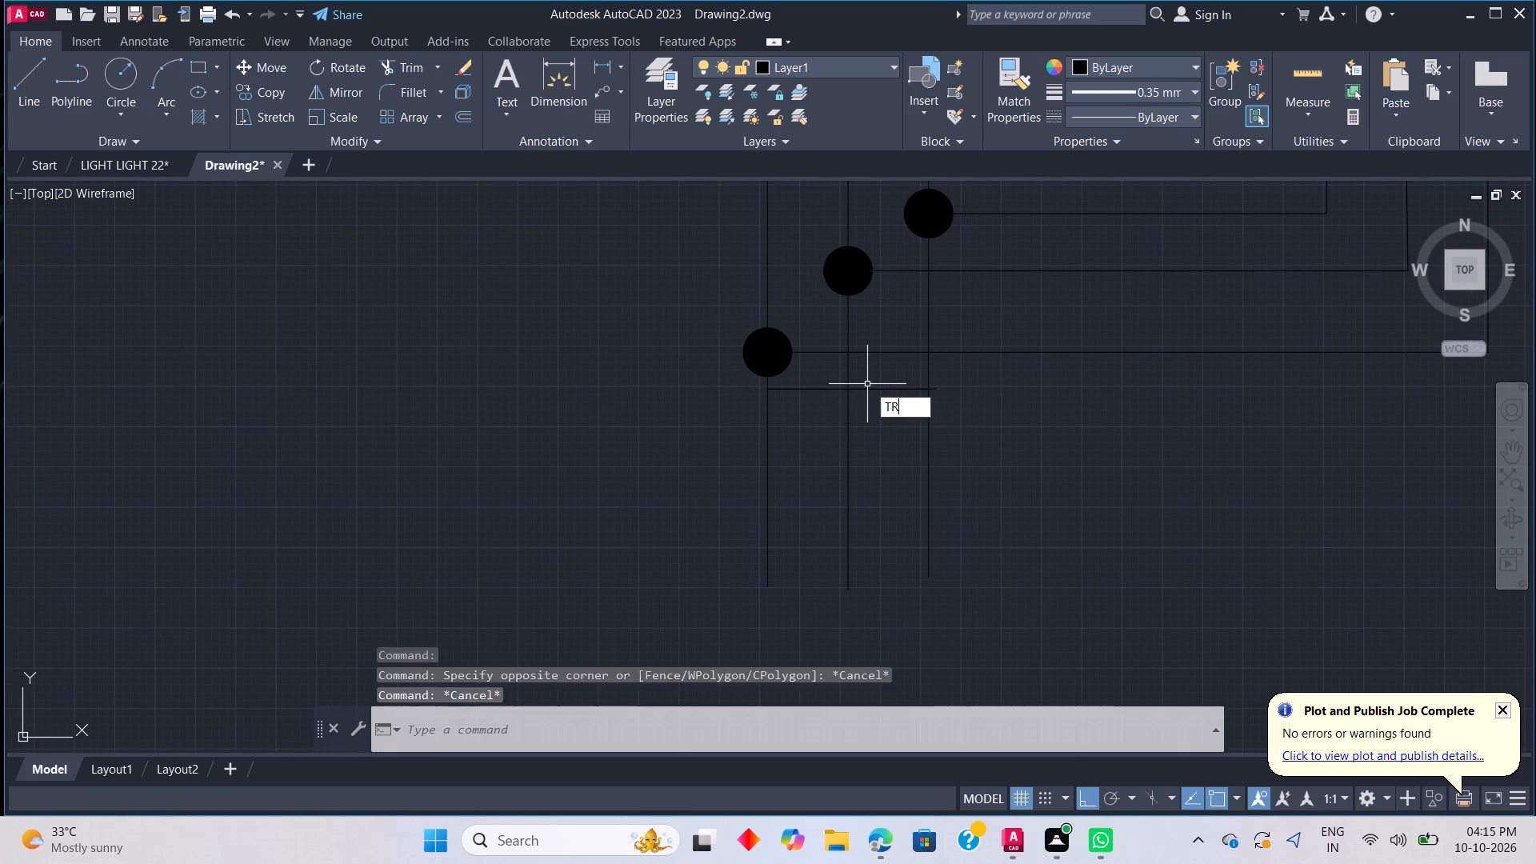
key("space")
left_click(876, 391)
left_click(826, 384)
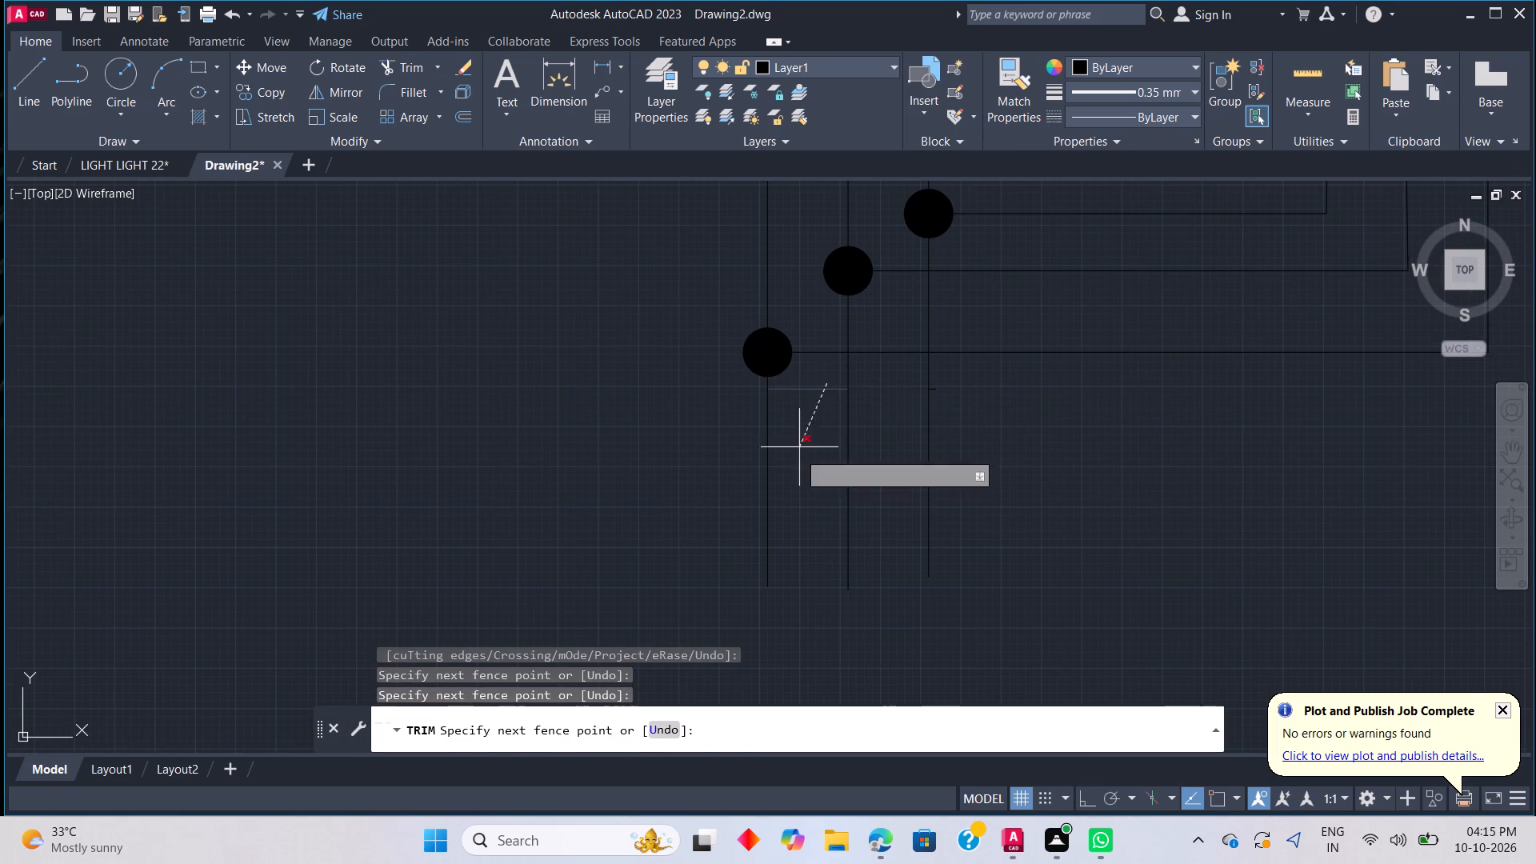
left_click(805, 462)
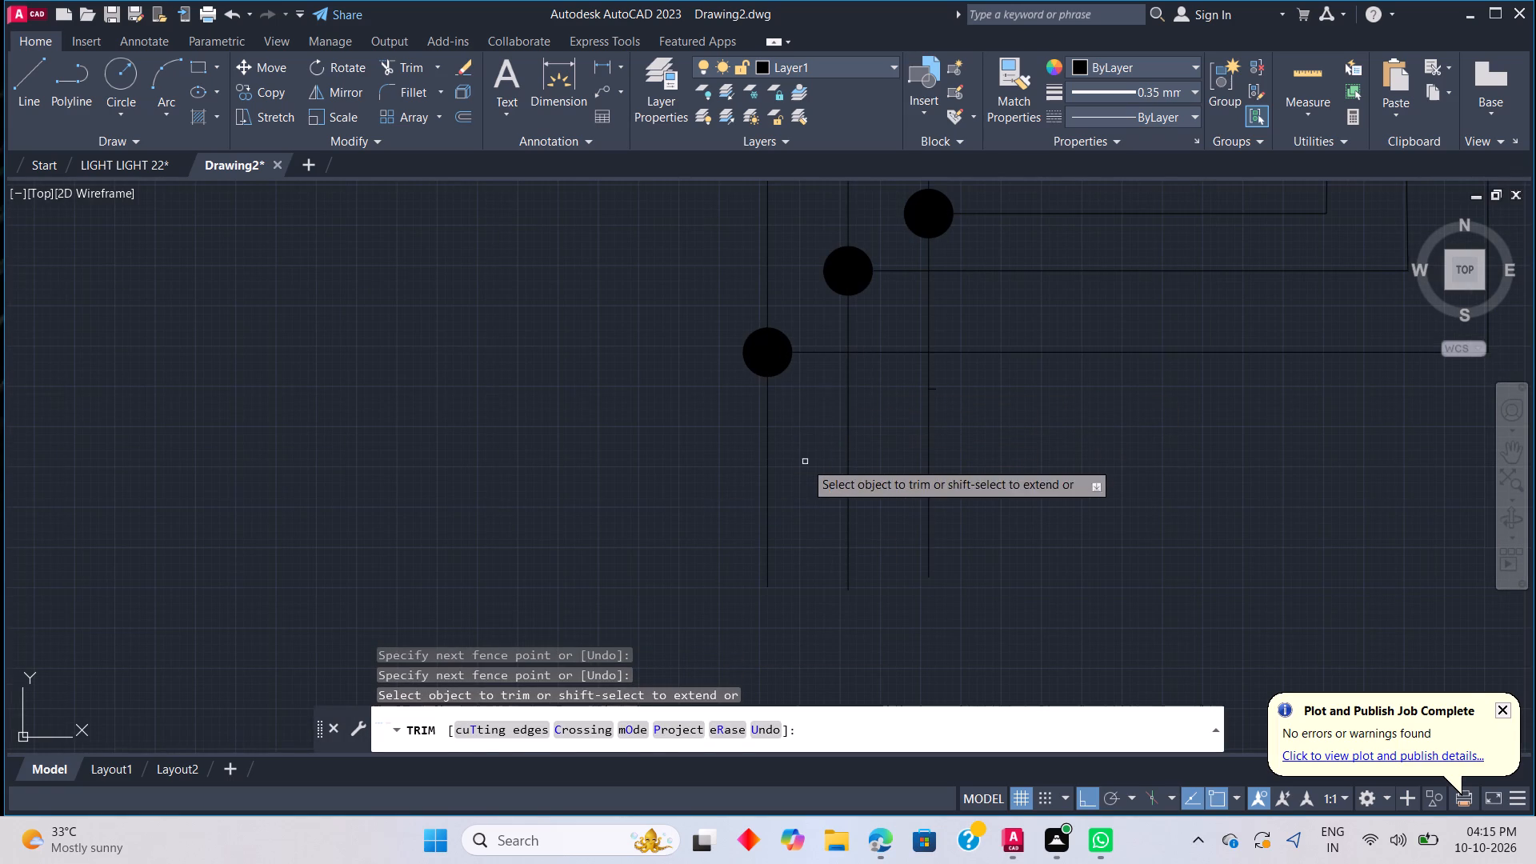
left_click(936, 388)
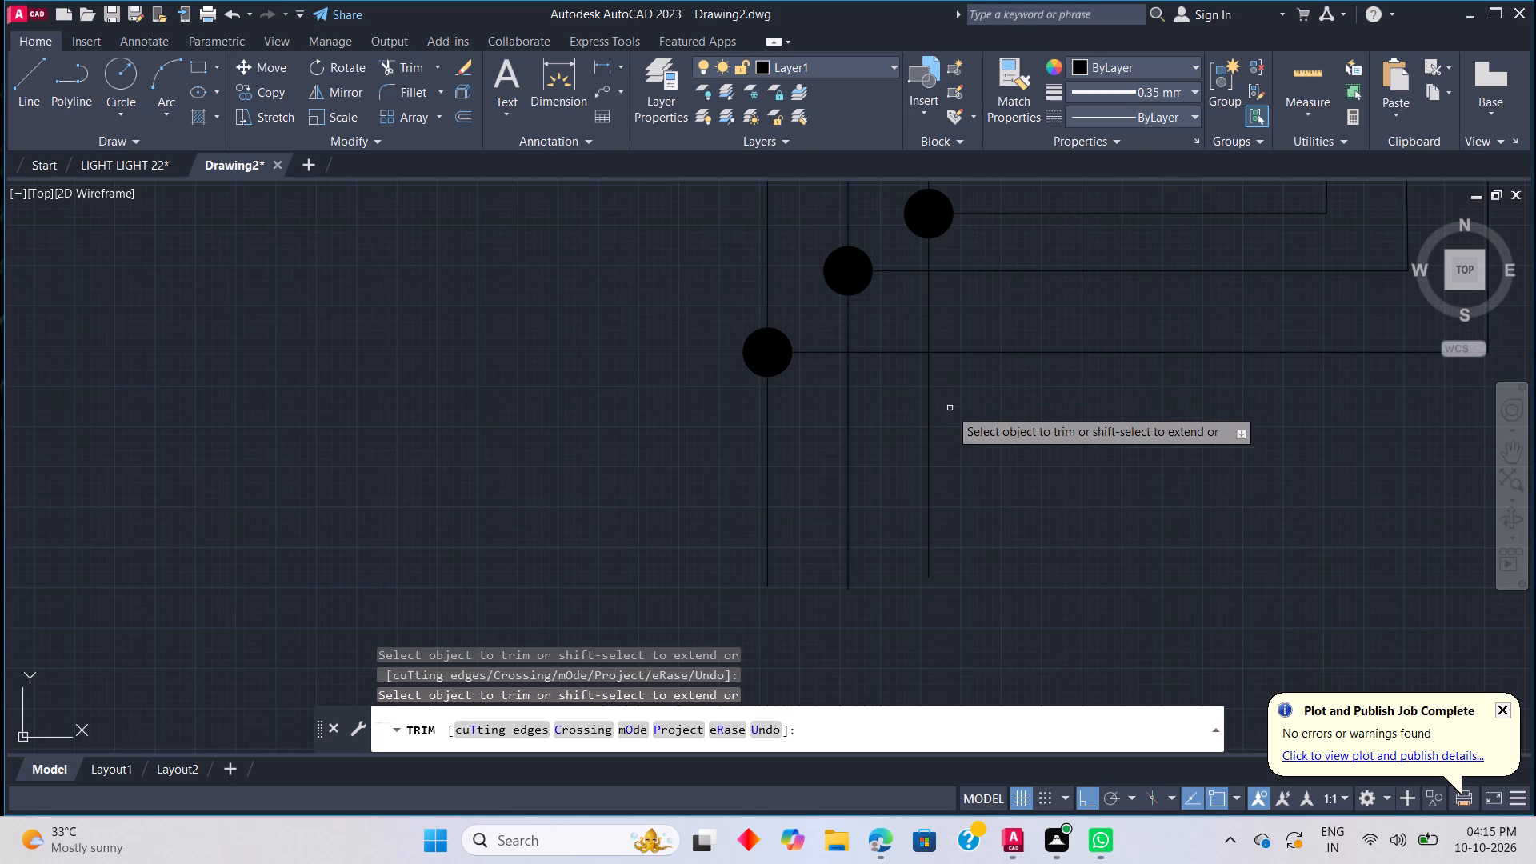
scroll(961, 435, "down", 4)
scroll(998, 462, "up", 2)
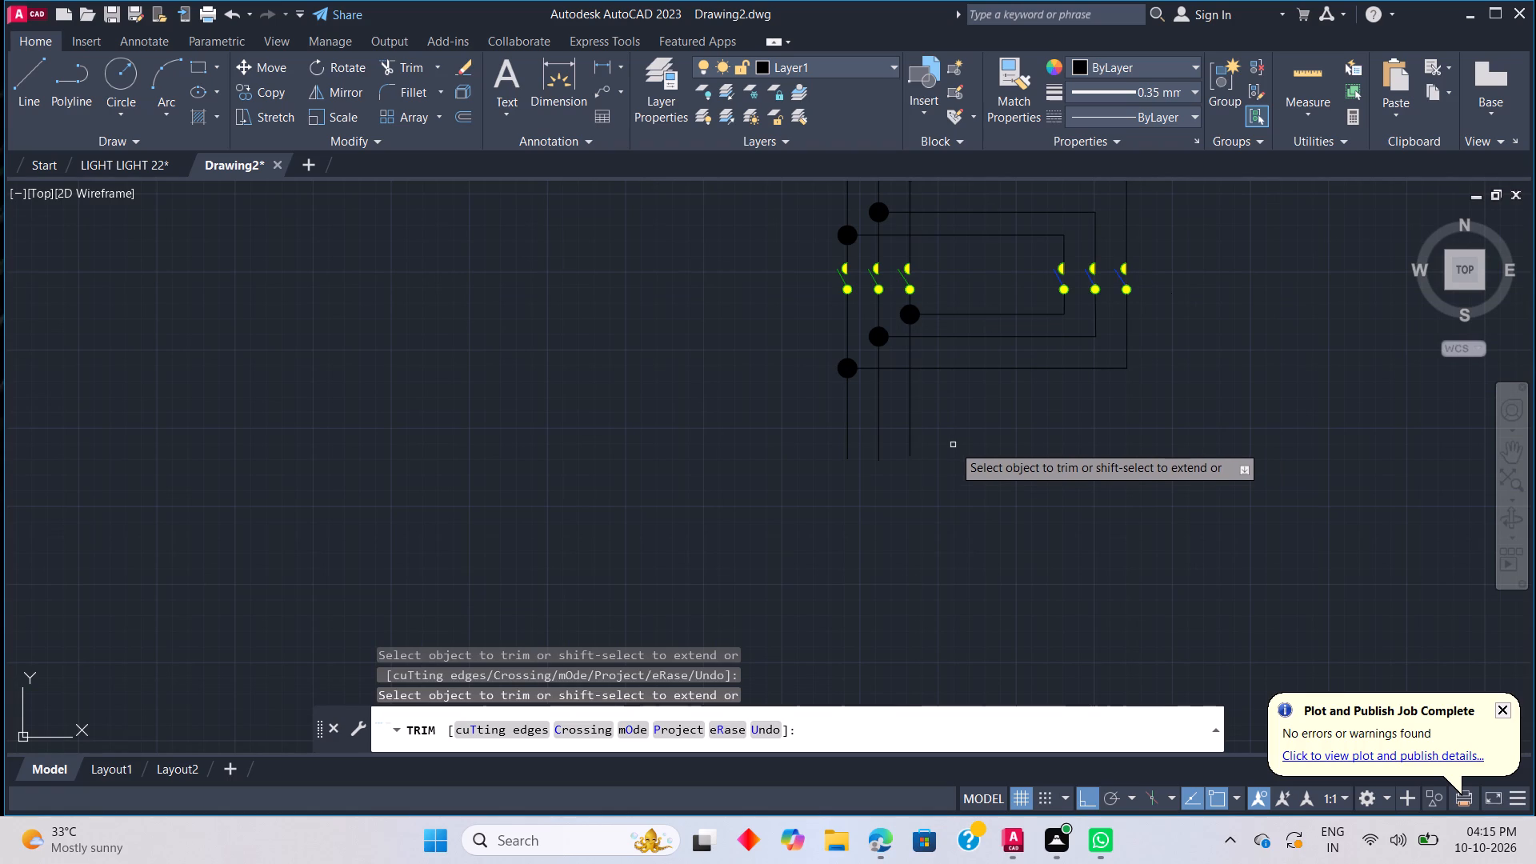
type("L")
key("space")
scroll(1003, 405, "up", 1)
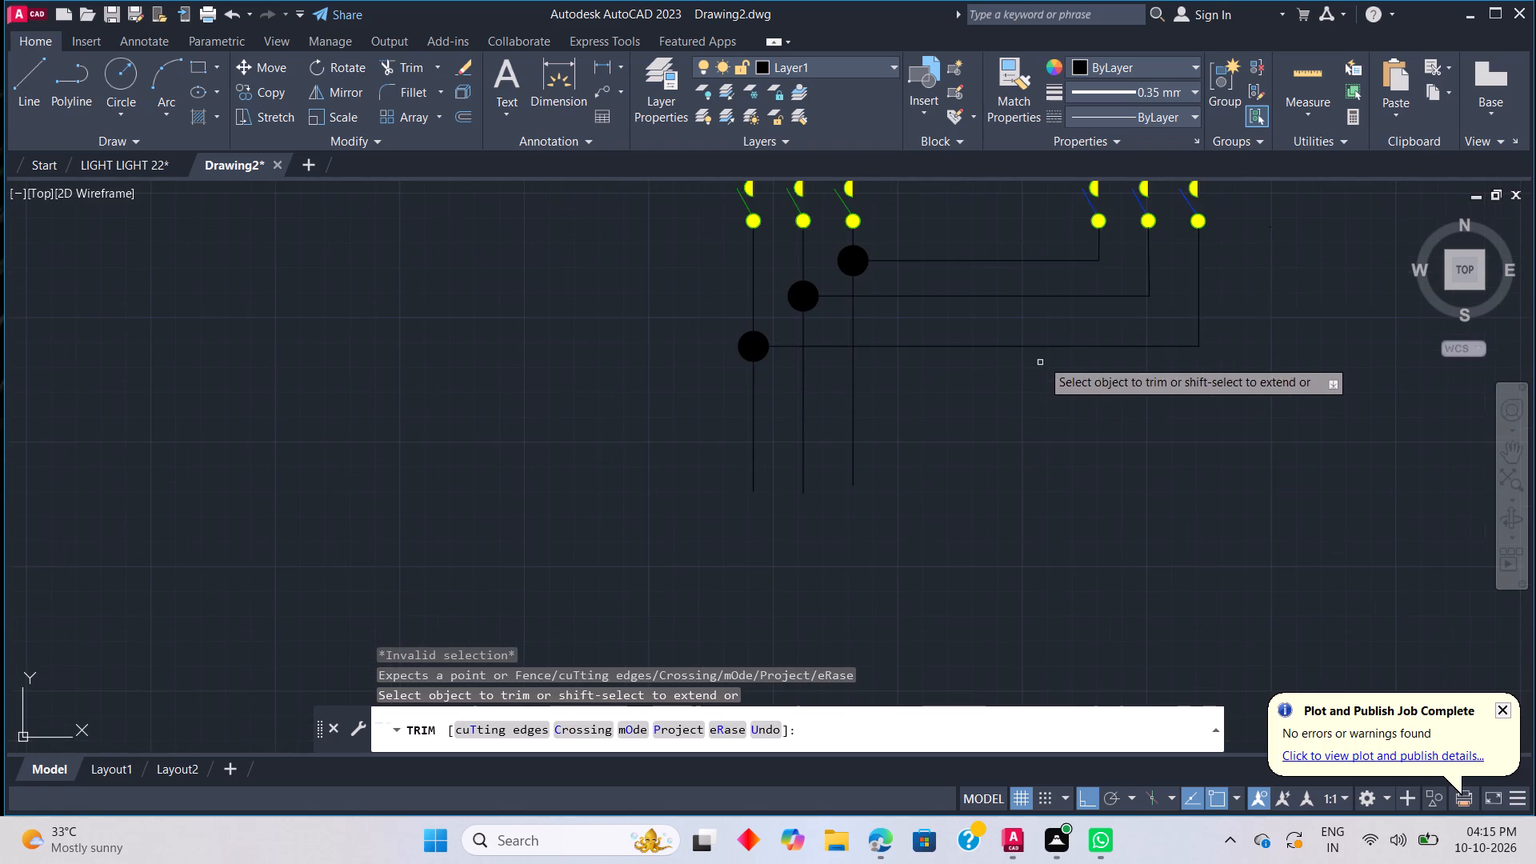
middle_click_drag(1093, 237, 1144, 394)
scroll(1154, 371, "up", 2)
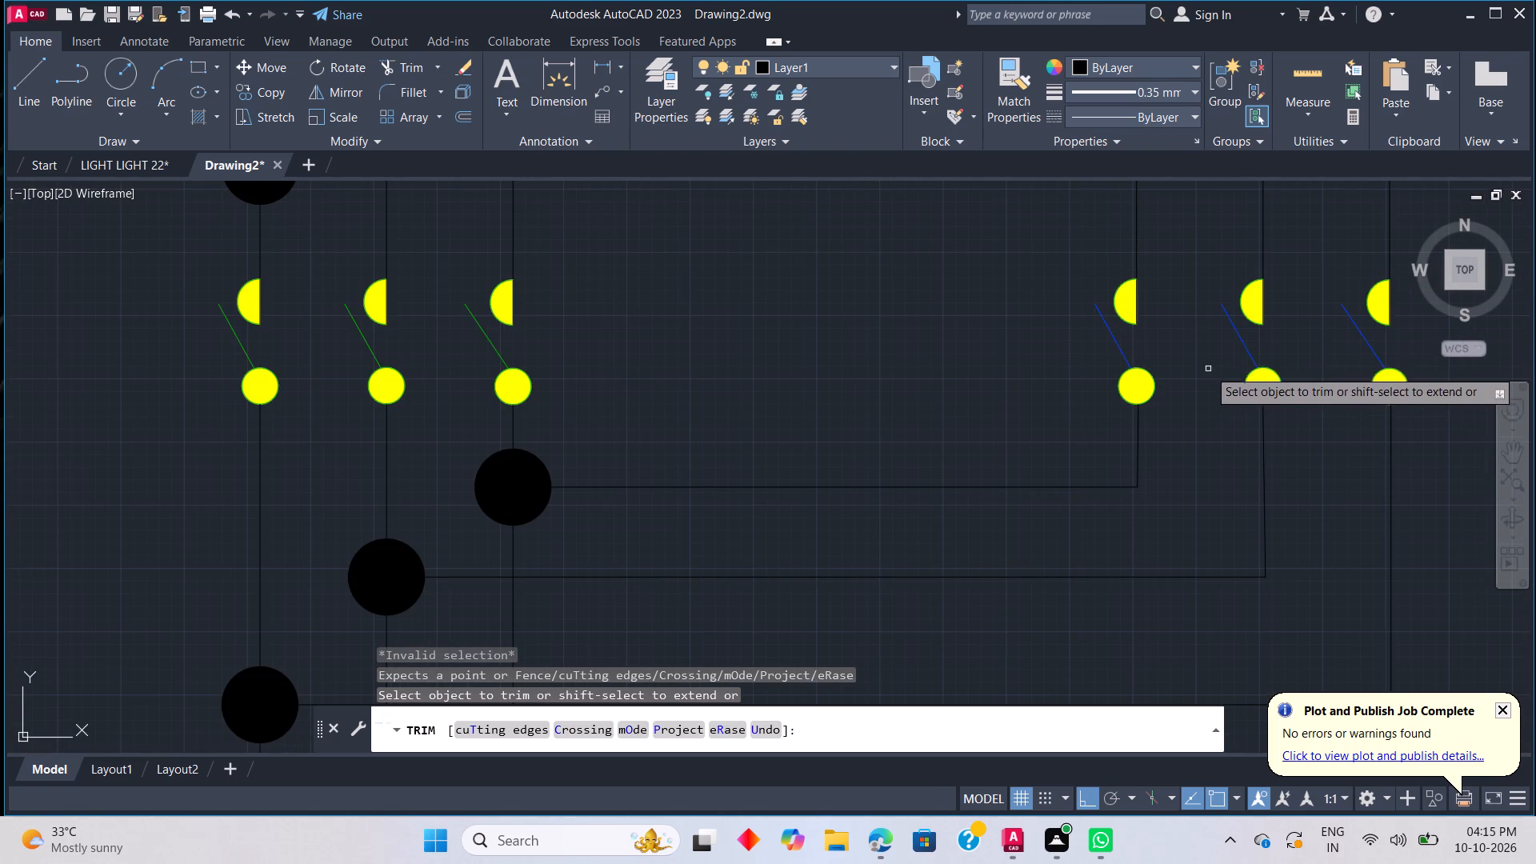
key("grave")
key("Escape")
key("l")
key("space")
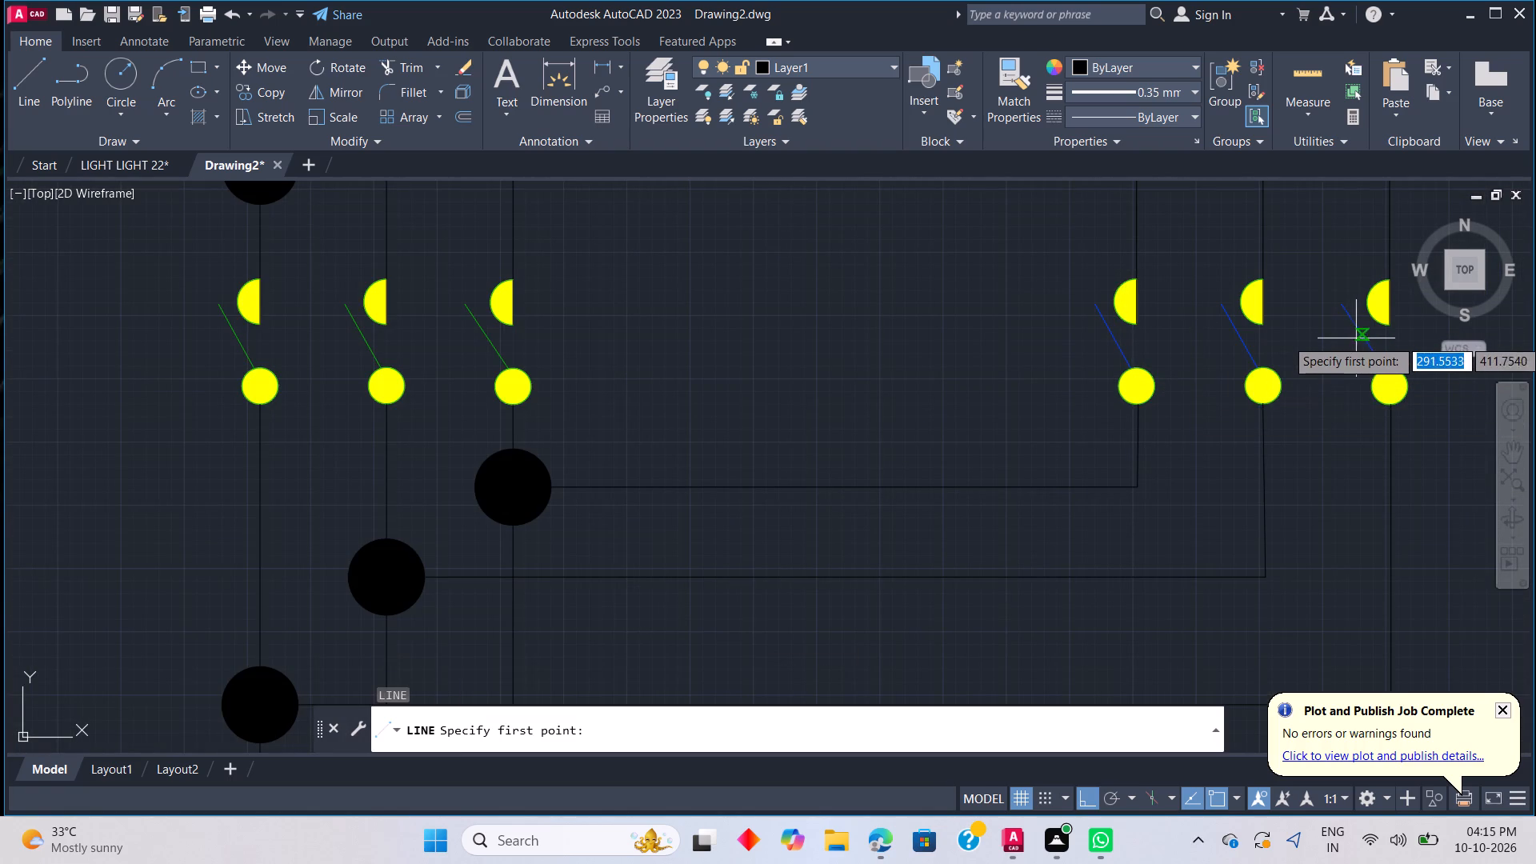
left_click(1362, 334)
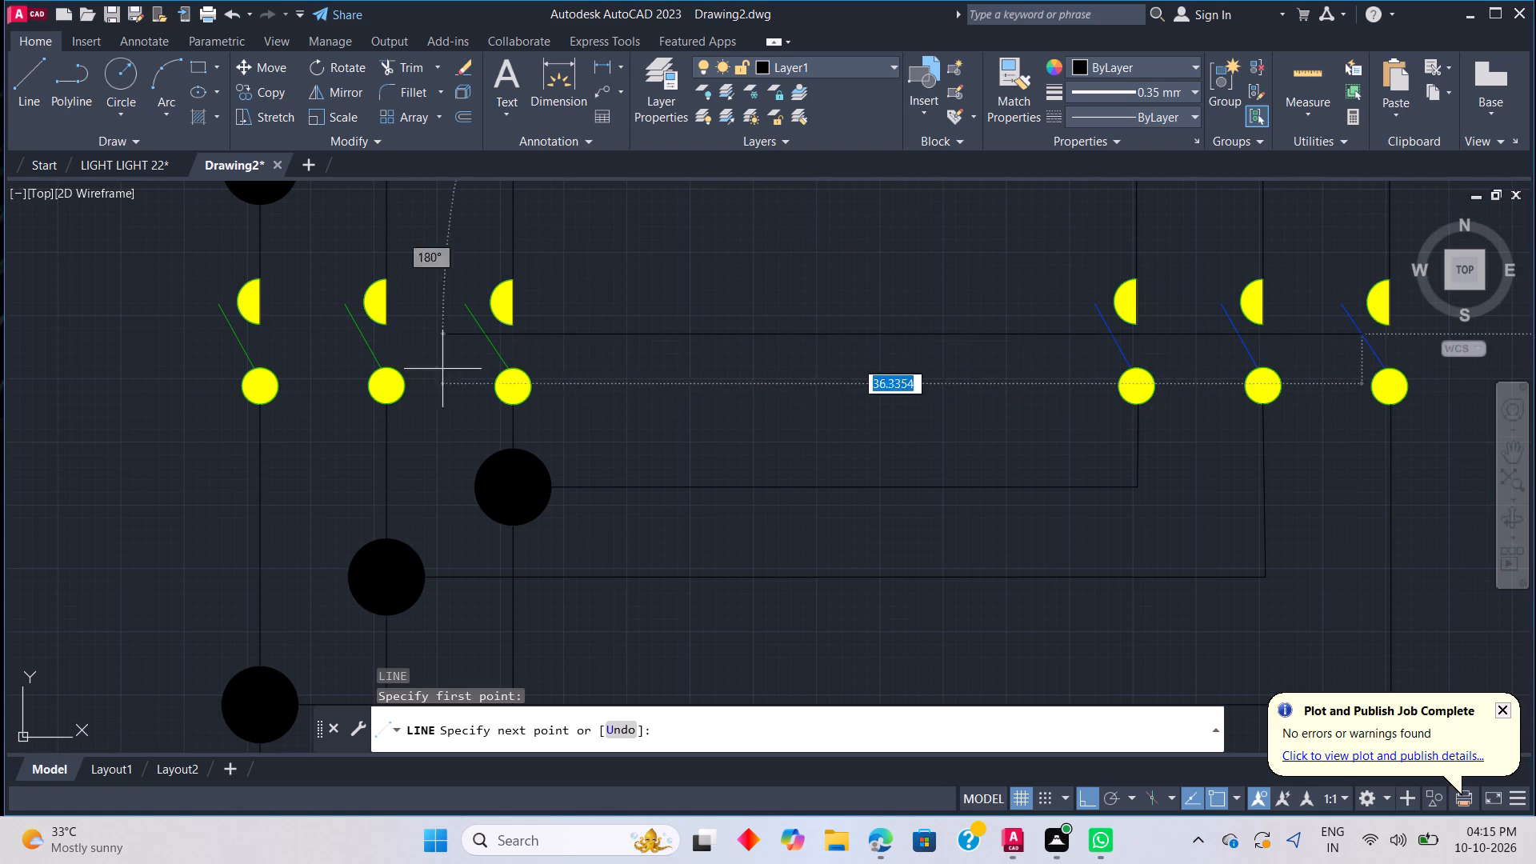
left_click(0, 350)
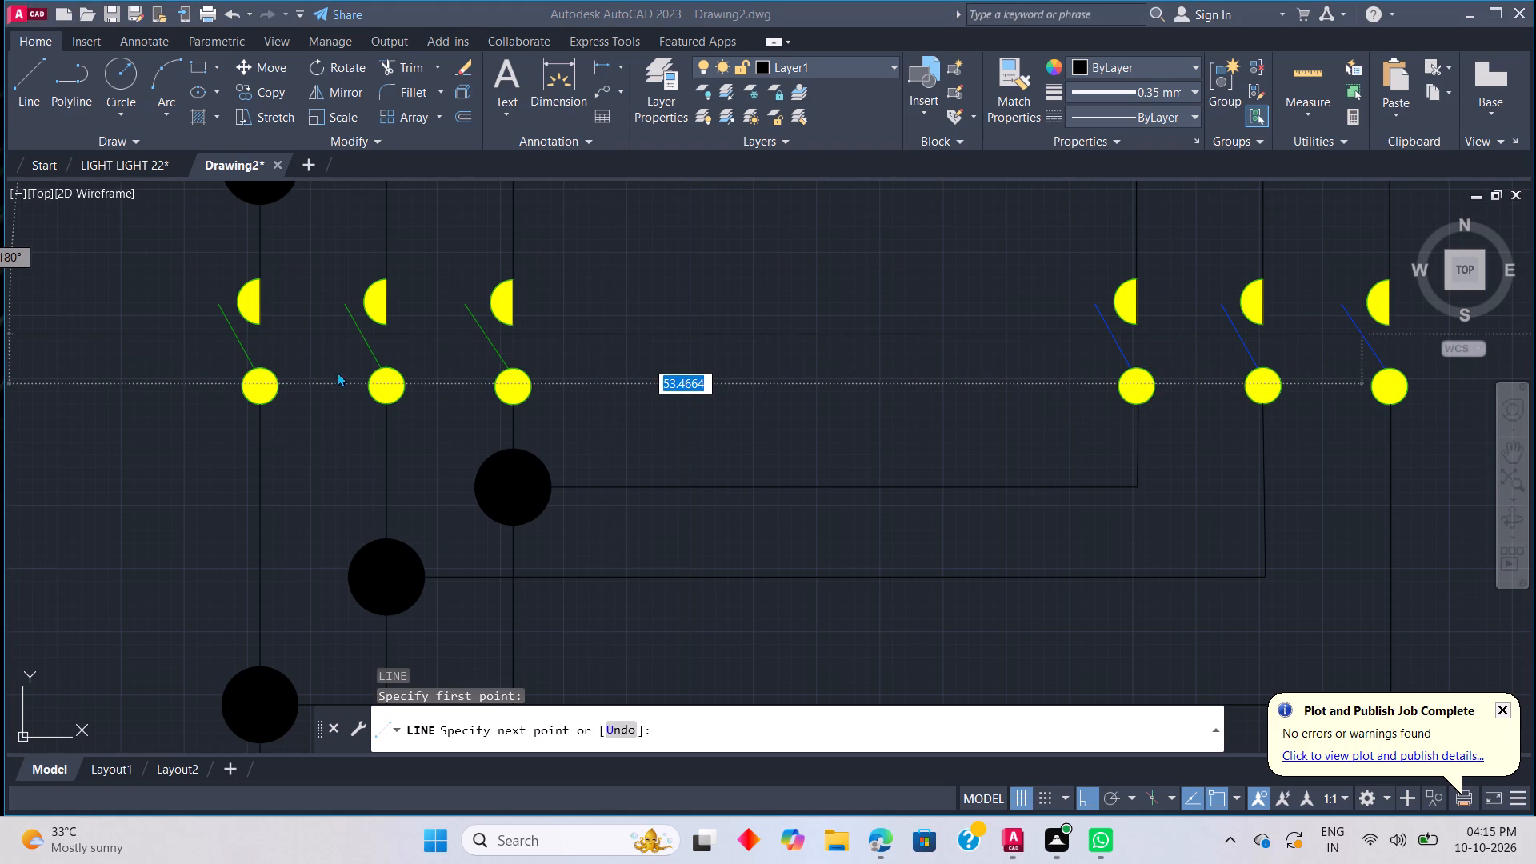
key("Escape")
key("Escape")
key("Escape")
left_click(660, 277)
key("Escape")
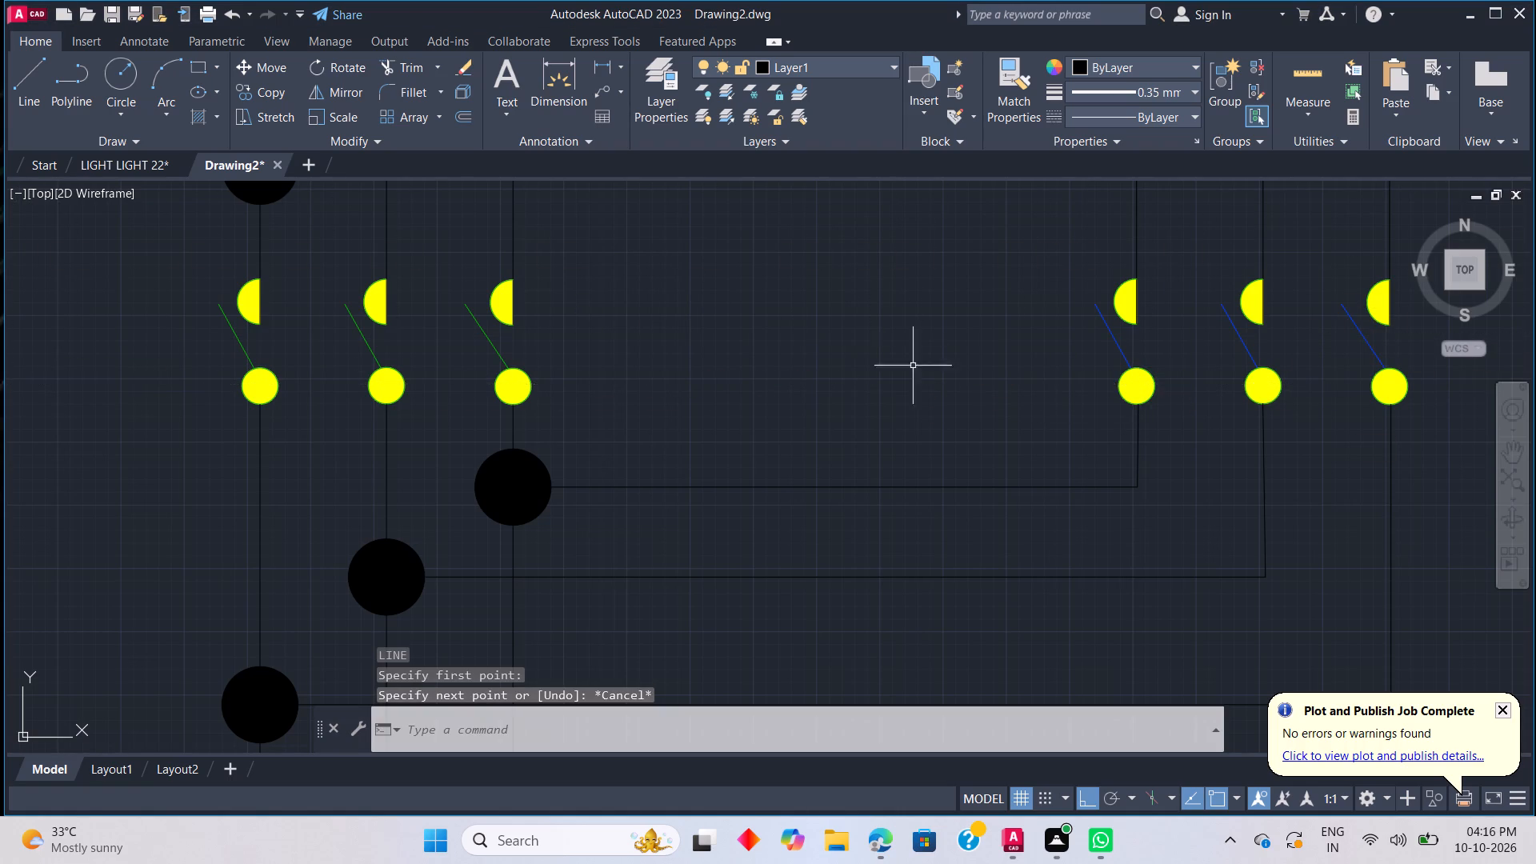
Draw a nearly horizontal line about 45 units long from the third copied switch's blade to the first original switch's blade.
key("l")
key("space")
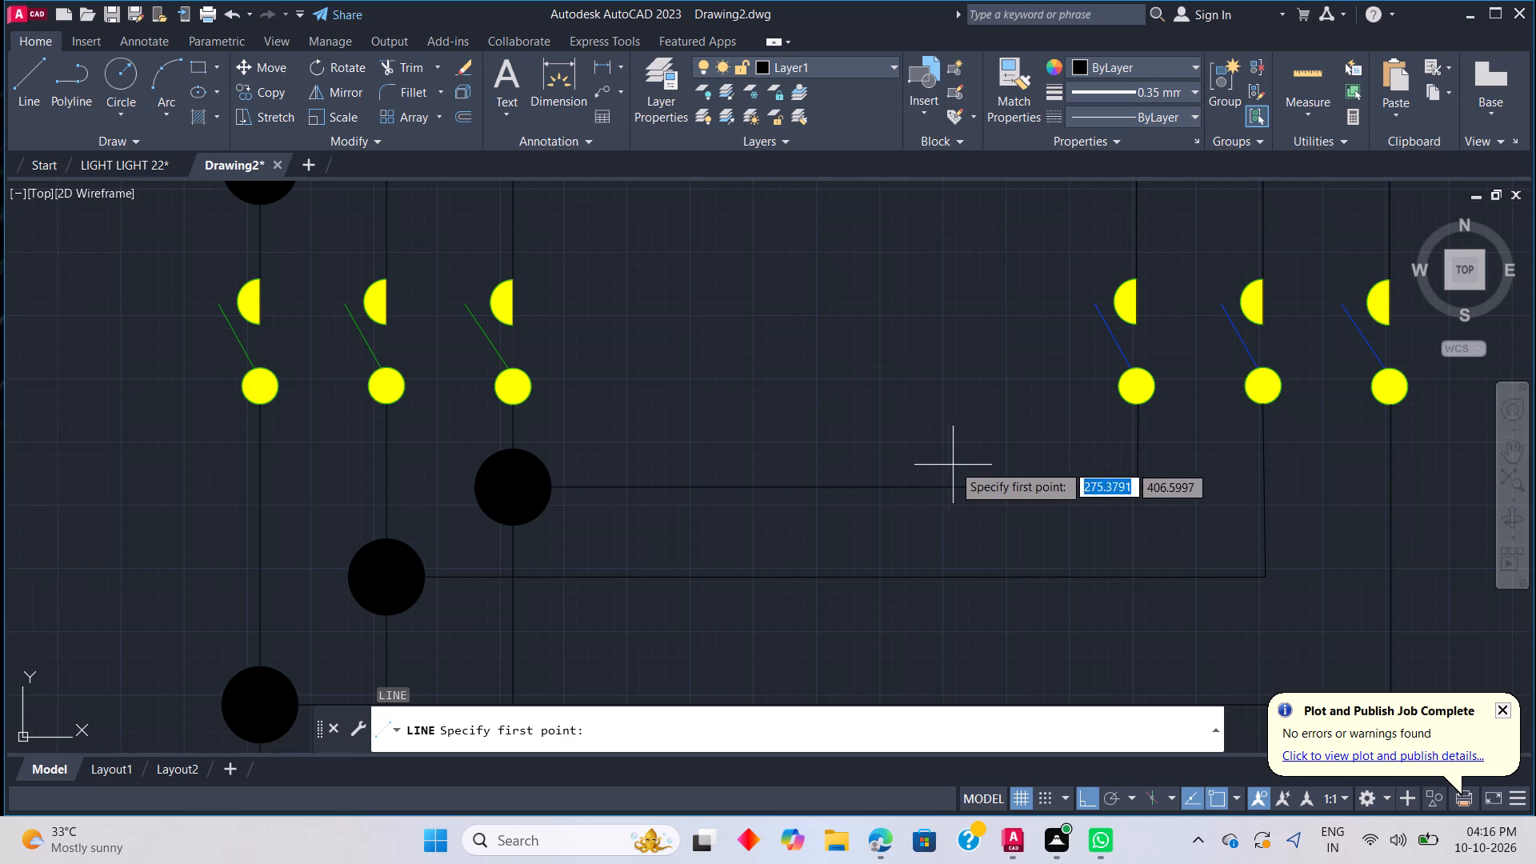
left_click(1363, 336)
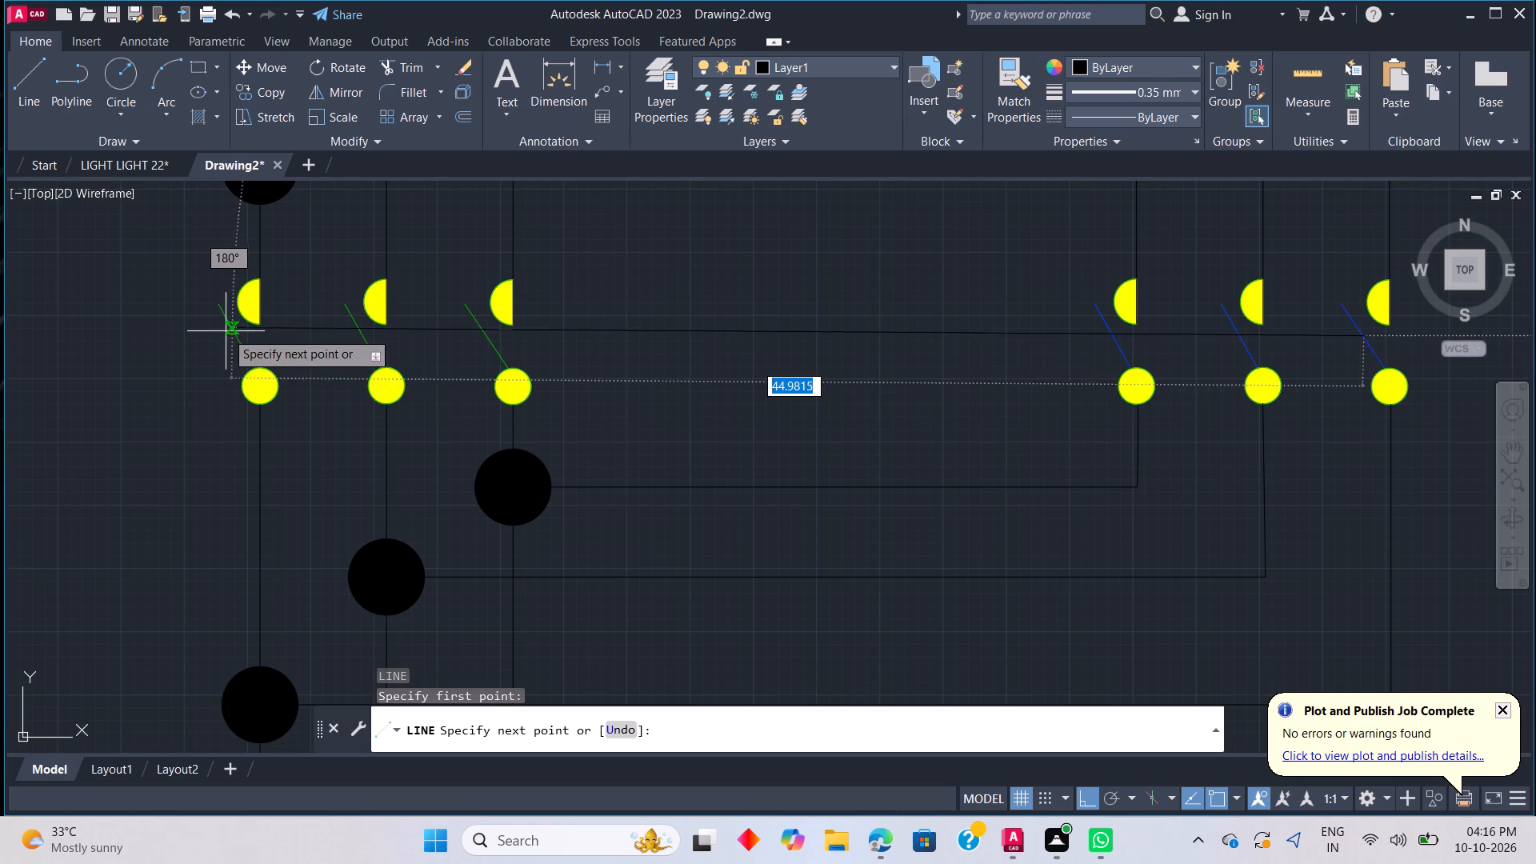
left_click(232, 335)
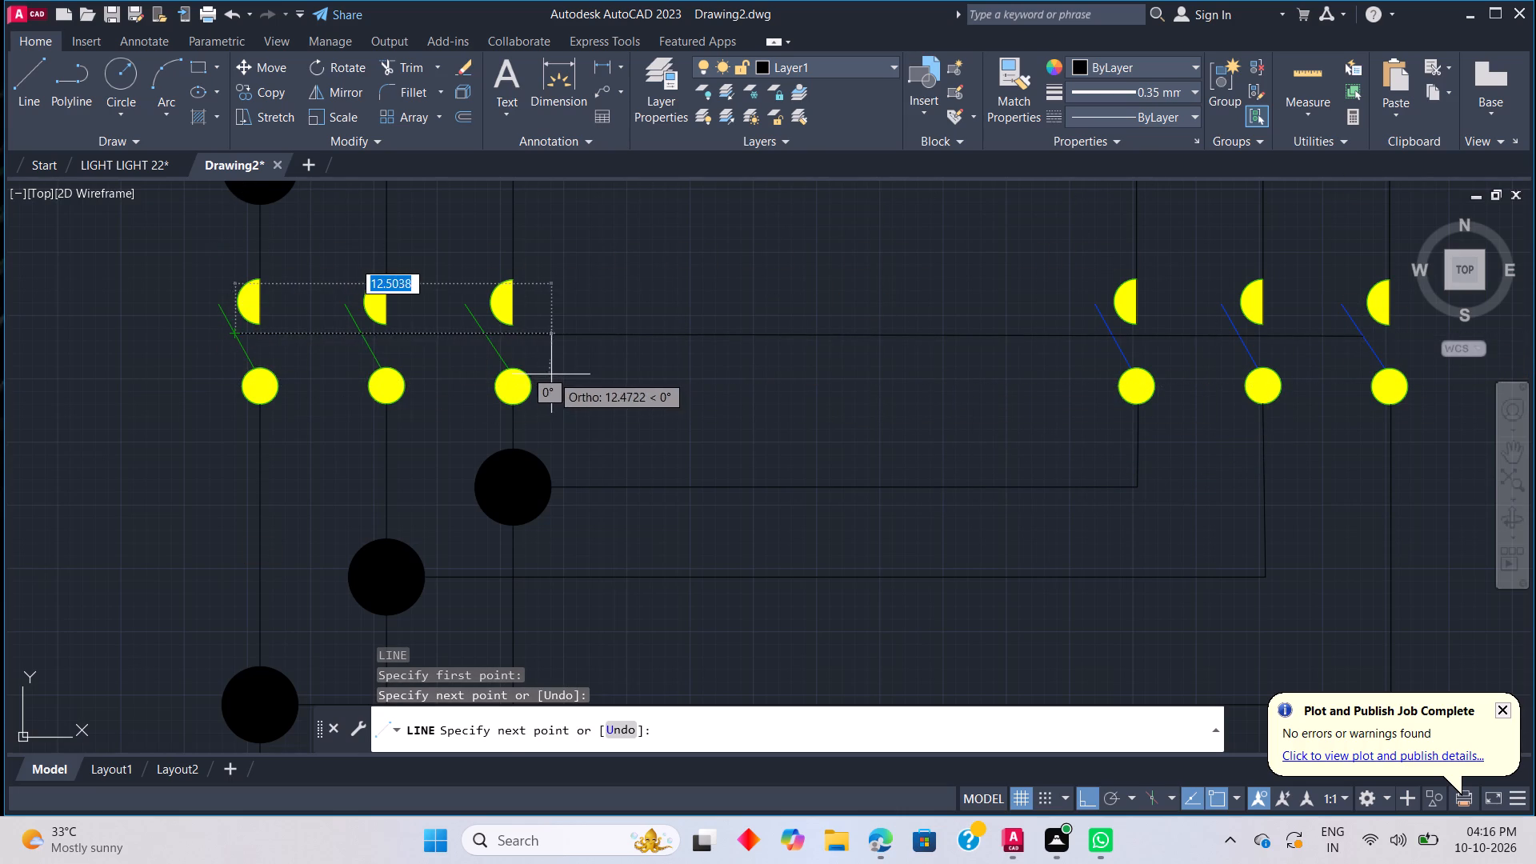
key("Escape")
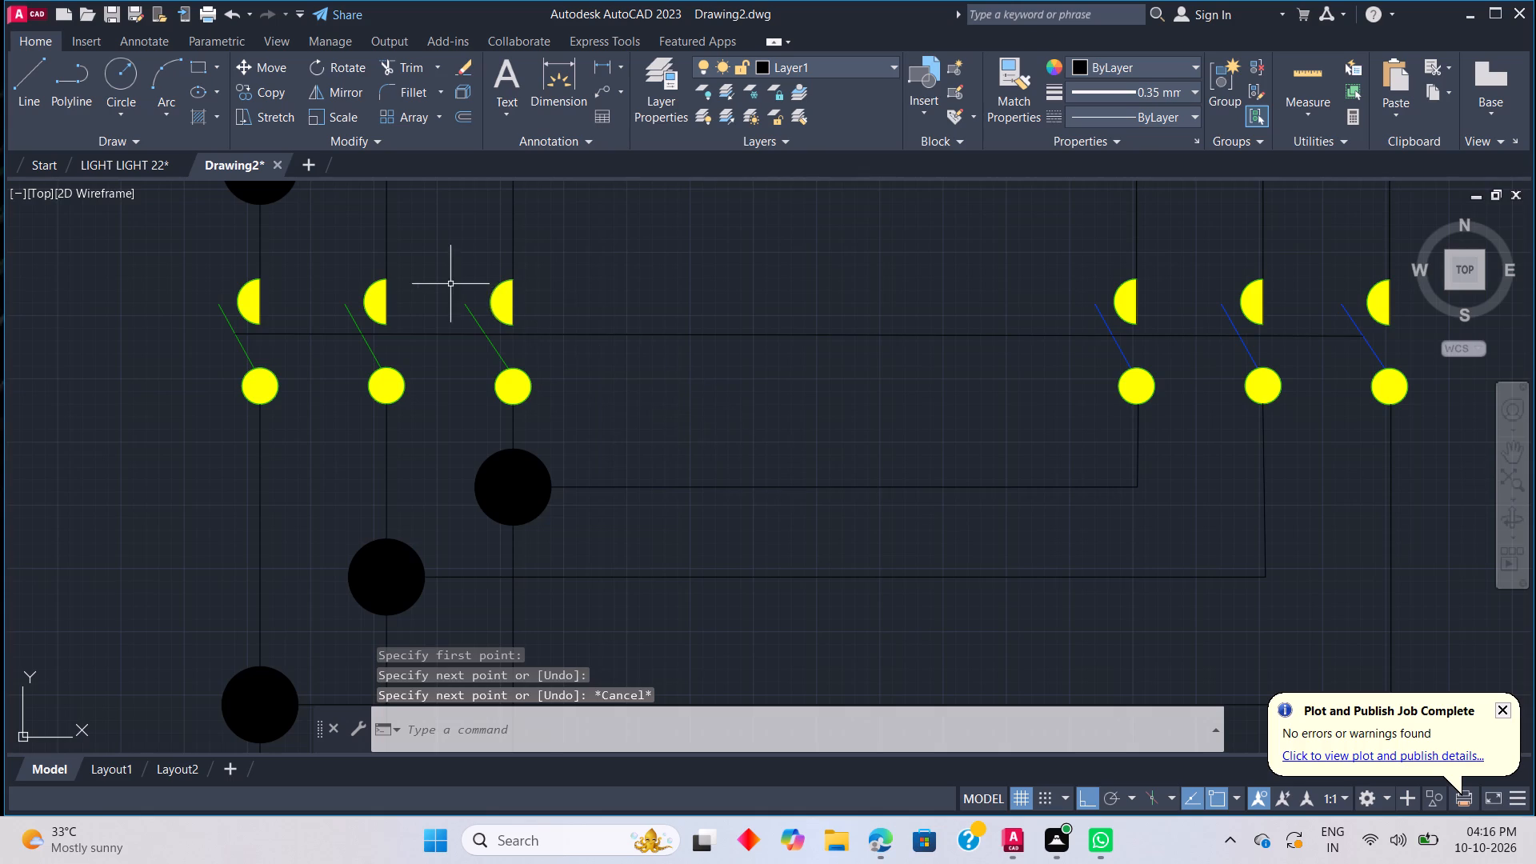
Load the DASHED linetype from acad.lin into the drawing.
scroll(450, 287, "up", 1)
scroll(462, 317, "down", 5)
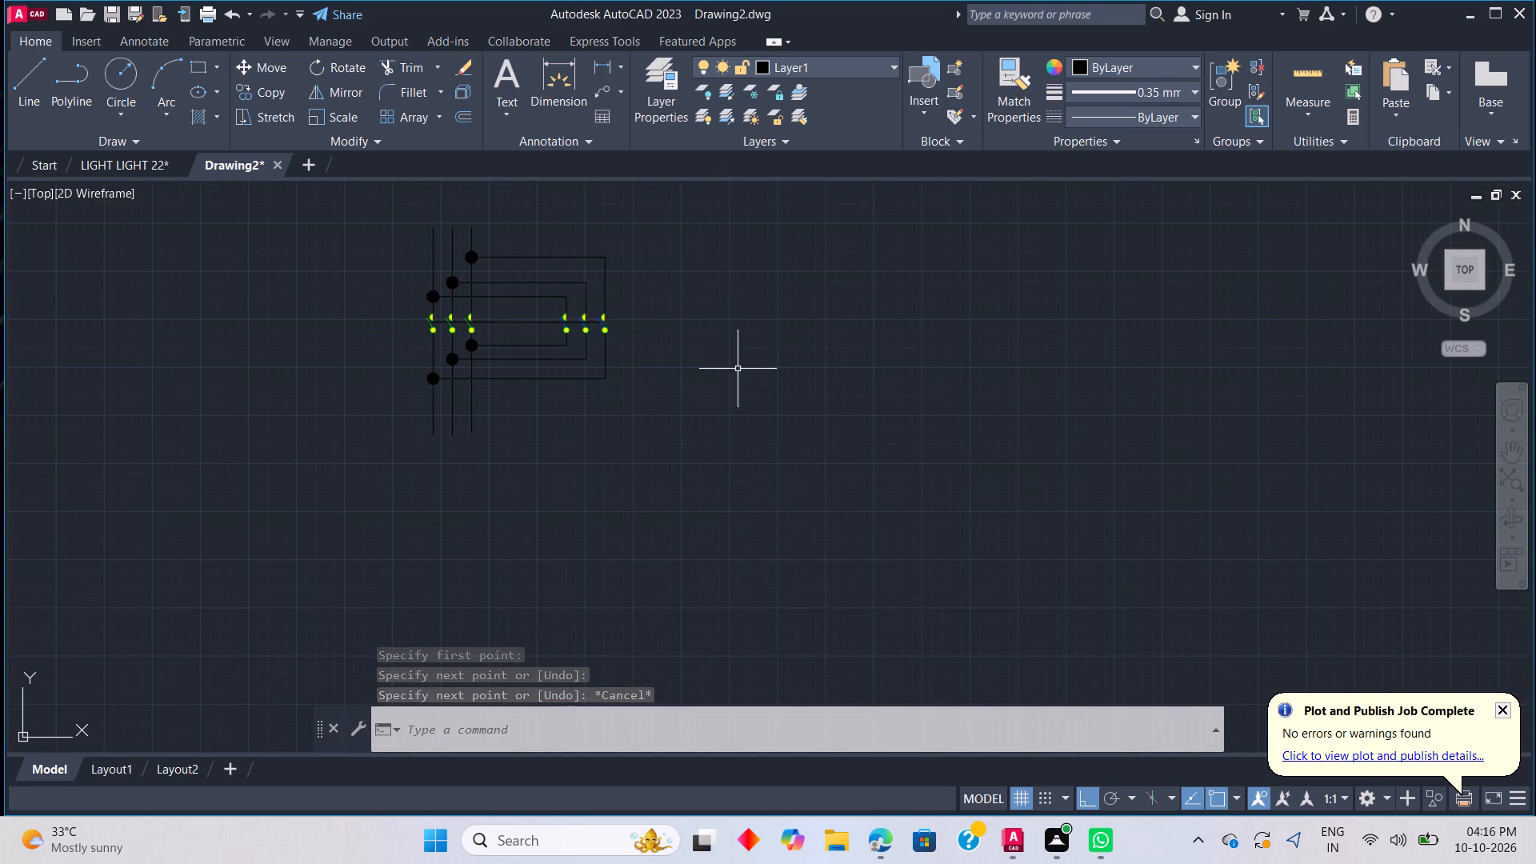
scroll(476, 315, "up", 3)
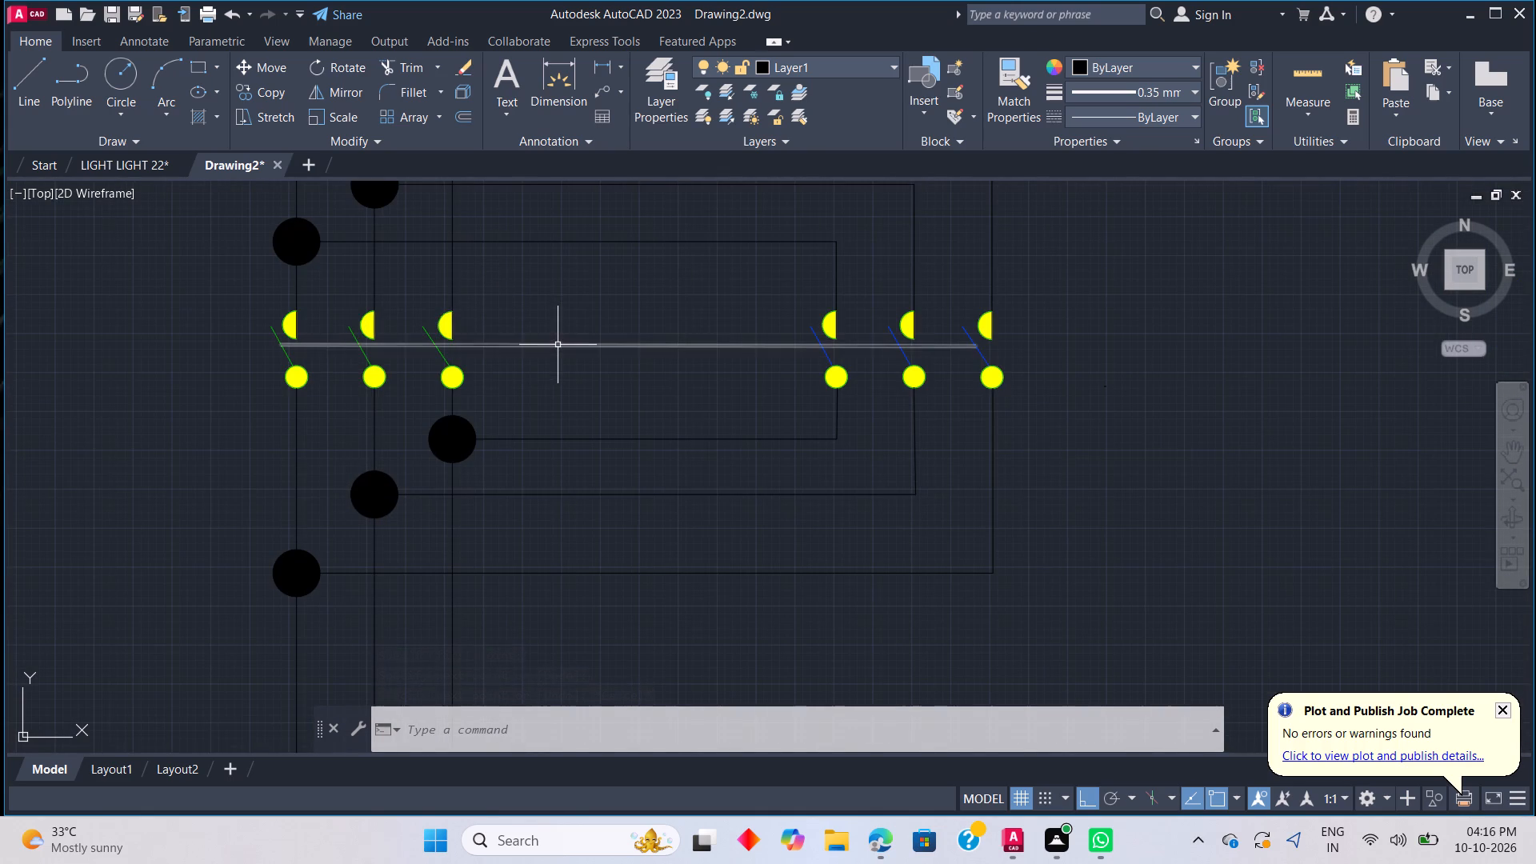
left_click(558, 345)
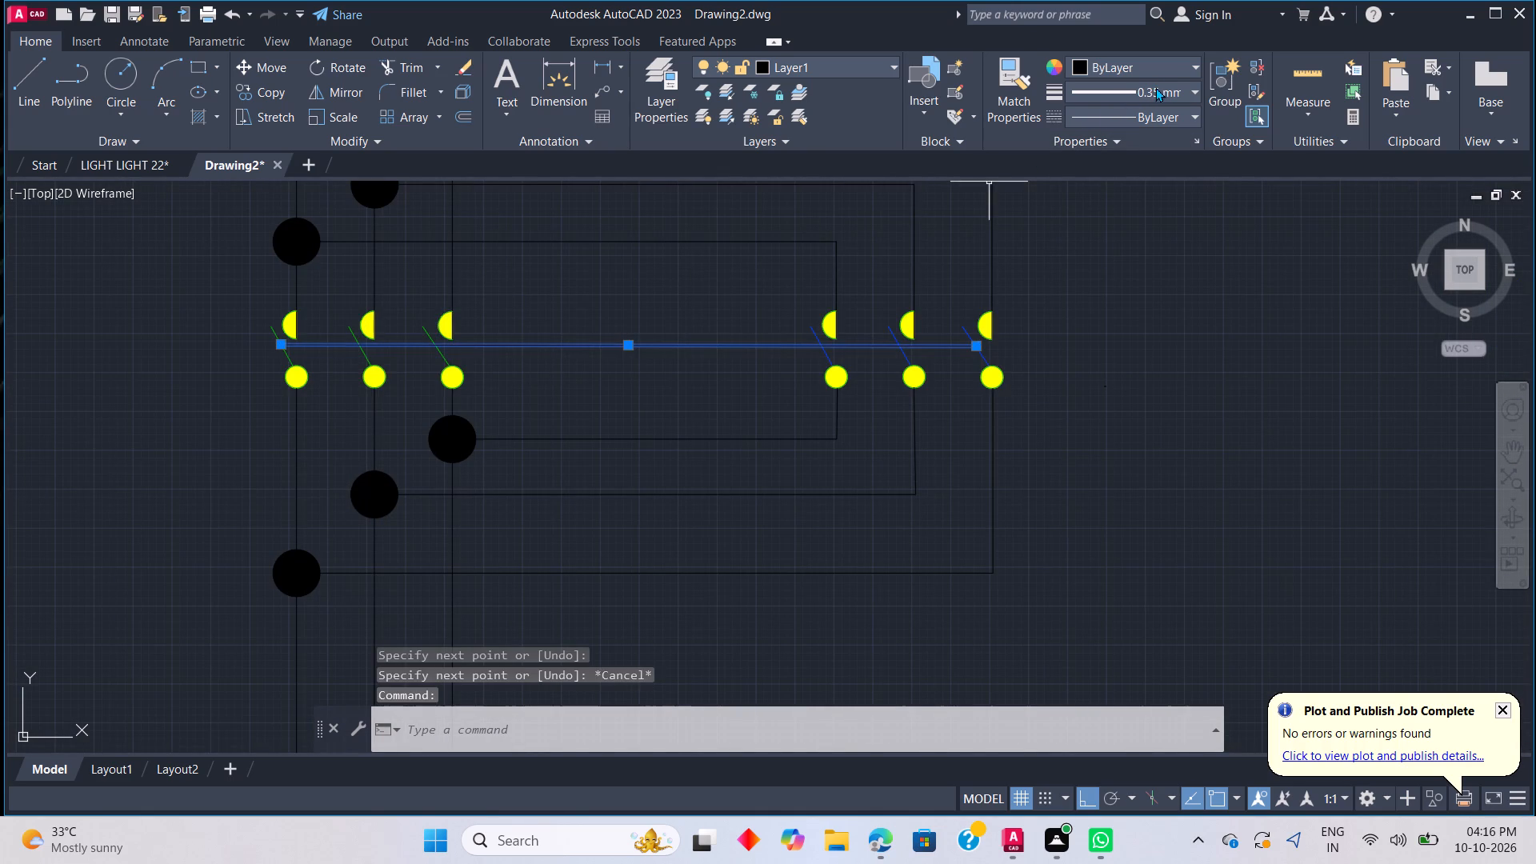
left_click(1155, 87)
left_click(1286, 186)
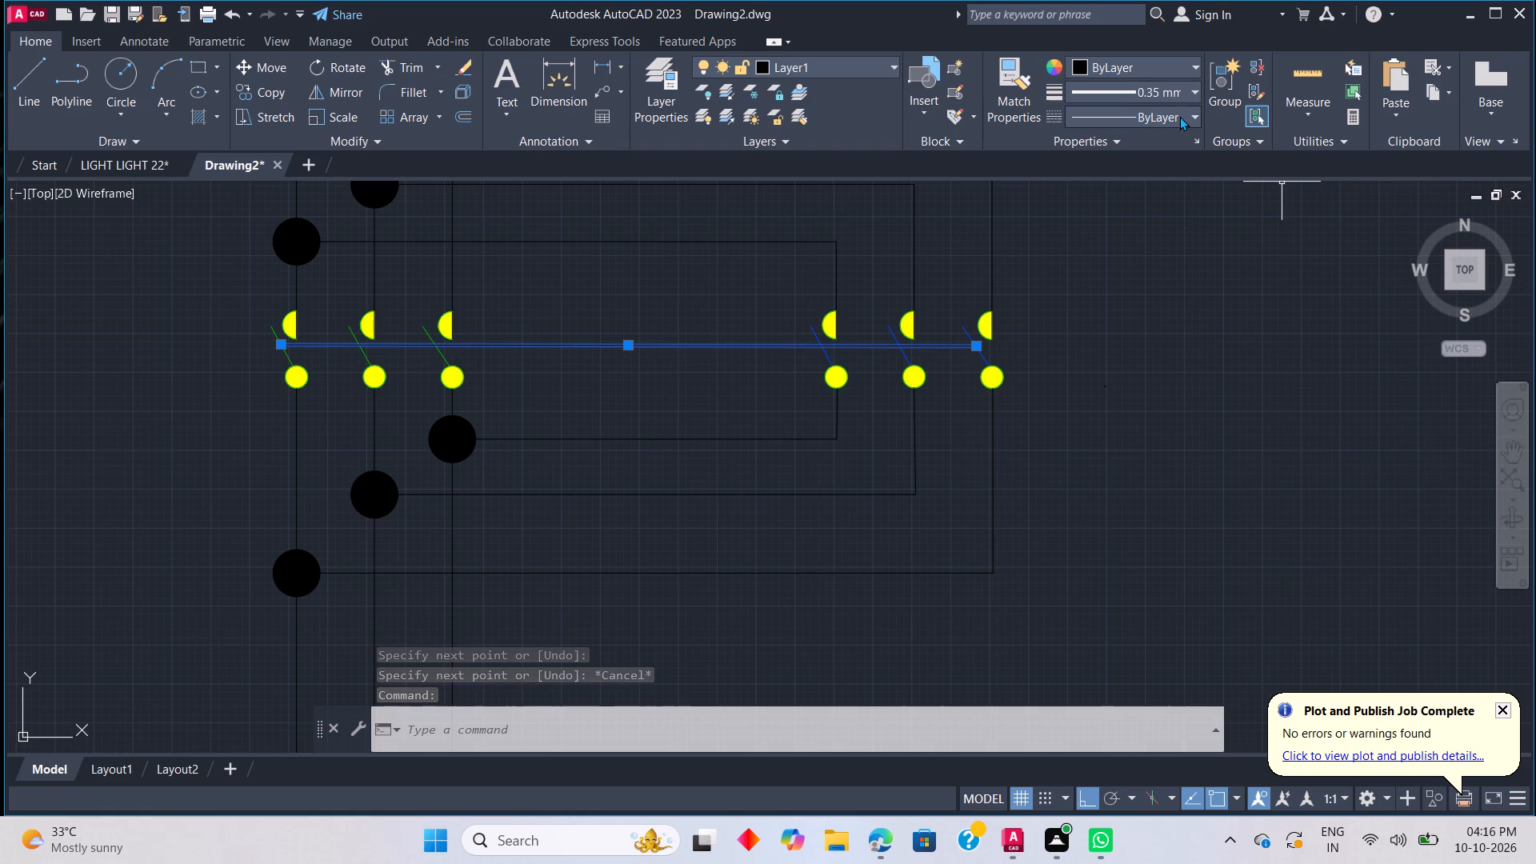
left_click(1179, 116)
left_click(1158, 210)
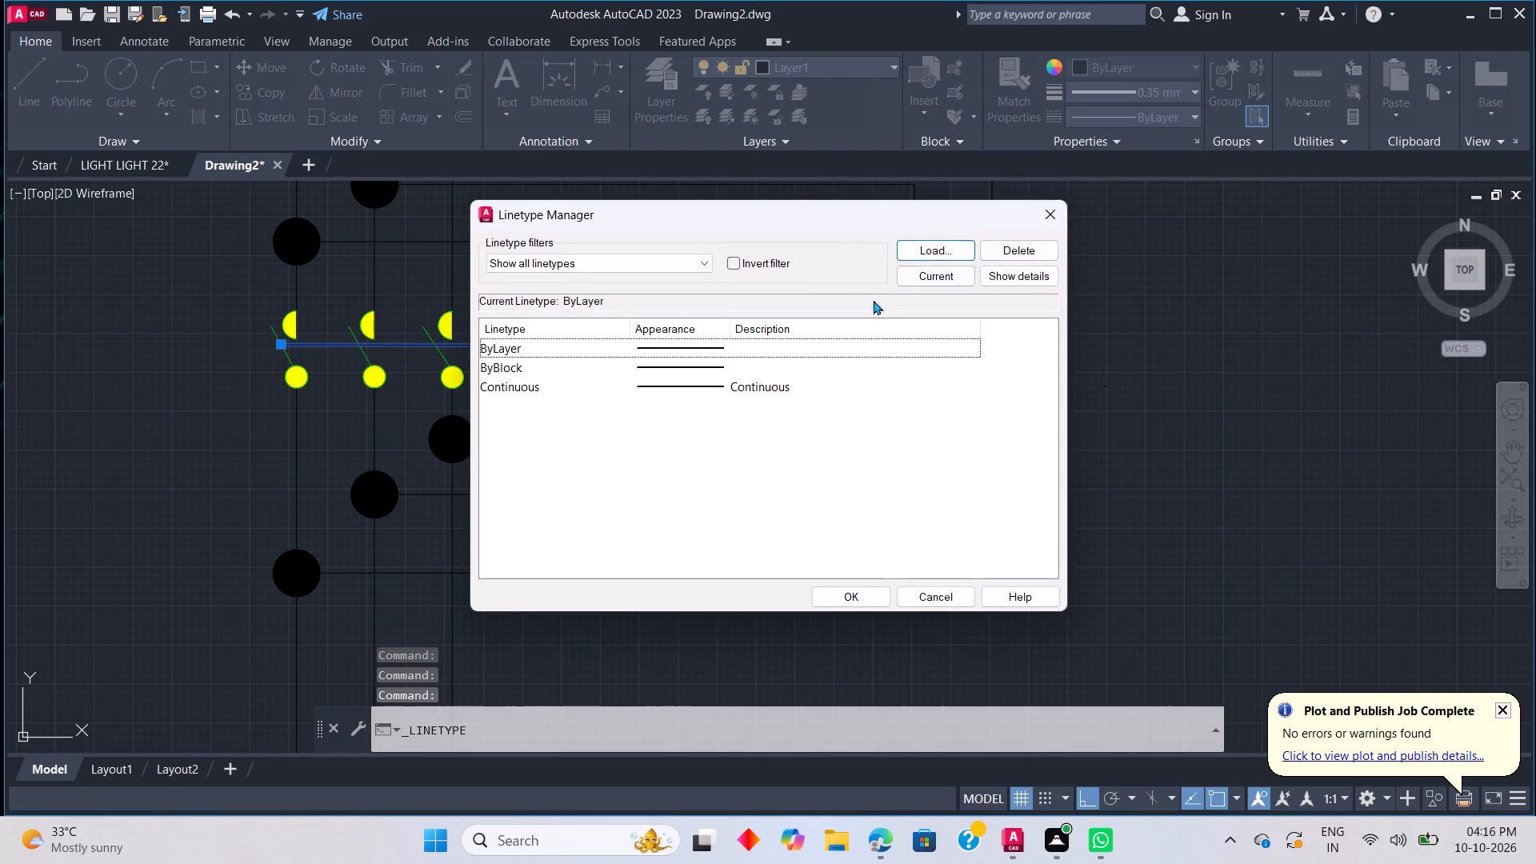
left_click(928, 241)
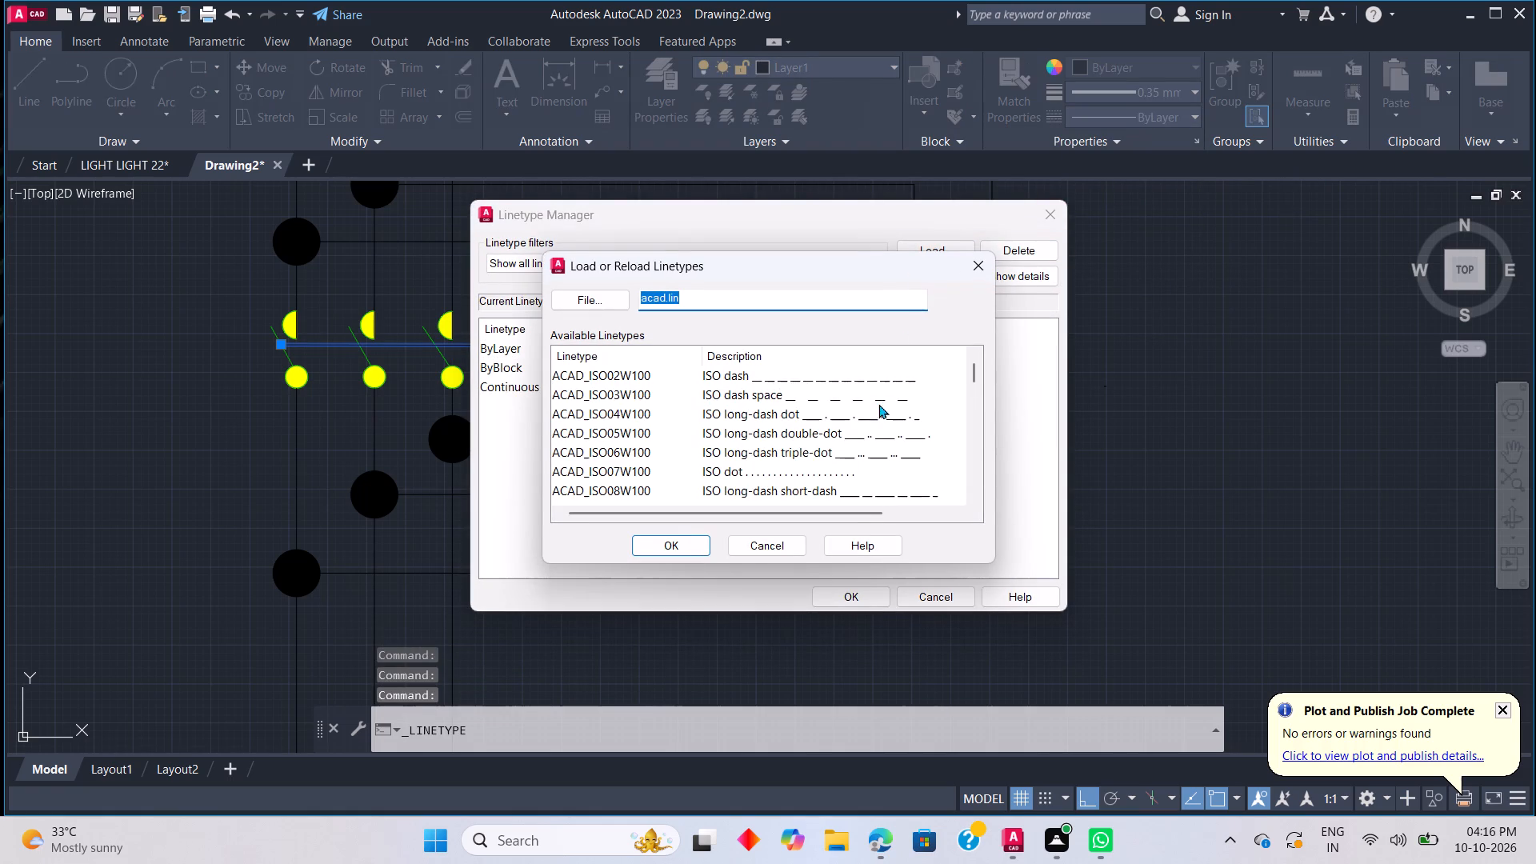
scroll(859, 432, "down", 4)
scroll(854, 413, "up", 2)
scroll(852, 430, "down", 13)
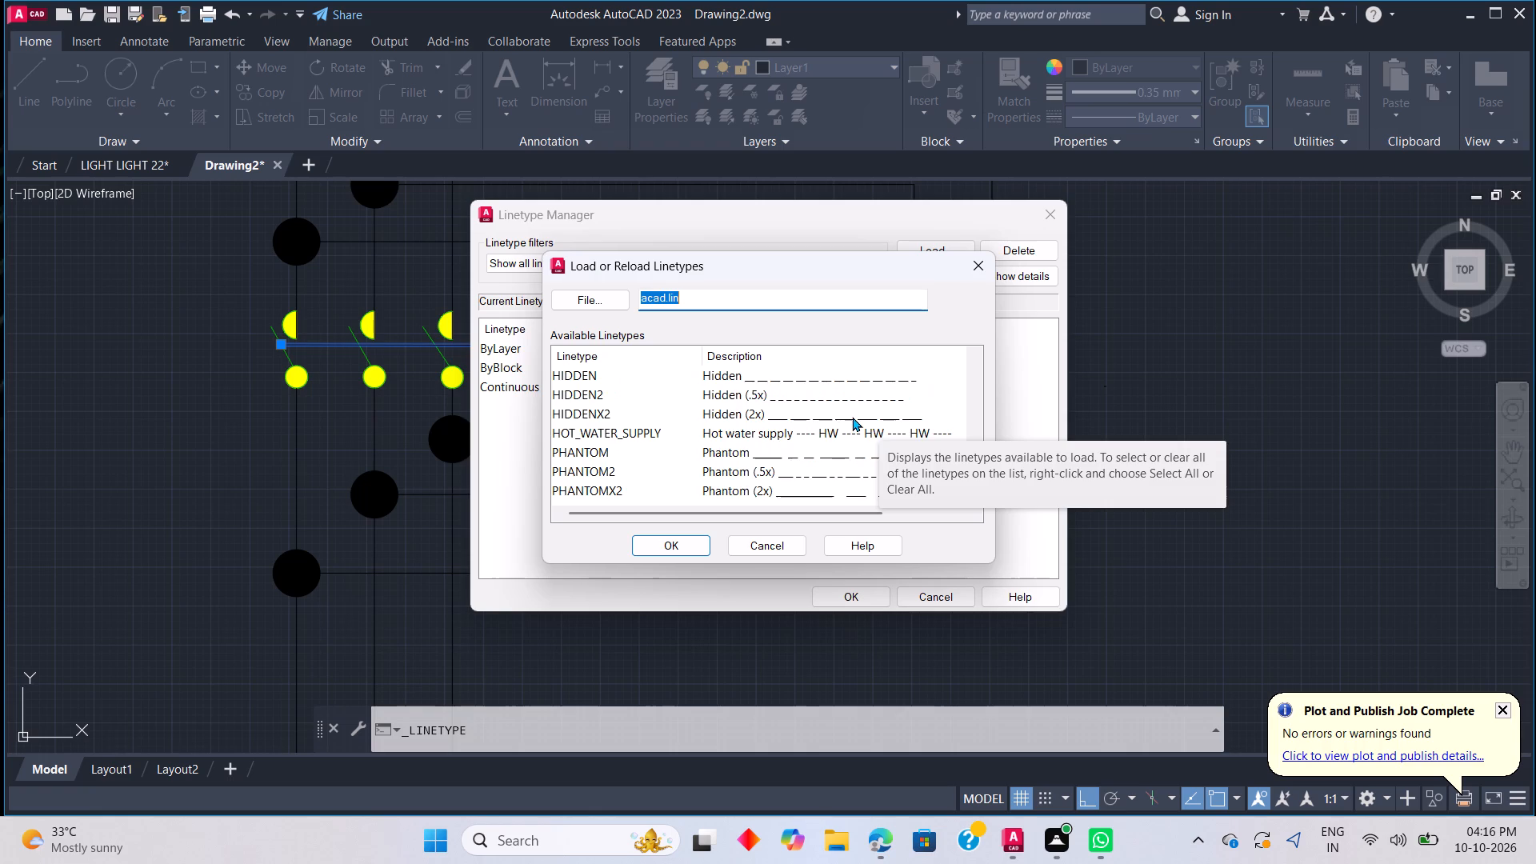
scroll(852, 417, "down", 5)
scroll(853, 415, "up", 3)
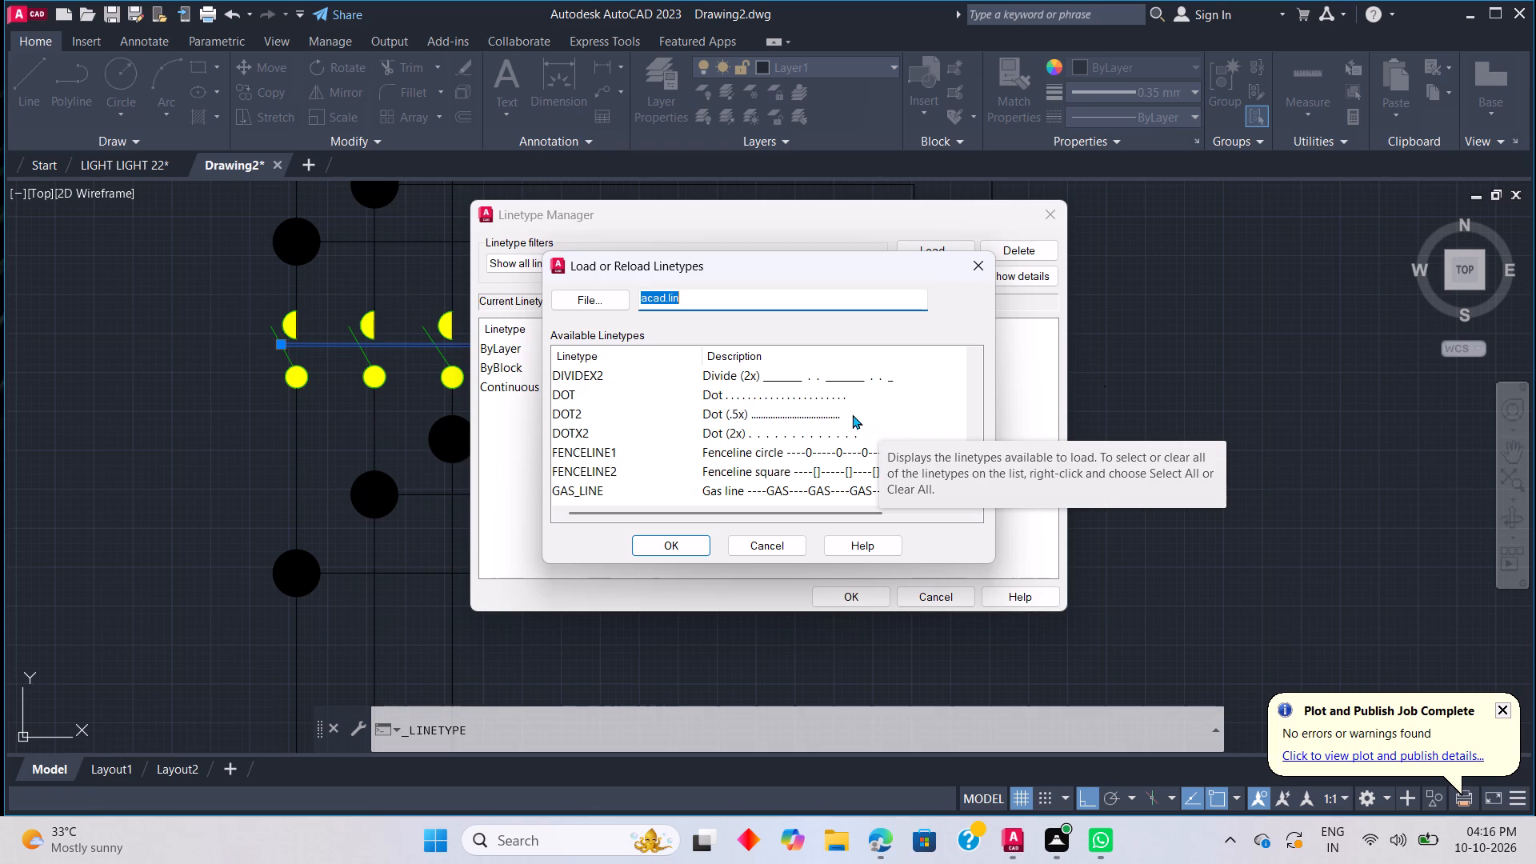
scroll(850, 414, "up", 1)
scroll(850, 414, "down", 1)
scroll(850, 414, "up", 3)
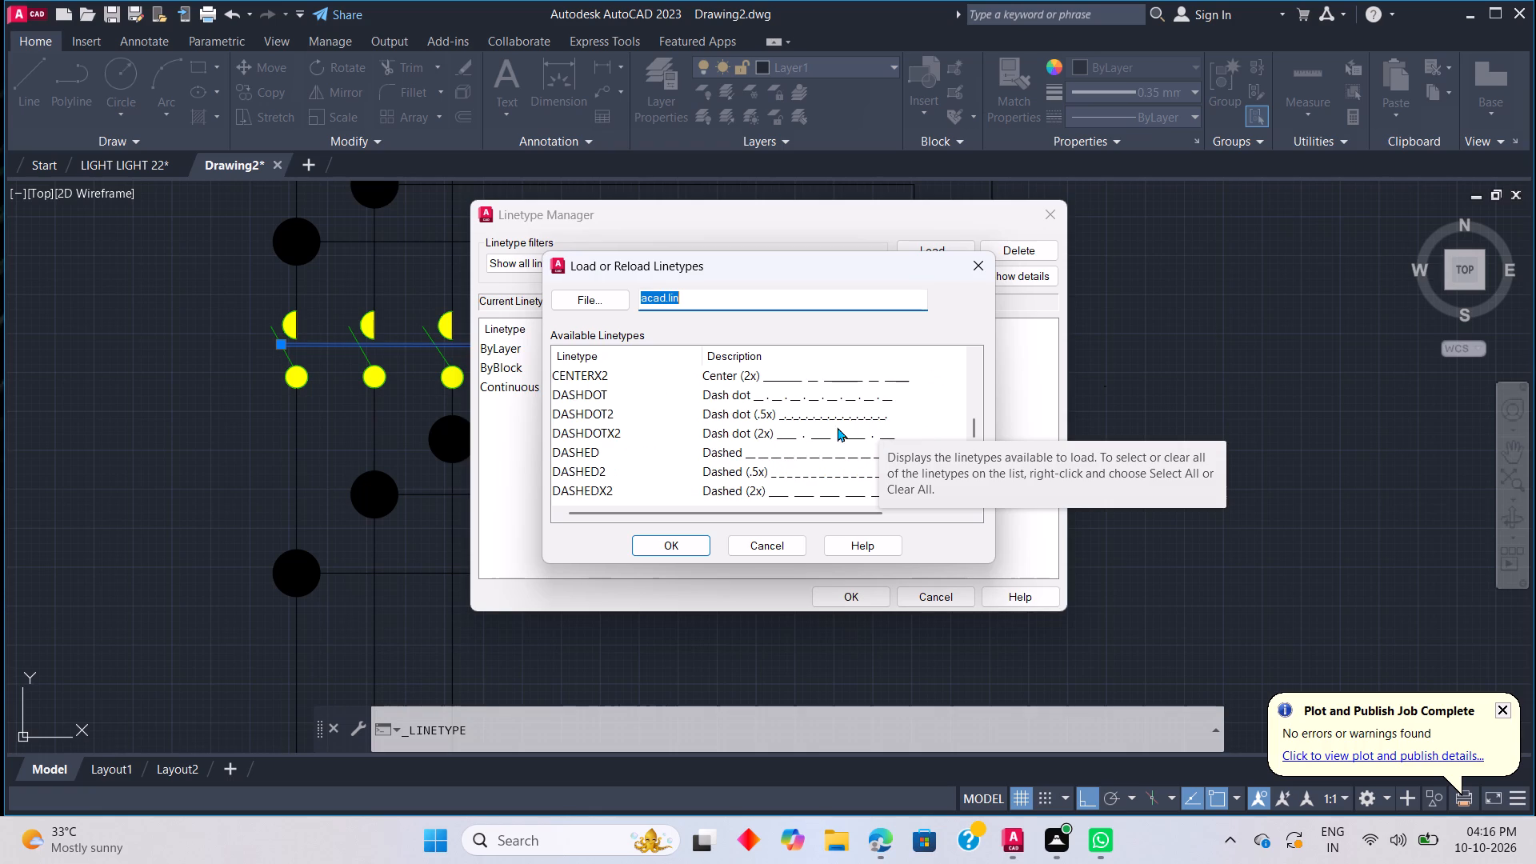
left_click(807, 457)
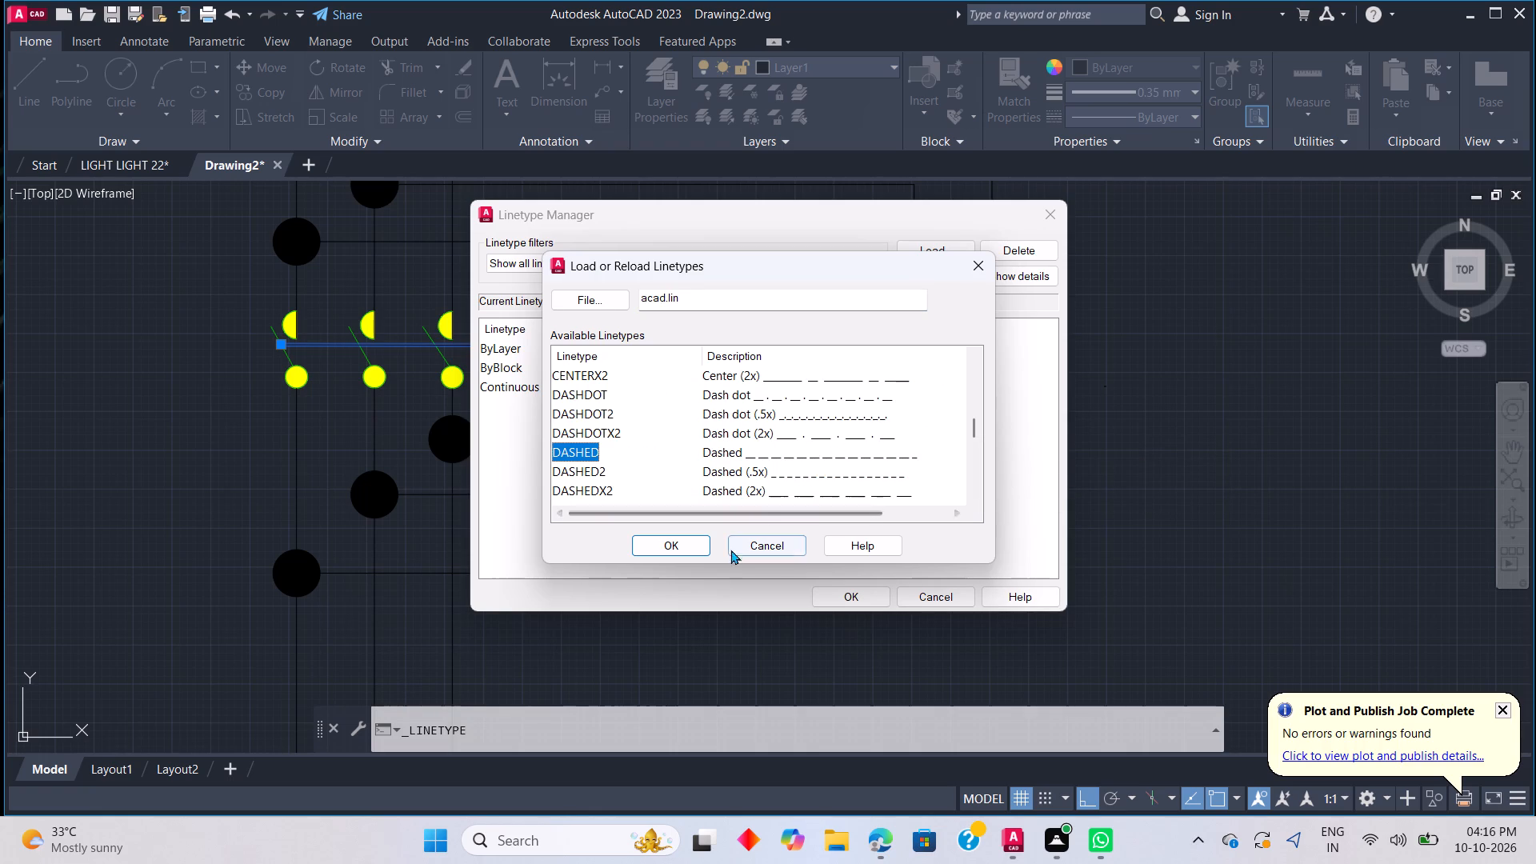
left_click(690, 545)
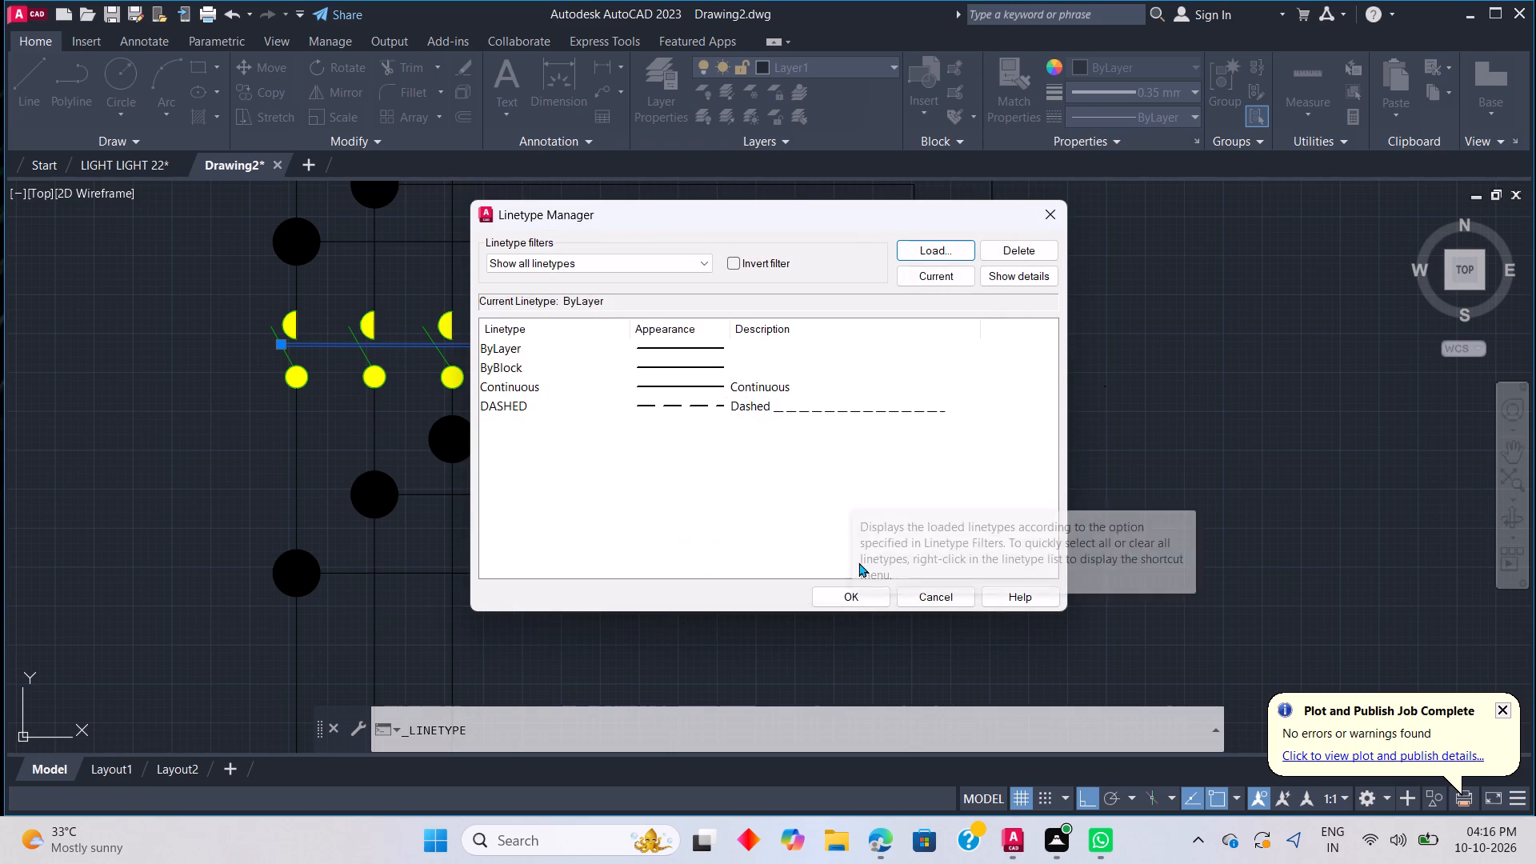
left_click(857, 605)
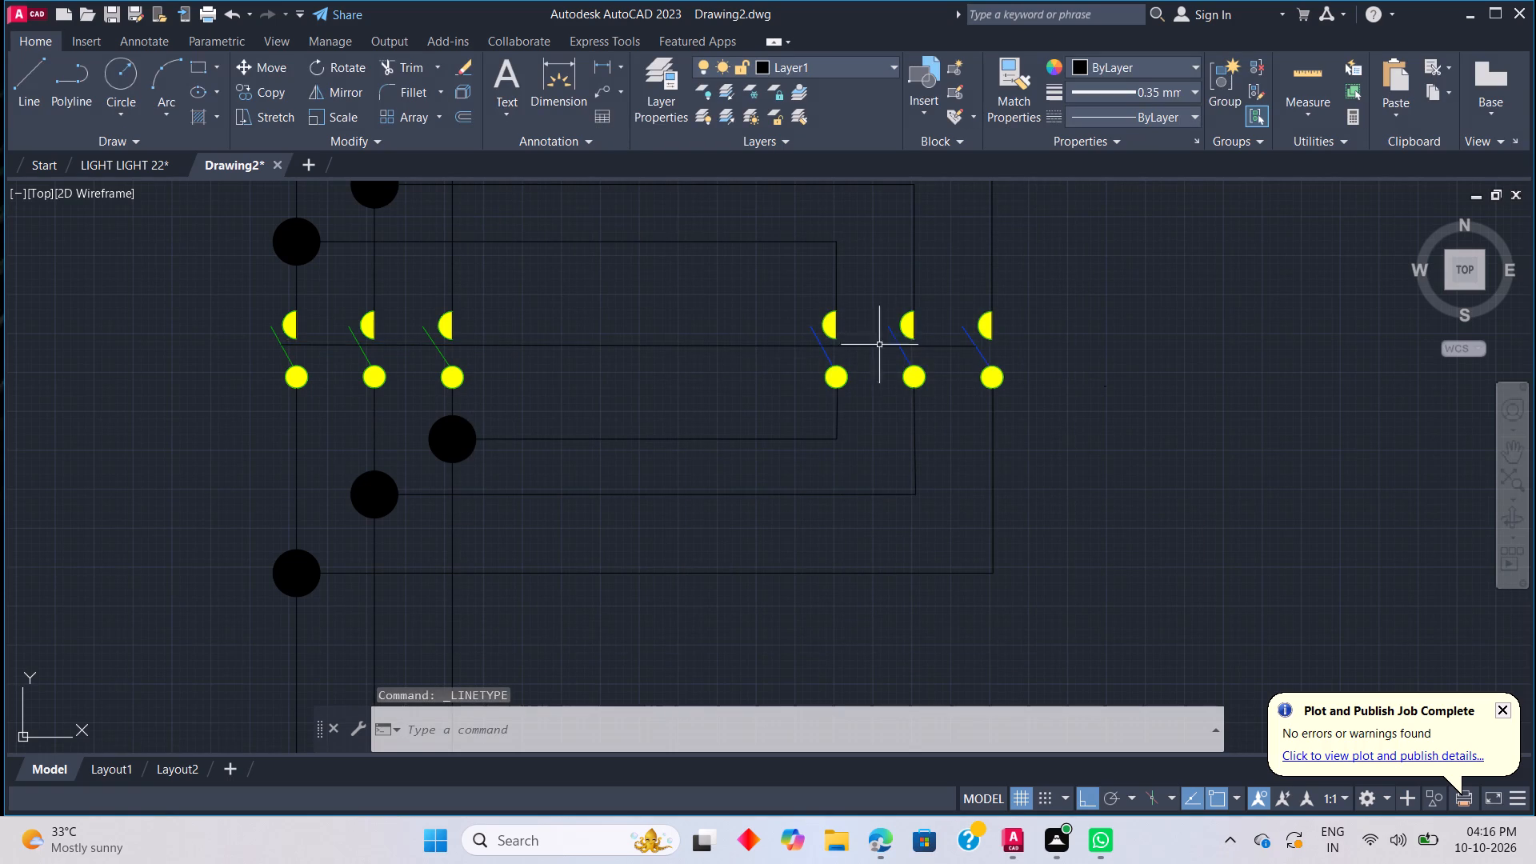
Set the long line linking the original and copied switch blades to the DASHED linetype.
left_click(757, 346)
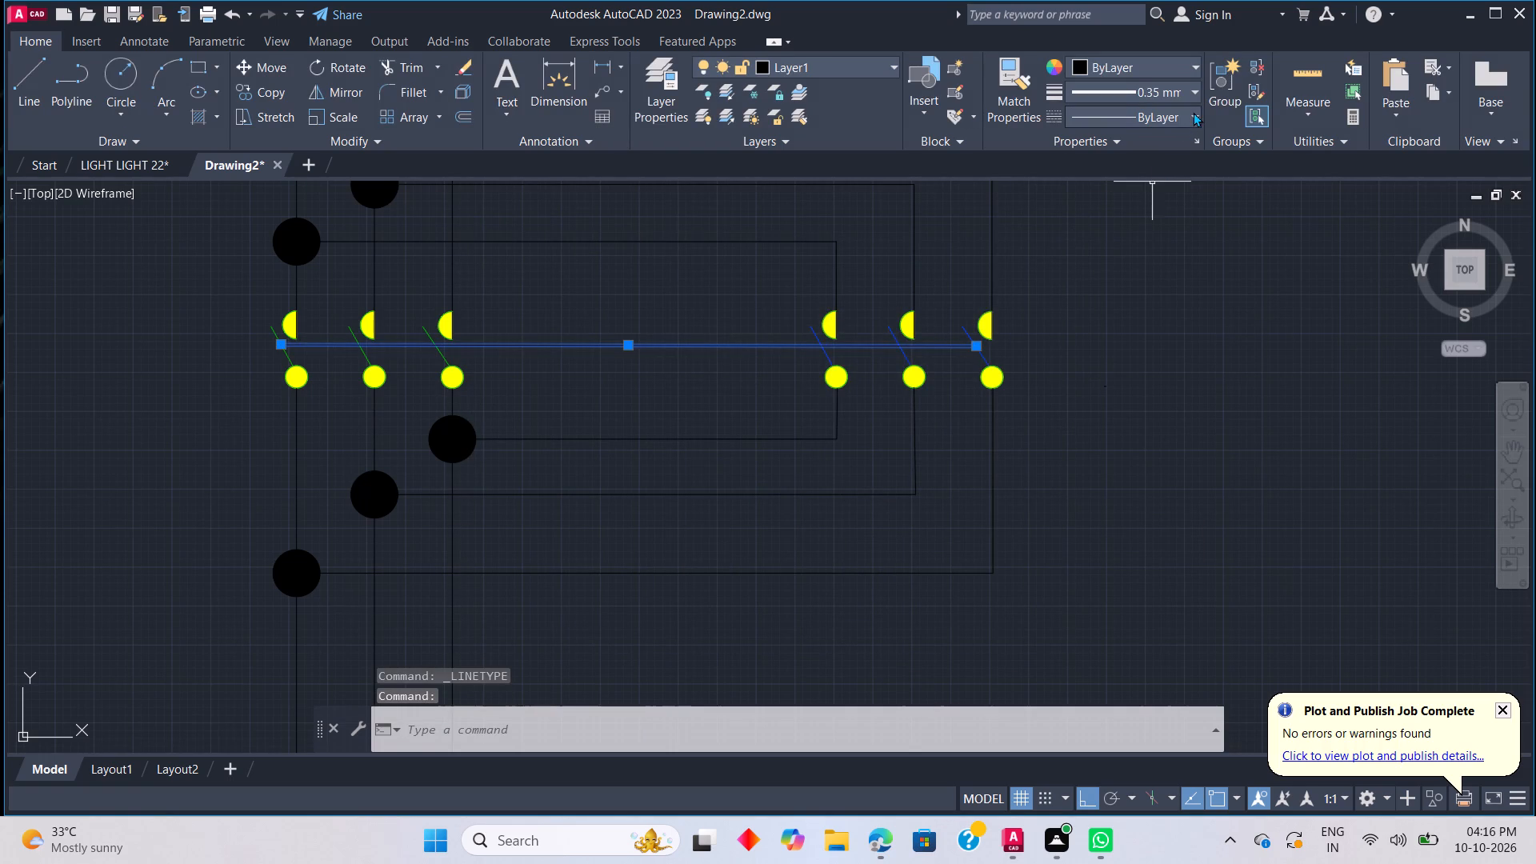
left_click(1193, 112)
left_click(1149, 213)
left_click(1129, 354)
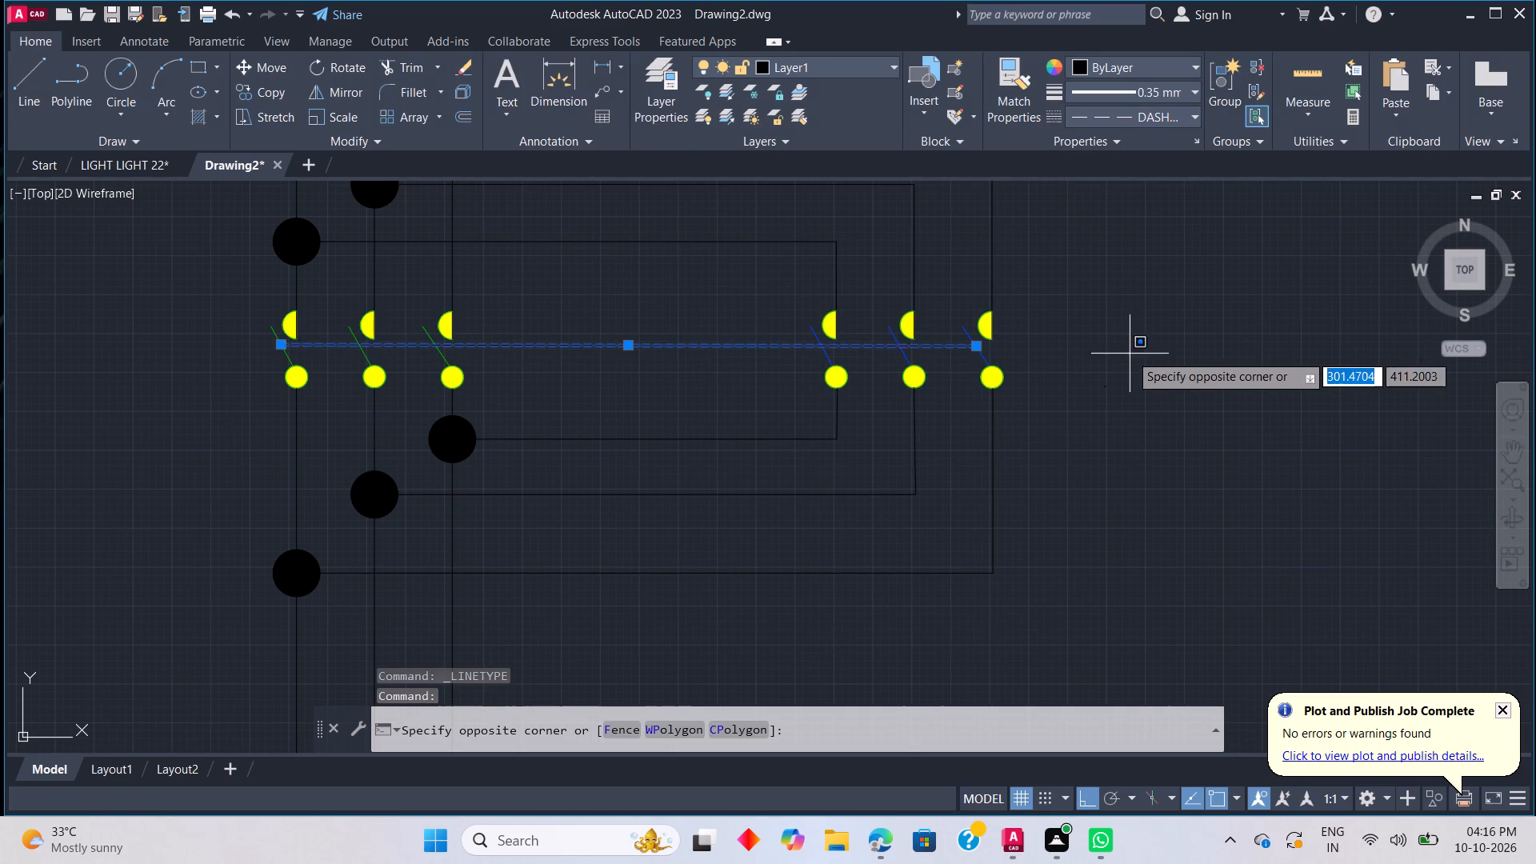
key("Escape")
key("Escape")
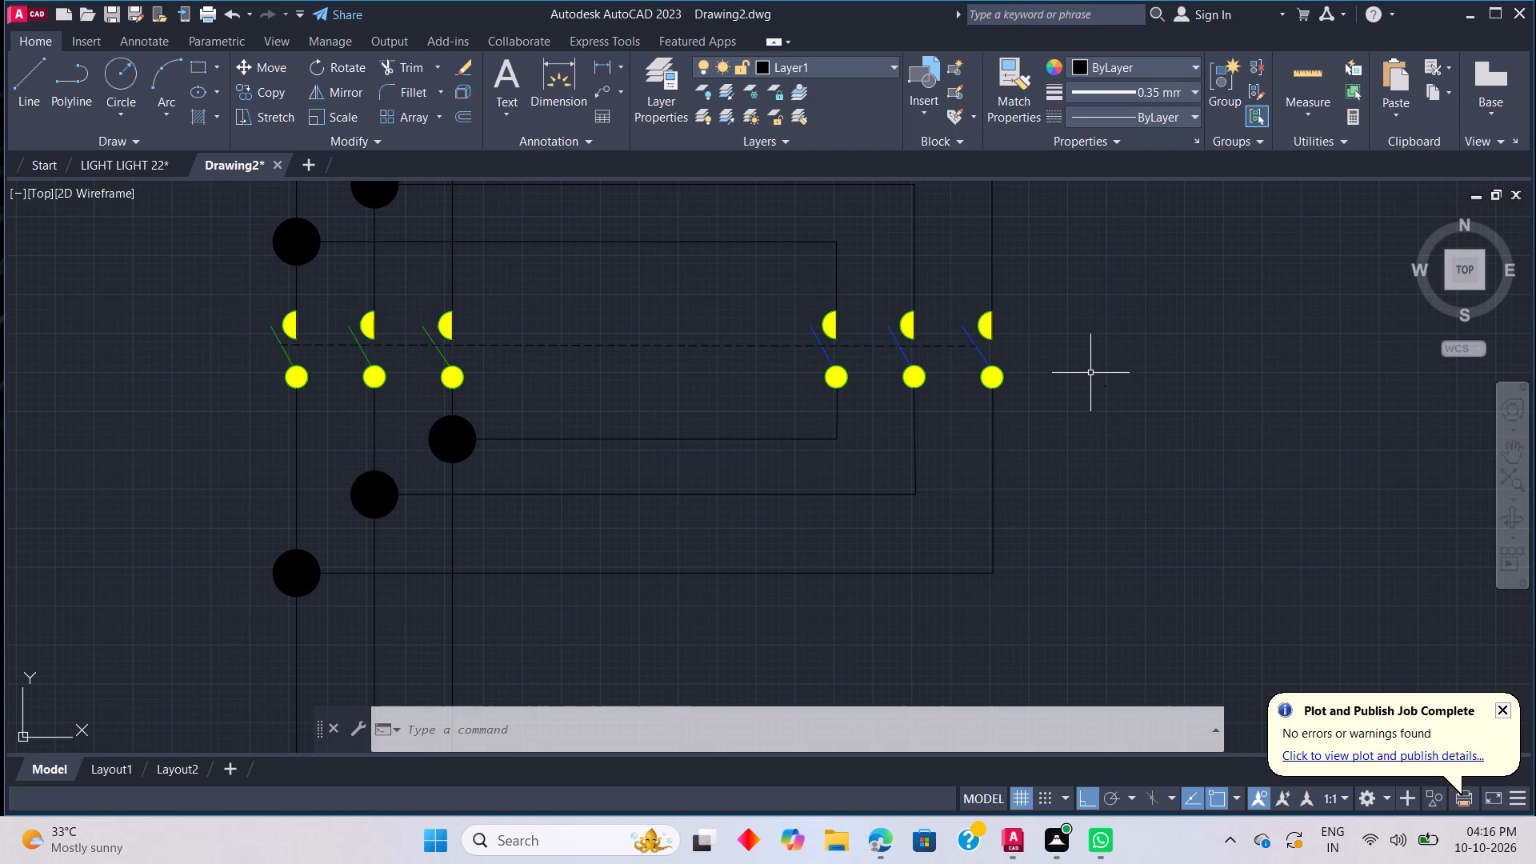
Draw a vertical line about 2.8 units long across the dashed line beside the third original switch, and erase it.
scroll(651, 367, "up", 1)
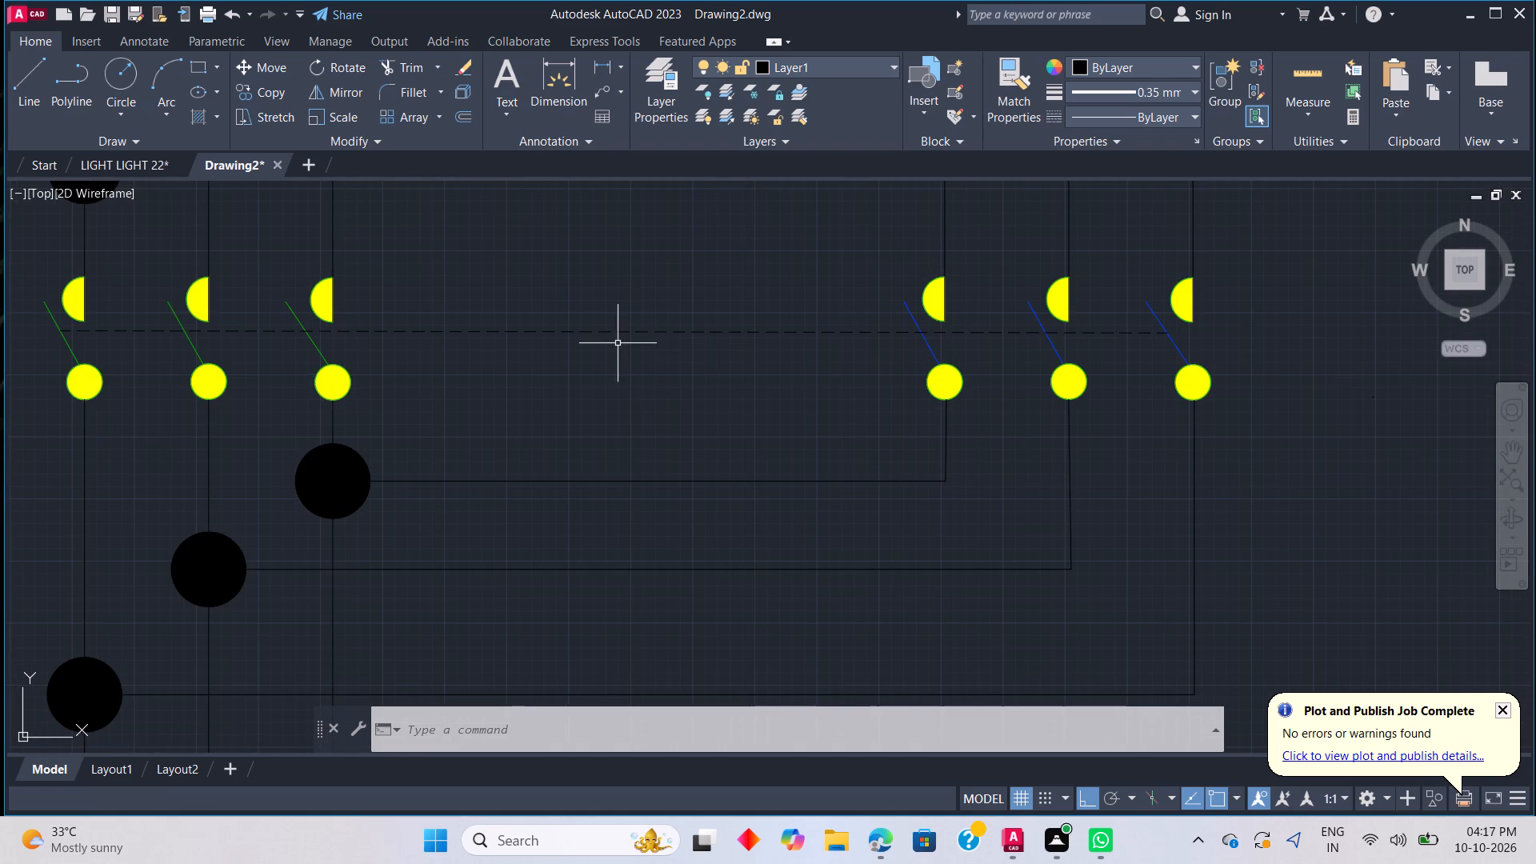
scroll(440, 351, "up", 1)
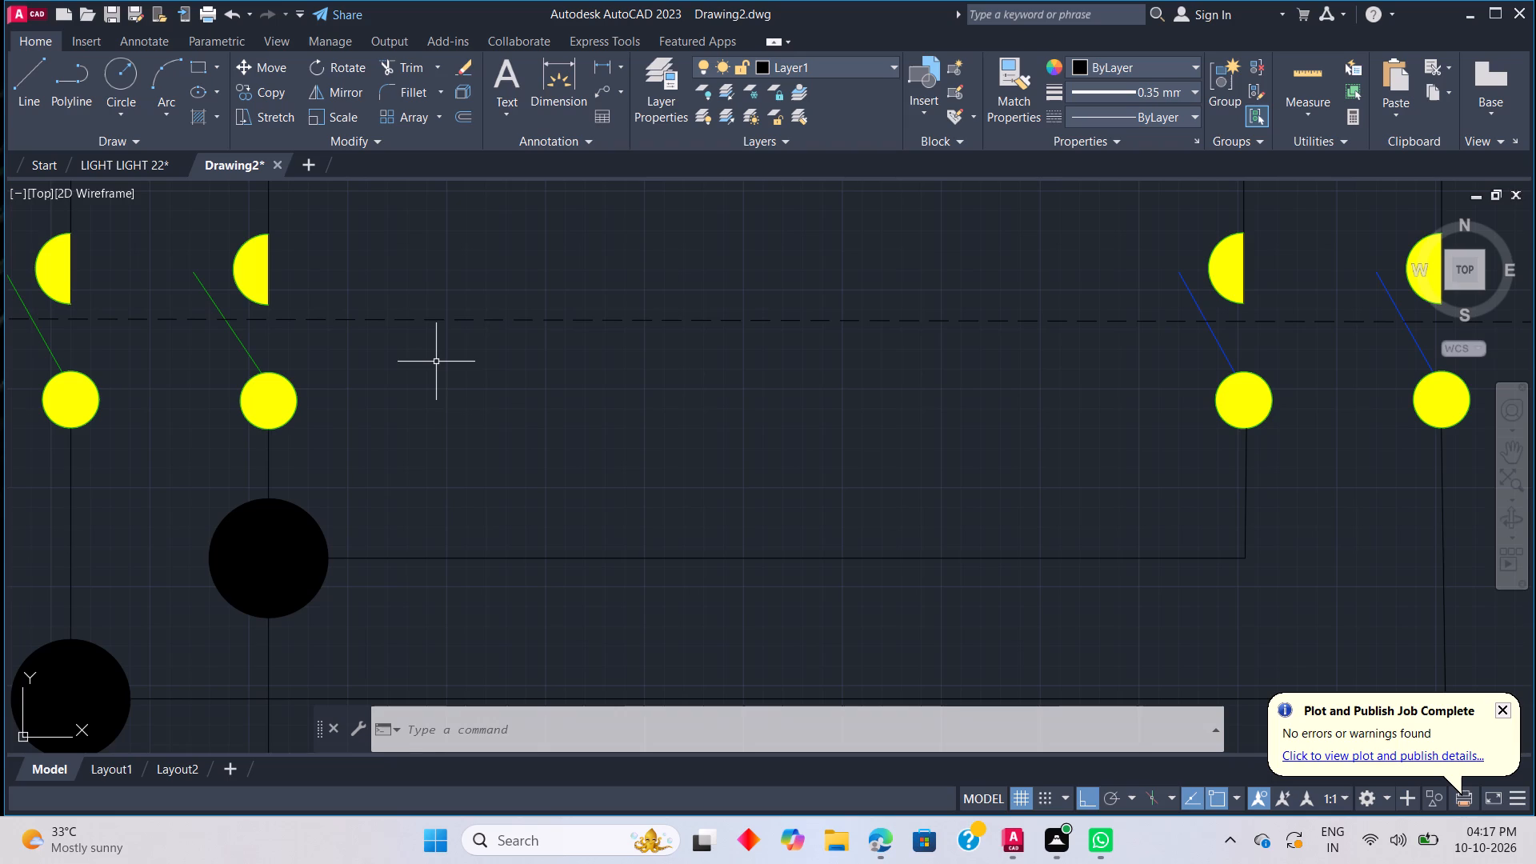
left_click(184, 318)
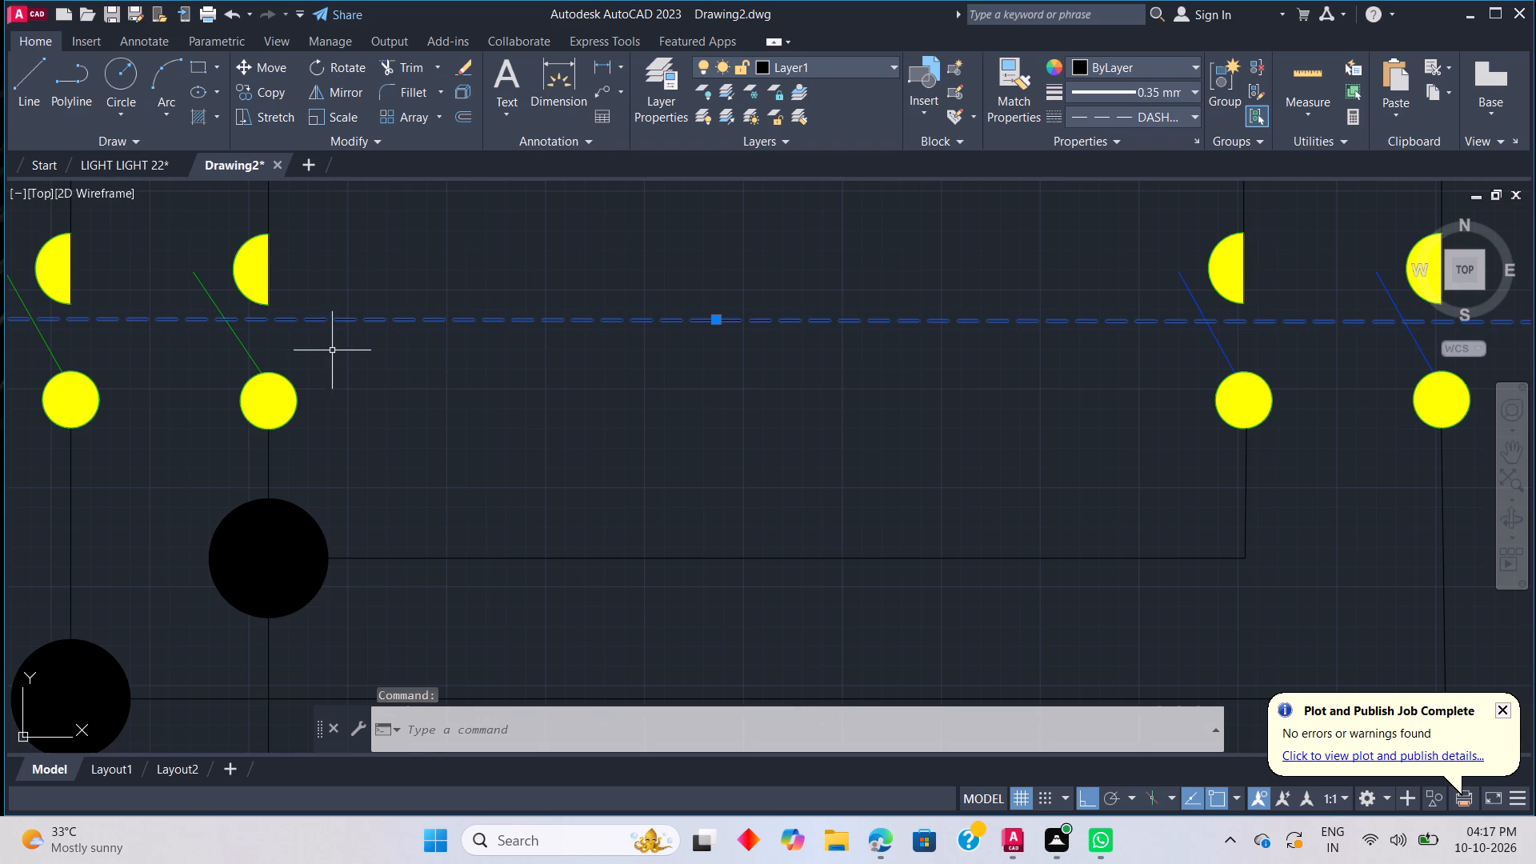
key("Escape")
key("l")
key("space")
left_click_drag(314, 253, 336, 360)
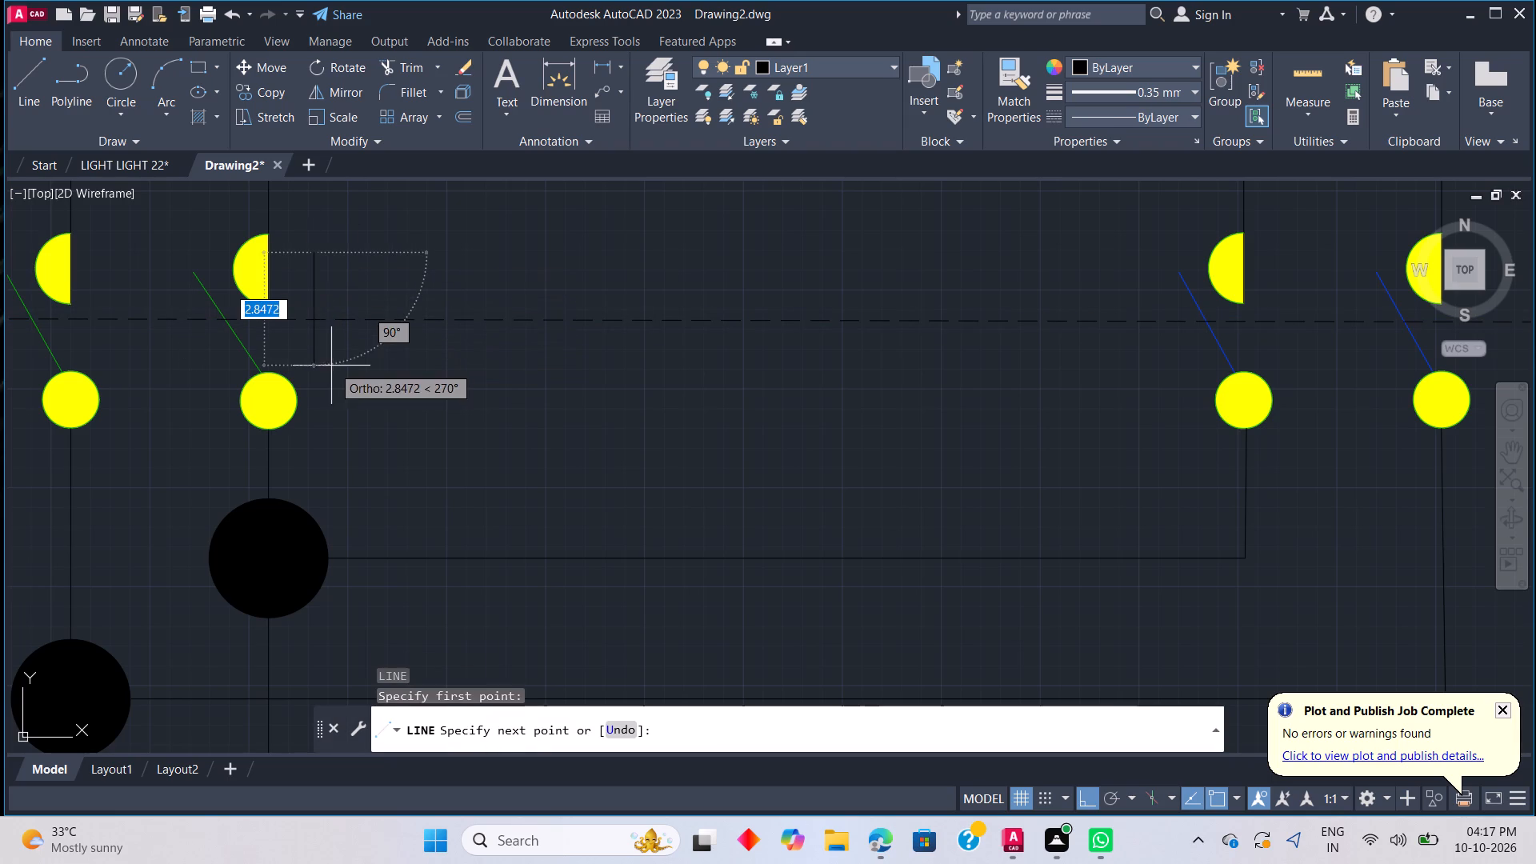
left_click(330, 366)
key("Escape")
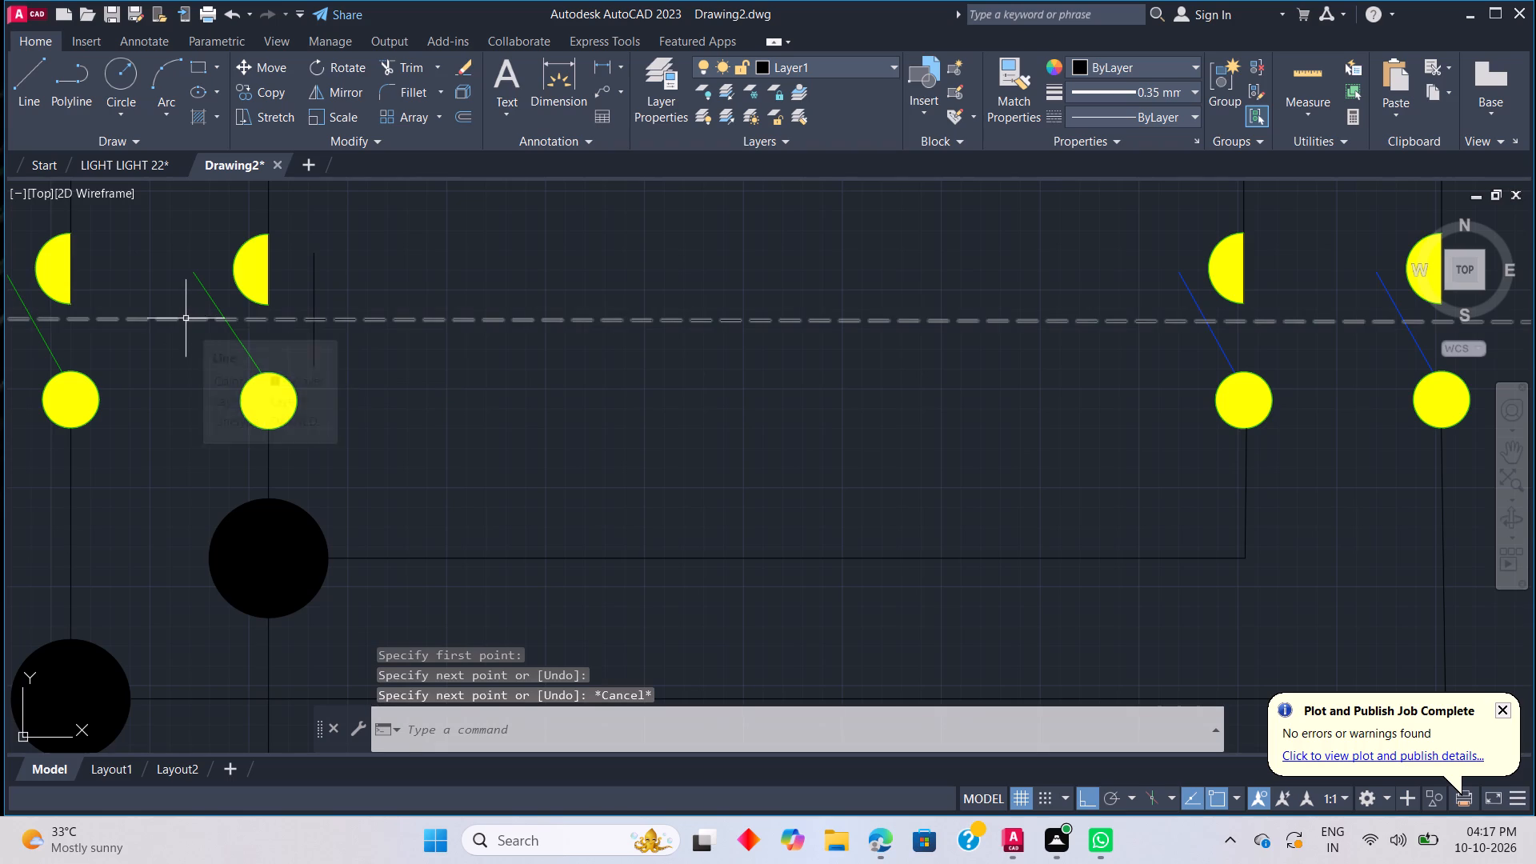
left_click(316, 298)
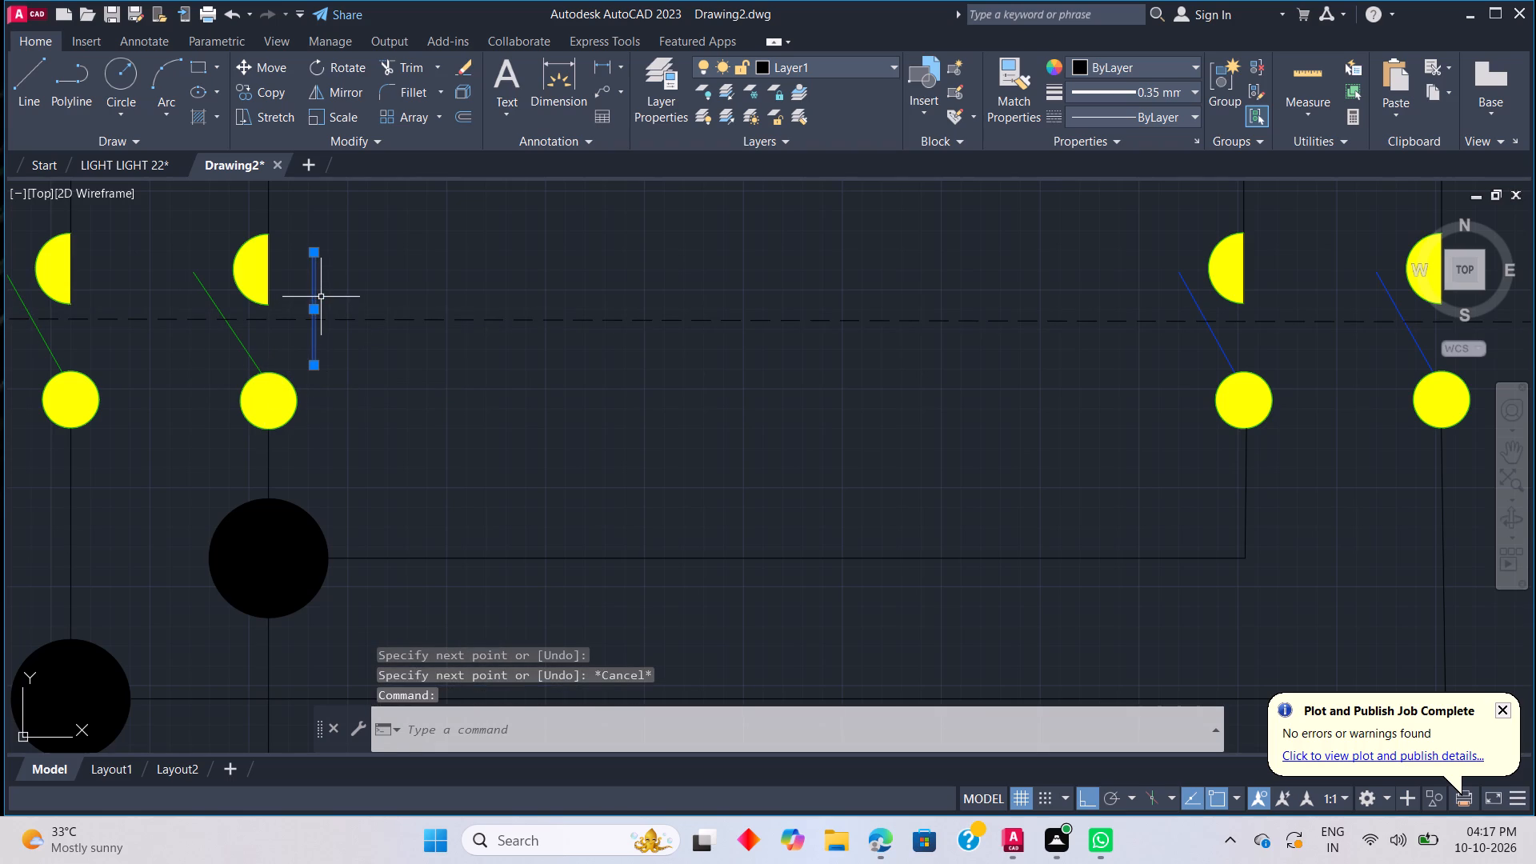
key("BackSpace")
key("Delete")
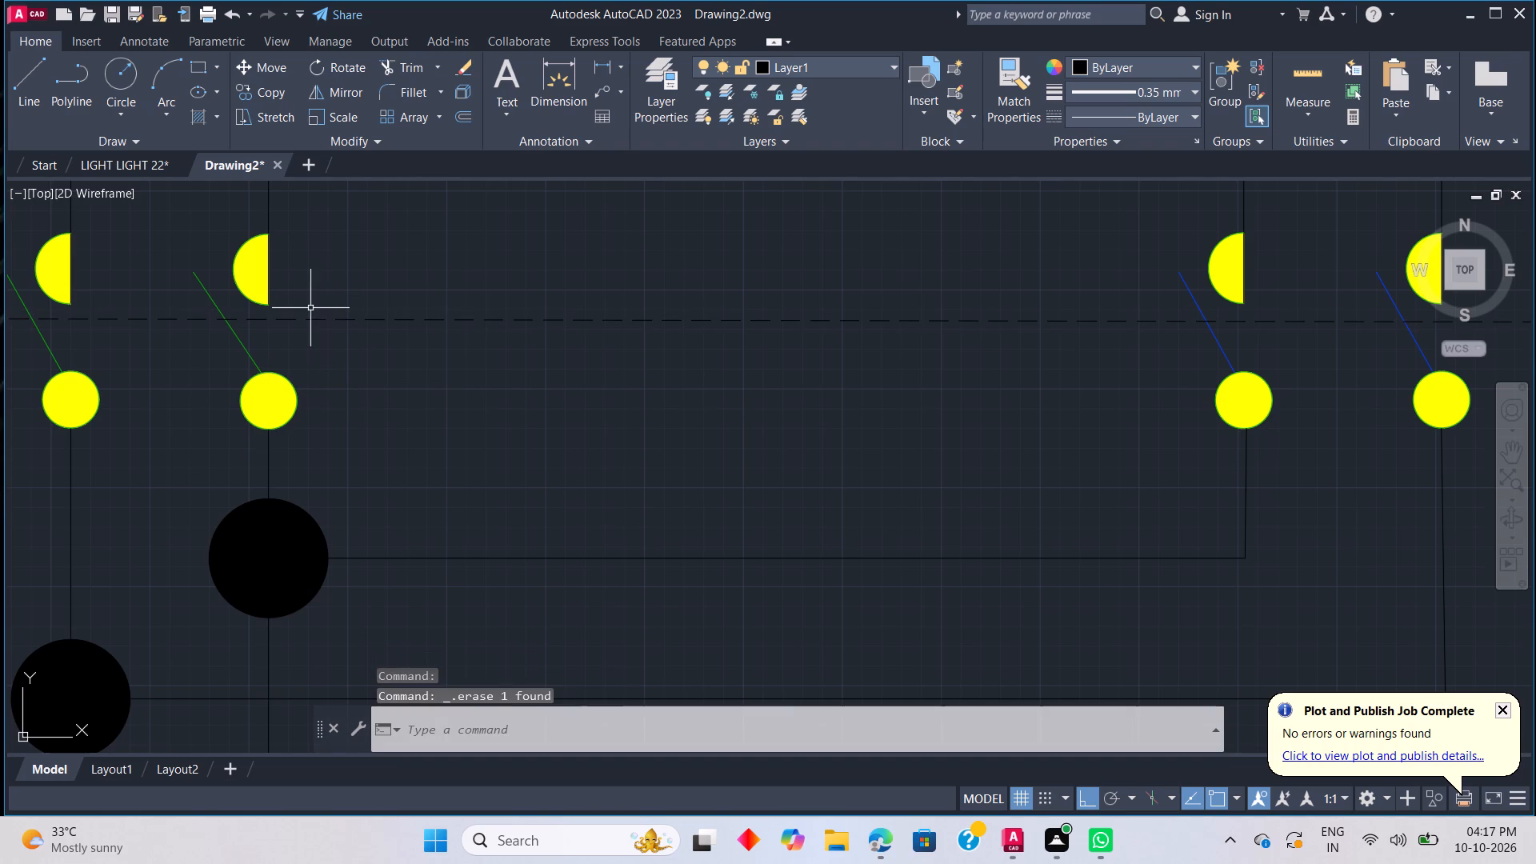
Erase the long dashed line linking the original and copied switch blades.
left_click(329, 318)
key("Delete")
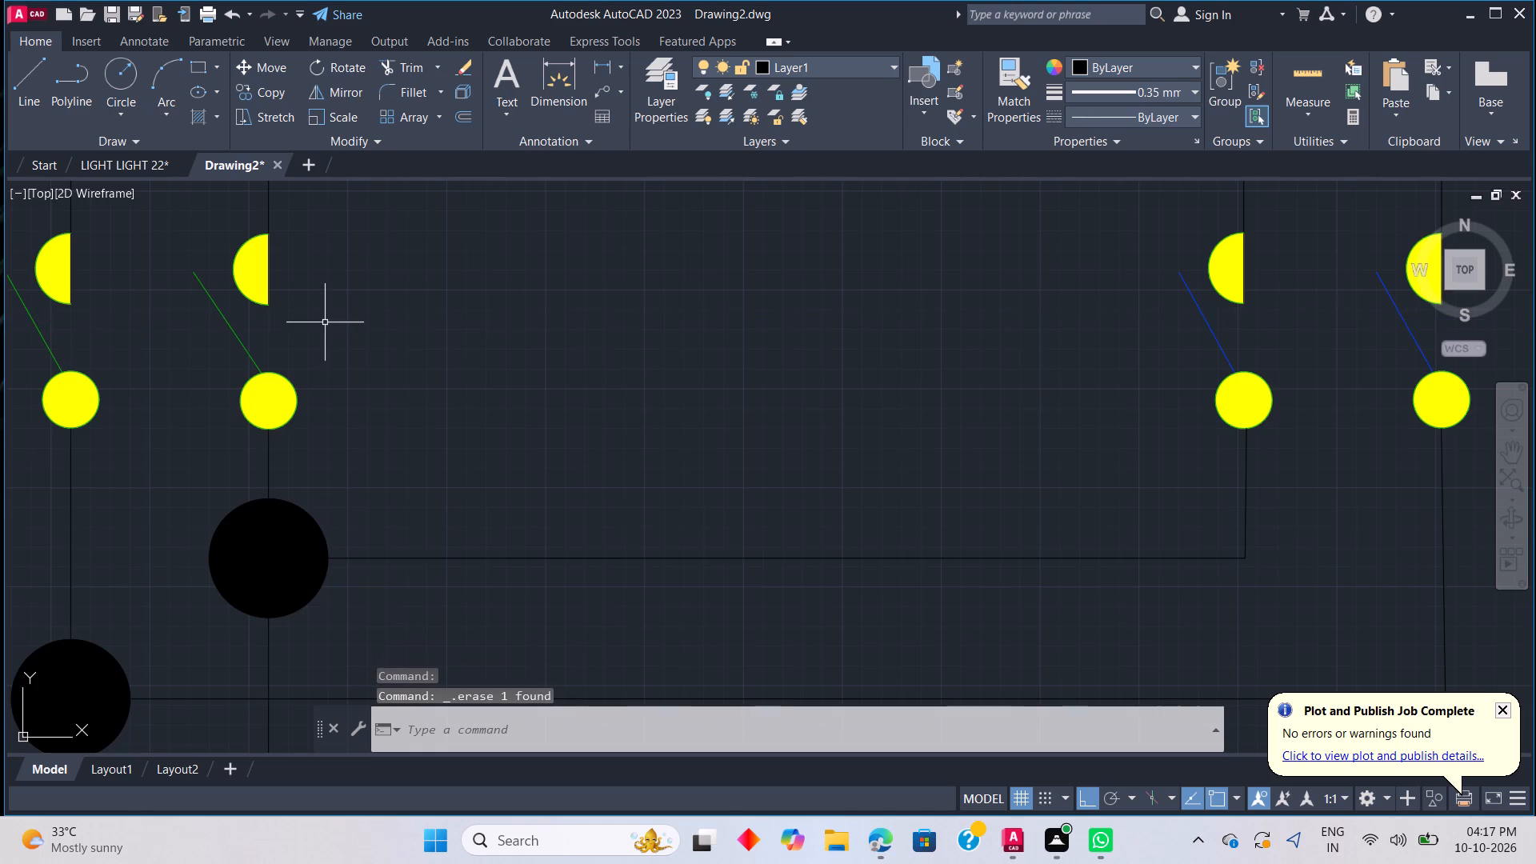
Draw a horizontal line about 9.85 units long from the first original switch's blade to the third original switch's blade.
scroll(325, 342, "down", 3)
scroll(284, 382, "up", 2)
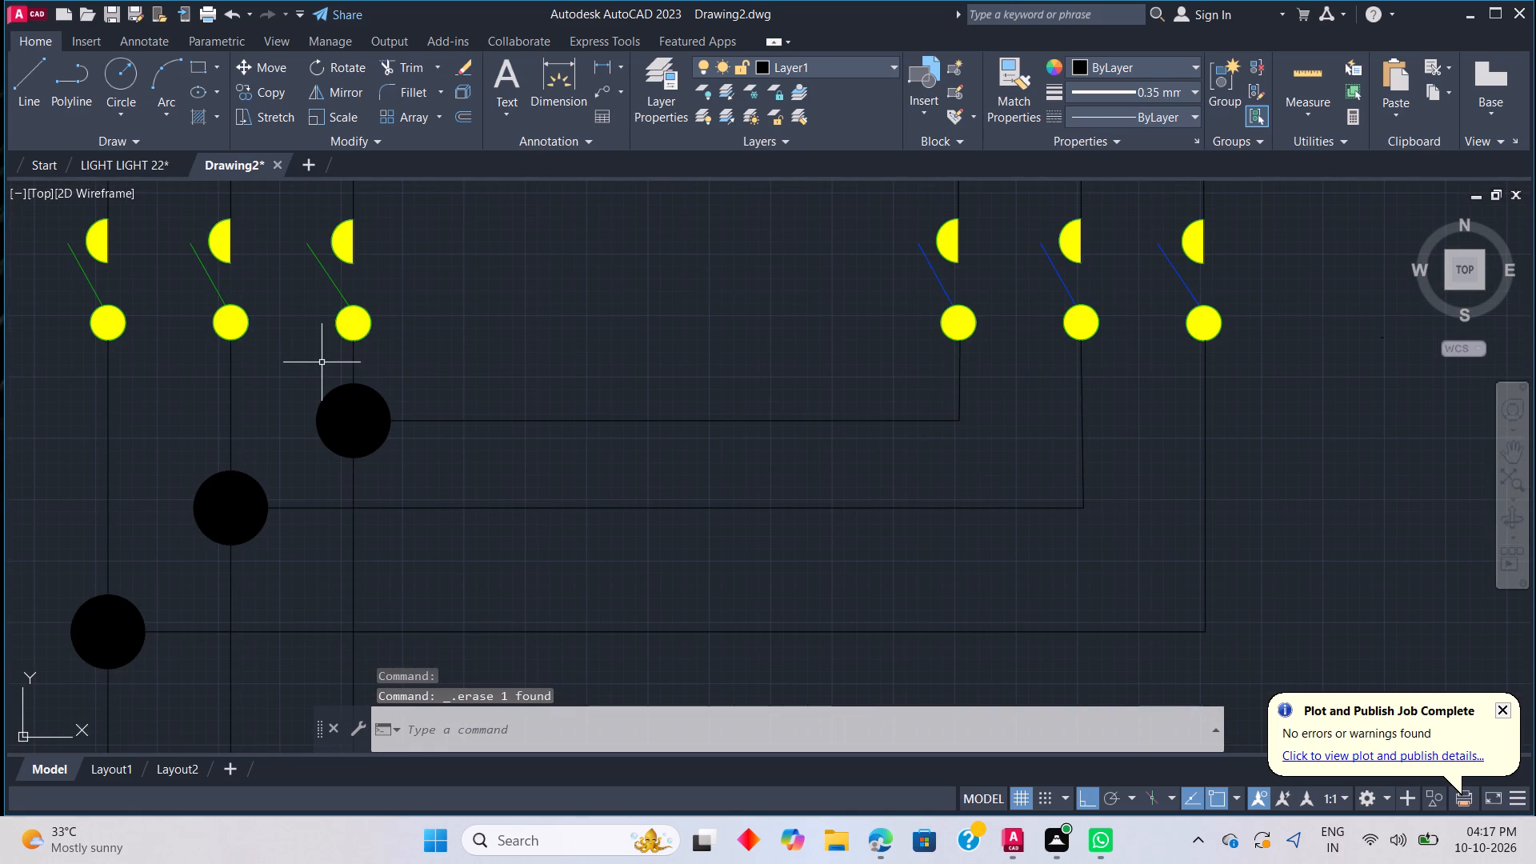
key("o")
key("Escape")
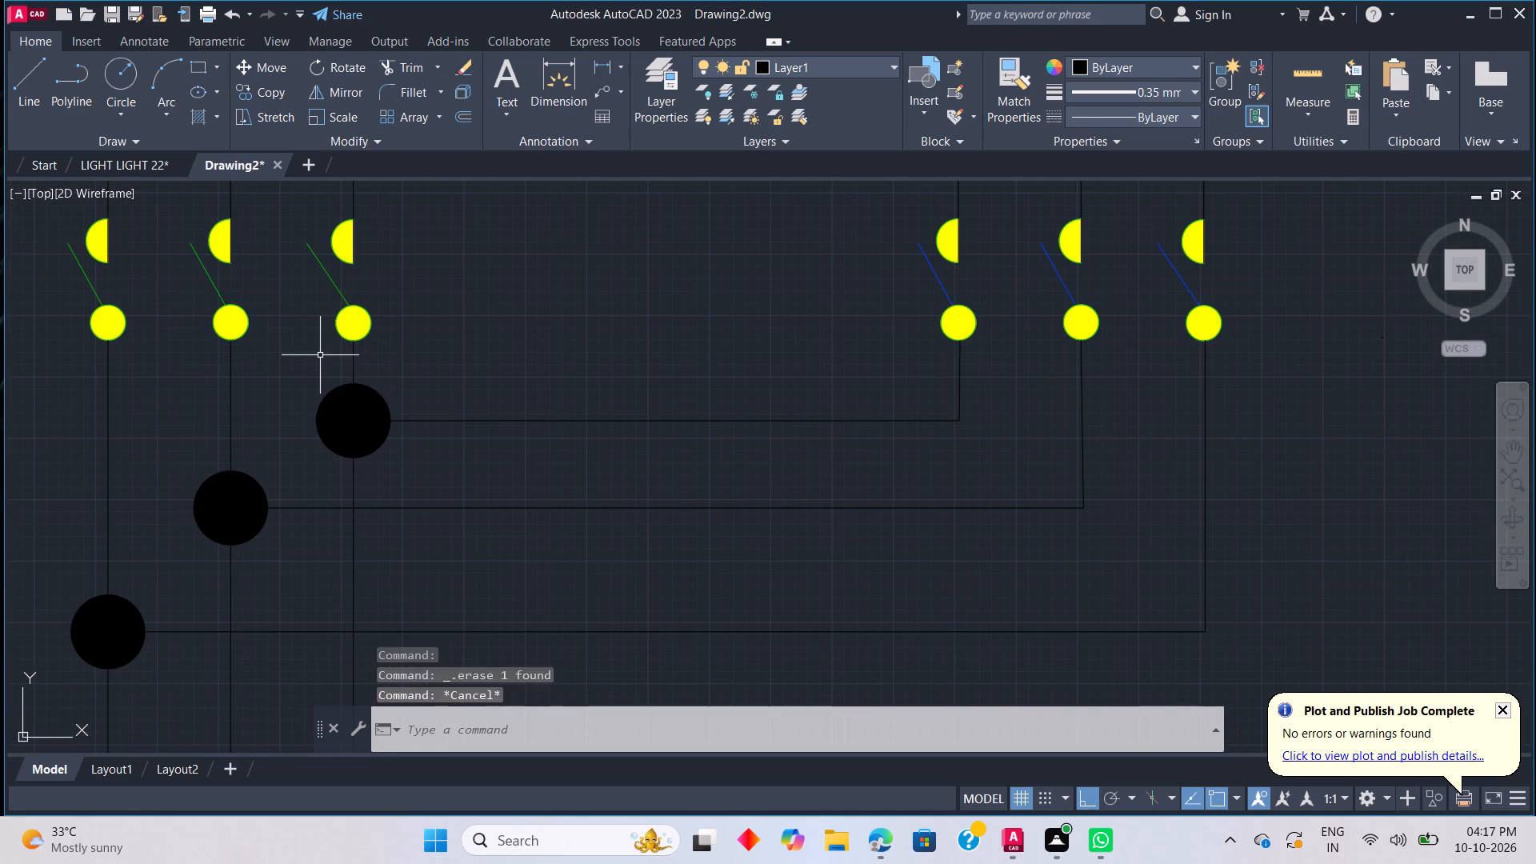
type("L")
key("space")
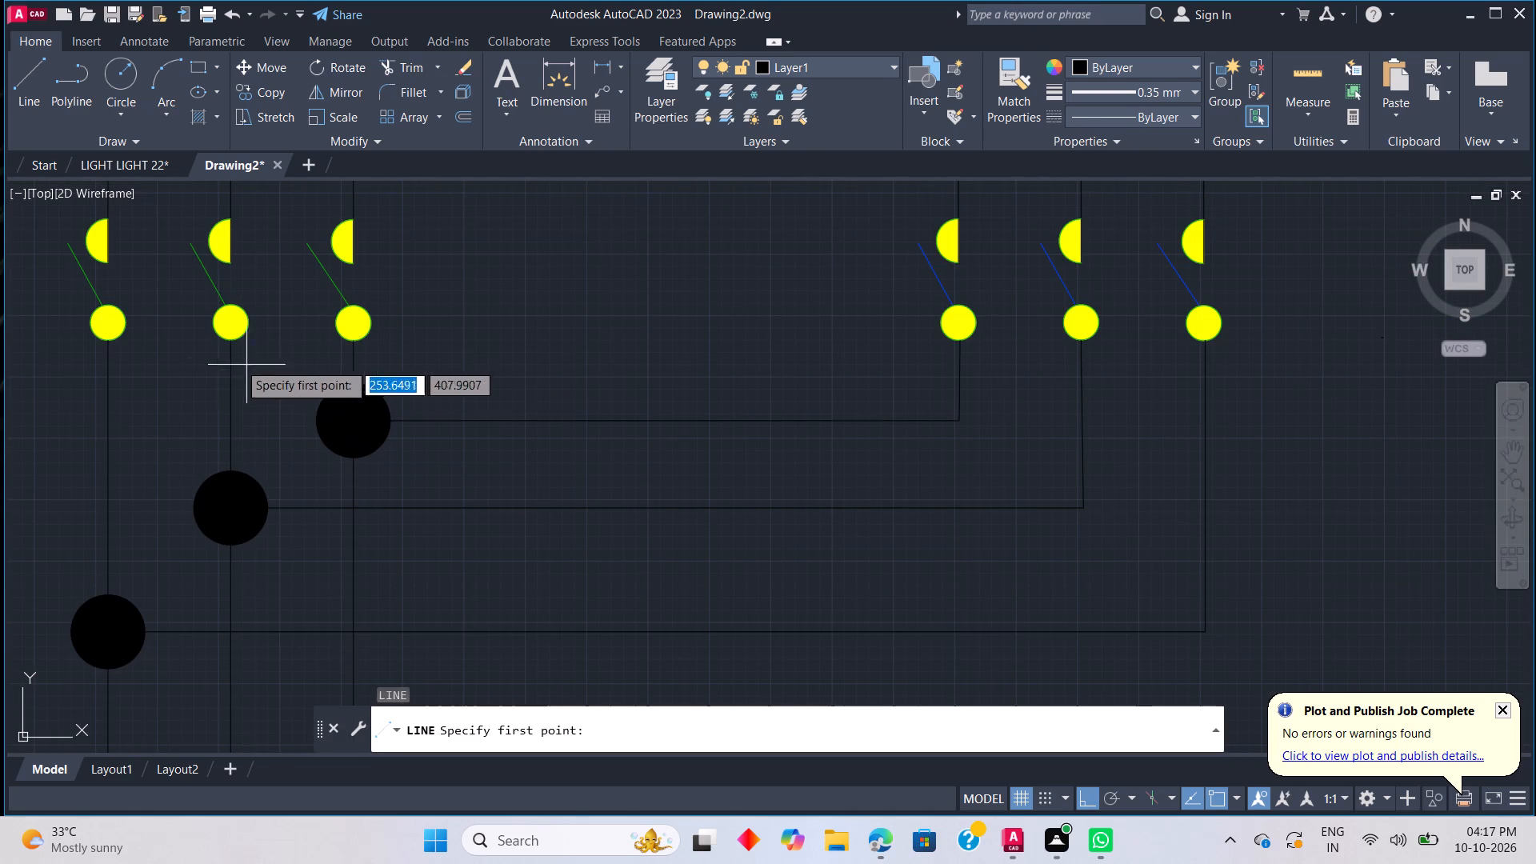
left_click(84, 276)
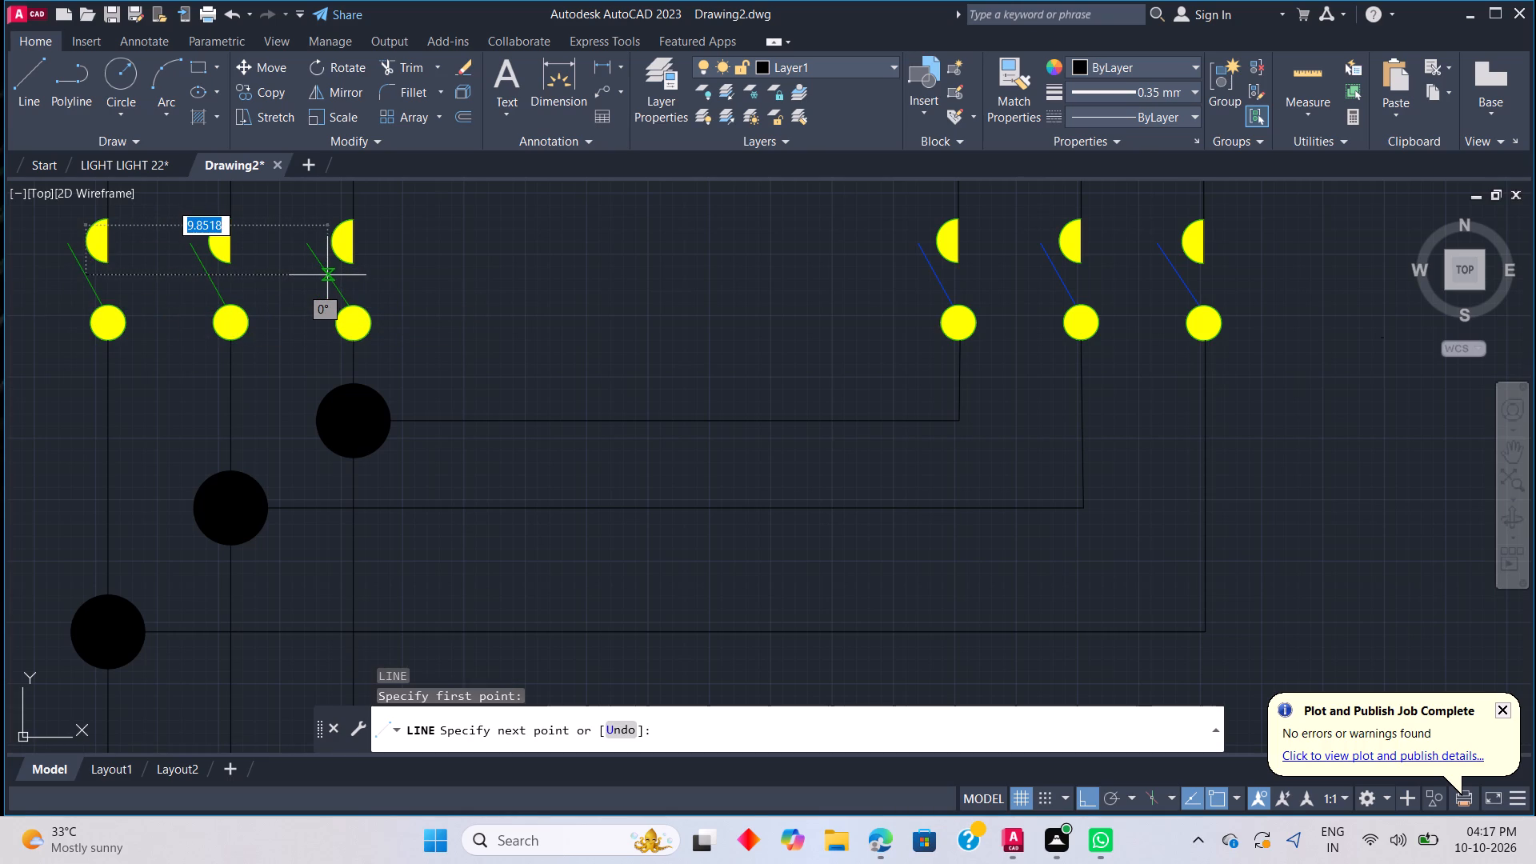
left_click(327, 275)
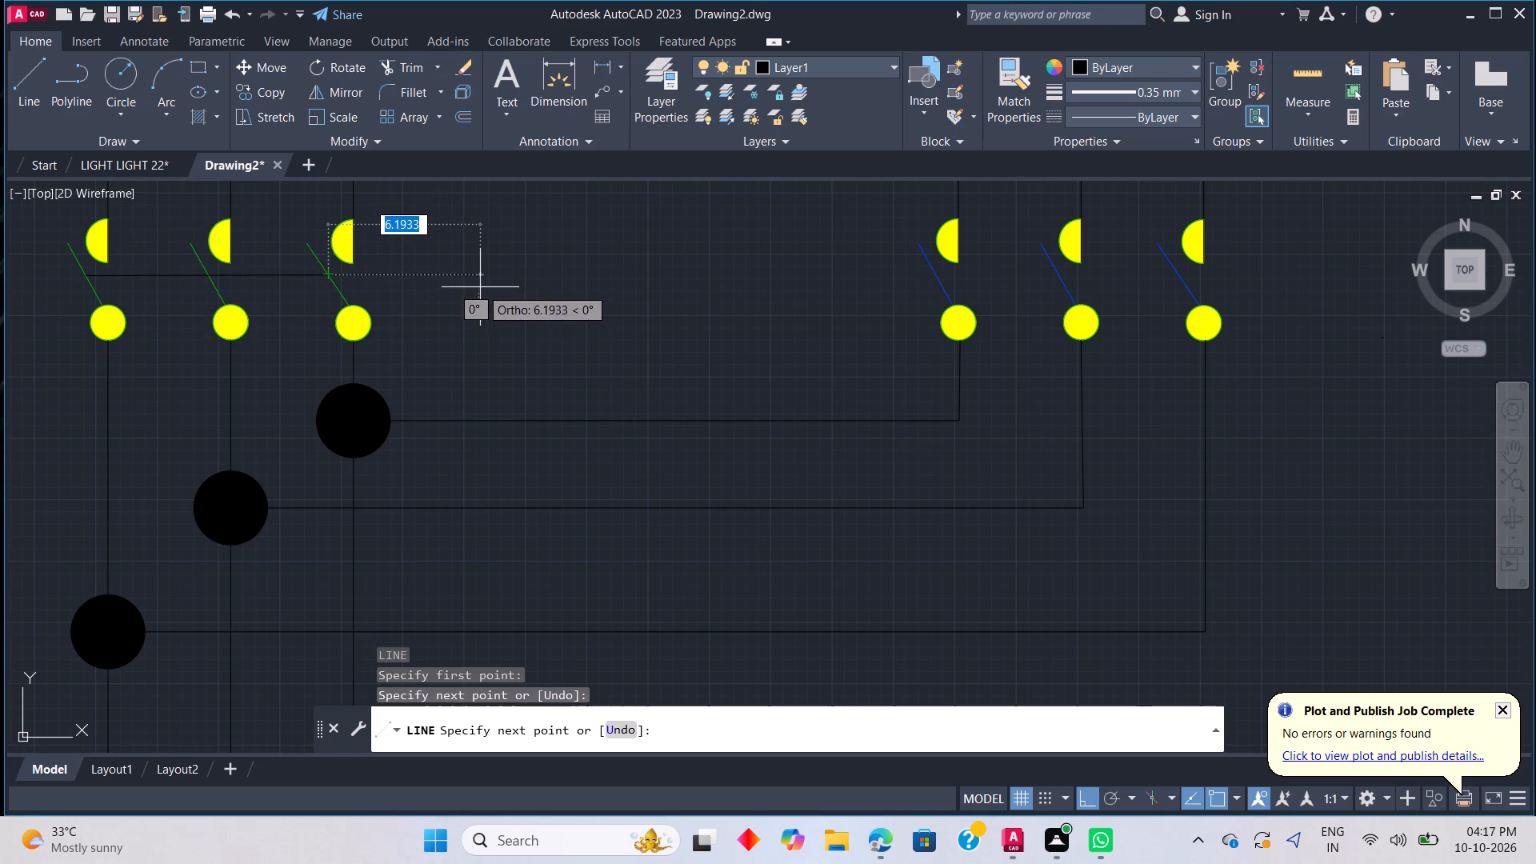
key("Escape")
Assign the line linking the three original switch blades to Layer5 and give it the DASHED linetype.
left_click(288, 278)
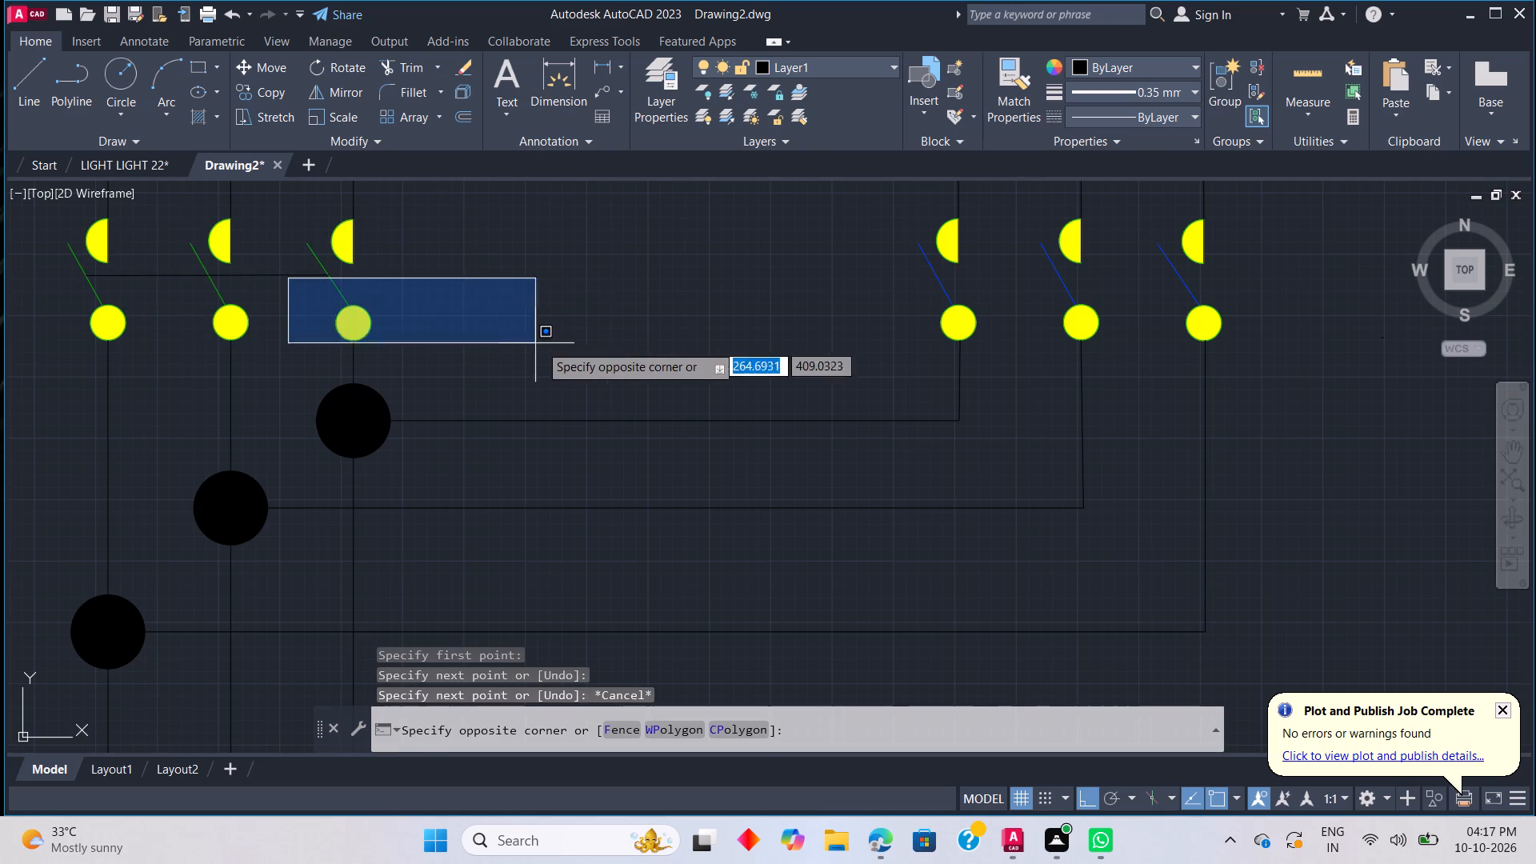
key("Escape")
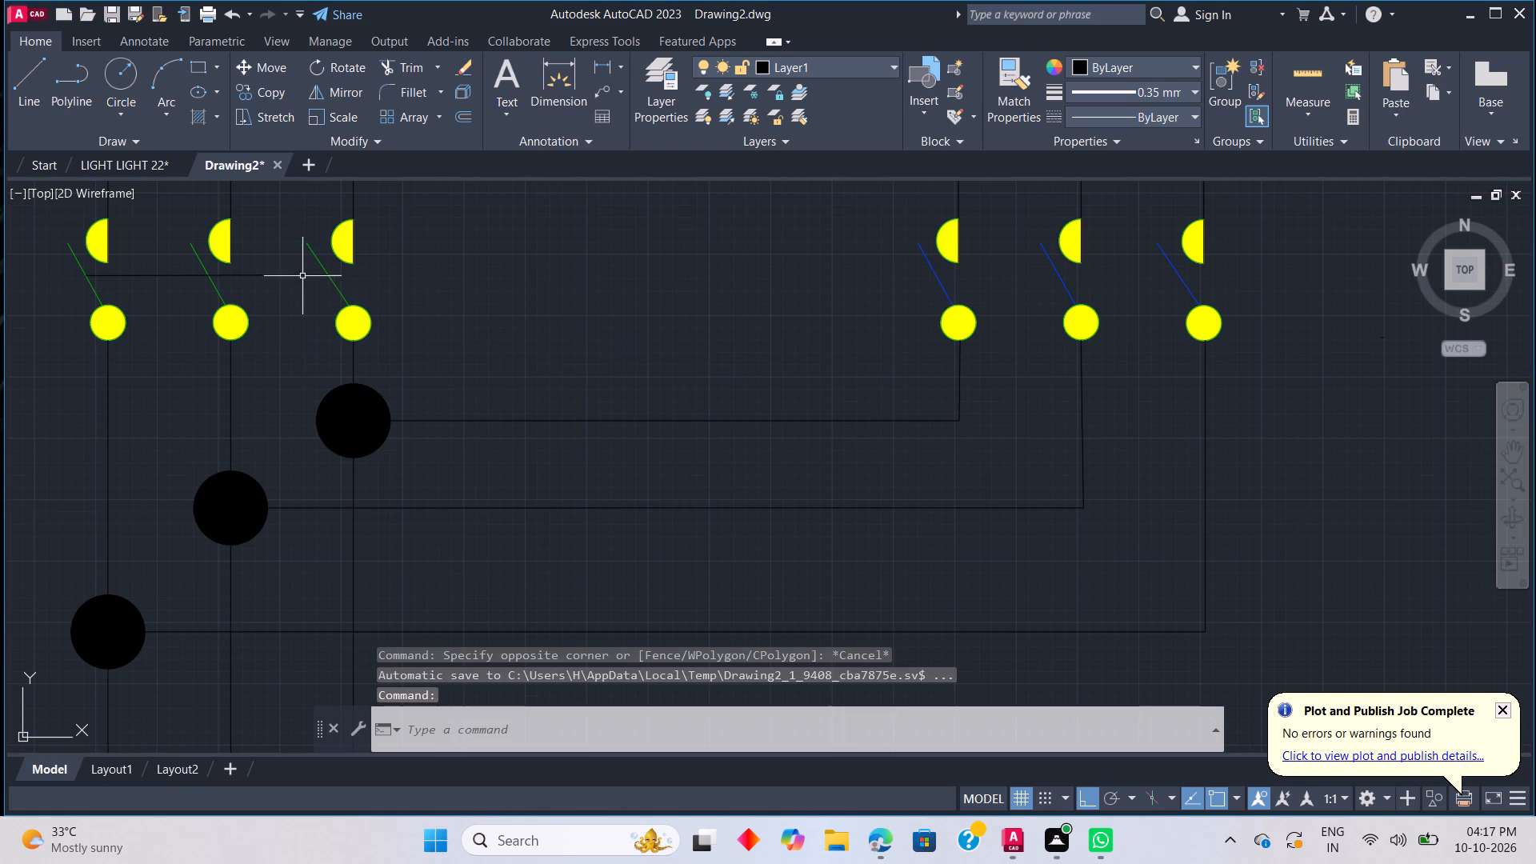
left_click(302, 276)
left_click(818, 64)
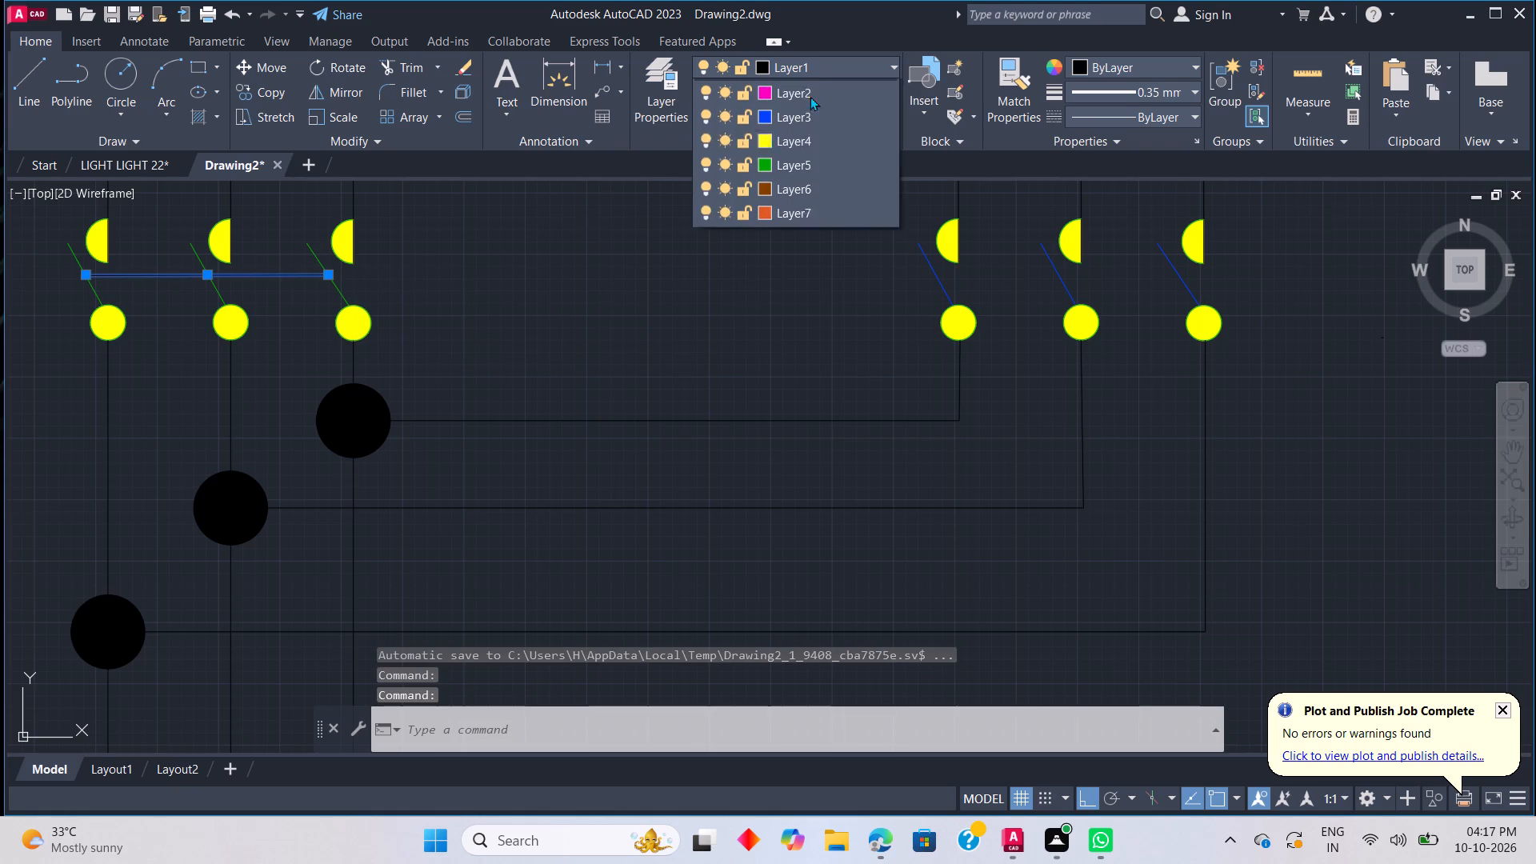
left_click(789, 210)
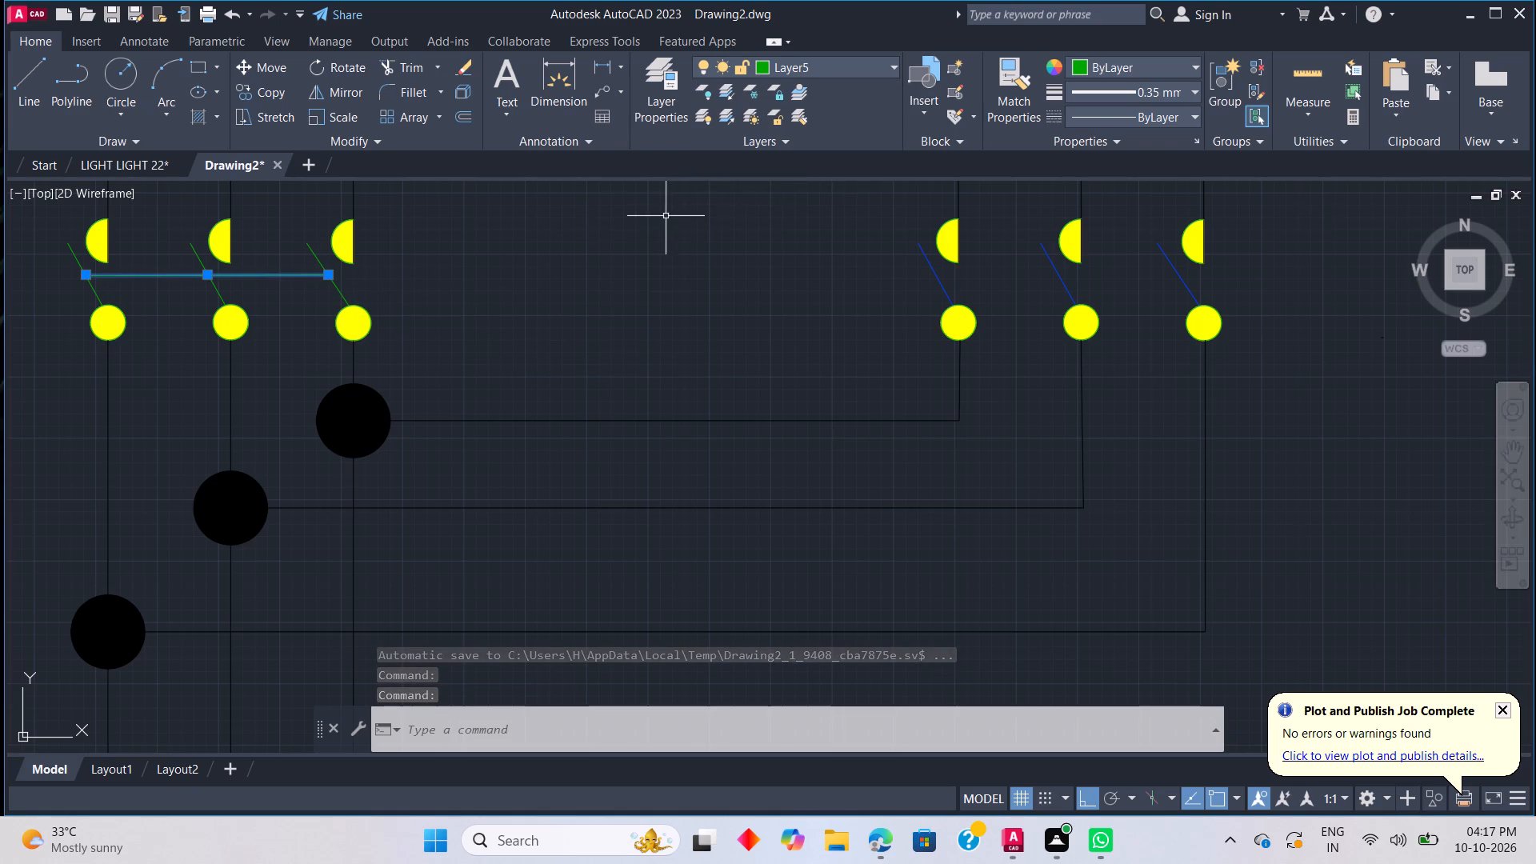
left_click(1136, 111)
left_click(1098, 206)
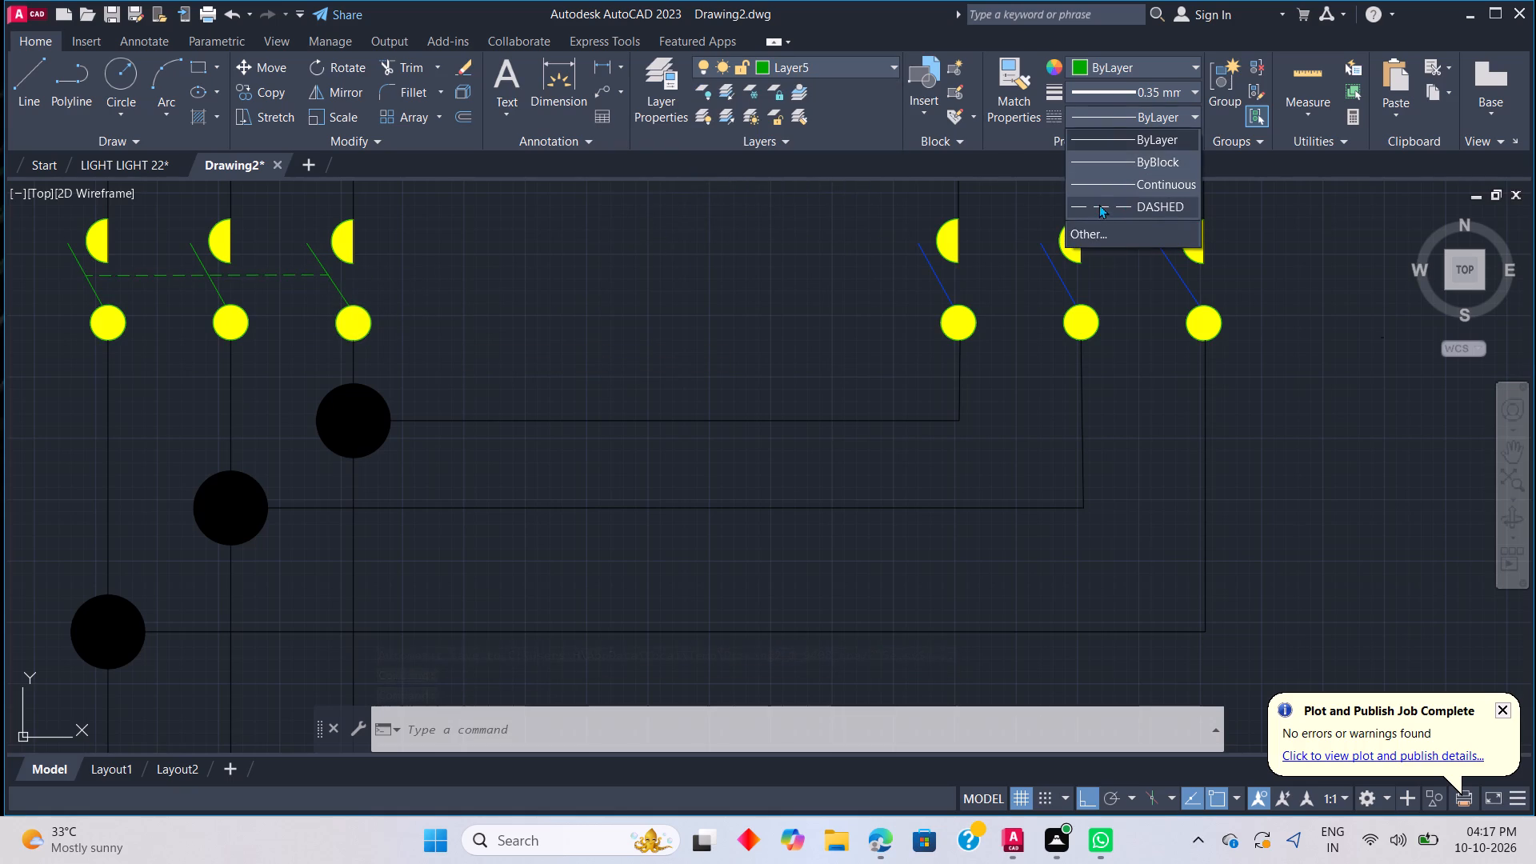
left_click(590, 258)
key("Escape")
key("Escape")
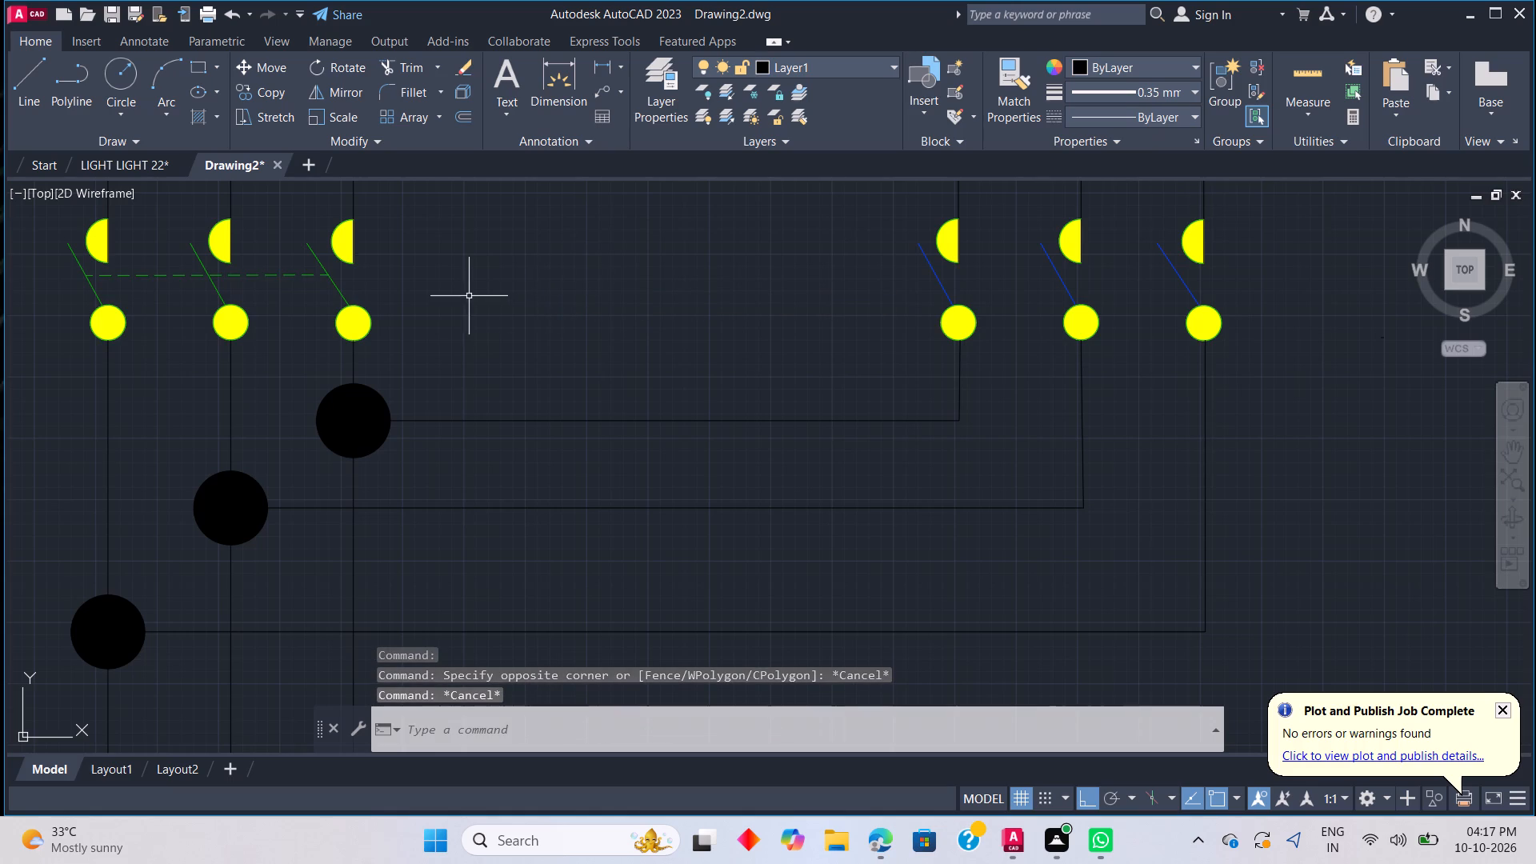
scroll(435, 343, "down", 1)
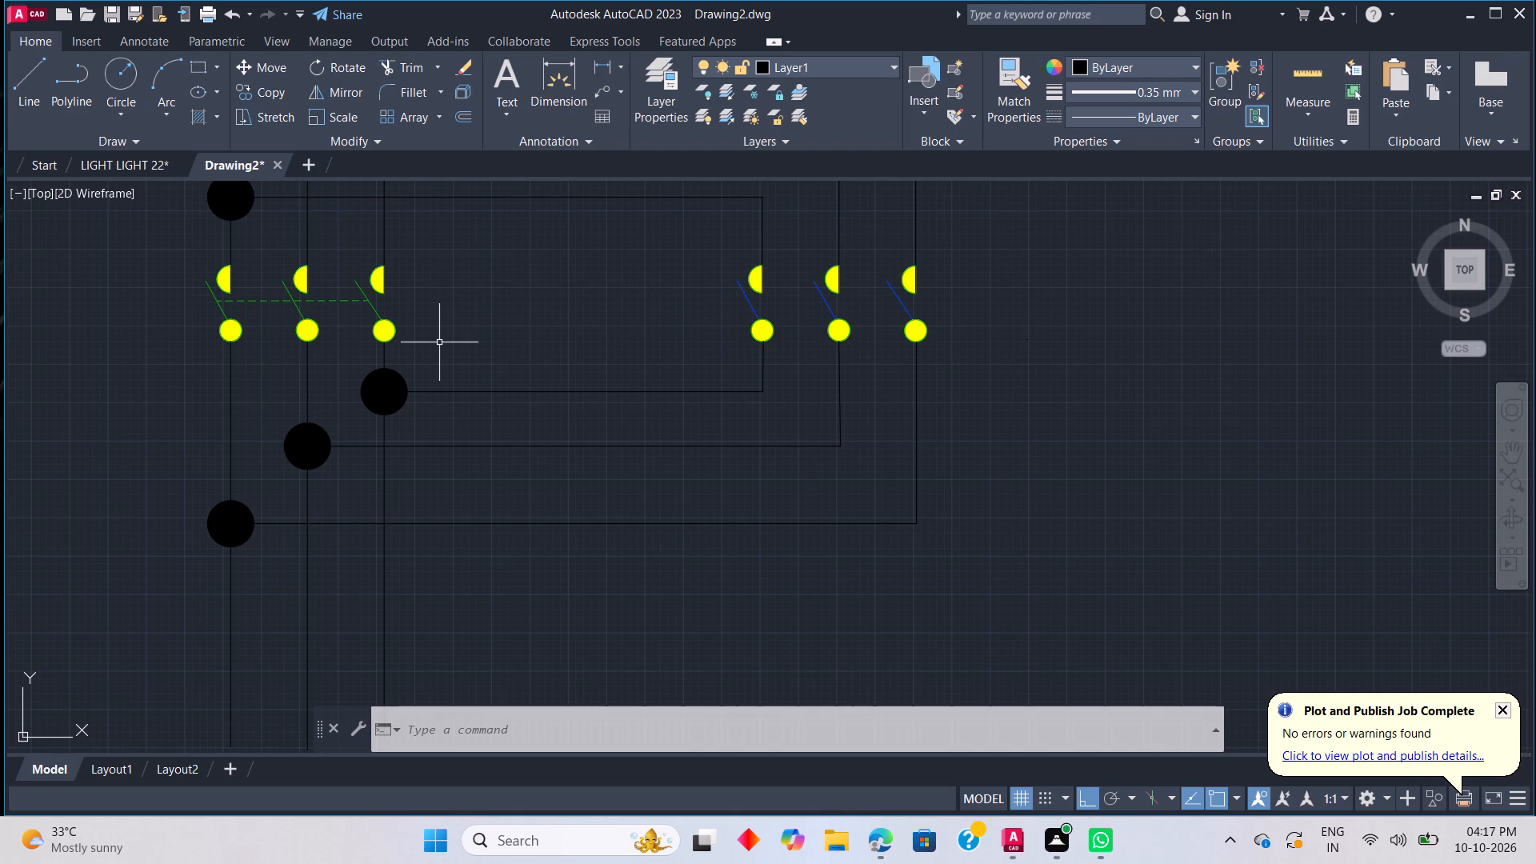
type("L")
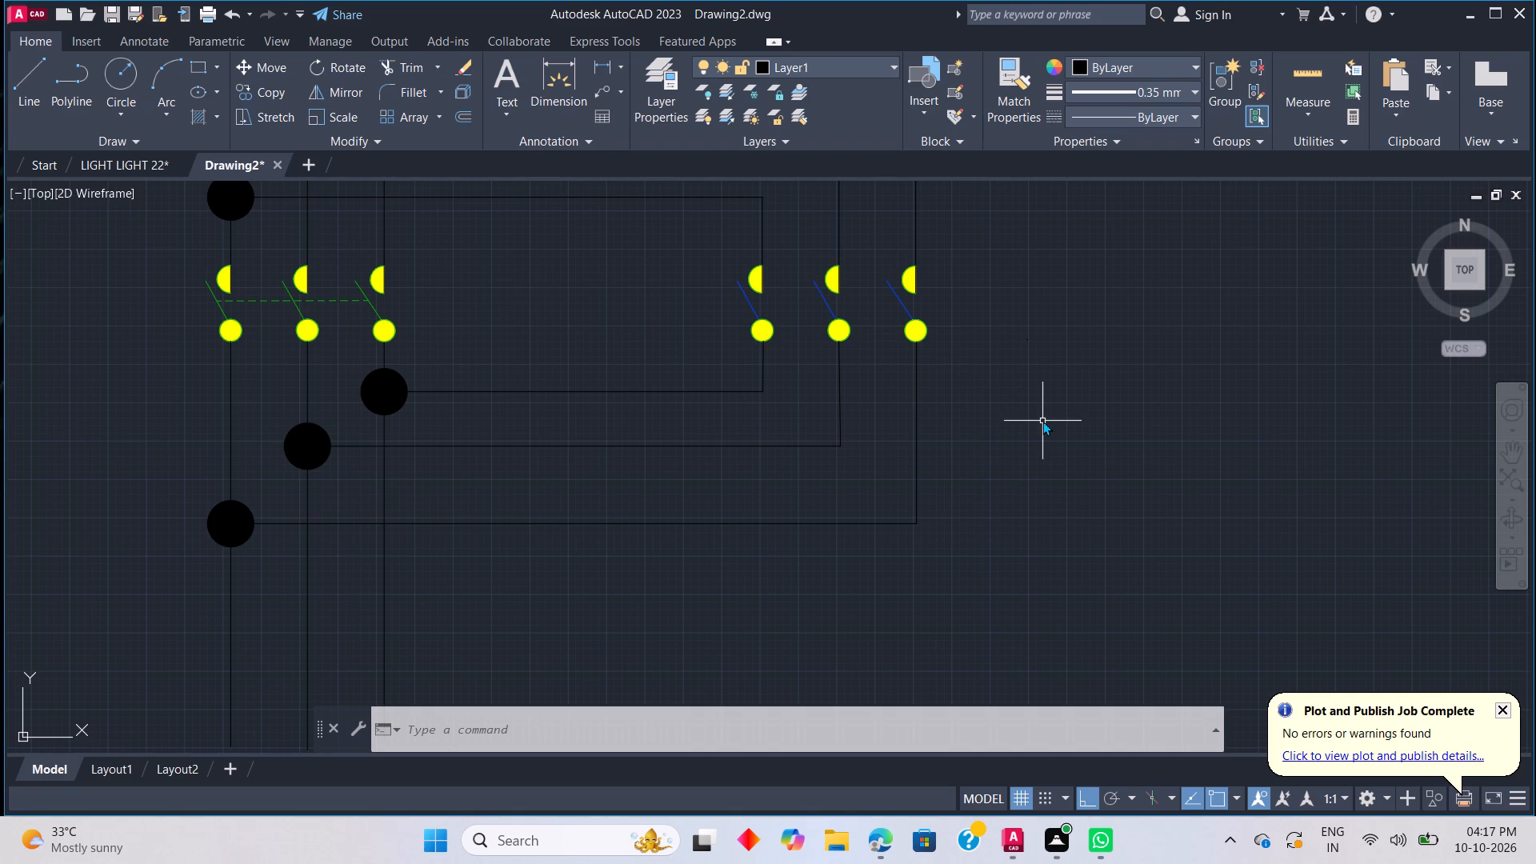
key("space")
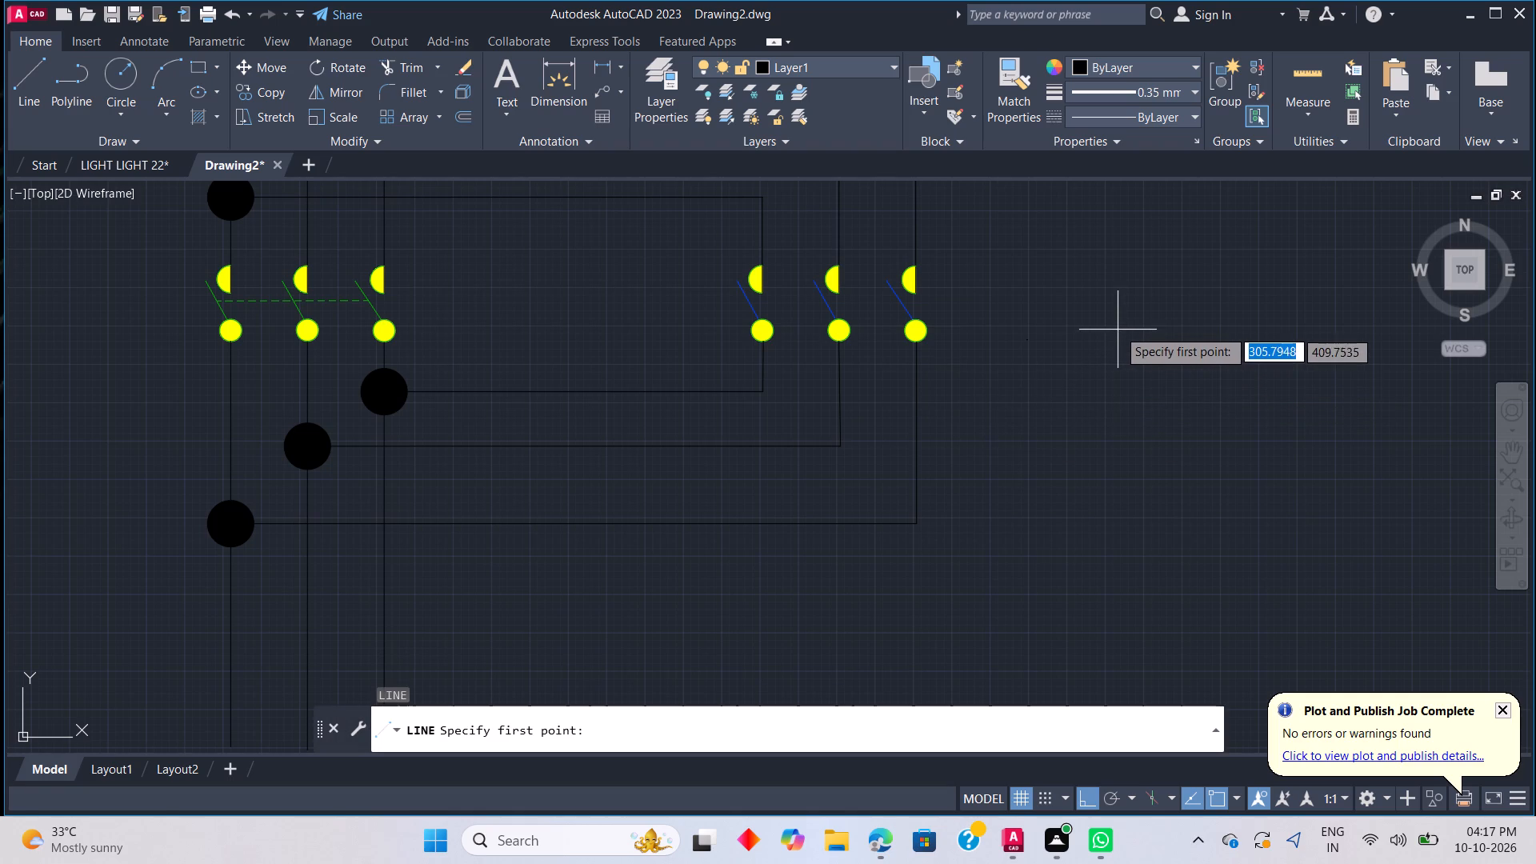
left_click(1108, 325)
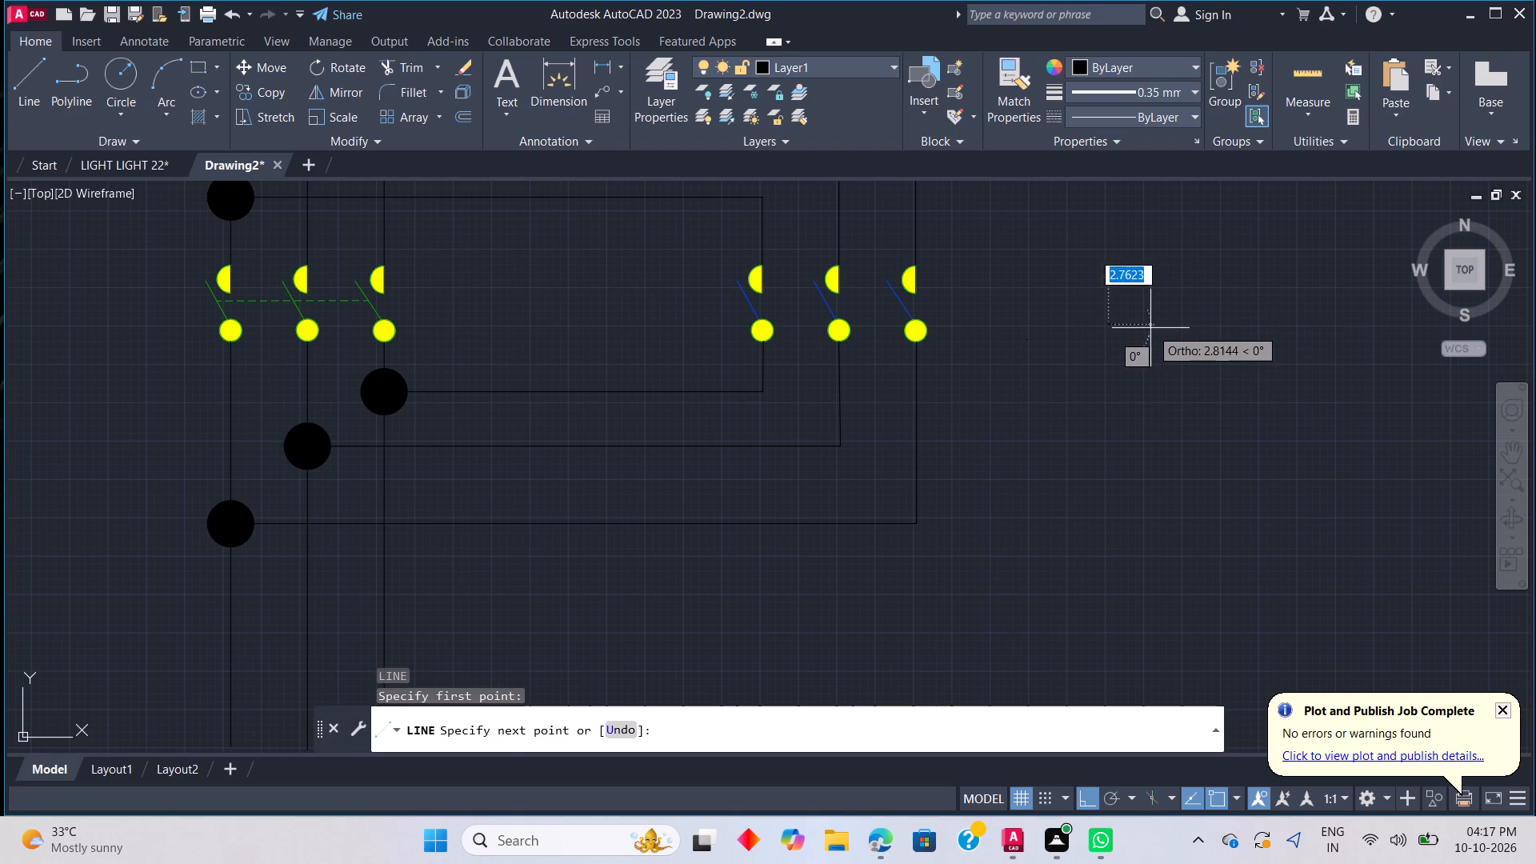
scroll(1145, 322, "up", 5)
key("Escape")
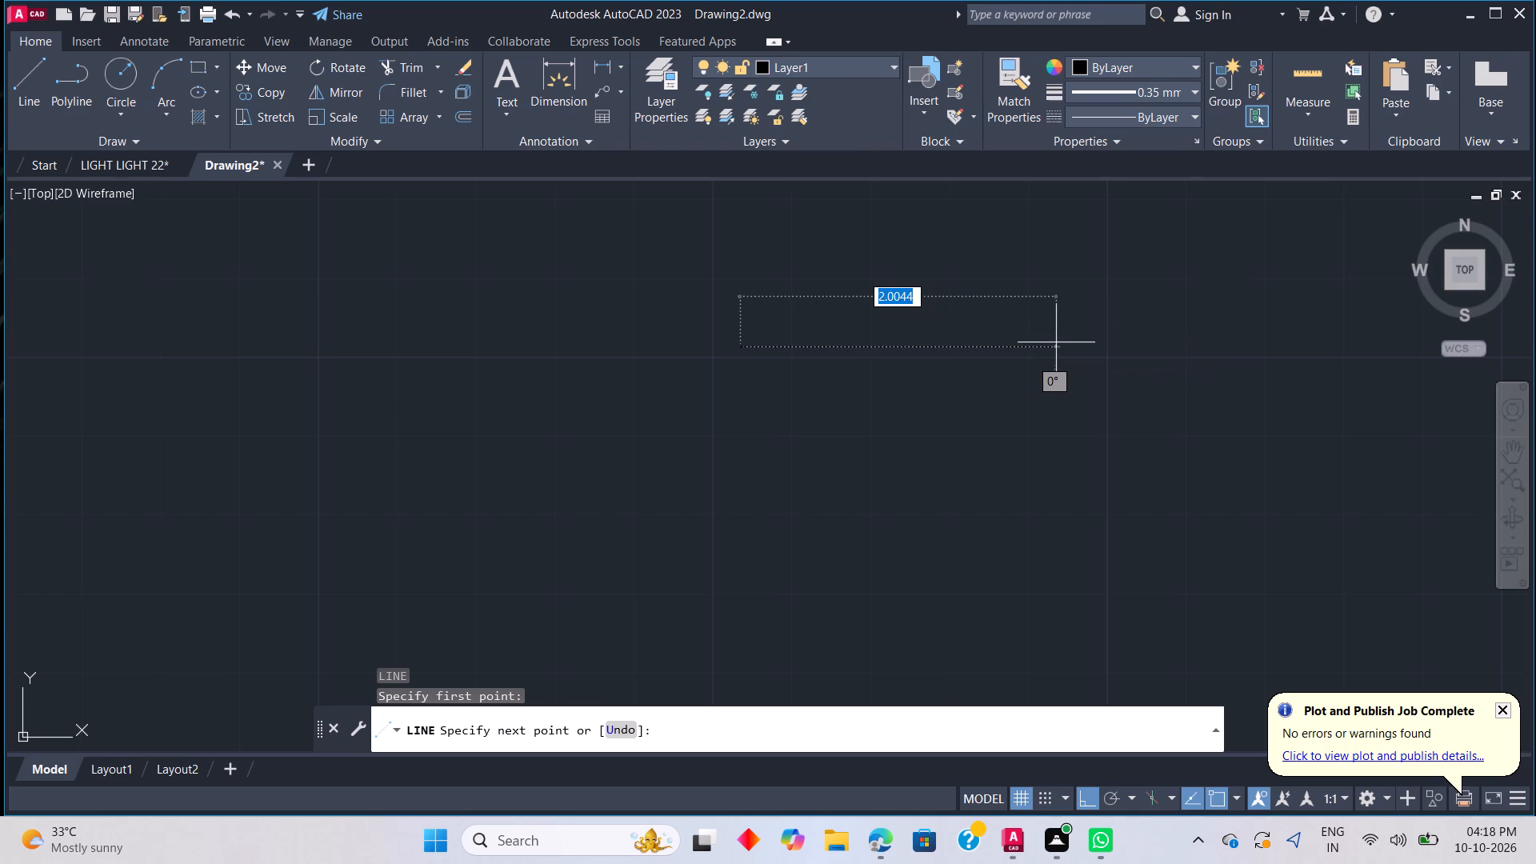
Draw a downward-pointing triangle beside the copied switches, with a horizontal top side about 2.53 units long and the right side about 2.30 units.
key("l")
key("space")
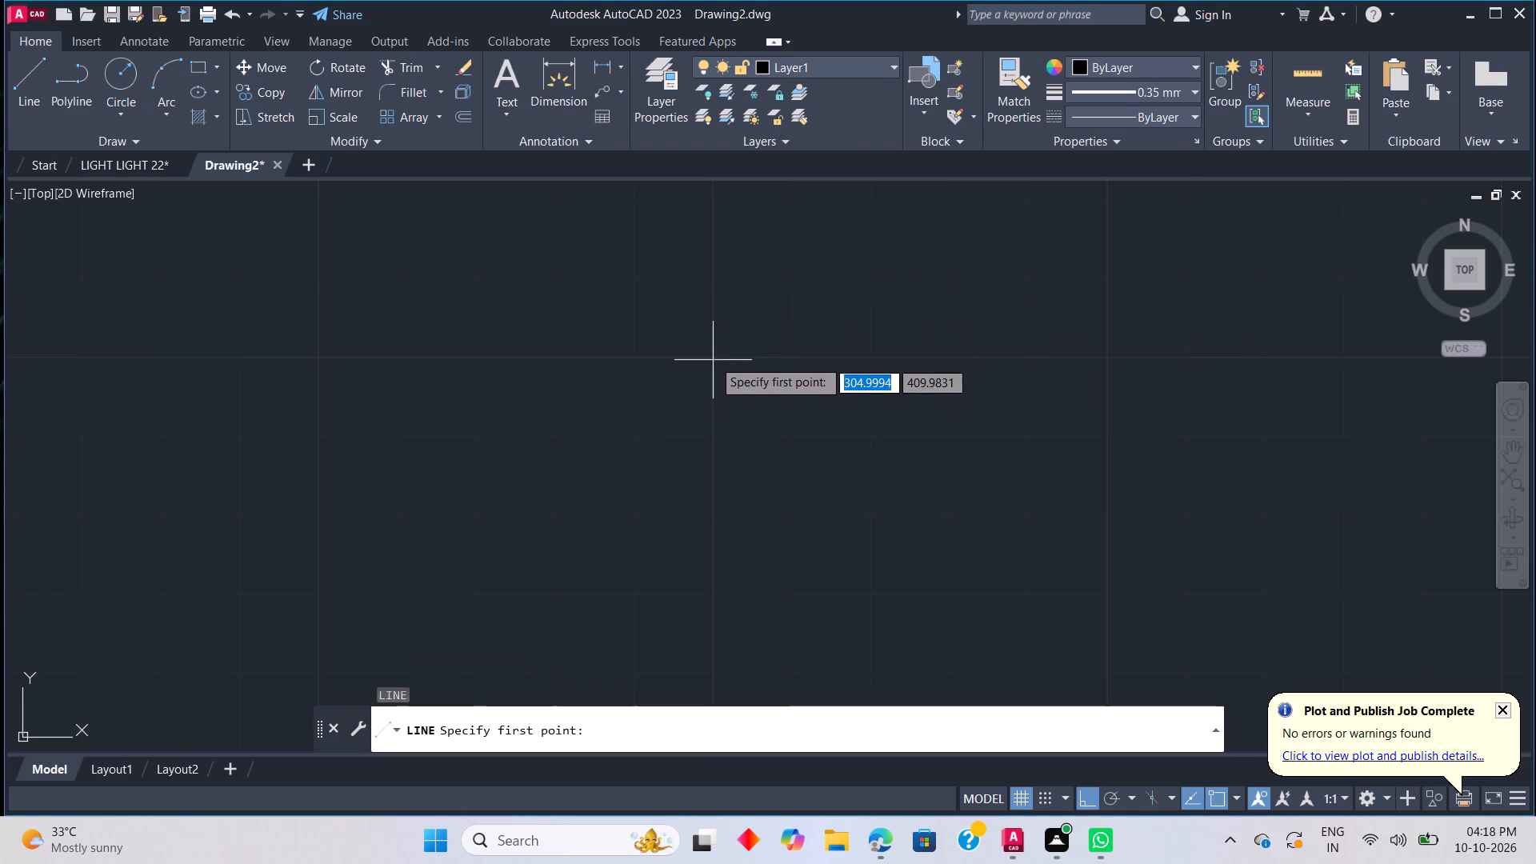
left_click(713, 359)
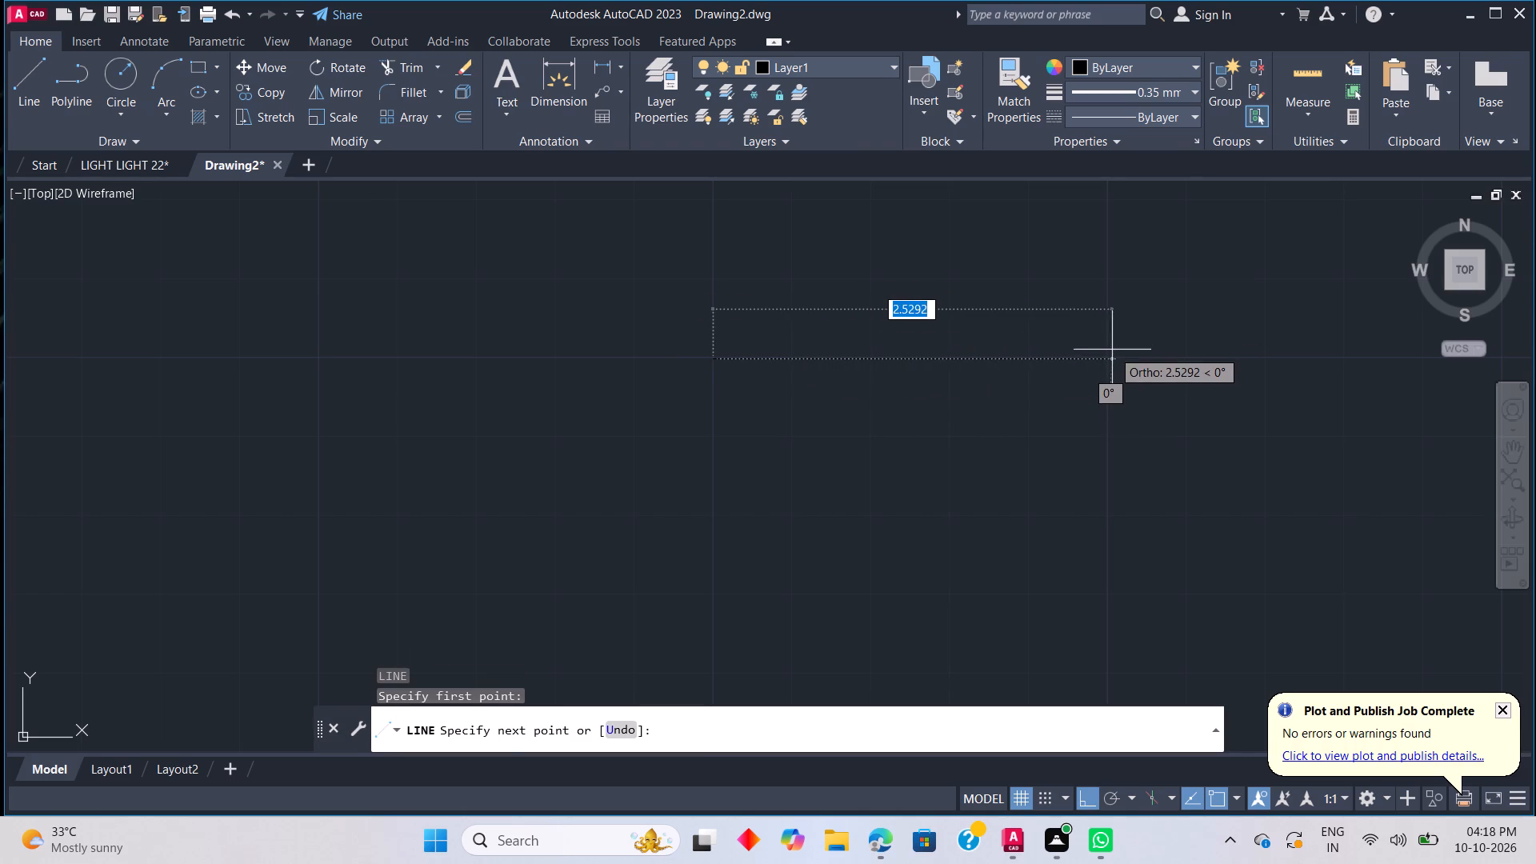
left_click(1111, 359)
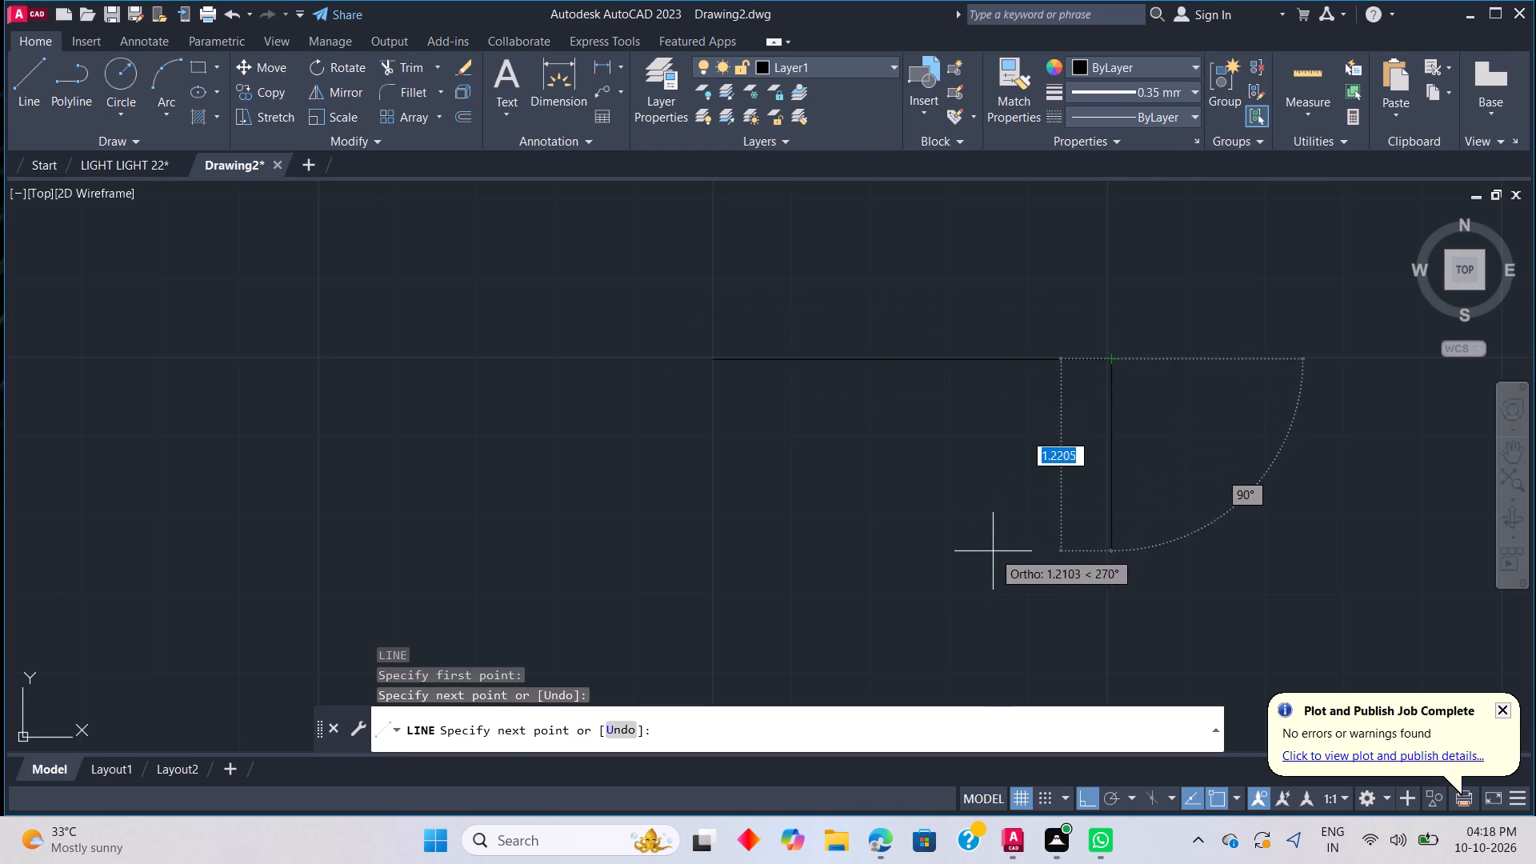
left_click(1087, 798)
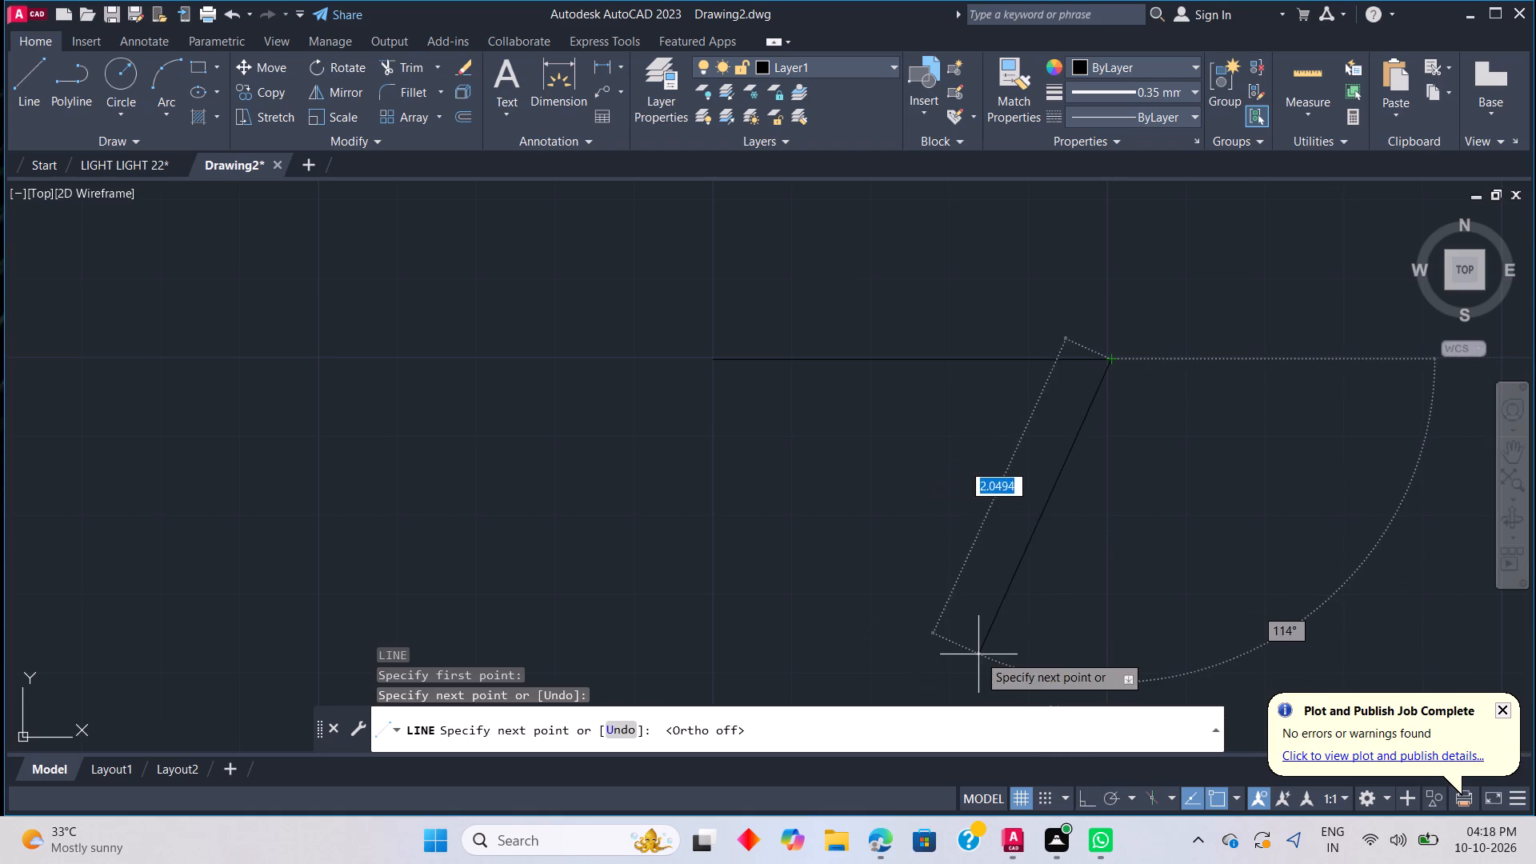
left_click(923, 670)
left_click(716, 354)
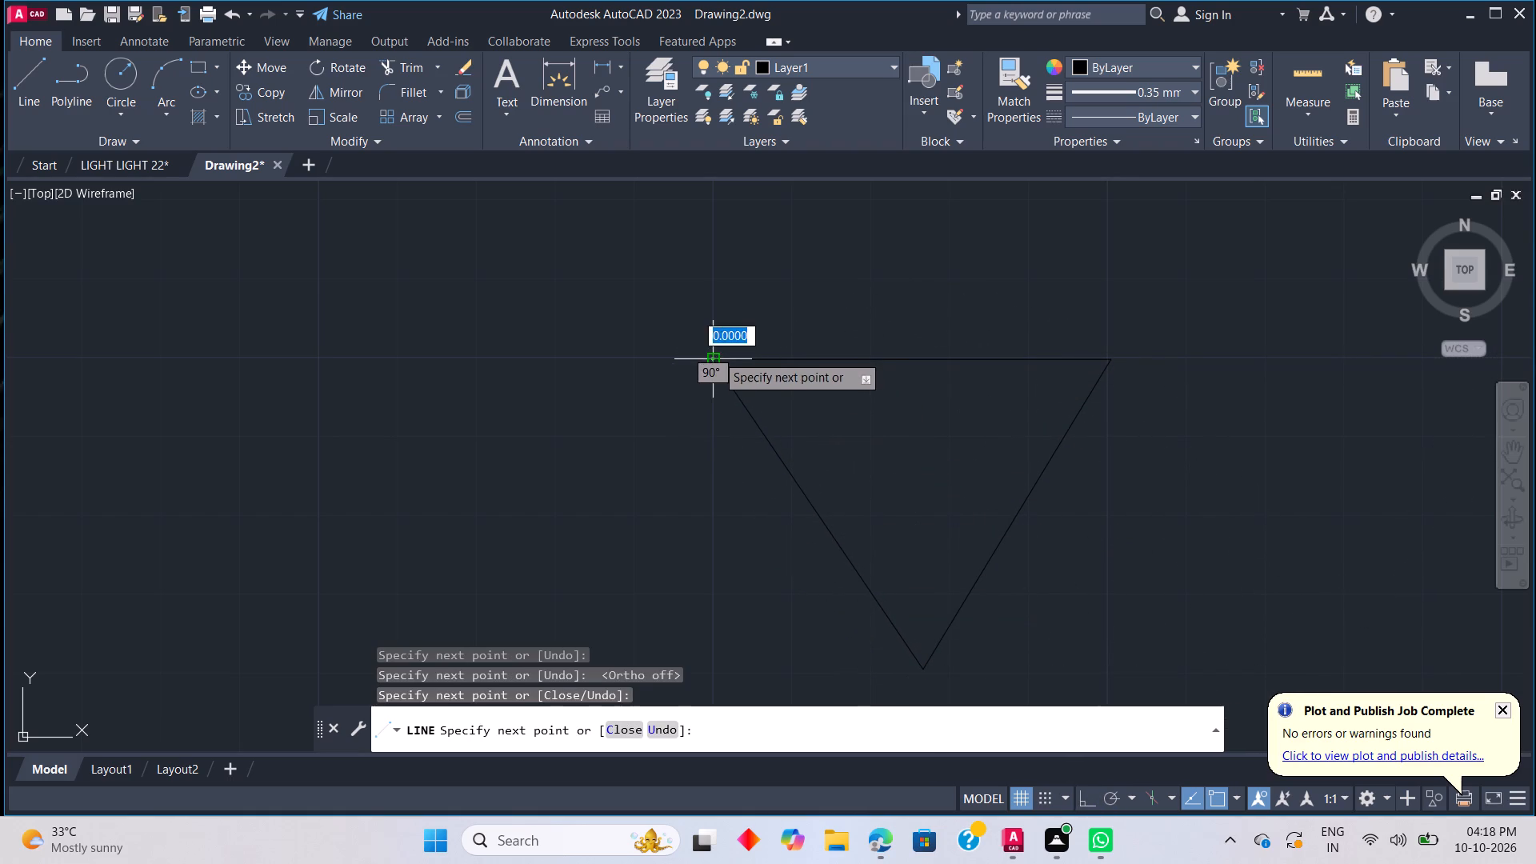
key("Escape")
scroll(846, 432, "down", 6)
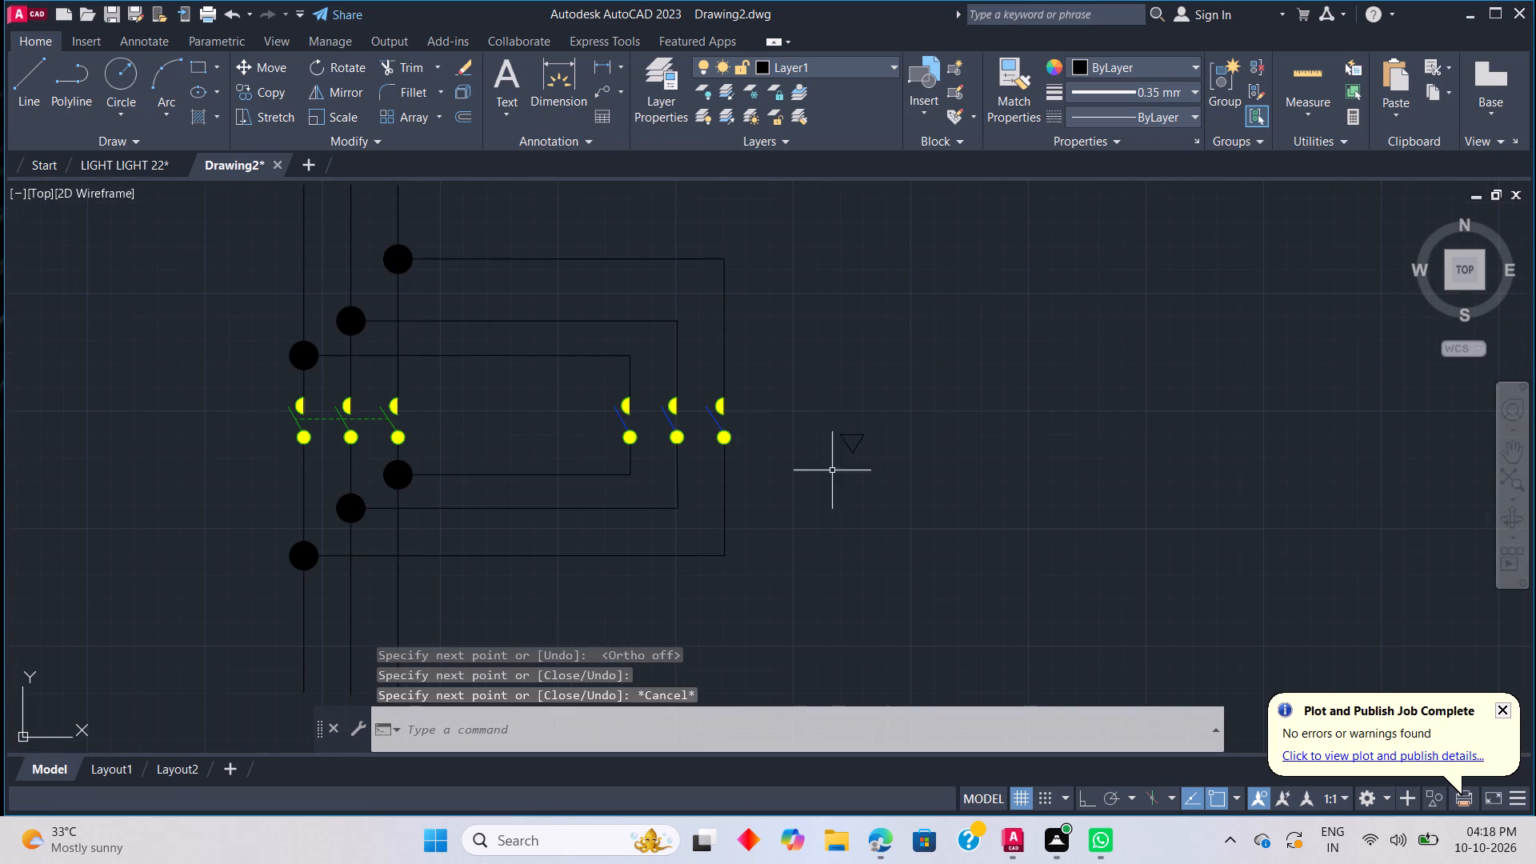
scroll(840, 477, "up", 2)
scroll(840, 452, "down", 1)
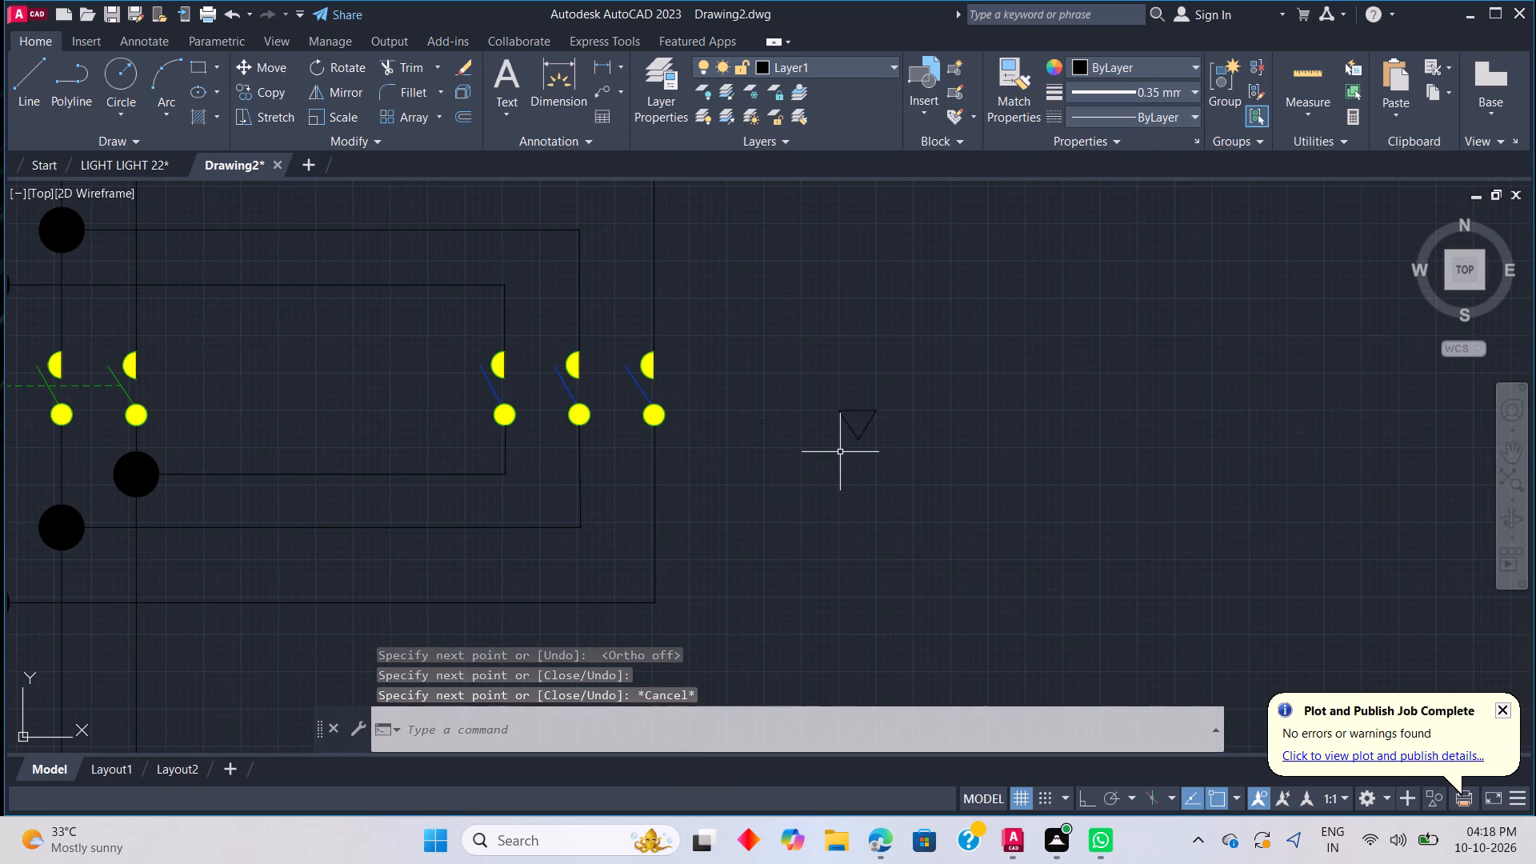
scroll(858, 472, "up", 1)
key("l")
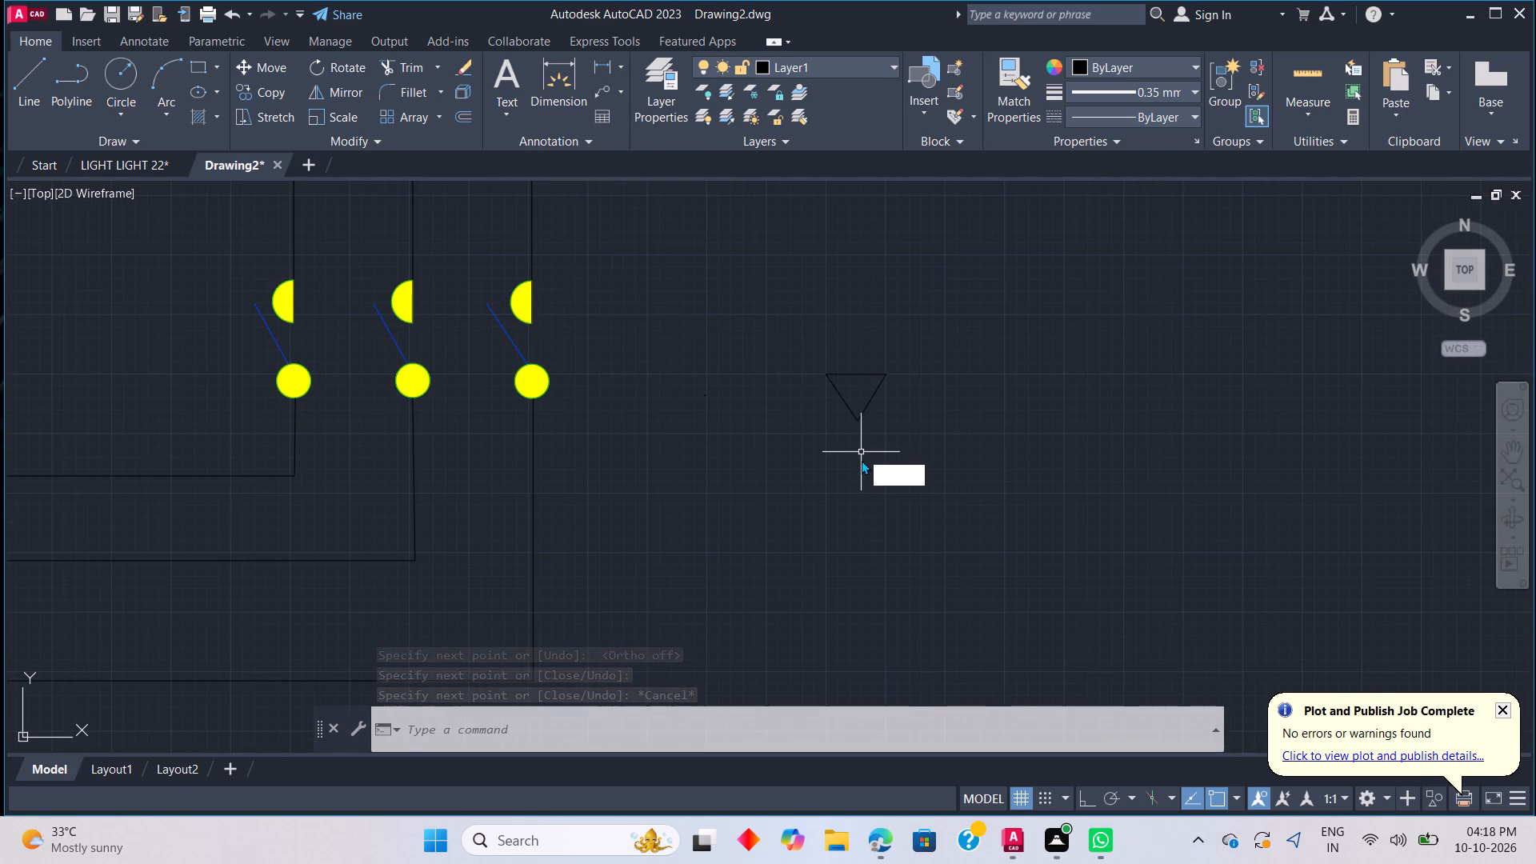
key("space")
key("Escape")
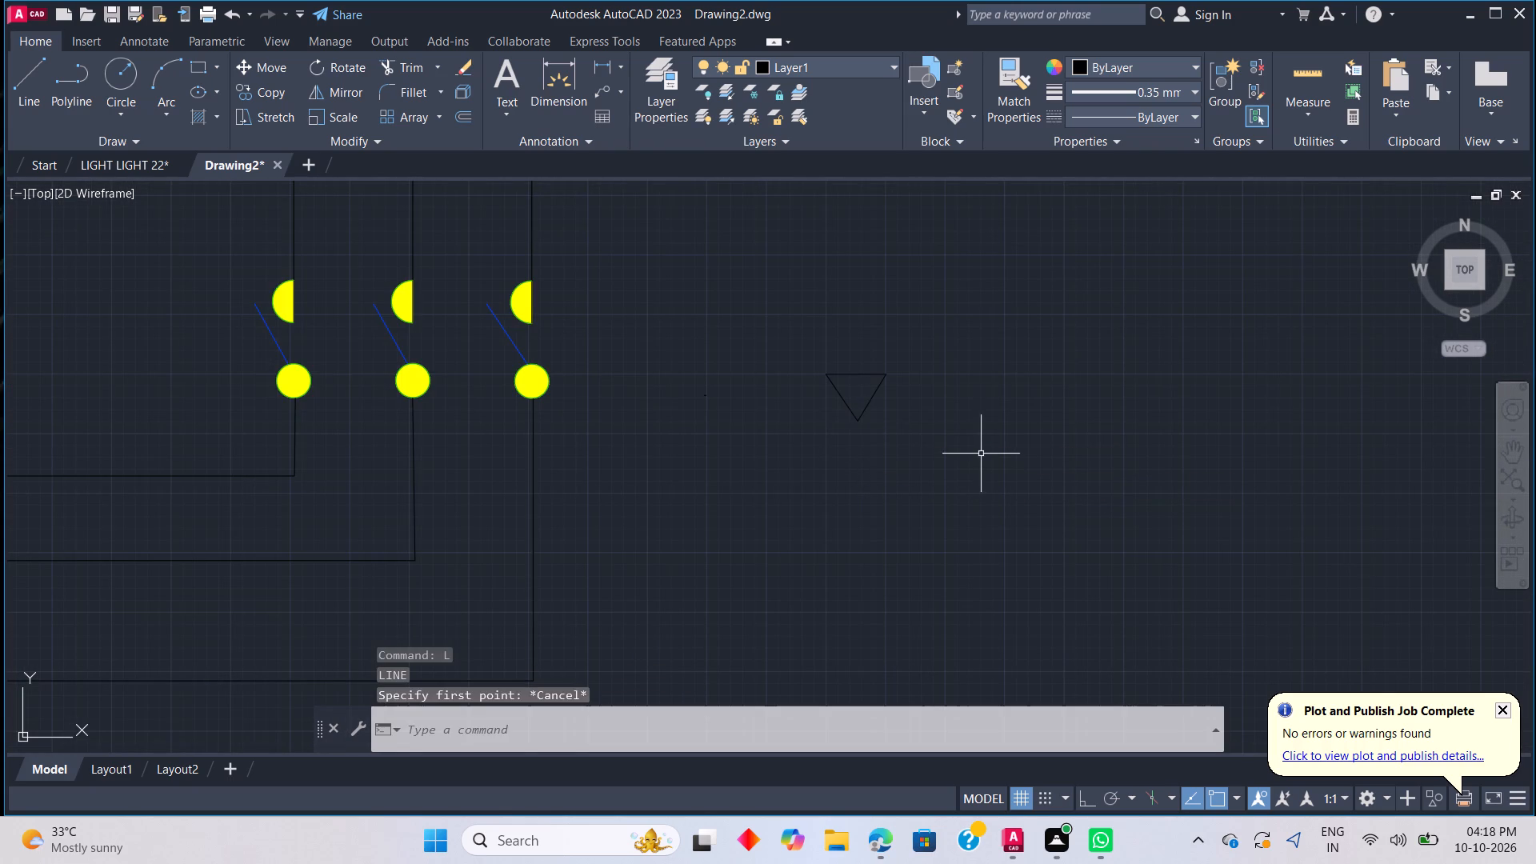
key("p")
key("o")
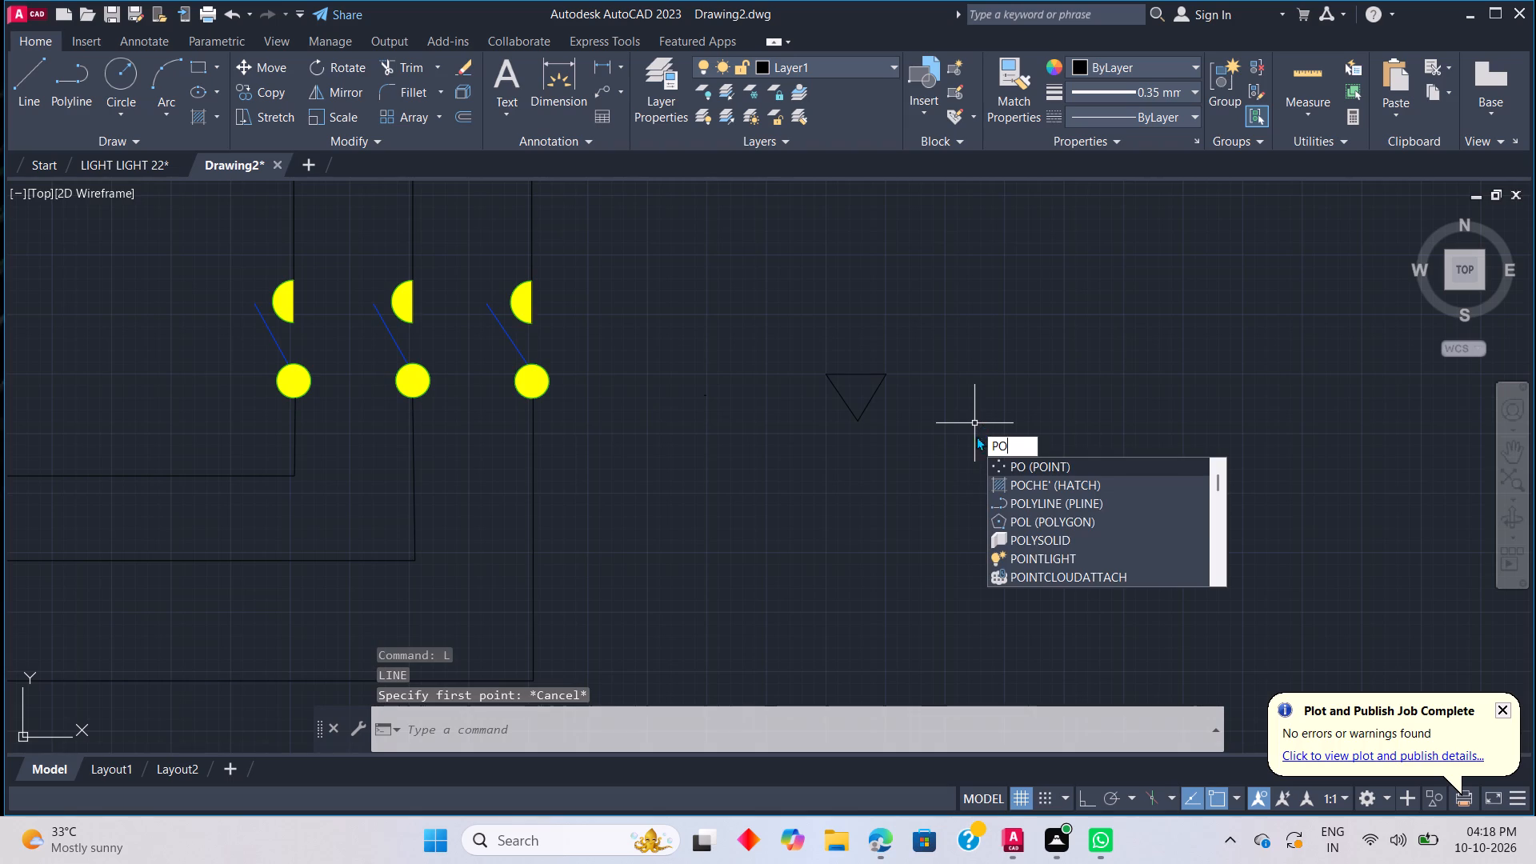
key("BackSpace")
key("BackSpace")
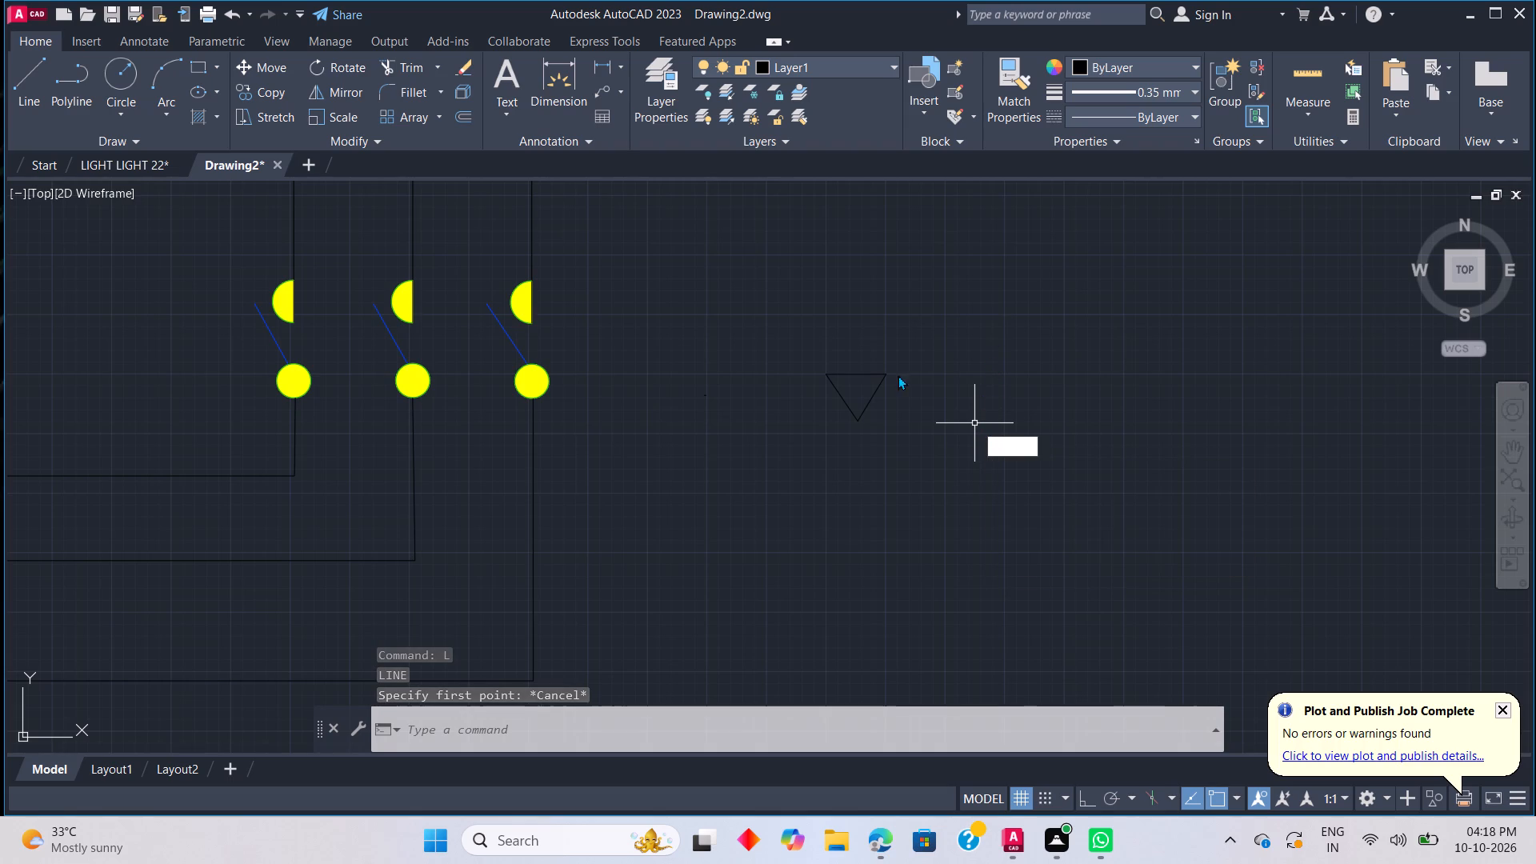
Offset the triangle's right sloping side outward by 0.2, using the Through option.
key("o")
key("f")
key("space")
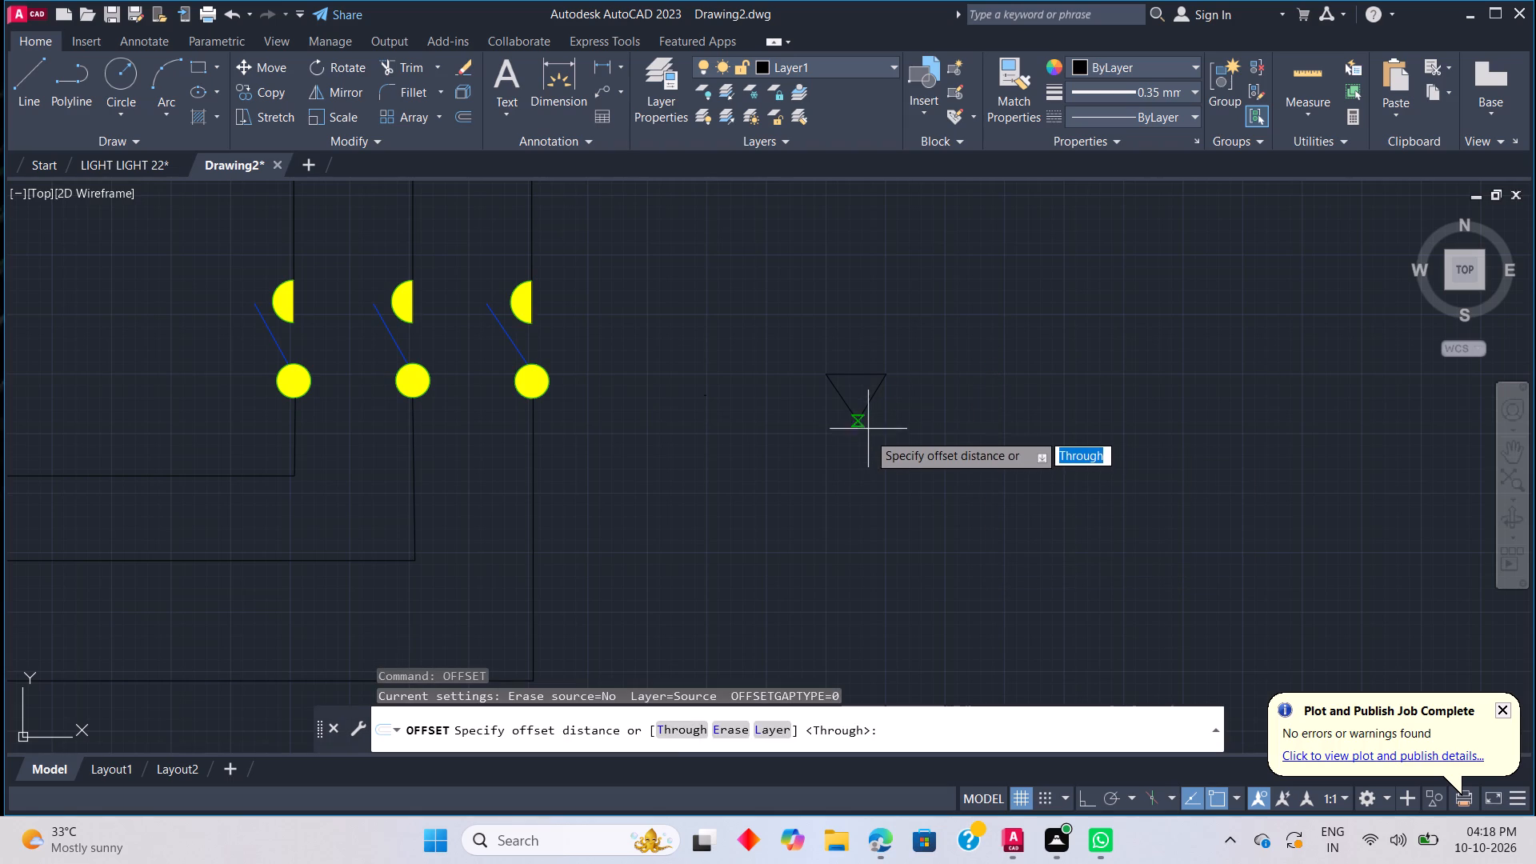
left_click(682, 734)
left_click_drag(882, 387, 874, 379)
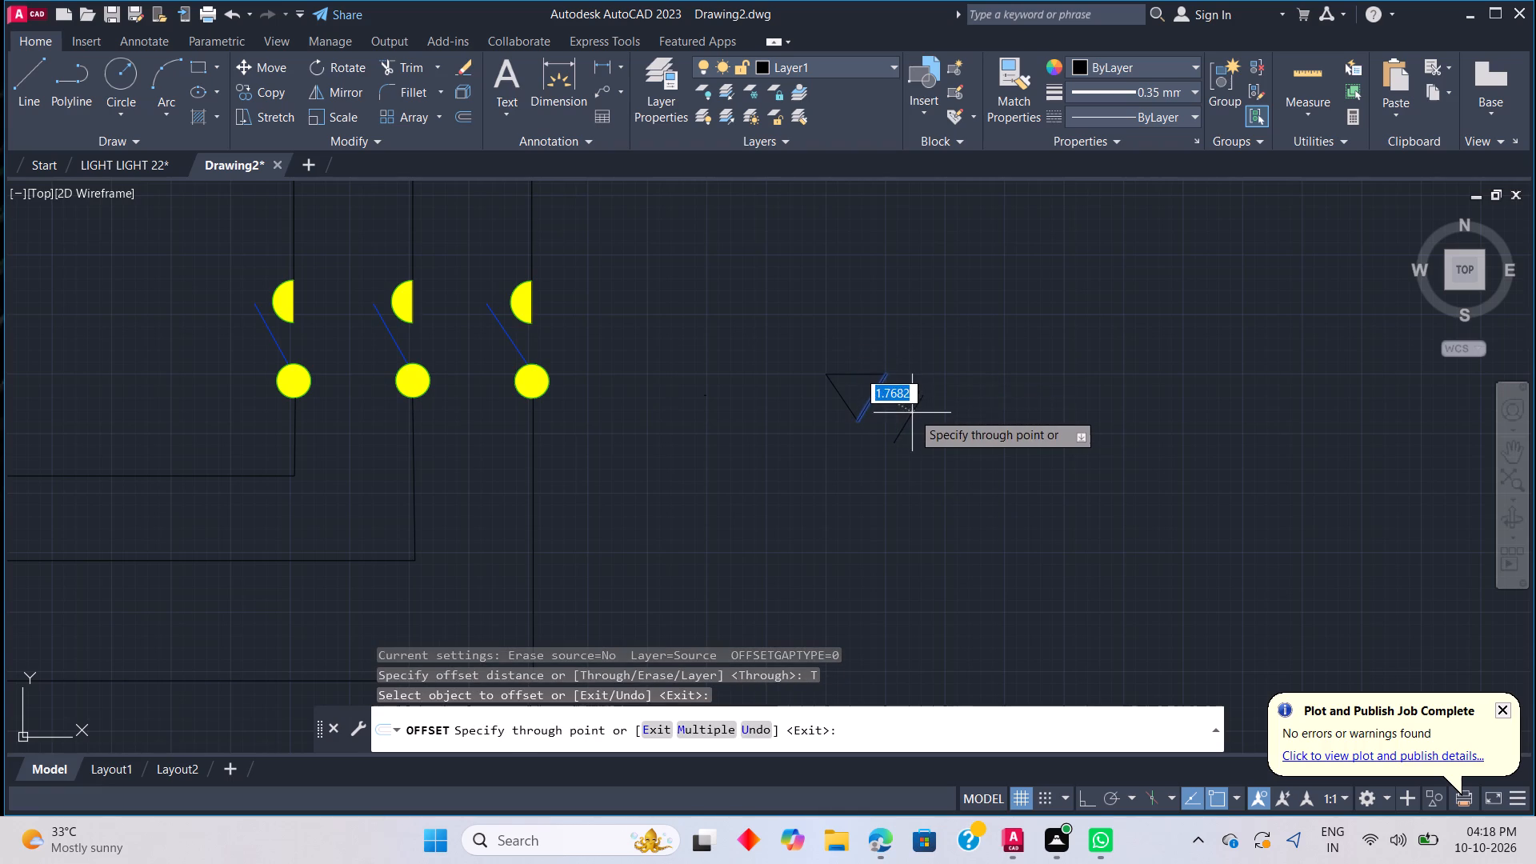
scroll(885, 400, "up", 2)
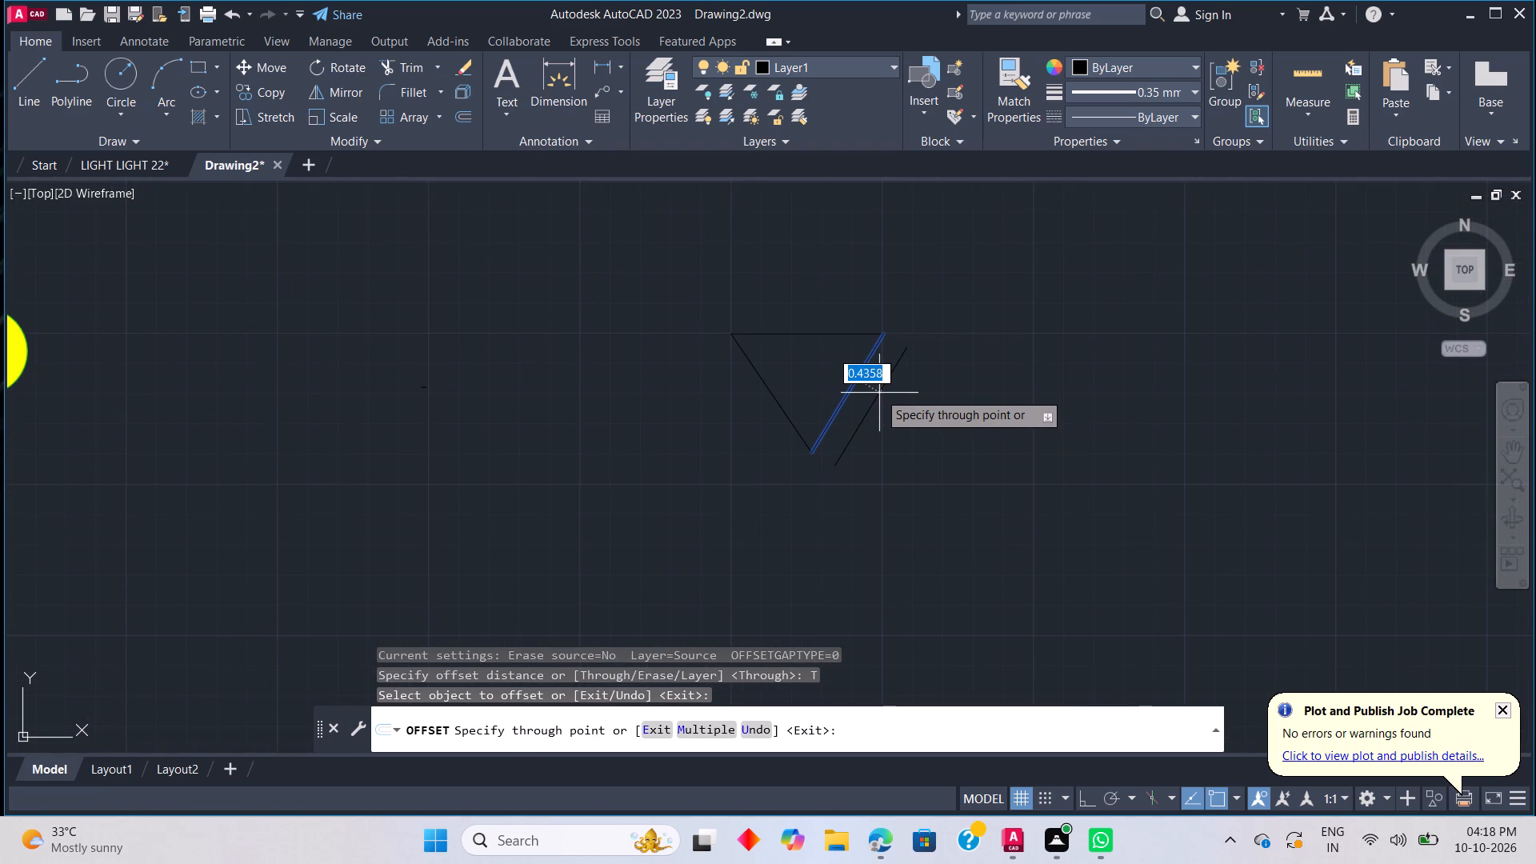
scroll(875, 382, "down", 1)
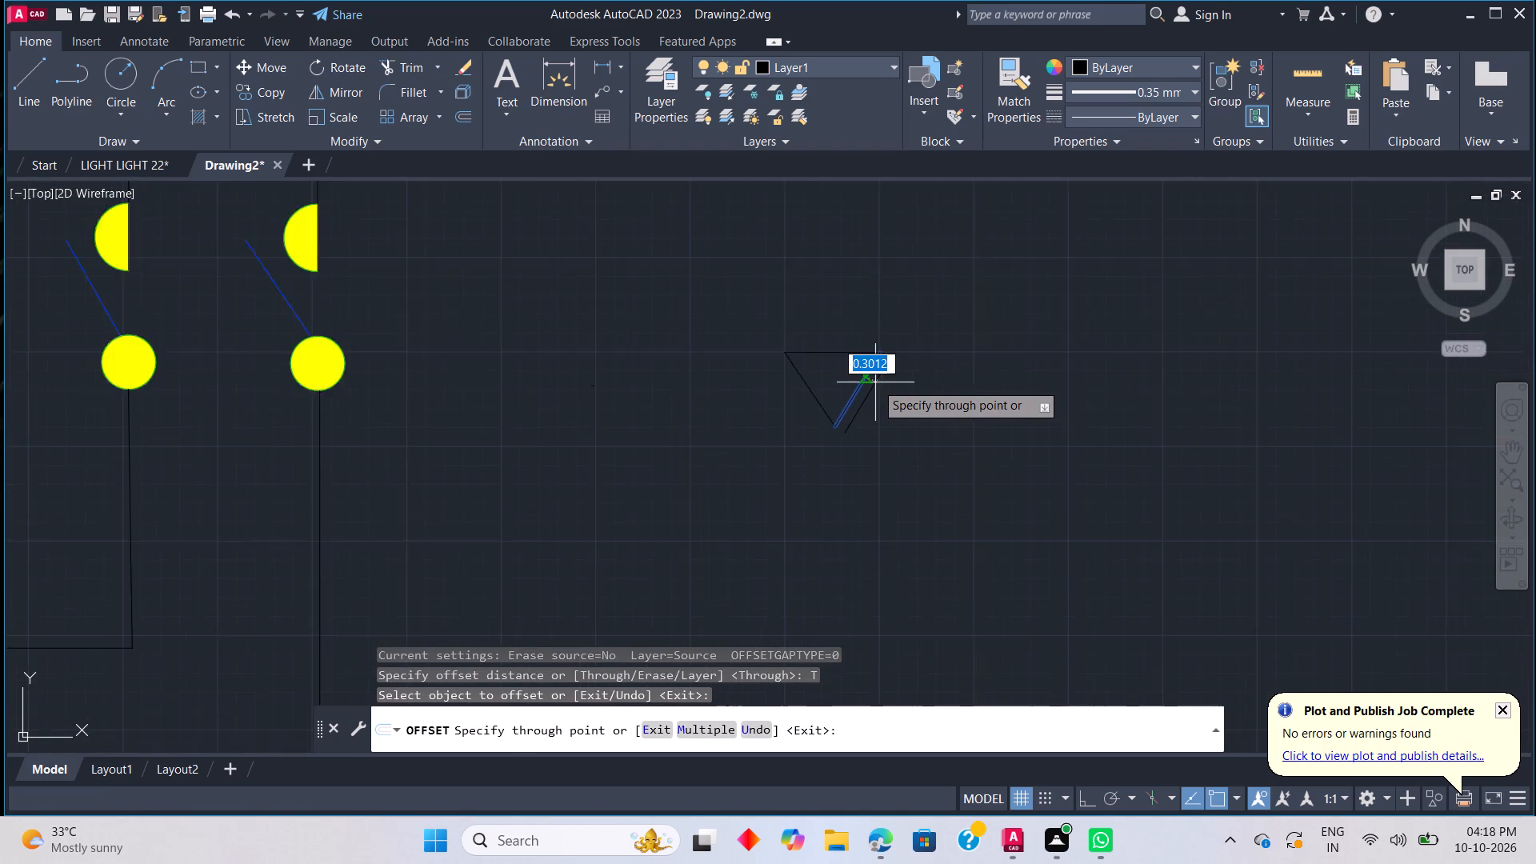
scroll(875, 382, "down", 1)
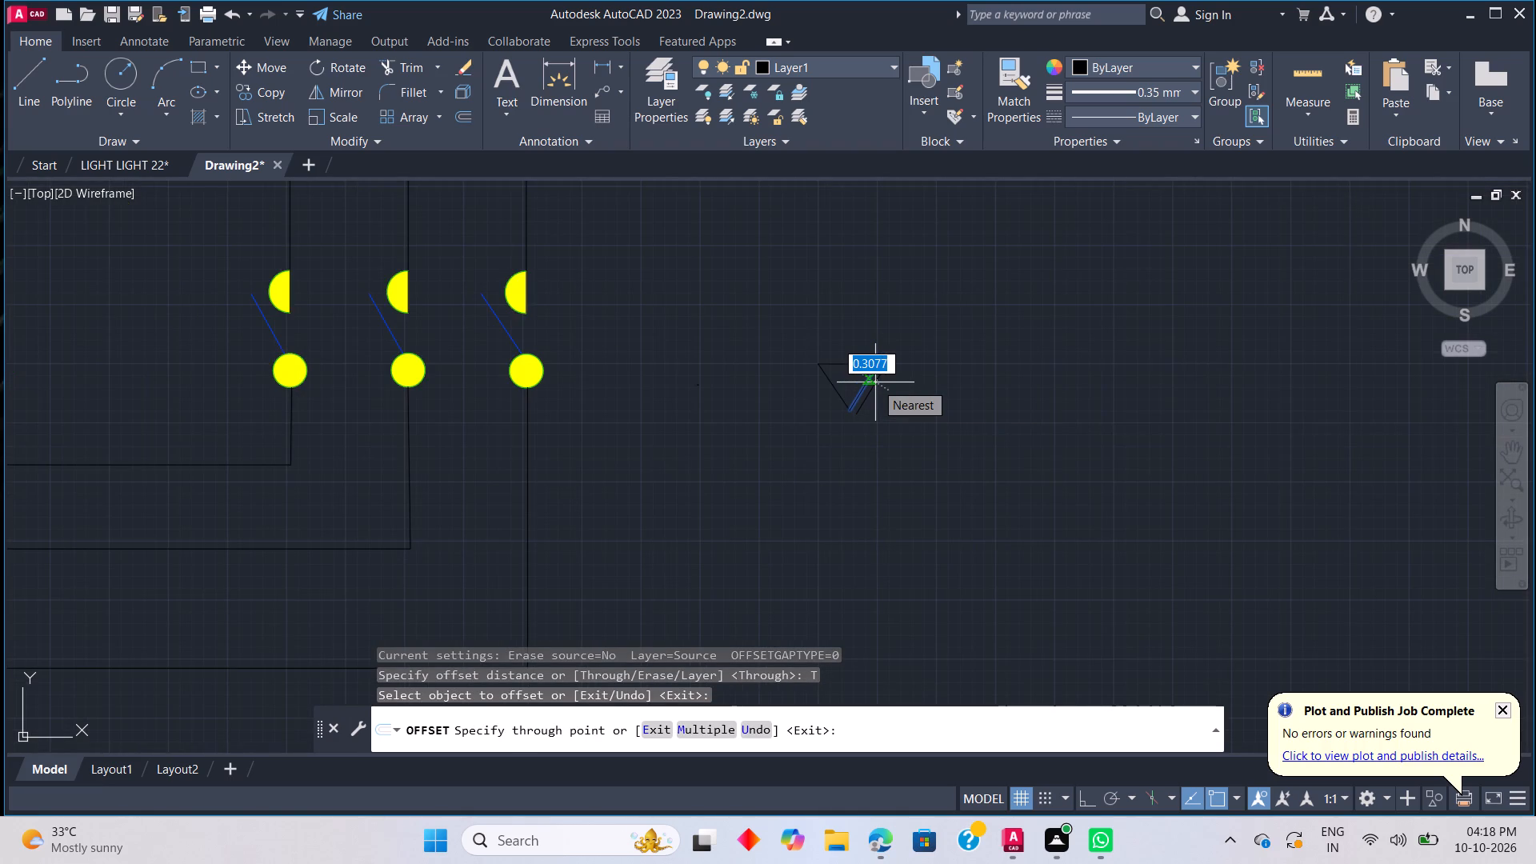
type("0.2")
key("Return")
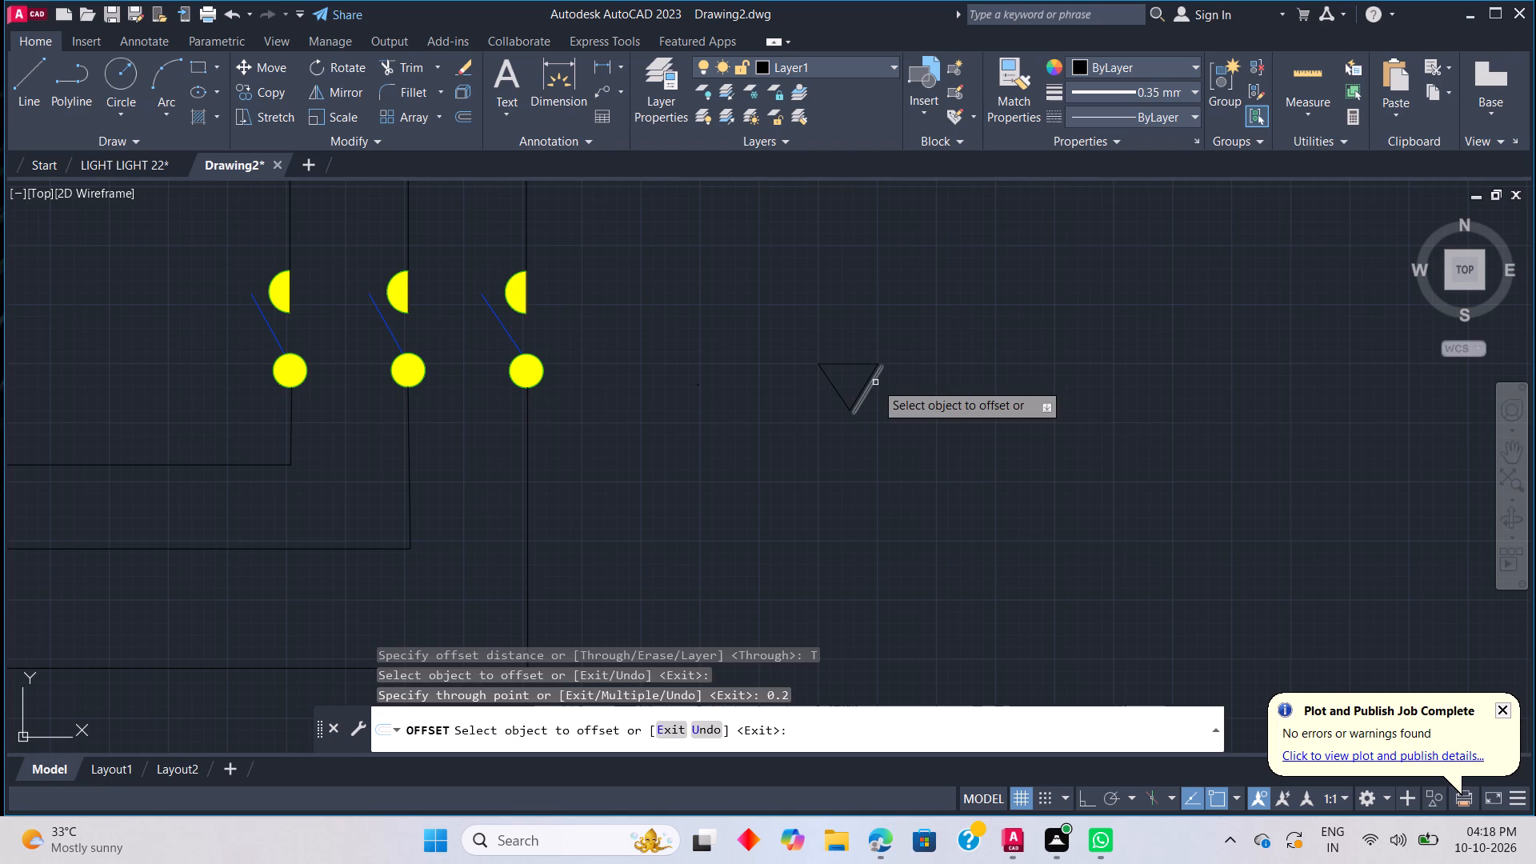
key("Escape")
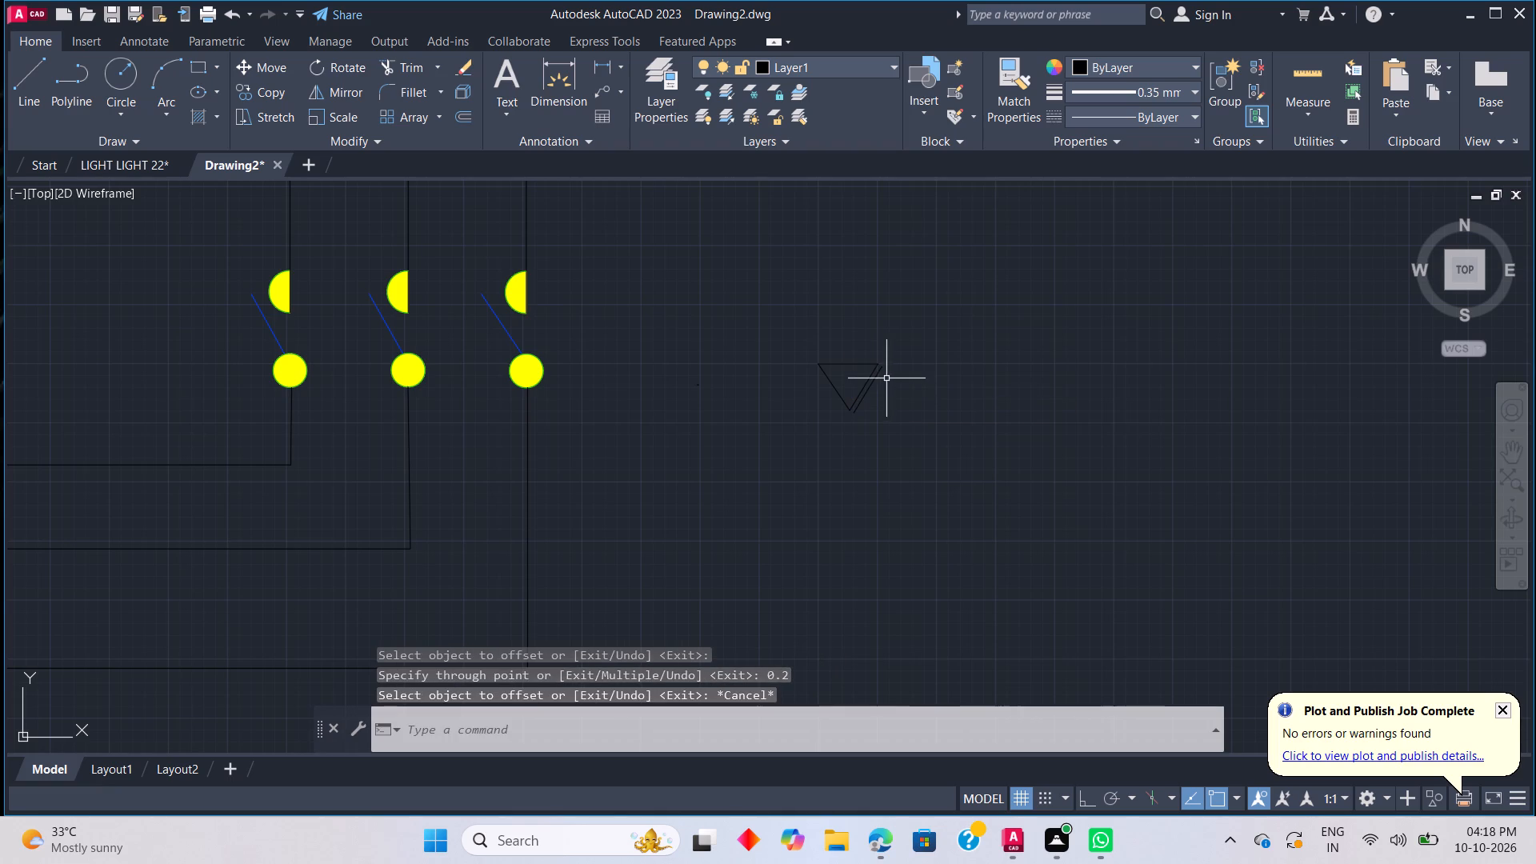
Offset the triangle's horizontal top side outward by 0.2, using the Through option.
left_click(846, 363)
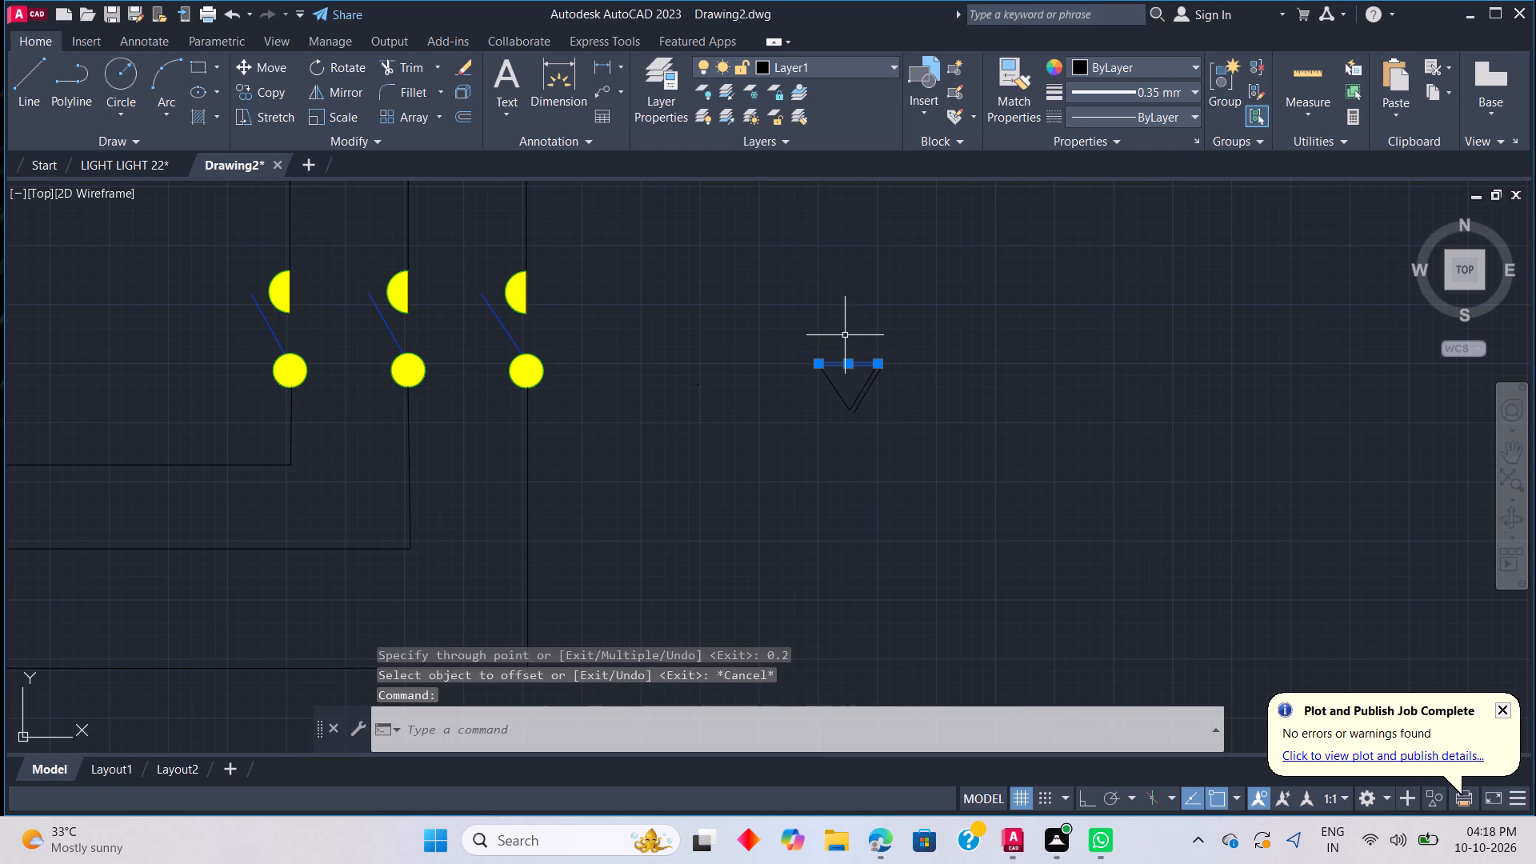
key("Escape")
key("space")
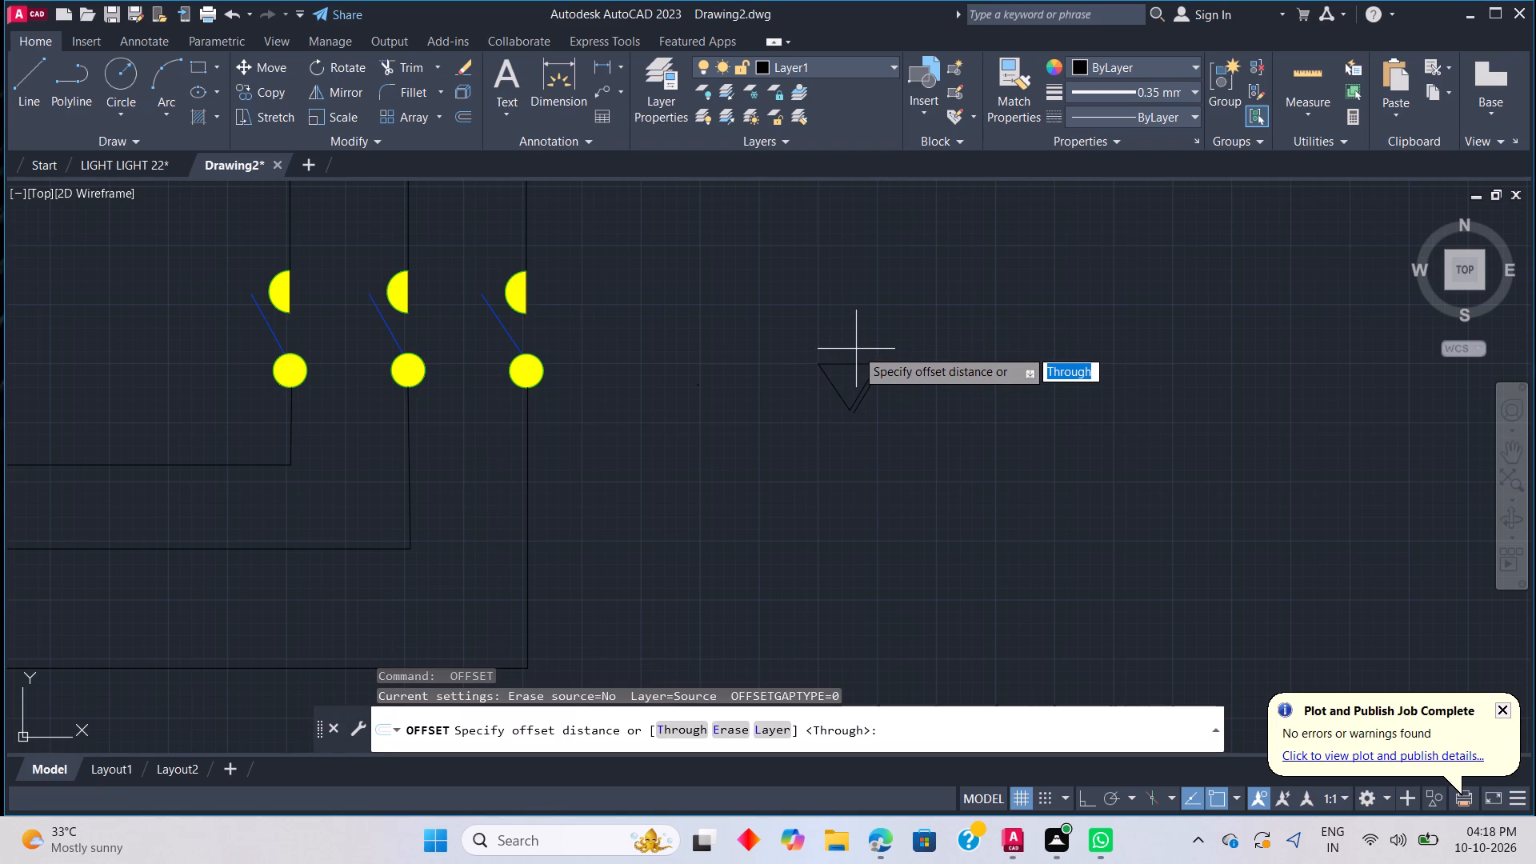
left_click(663, 723)
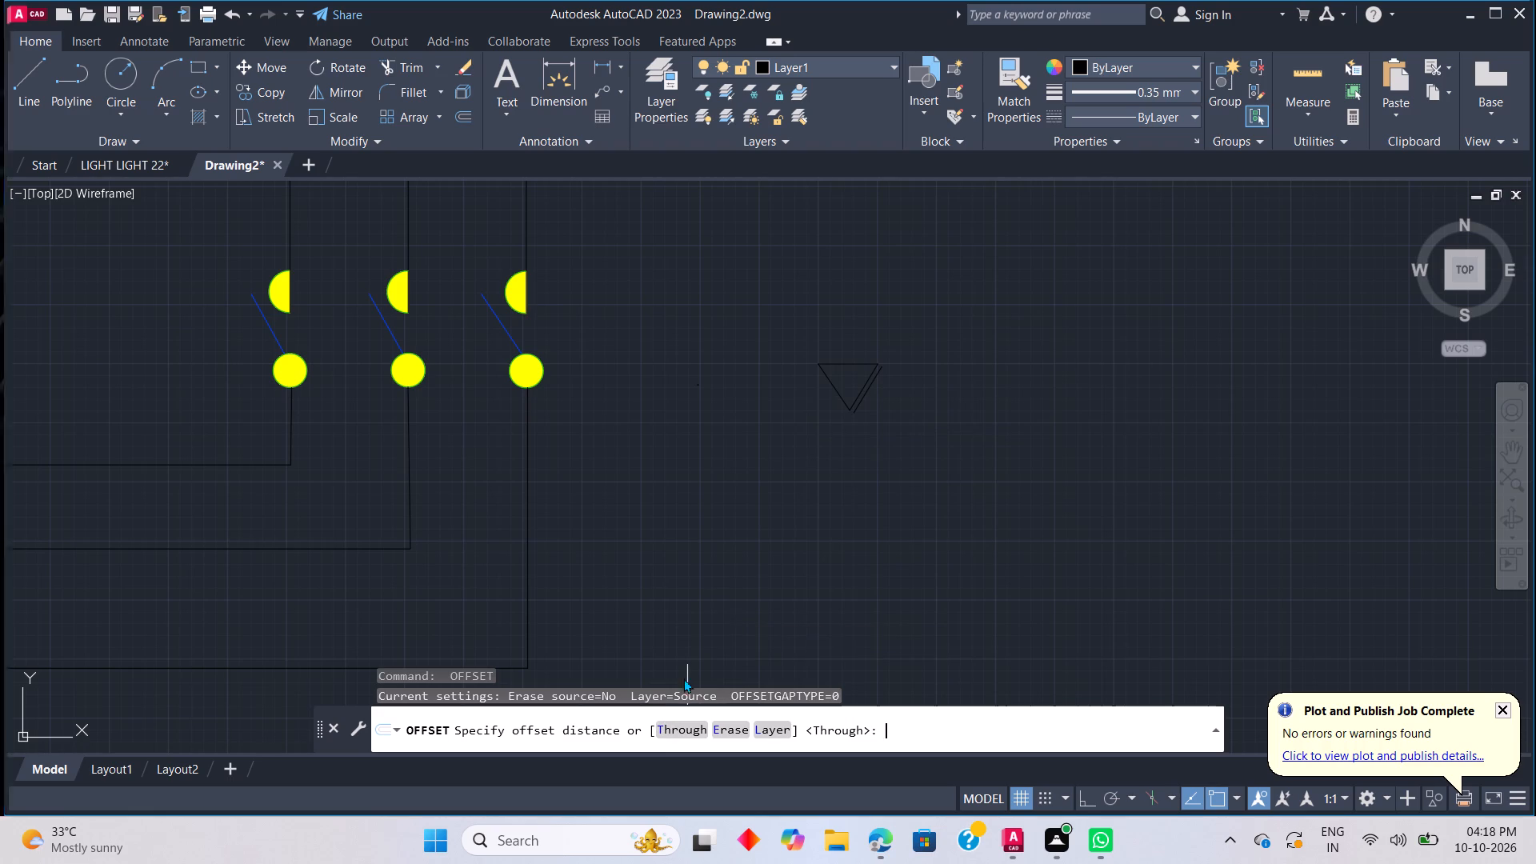
left_click(679, 734)
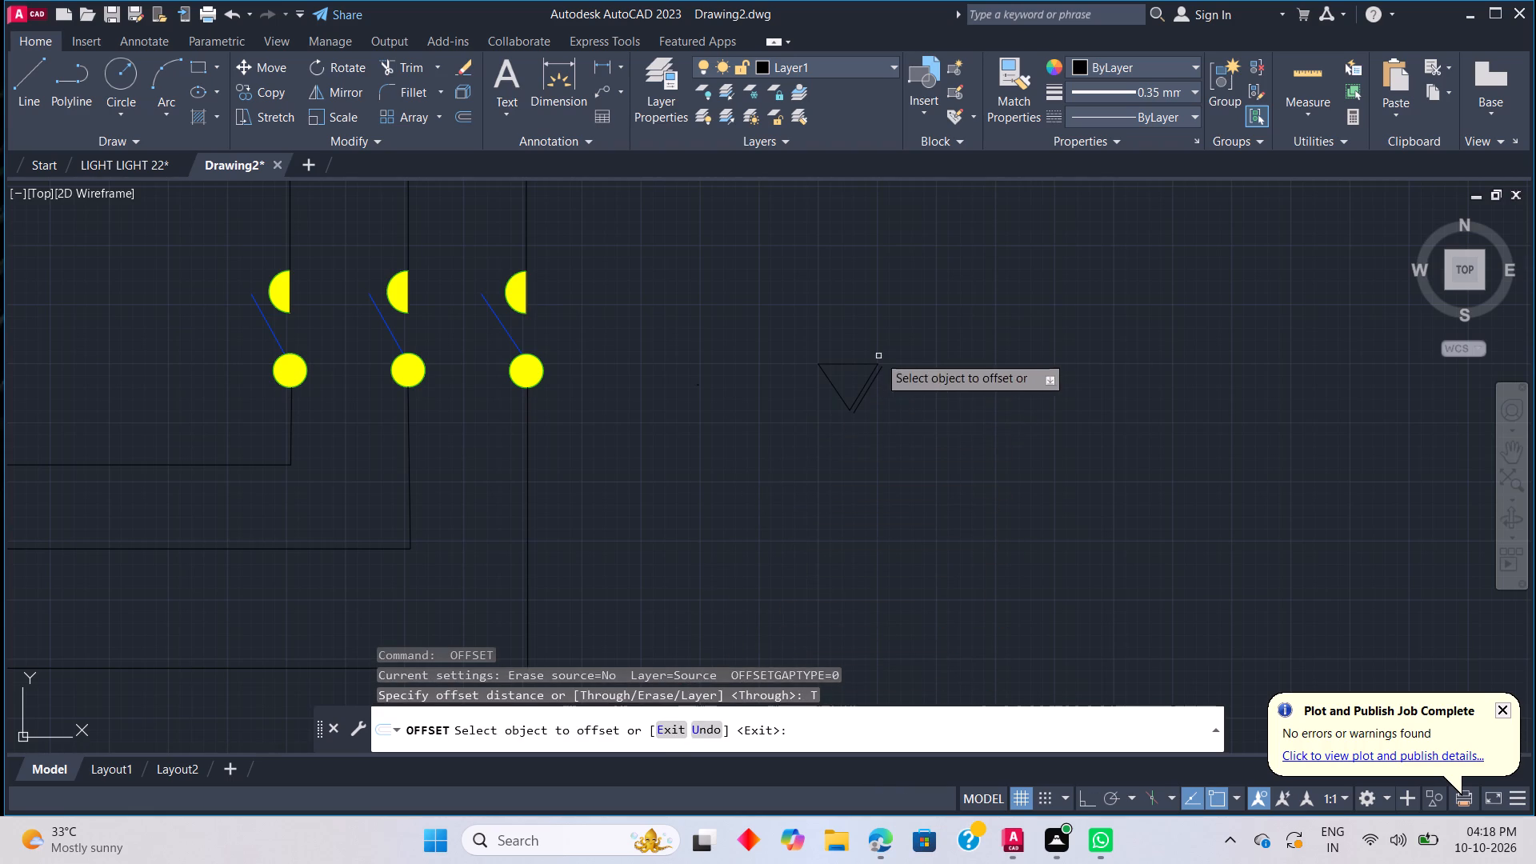
left_click(861, 366)
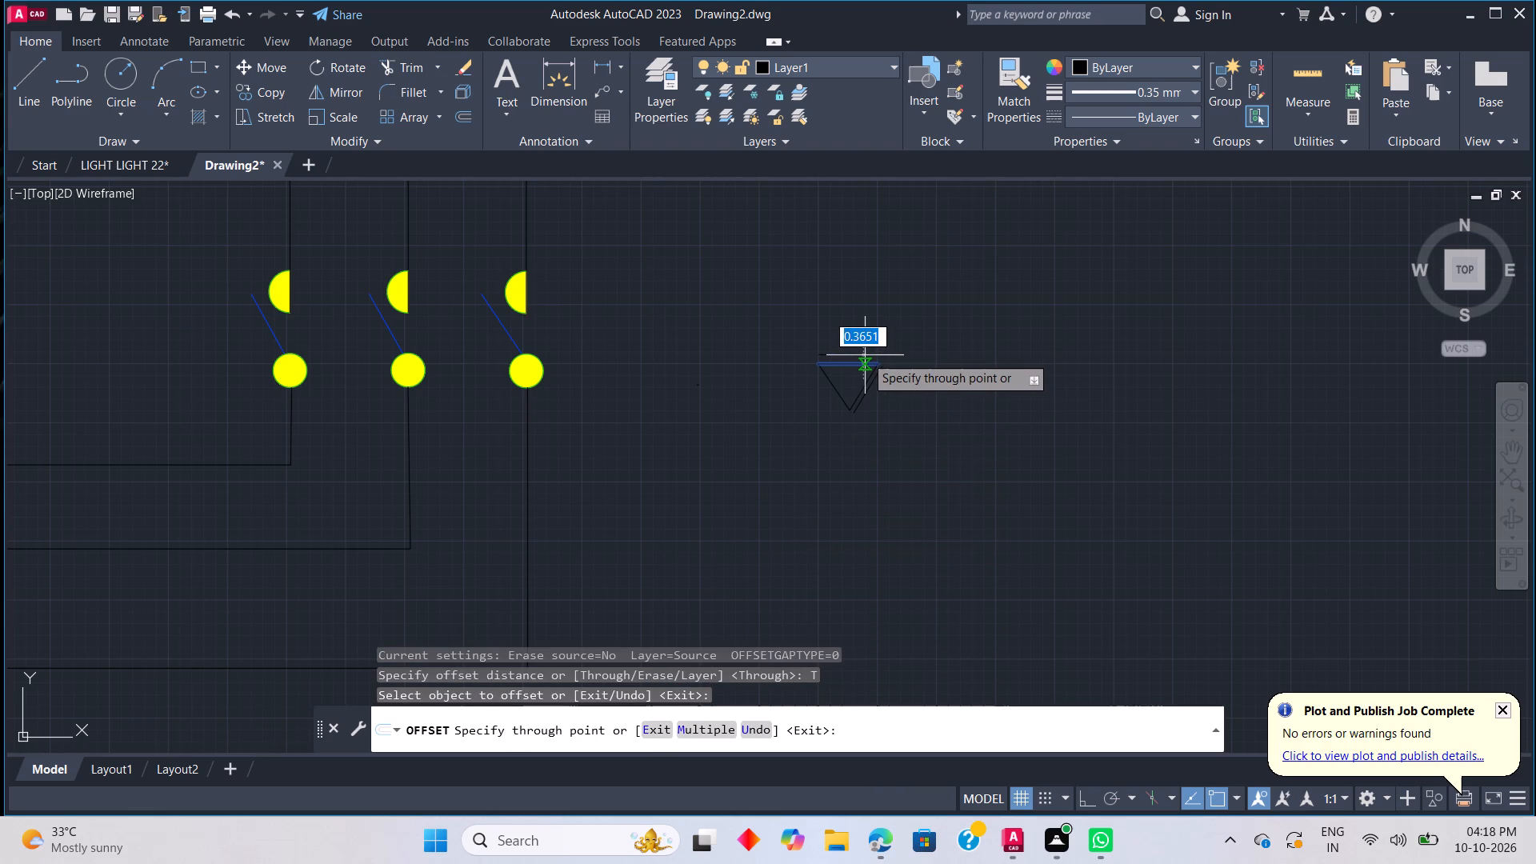
type("0.2")
key("Return")
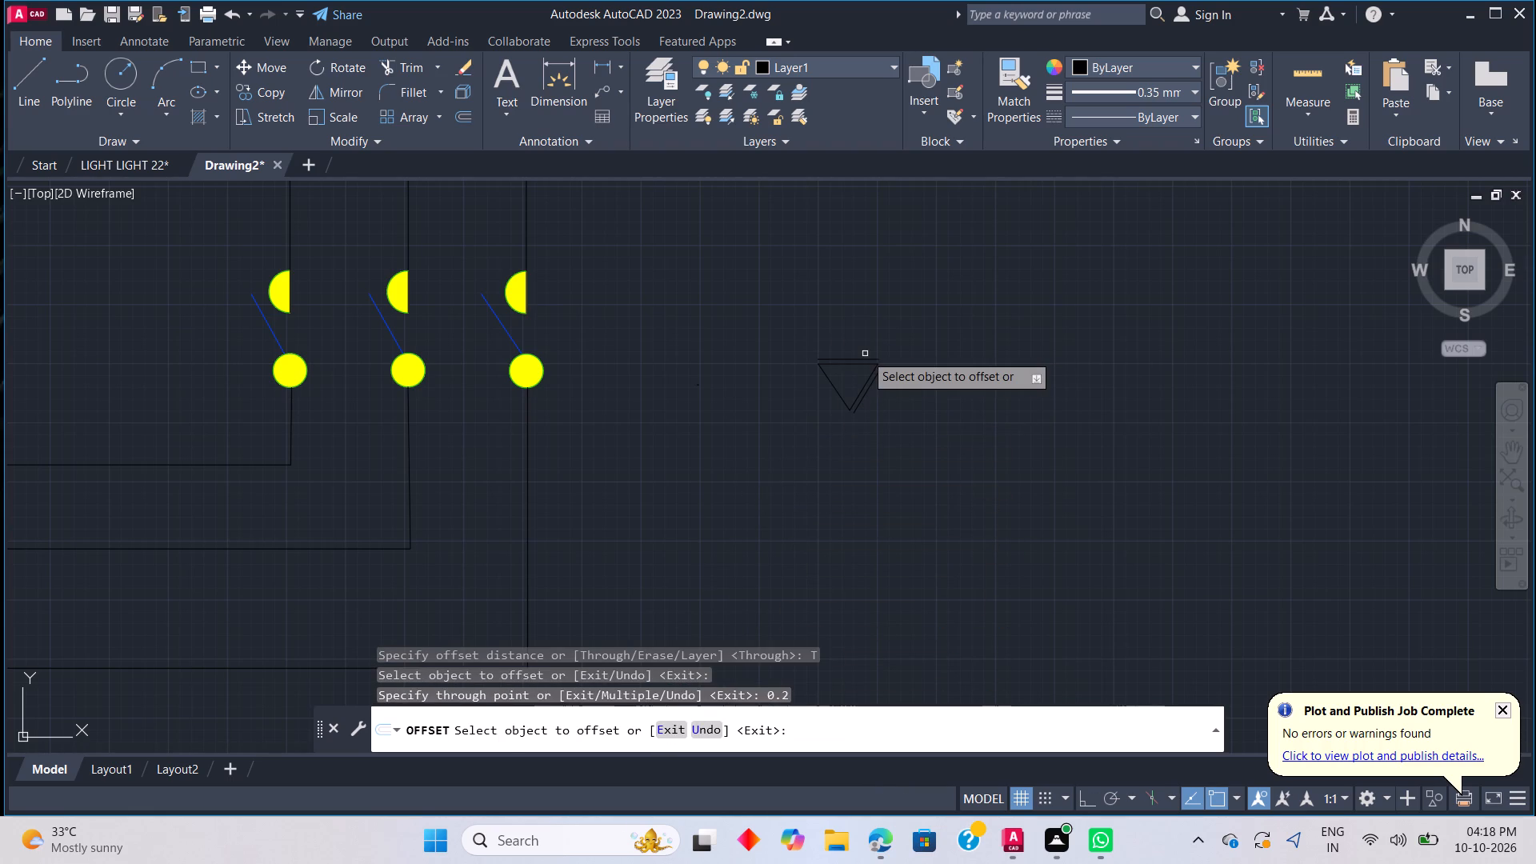
Offset the triangle's left sloping side outward by 0.2 and end the Offset command.
left_click(835, 387)
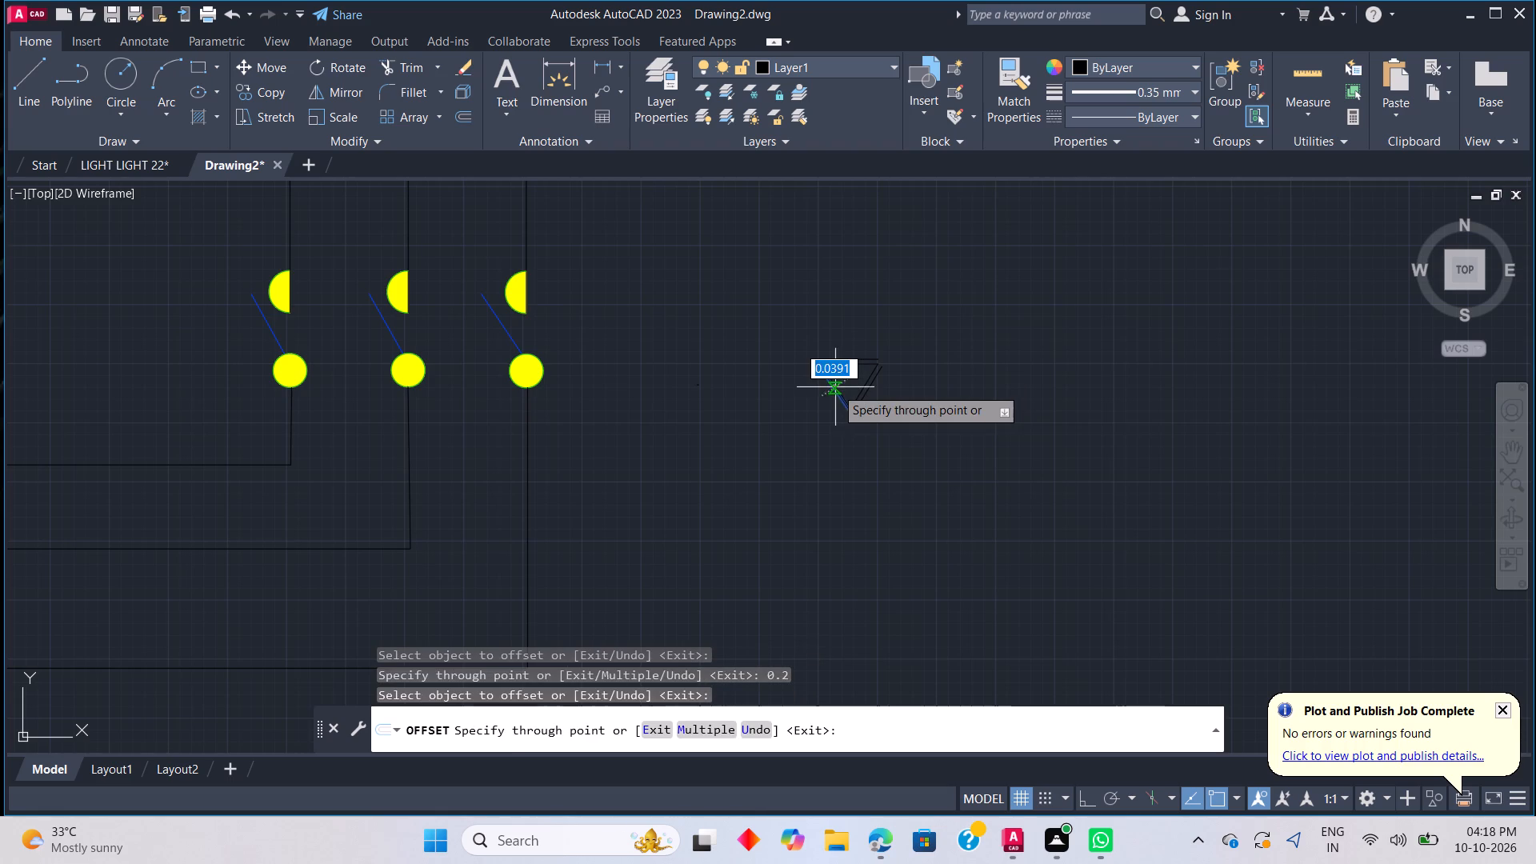
type("0.2")
key("Return")
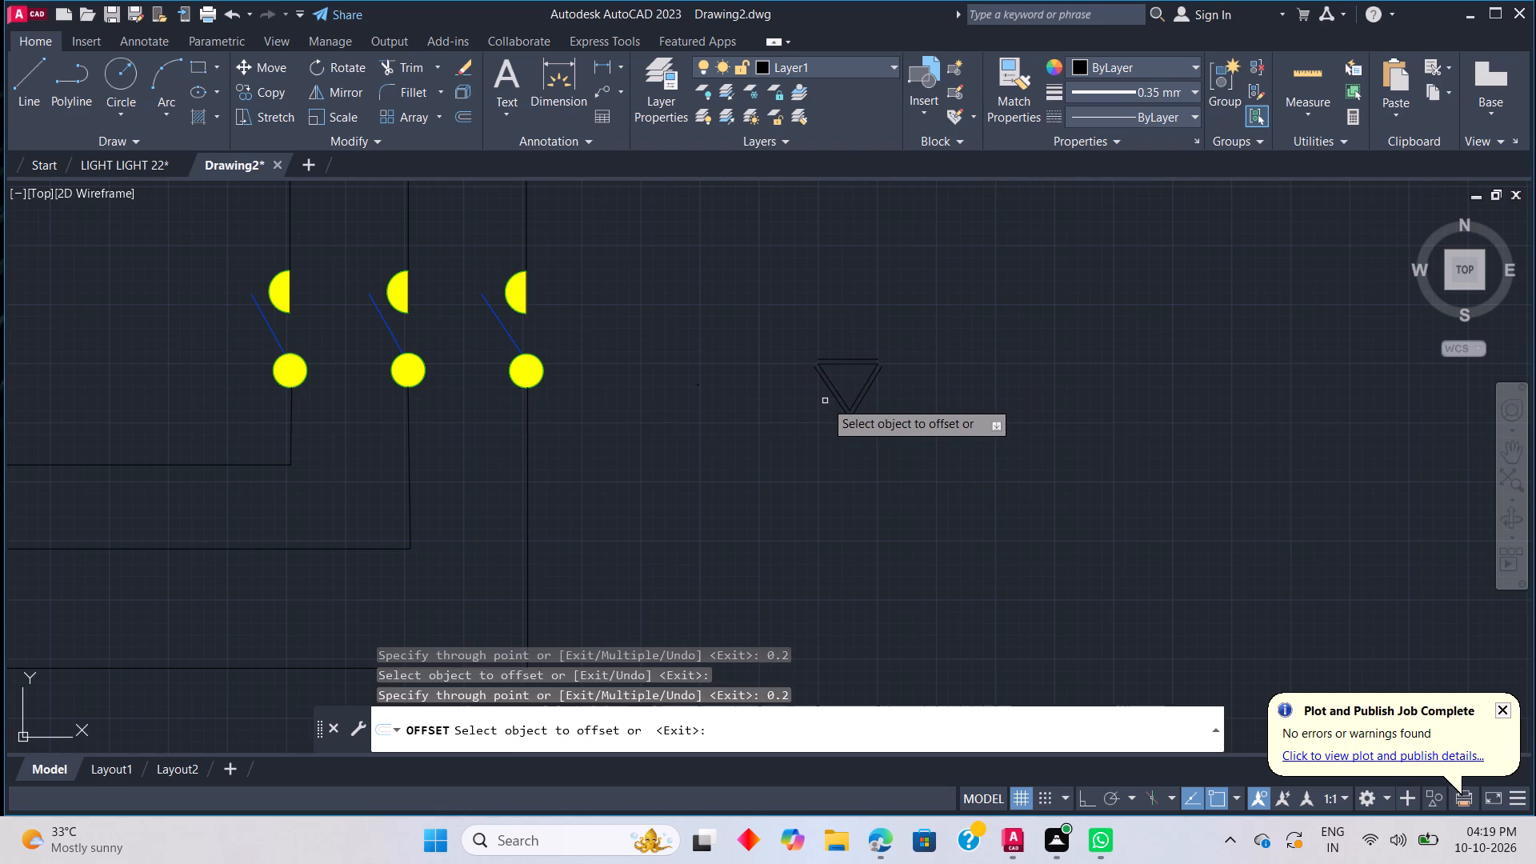
type("L")
key("space")
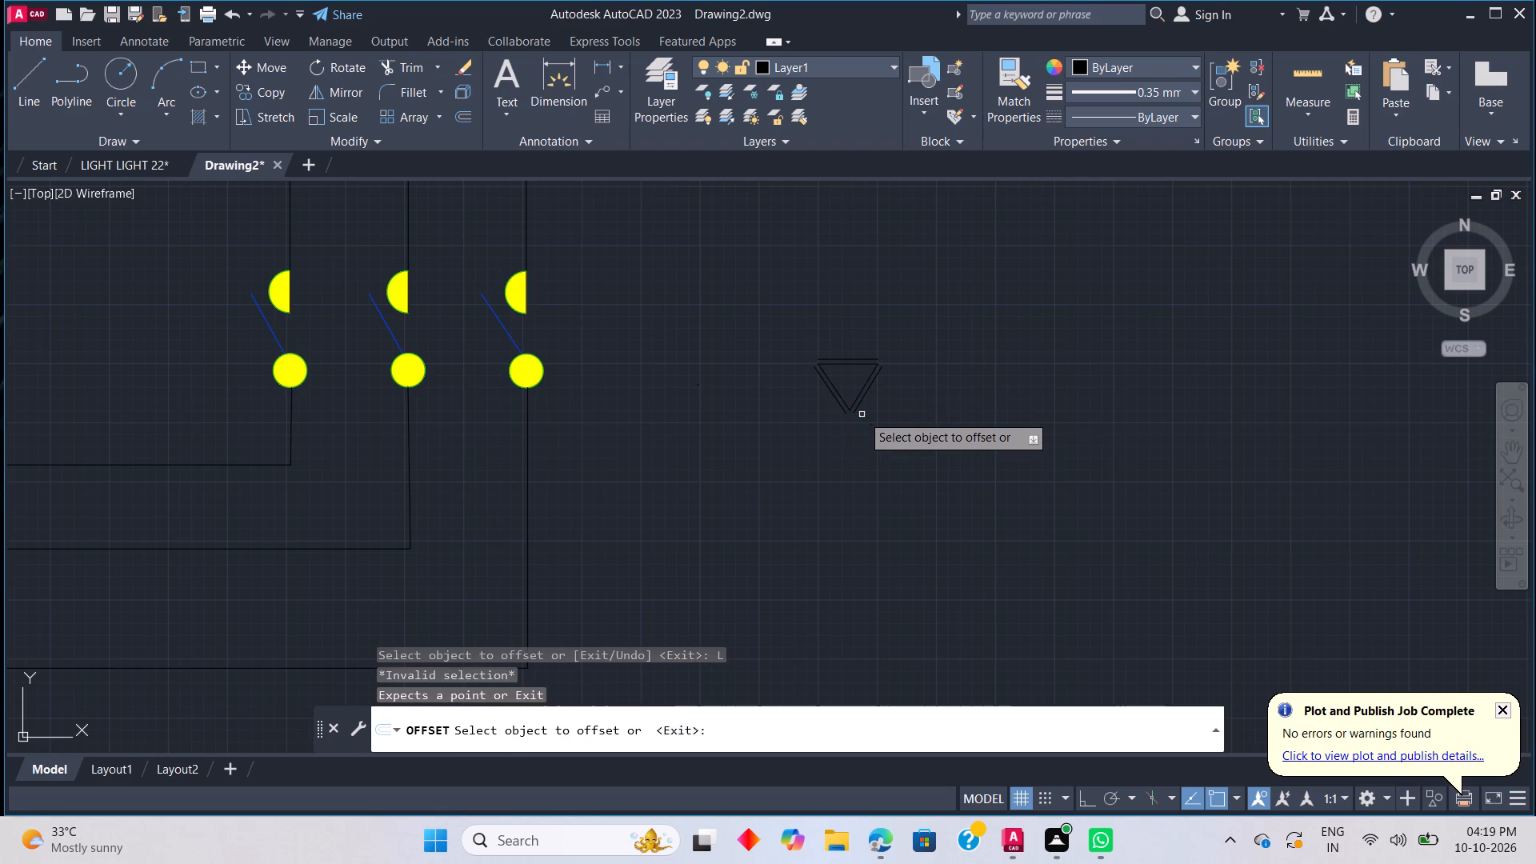
scroll(842, 370, "up", 3)
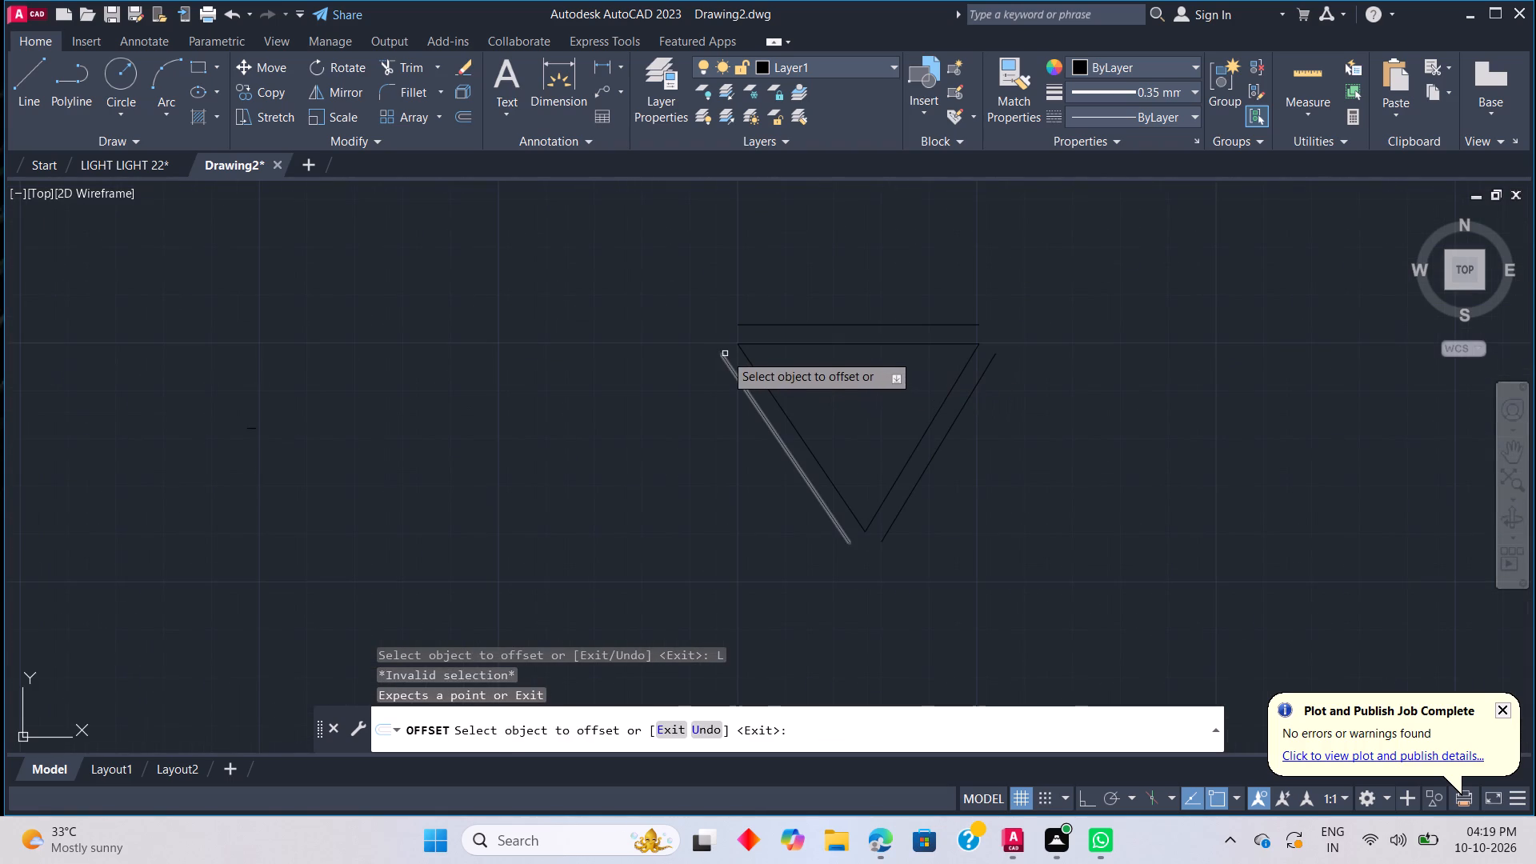
key("Escape")
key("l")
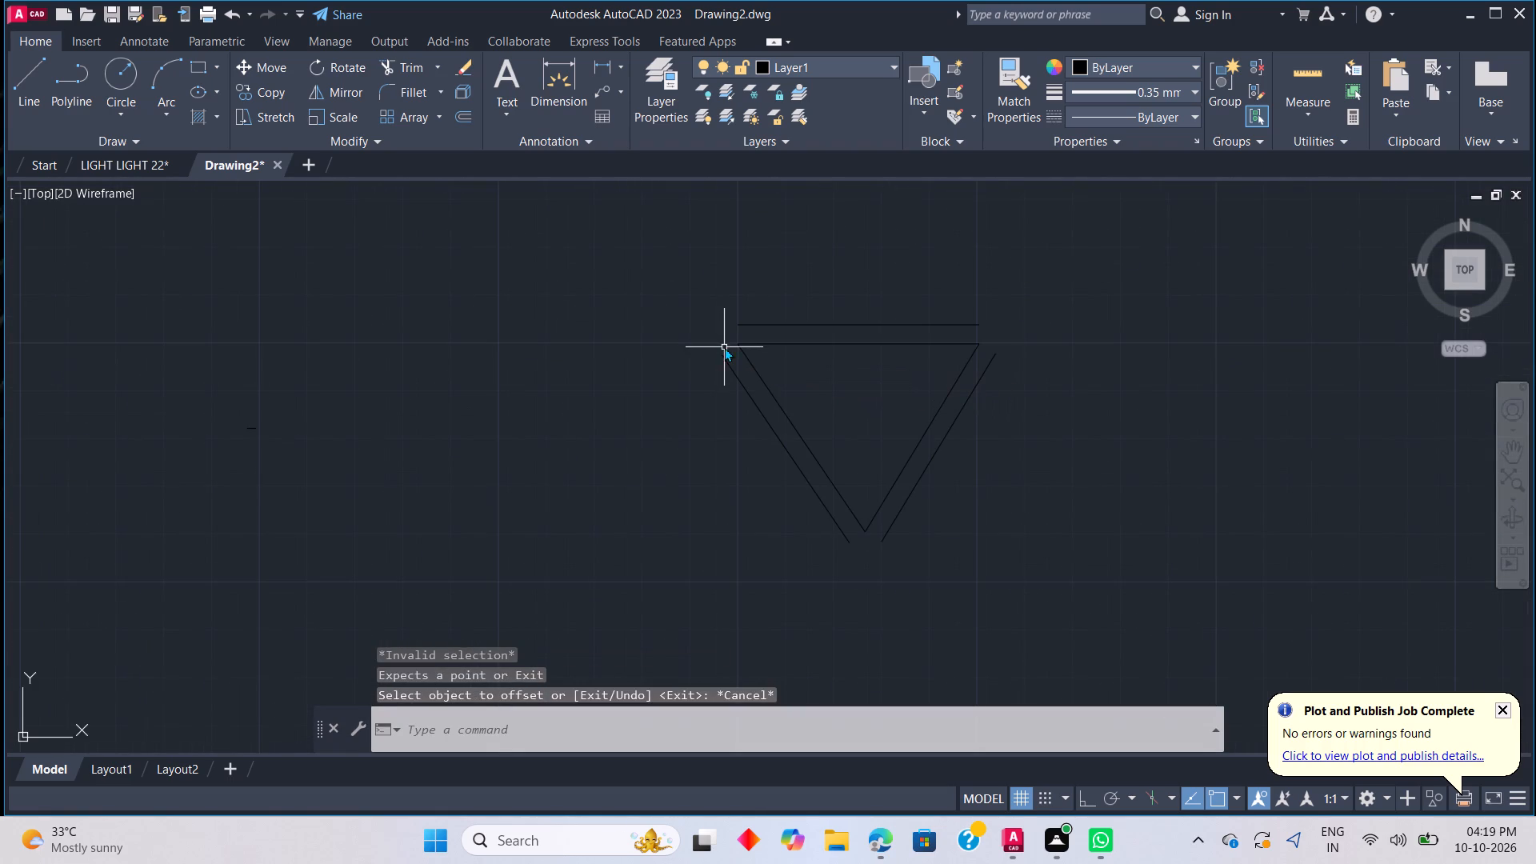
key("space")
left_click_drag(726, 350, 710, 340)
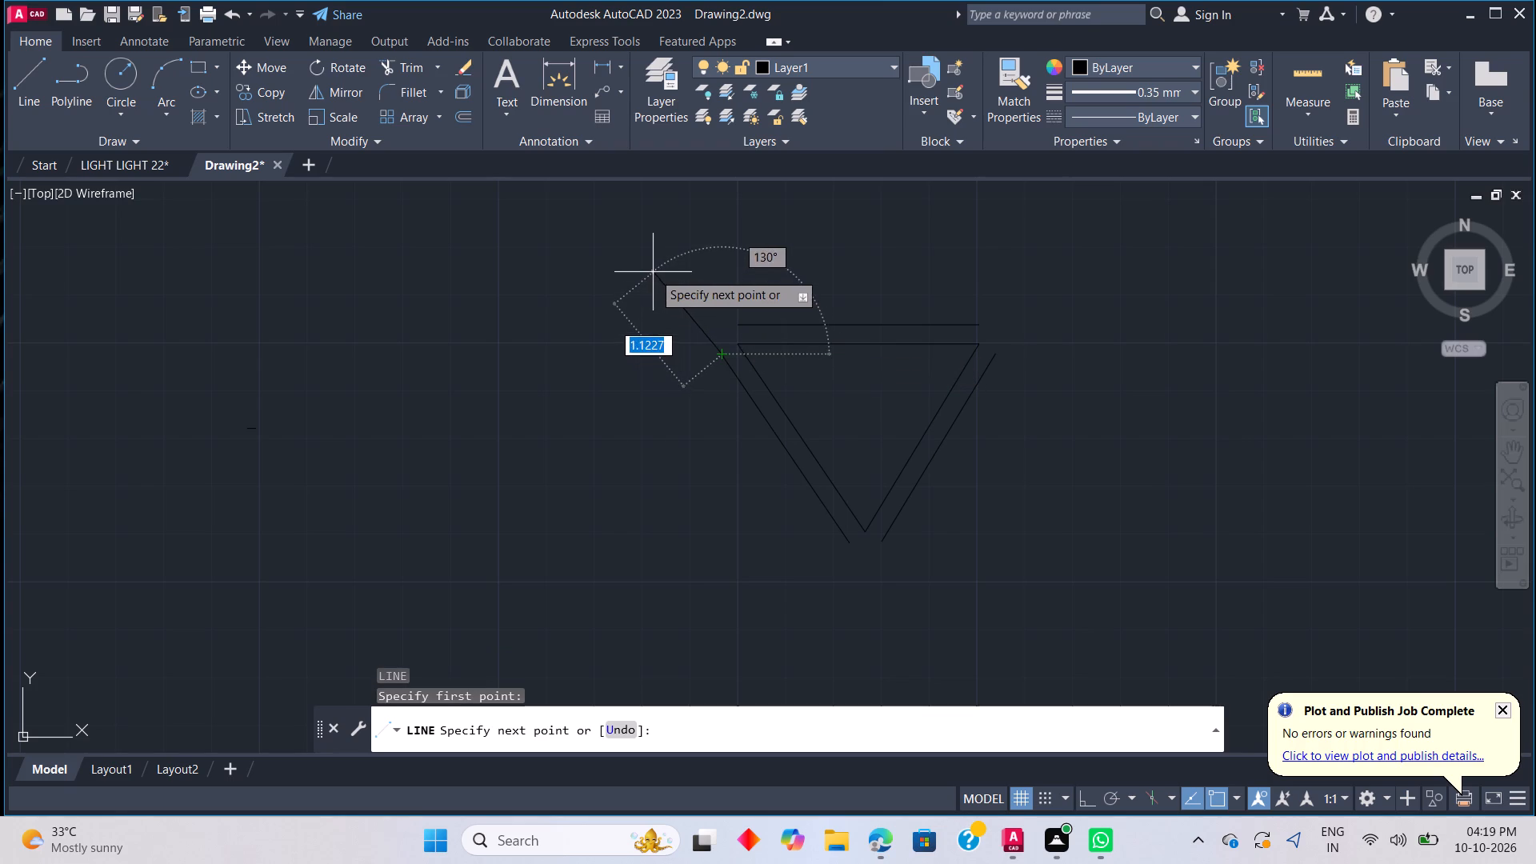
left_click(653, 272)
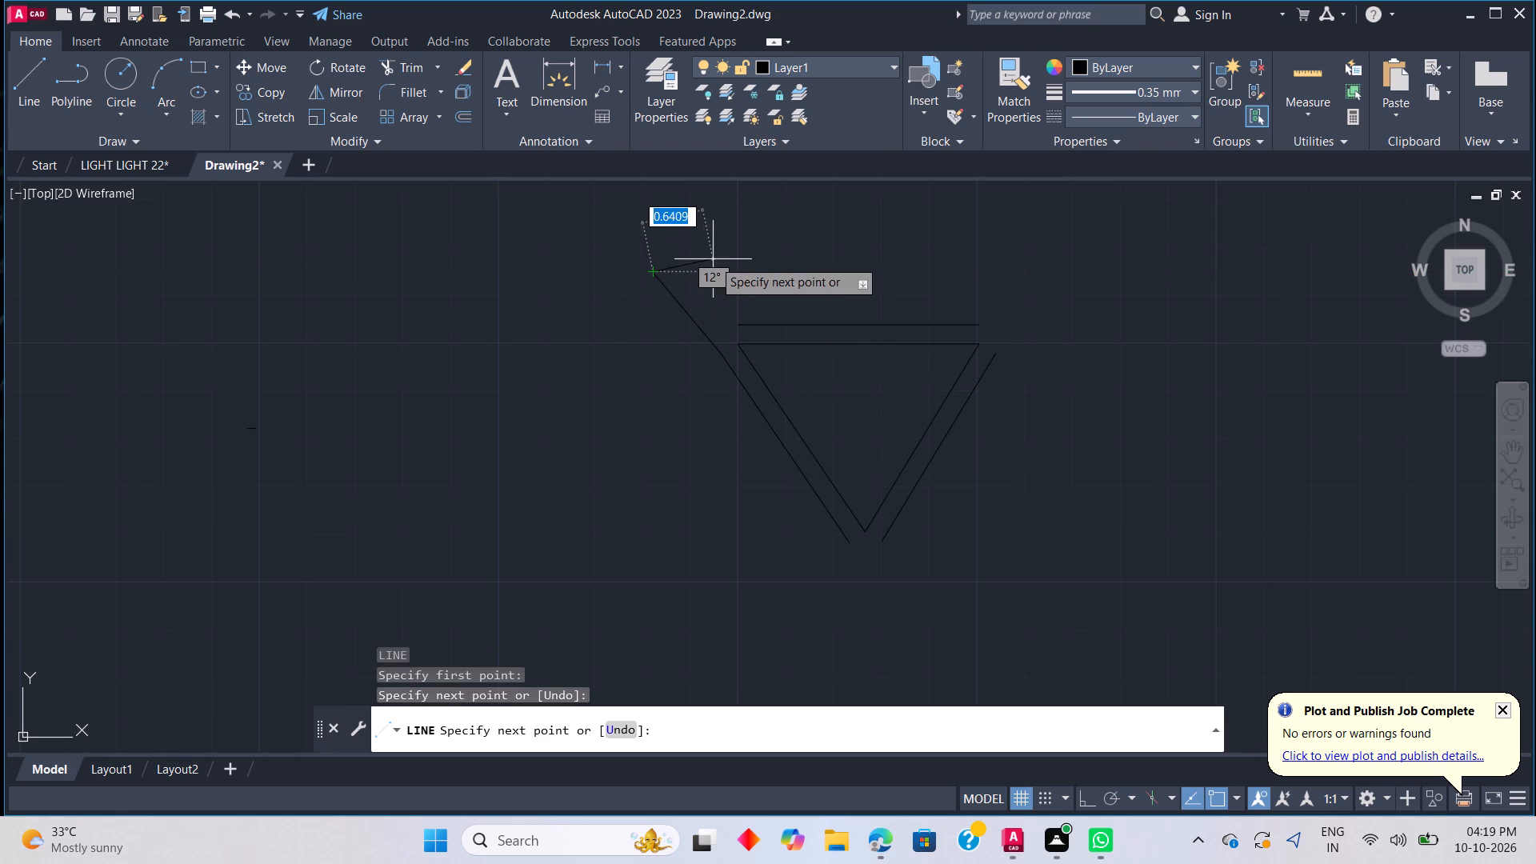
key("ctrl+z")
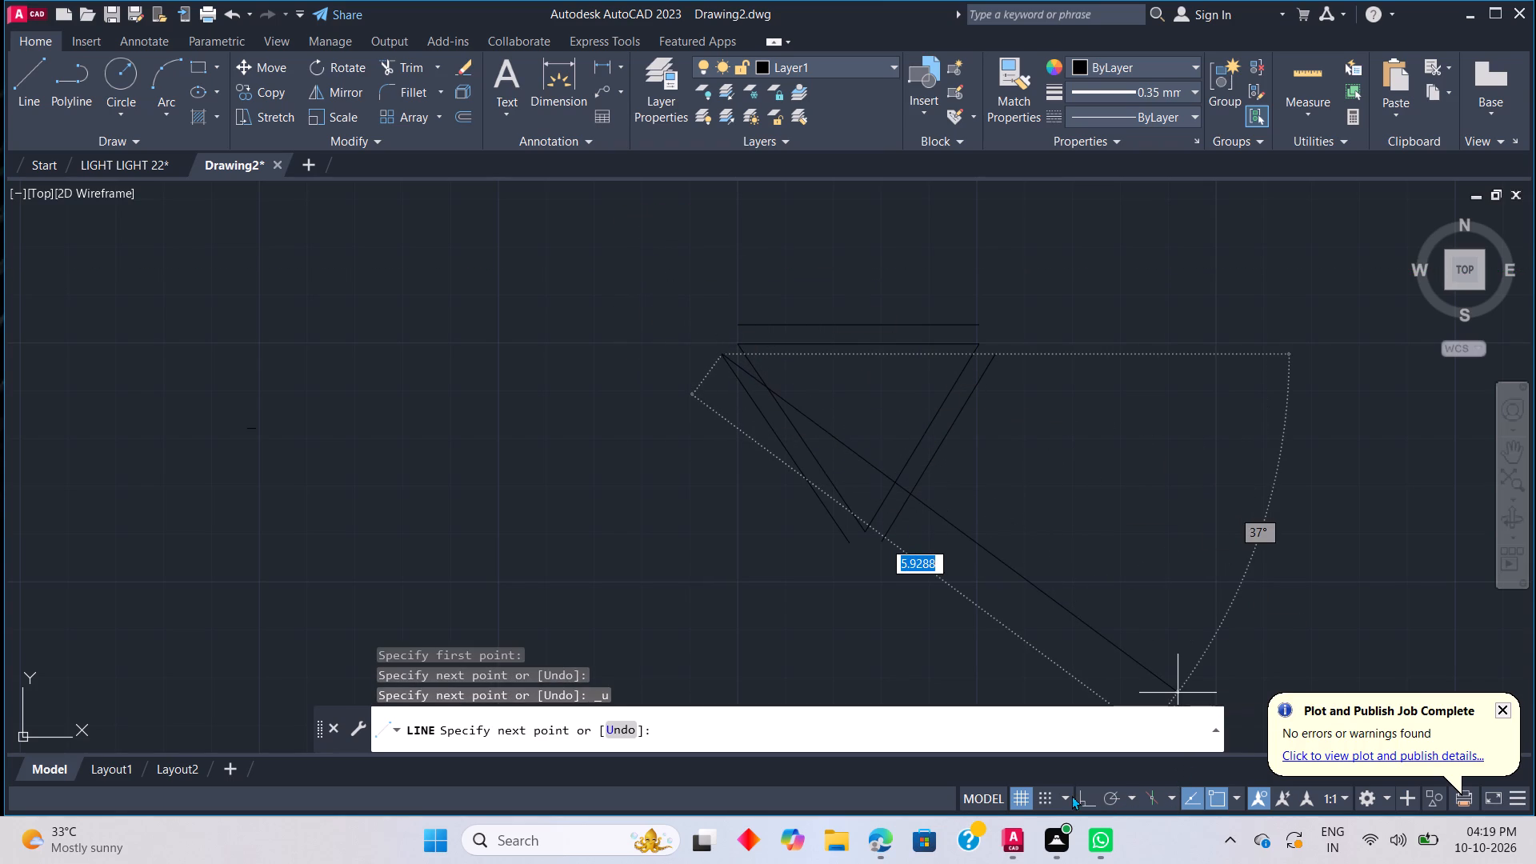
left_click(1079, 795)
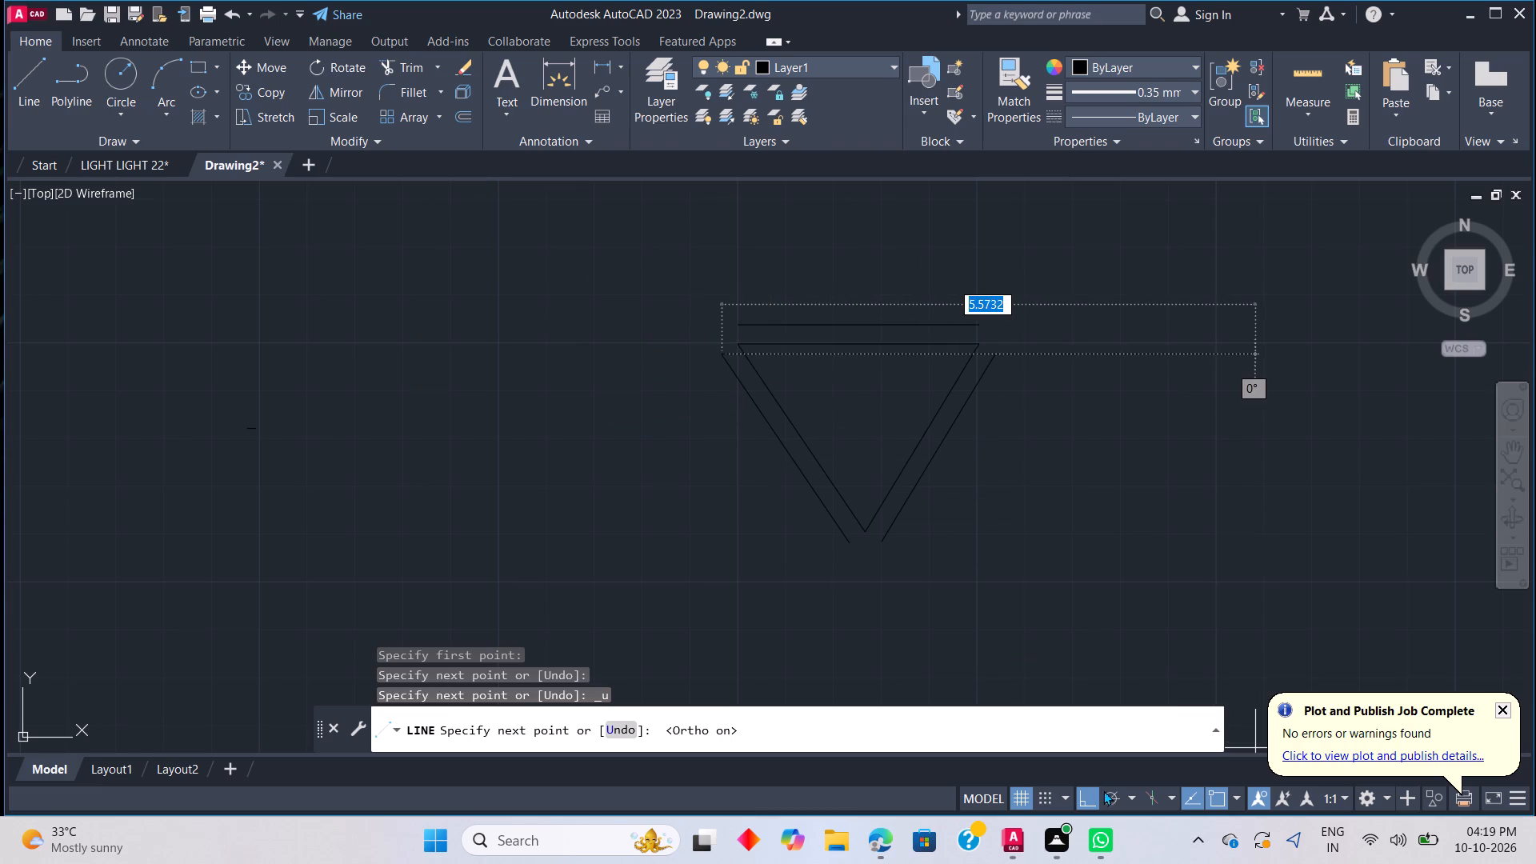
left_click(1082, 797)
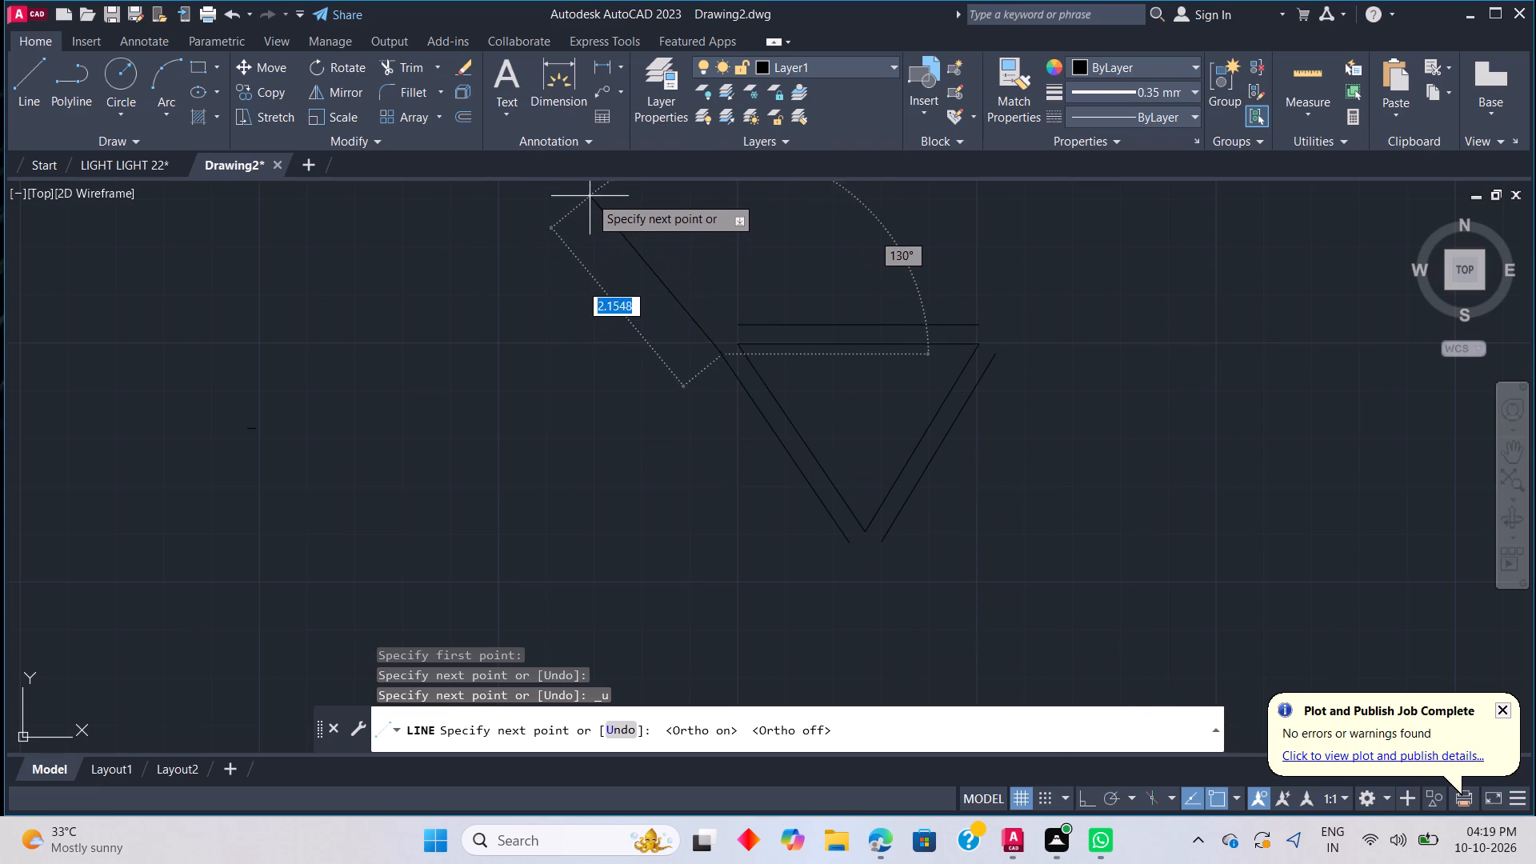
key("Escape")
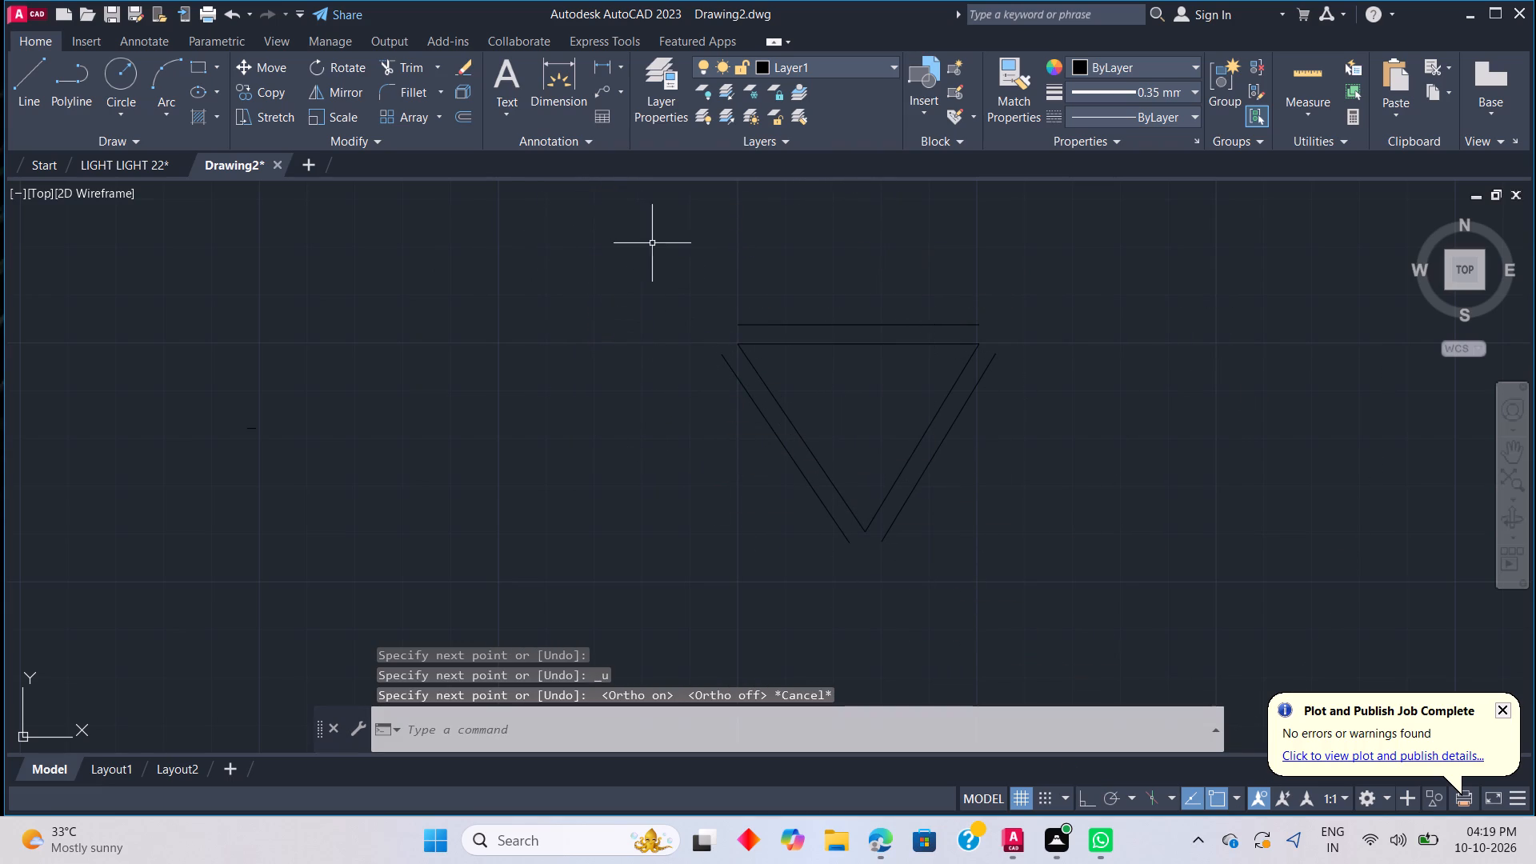
With Ortho on, draw horizontal lines outward from both ends of the outer top line, reaching past the triangle's corners.
key("l")
key("space")
left_click_drag(746, 322, 728, 322)
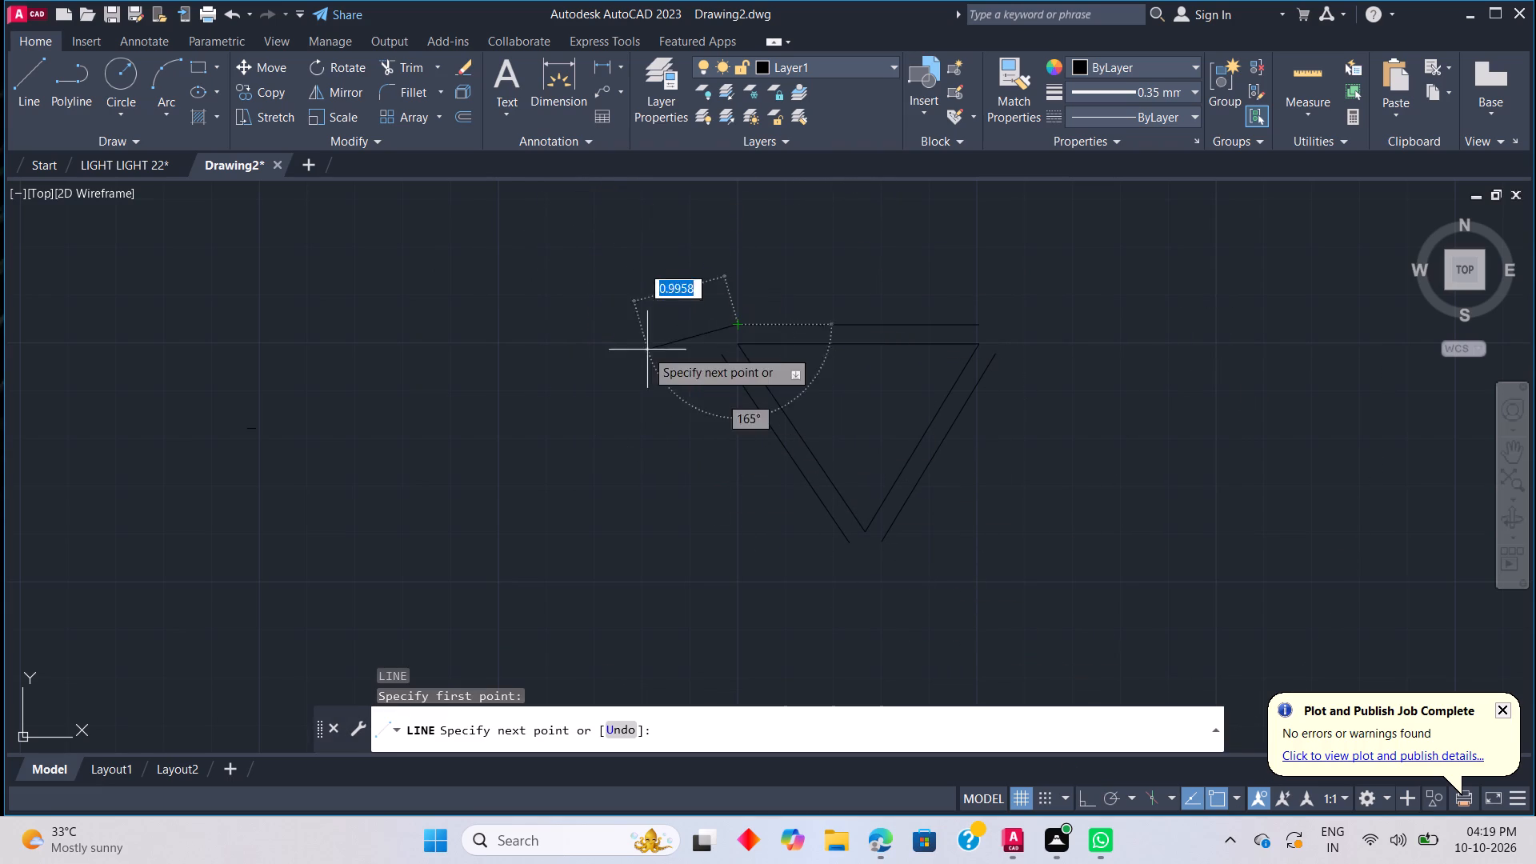
left_click(1086, 794)
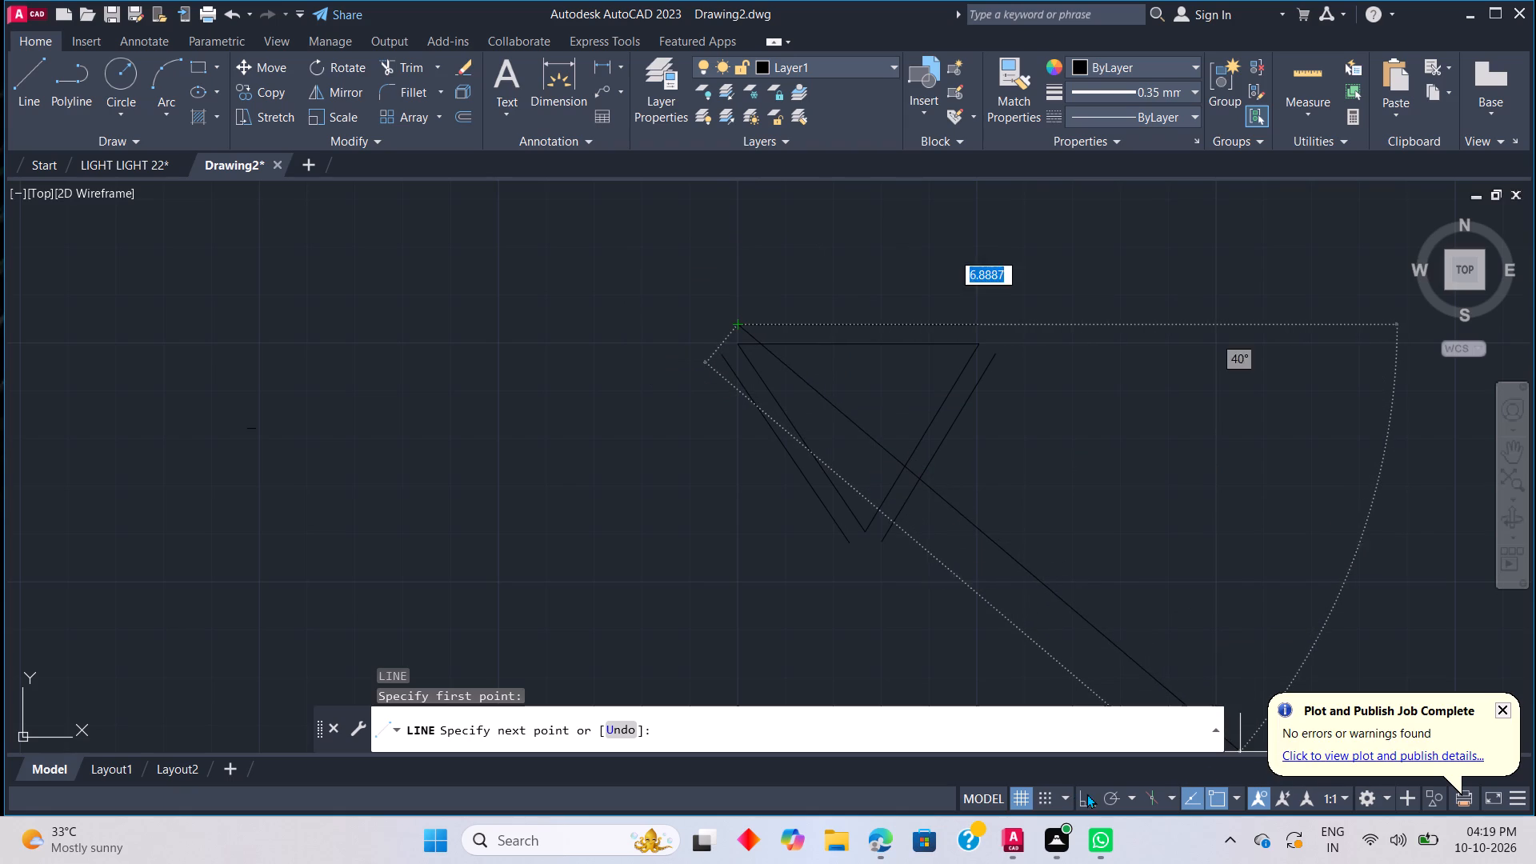
left_click(574, 387)
key("Escape")
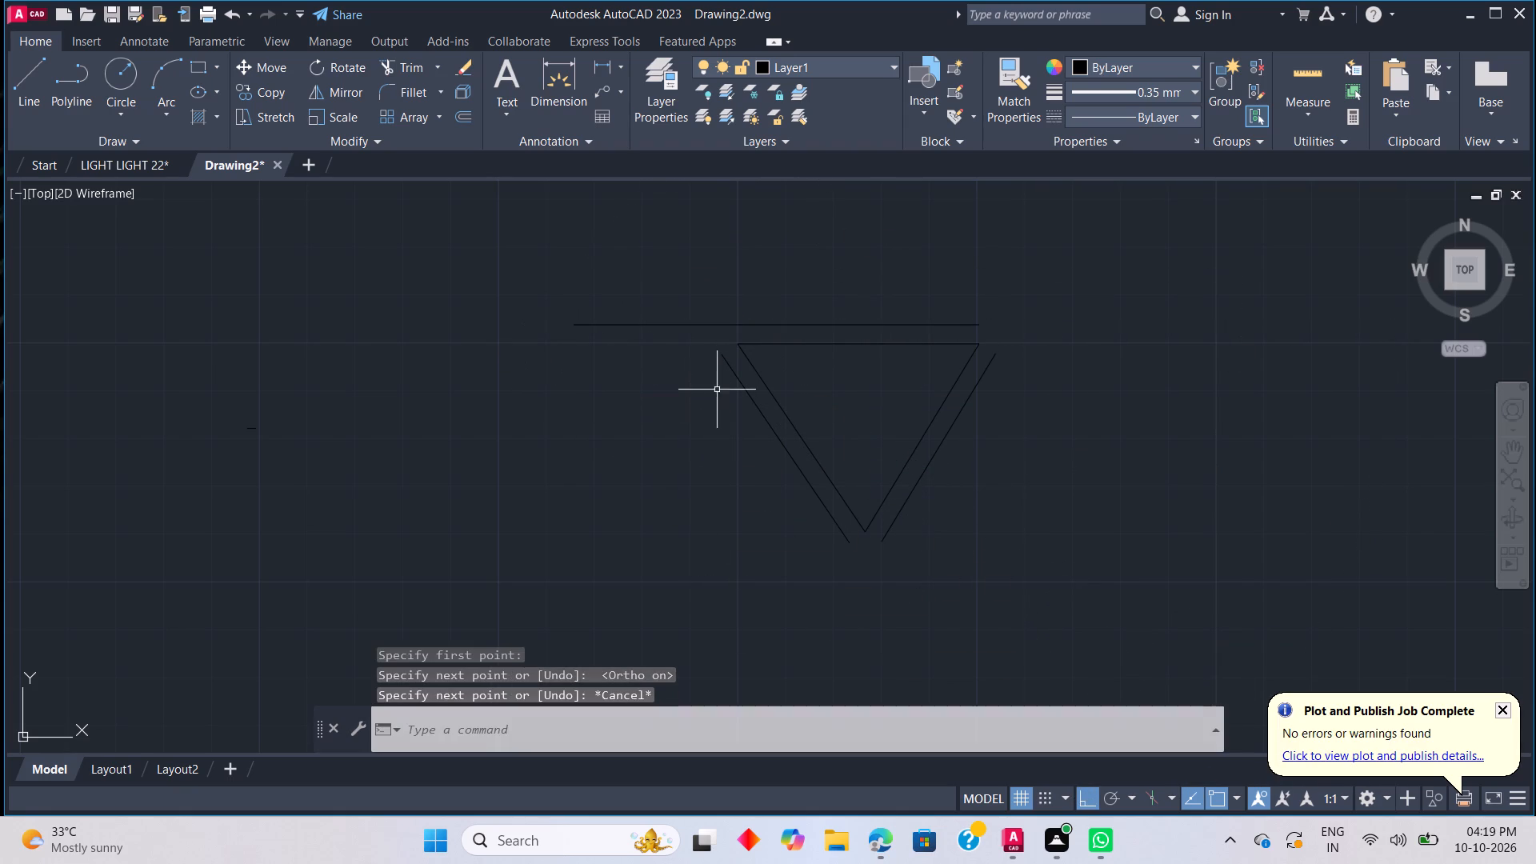
key("l")
key("space")
left_click(978, 323)
left_click(1132, 332)
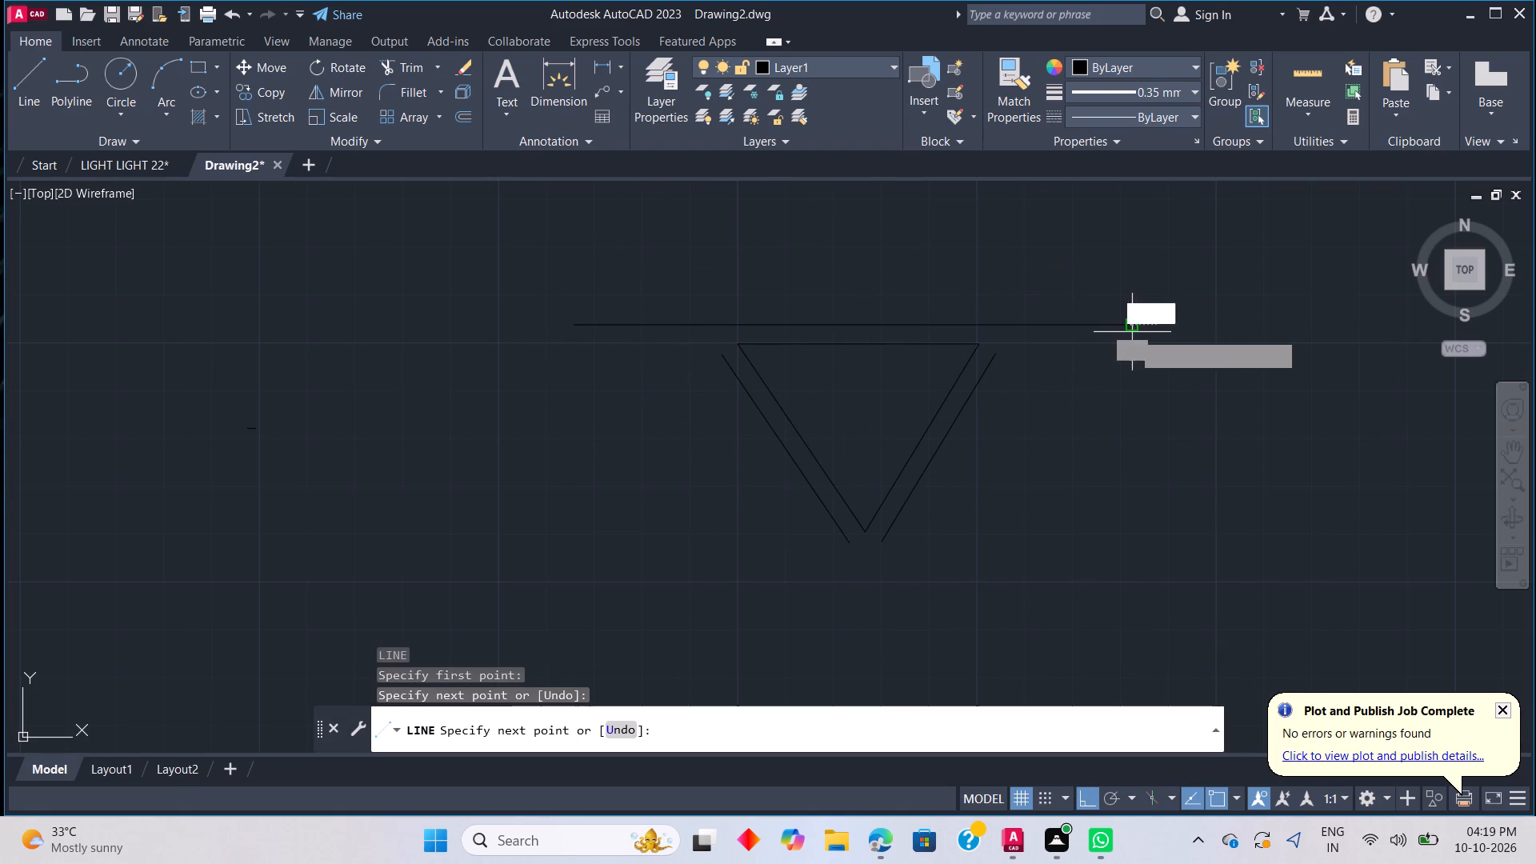
key("Escape")
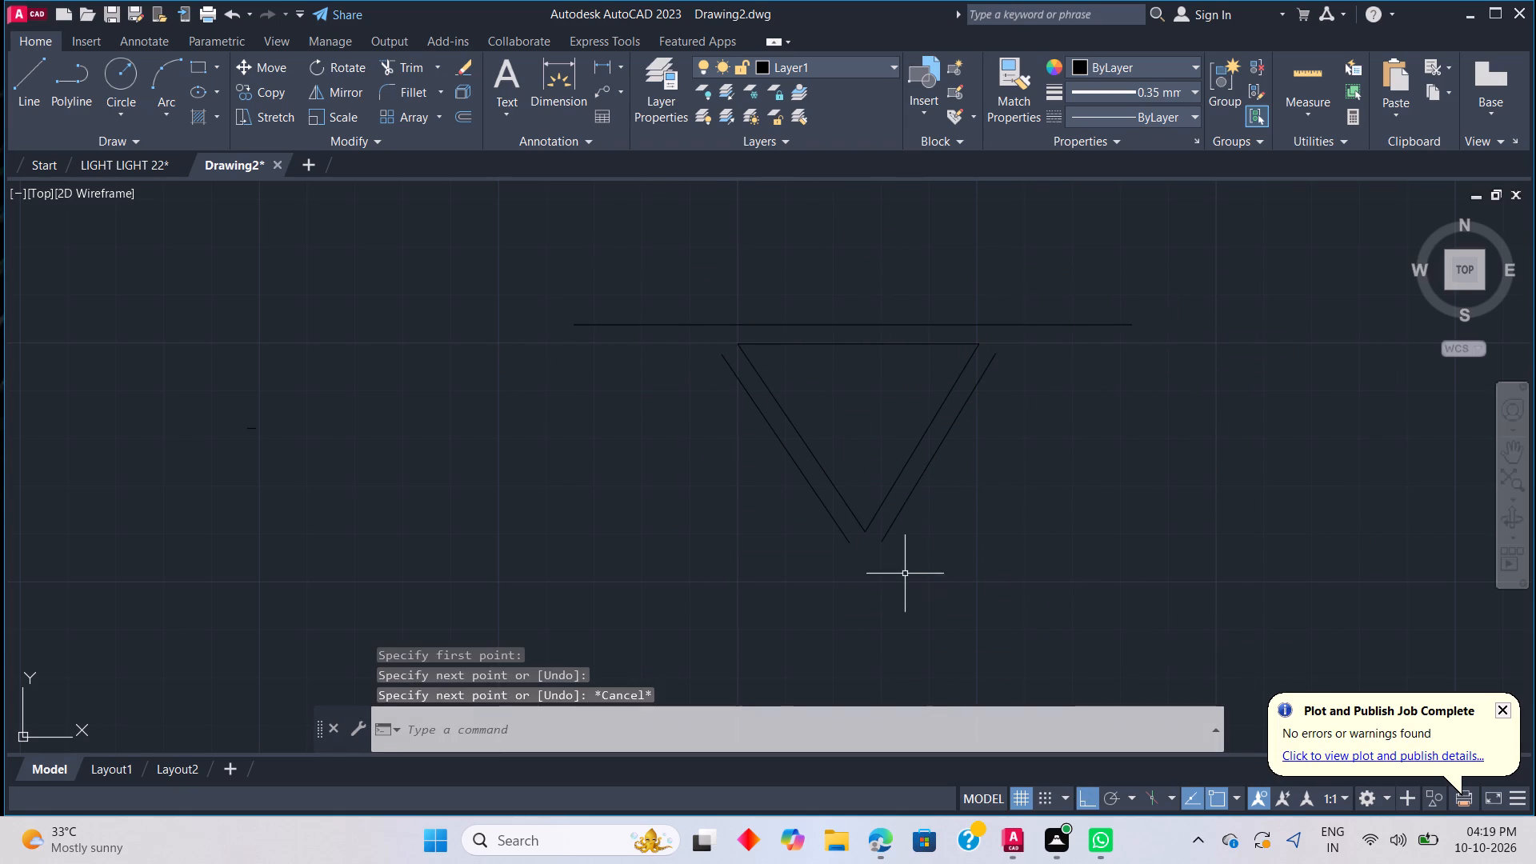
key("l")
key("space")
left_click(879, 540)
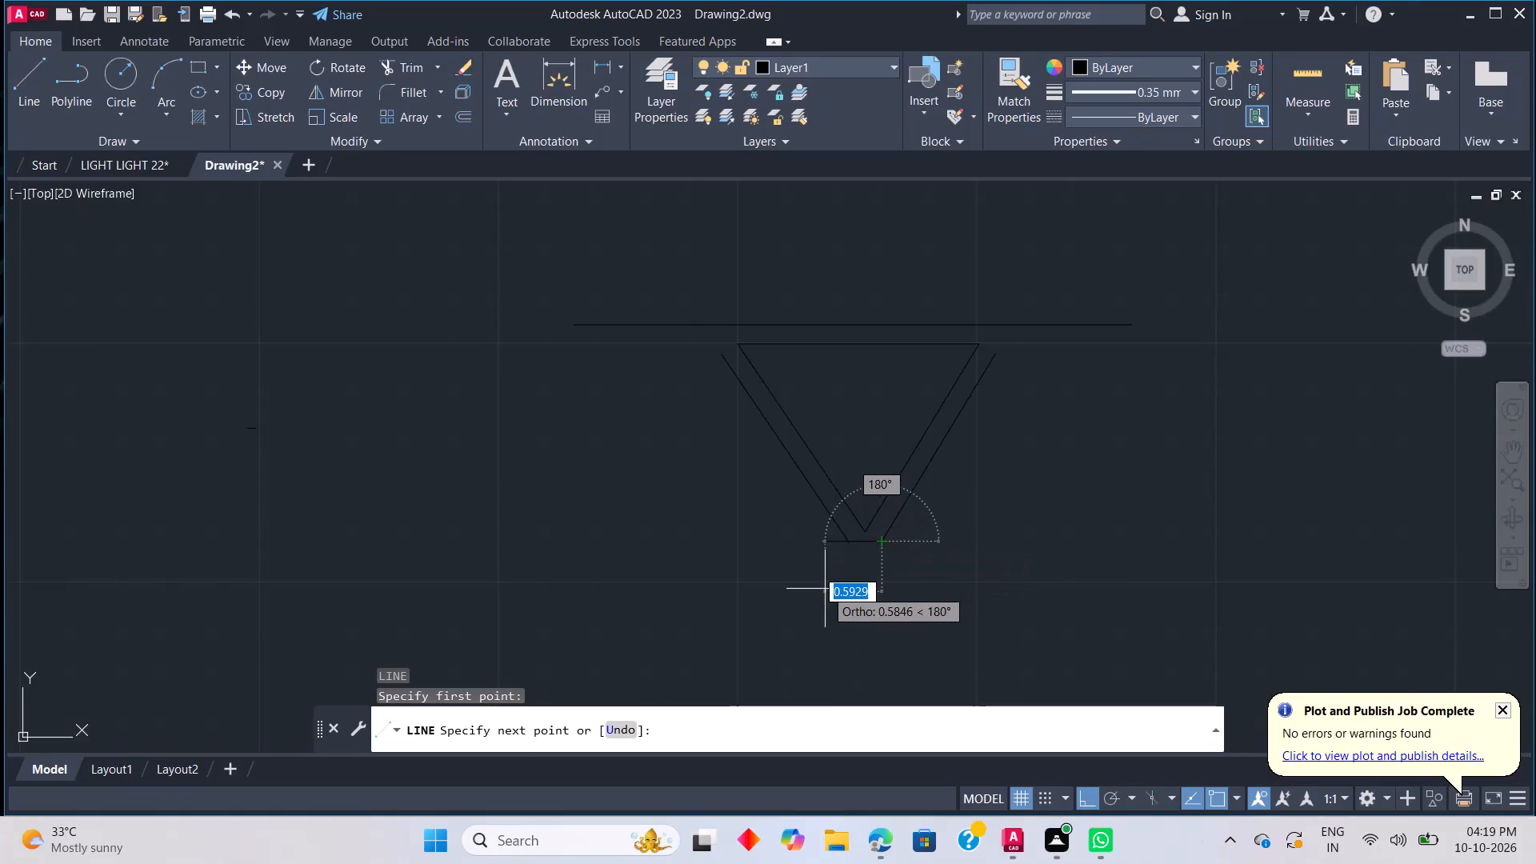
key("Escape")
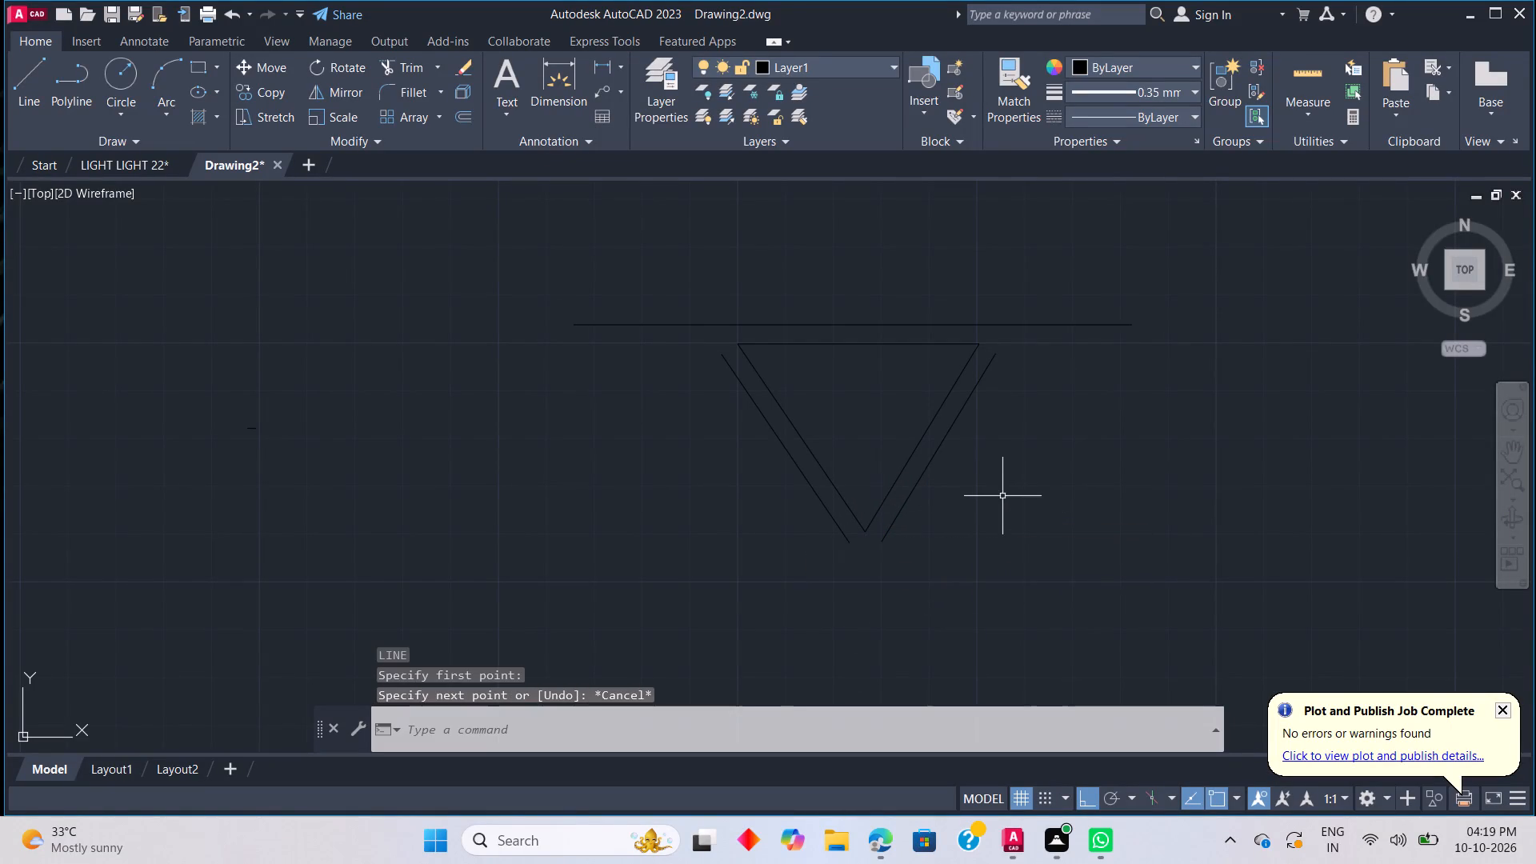
Extend both outer sloping lines up to the outer top line and trim the top line's overhangs at both corners.
type("EX")
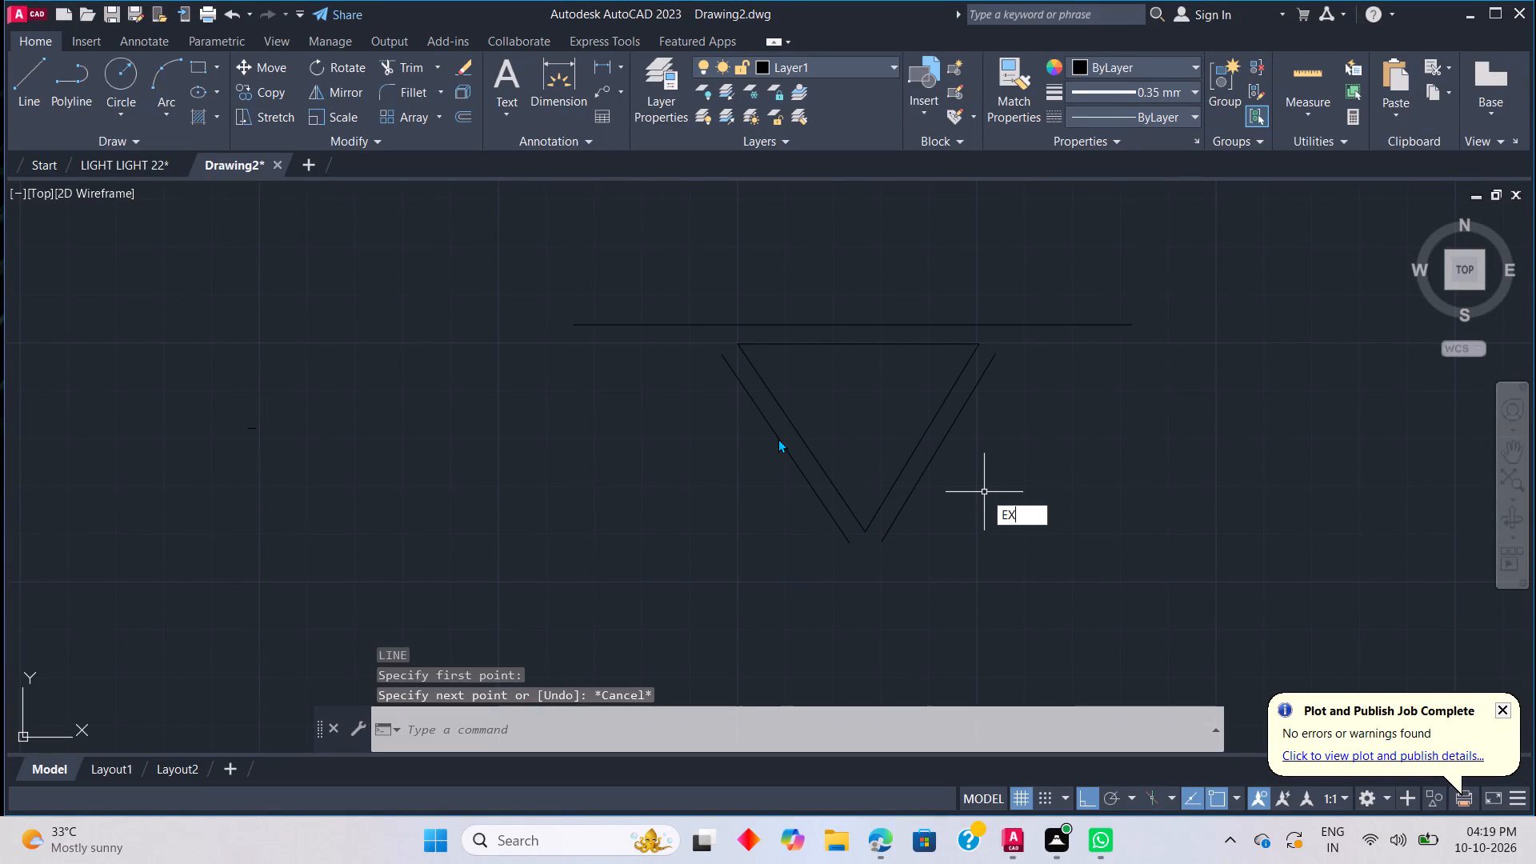
key("space")
left_click(778, 435)
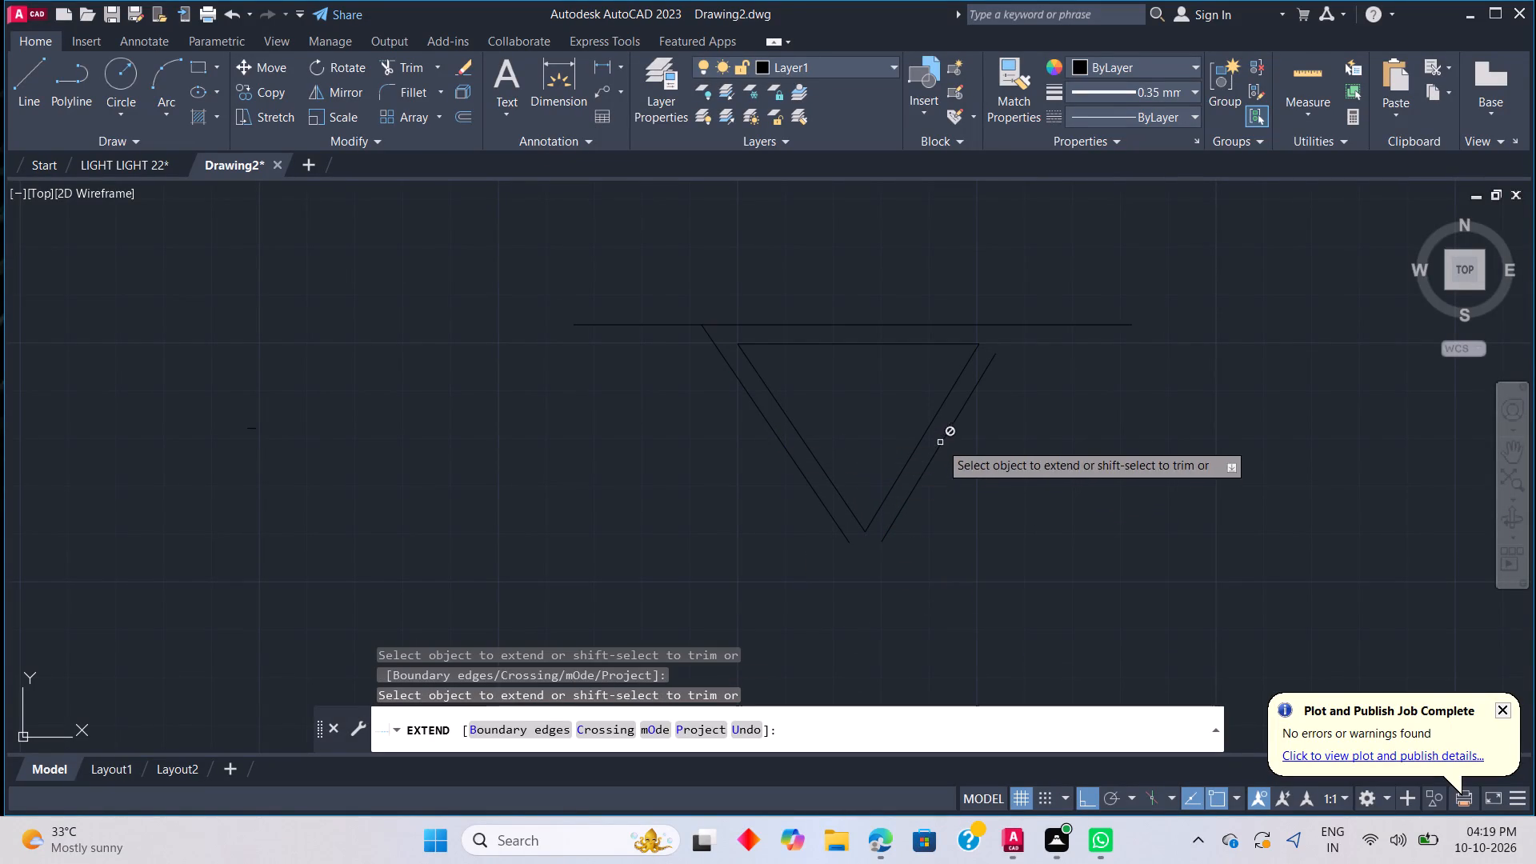
left_click(944, 440)
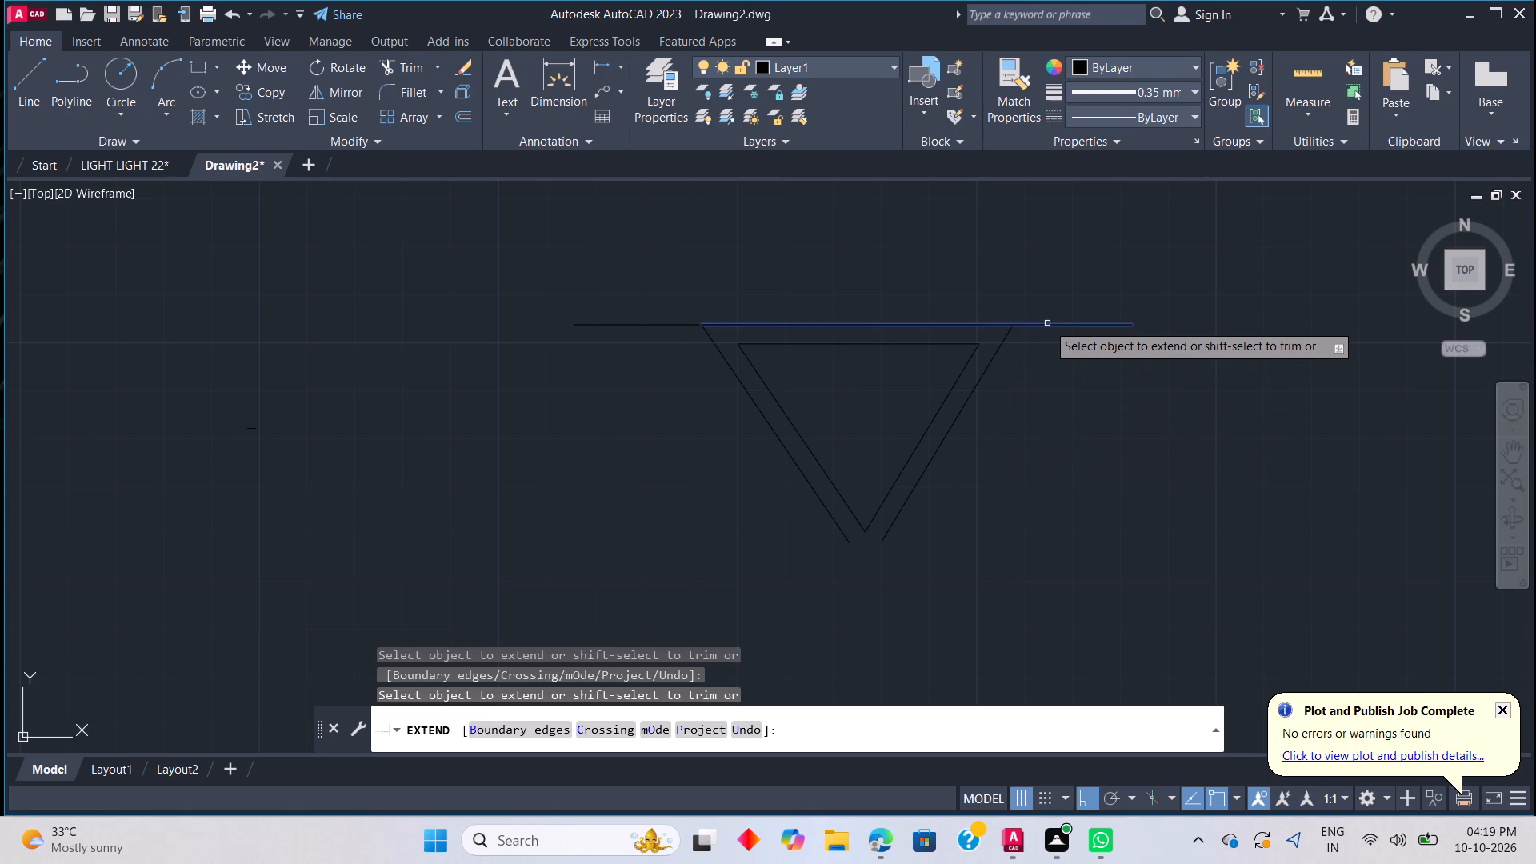
left_click_drag(1058, 309, 1069, 465, "shift")
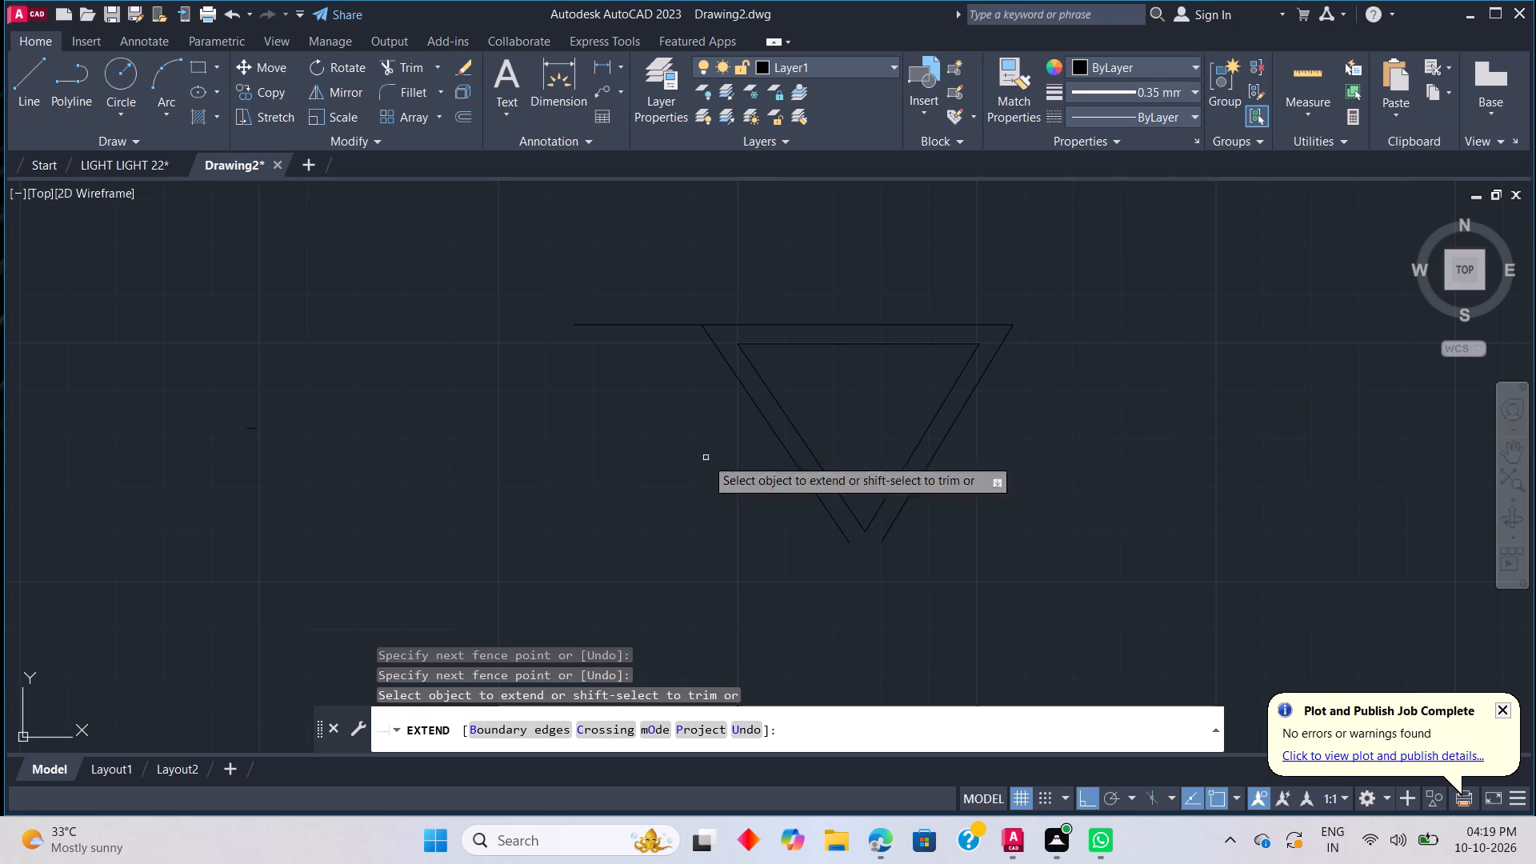
left_click_drag(607, 274, 717, 465, "shift")
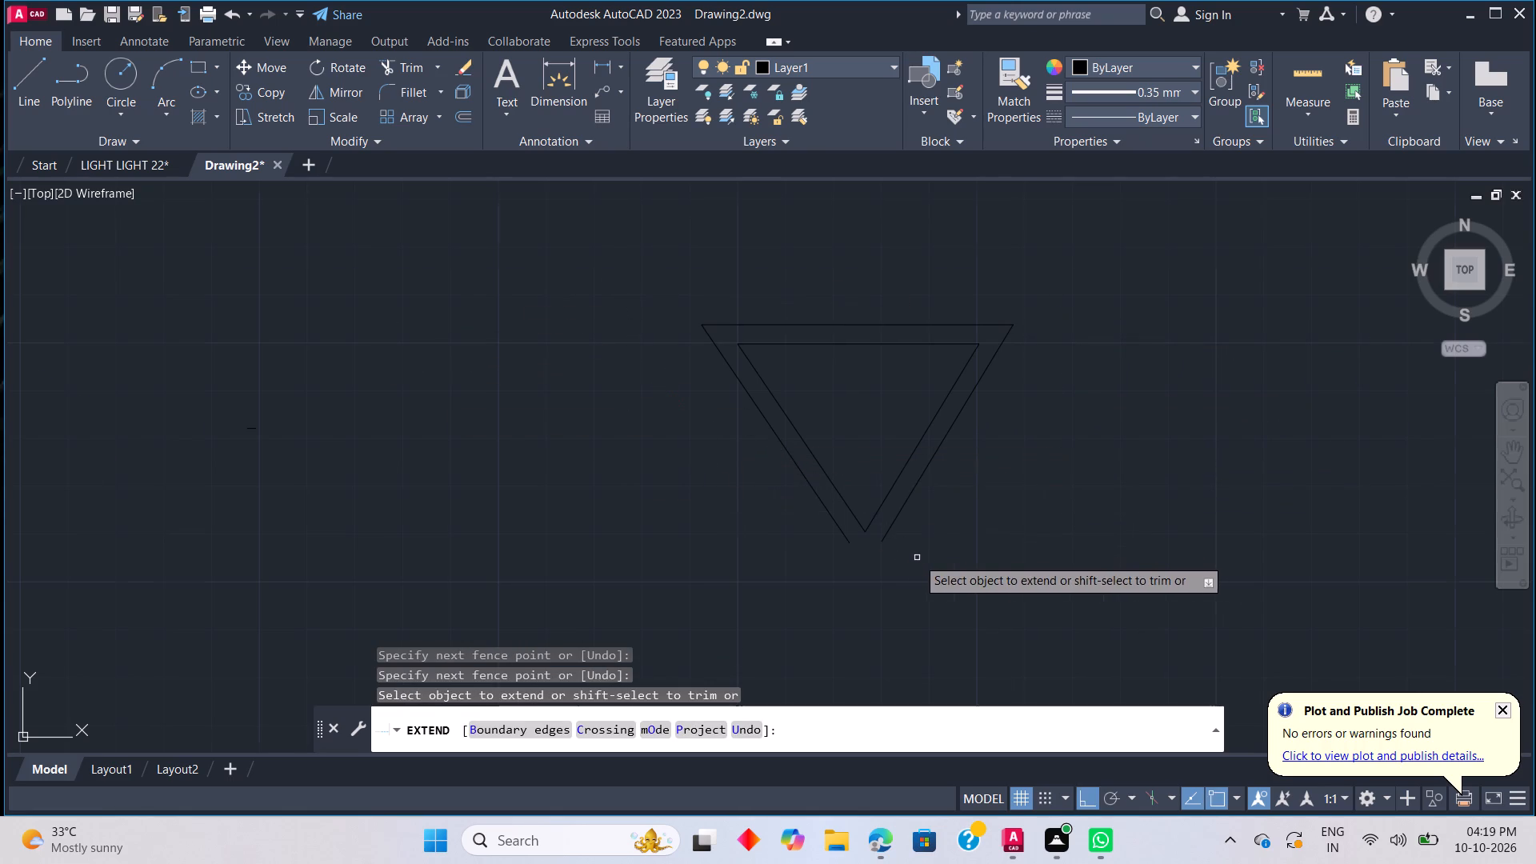
Draw a vertical line about 0.27 units long straight down from the inner triangle's bottom tip.
scroll(917, 558, "down", 2)
middle_click_drag(906, 560, 890, 420)
middle_click(890, 420)
scroll(886, 417, "up", 4)
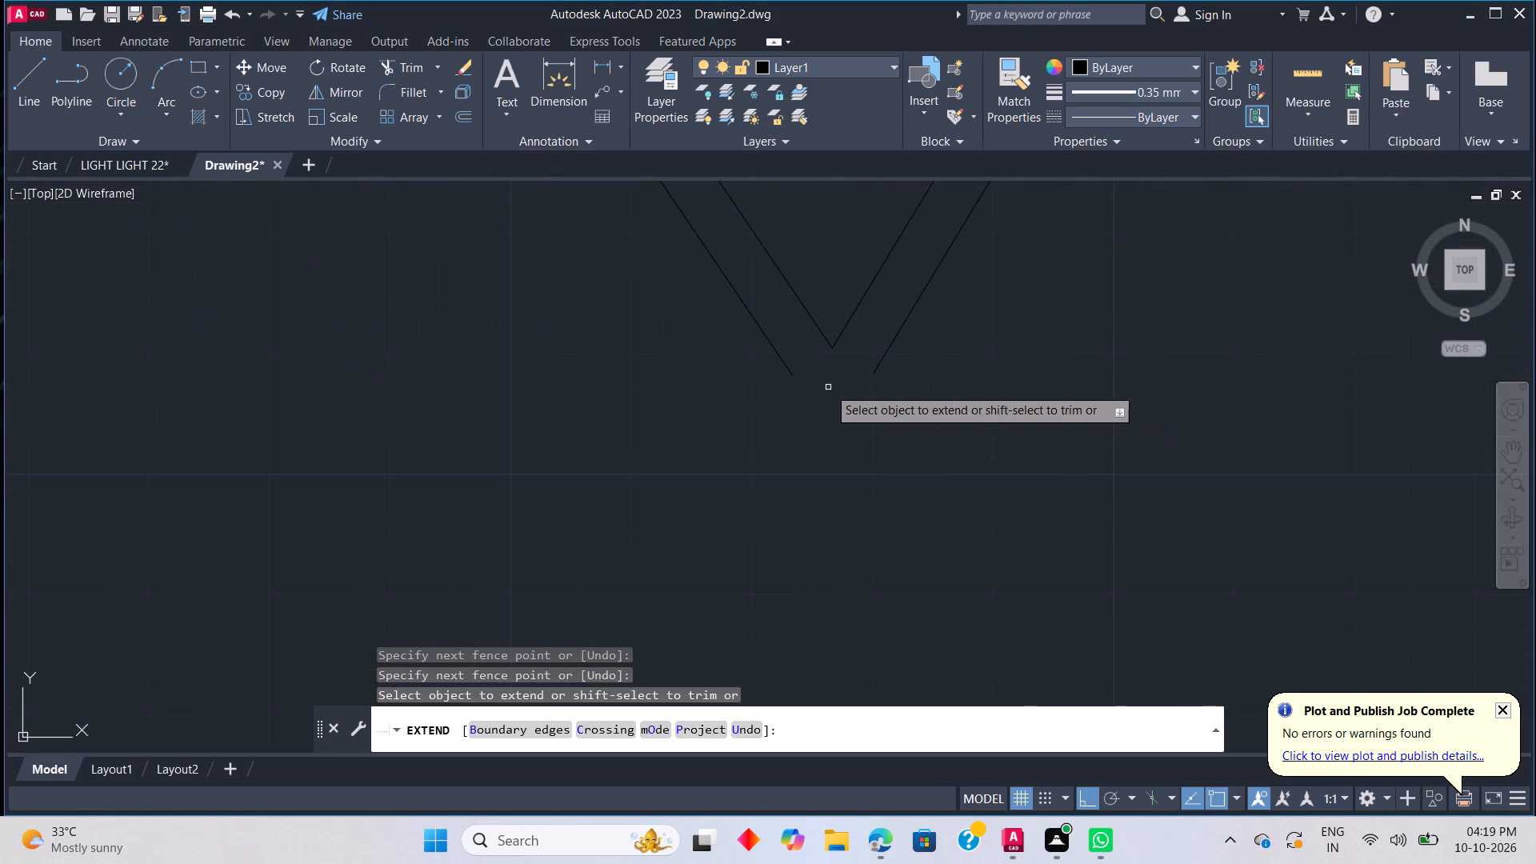
scroll(822, 383, "up", 1)
key("l")
key("space")
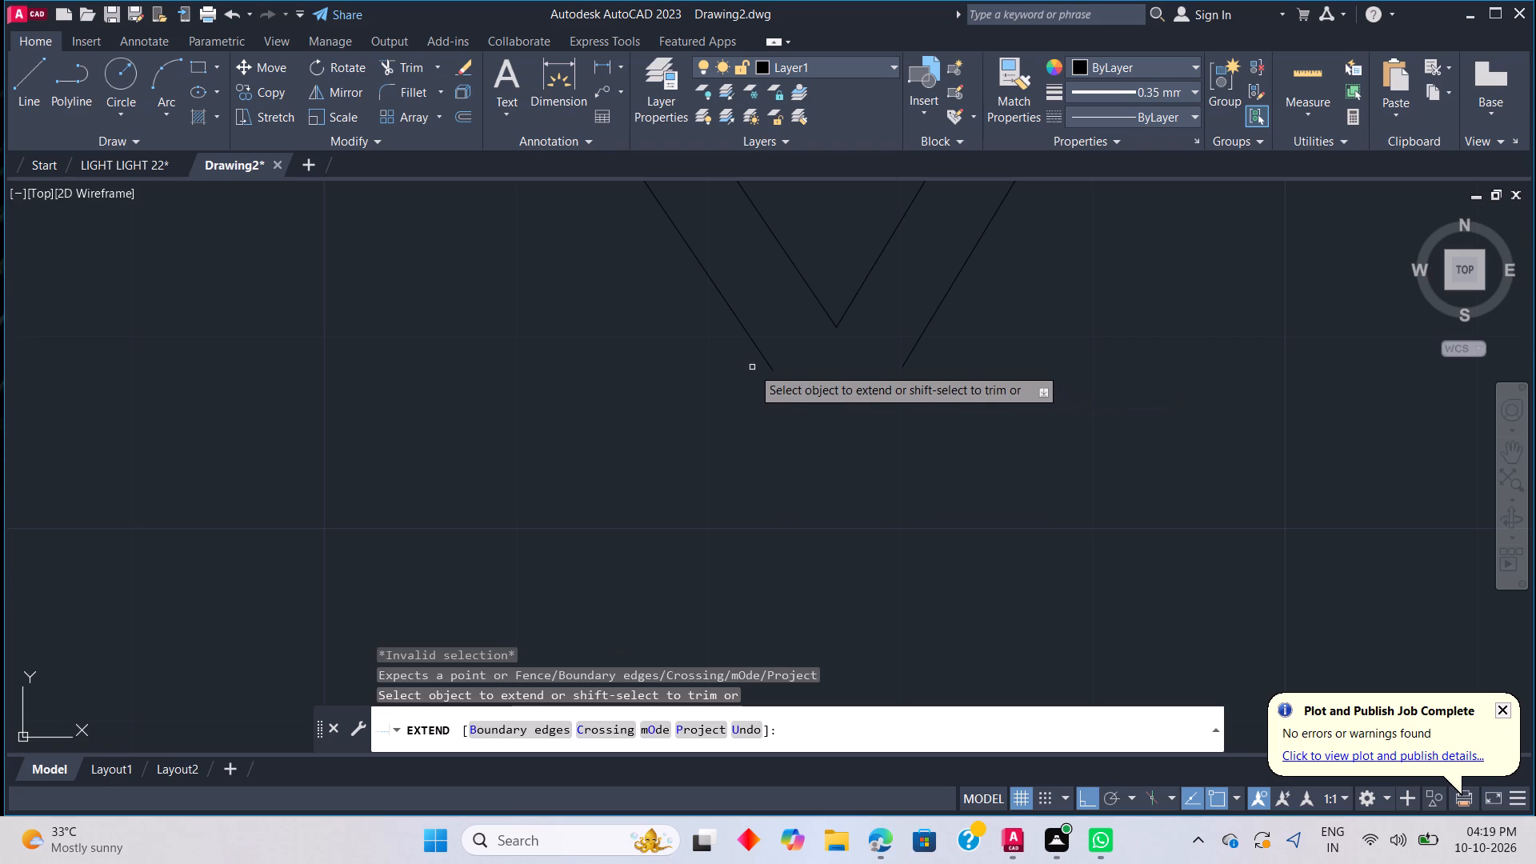
key("Escape")
type("L")
key("space")
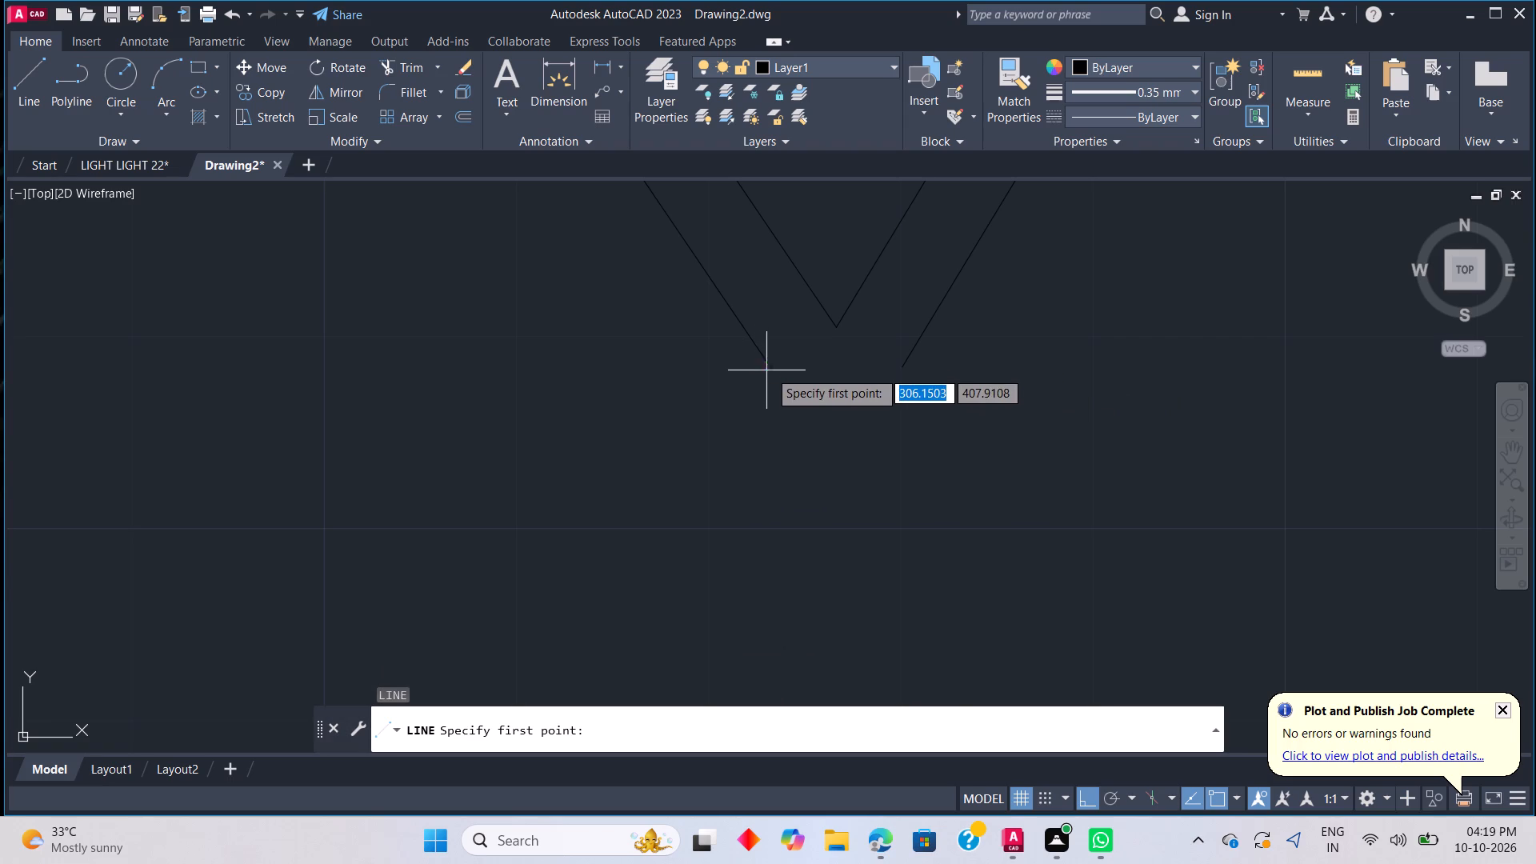
left_click(836, 332)
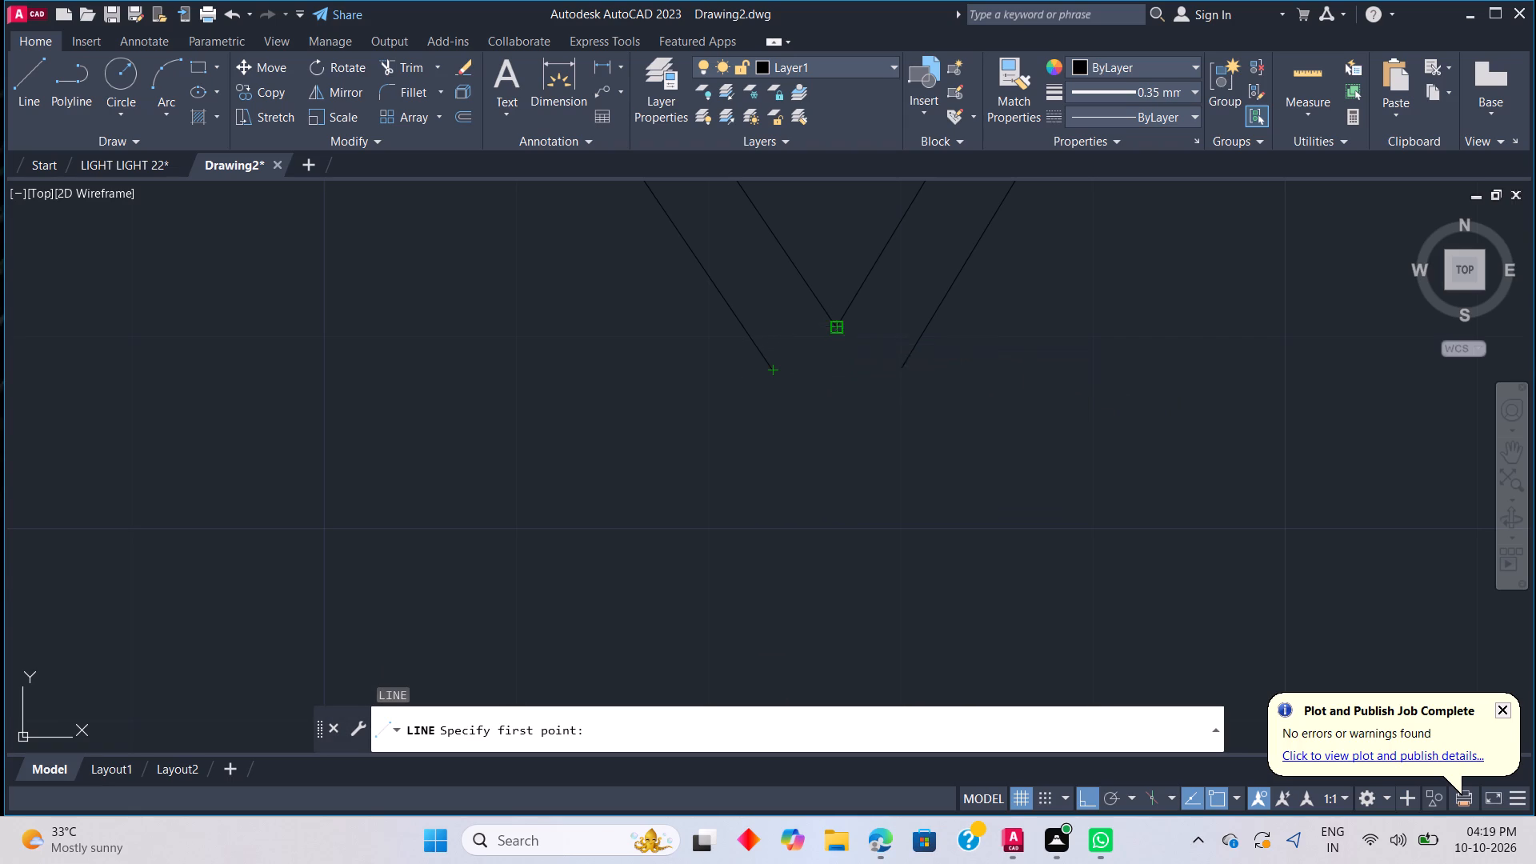
left_click(832, 431)
key("Escape")
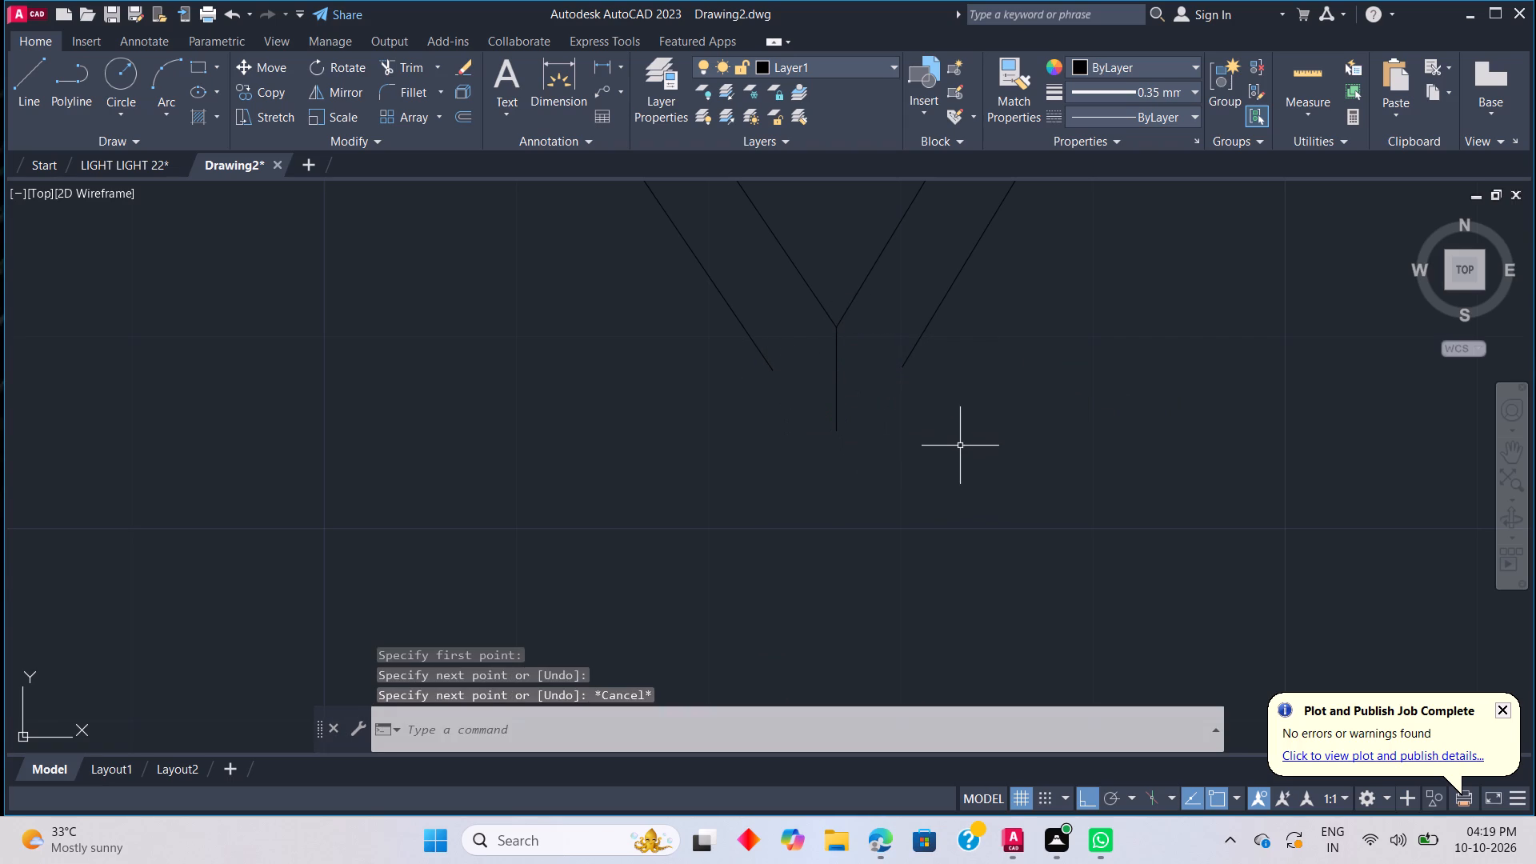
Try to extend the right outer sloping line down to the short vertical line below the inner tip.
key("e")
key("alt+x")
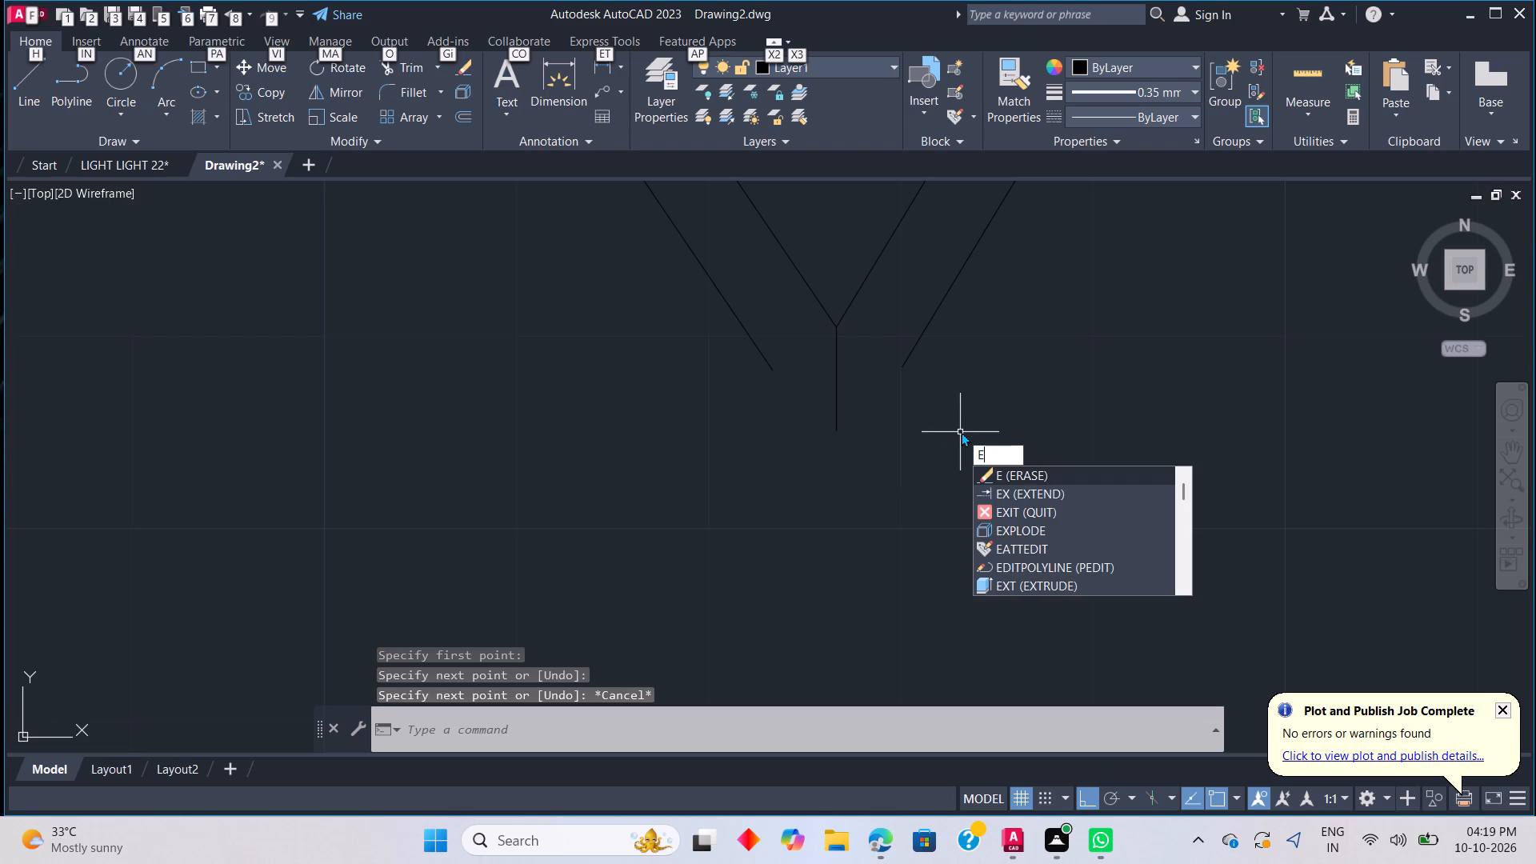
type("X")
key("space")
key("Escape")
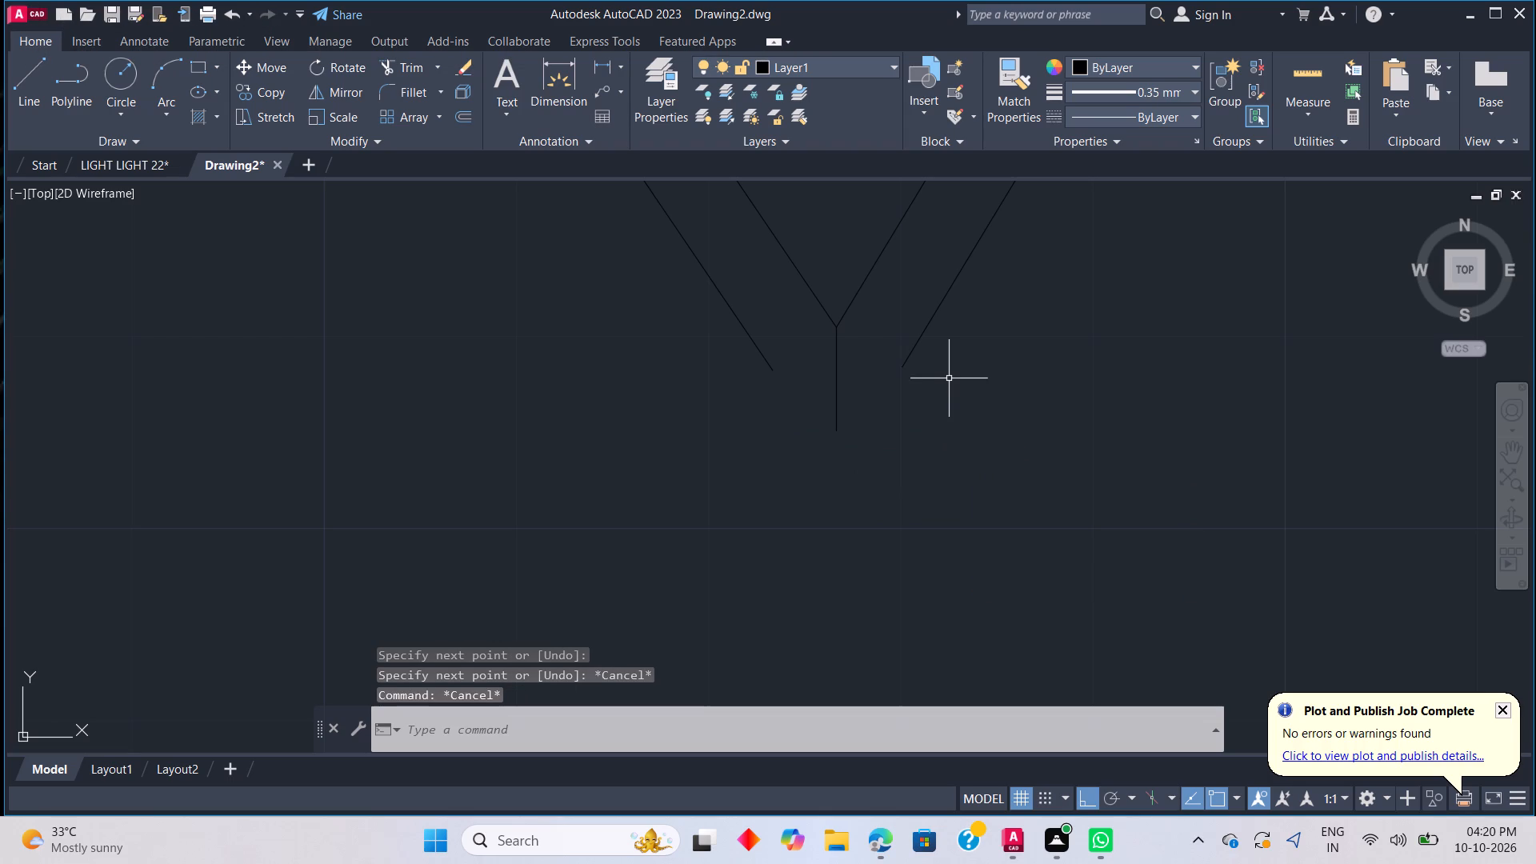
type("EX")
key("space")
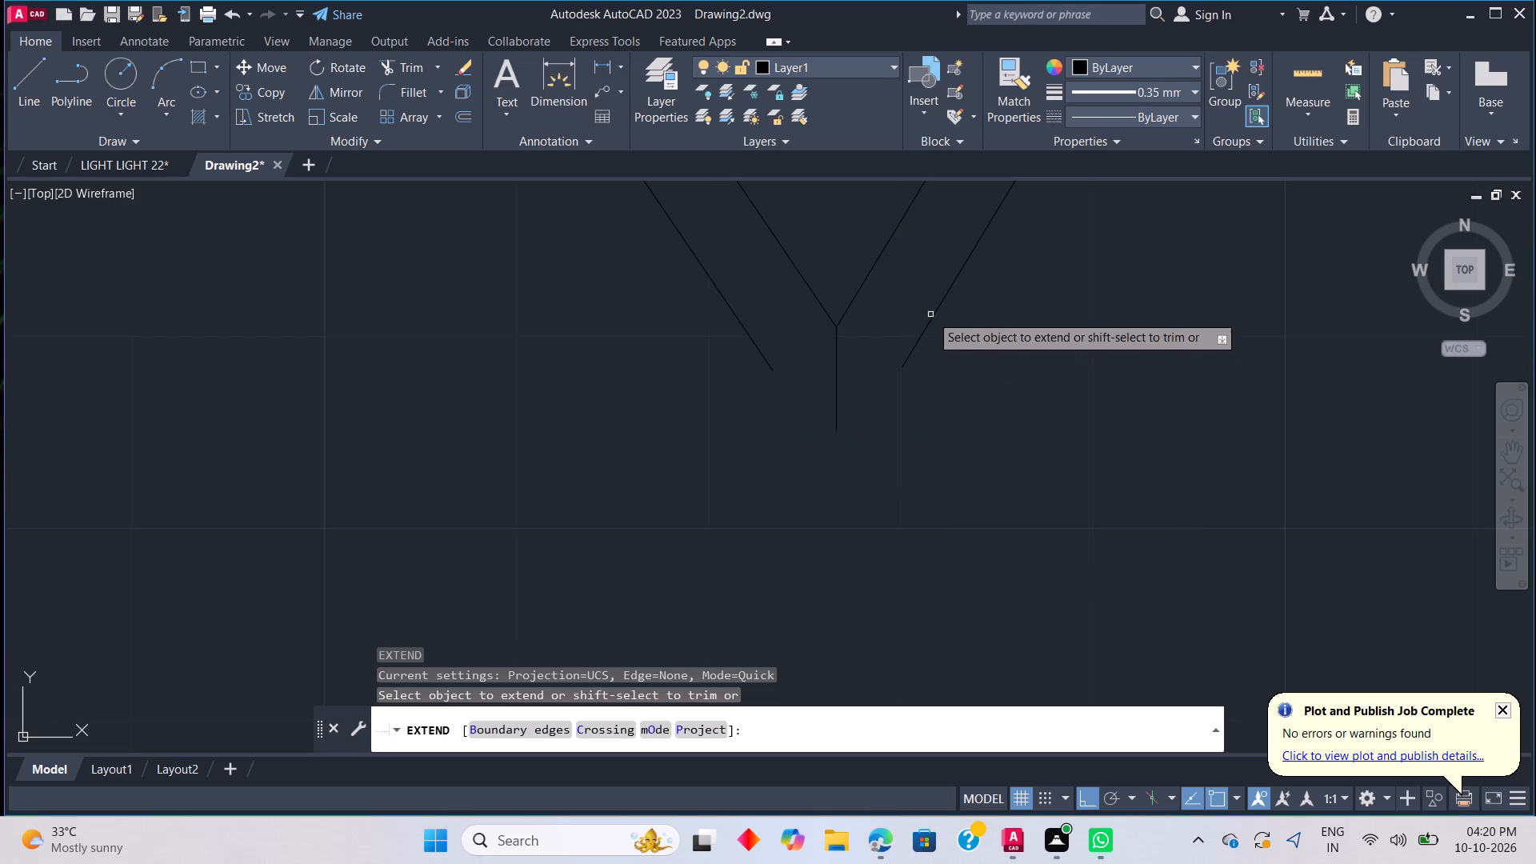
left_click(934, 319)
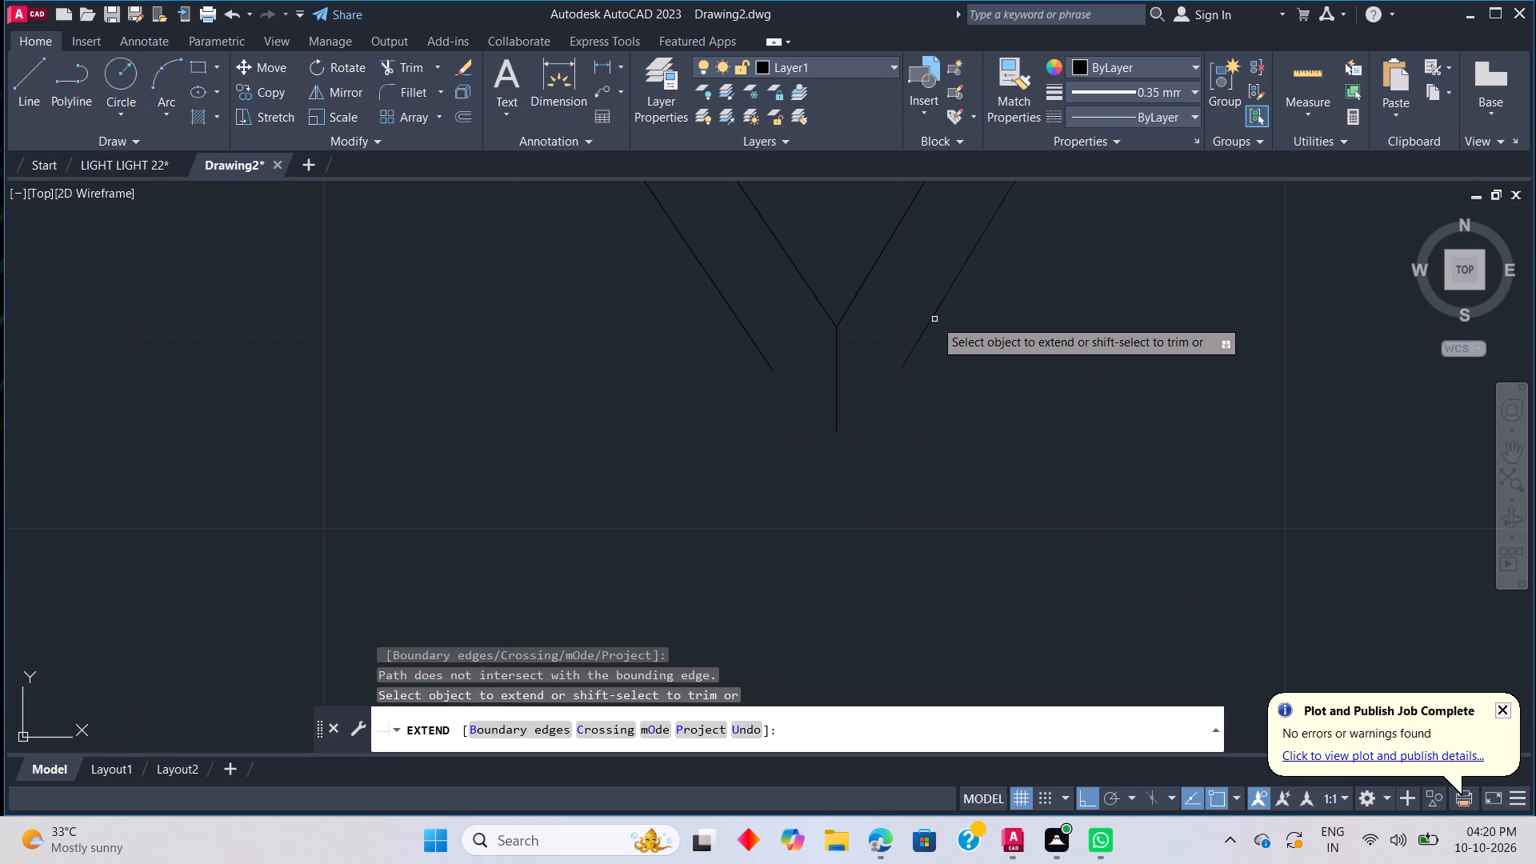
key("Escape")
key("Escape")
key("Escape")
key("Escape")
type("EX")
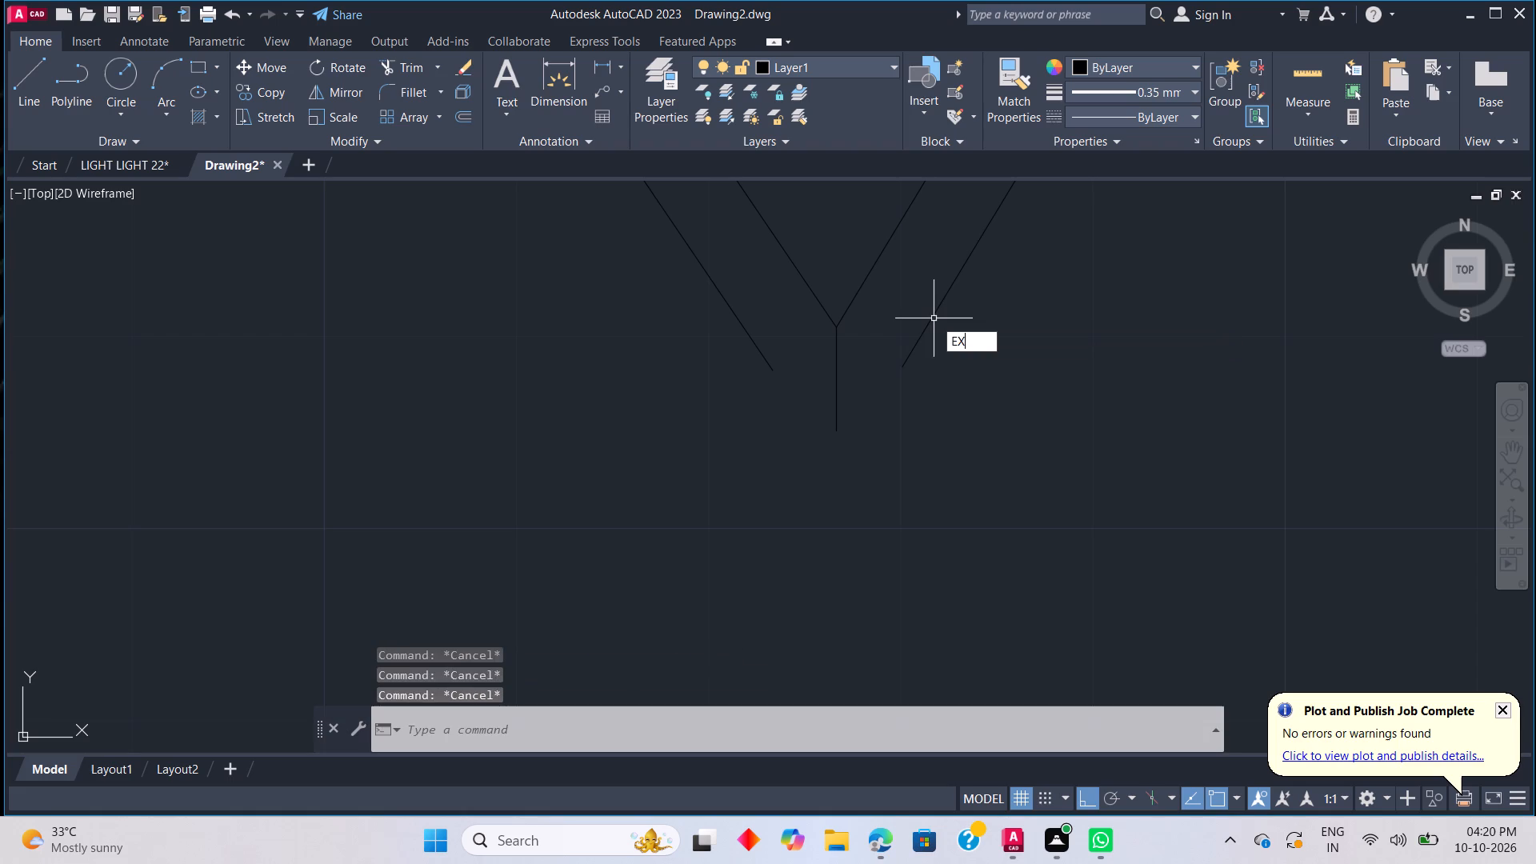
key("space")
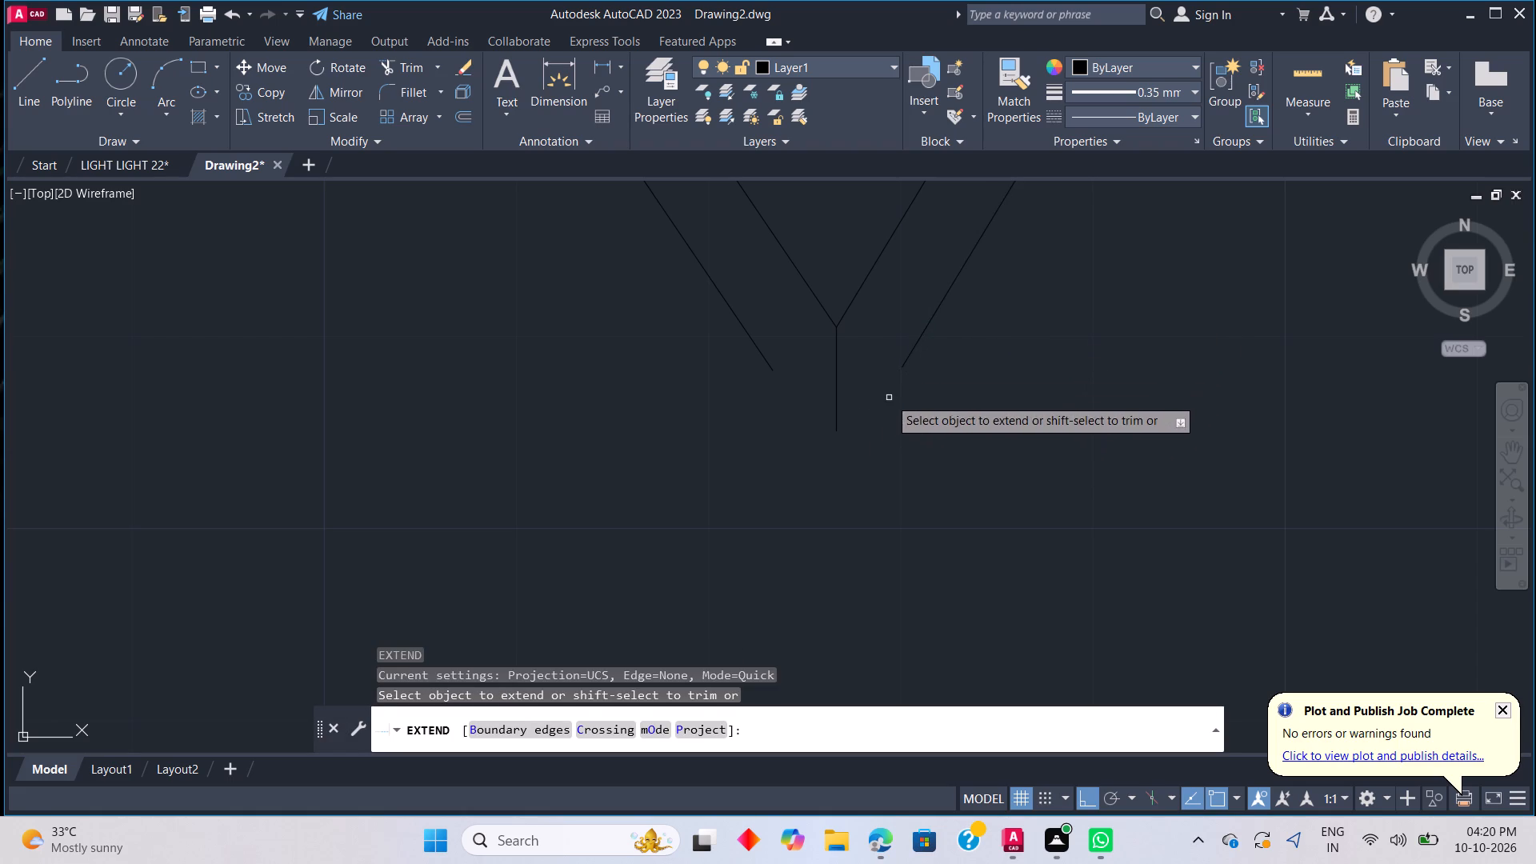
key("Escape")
Lengthen the vertical guide by drawing another vertical line straight down from its lower end.
key("l")
key("space")
left_click(844, 432)
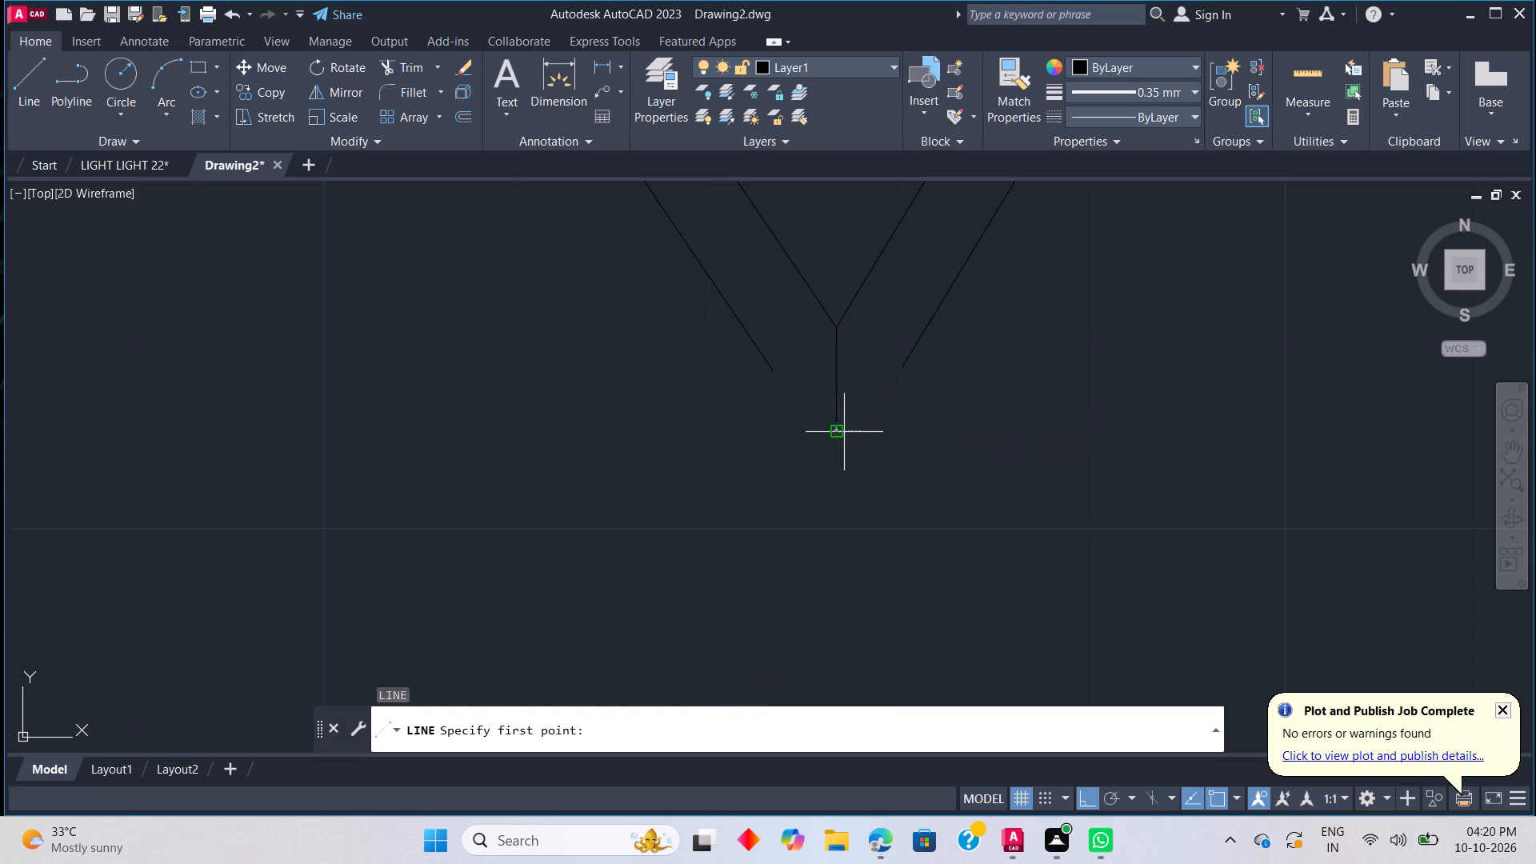
left_click(842, 490)
key("Escape")
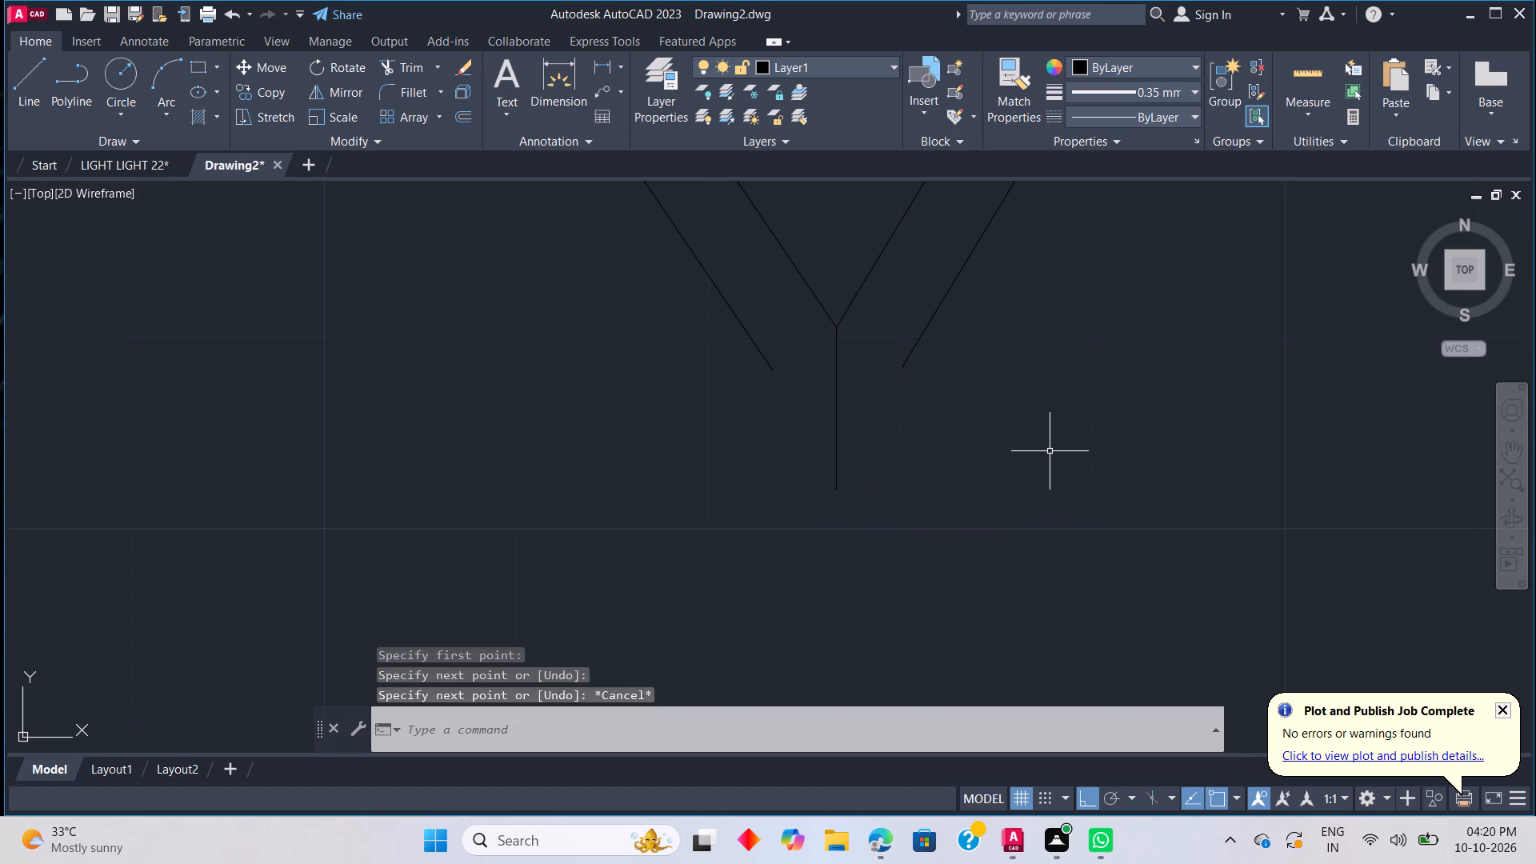
Extend the right and left outer sloping lines down to the vertical guide below the inner triangle's tip.
key("e")
key("x")
key("space")
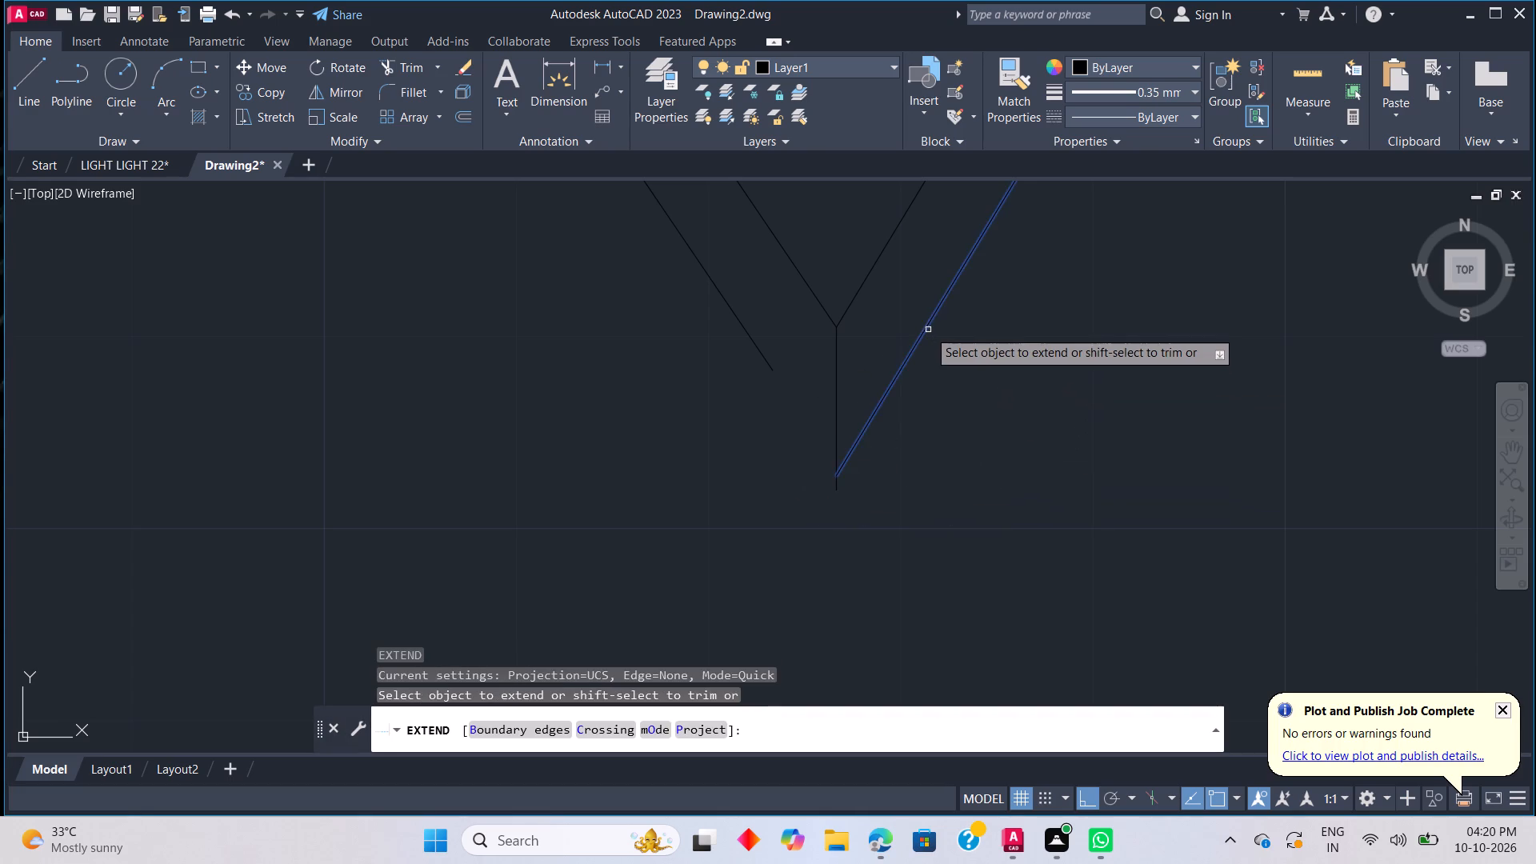
left_click(928, 330)
left_click(751, 337)
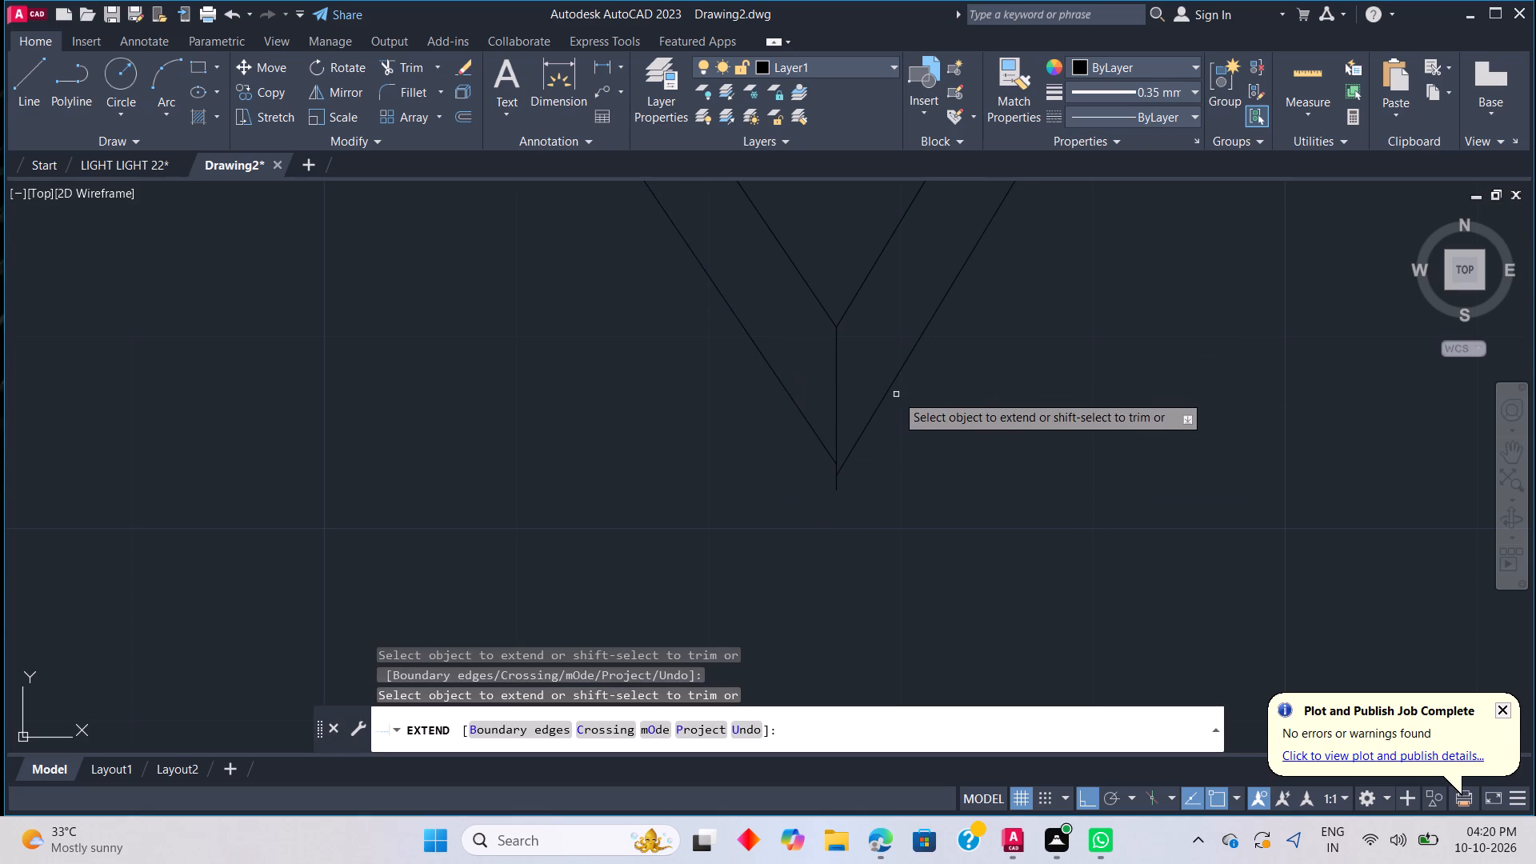
scroll(891, 388, "down", 4)
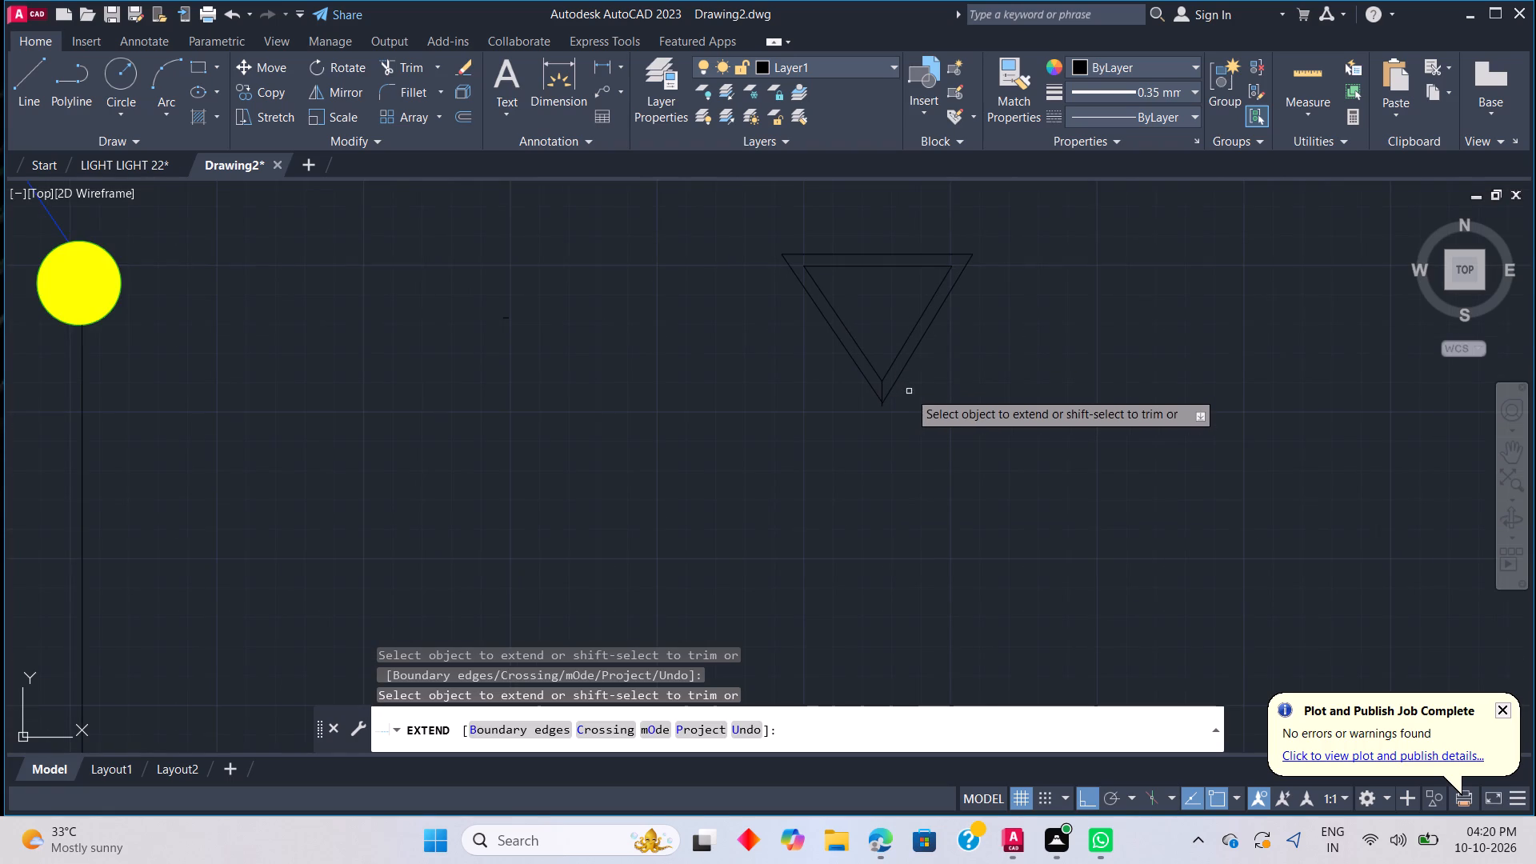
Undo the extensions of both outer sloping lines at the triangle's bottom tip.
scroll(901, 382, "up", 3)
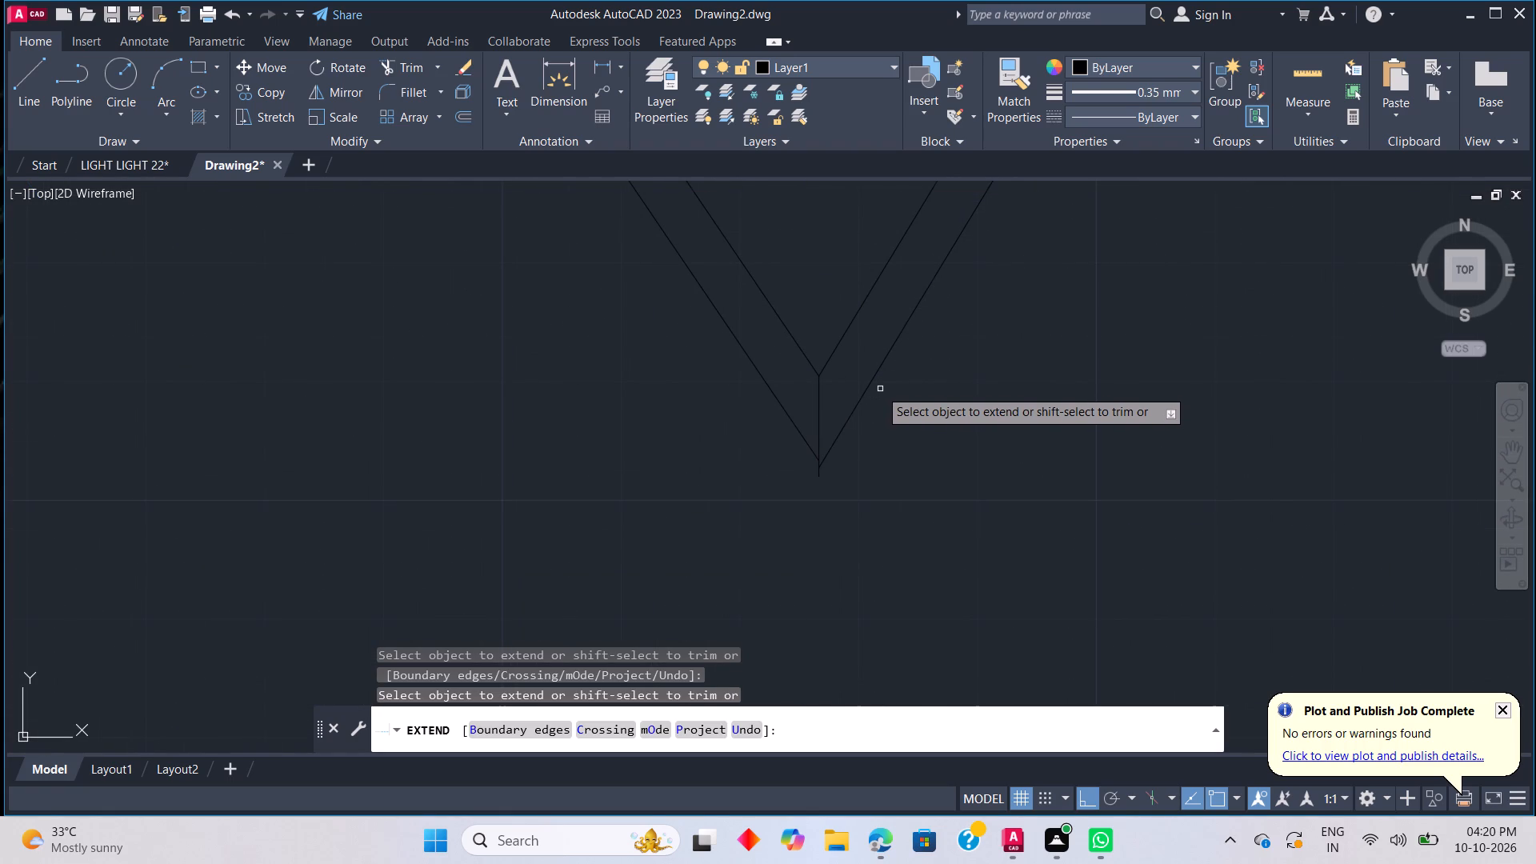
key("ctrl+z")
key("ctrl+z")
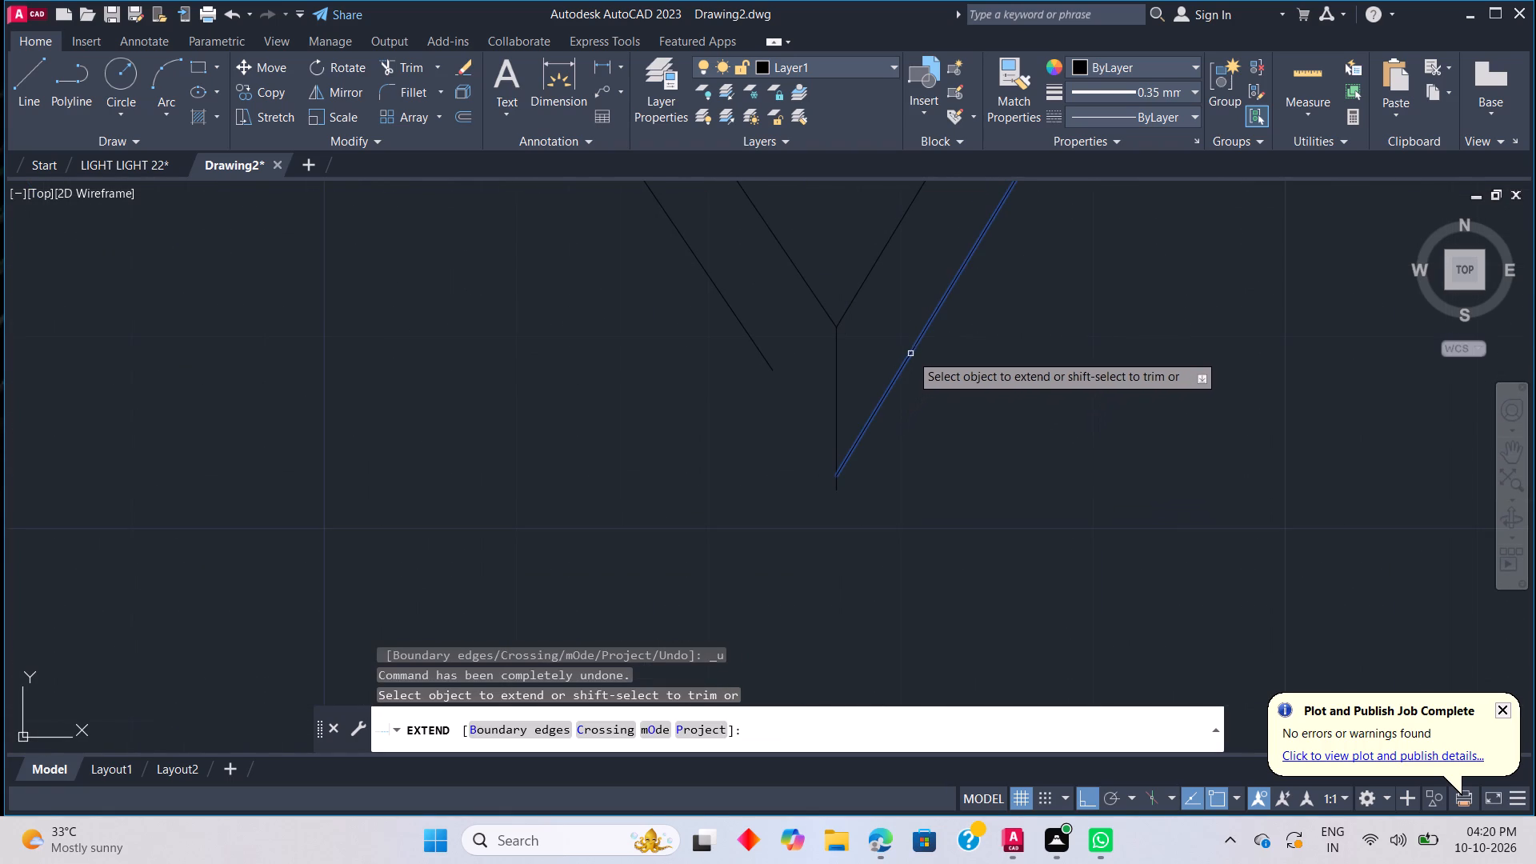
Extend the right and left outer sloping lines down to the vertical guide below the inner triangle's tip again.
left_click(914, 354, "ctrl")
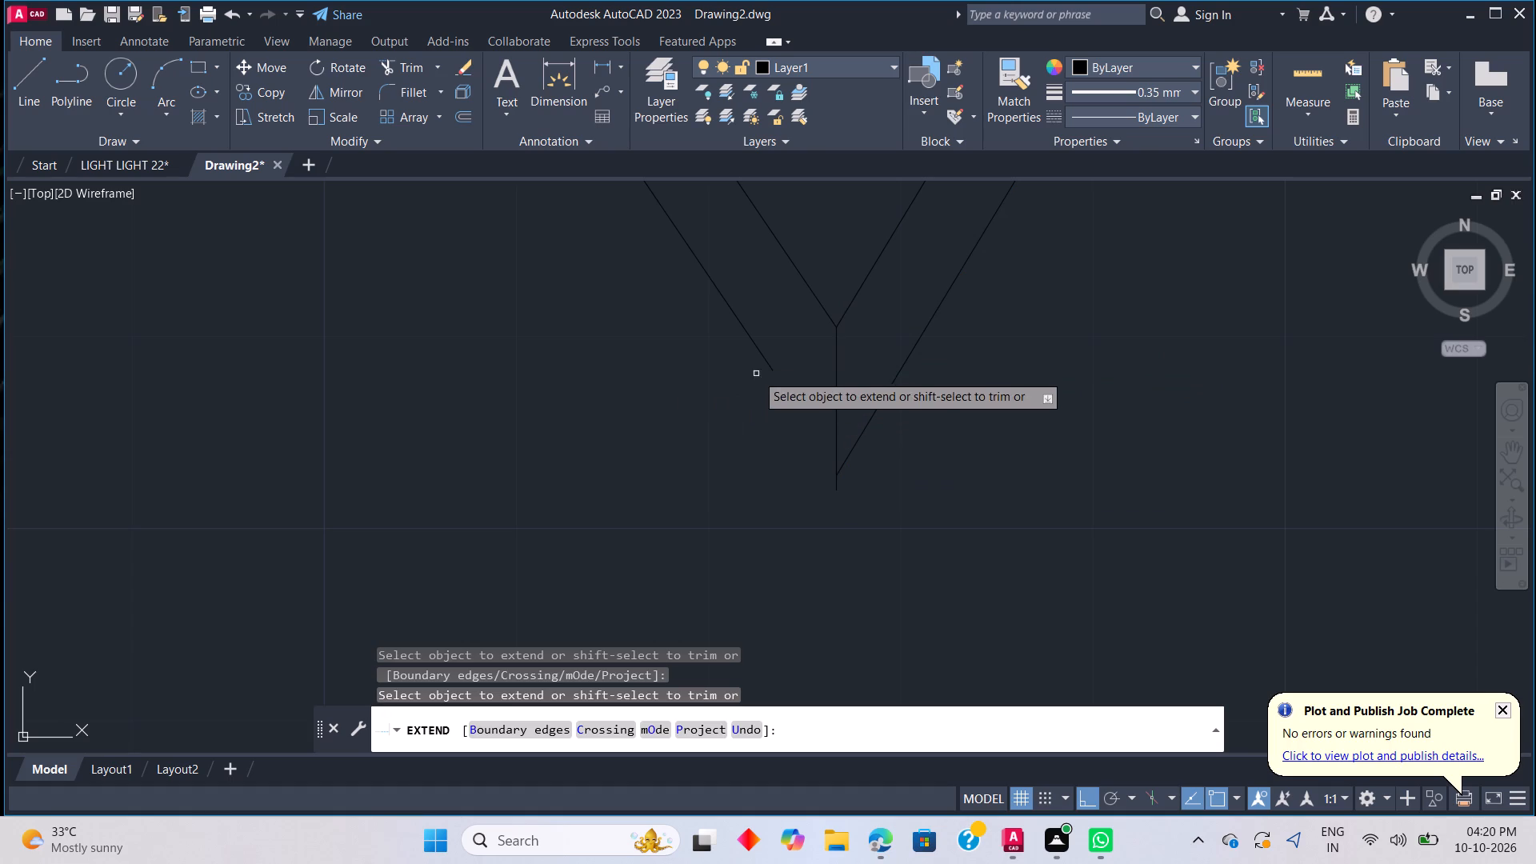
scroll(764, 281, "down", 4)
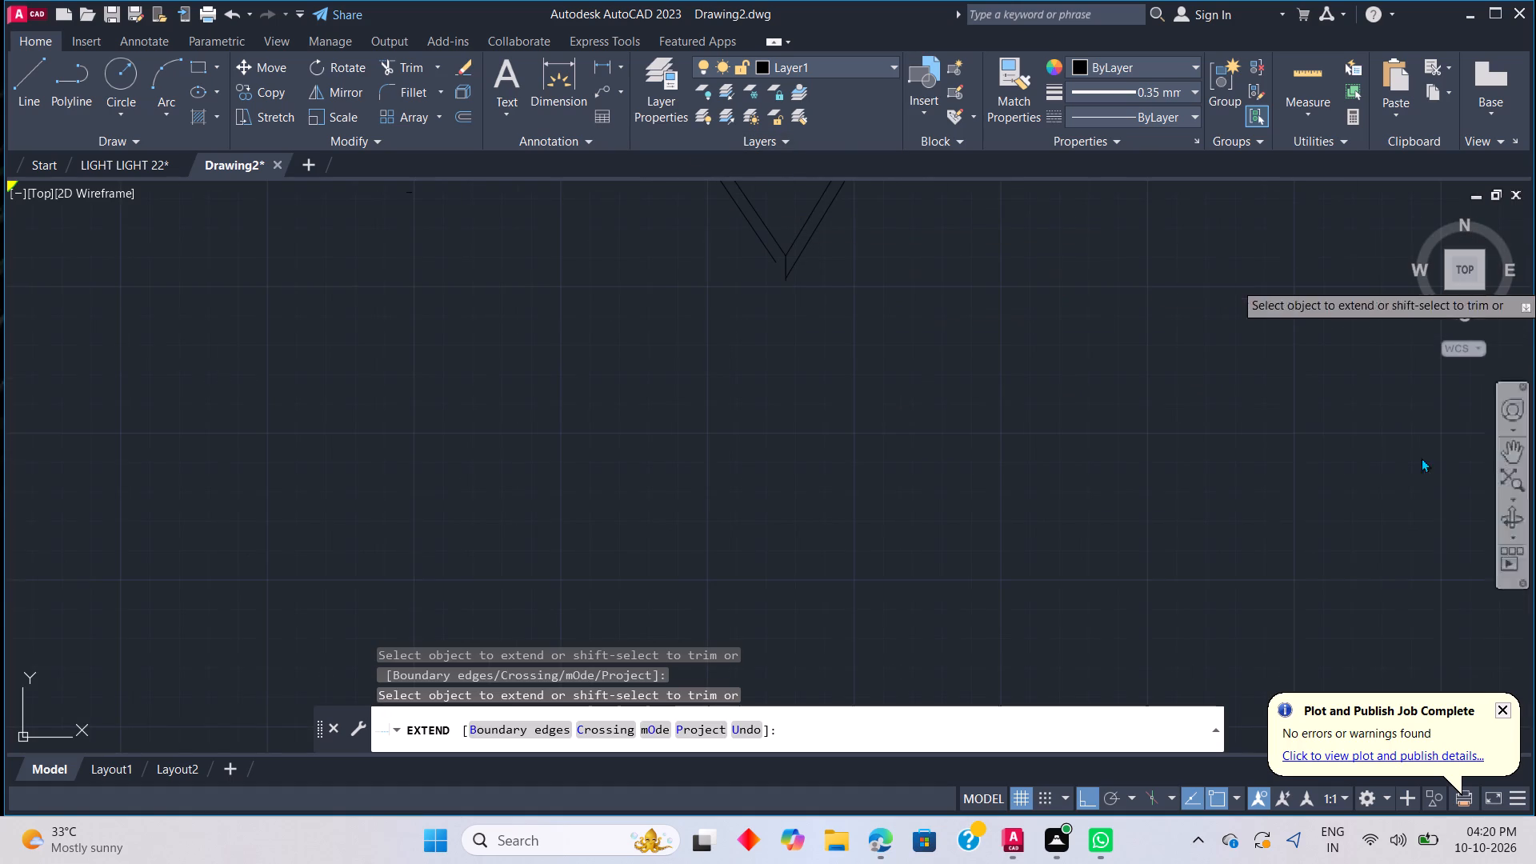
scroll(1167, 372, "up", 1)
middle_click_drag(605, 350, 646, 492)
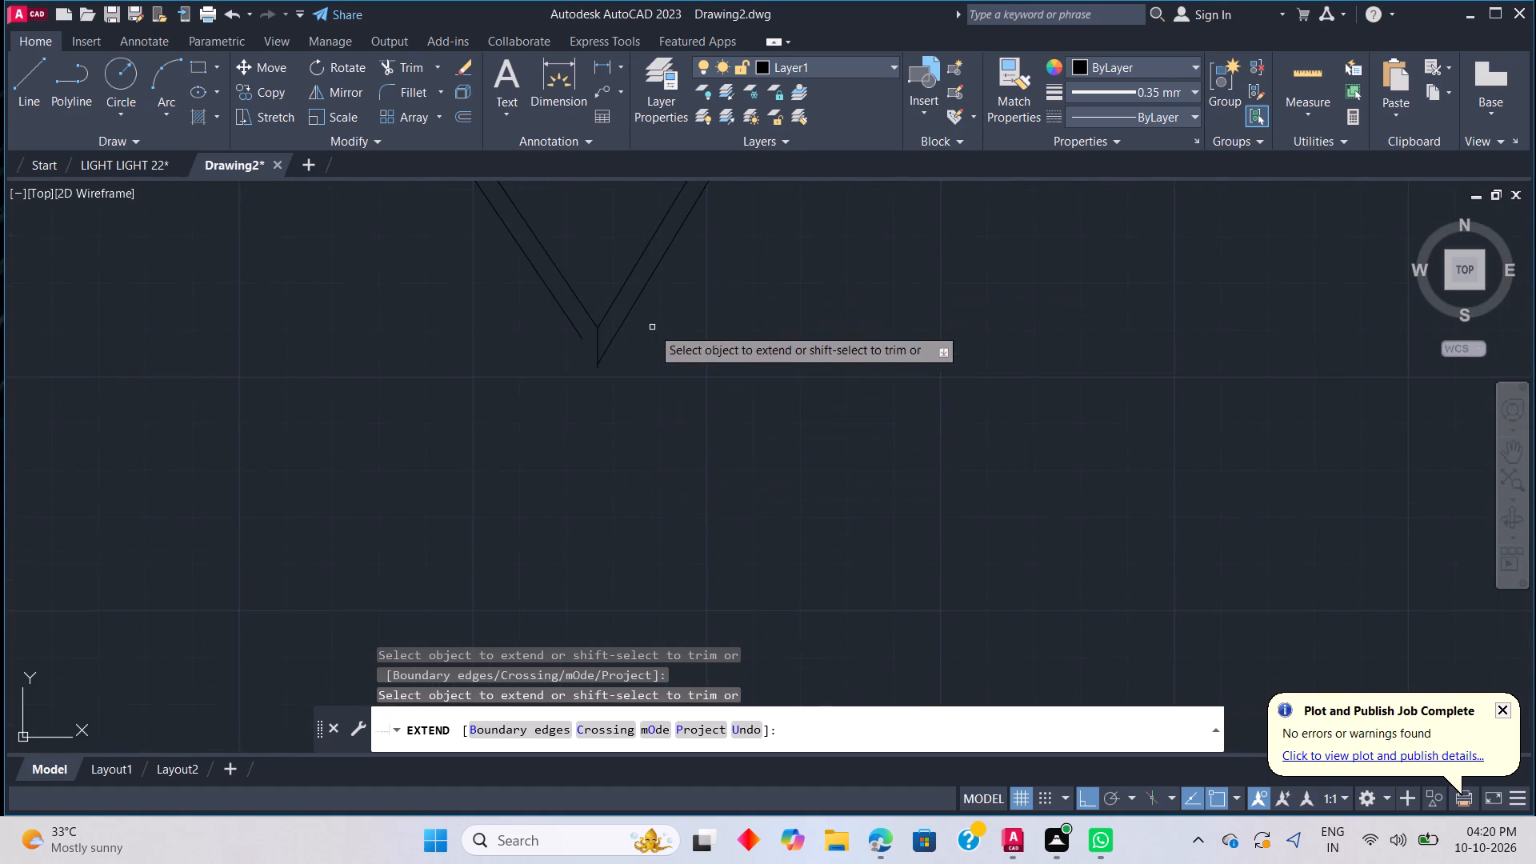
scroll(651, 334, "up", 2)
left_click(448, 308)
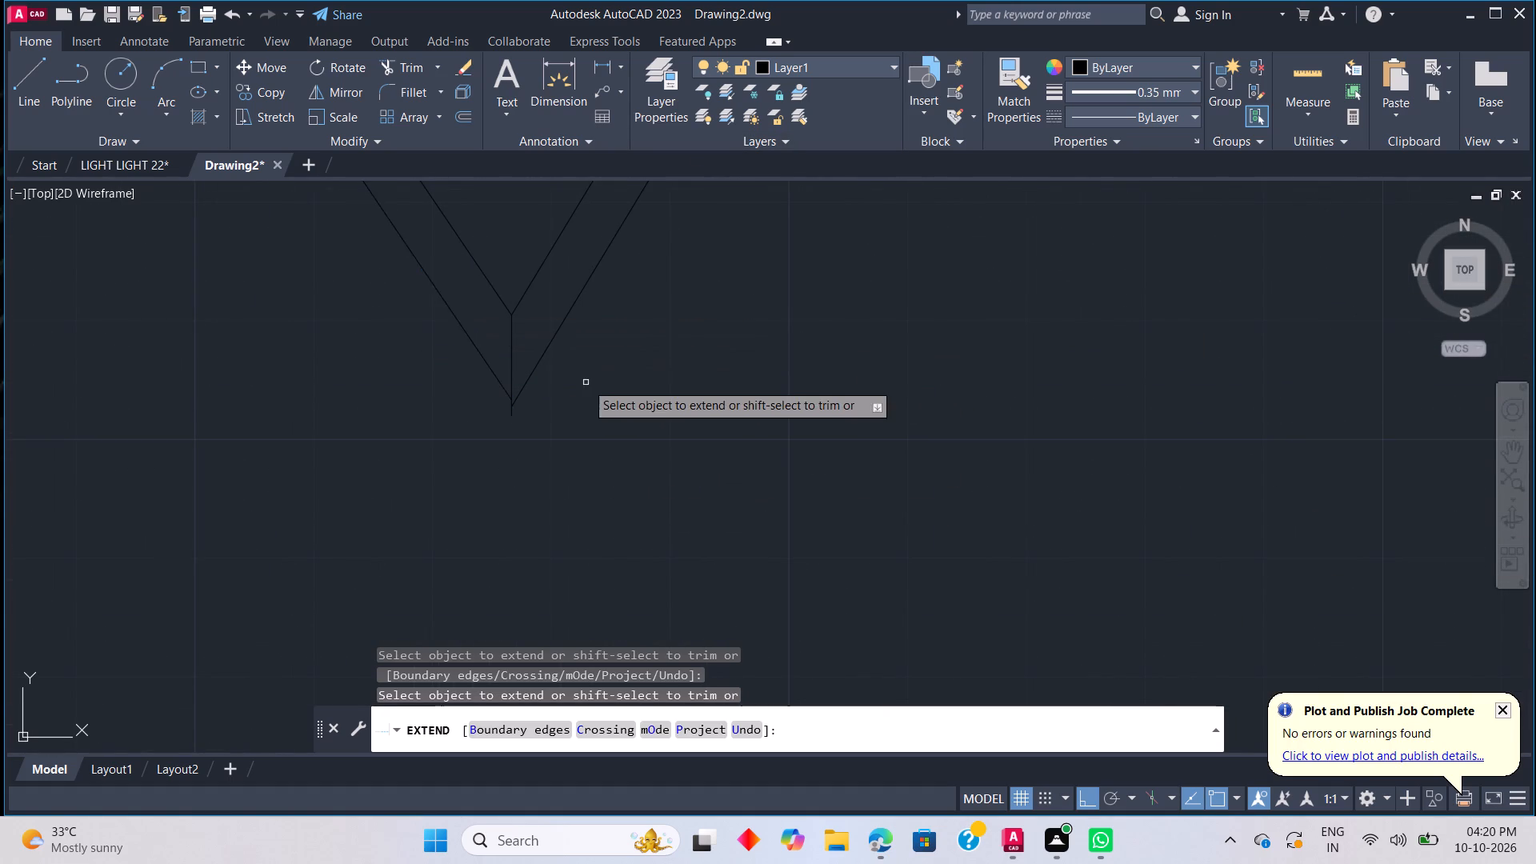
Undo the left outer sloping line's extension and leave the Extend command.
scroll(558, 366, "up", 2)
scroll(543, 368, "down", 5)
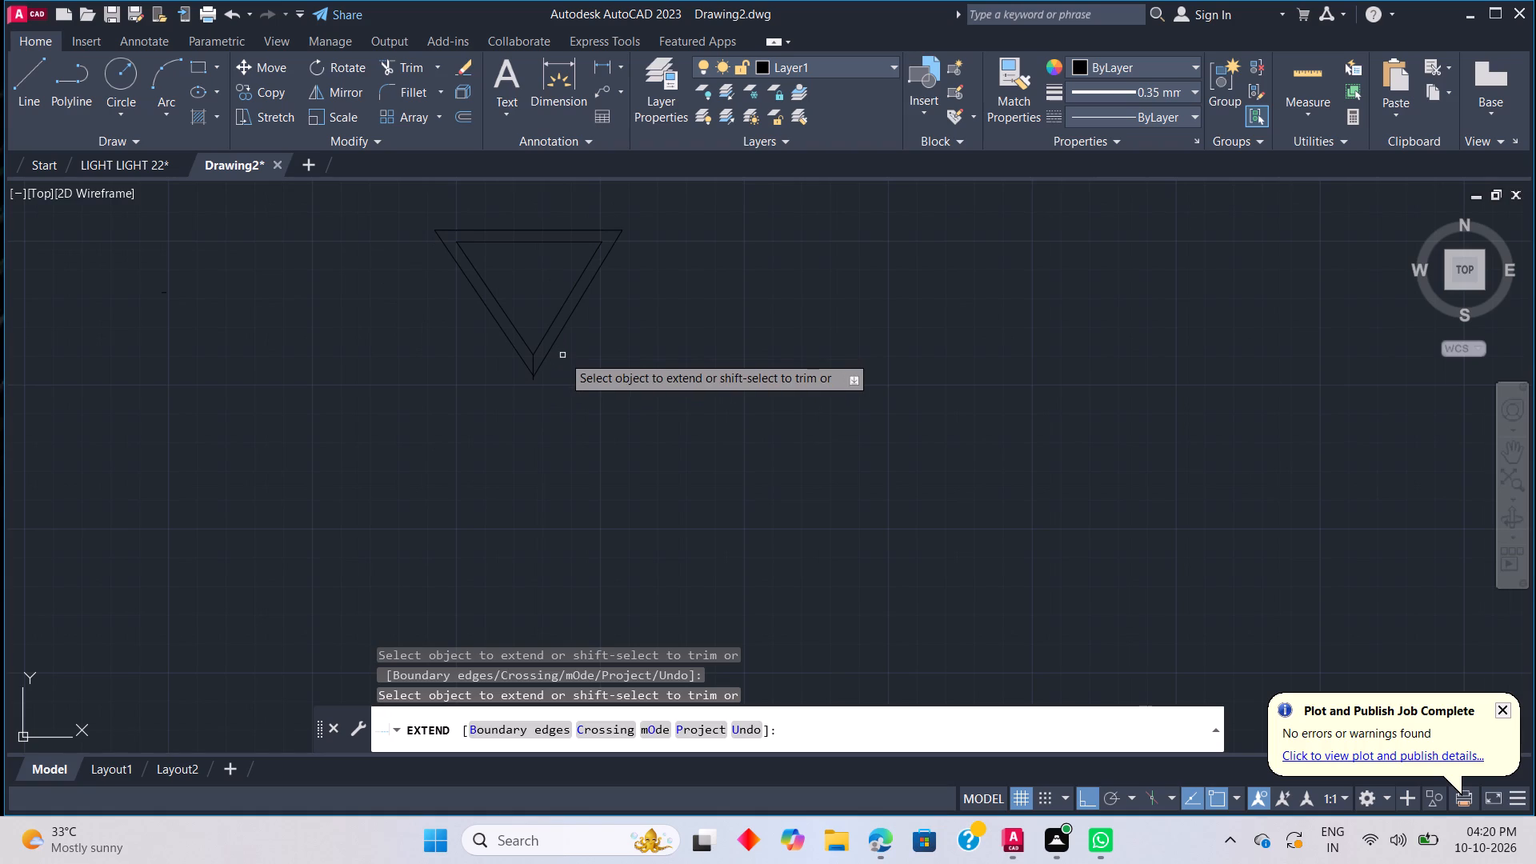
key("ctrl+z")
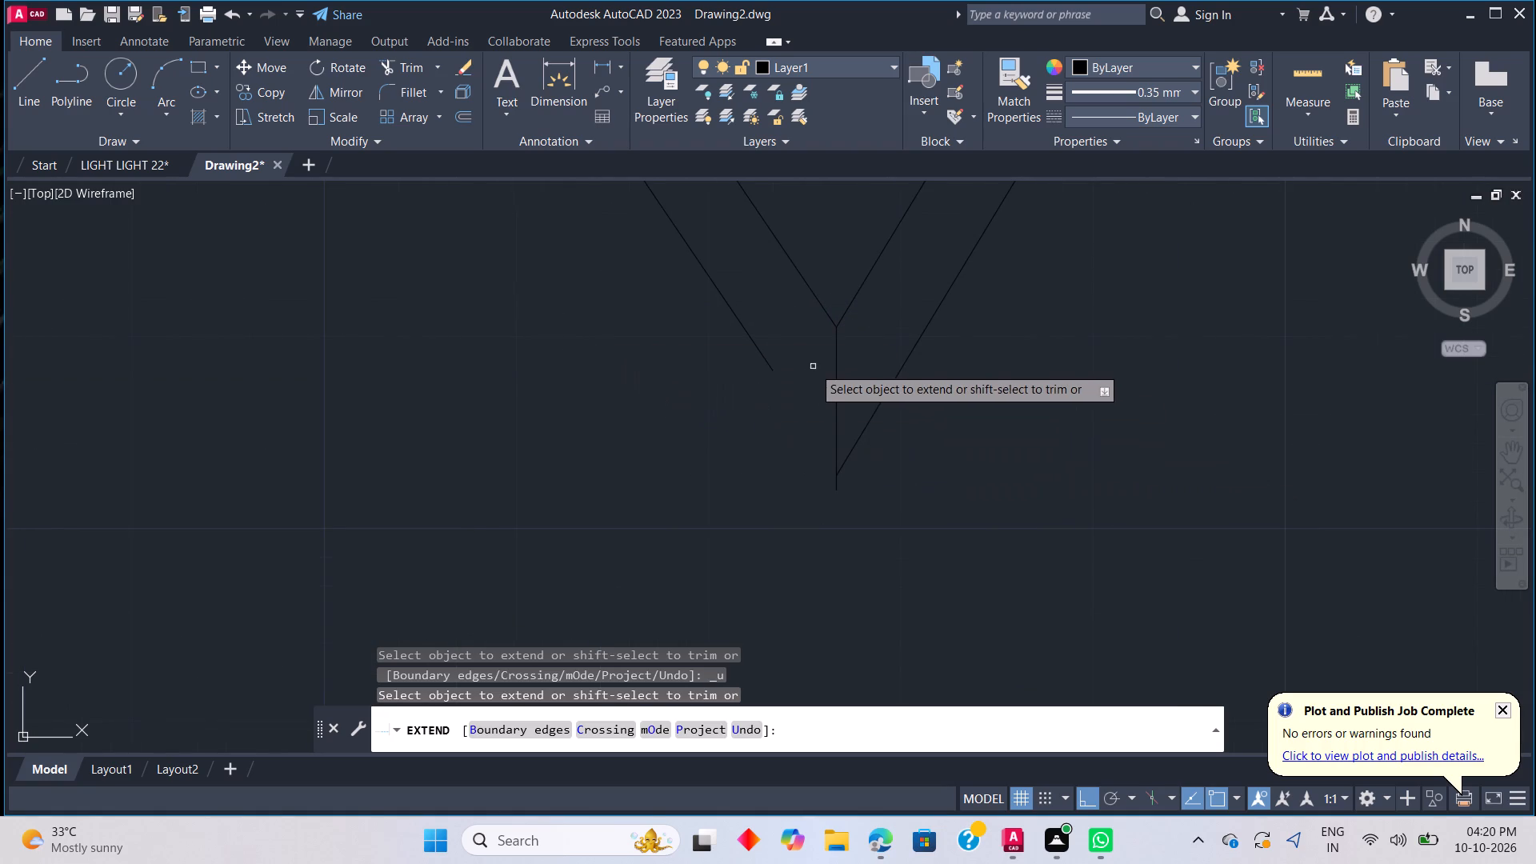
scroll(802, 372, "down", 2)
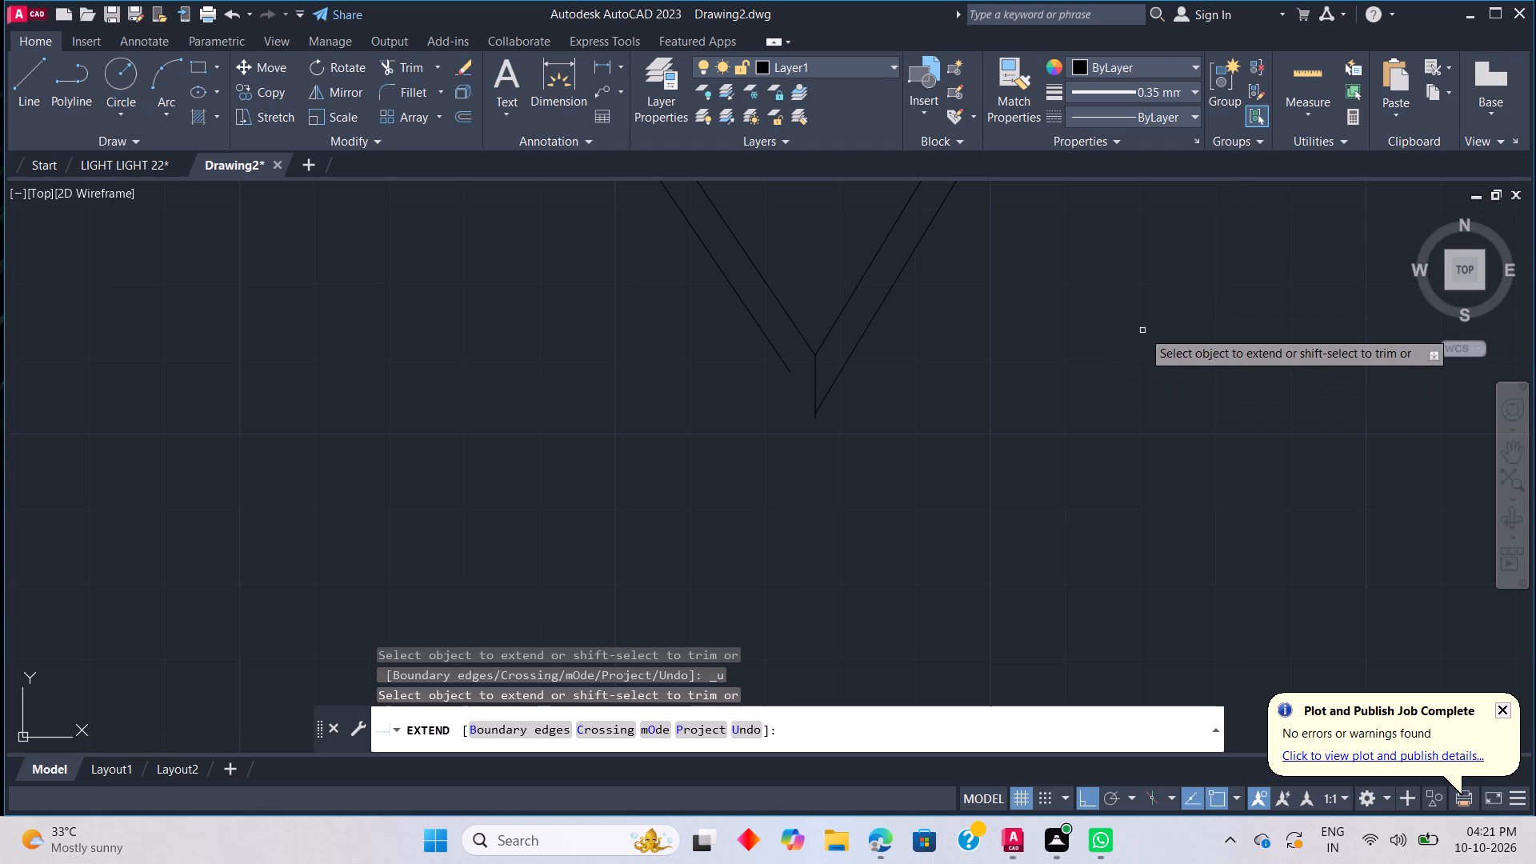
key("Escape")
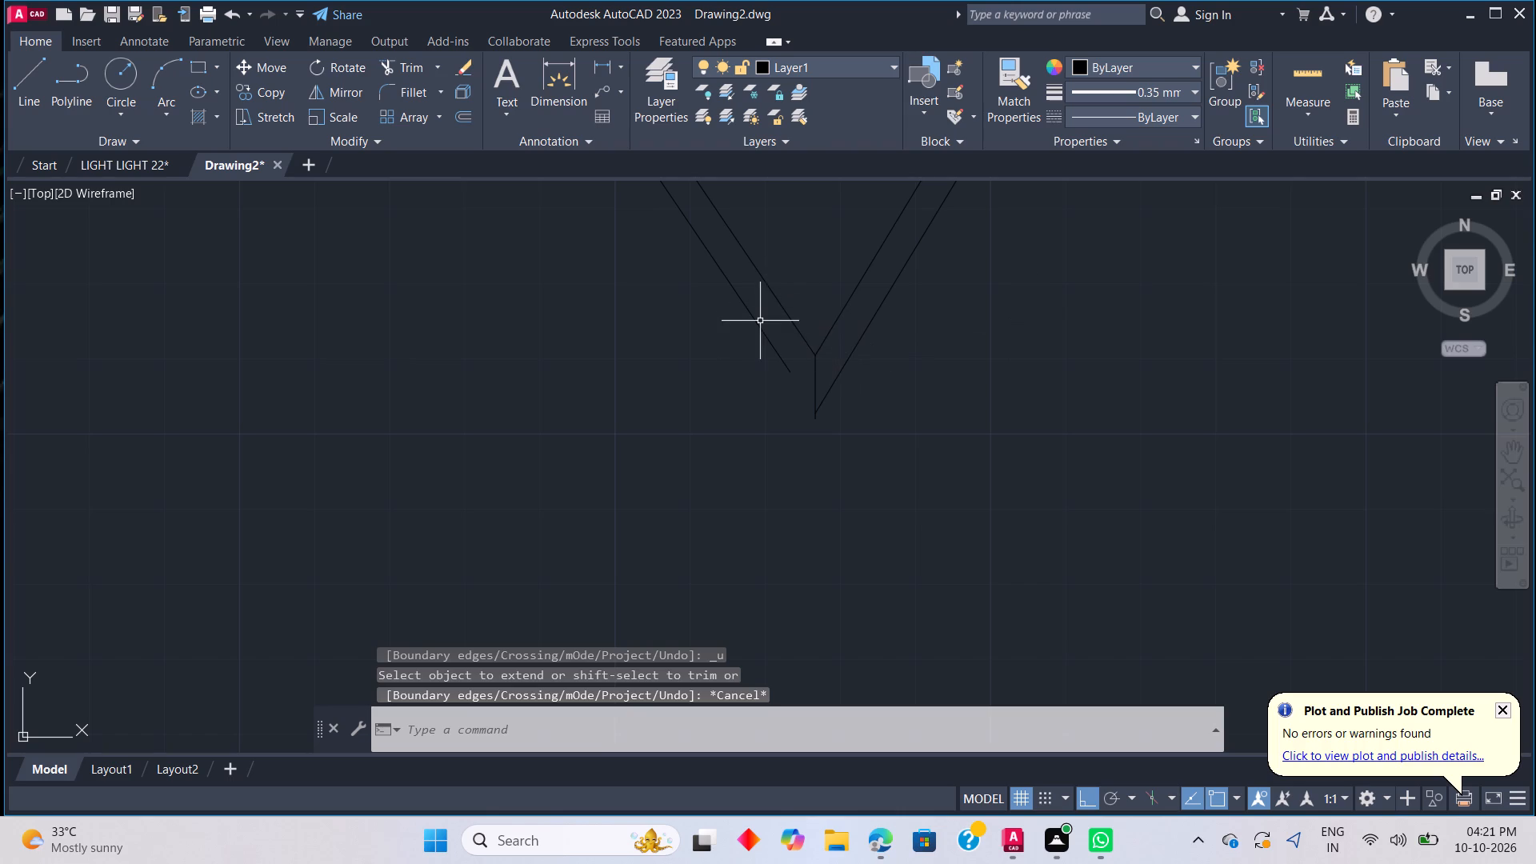
Delete the left and right outer sloping lines of the double-outlined triangle.
scroll(760, 327, "down", 1)
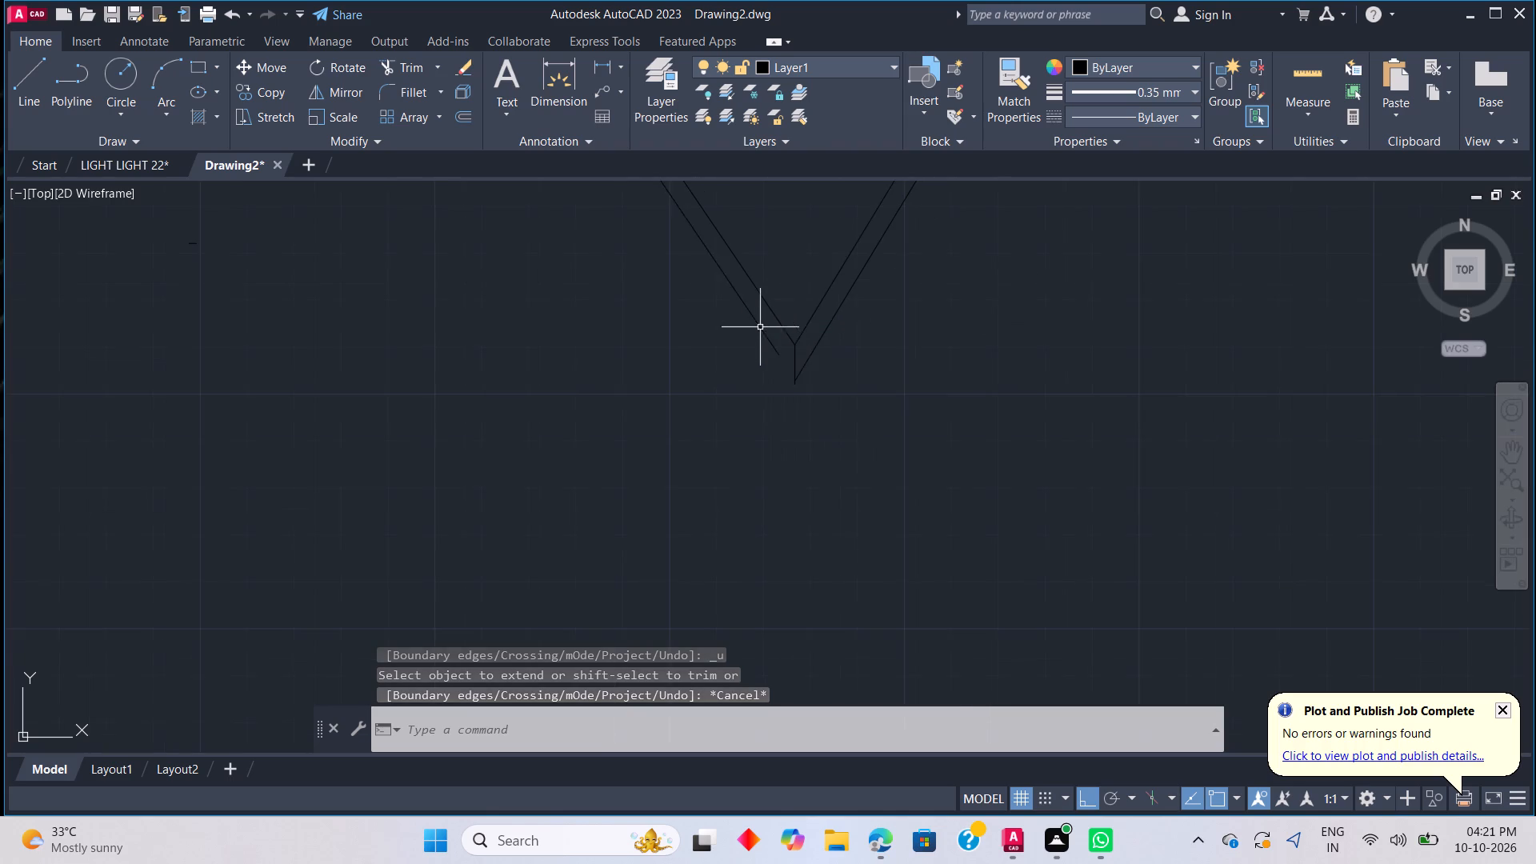
scroll(767, 341, "up", 3)
scroll(787, 410, "up", 2)
scroll(864, 505, "down", 8)
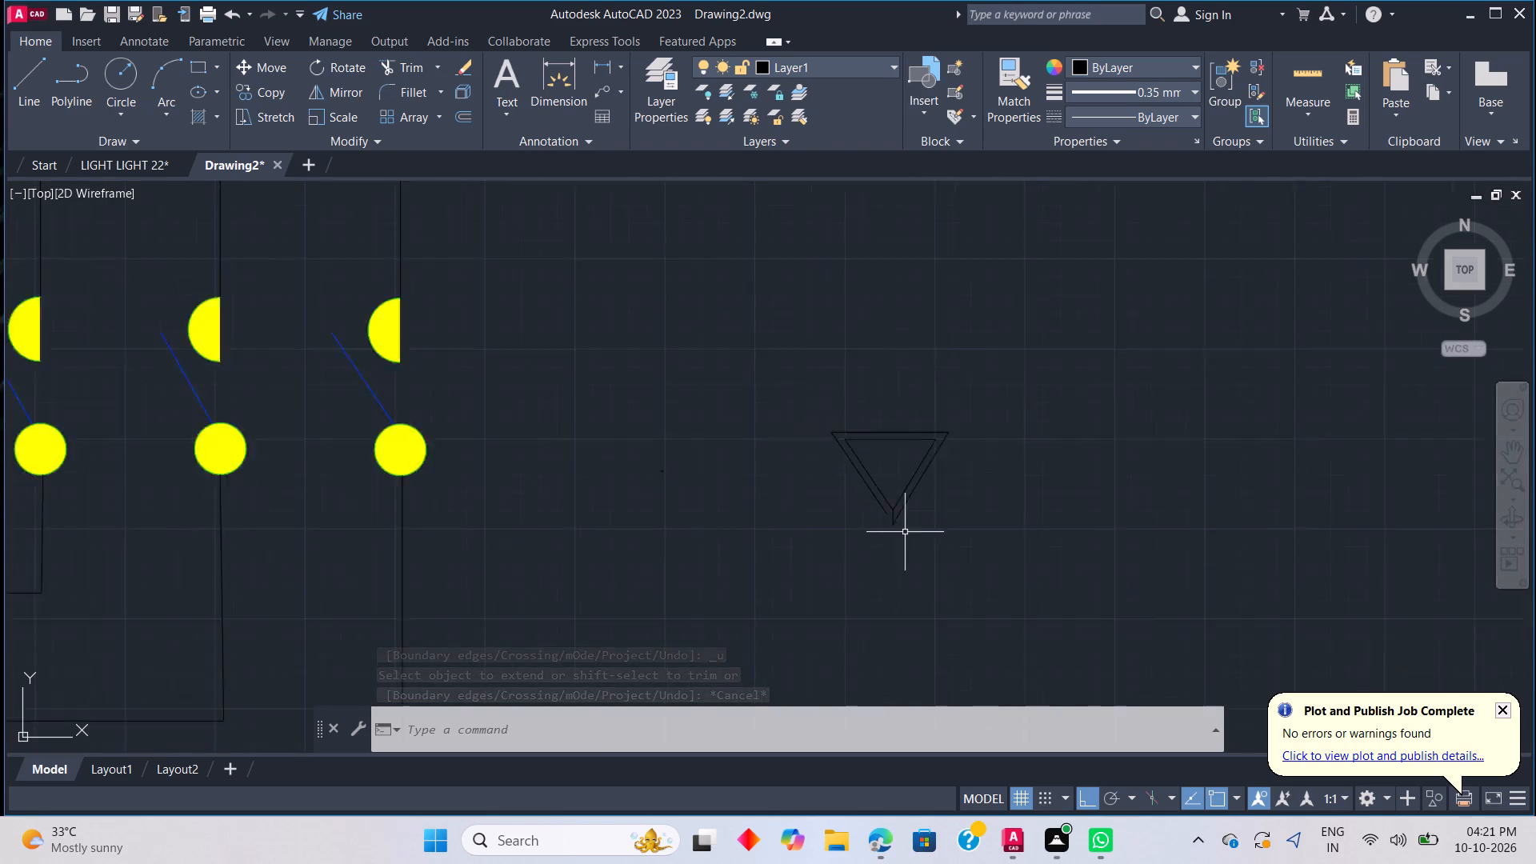
scroll(935, 518, "up", 3)
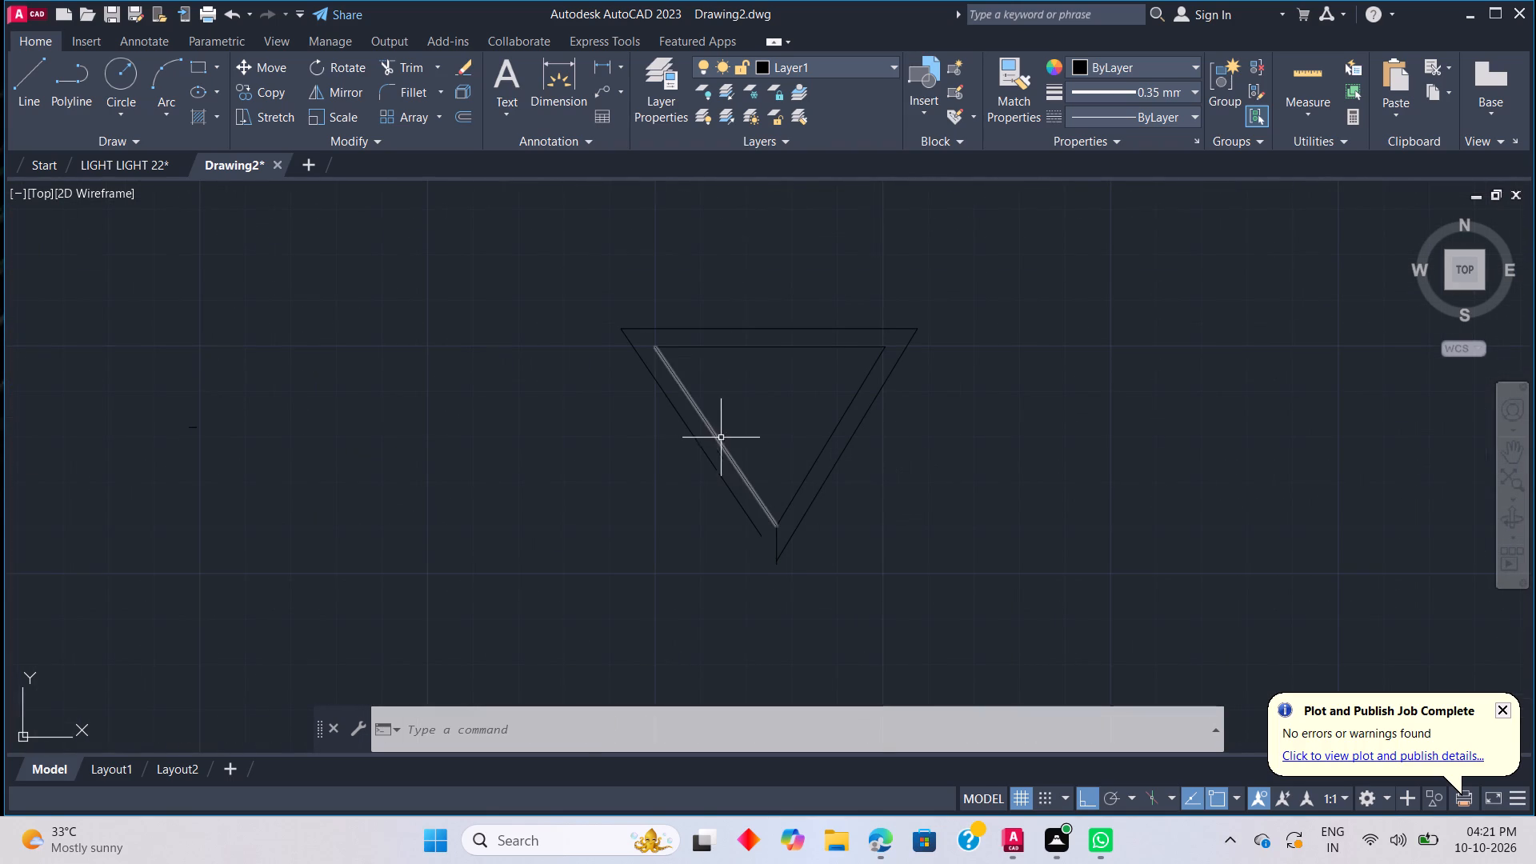
left_click(705, 451)
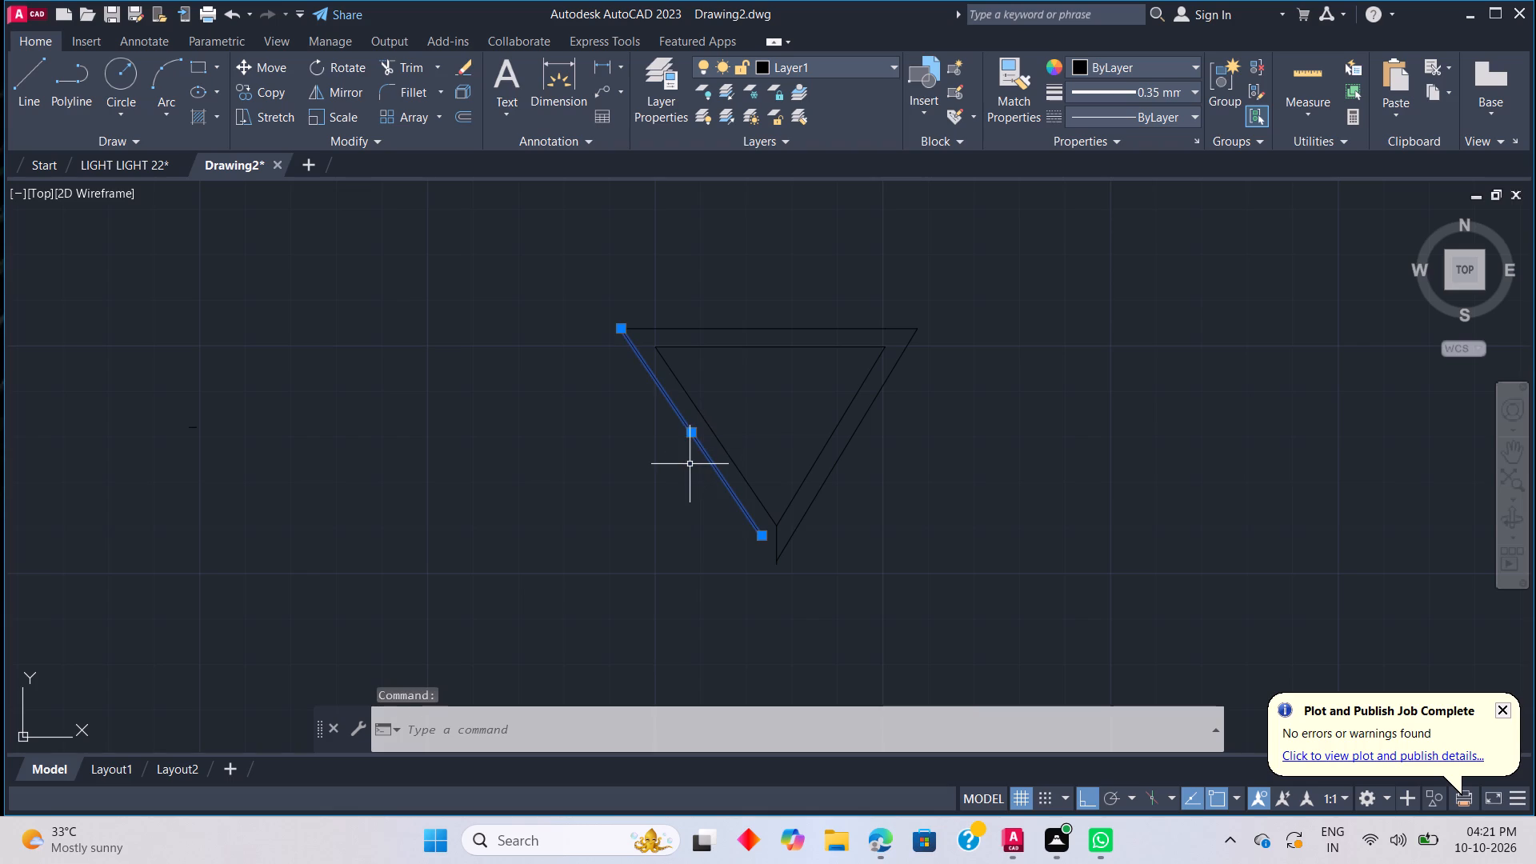
key("Delete")
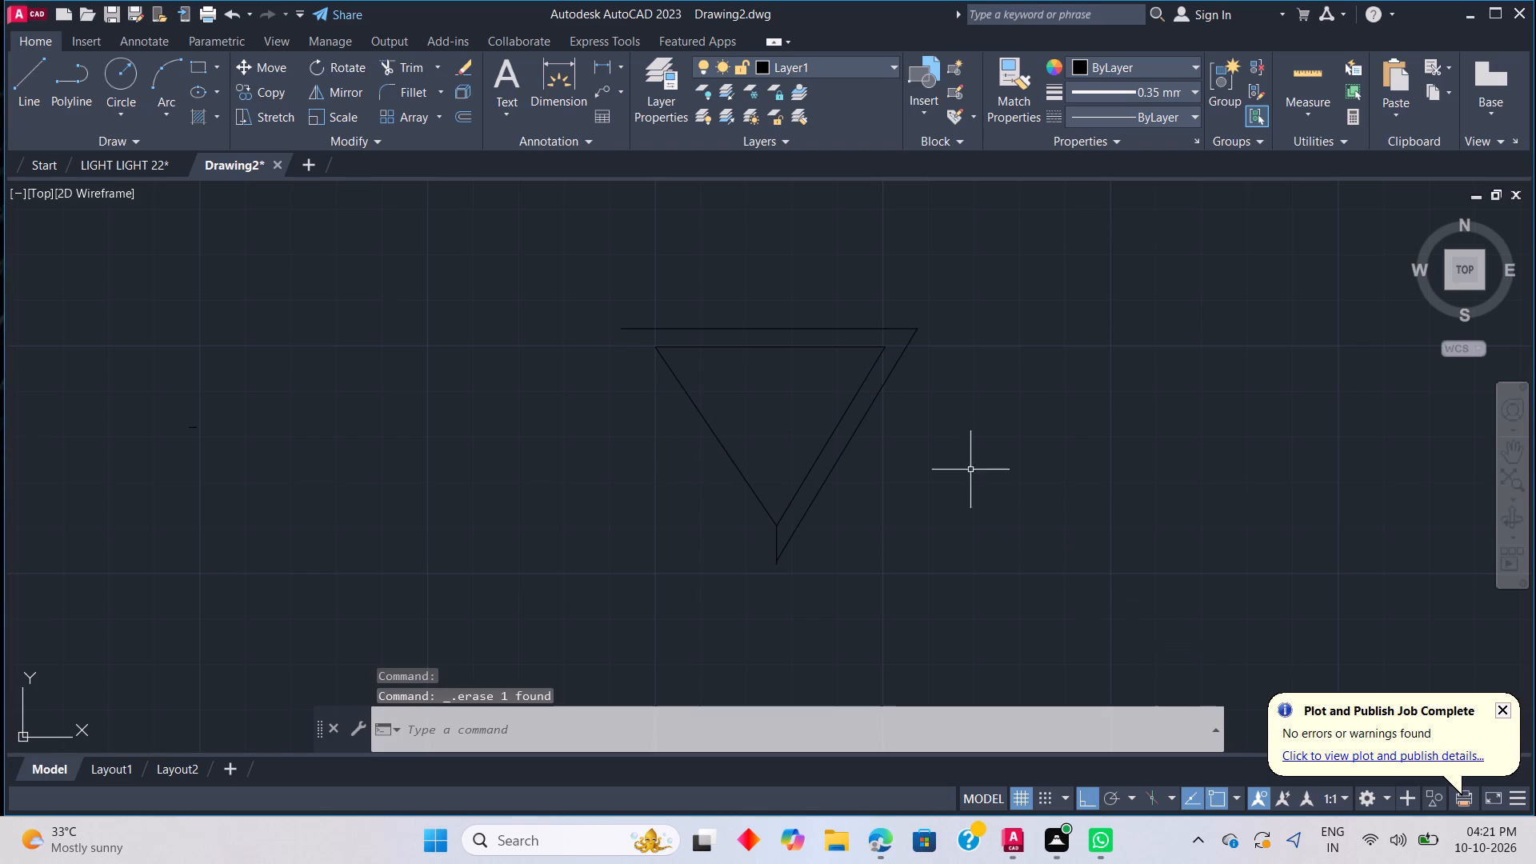
left_click(870, 404)
key("Delete")
Offset the inner triangle's right side outward by 0.2 with the Through option.
key("o")
key("f")
key("space")
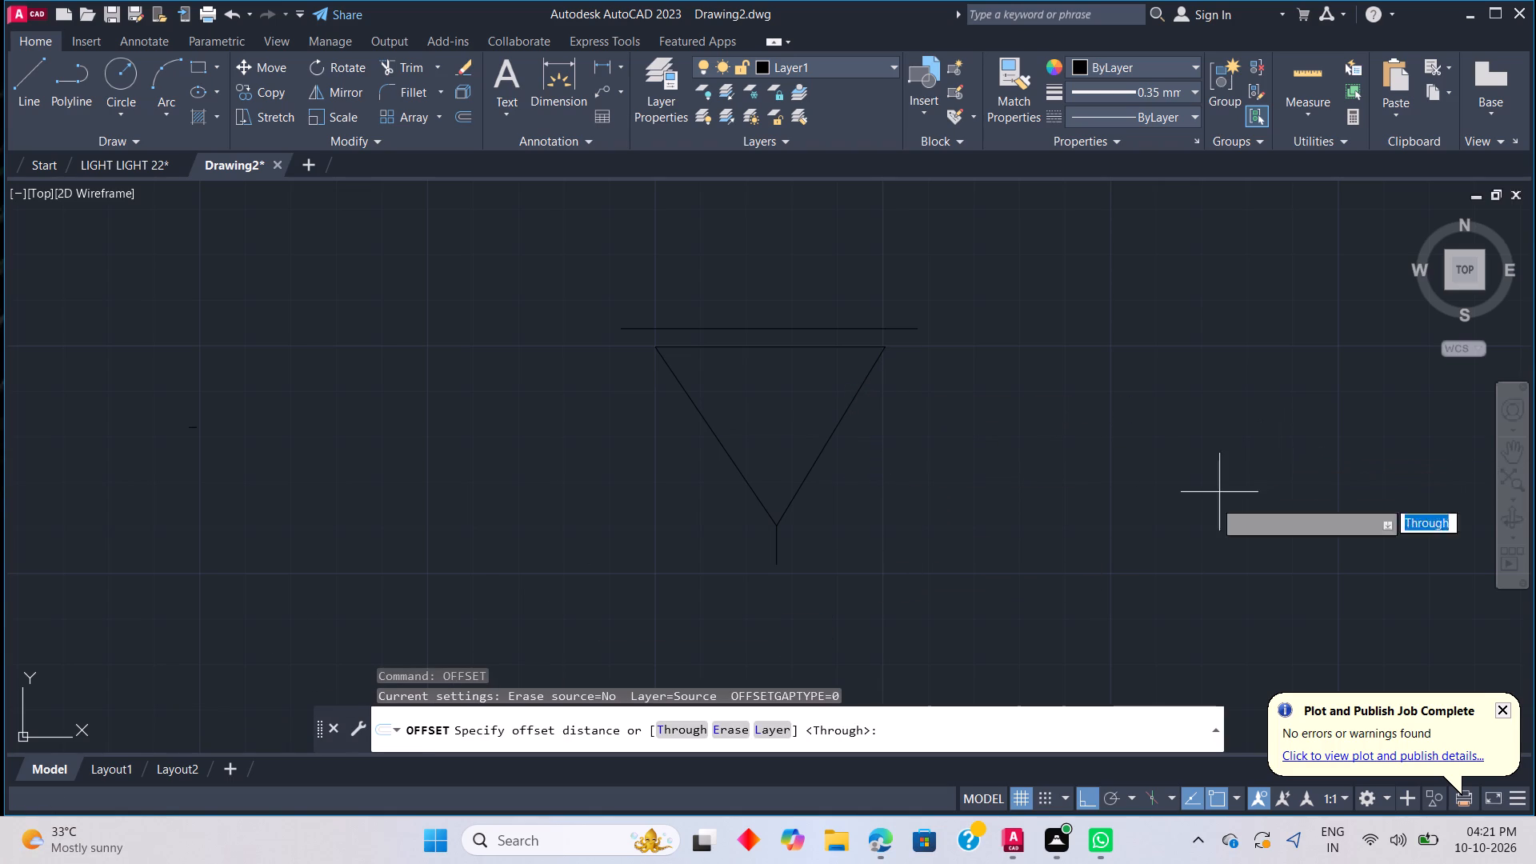
left_click(695, 722)
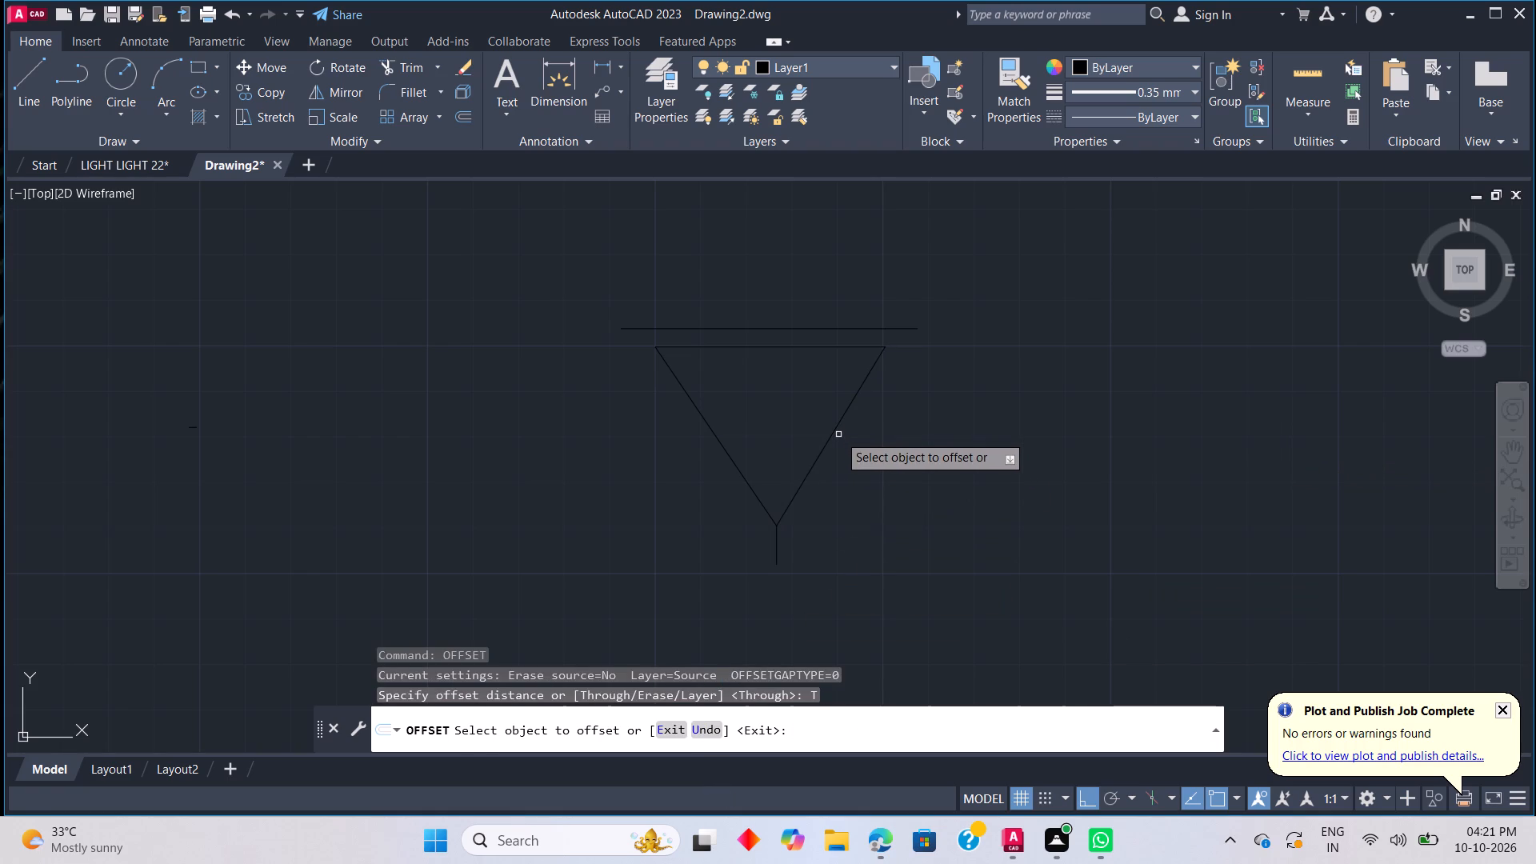
left_click(841, 423)
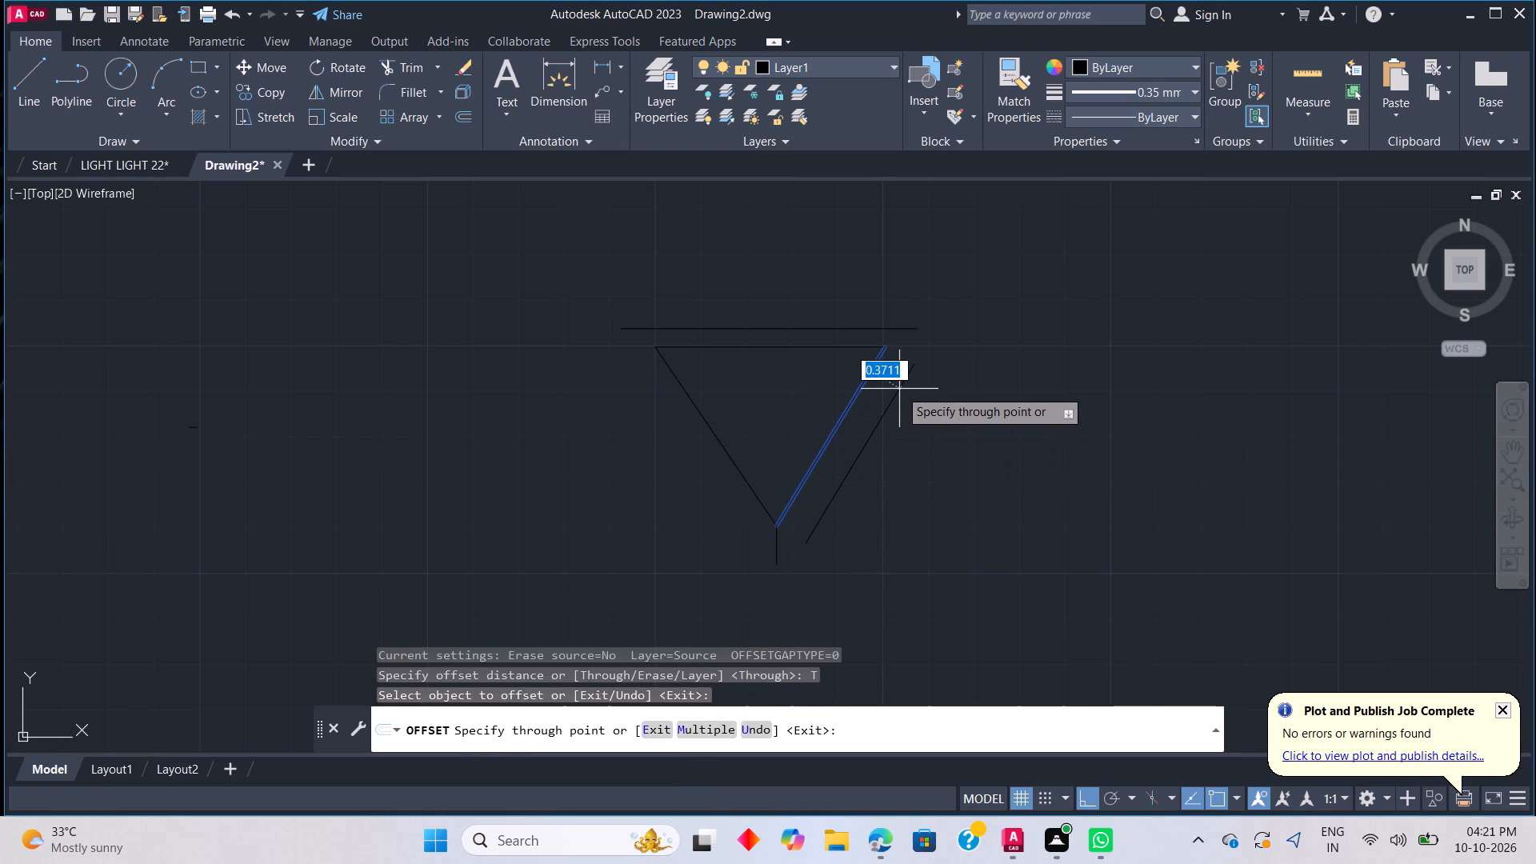
type("0.2")
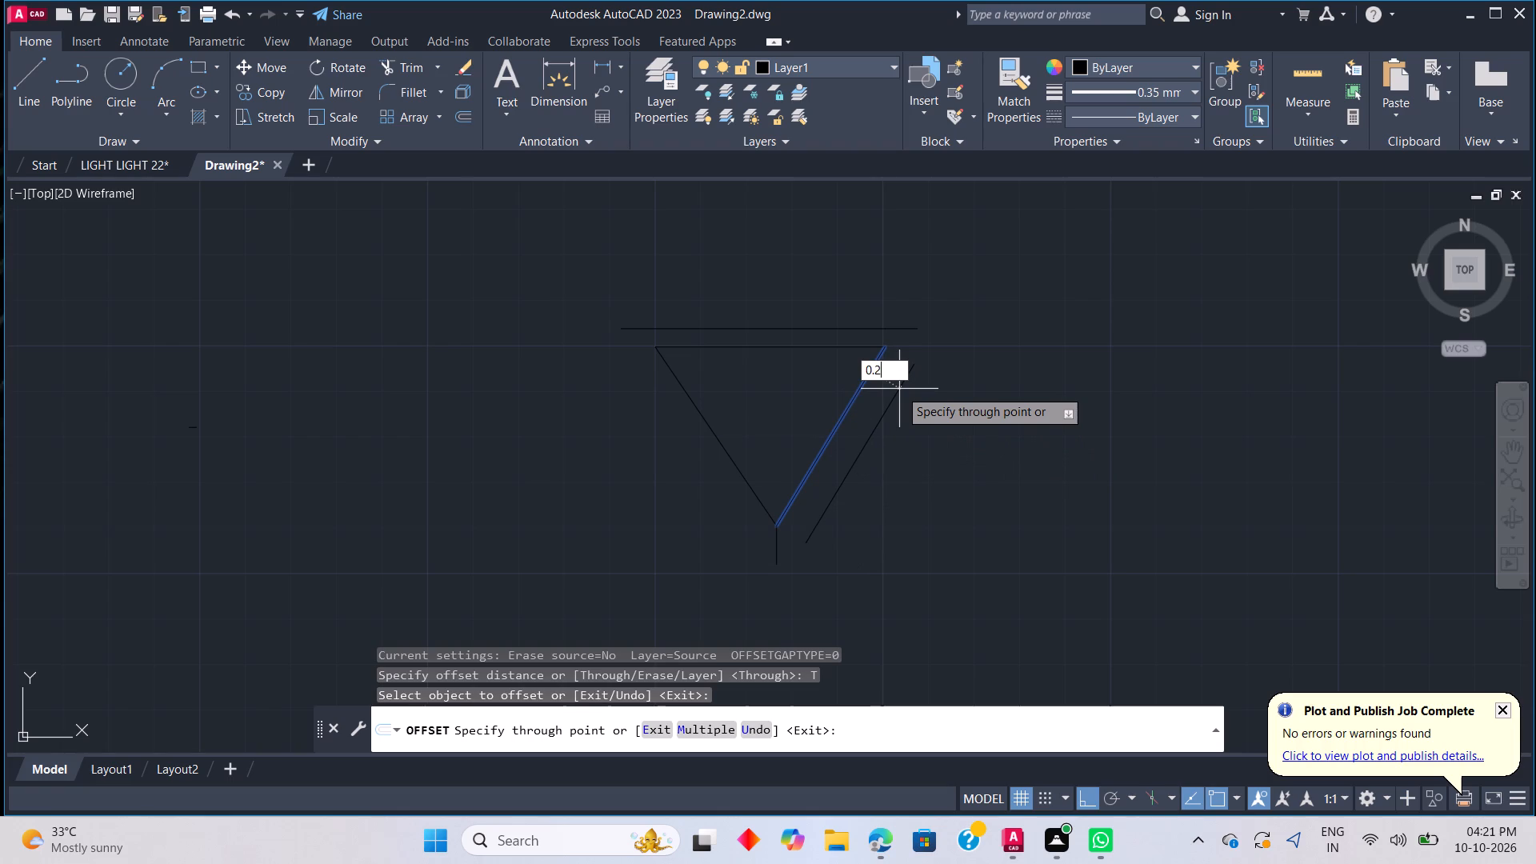
key("Return")
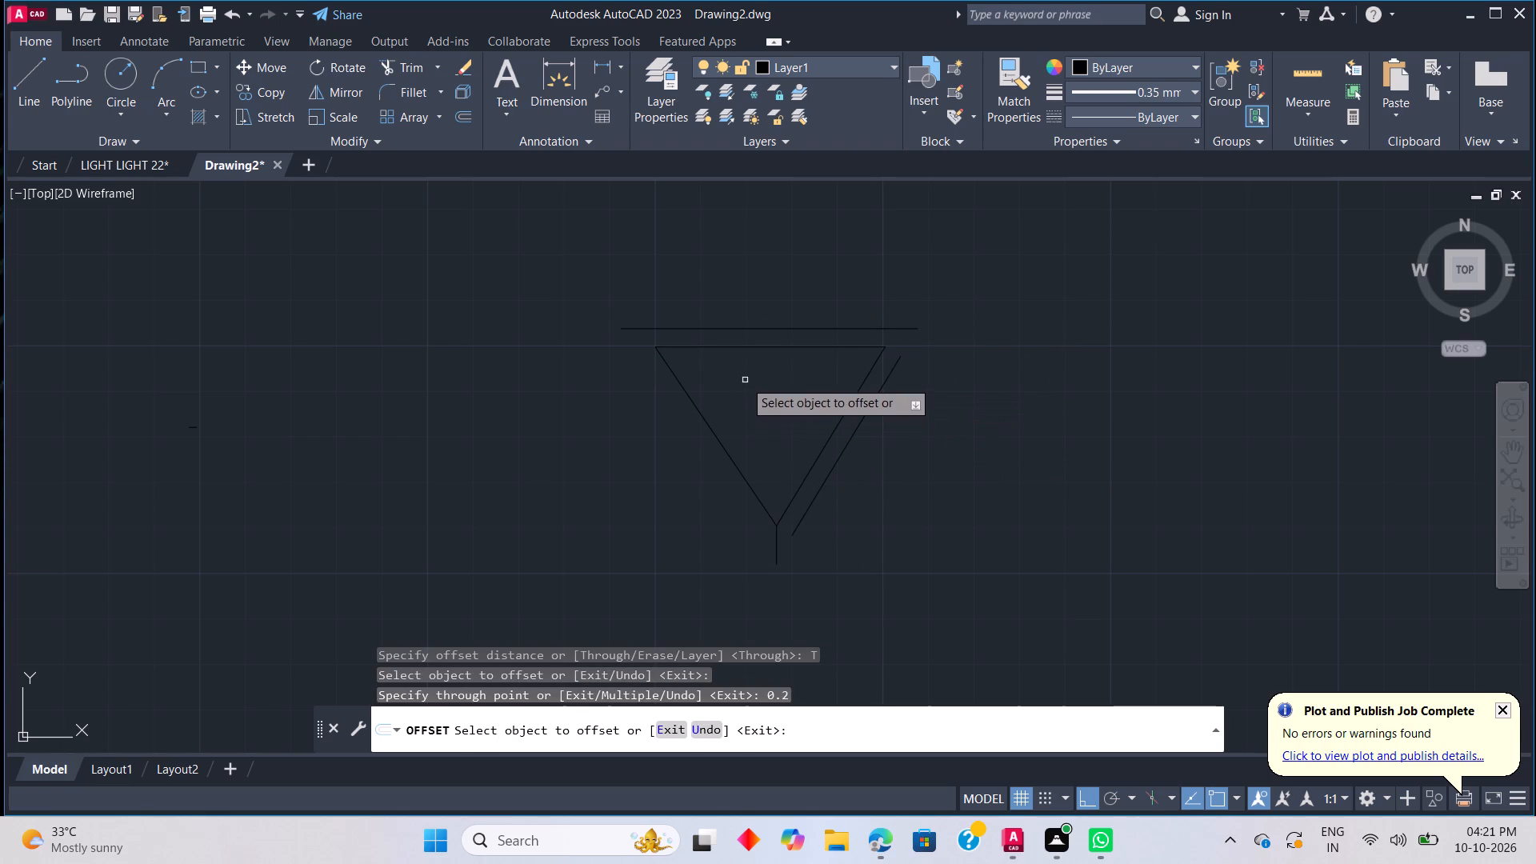
left_click(759, 326, "shift")
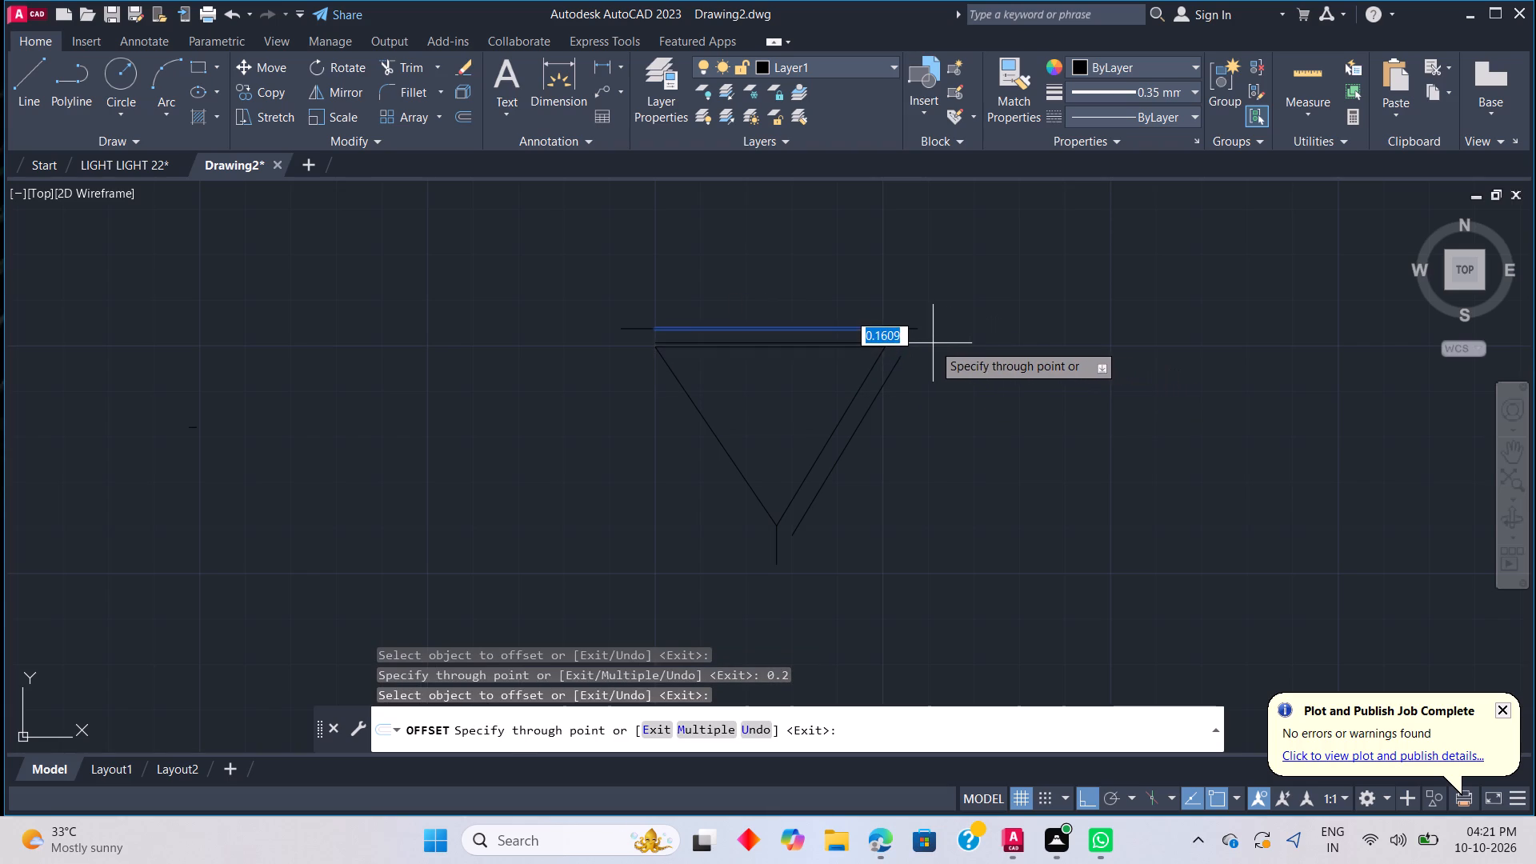
key("Escape")
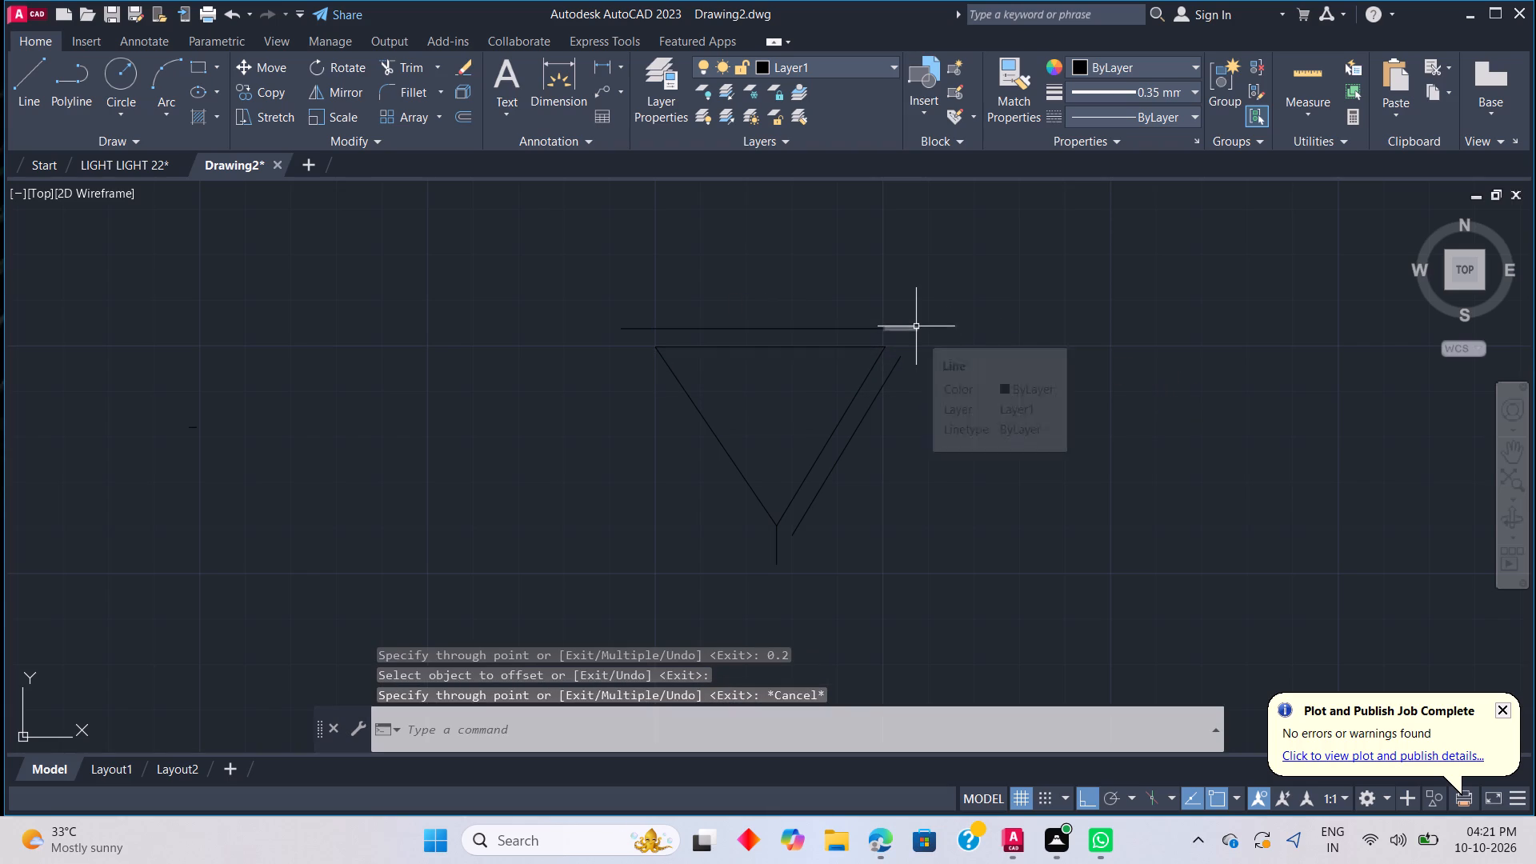
Delete all three segments of the outer horizontal line above the inner triangle.
left_click(802, 328)
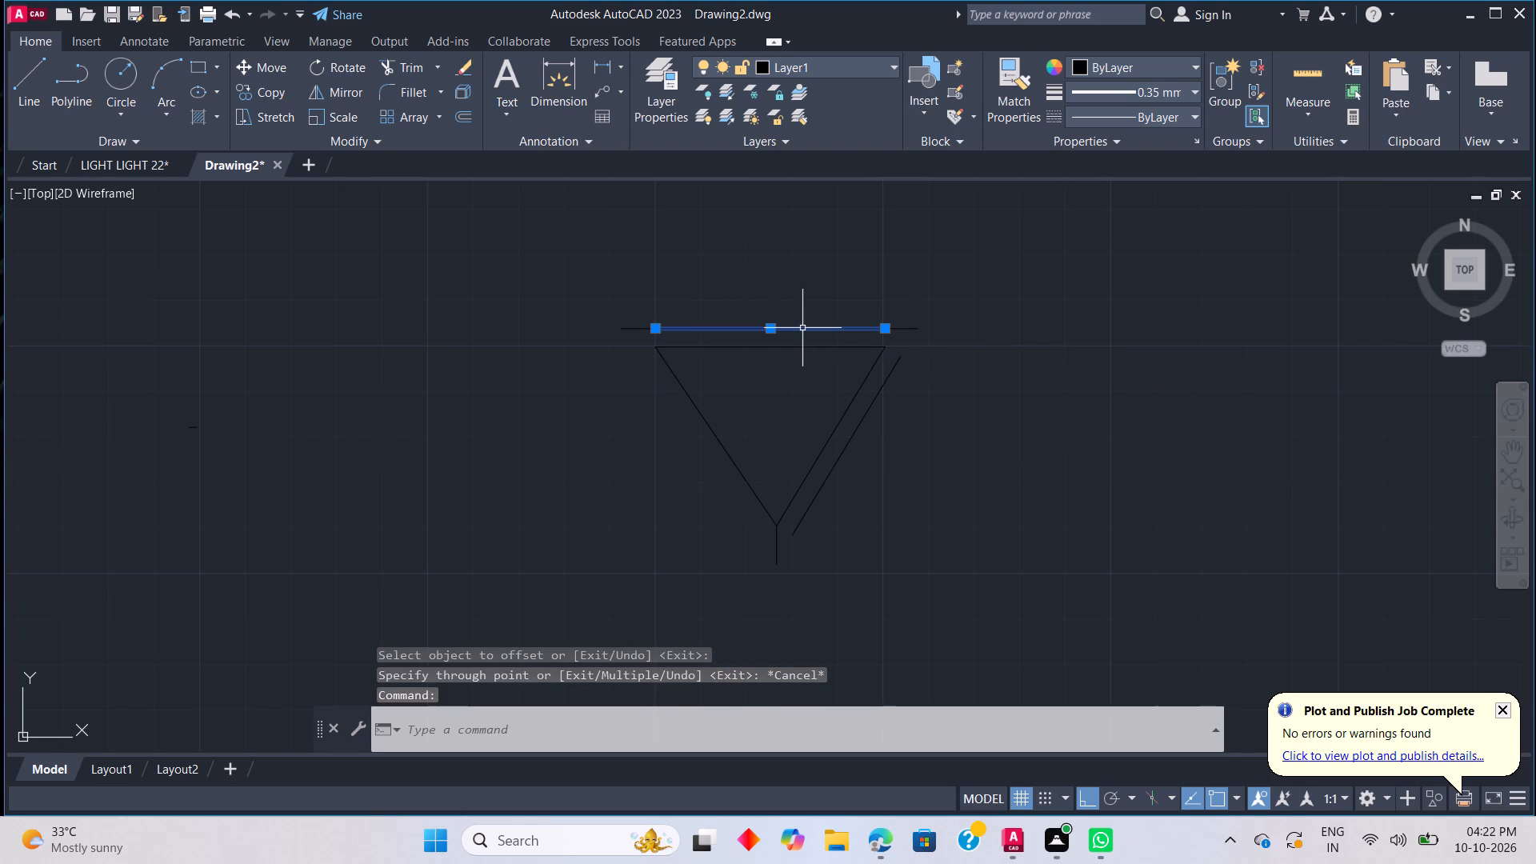
key("Delete")
left_click(898, 328)
key("Delete")
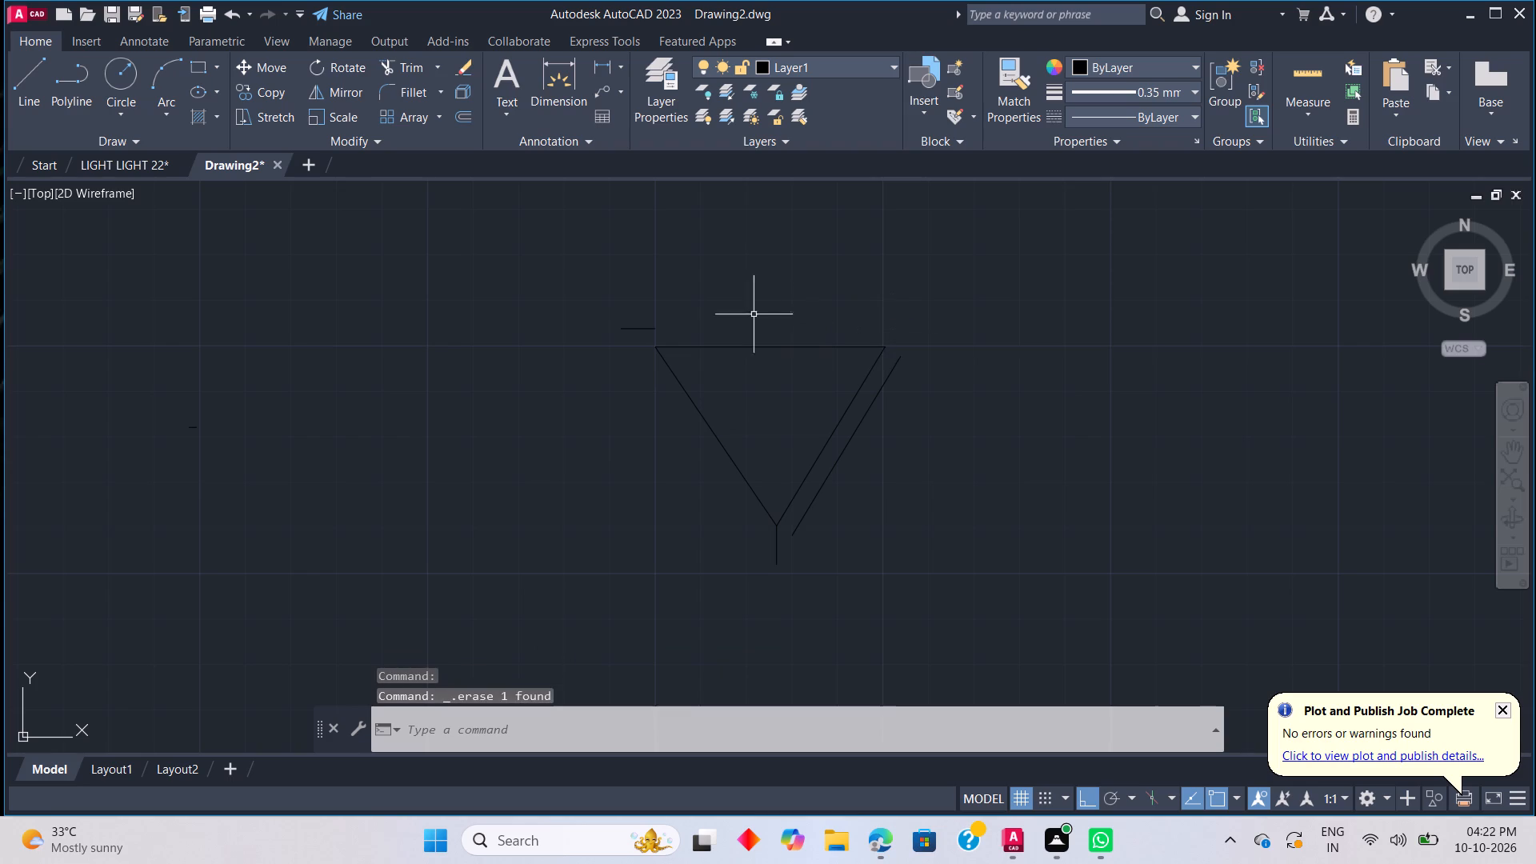
left_click(651, 327)
key("Delete")
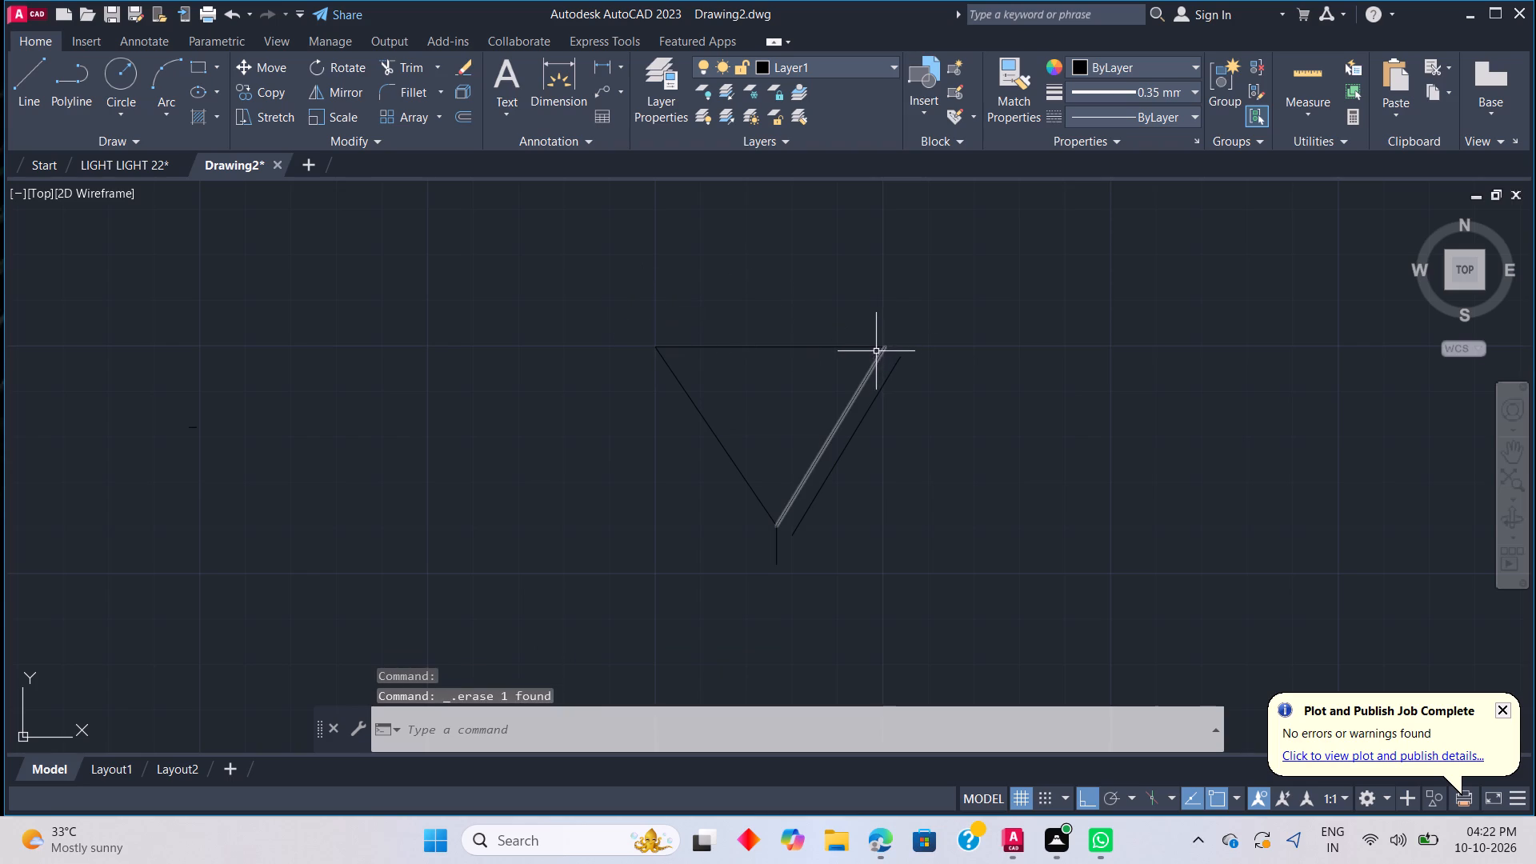
Offset the inner triangle's top and left sides outward by 0.2 each with the Through option.
key("o")
key("f")
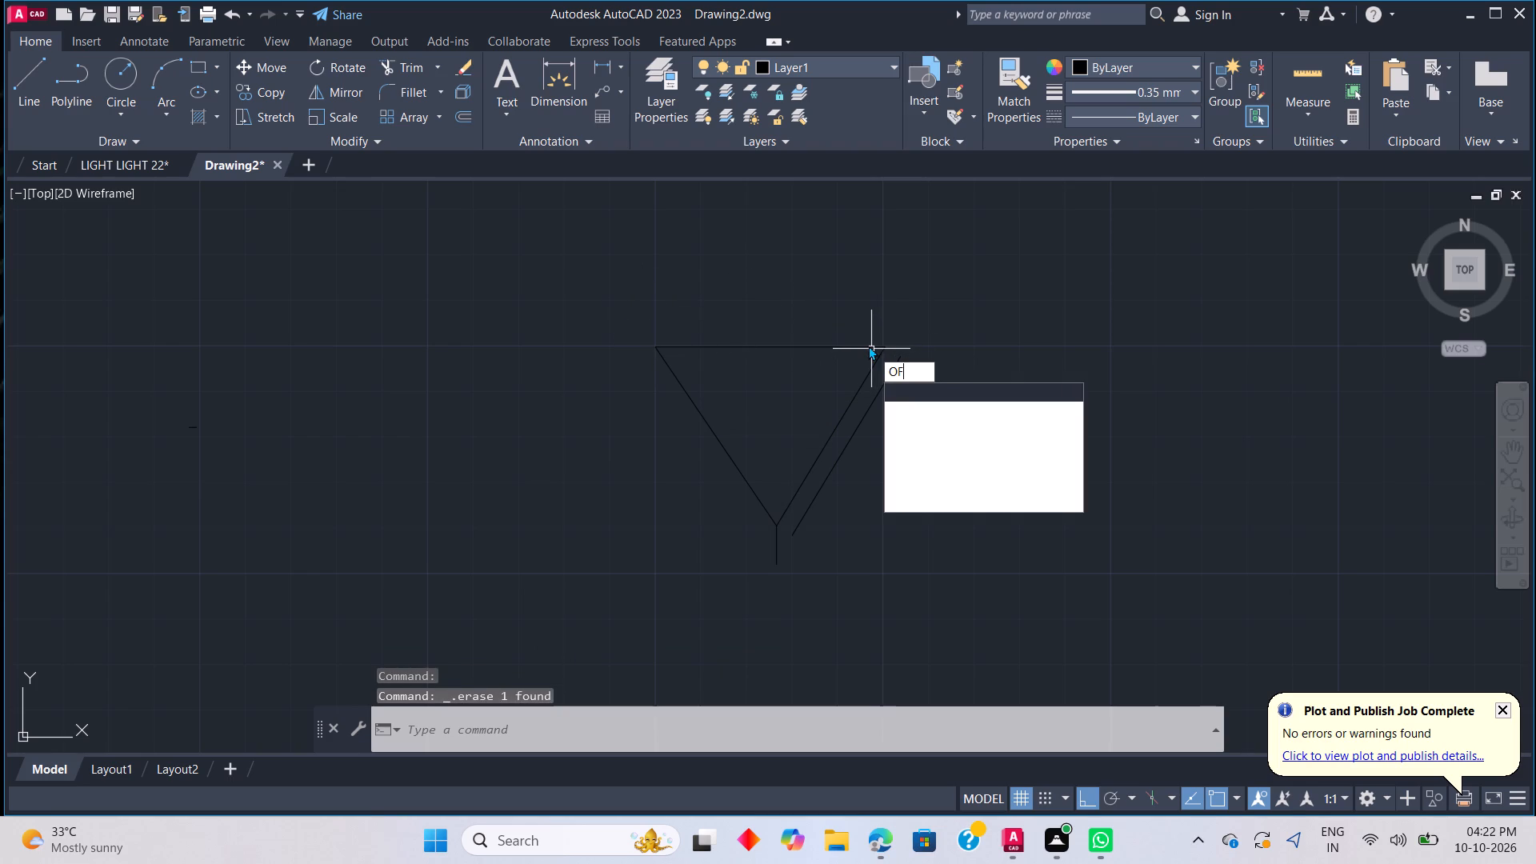
key("space")
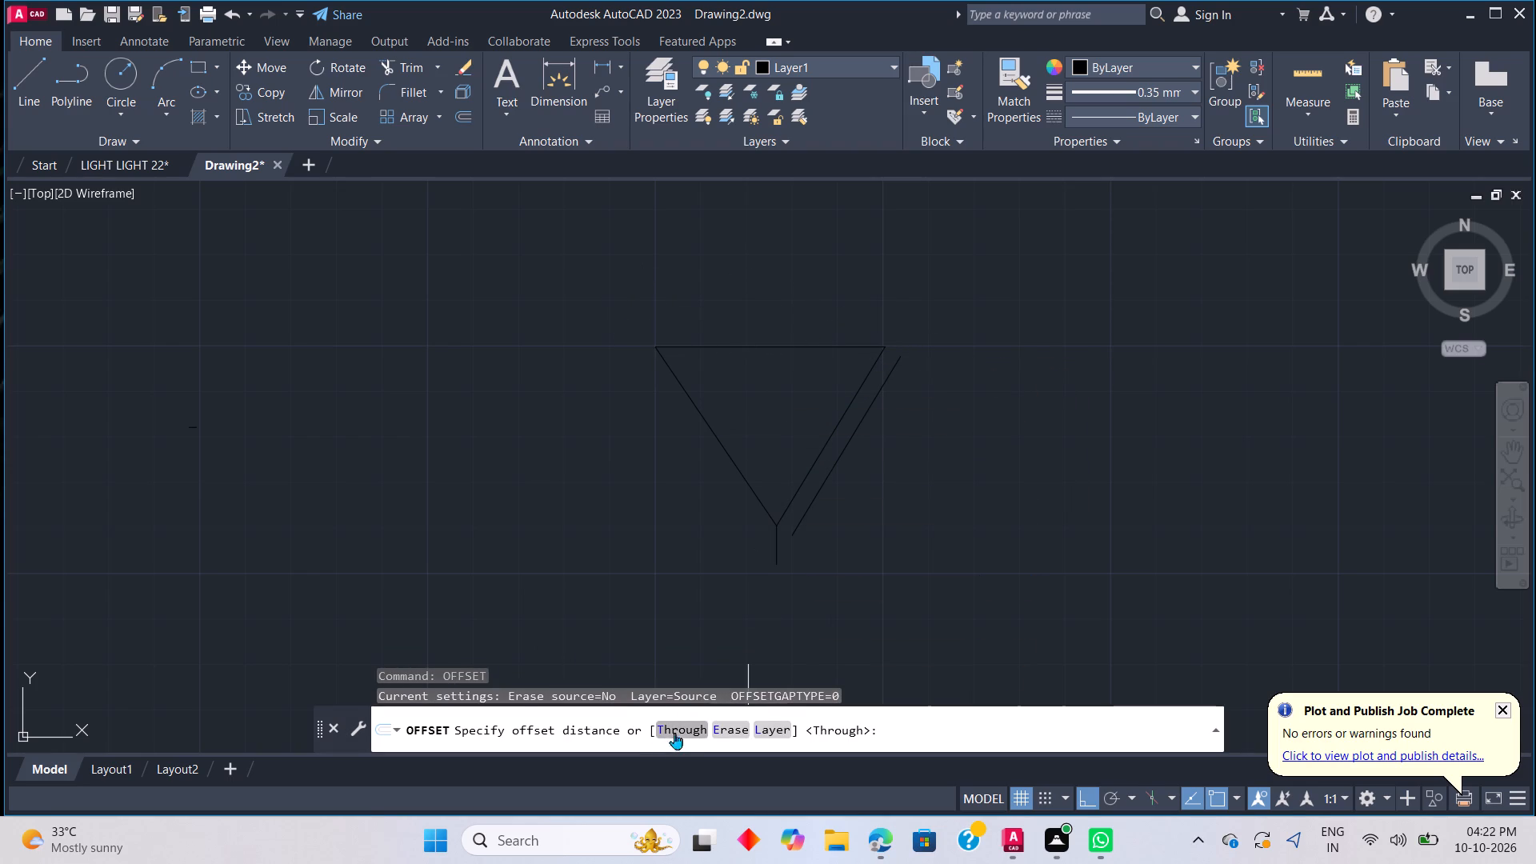
left_click(674, 722)
left_click(811, 345)
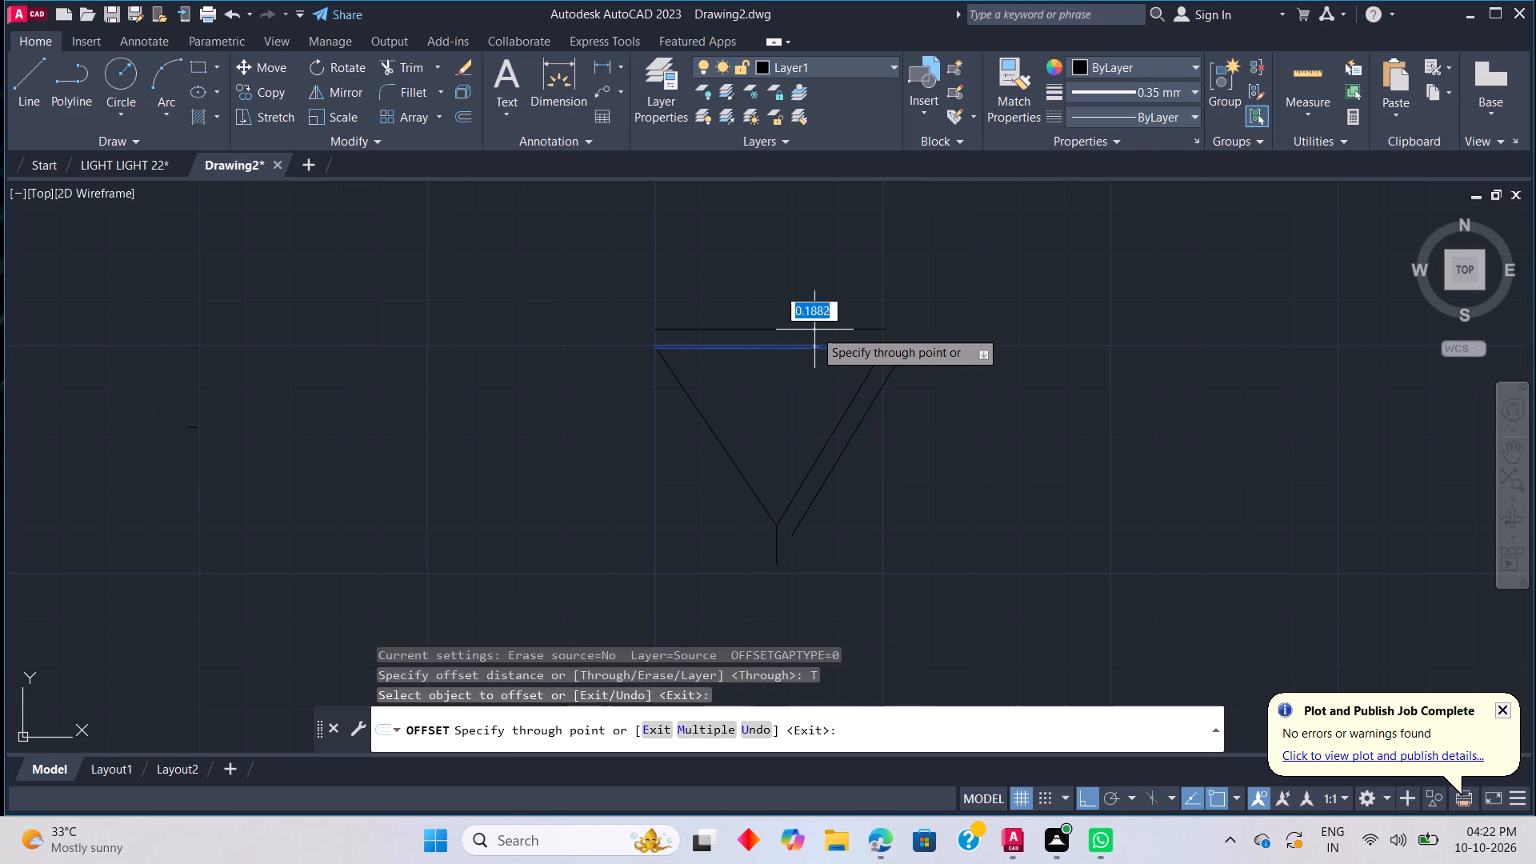
type("0.2")
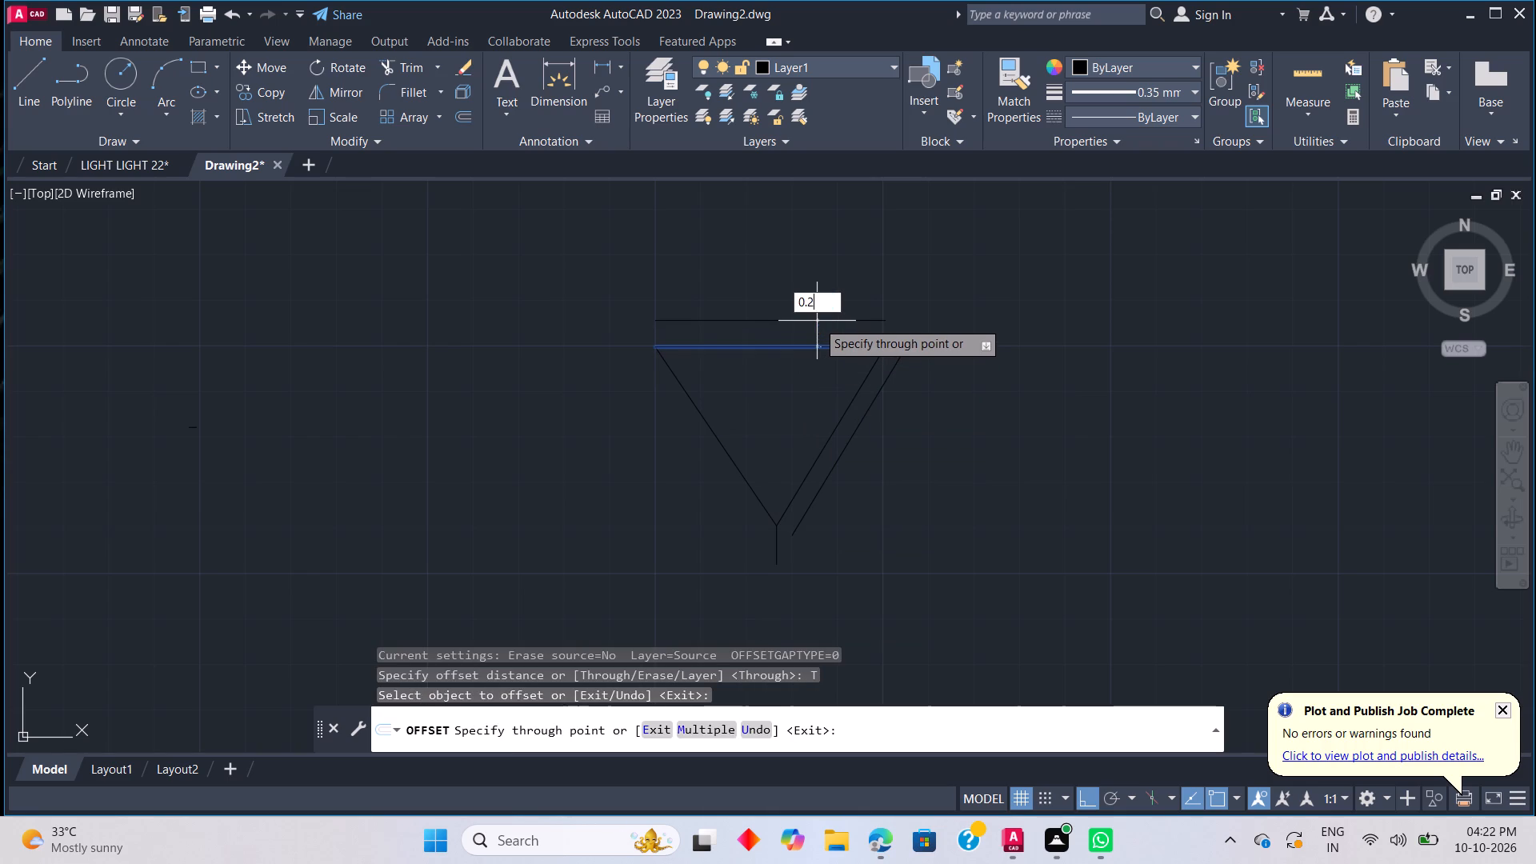
key("Return")
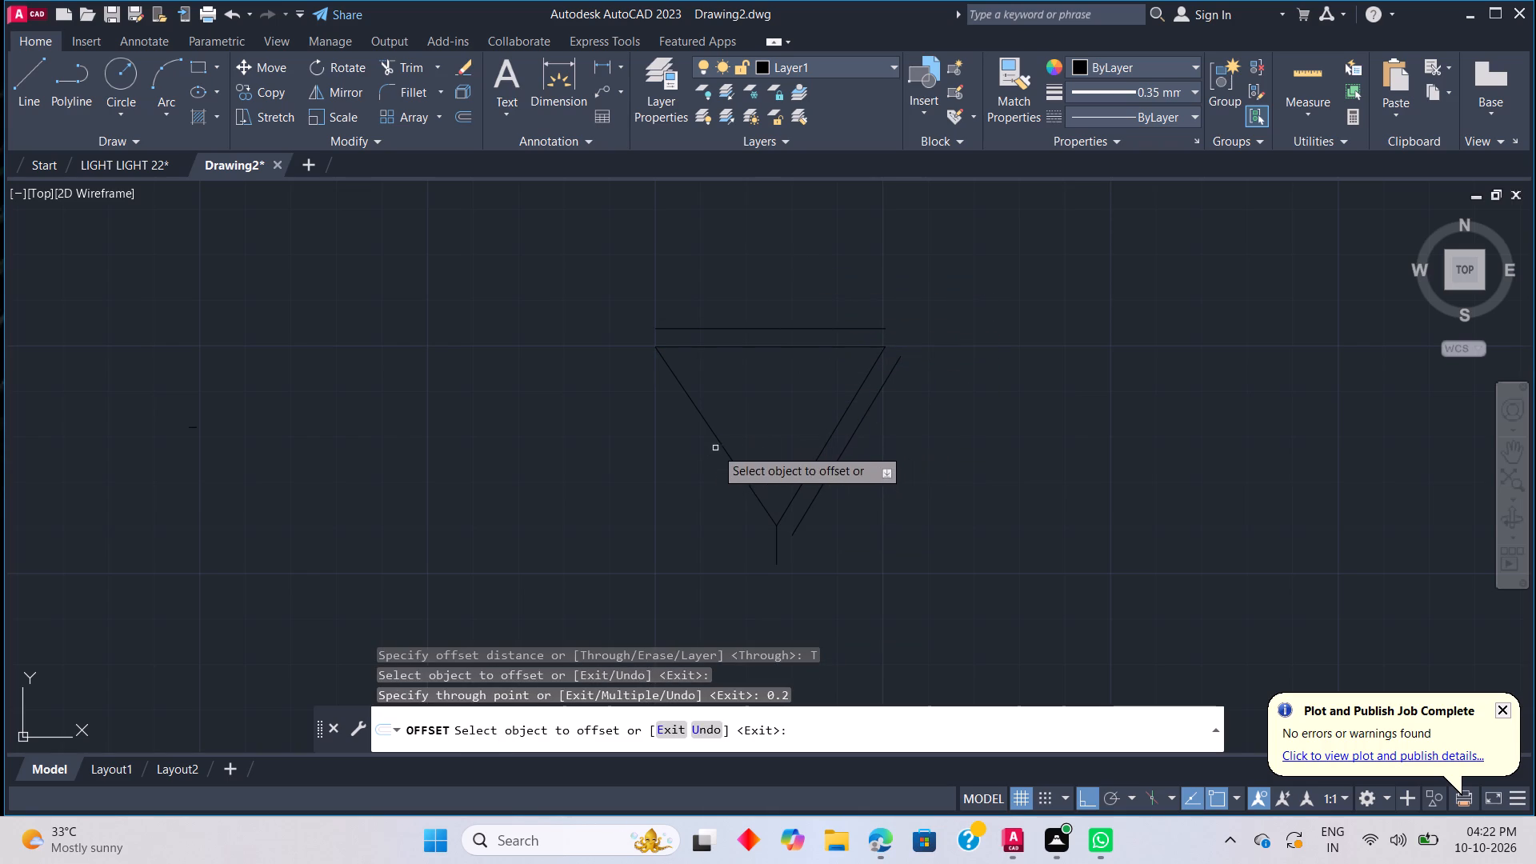
left_click(722, 442)
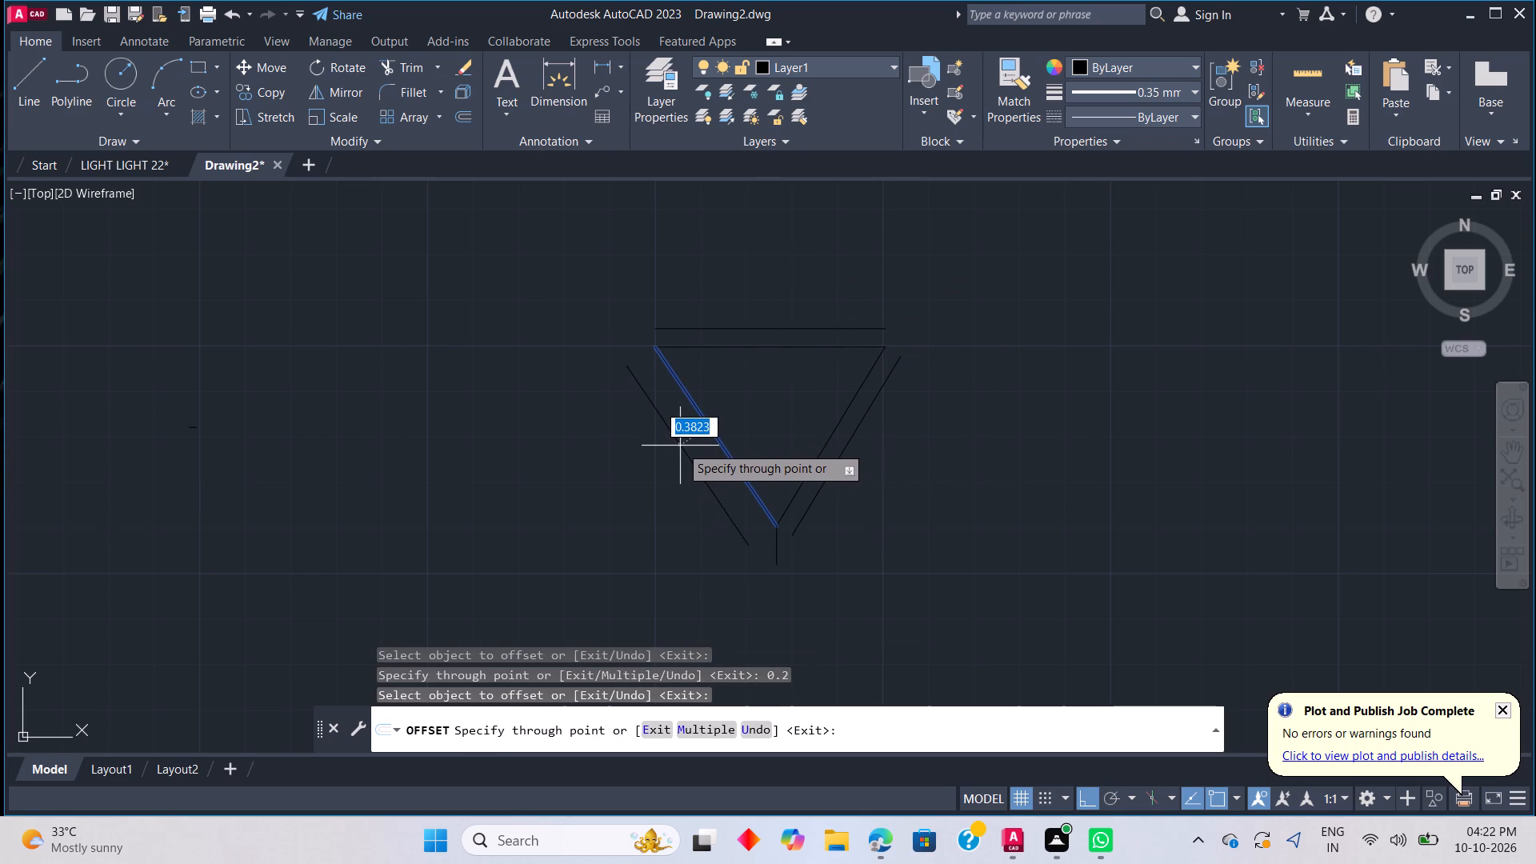
type("0.2")
key("Return")
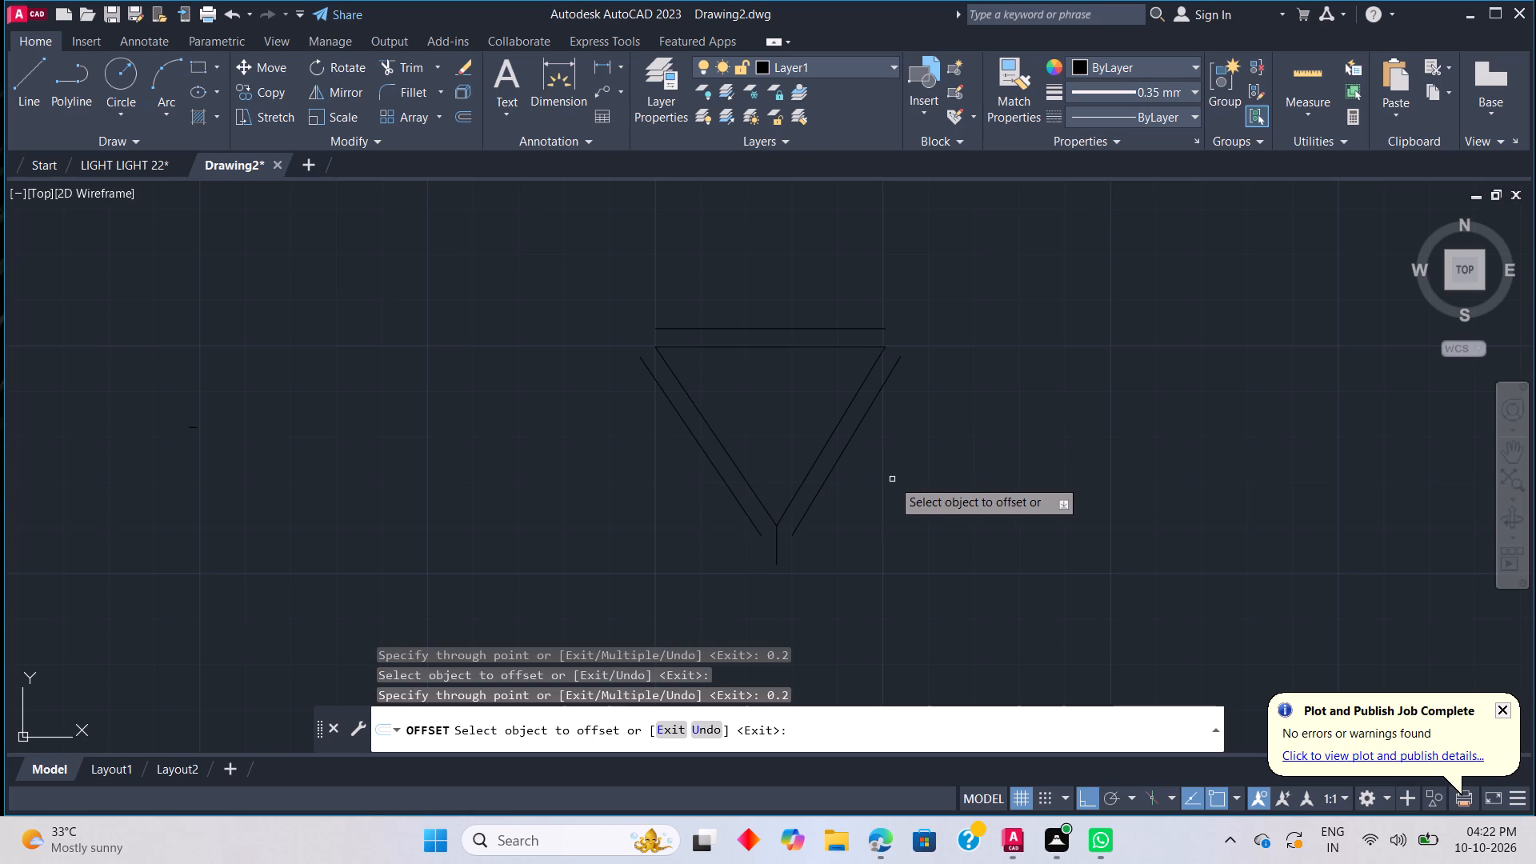
key("Escape")
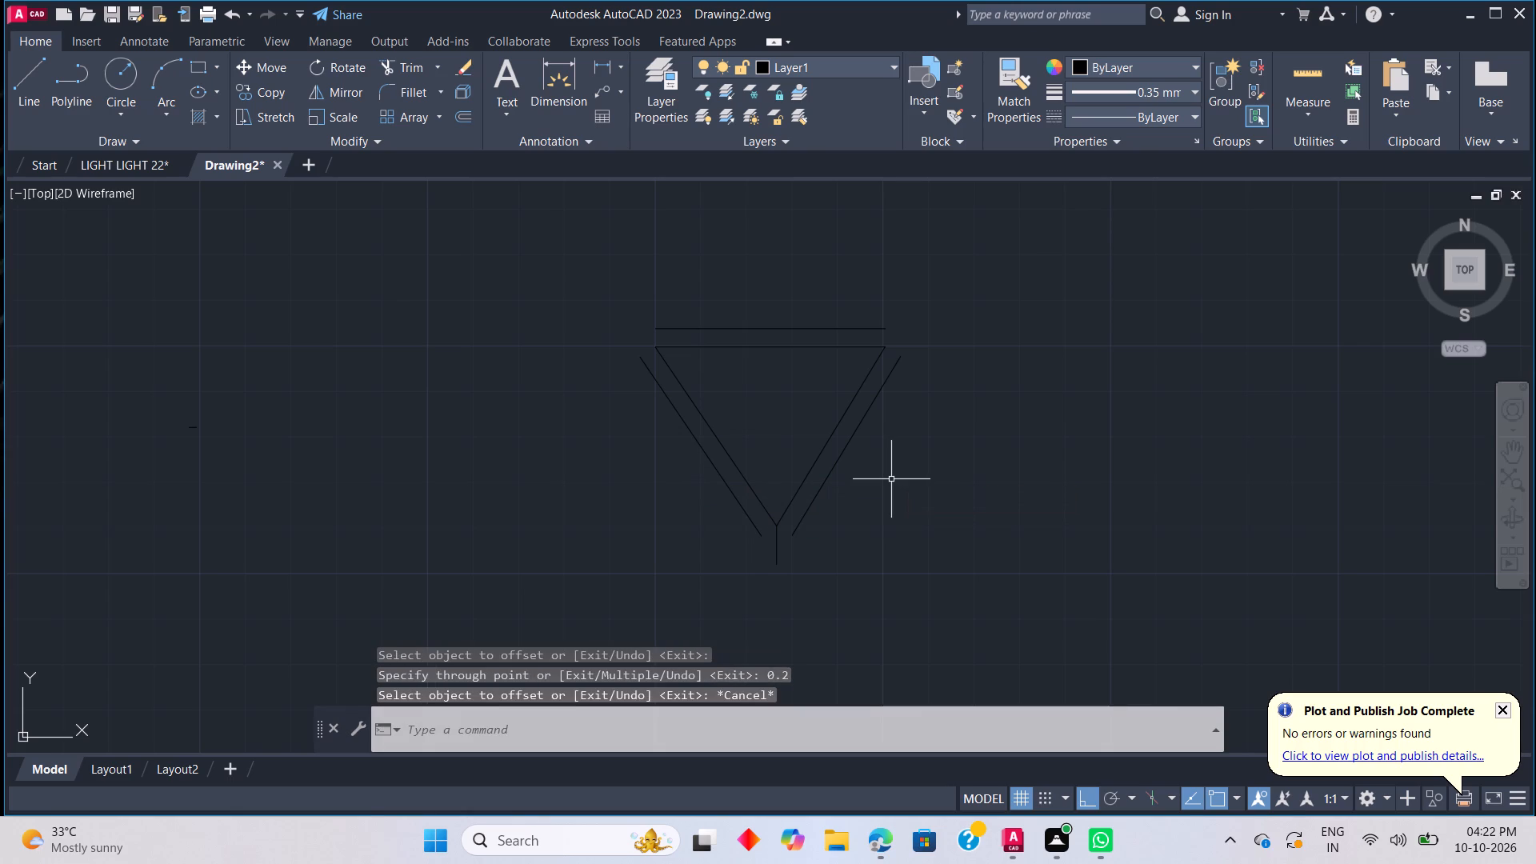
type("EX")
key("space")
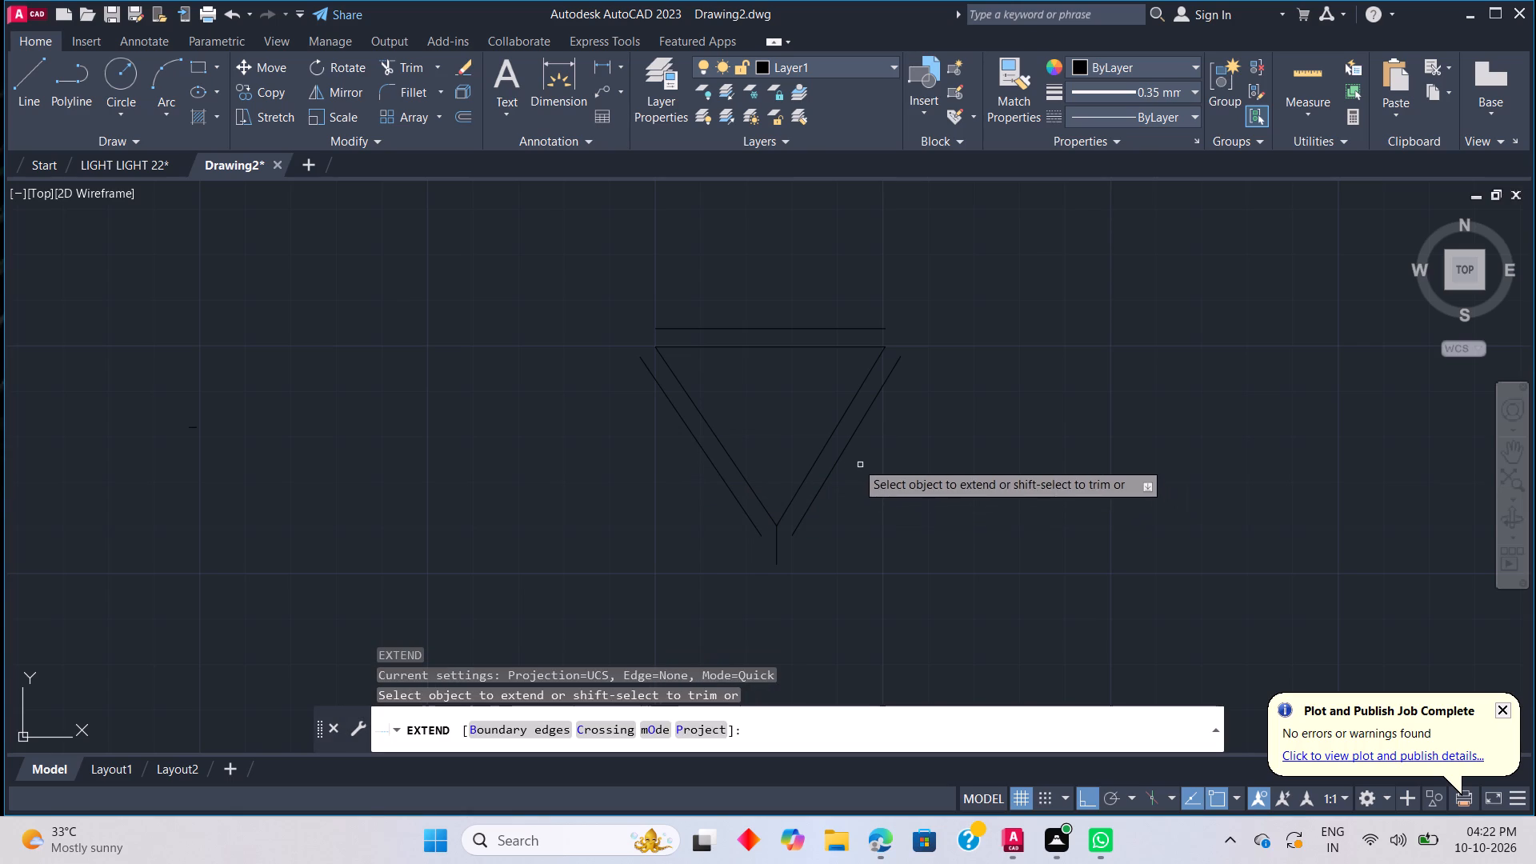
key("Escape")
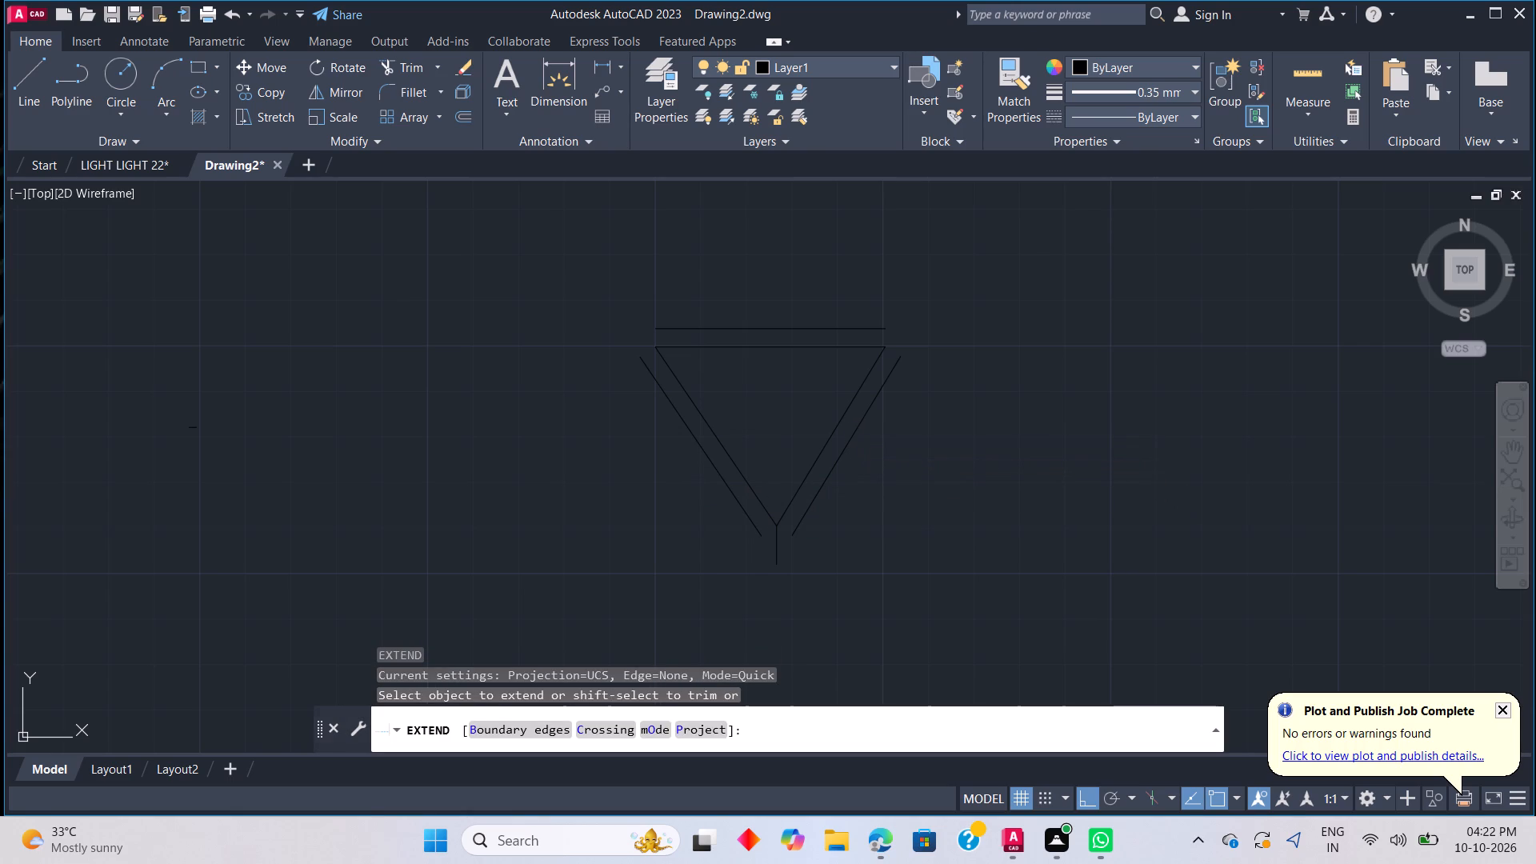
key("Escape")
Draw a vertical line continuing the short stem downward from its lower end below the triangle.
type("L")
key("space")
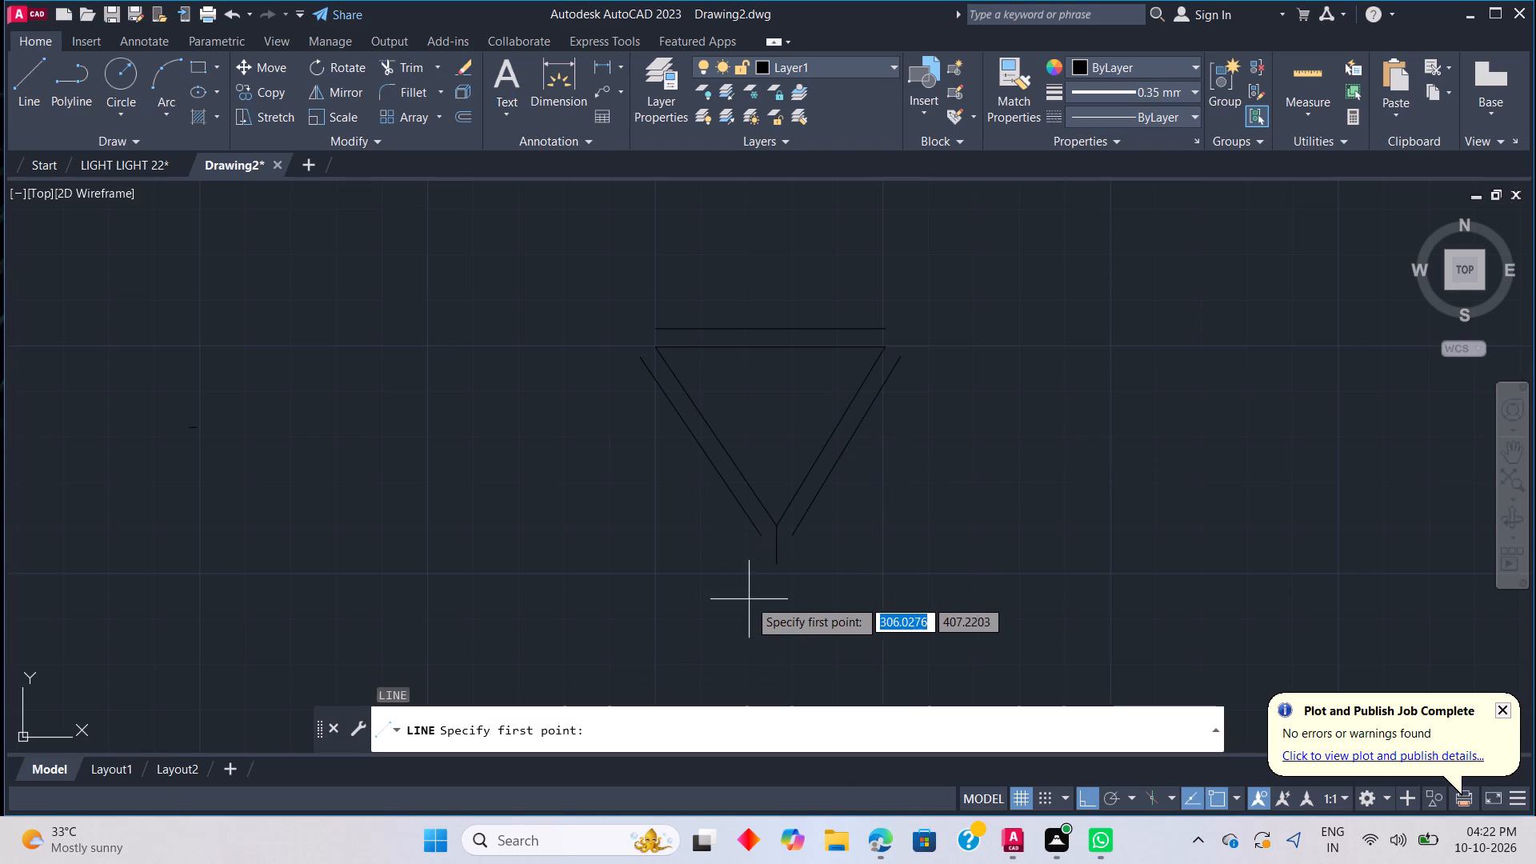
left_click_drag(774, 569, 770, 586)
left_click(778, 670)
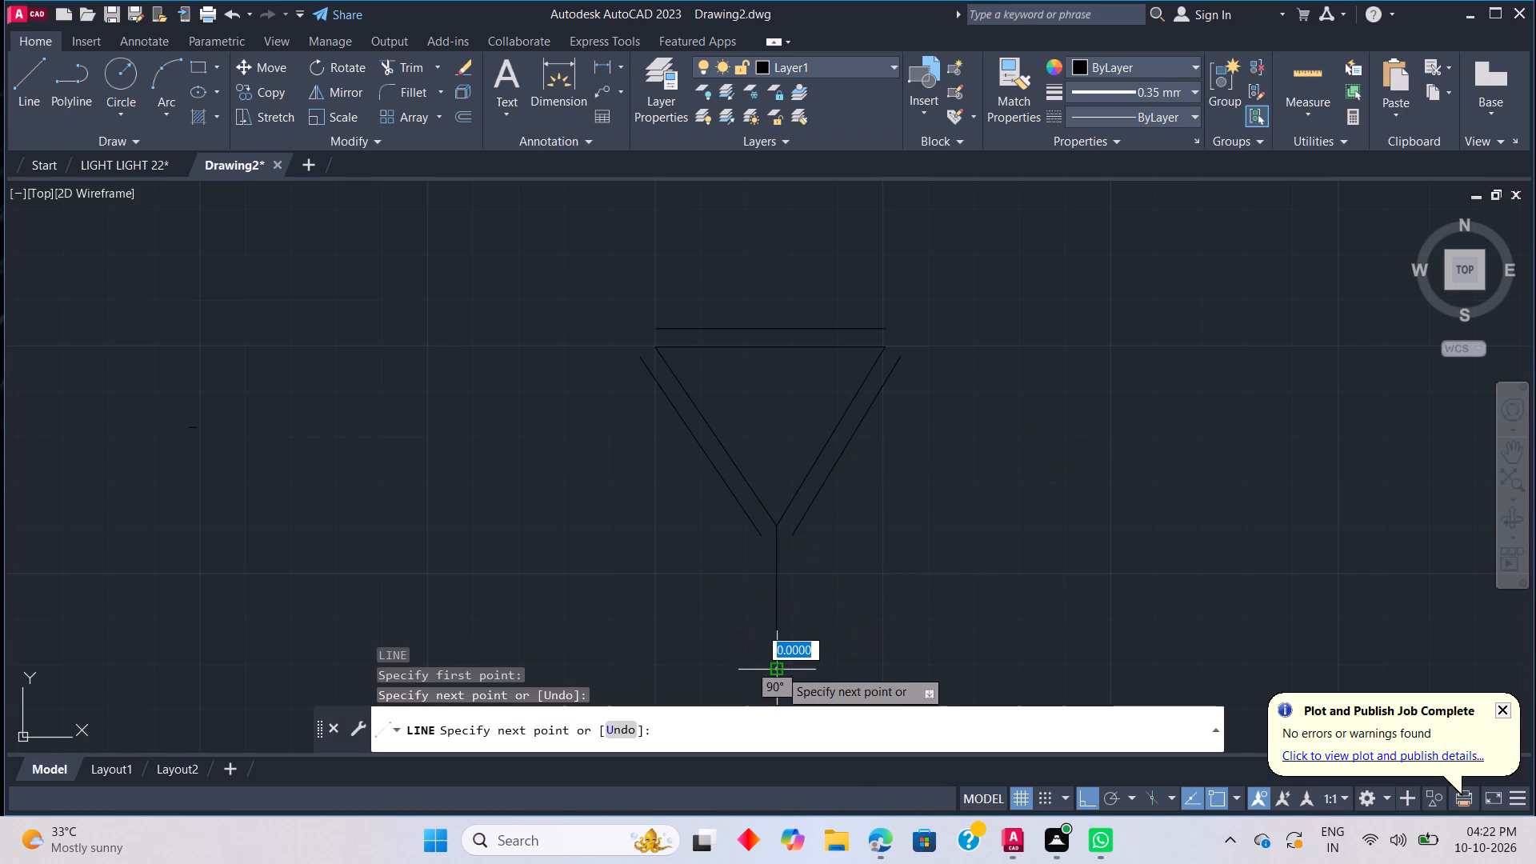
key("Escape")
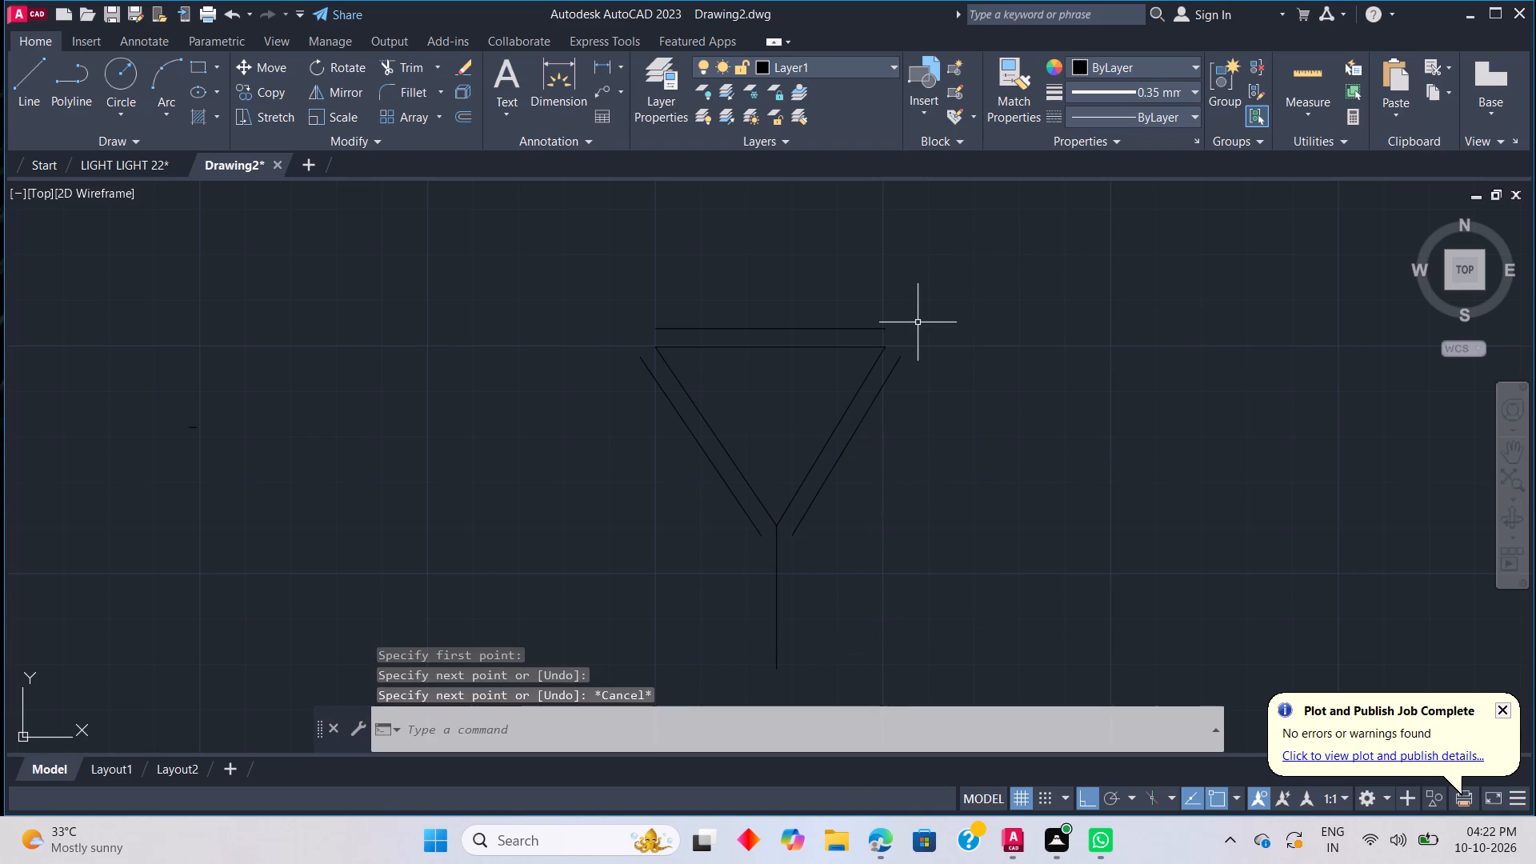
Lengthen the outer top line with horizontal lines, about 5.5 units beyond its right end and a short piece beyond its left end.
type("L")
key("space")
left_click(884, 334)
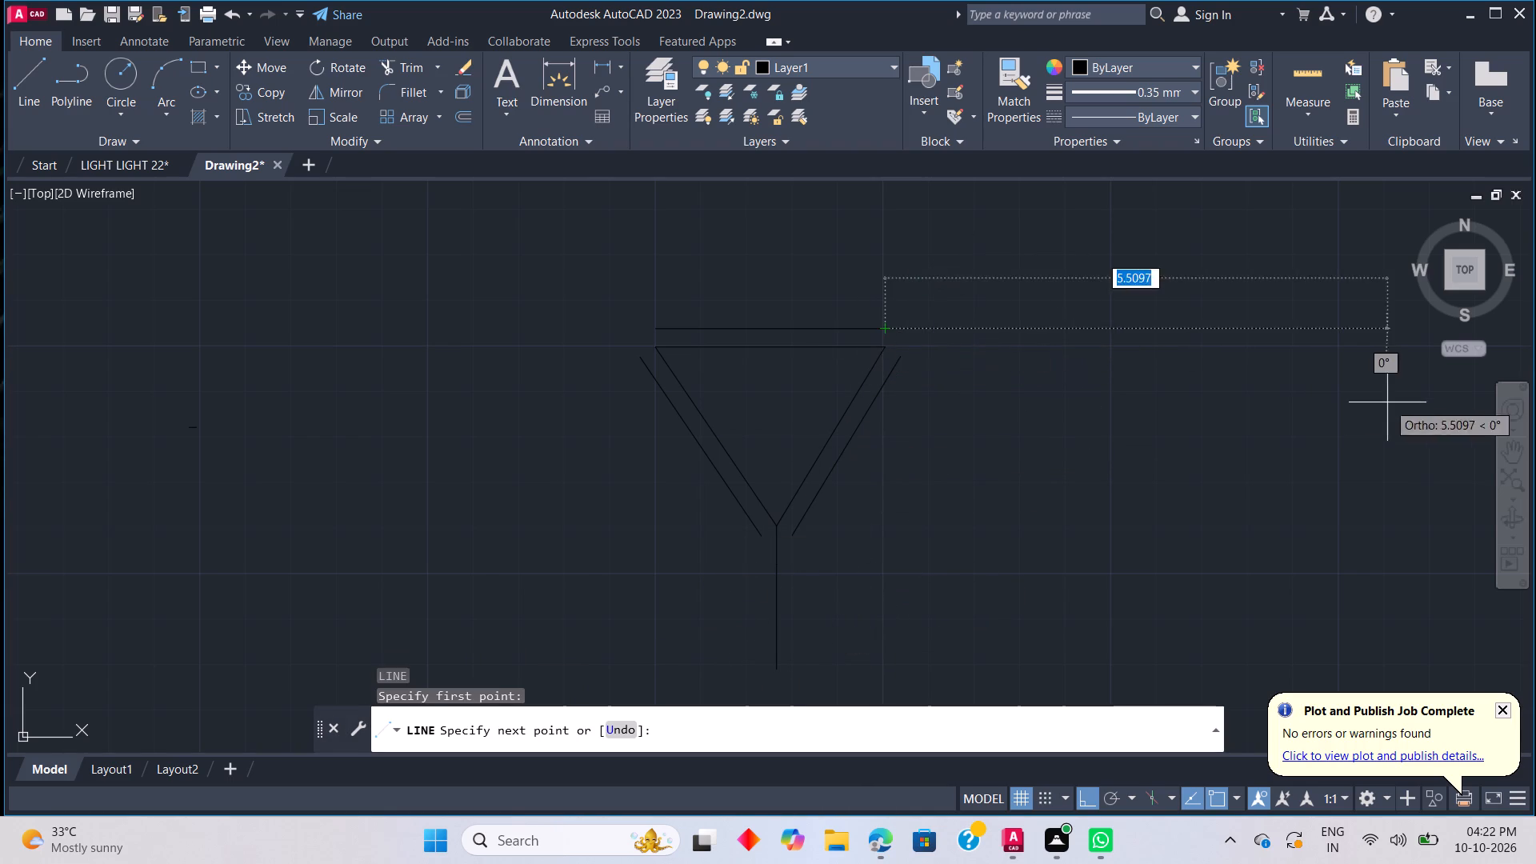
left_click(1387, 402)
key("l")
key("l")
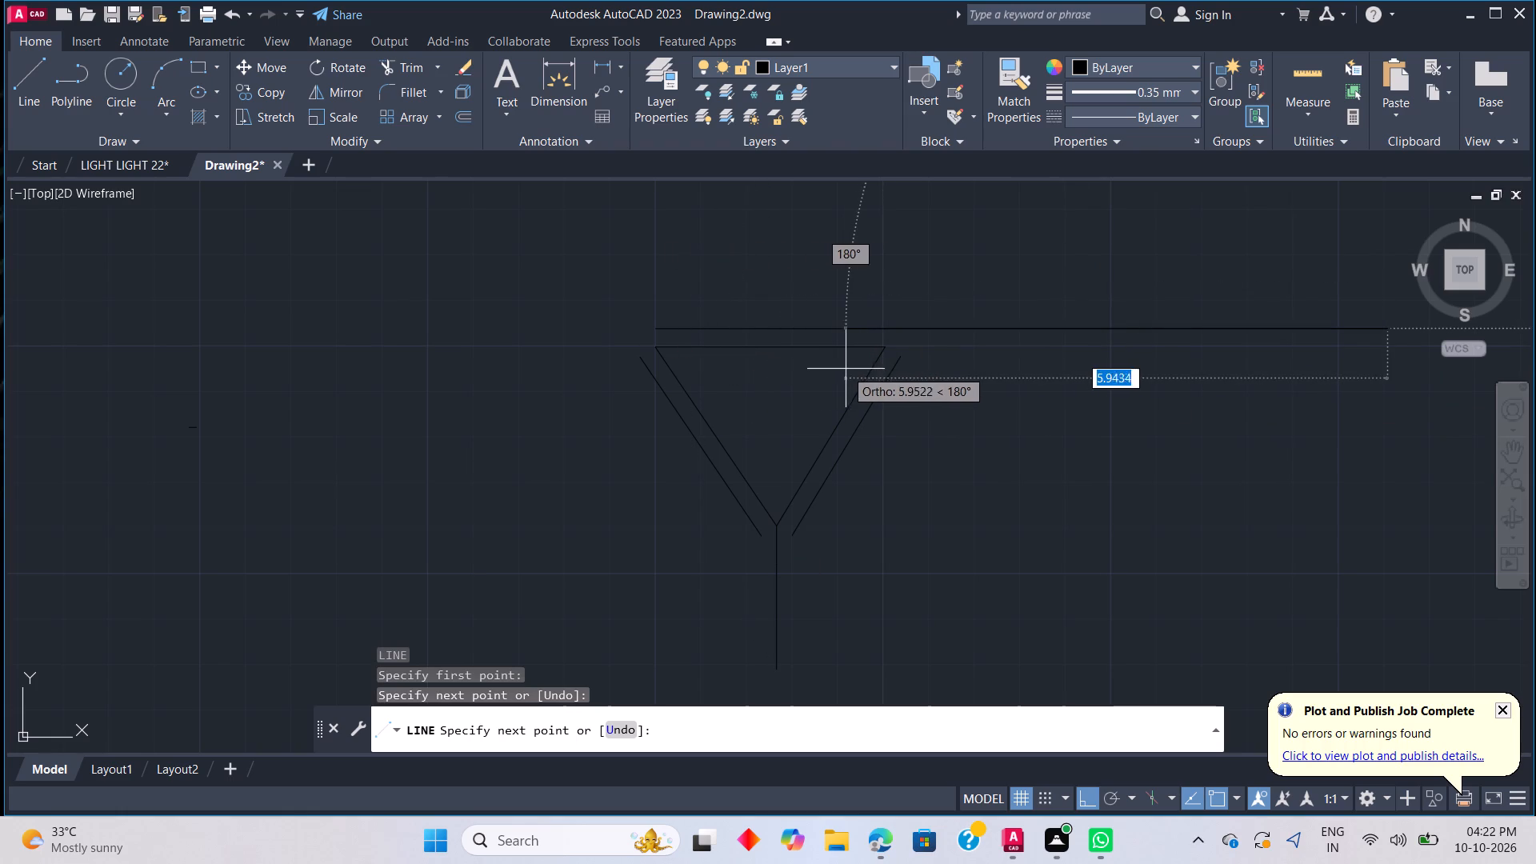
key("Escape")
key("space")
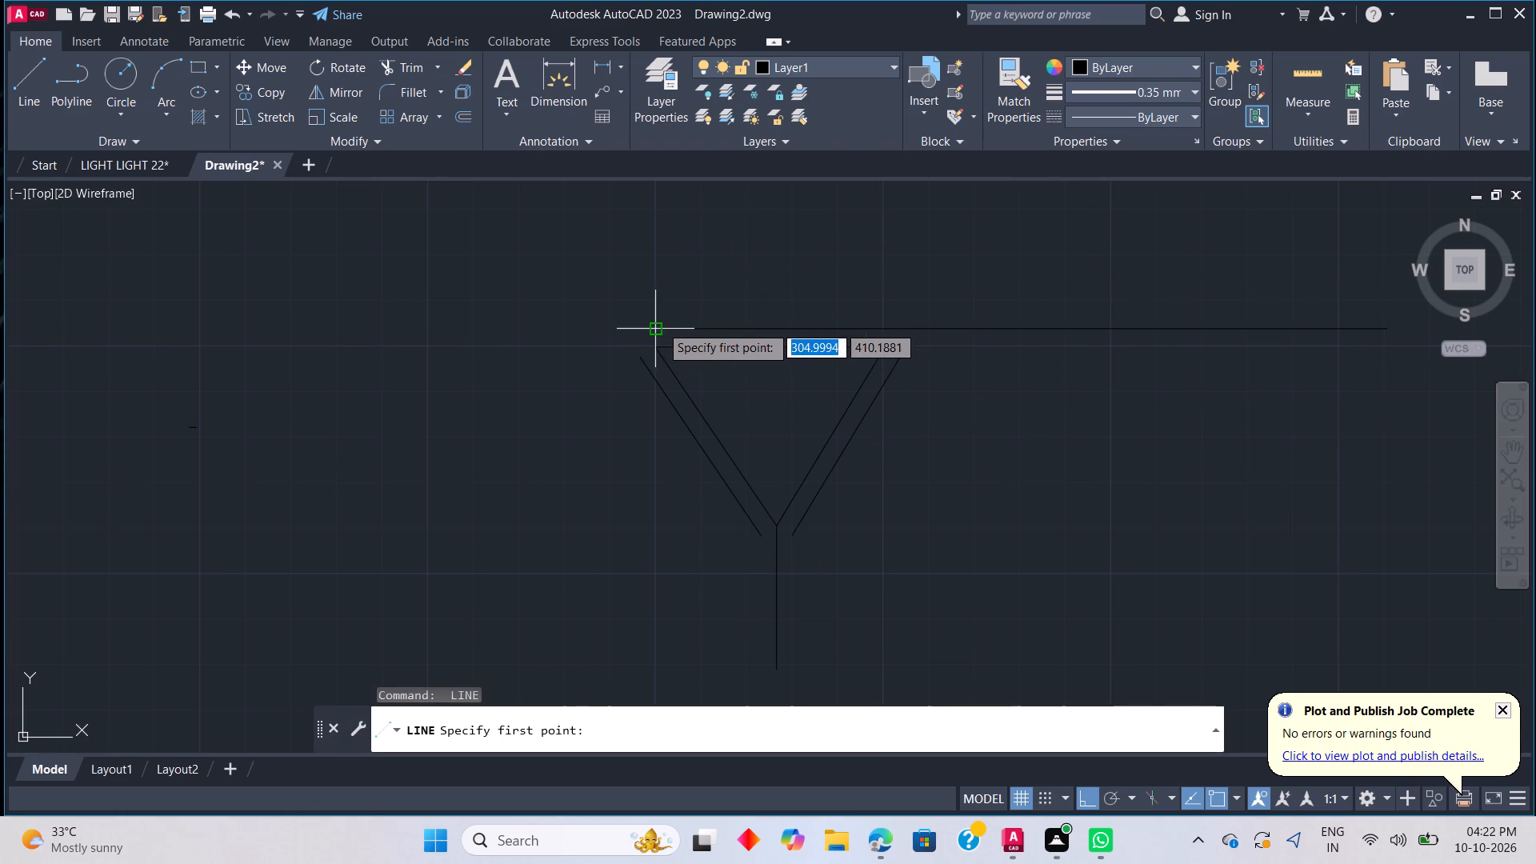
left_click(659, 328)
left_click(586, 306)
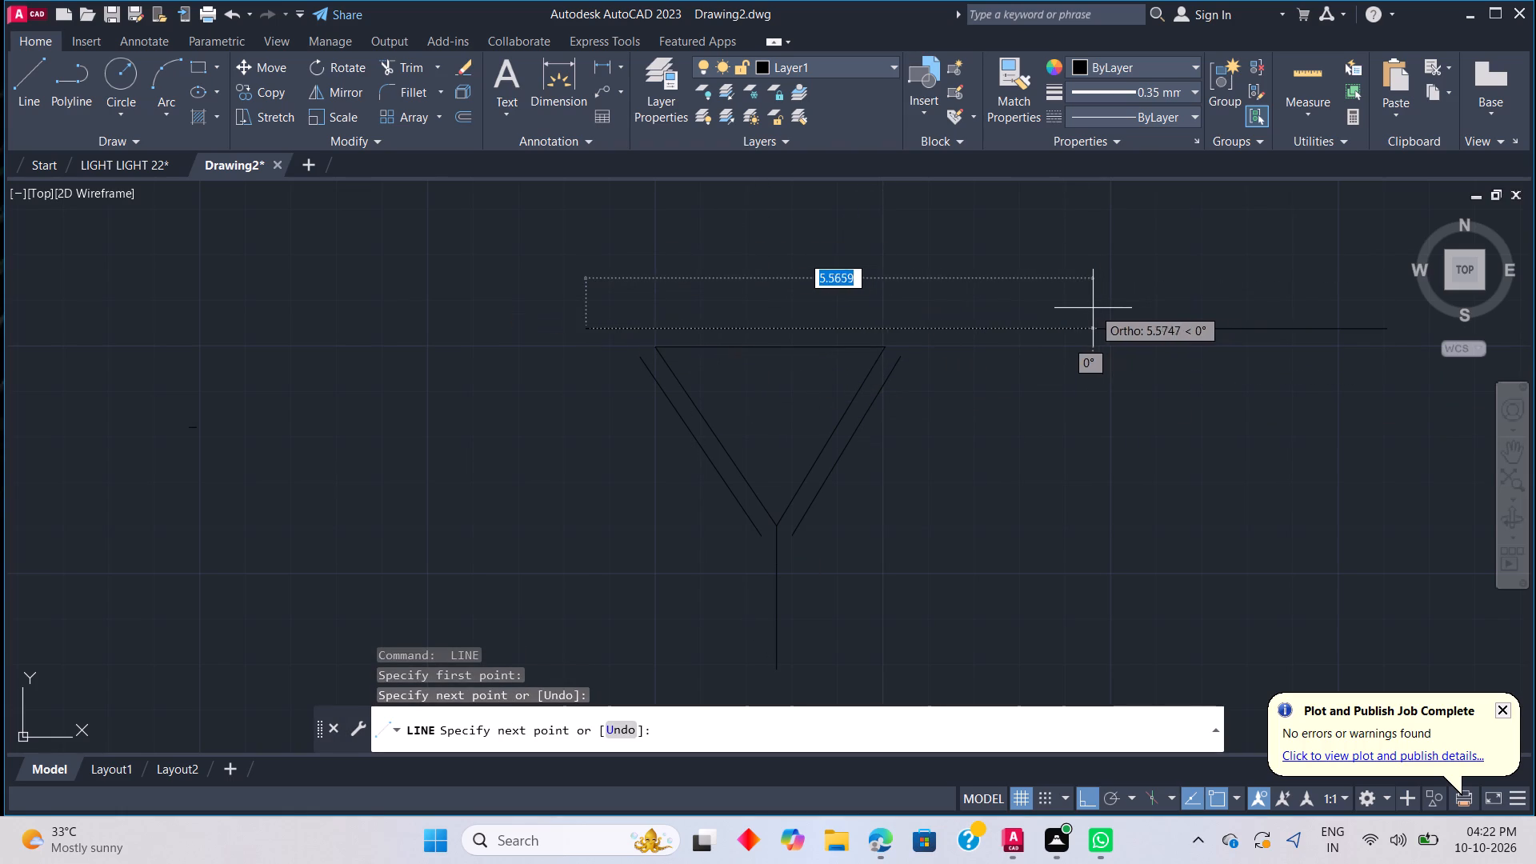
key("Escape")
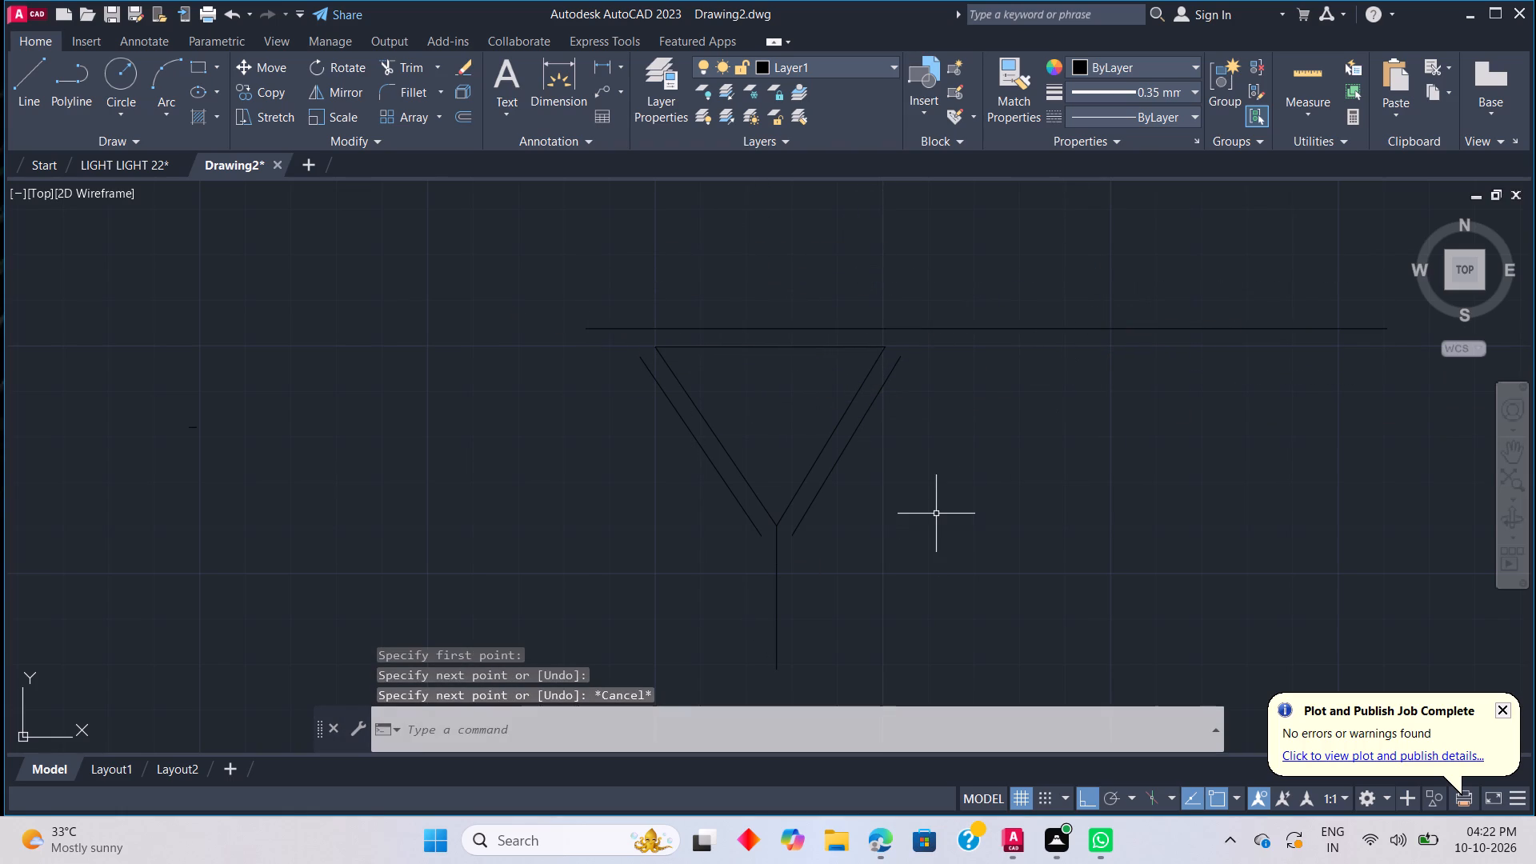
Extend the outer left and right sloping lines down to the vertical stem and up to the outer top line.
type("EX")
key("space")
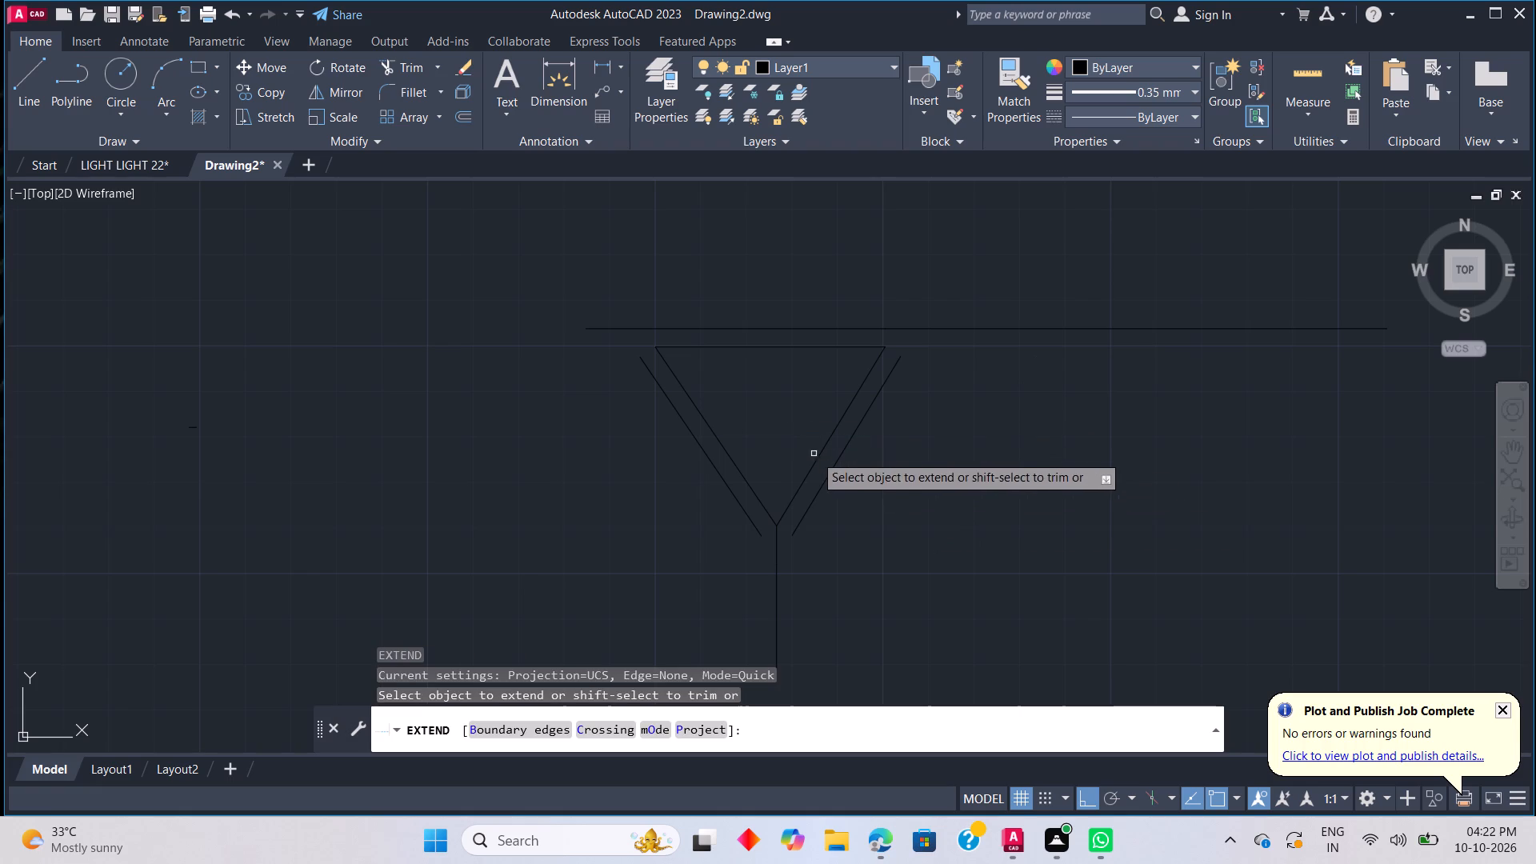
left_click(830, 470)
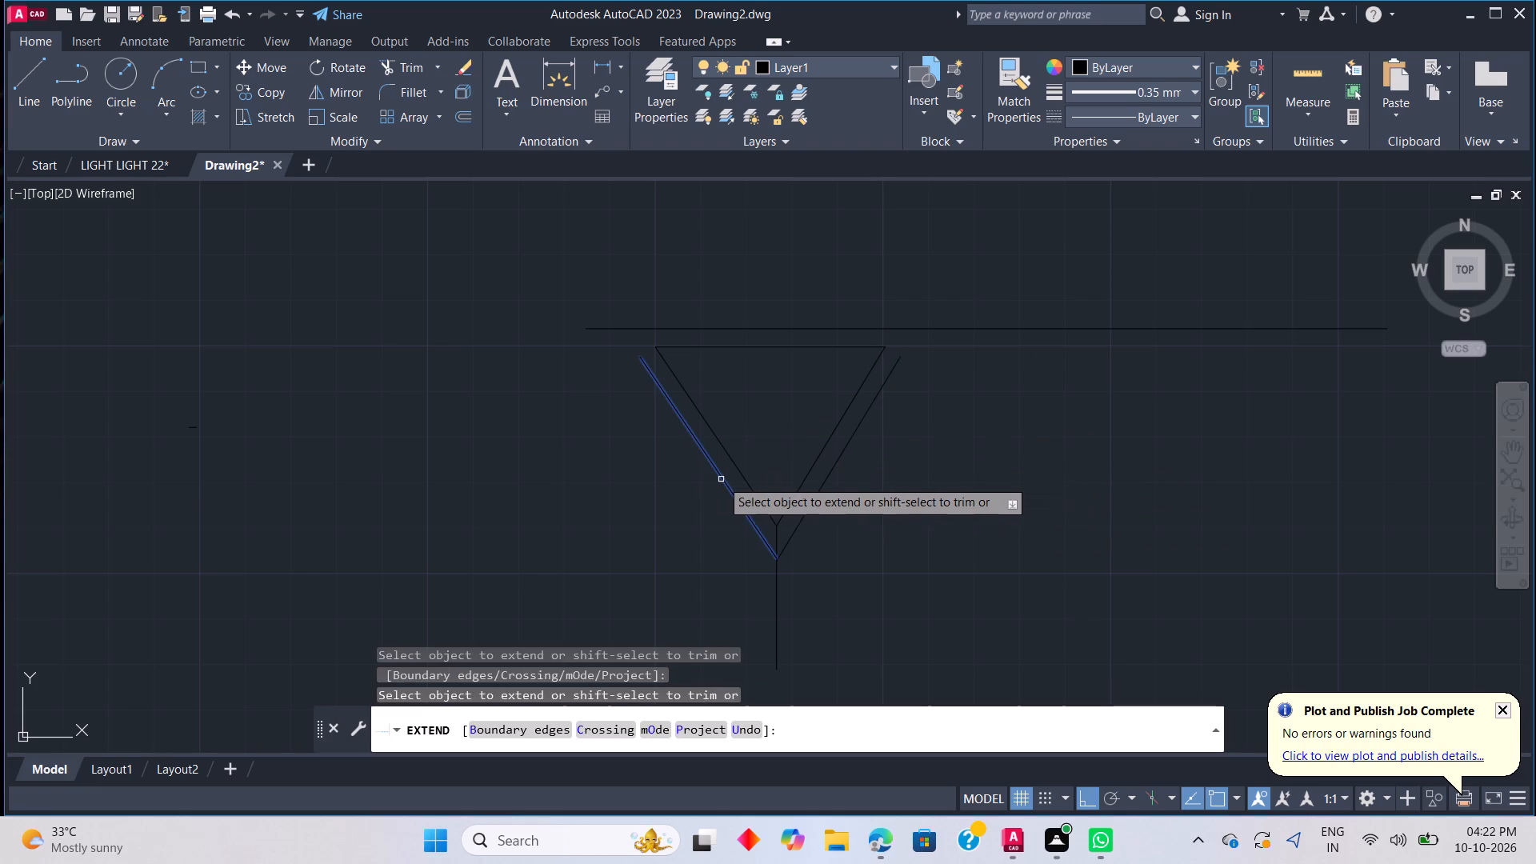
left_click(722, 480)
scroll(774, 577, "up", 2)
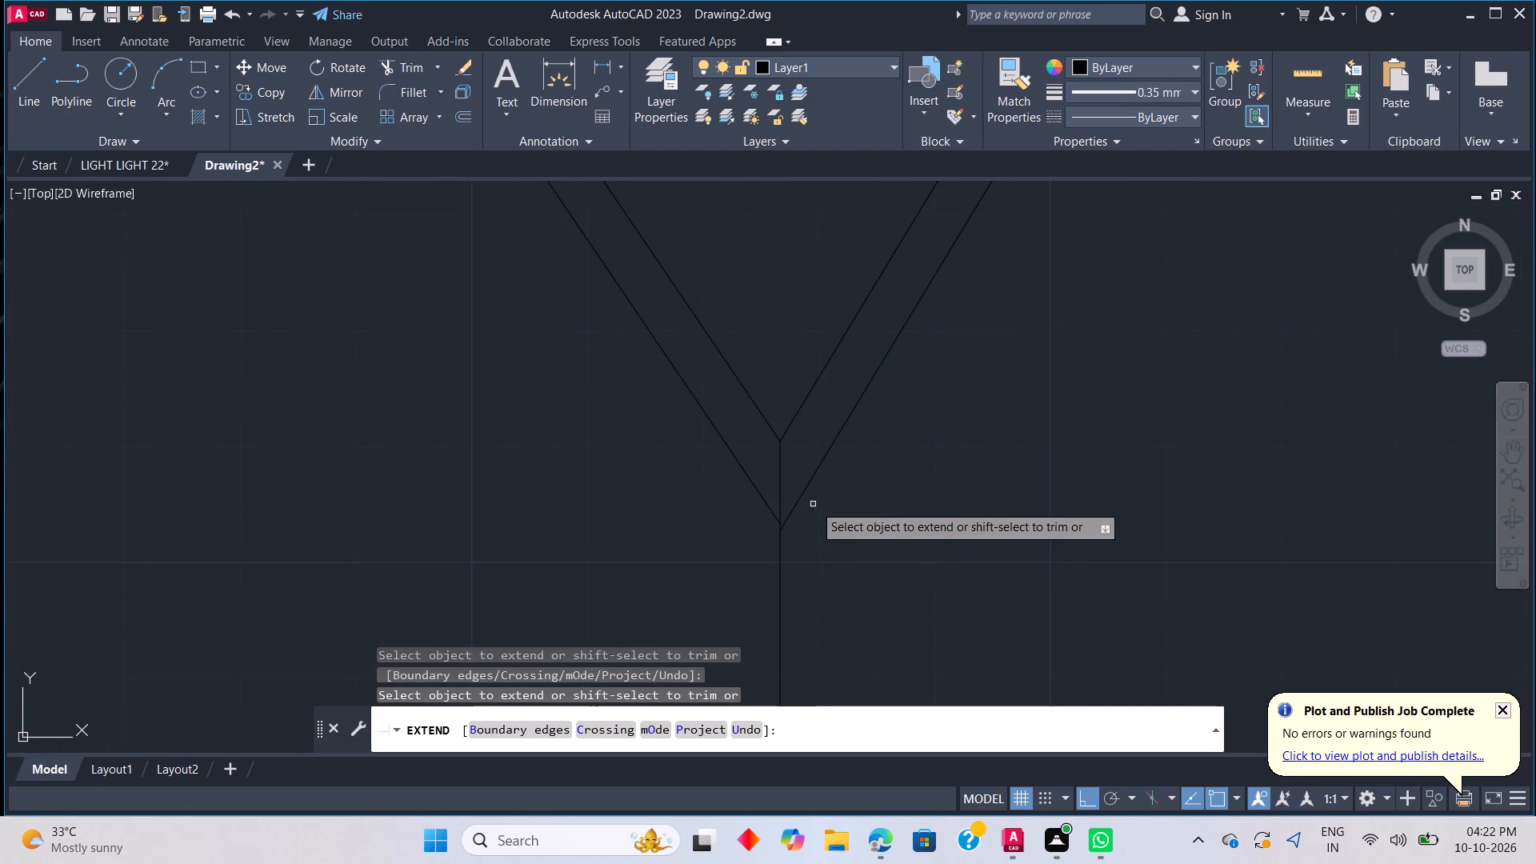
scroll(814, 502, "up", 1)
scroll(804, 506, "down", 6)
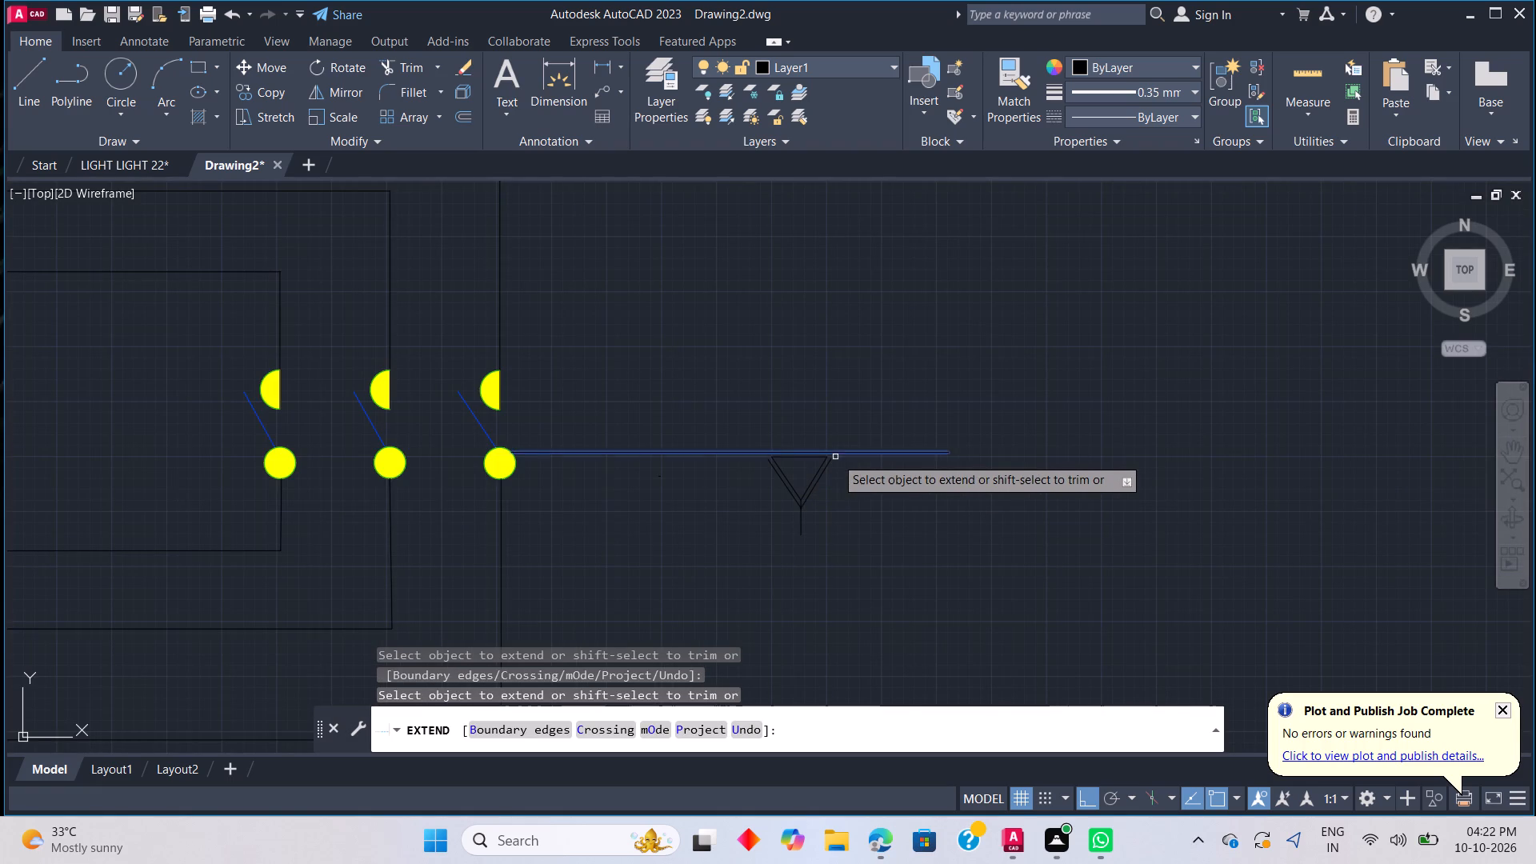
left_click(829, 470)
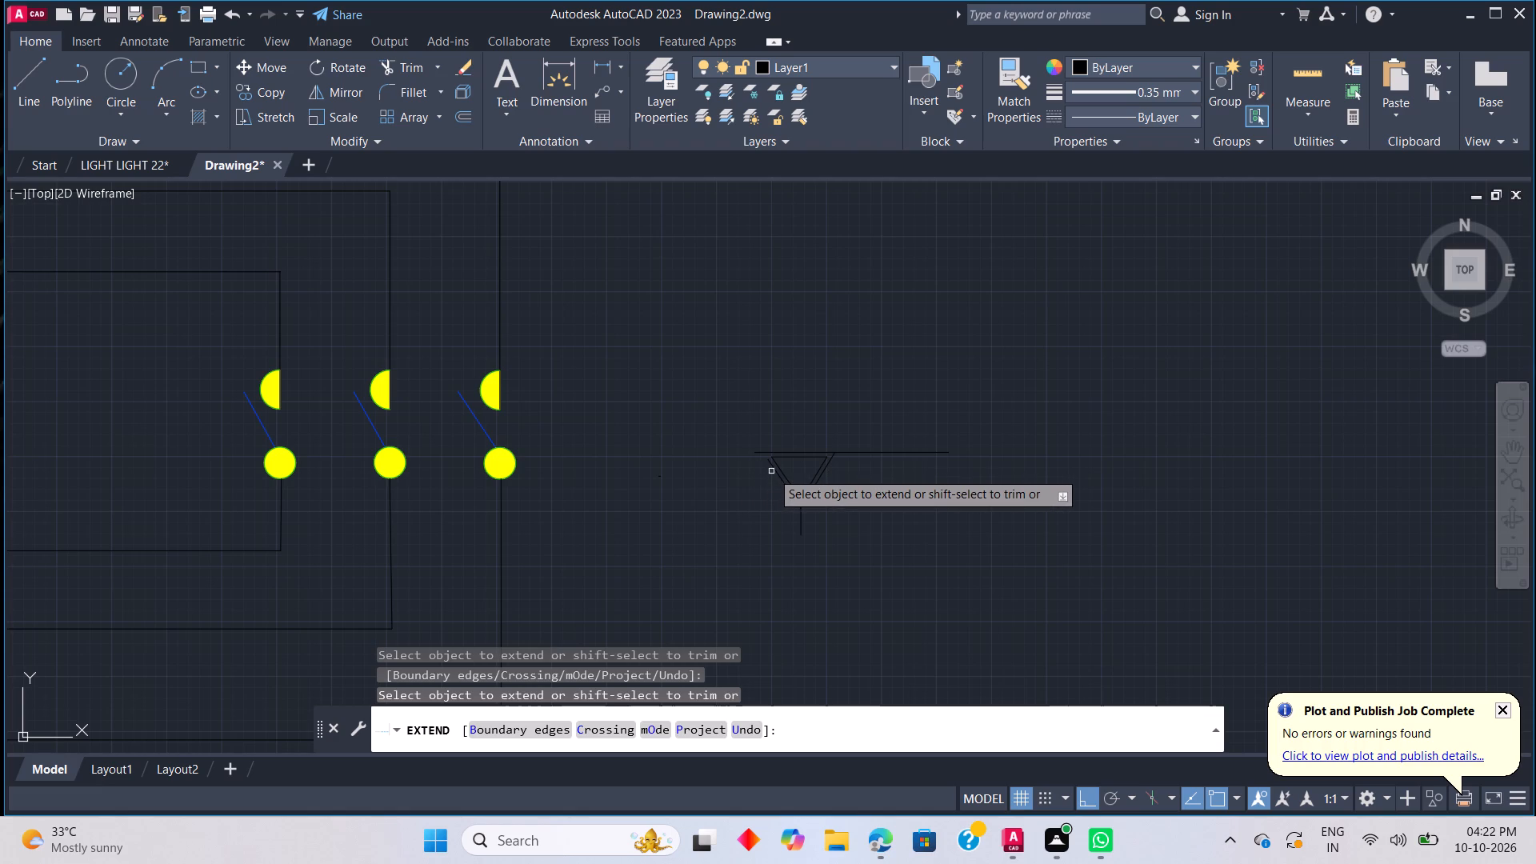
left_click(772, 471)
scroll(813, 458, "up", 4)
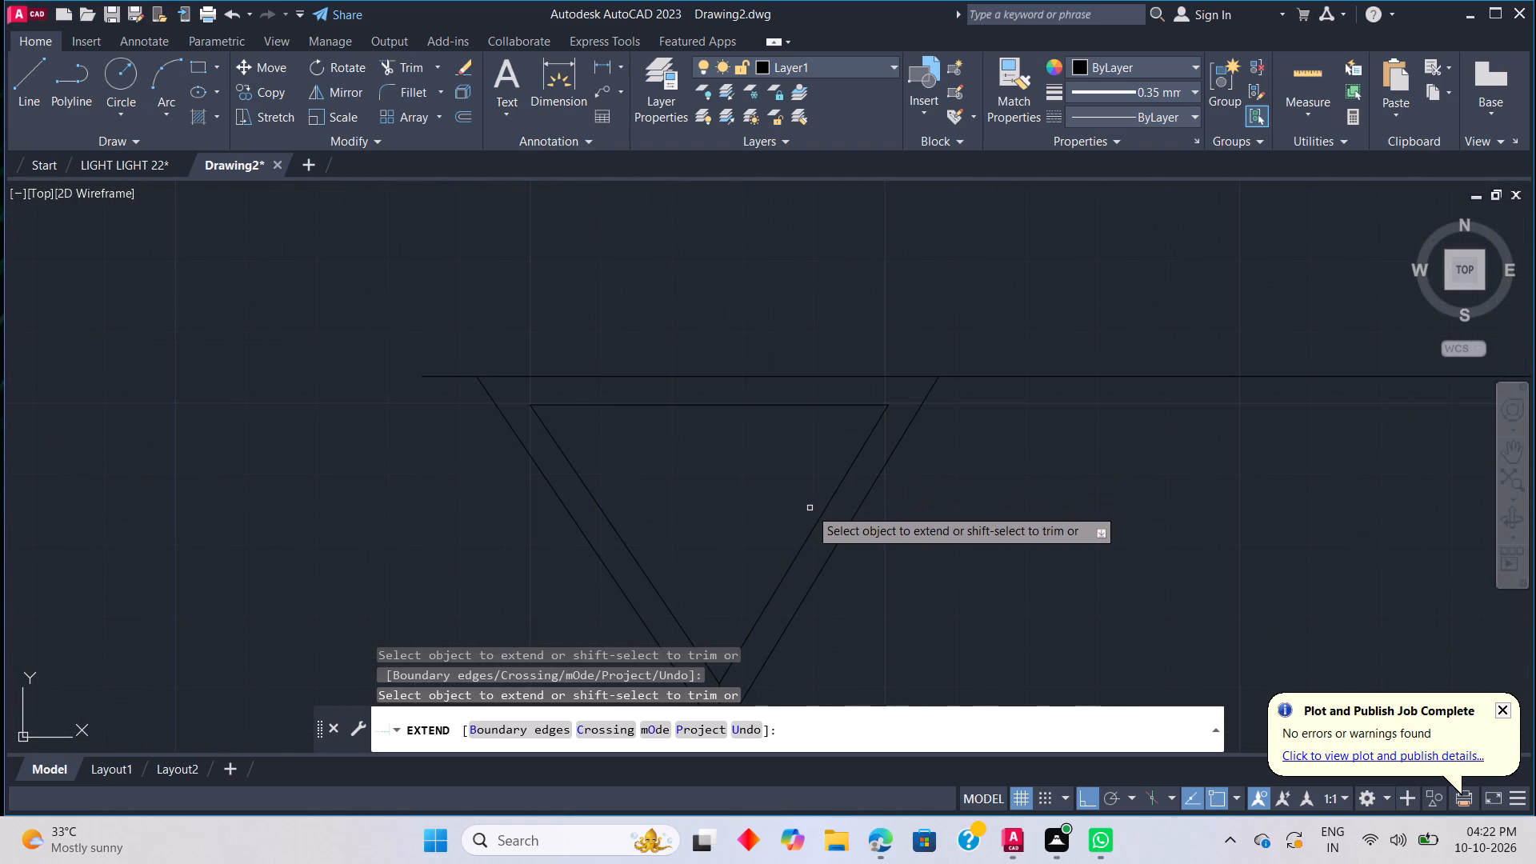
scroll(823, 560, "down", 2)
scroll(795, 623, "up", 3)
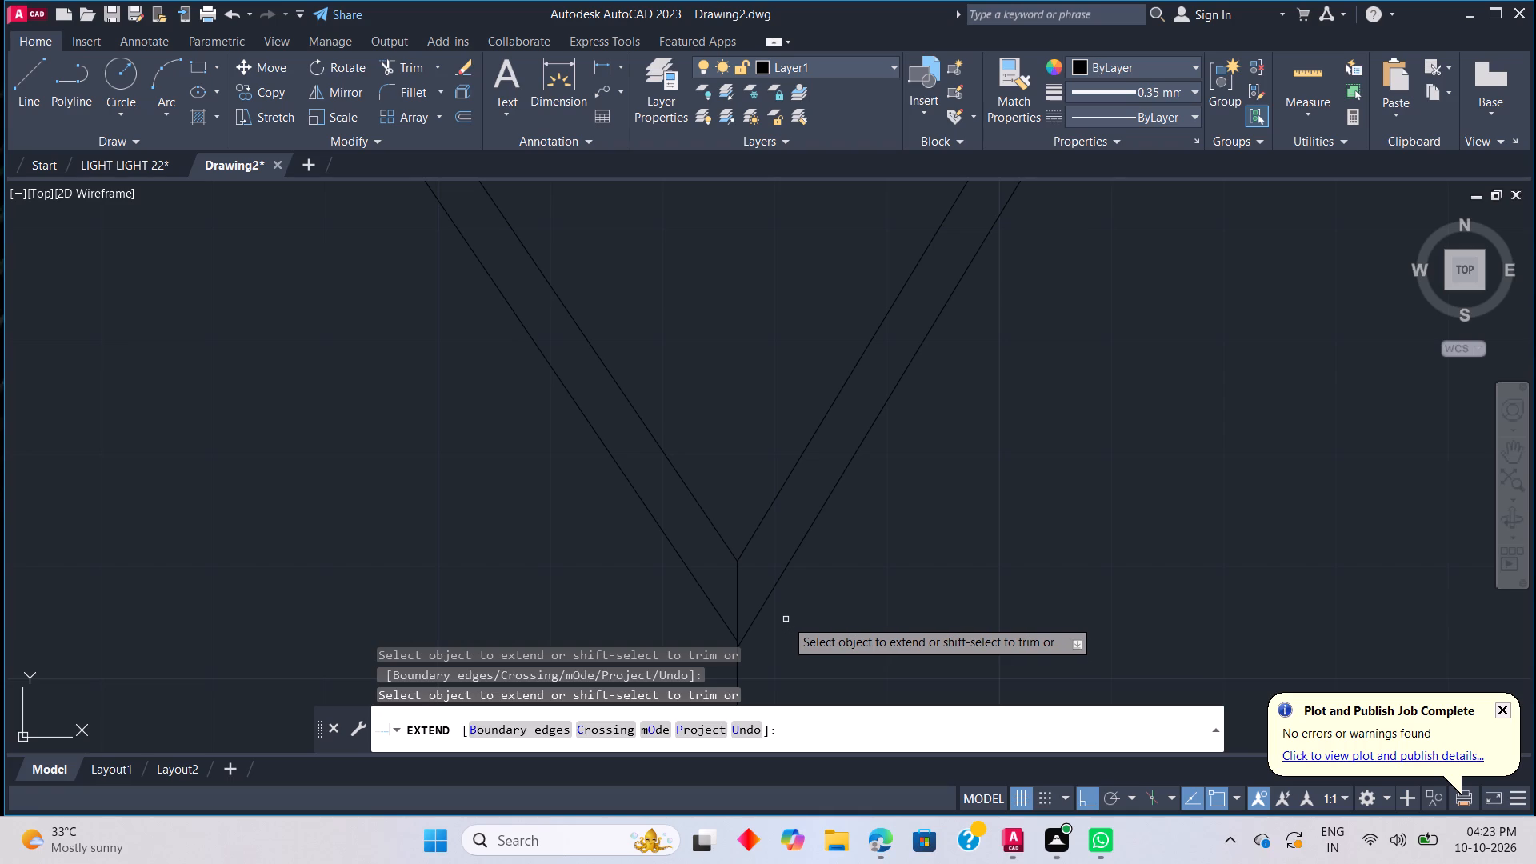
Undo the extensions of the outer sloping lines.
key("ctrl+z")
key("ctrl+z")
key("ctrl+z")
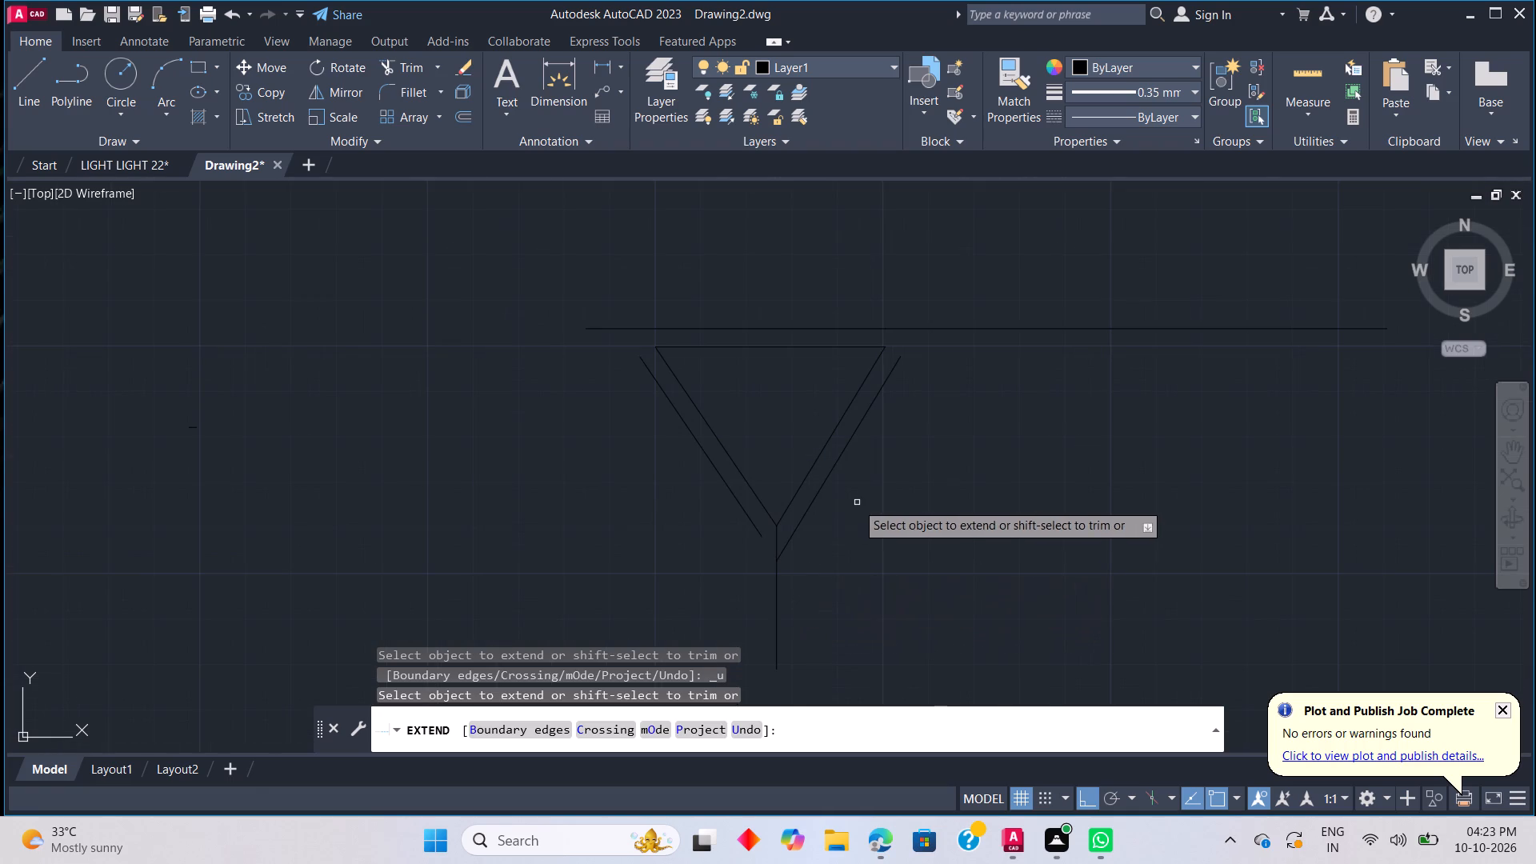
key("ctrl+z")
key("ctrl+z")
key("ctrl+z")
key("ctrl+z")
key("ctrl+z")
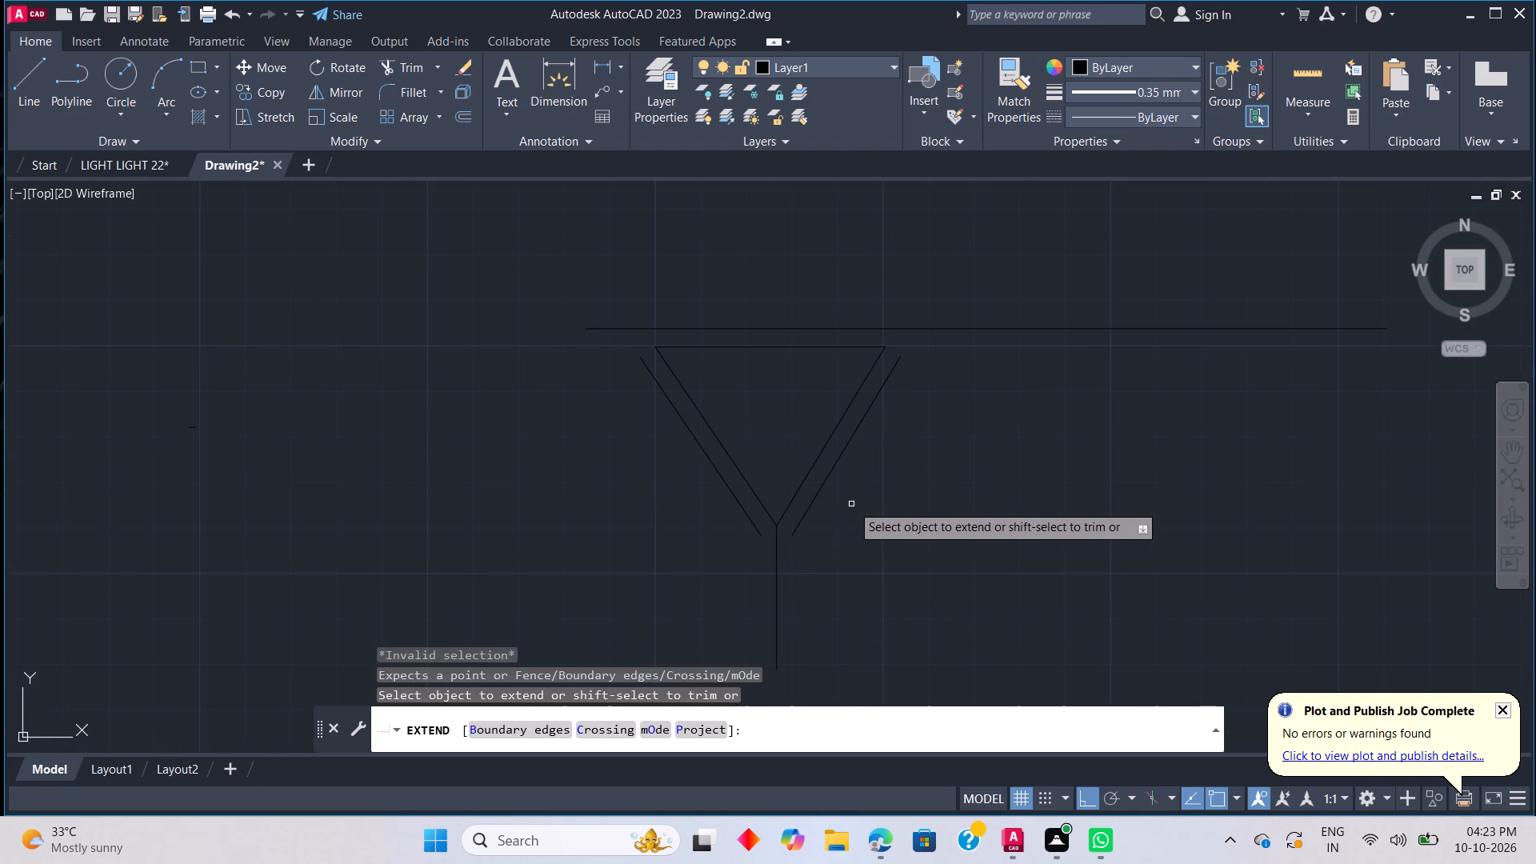
Delete the entire triangle symbol, including its offset outlines, top line extensions and vertical stem.
key("Escape")
left_click_drag(876, 515, 698, 356)
left_click(543, 233)
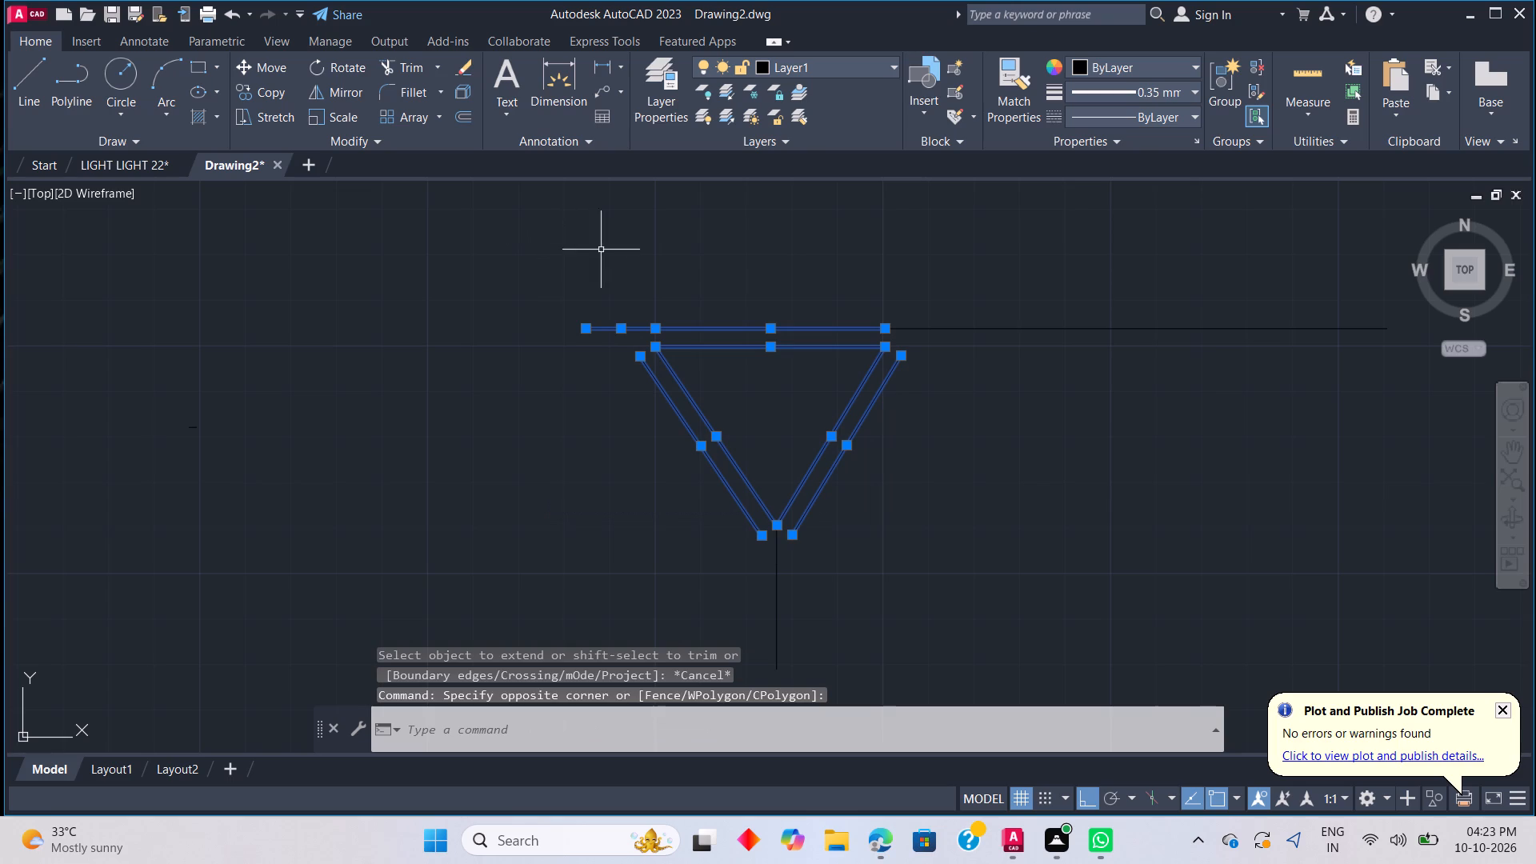
key("Delete")
left_click_drag(1157, 304, 182, 765)
key("Delete")
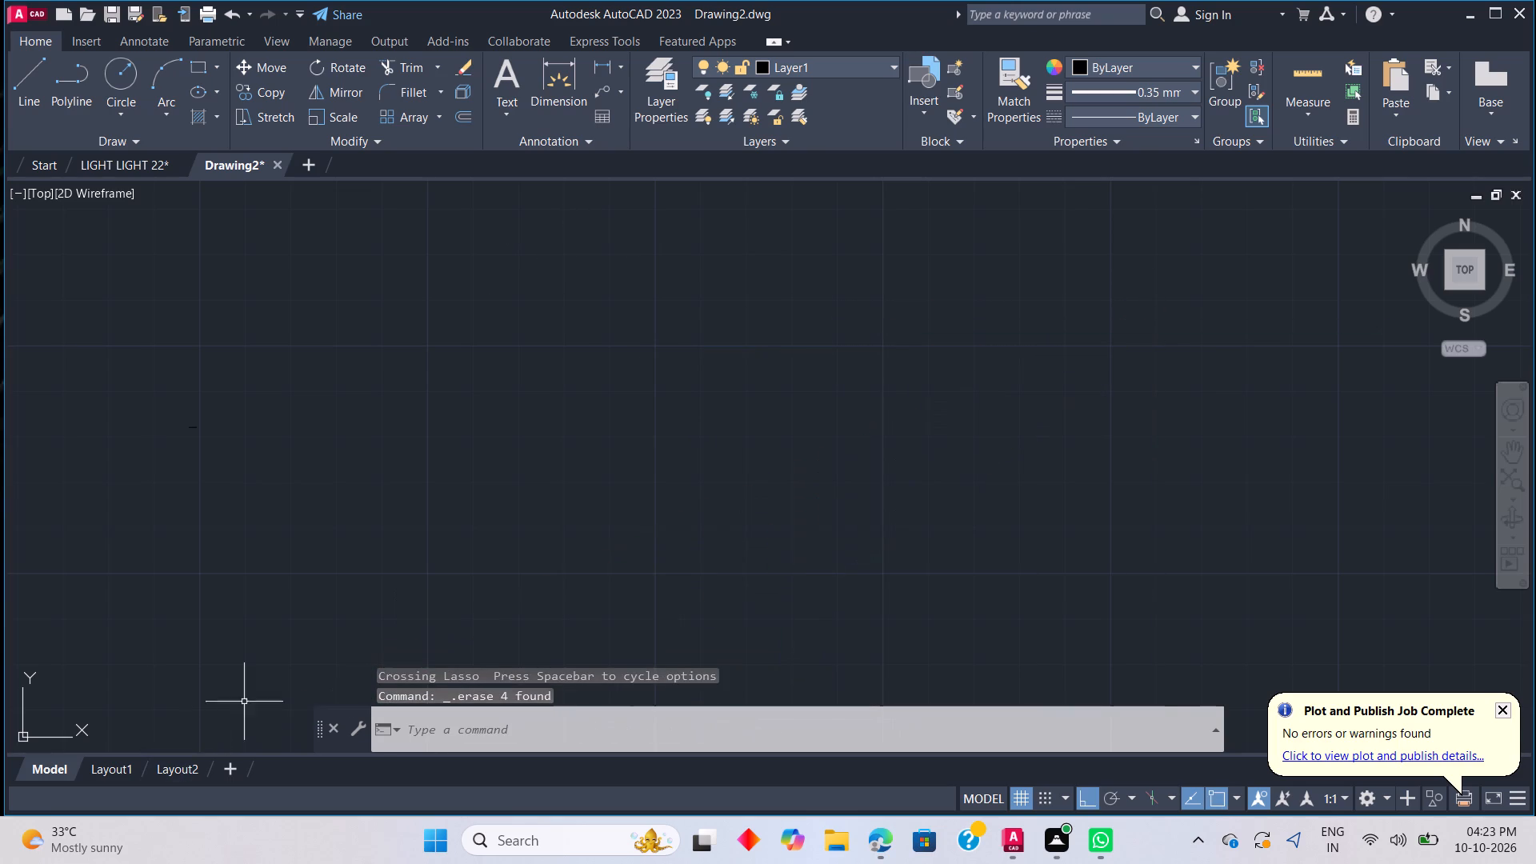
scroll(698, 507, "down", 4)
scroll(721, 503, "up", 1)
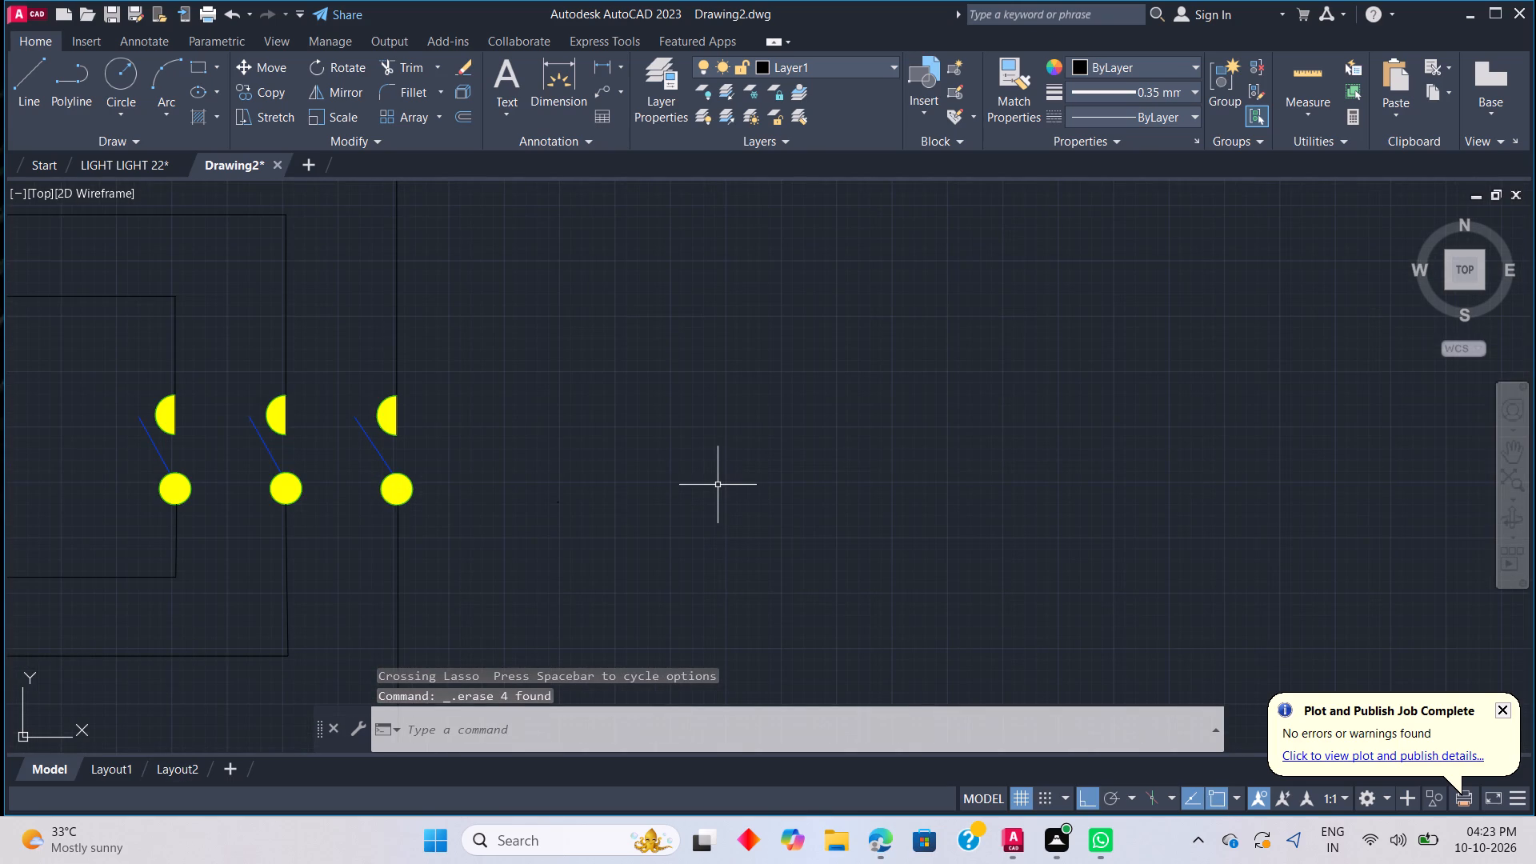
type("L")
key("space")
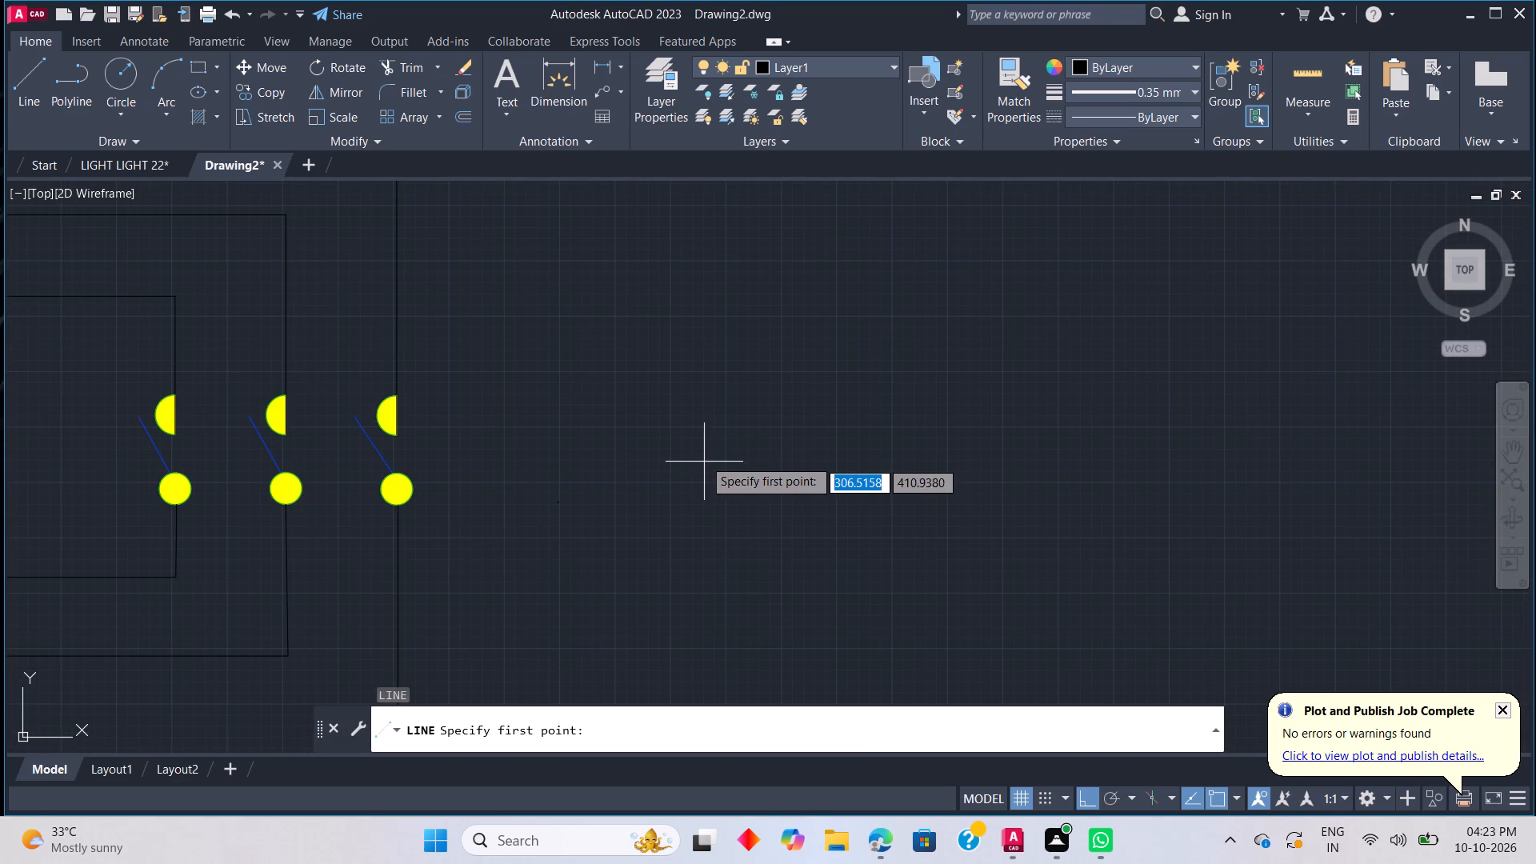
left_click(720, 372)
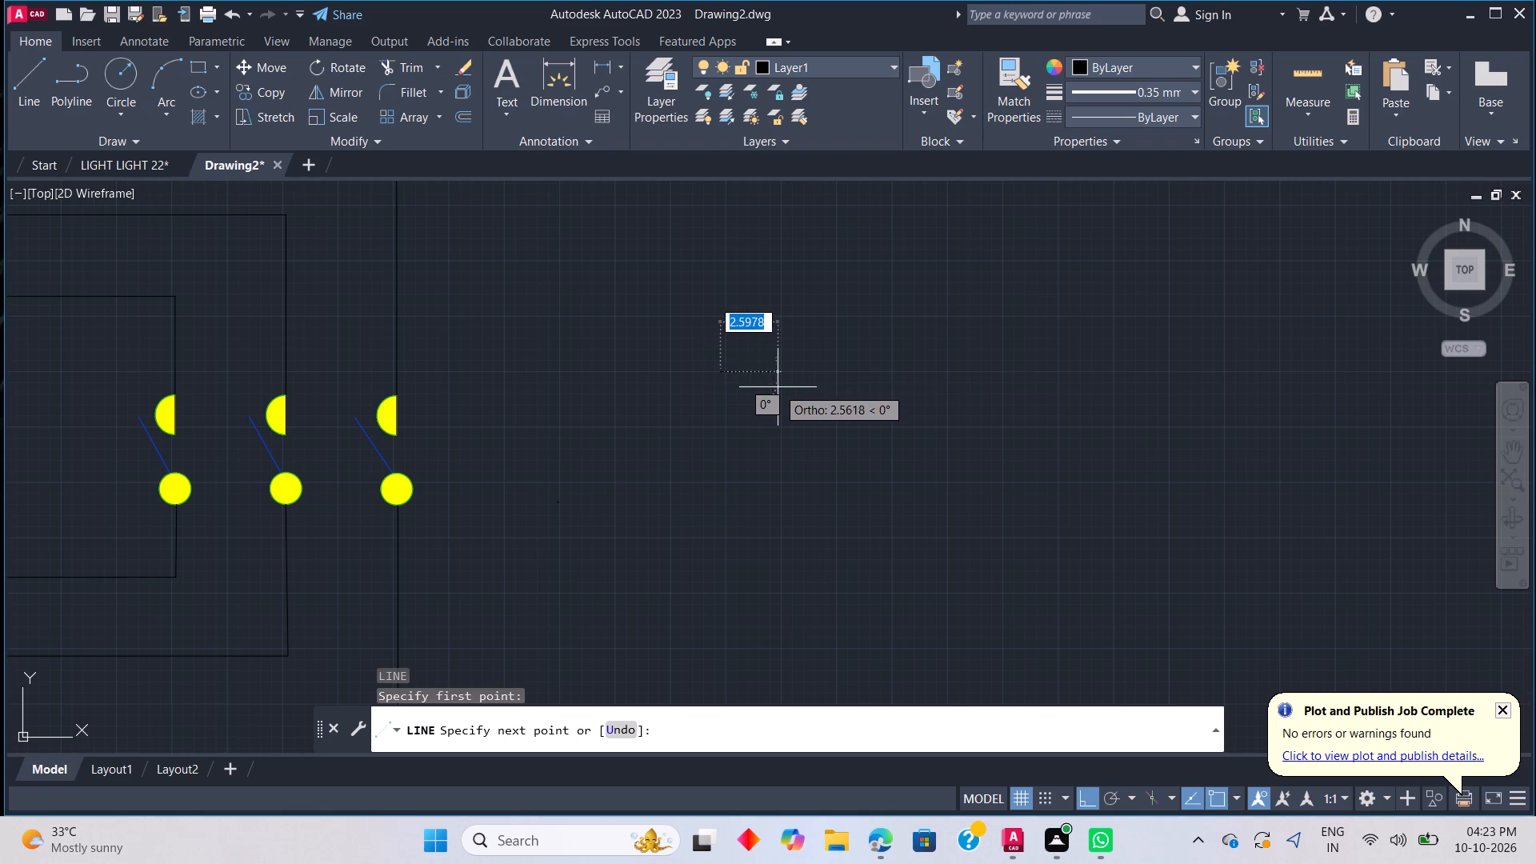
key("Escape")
Draw a closed downward-pointing triangle beside the switches, with a horizontal top about 2.5 long and, with Ortho off, sloping sides about 2.3 long.
type("L")
key("space")
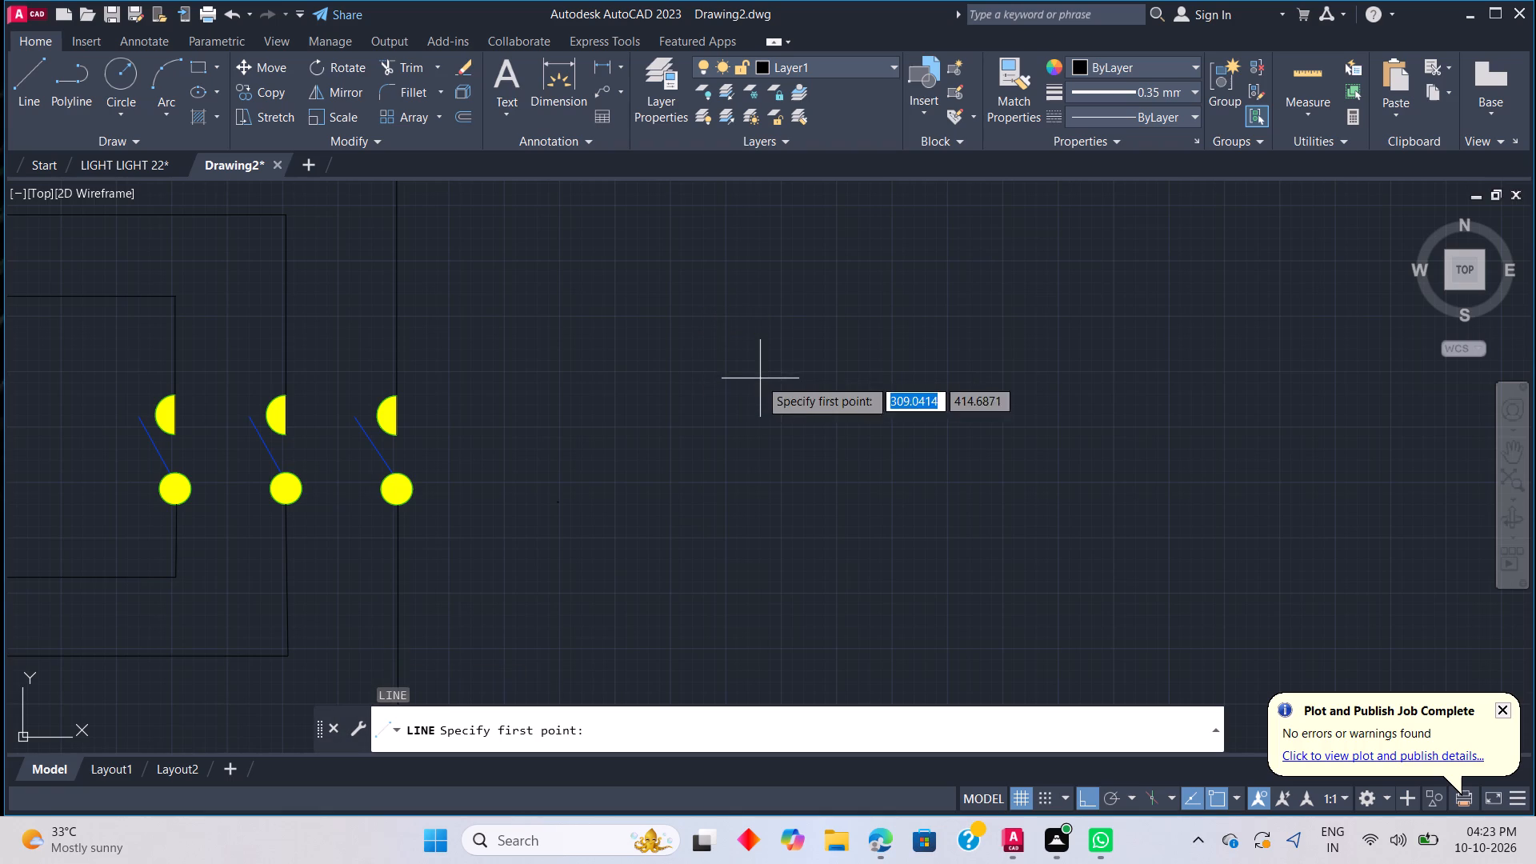
scroll(710, 396, "up", 3)
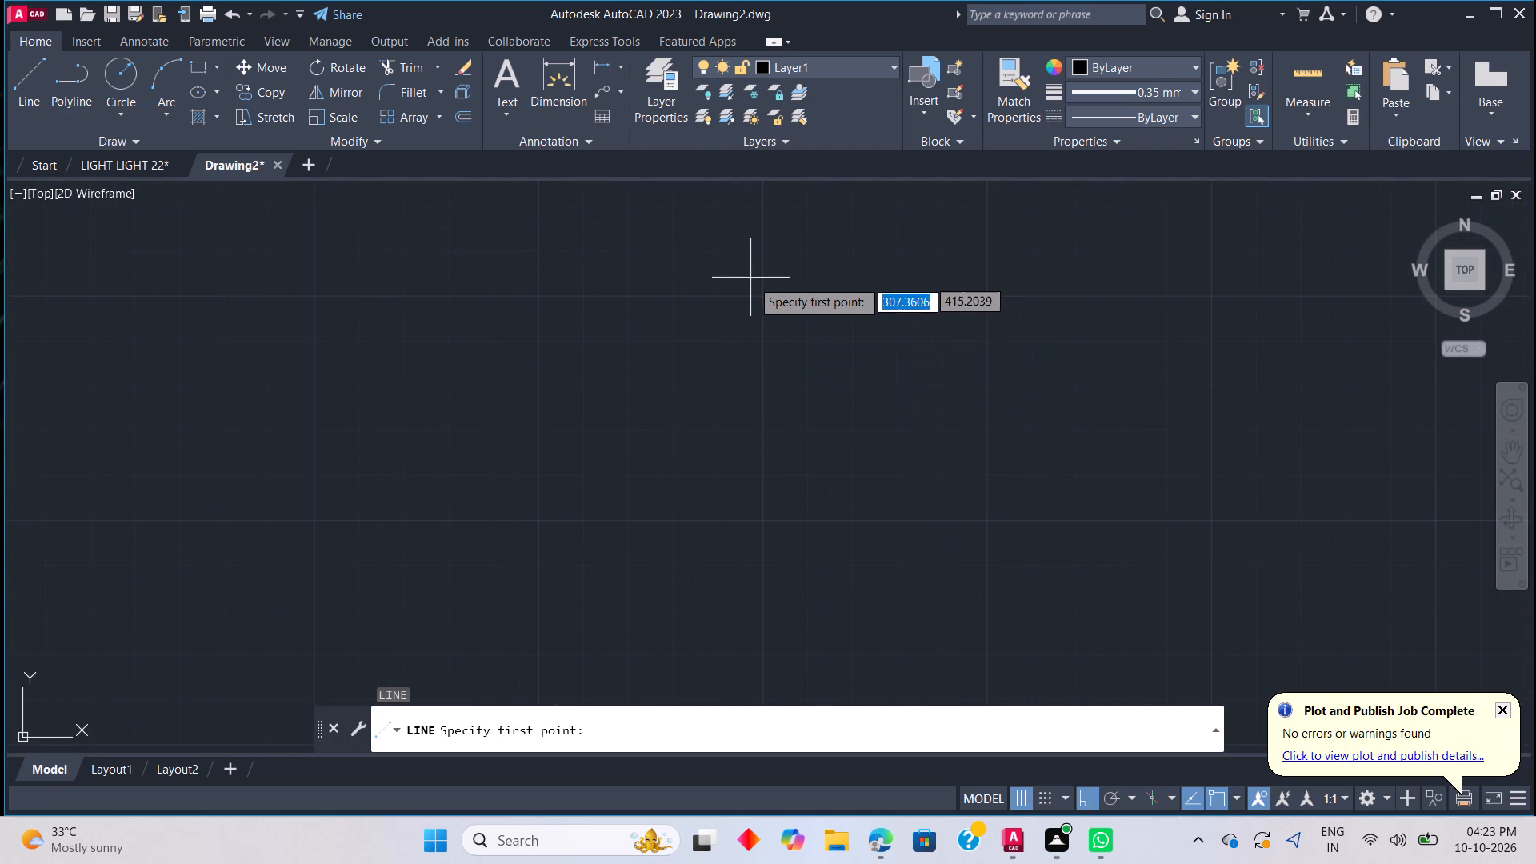
left_click(762, 297)
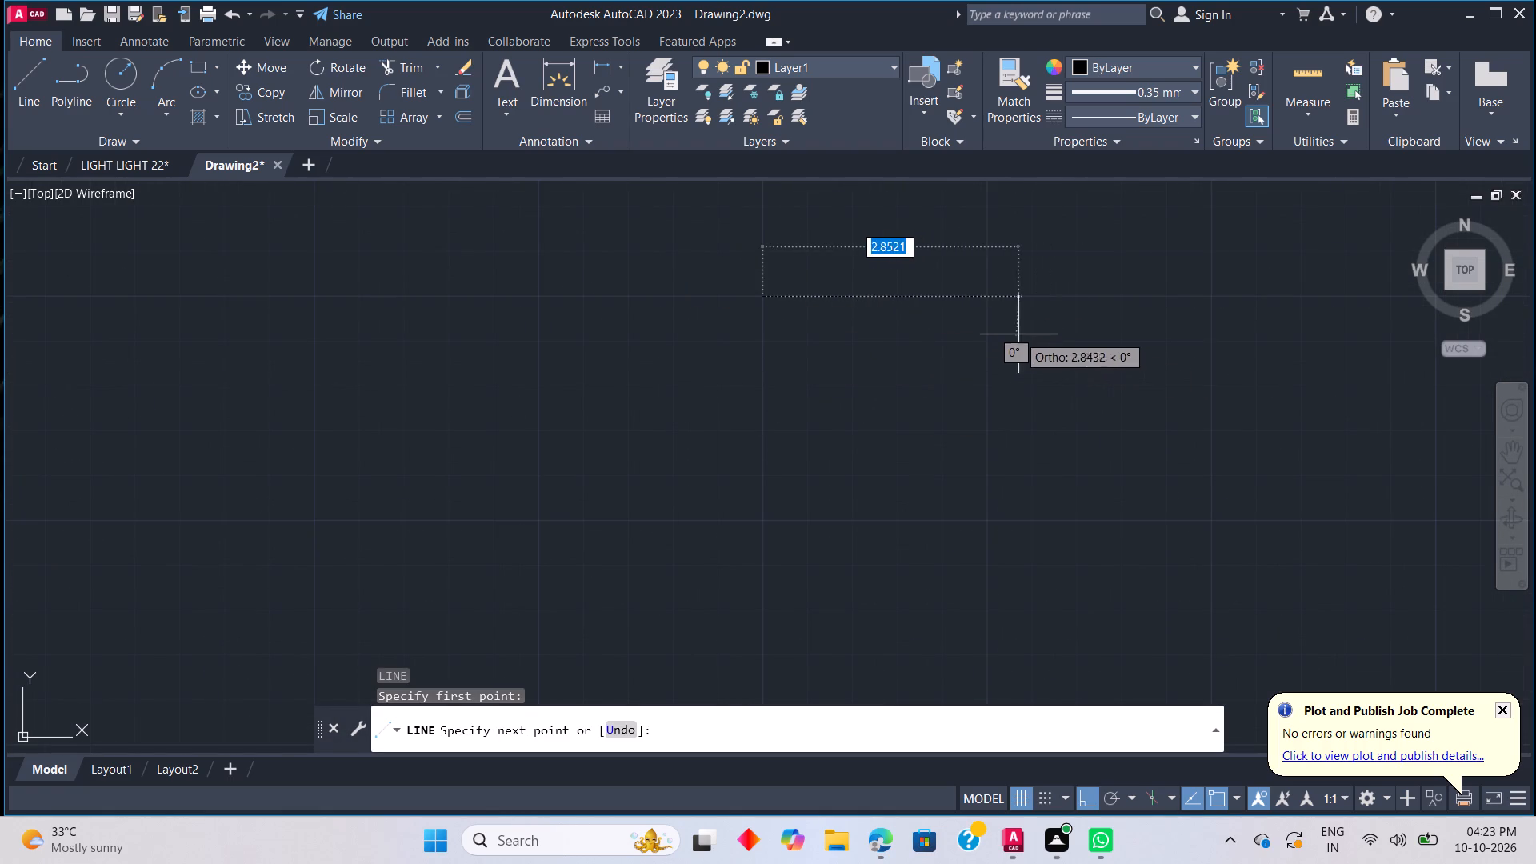
left_click(987, 295)
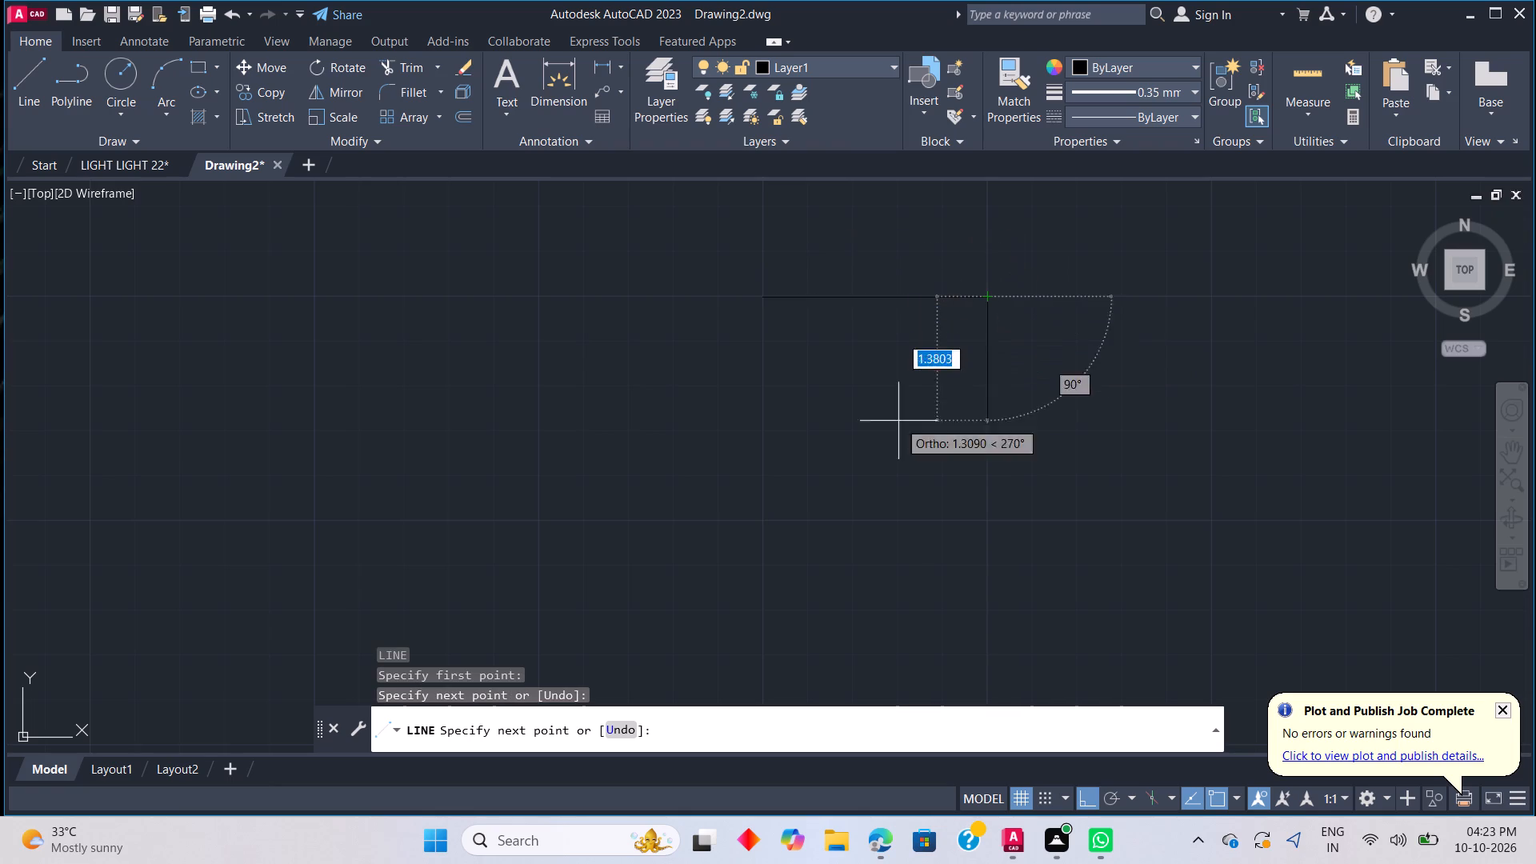
left_click(1090, 804)
scroll(907, 450, "up", 2)
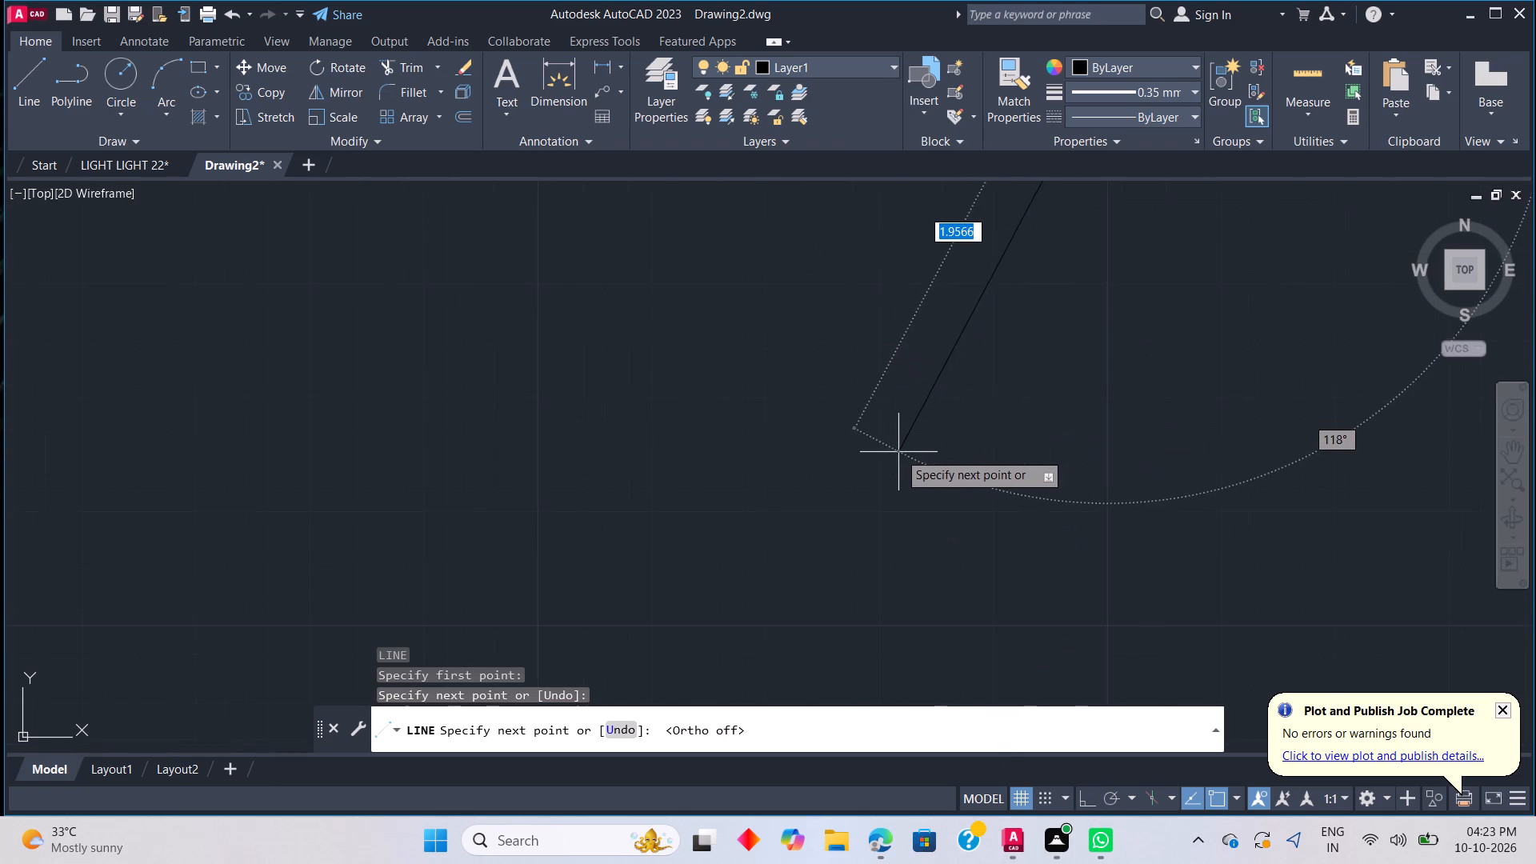
middle_click_drag(867, 438, 867, 597)
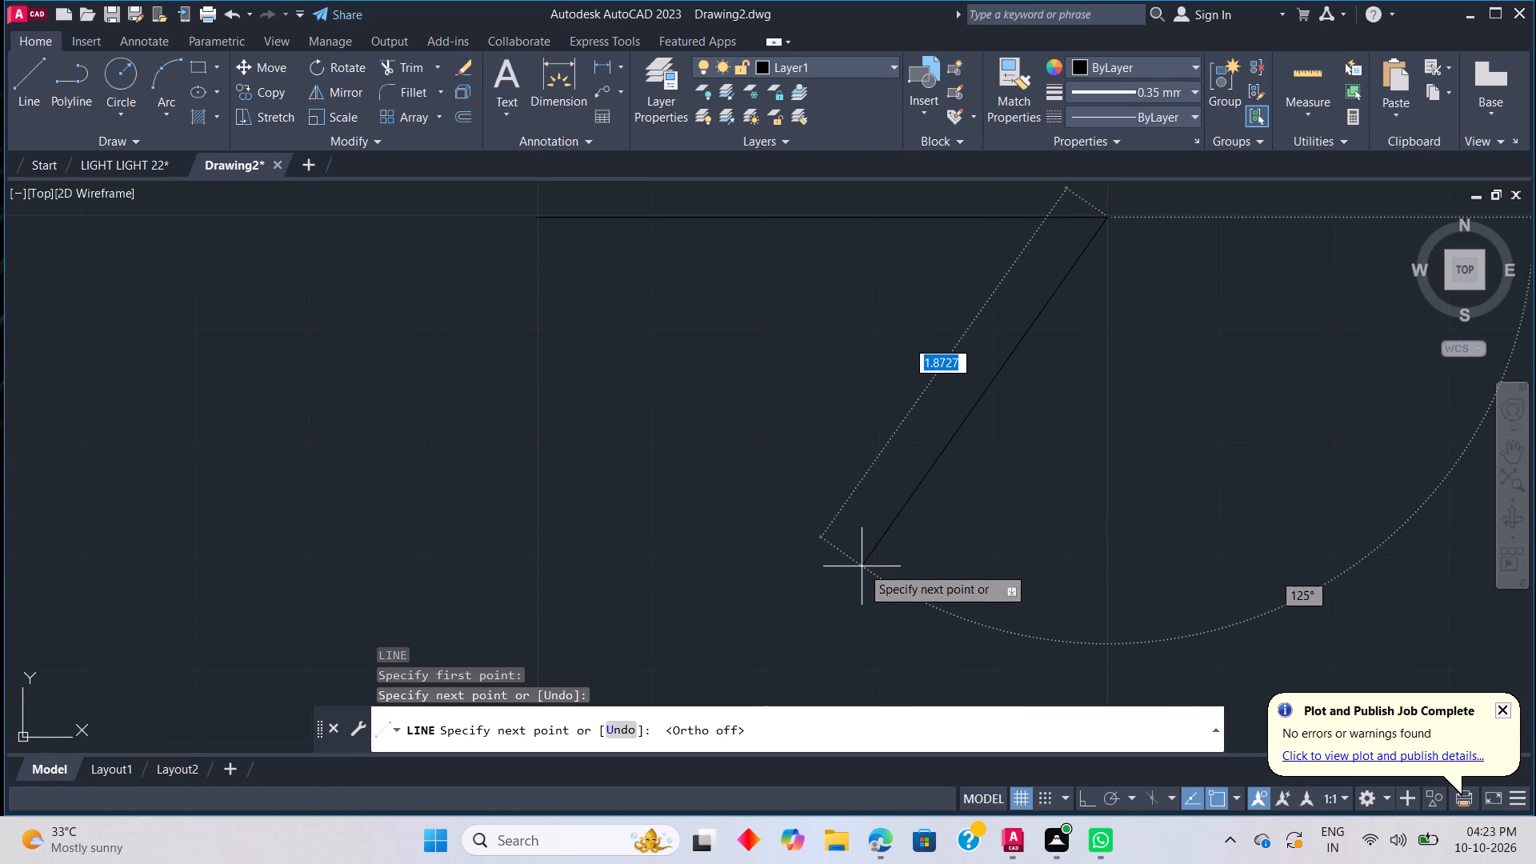
scroll(838, 590, "down", 1)
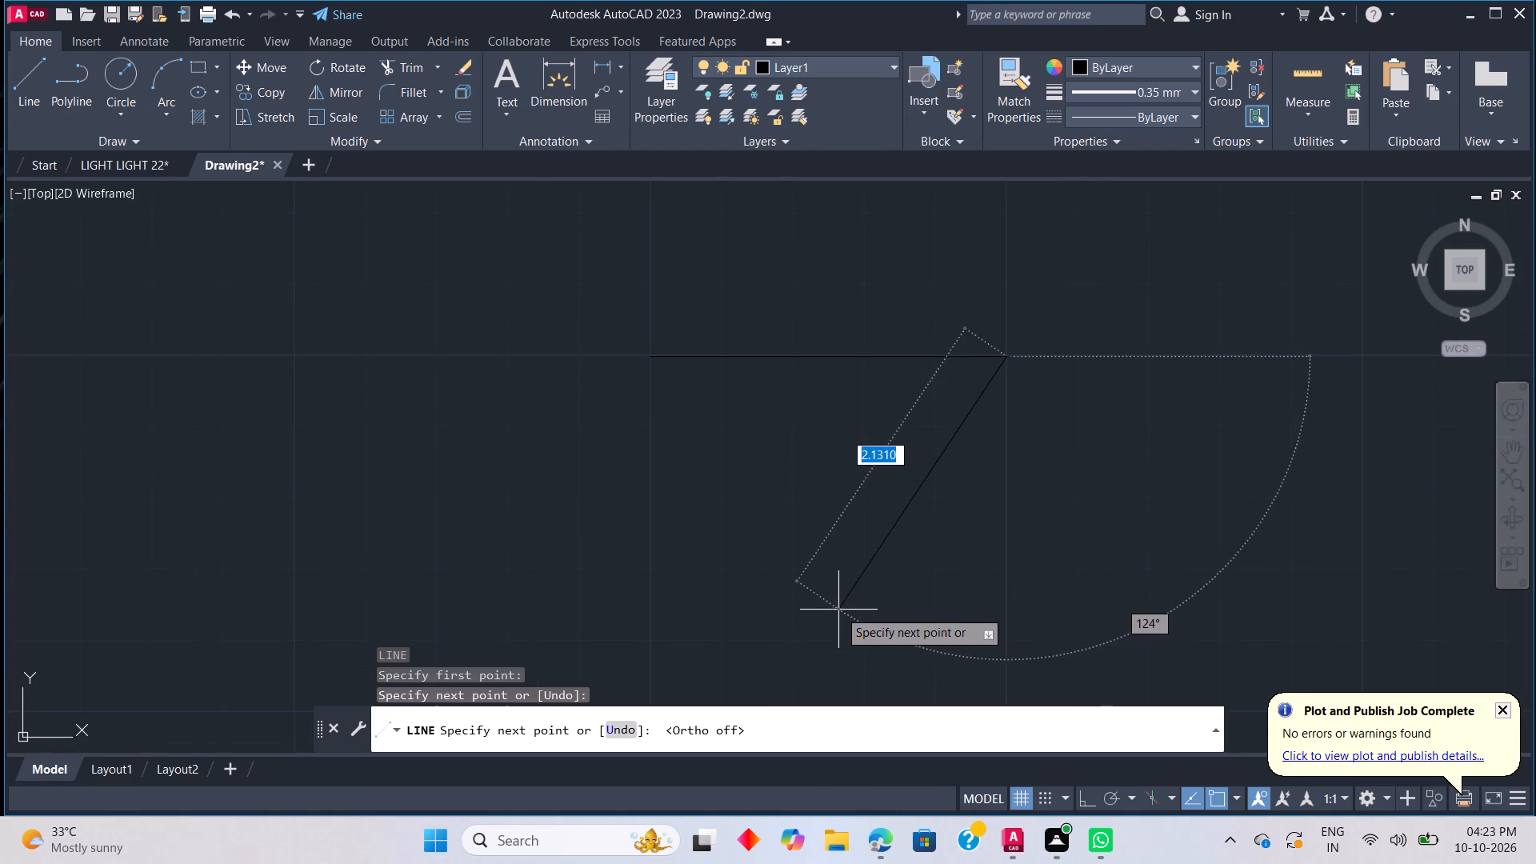
scroll(832, 639, "up", 1)
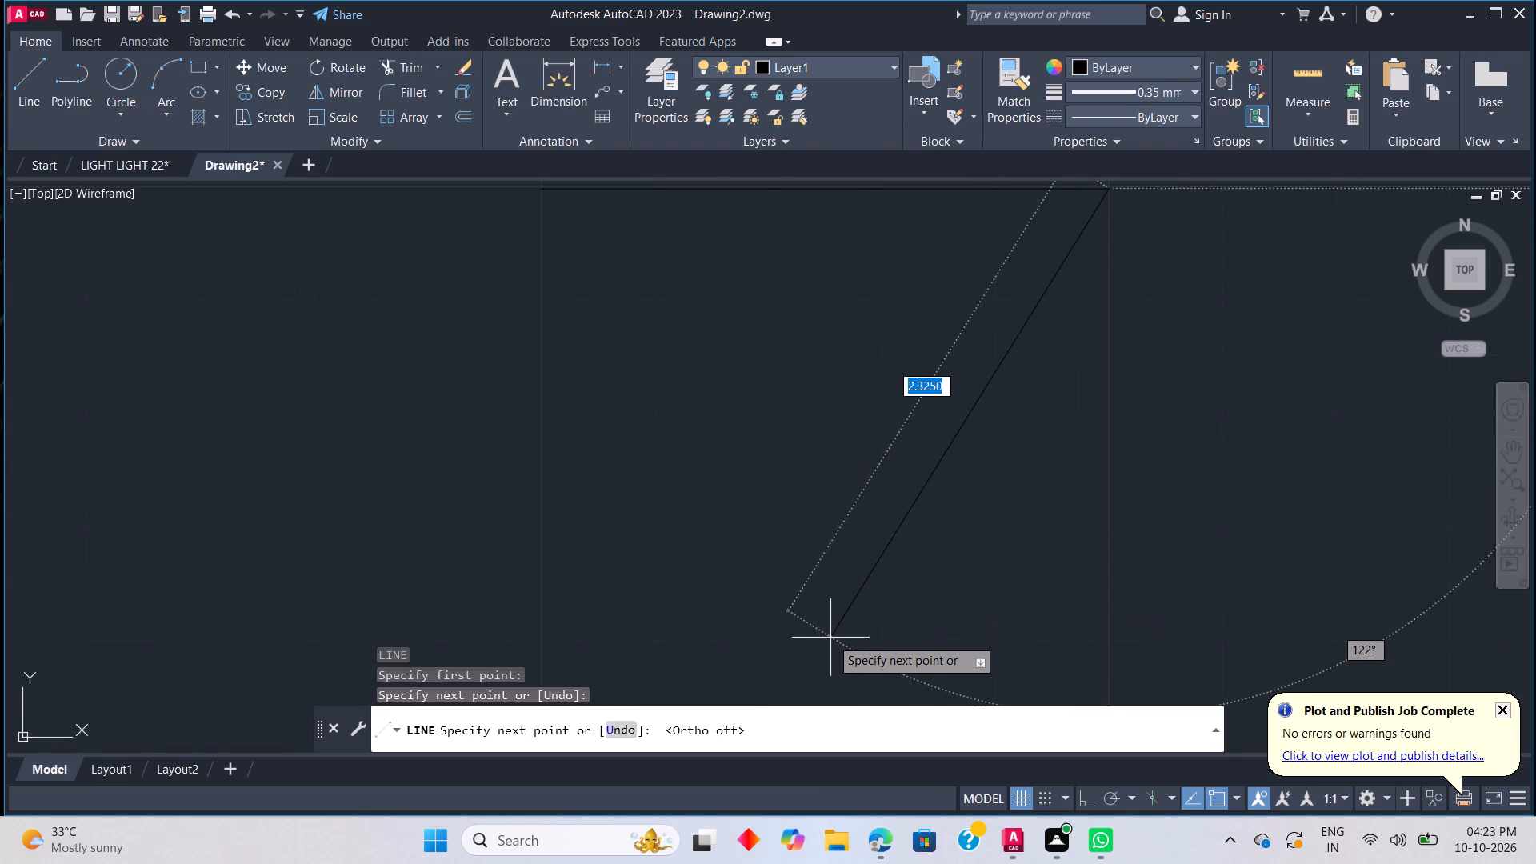
left_click(826, 640)
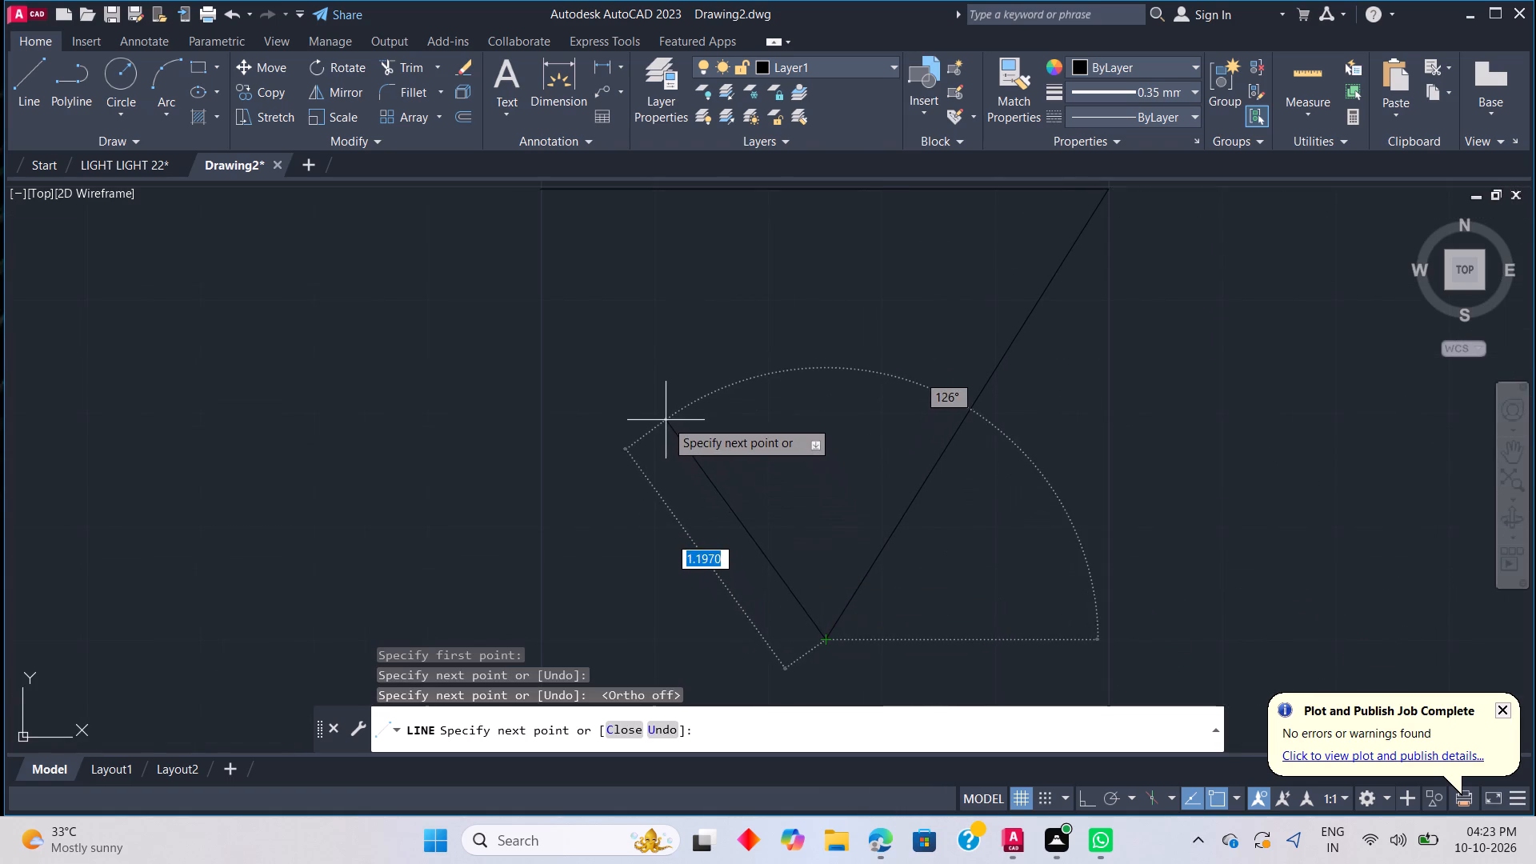
middle_click_drag(661, 375, 714, 534)
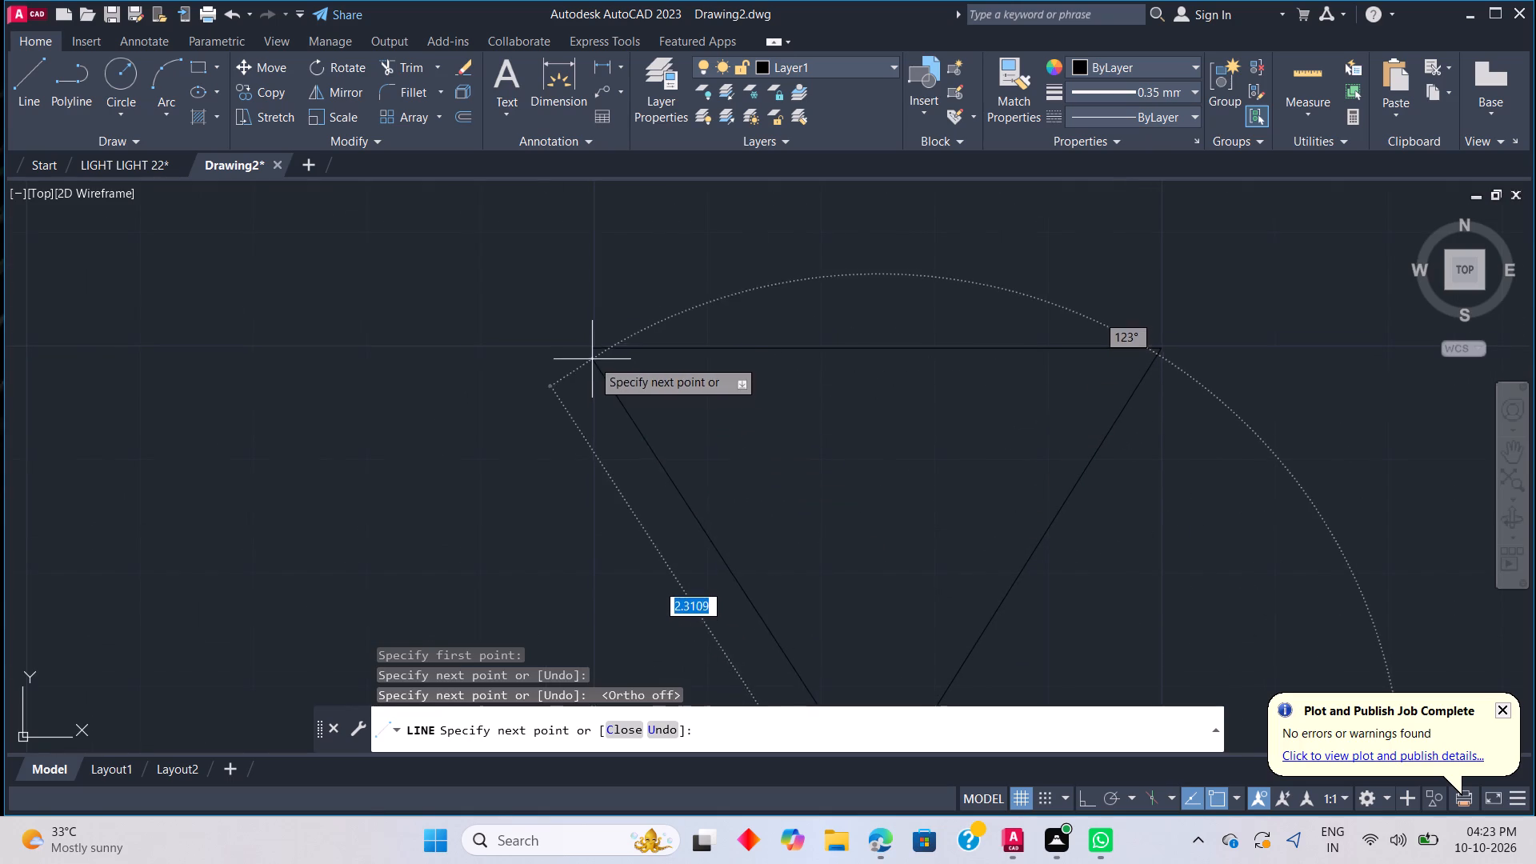
left_click(596, 344)
key("Escape")
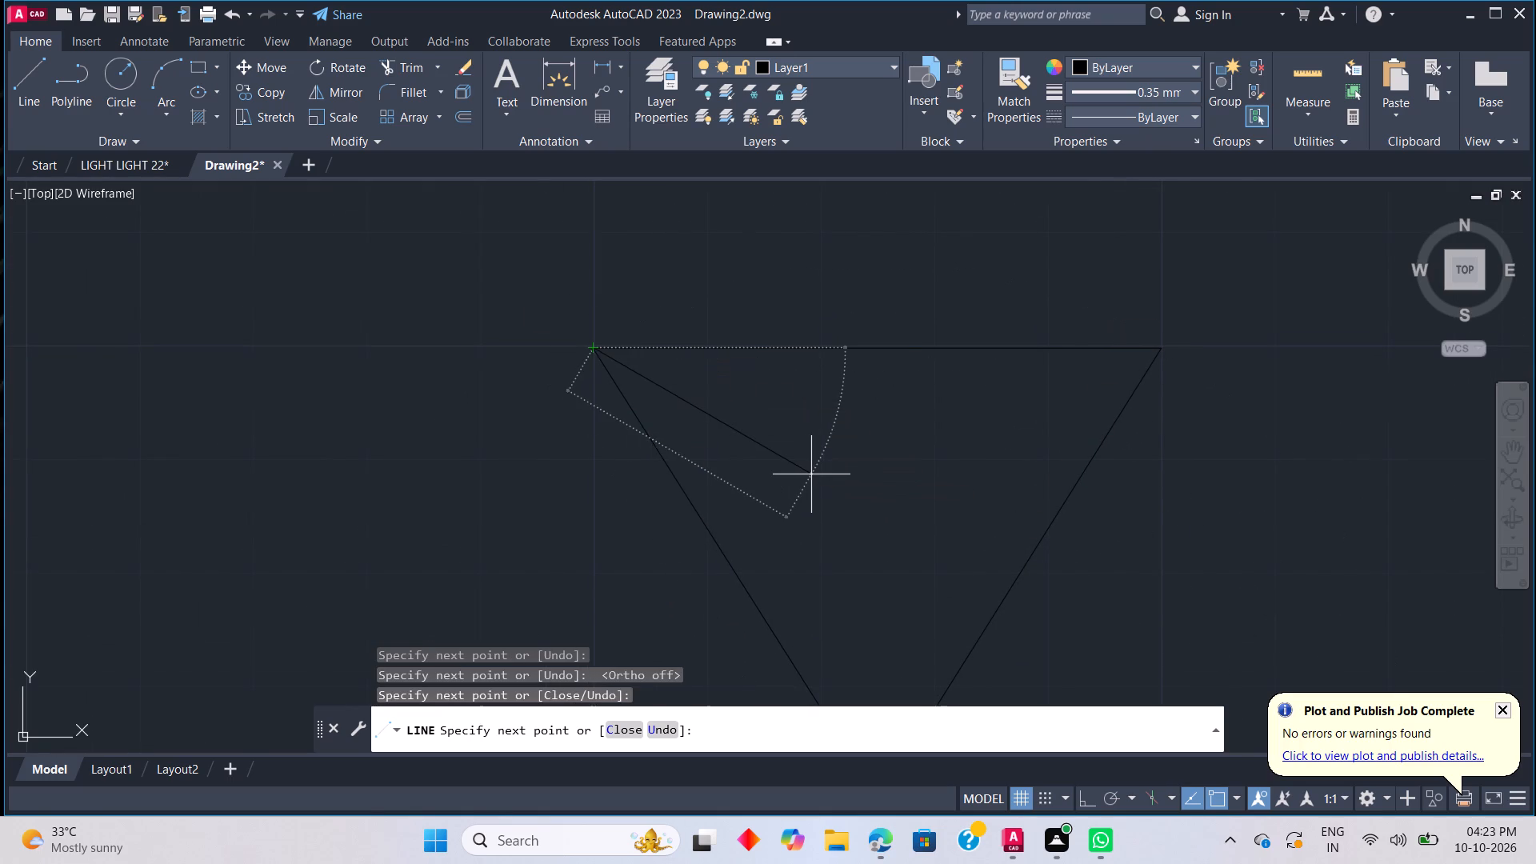
Offset the triangle's two sloping sides and its horizontal top outward by 0.2, using the Through option.
scroll(811, 474, "down", 6)
scroll(831, 492, "up", 2)
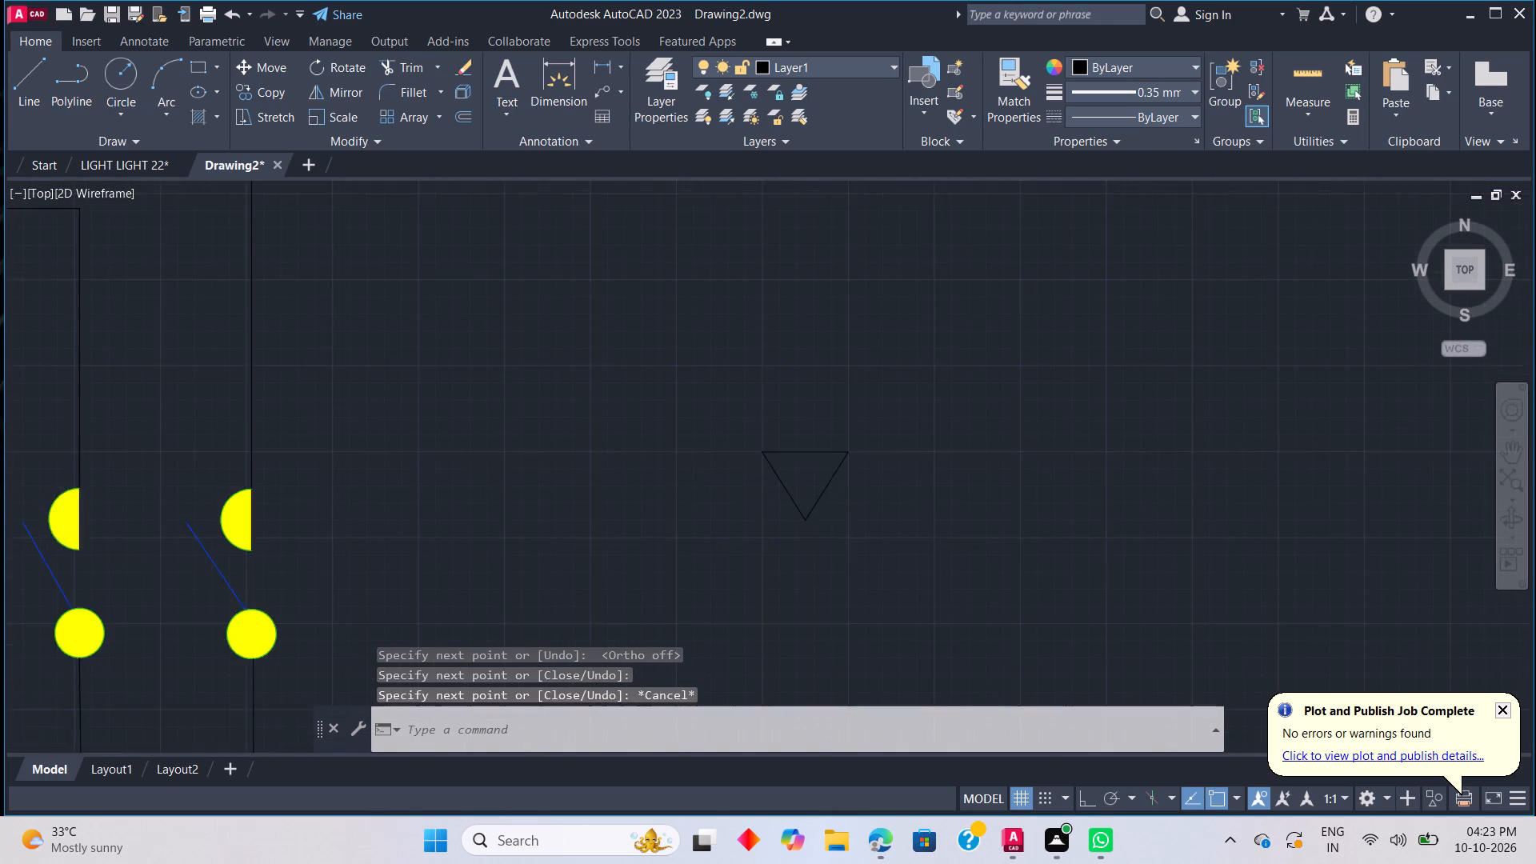
scroll(831, 492, "up", 2)
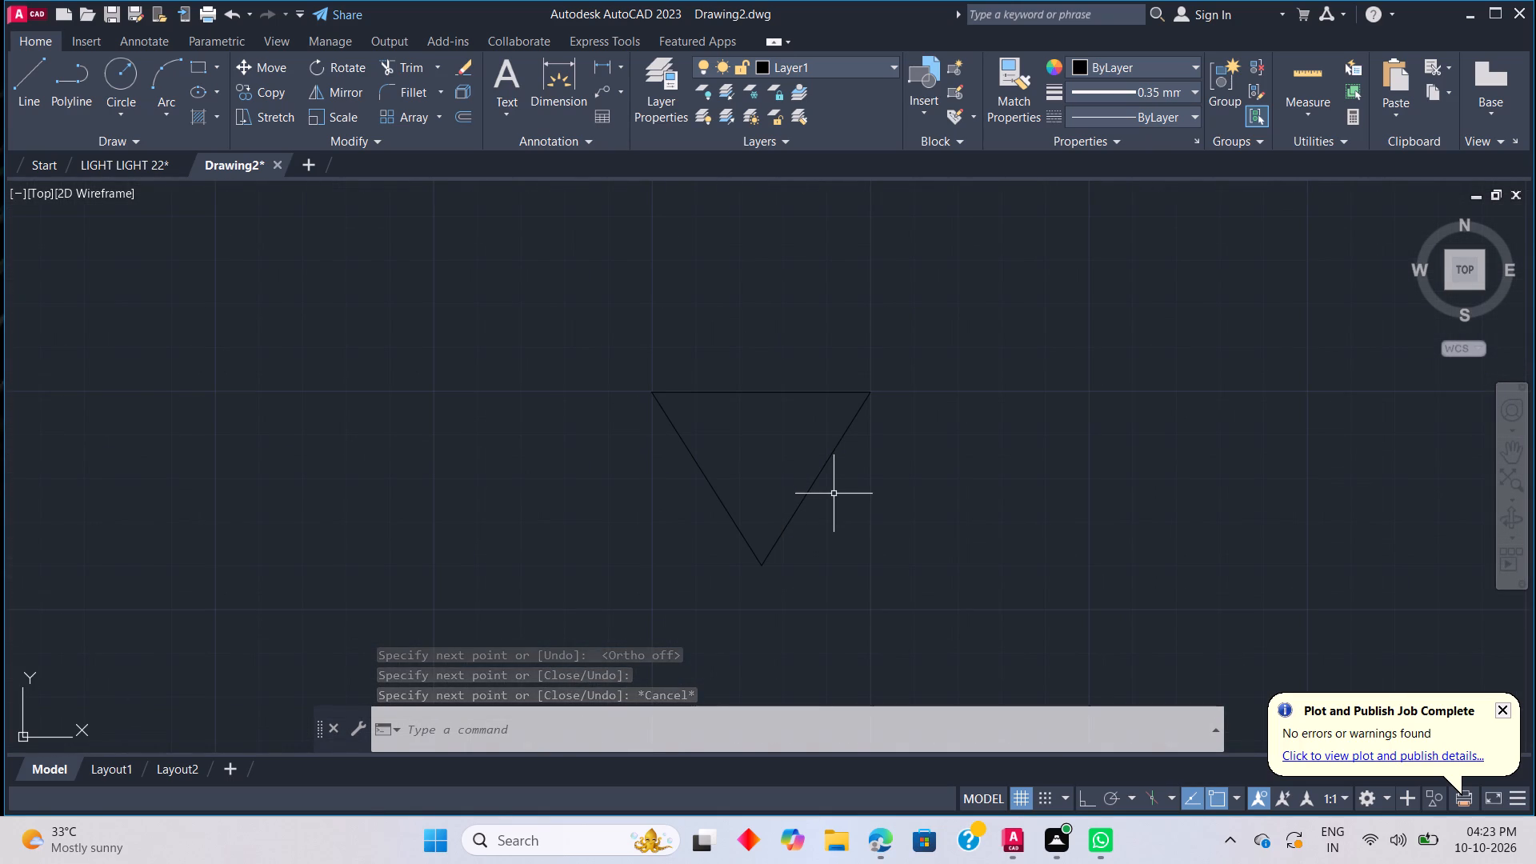
key("o")
type("F")
key("space")
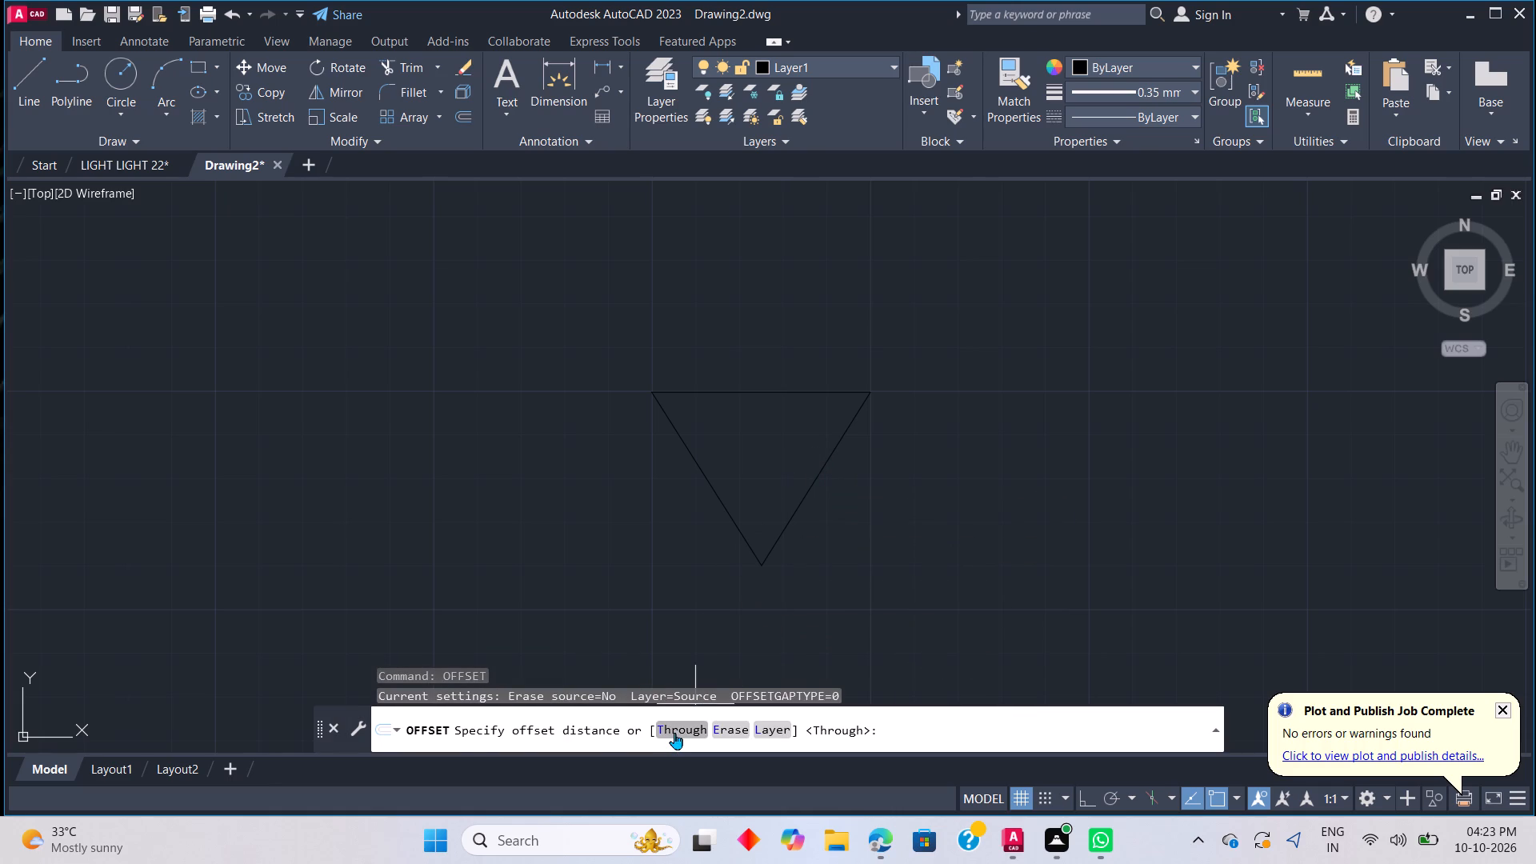
left_click(674, 733)
left_click(817, 473)
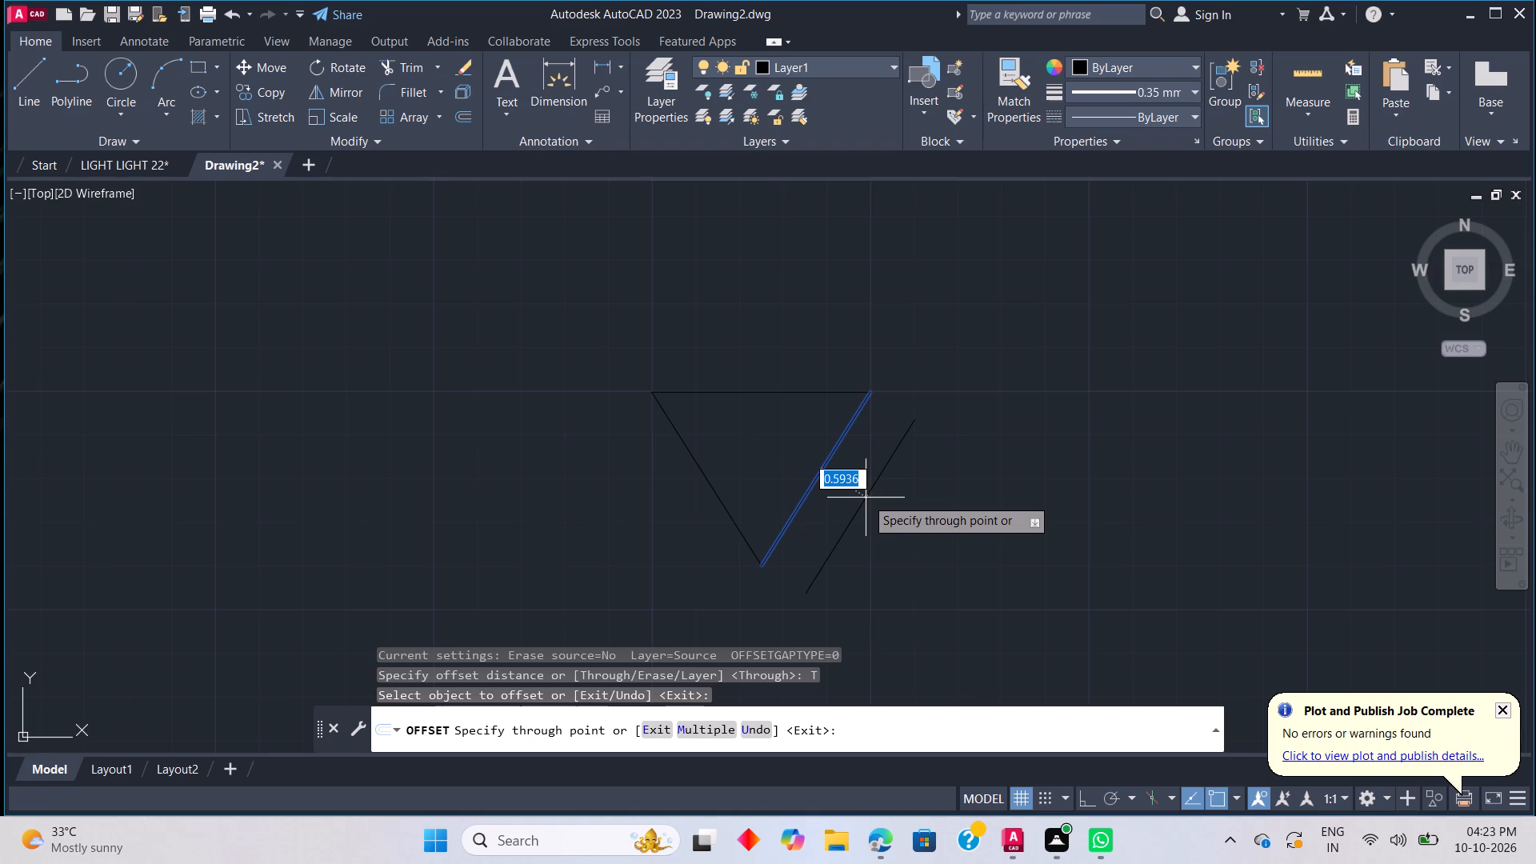
type("0.2")
key("Return")
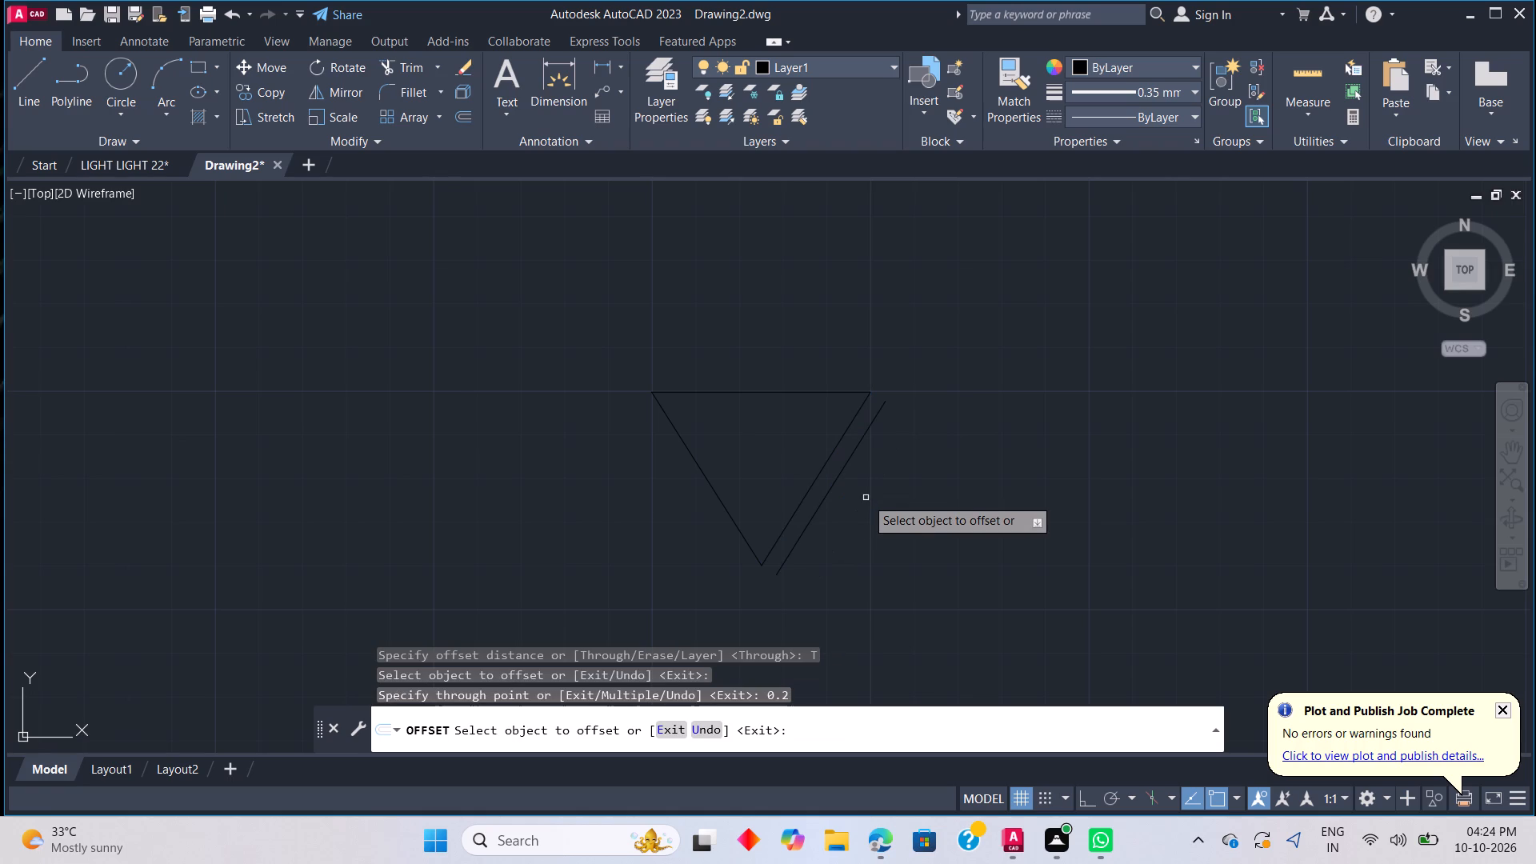
left_click(804, 392)
type("0.2")
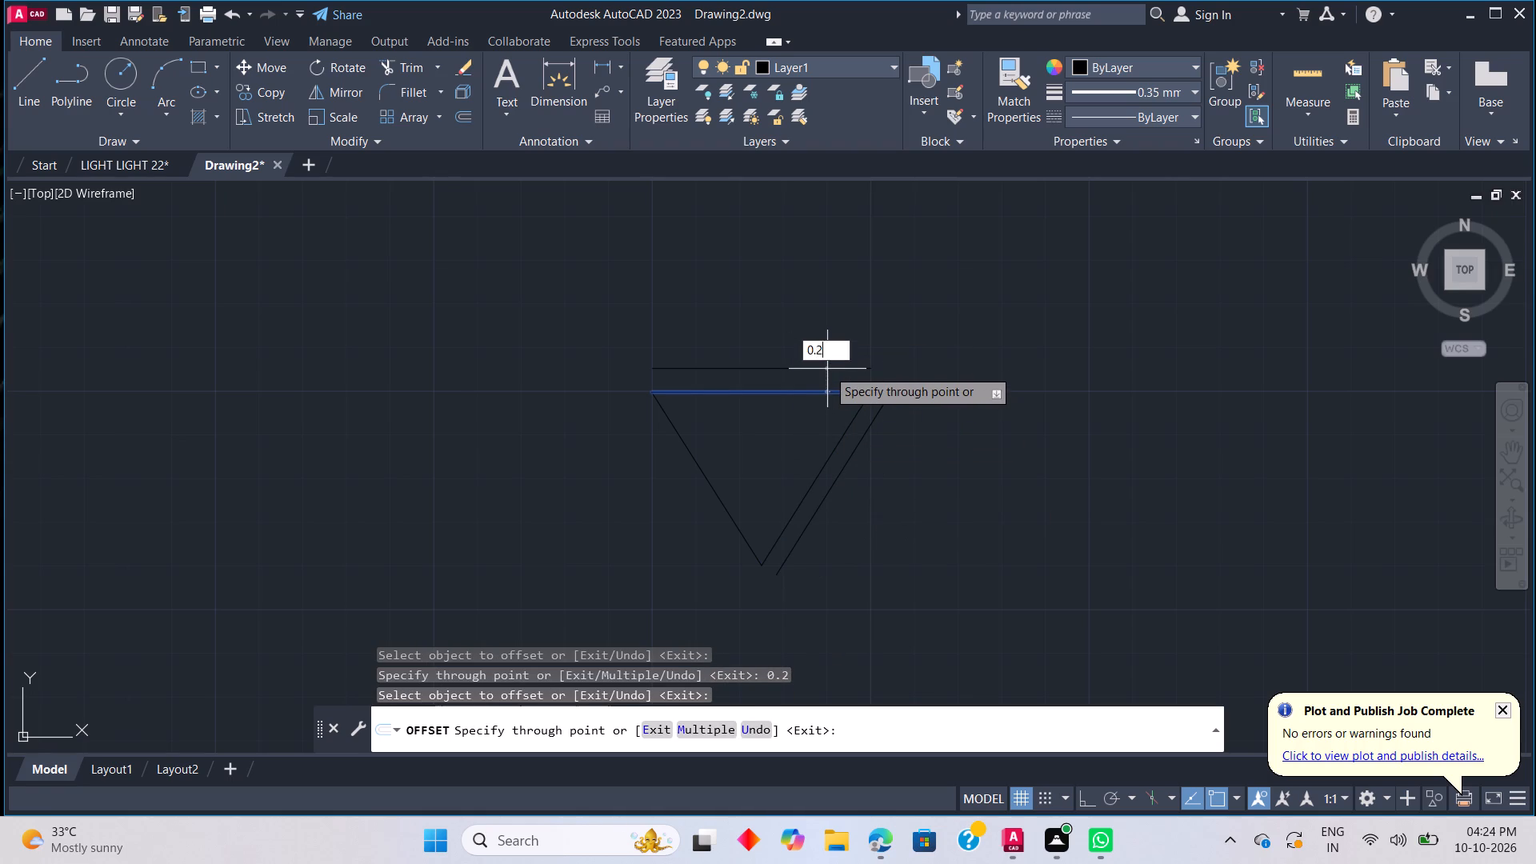
key("Return")
left_click(703, 468)
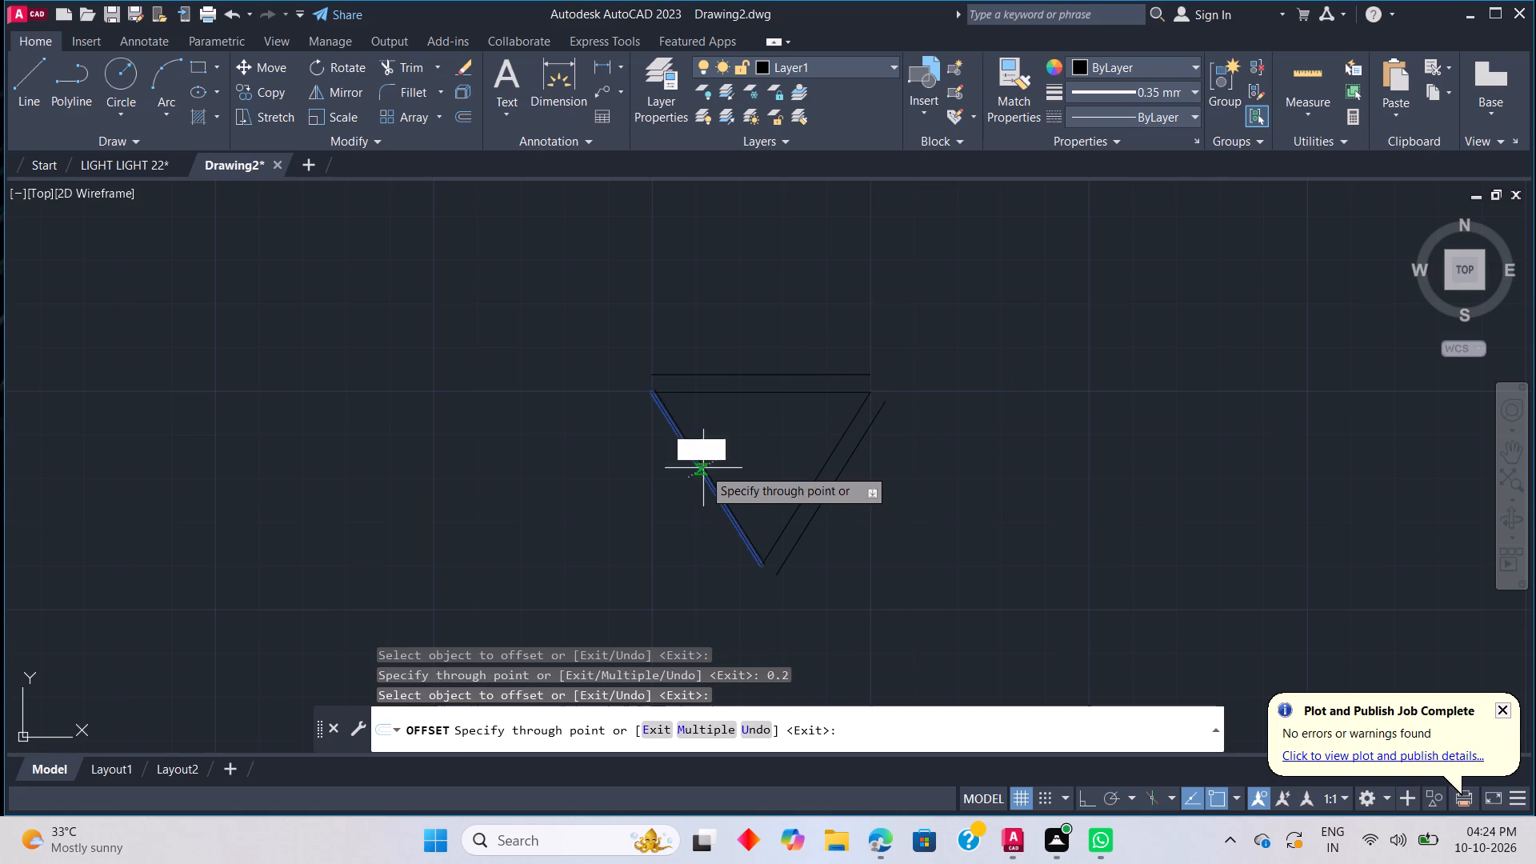
type("0.2")
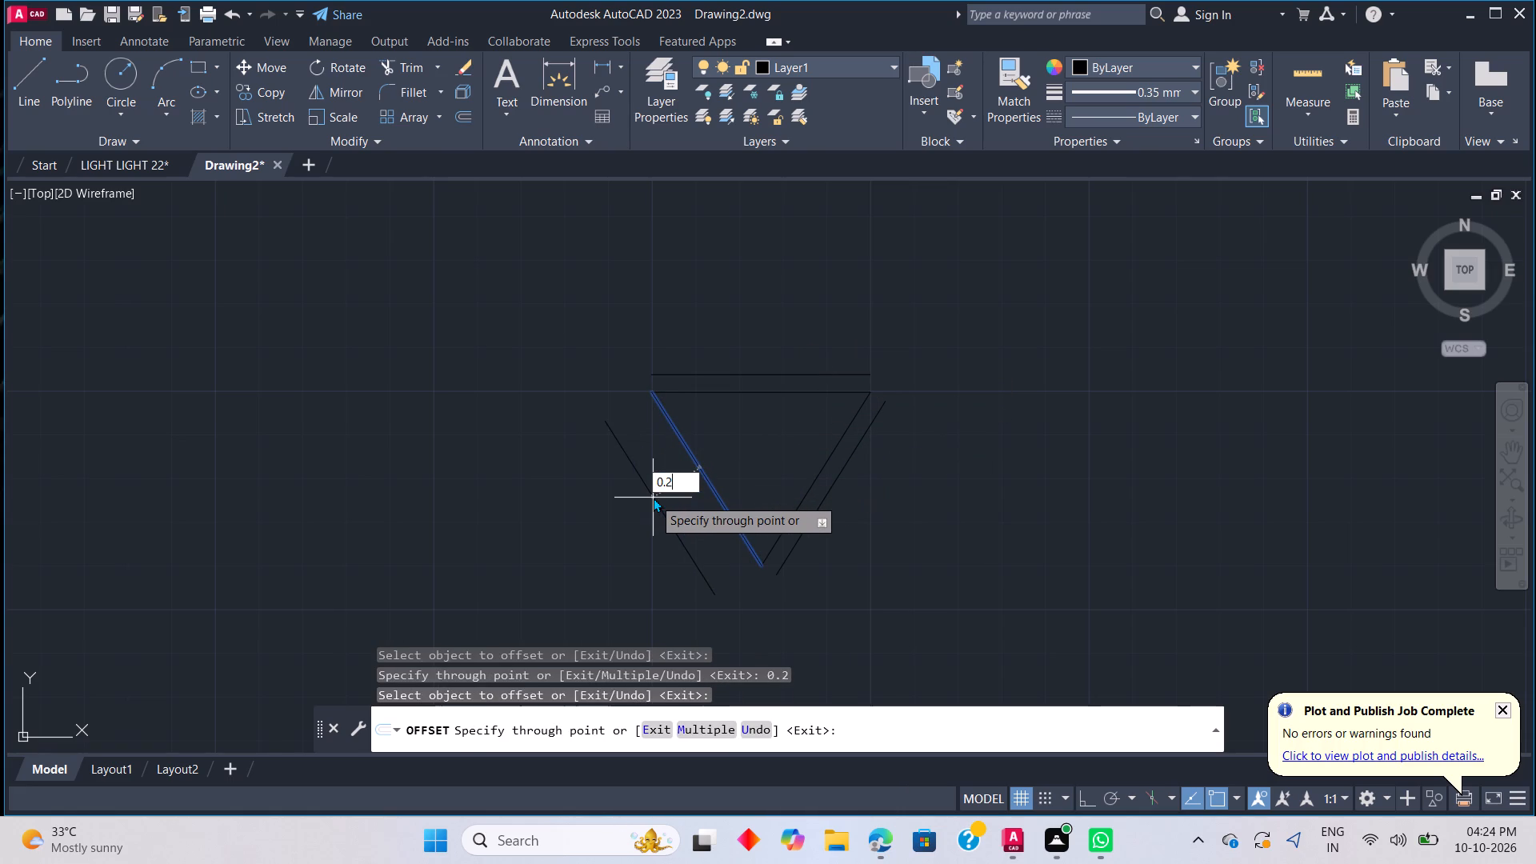
key("Return")
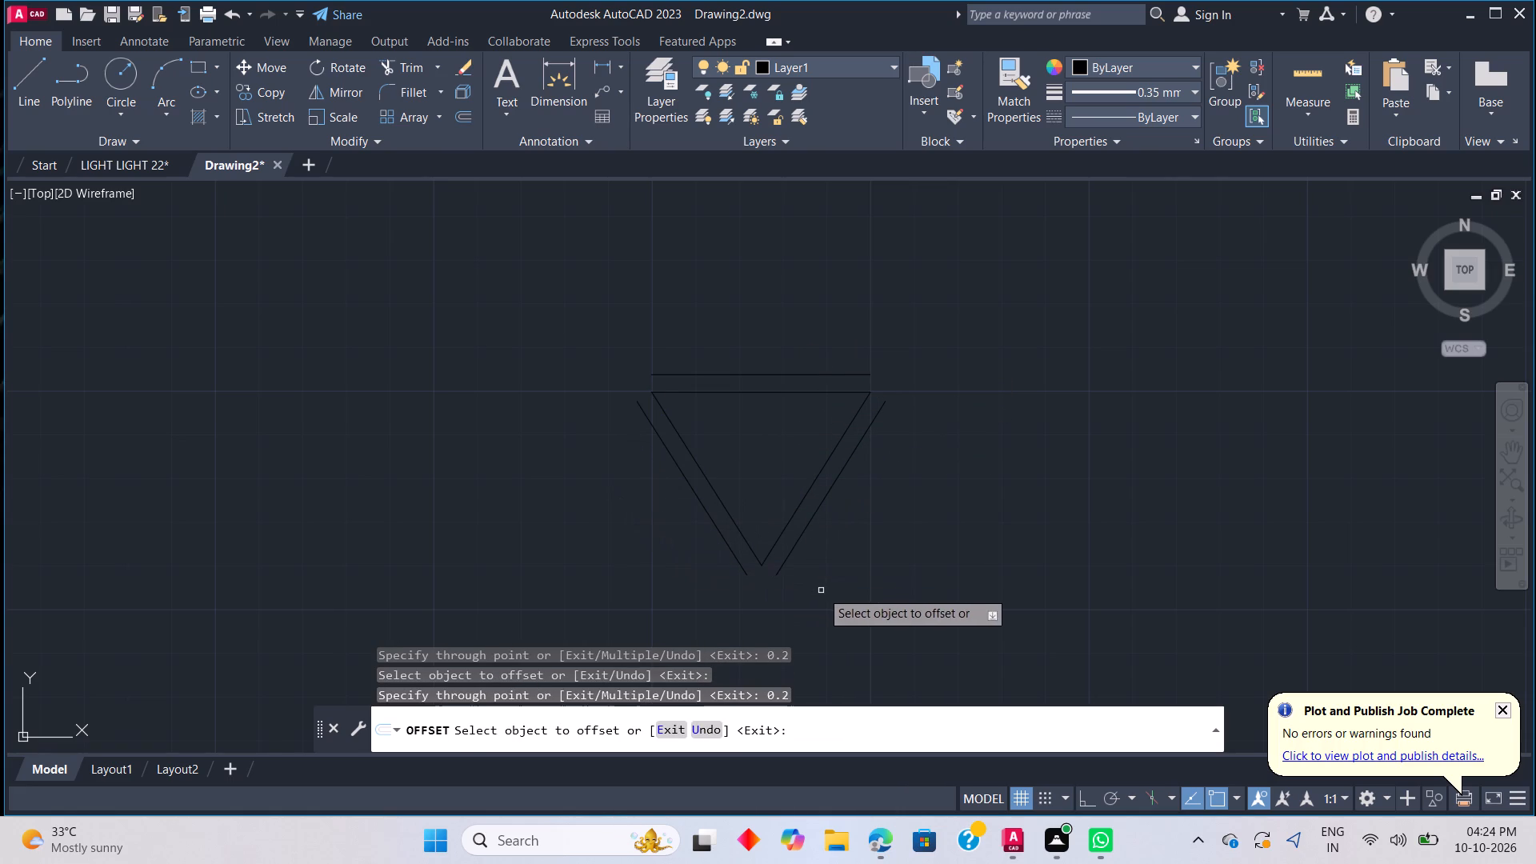
key("Escape")
Draw a short vertical stem straight down from the inner triangle's bottom apex, ending below the offset sloping lines.
type("L")
key("space")
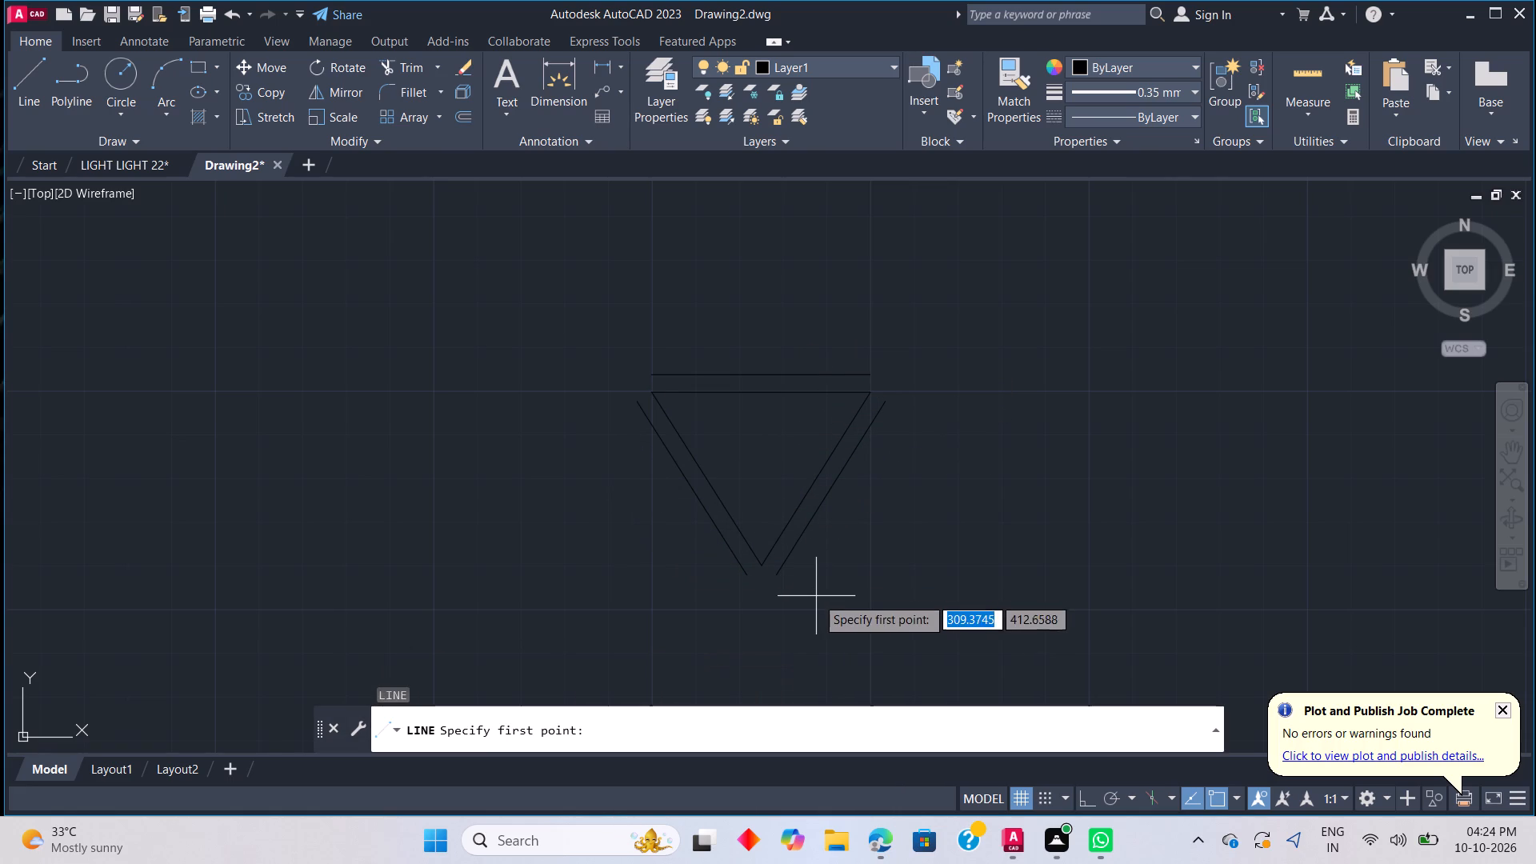
scroll(782, 589, "up", 3)
left_click_drag(686, 498, 670, 559)
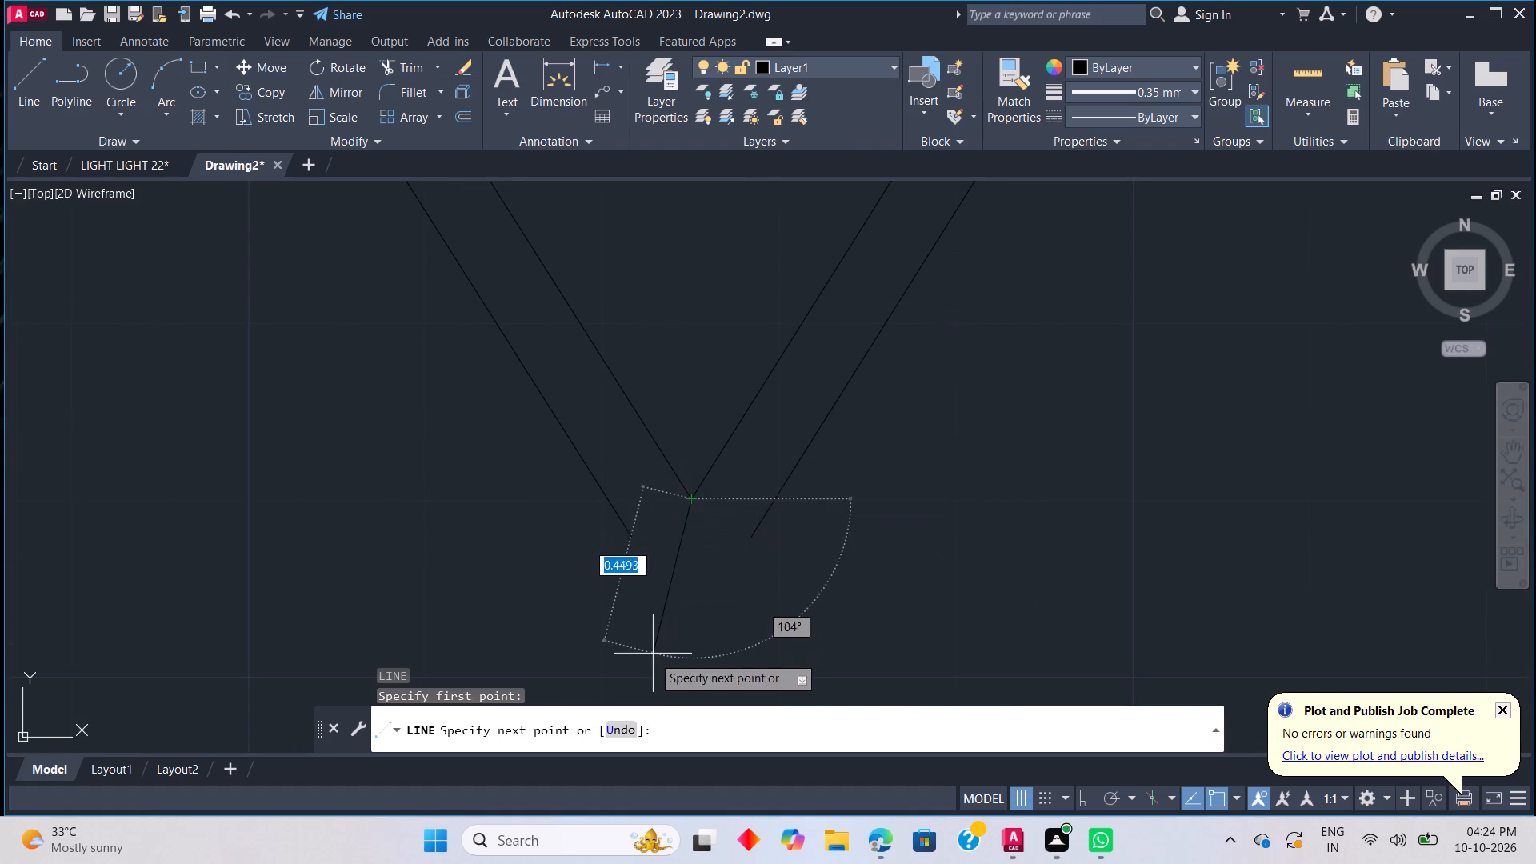
left_click(691, 686)
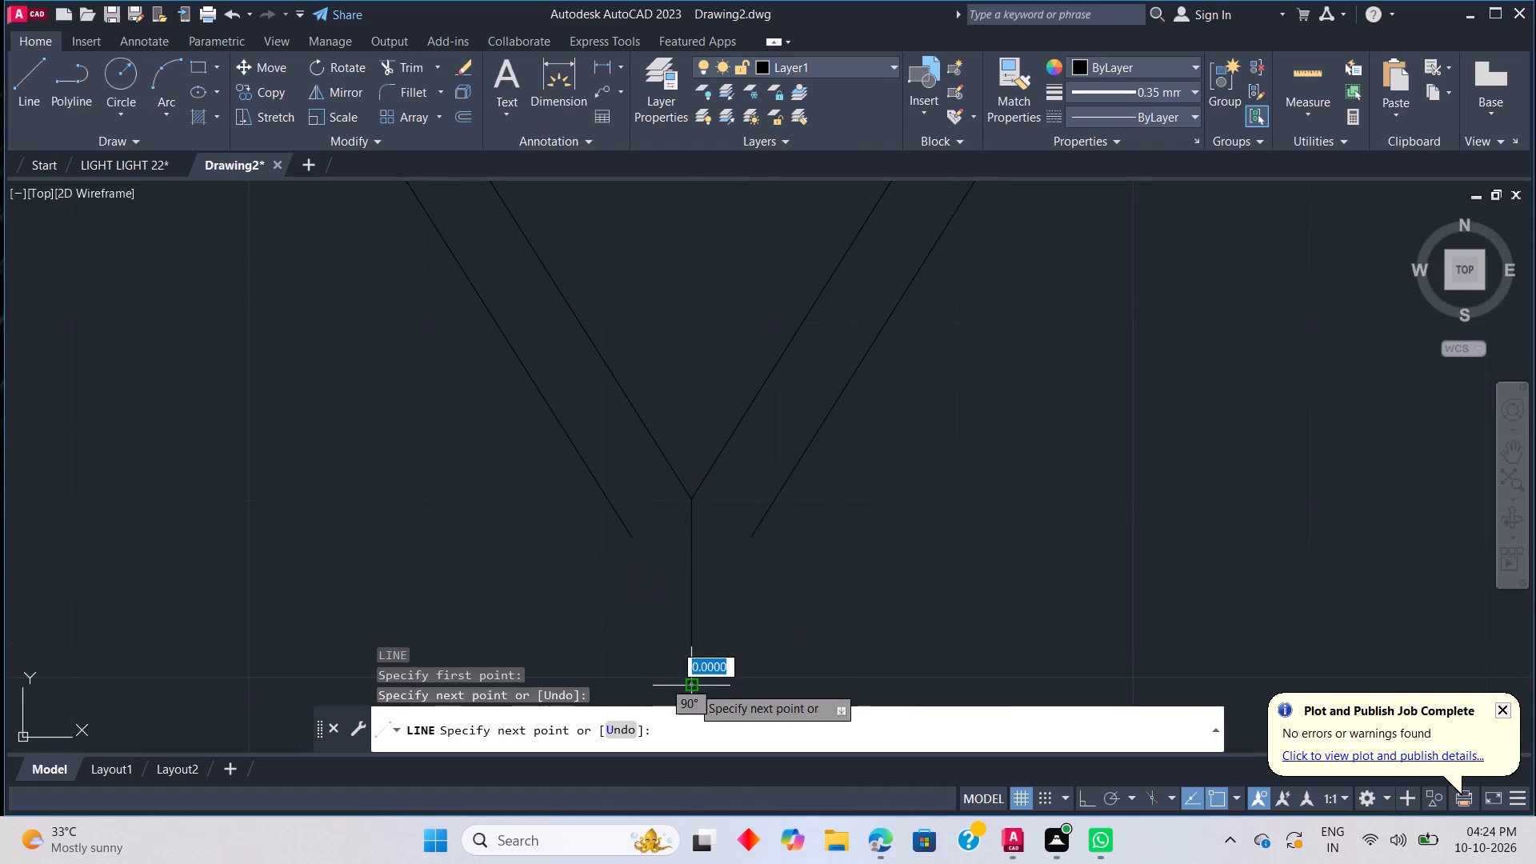
key("Escape")
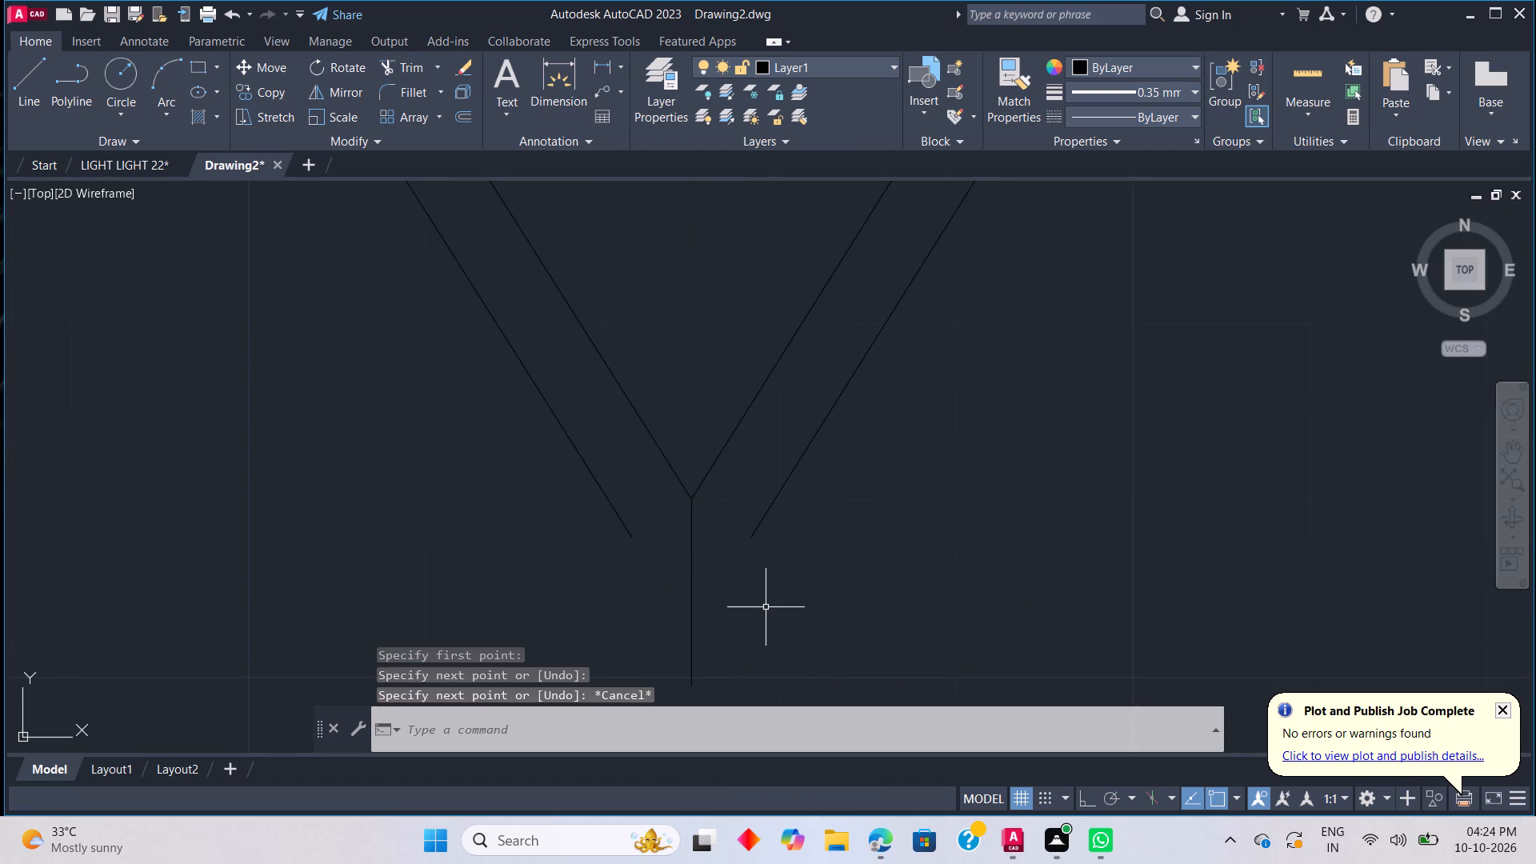
Extend the lower ends of both outer sloping lines to the vertical stem so they meet on it.
type("EX")
key("space")
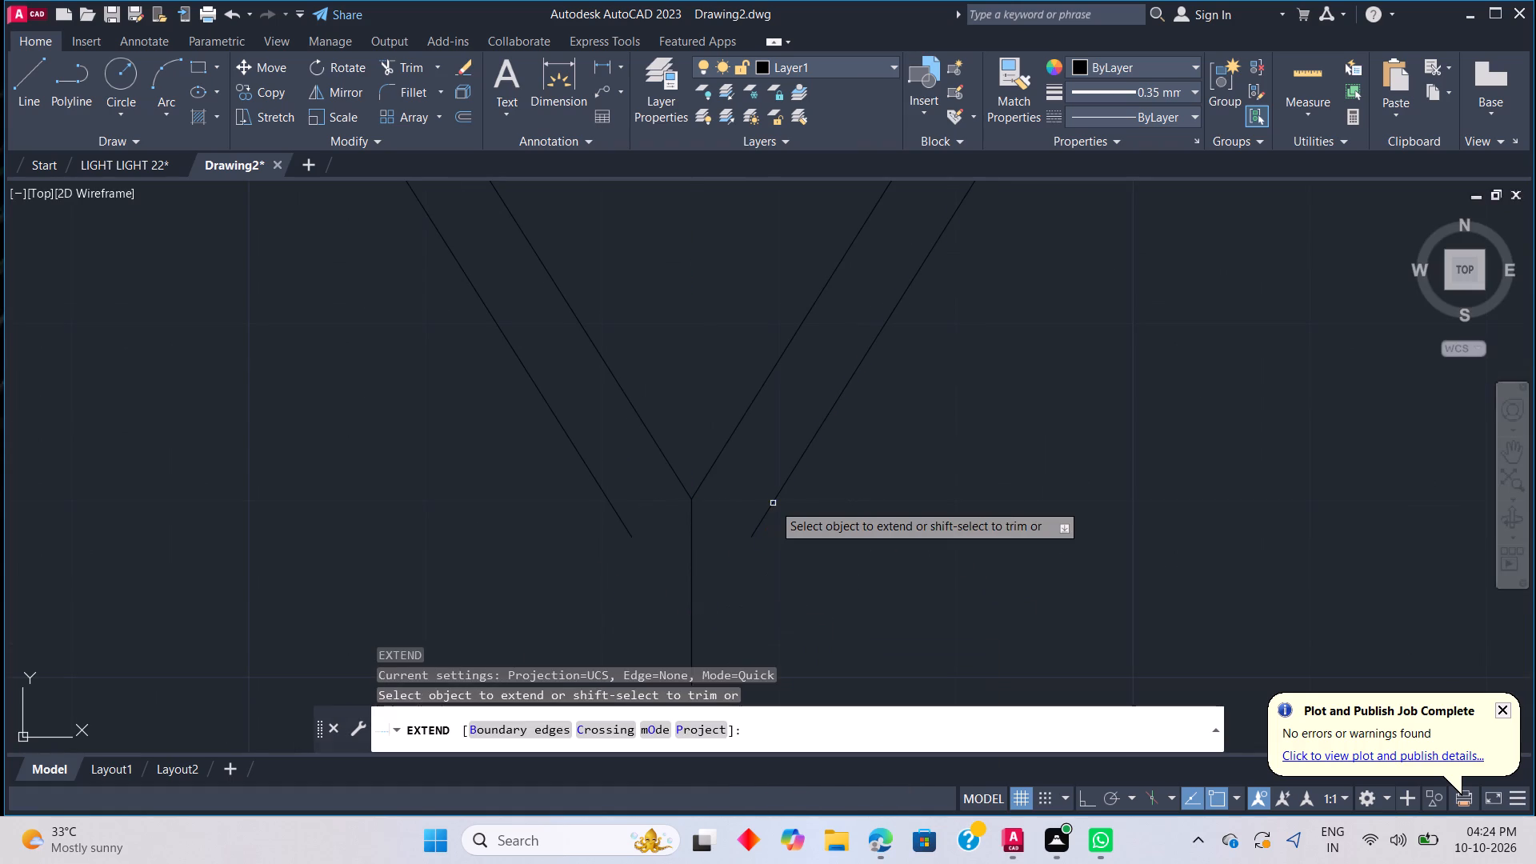
left_click(773, 503)
left_click(613, 500)
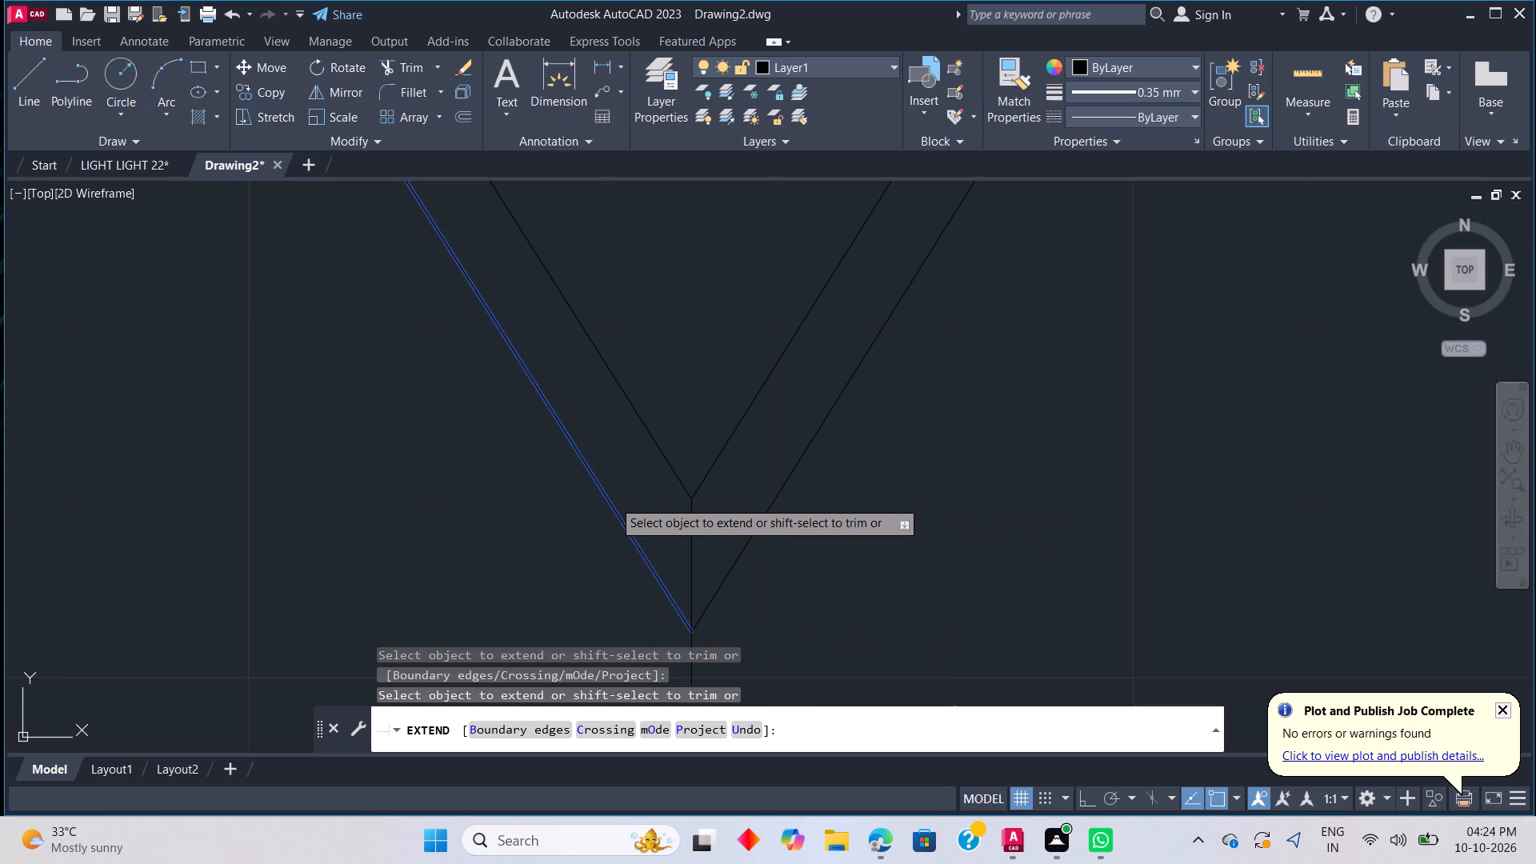
scroll(718, 245, "down", 3)
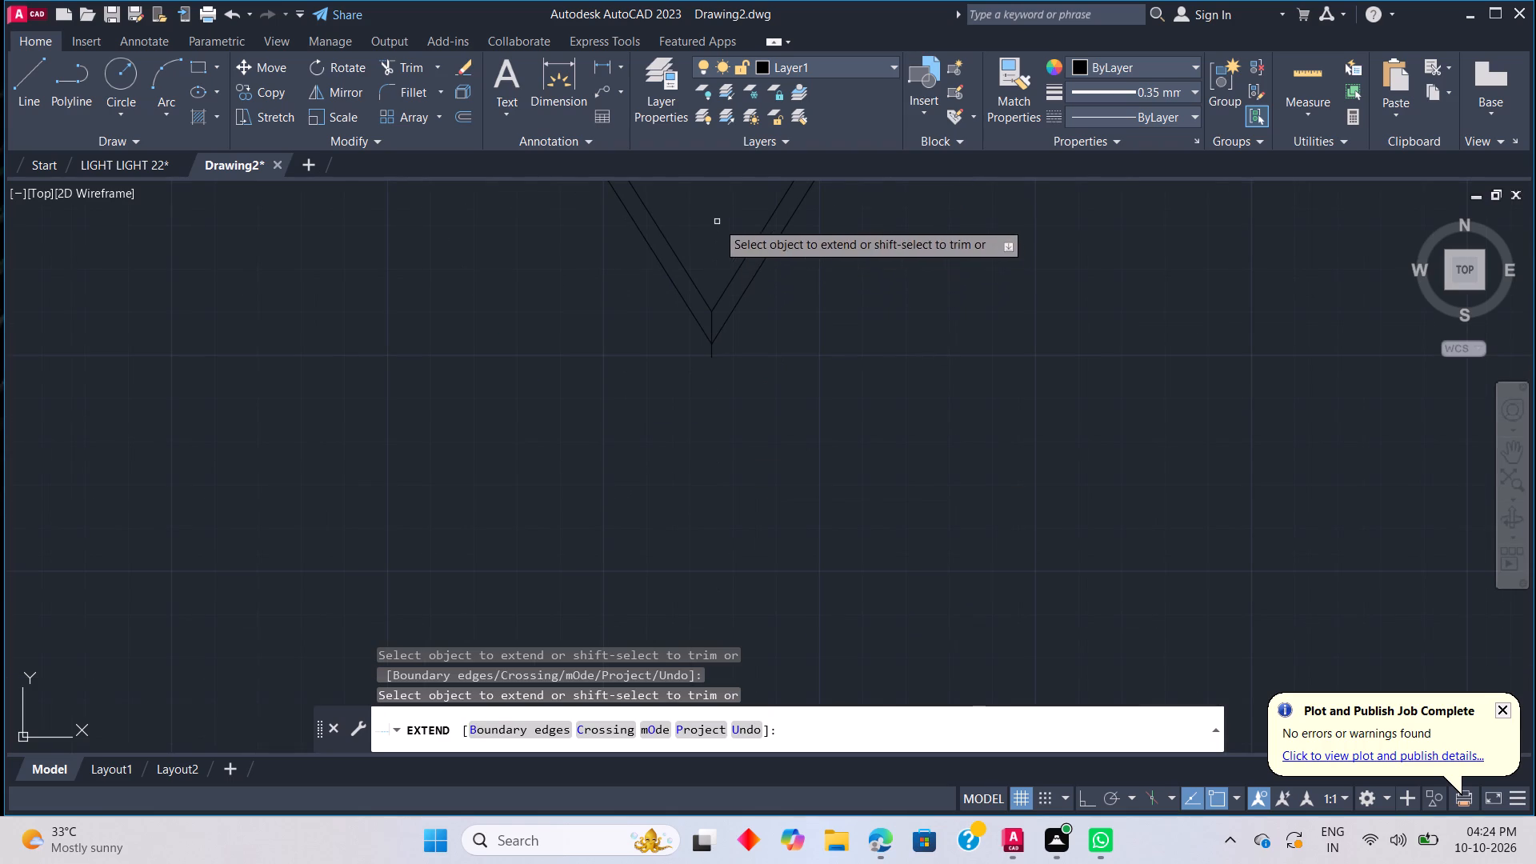
middle_click_drag(717, 222, 782, 462)
key("Escape")
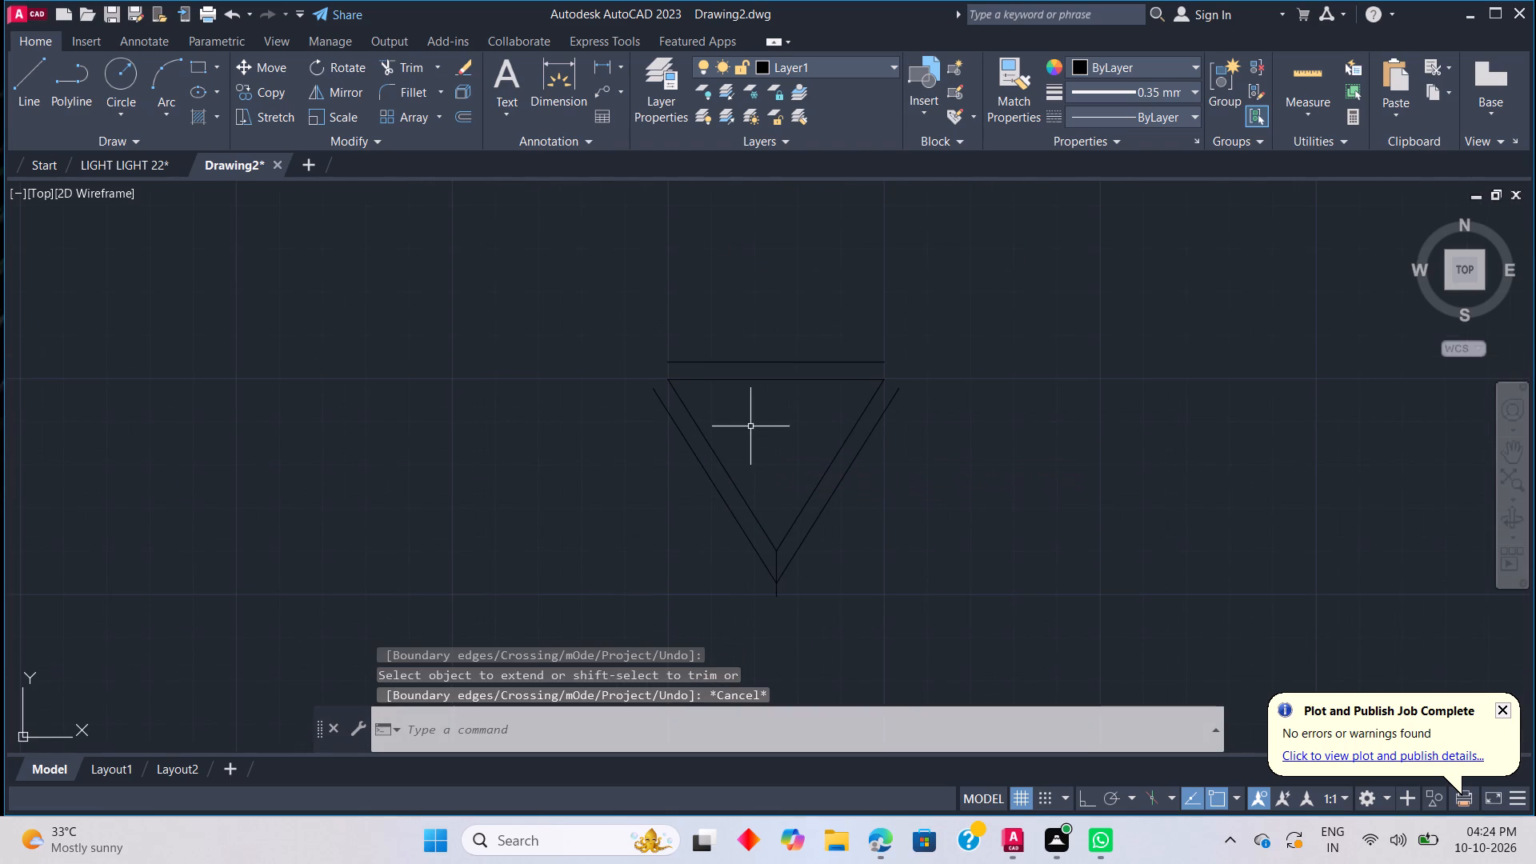
With Ortho on, lengthen the outer top line with horizontal lines from both ends, past the outer sloping lines.
type("L")
key("space")
left_click_drag(666, 359, 639, 347)
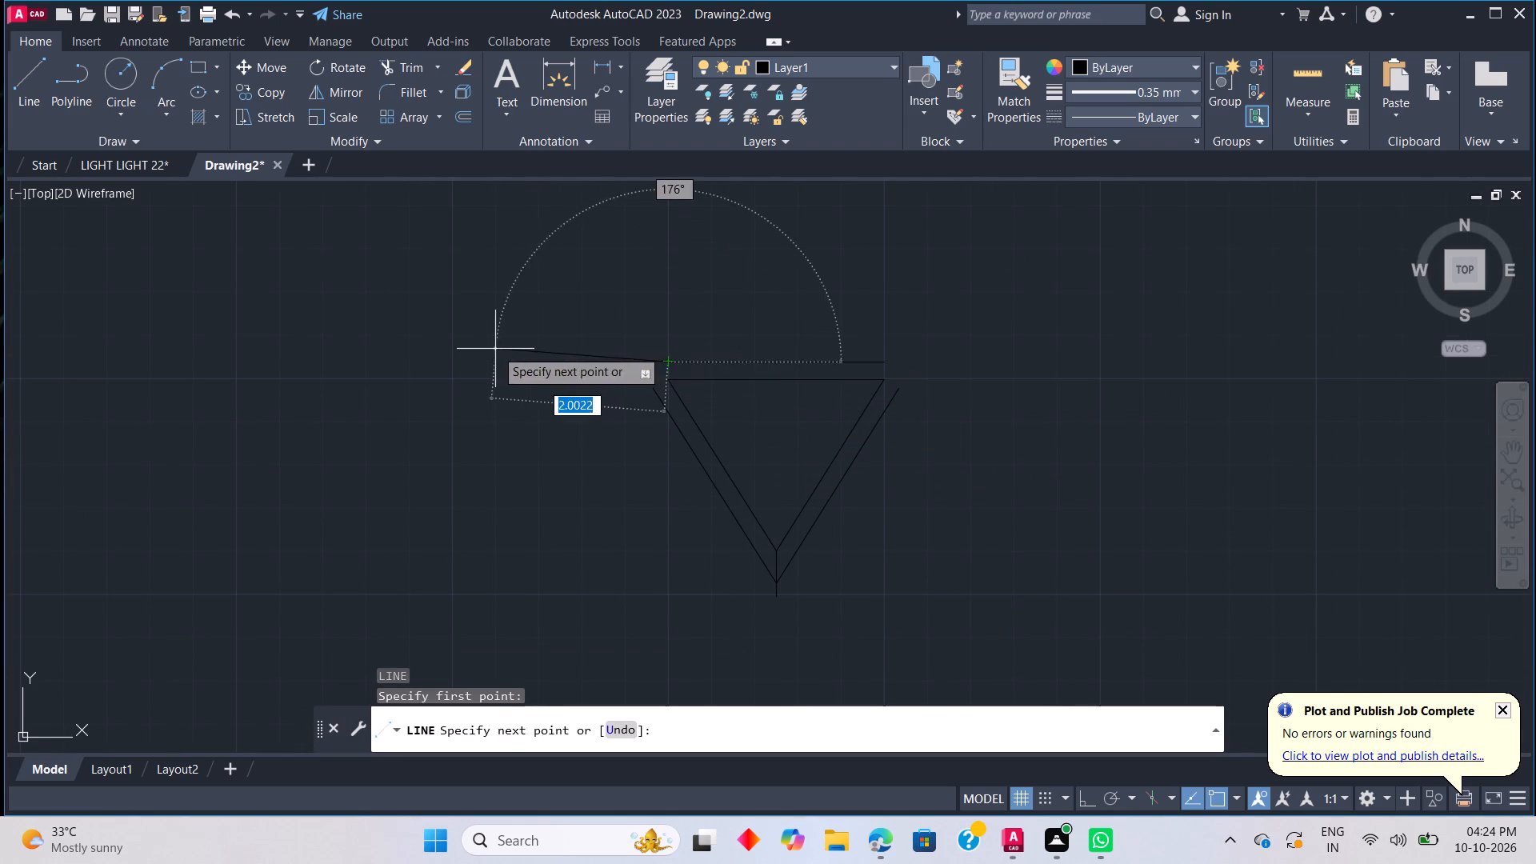
left_click(495, 349)
key("ctrl+z")
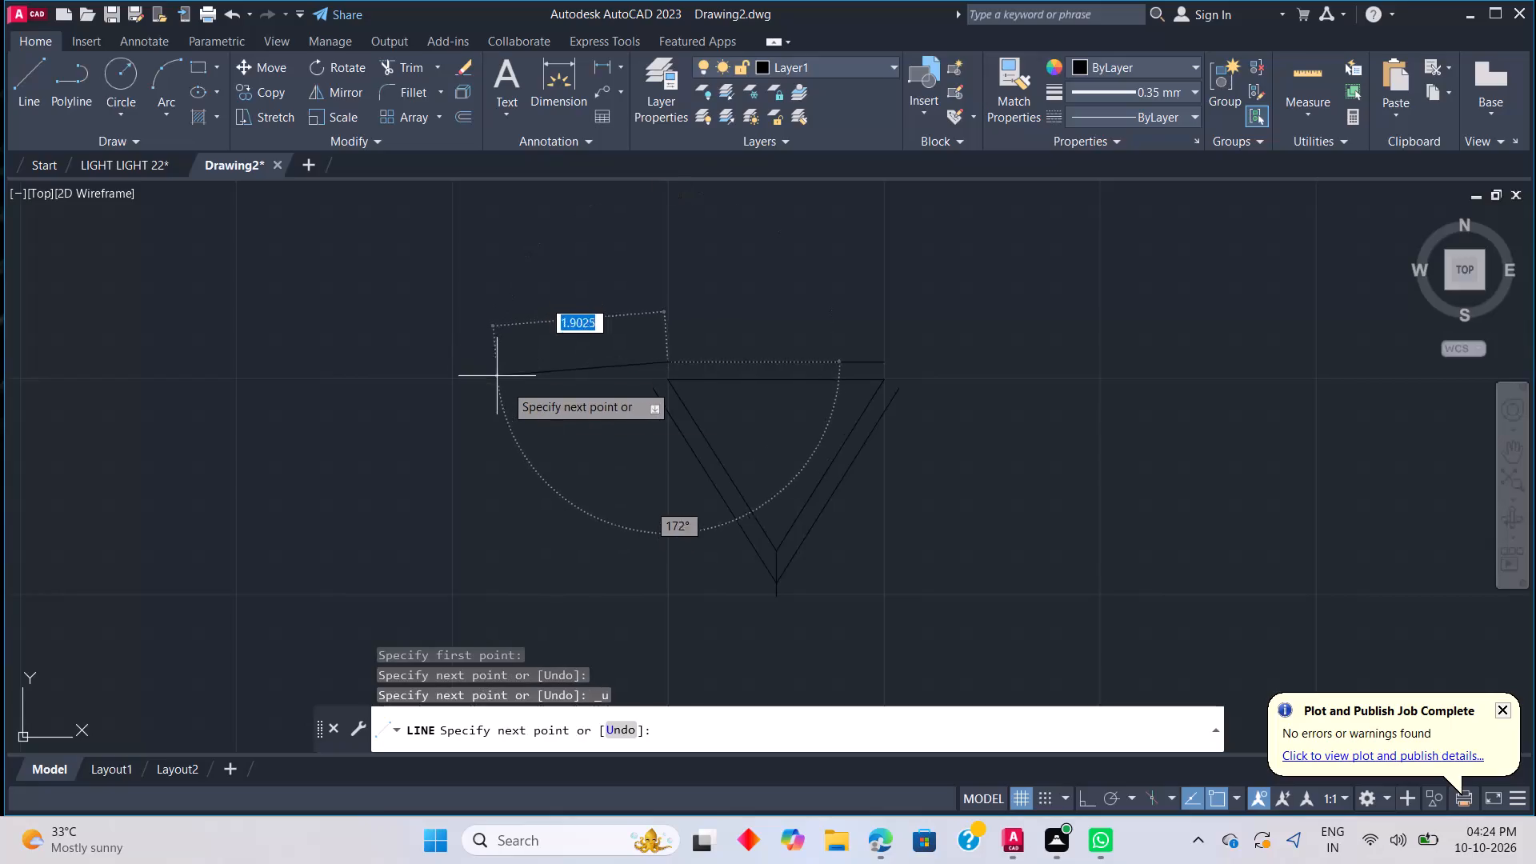
left_click(1079, 795)
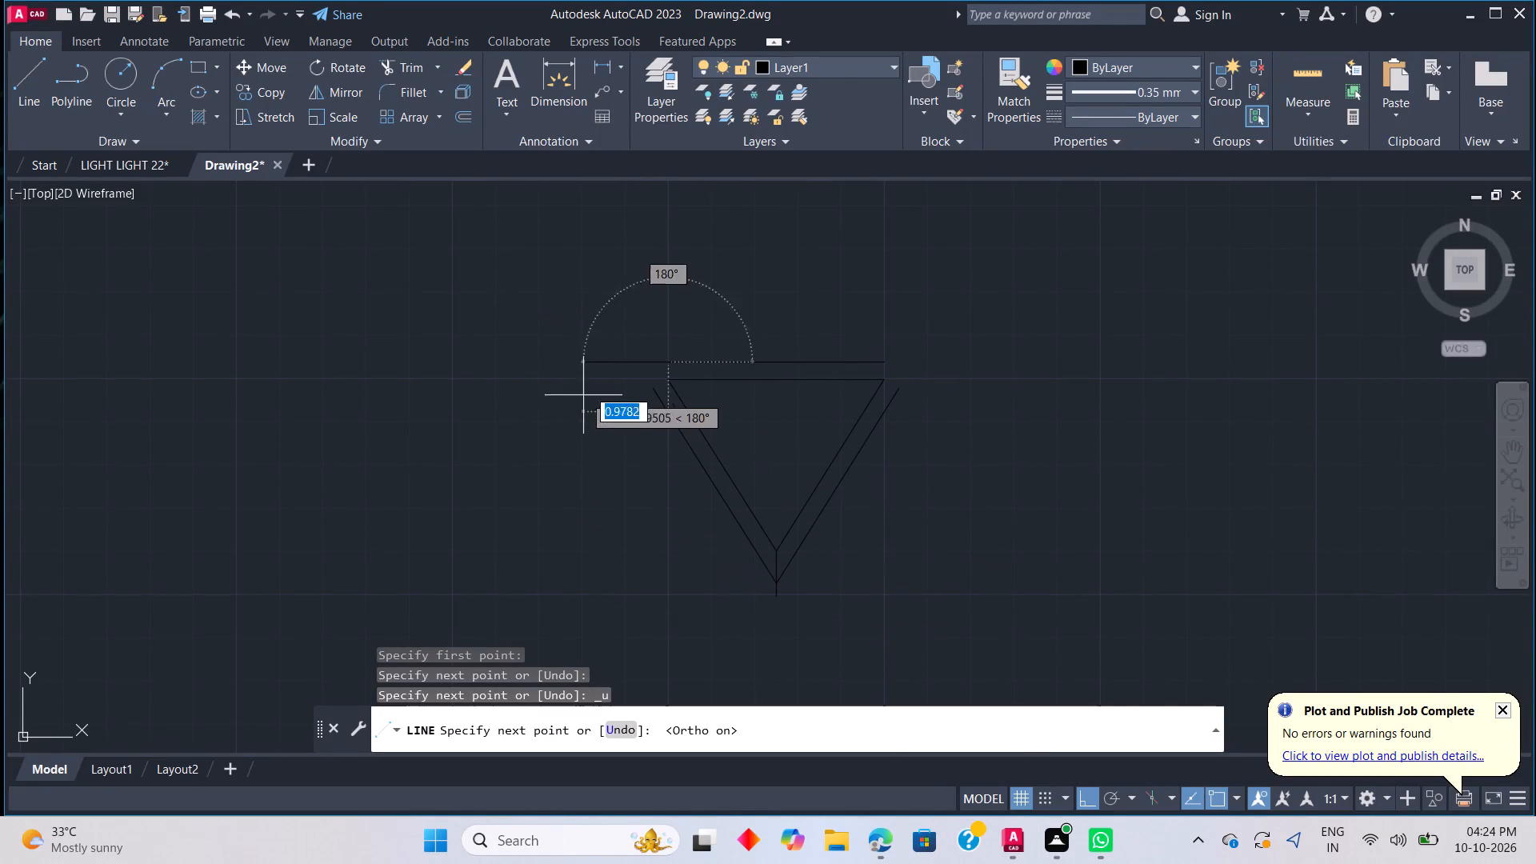
left_click(555, 367)
key("Escape")
key("space")
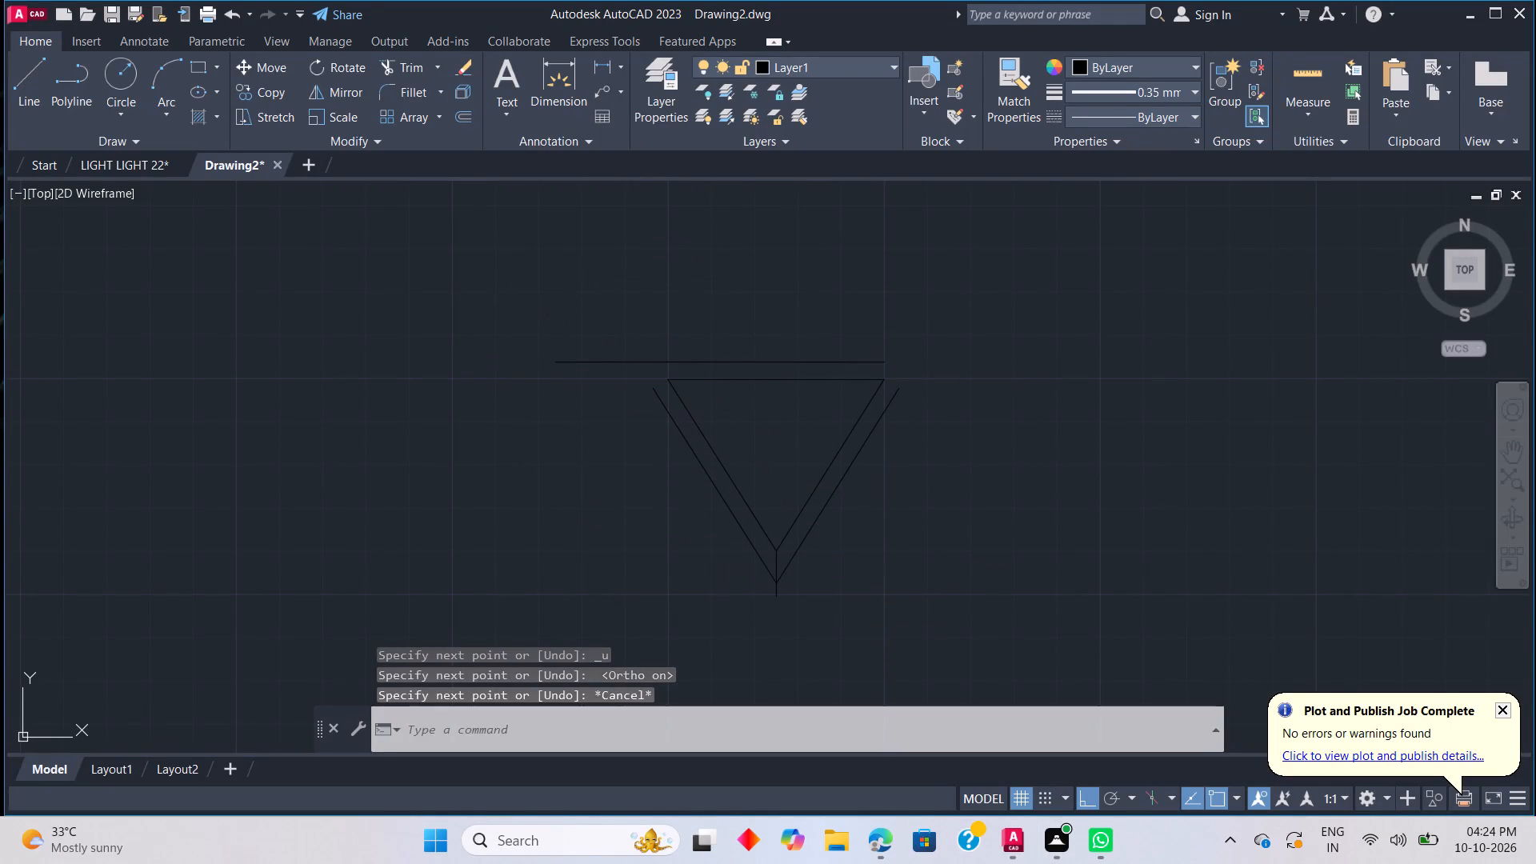
left_click(882, 362)
left_click(930, 378)
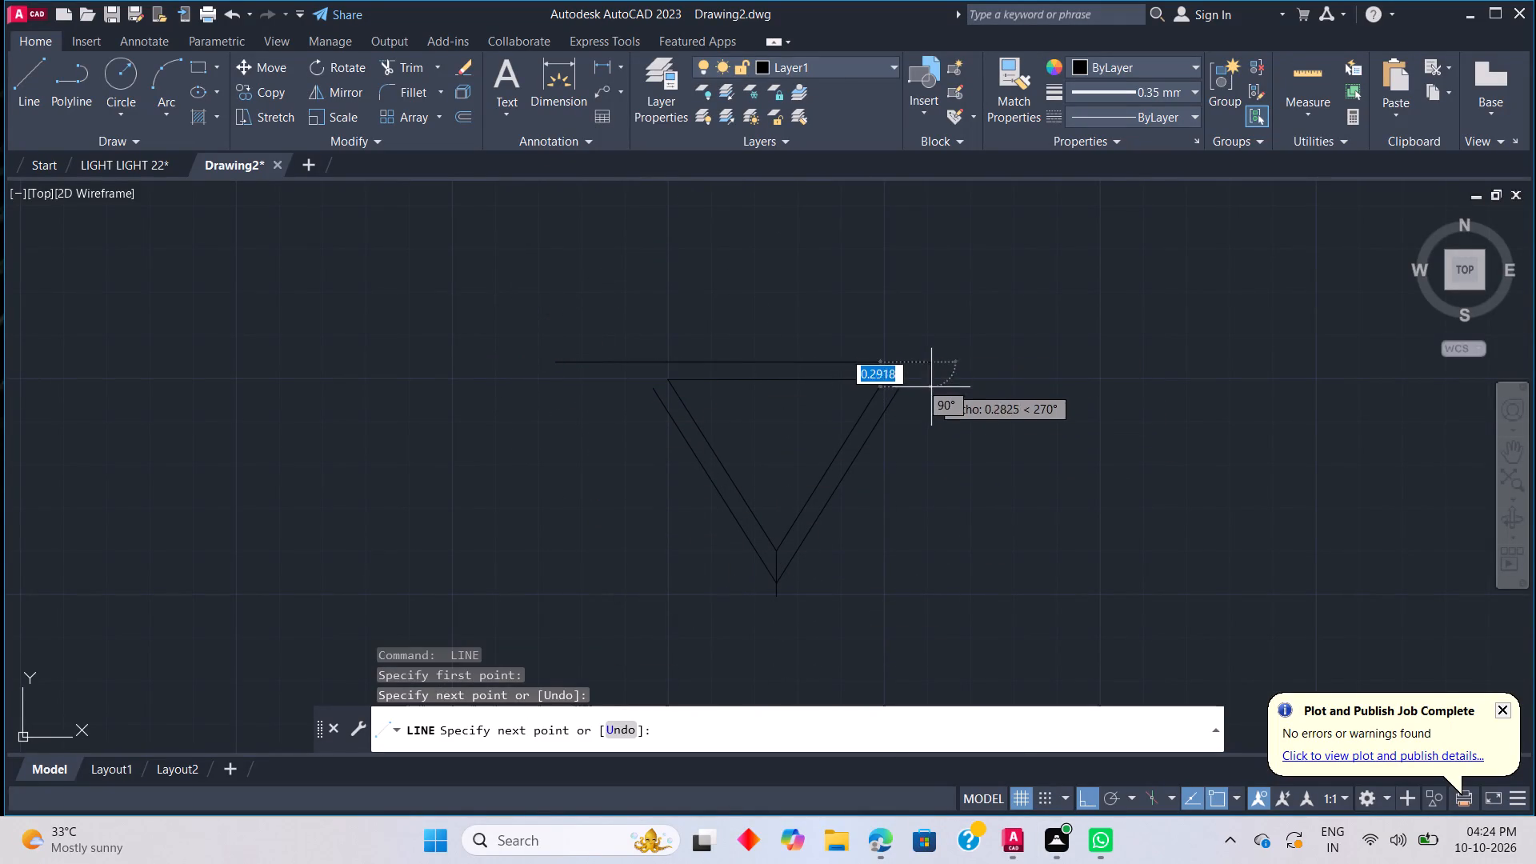
key("grave")
key("Escape")
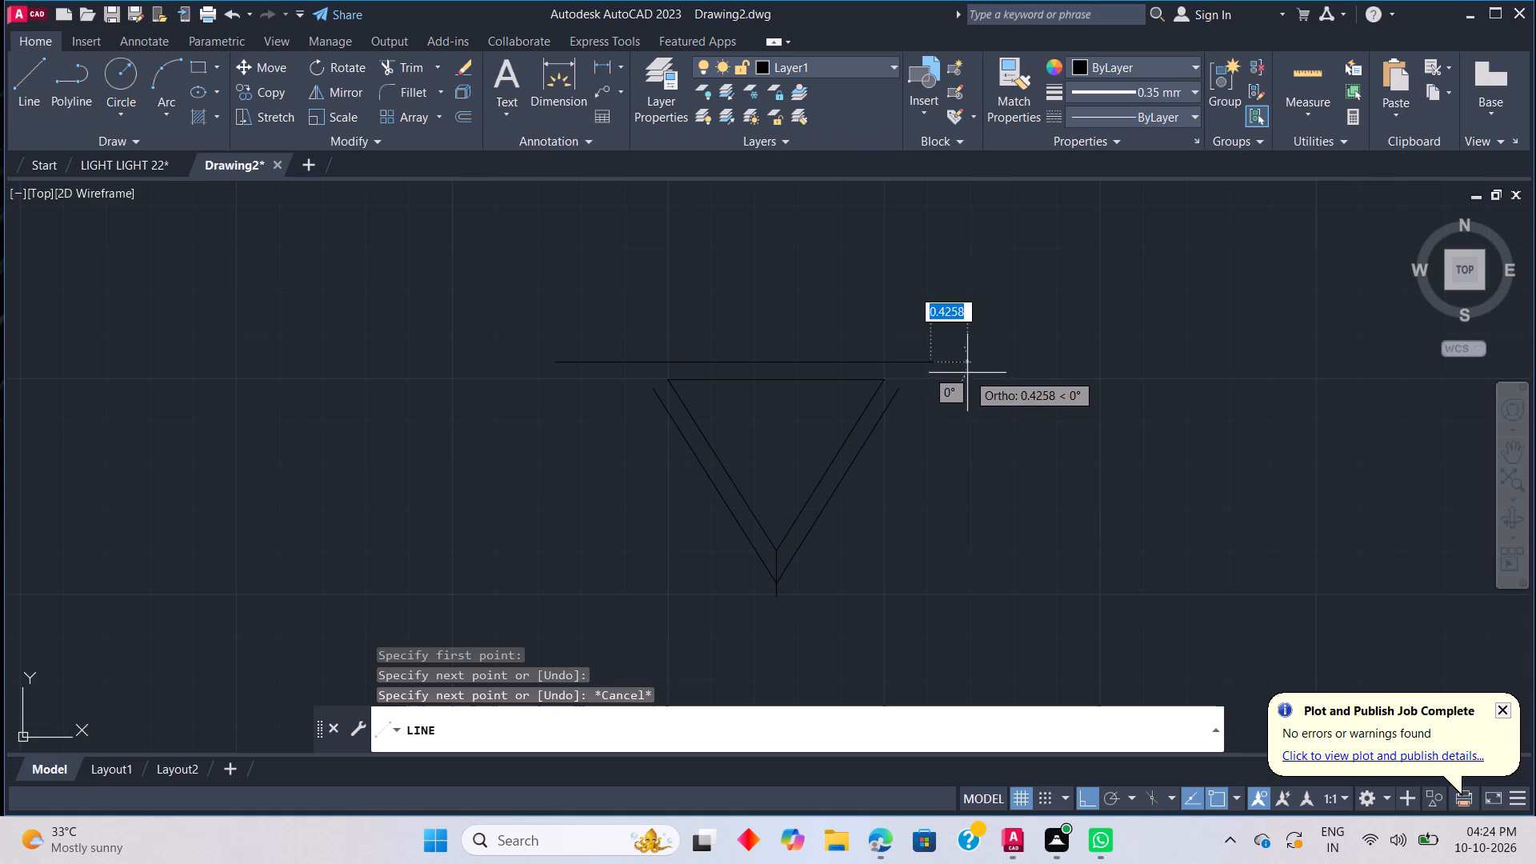
key("Escape")
Extend the upper ends of both outer sloping lines to the lengthened outer top line.
type("EX")
key("space")
left_click(868, 442)
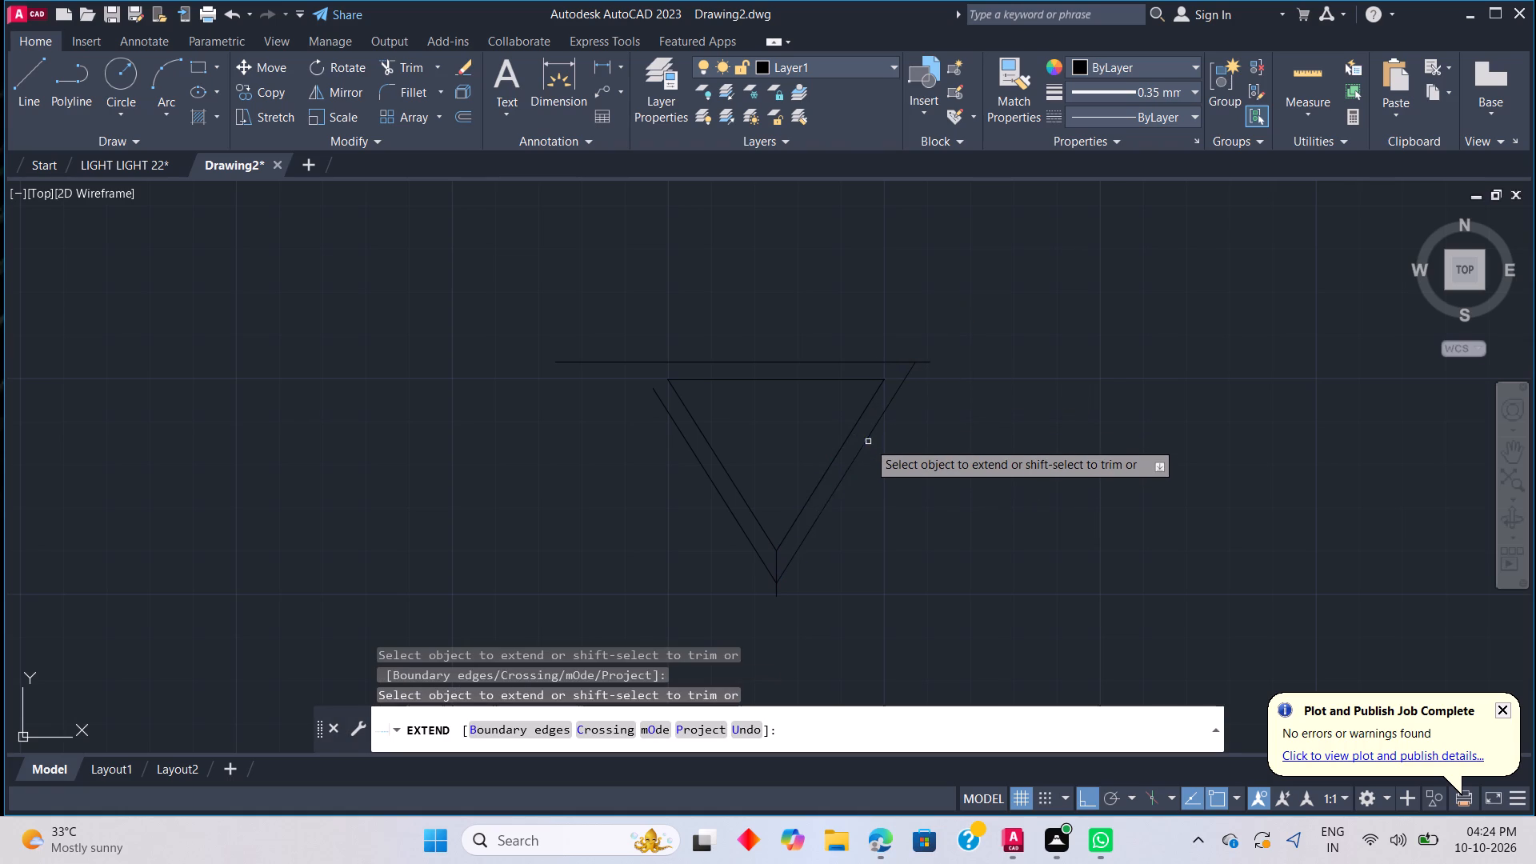
left_click(700, 461)
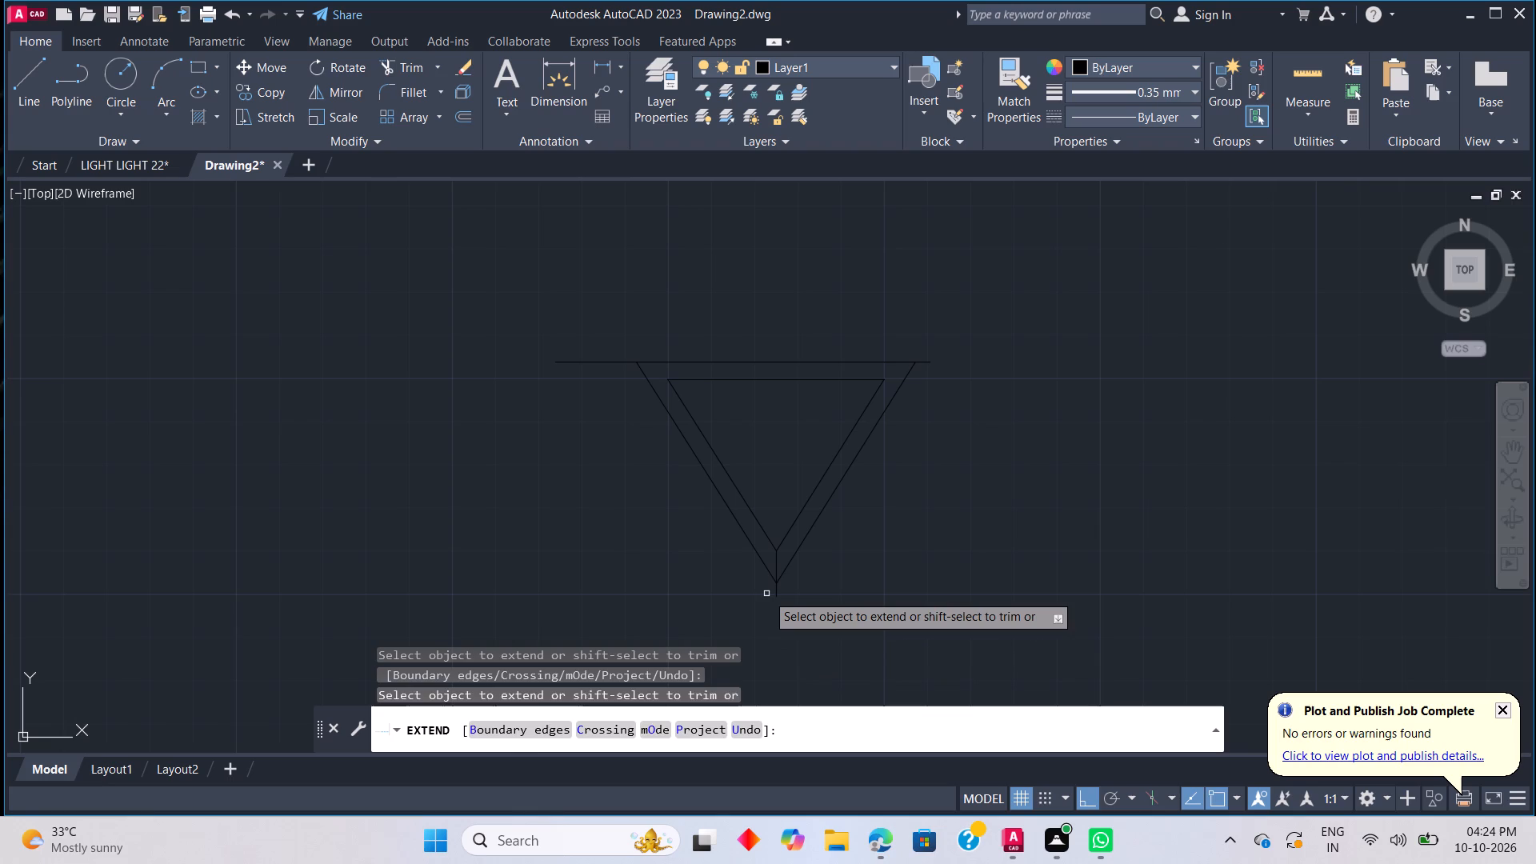
Remove the vertical stem, both below the outer apex and between the inner and outer apexes.
left_click_drag(766, 594, 832, 594, "shift")
scroll(778, 599, "up", 3, "shift")
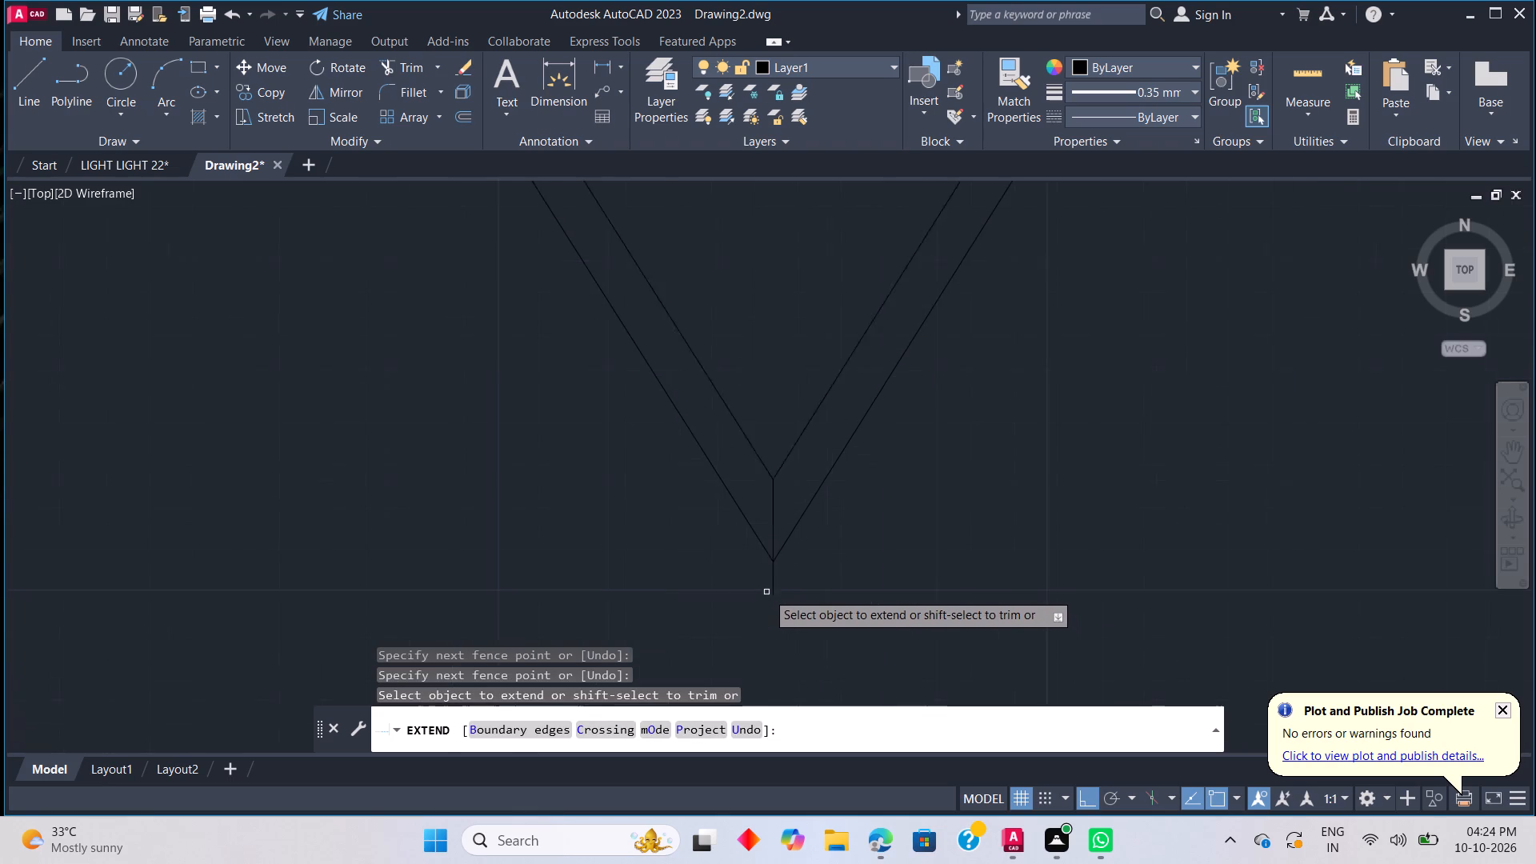
left_click_drag(769, 566, 825, 582, "shift")
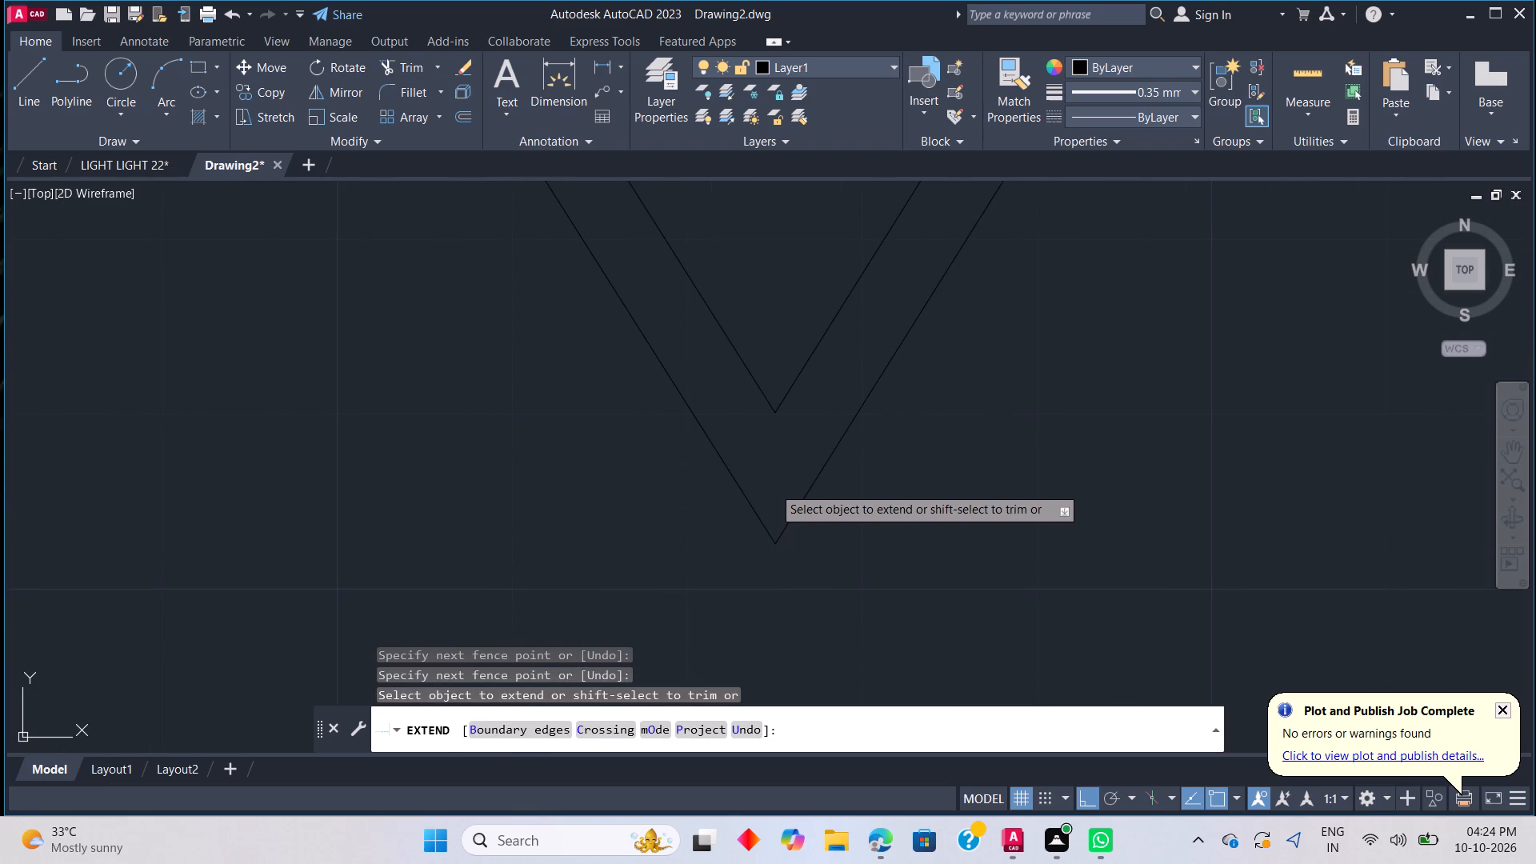
left_click(773, 486, "shift")
key("Escape")
scroll(917, 456, "down", 4)
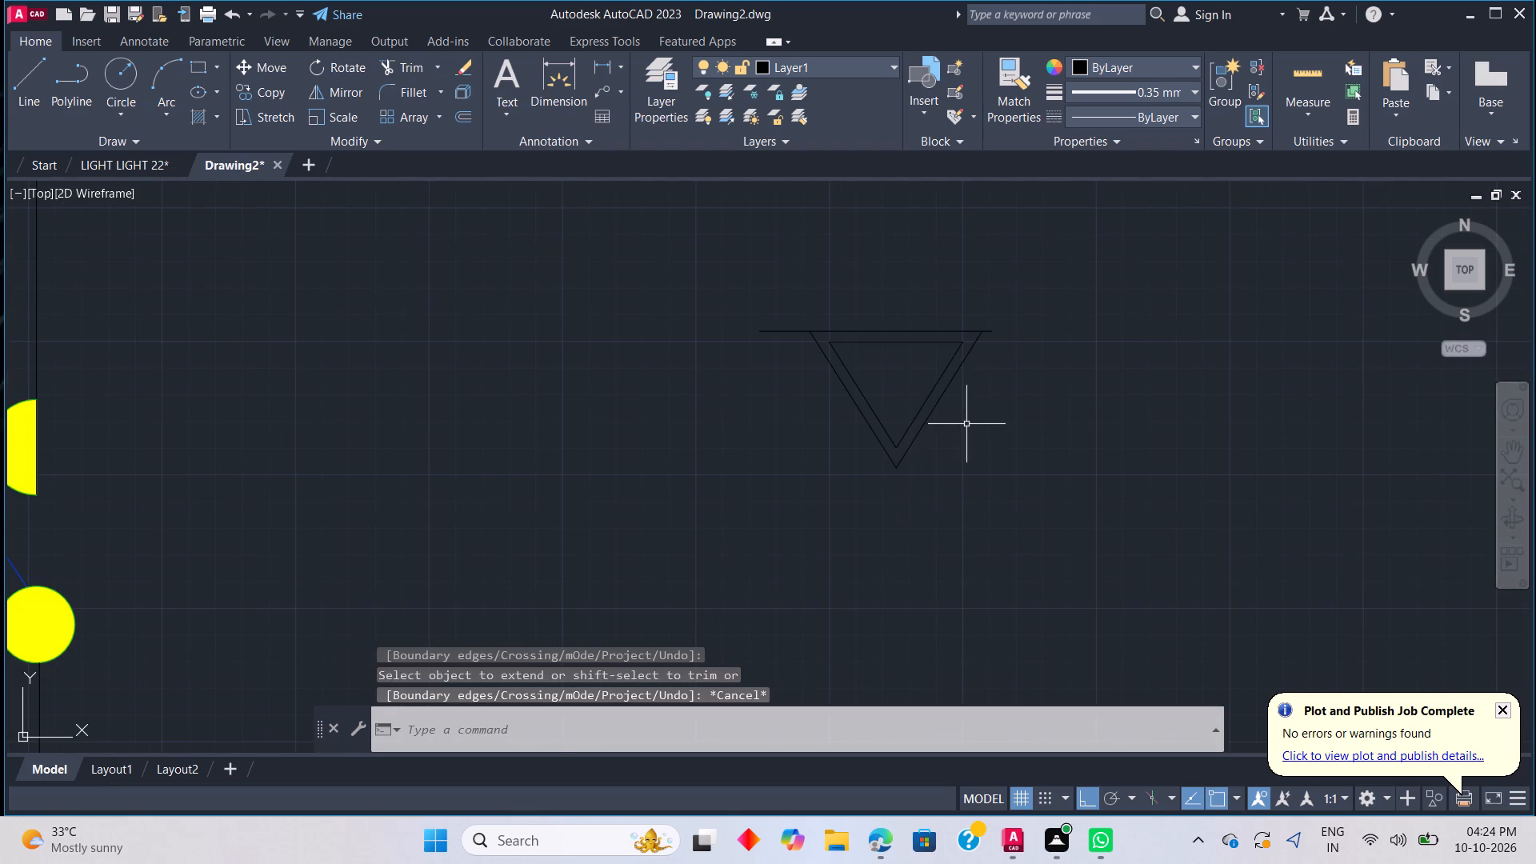
Trim the overhanging ends of the outer top line back to the outer triangle's two upper corners.
key("space")
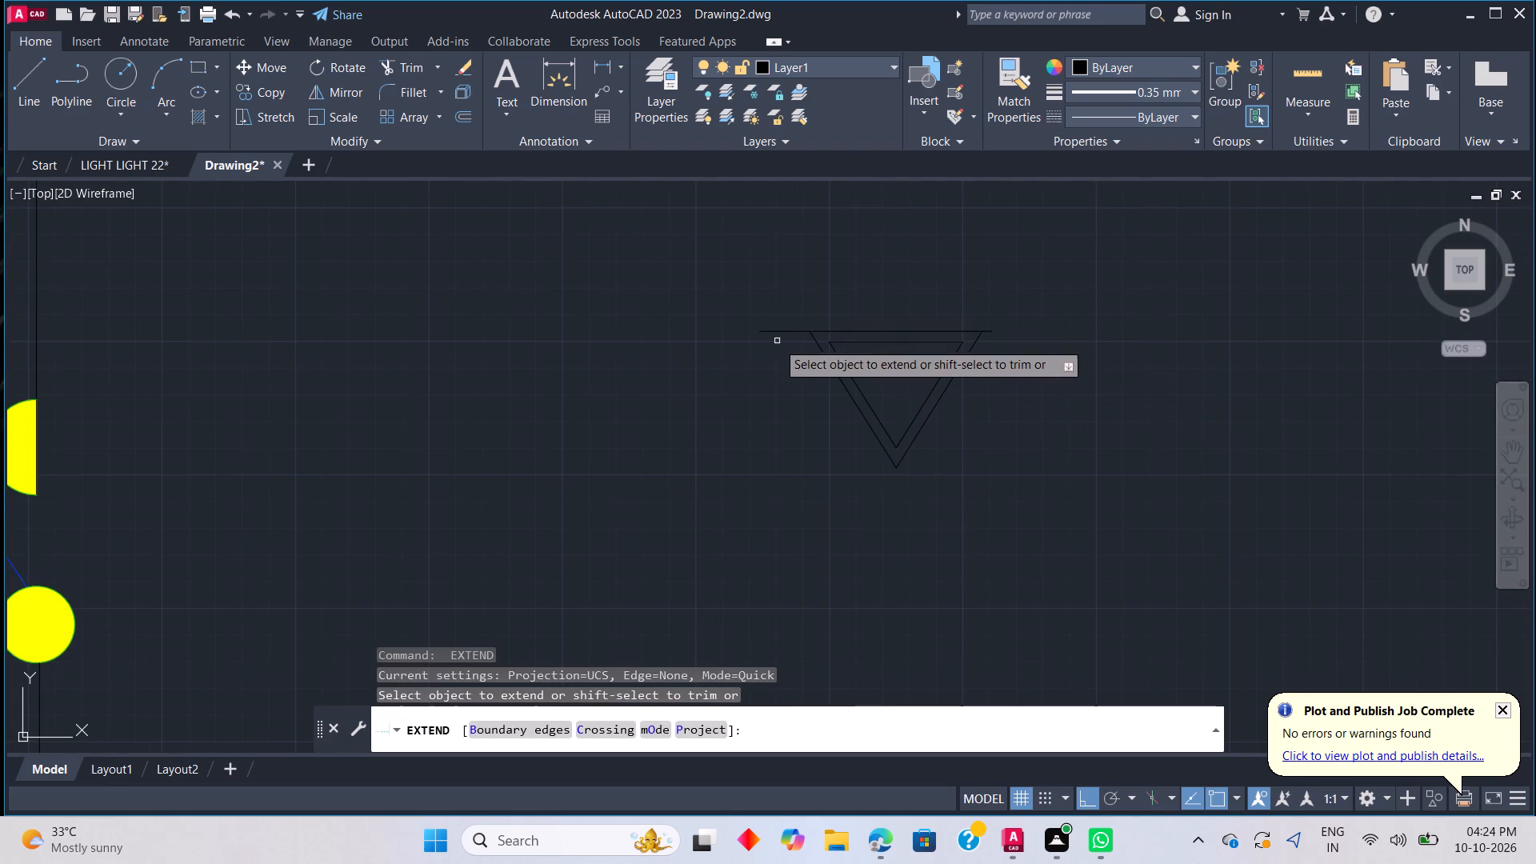
left_click_drag(773, 324, 780, 370, "shift")
scroll(965, 359, "up", 3, "shift")
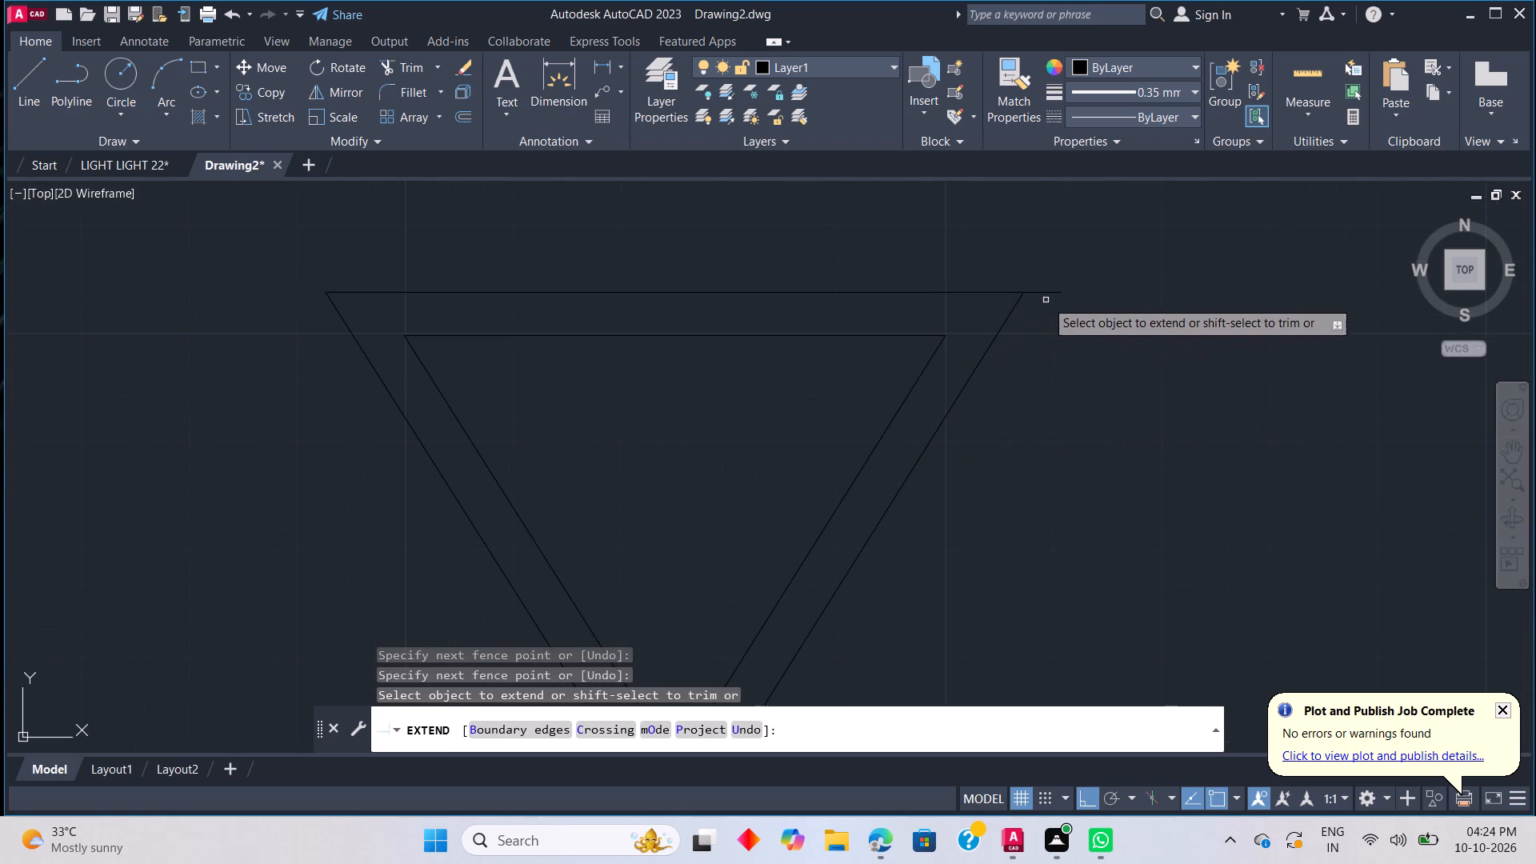
left_click_drag(1046, 288, 1061, 400, "shift")
scroll(1046, 369, "down", 5, "shift")
scroll(1050, 394, "up", 2)
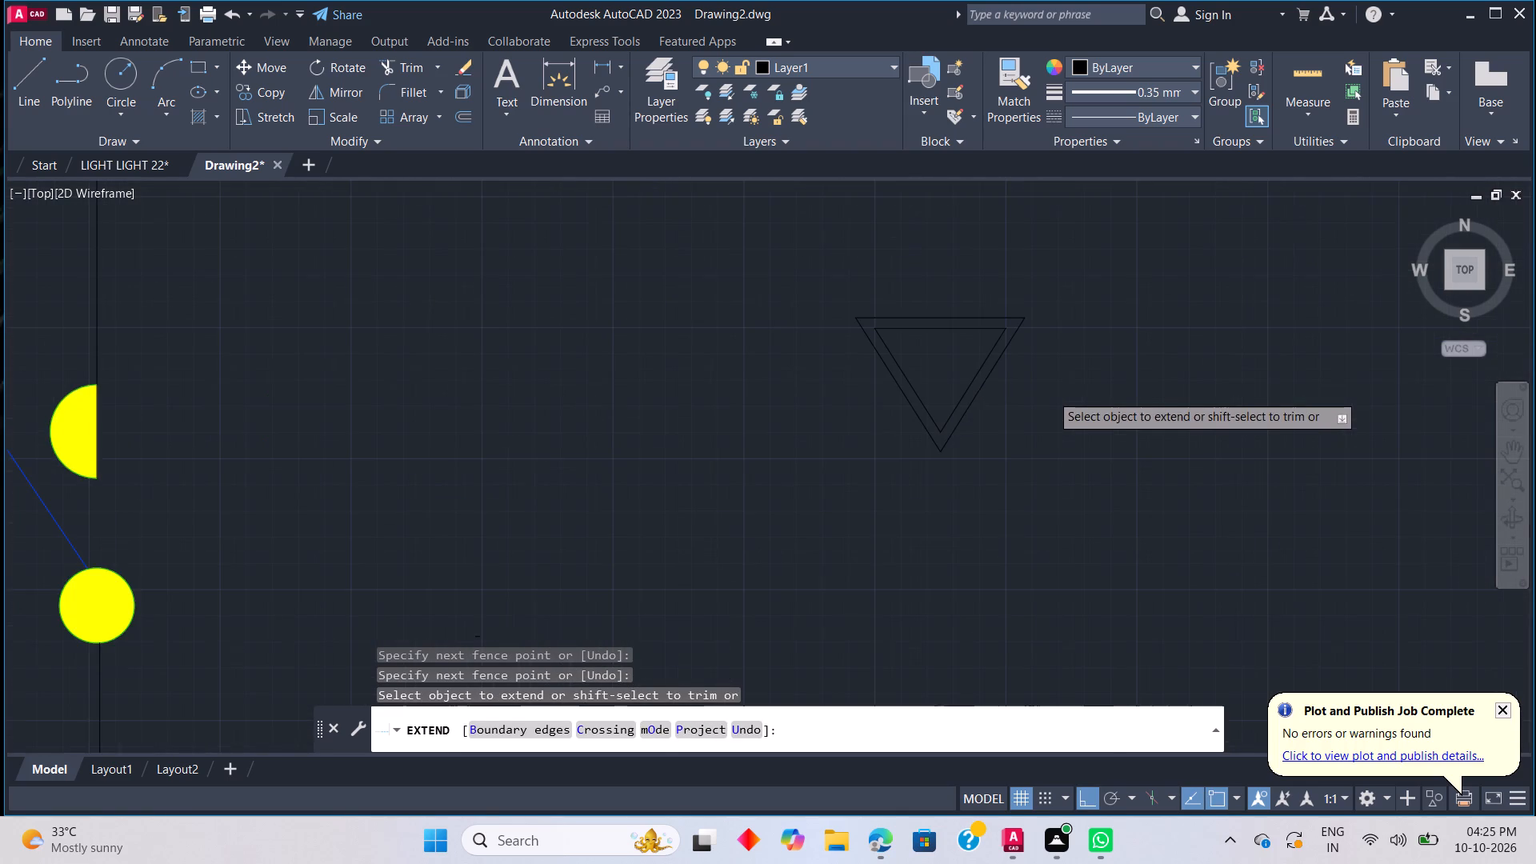
key("Escape")
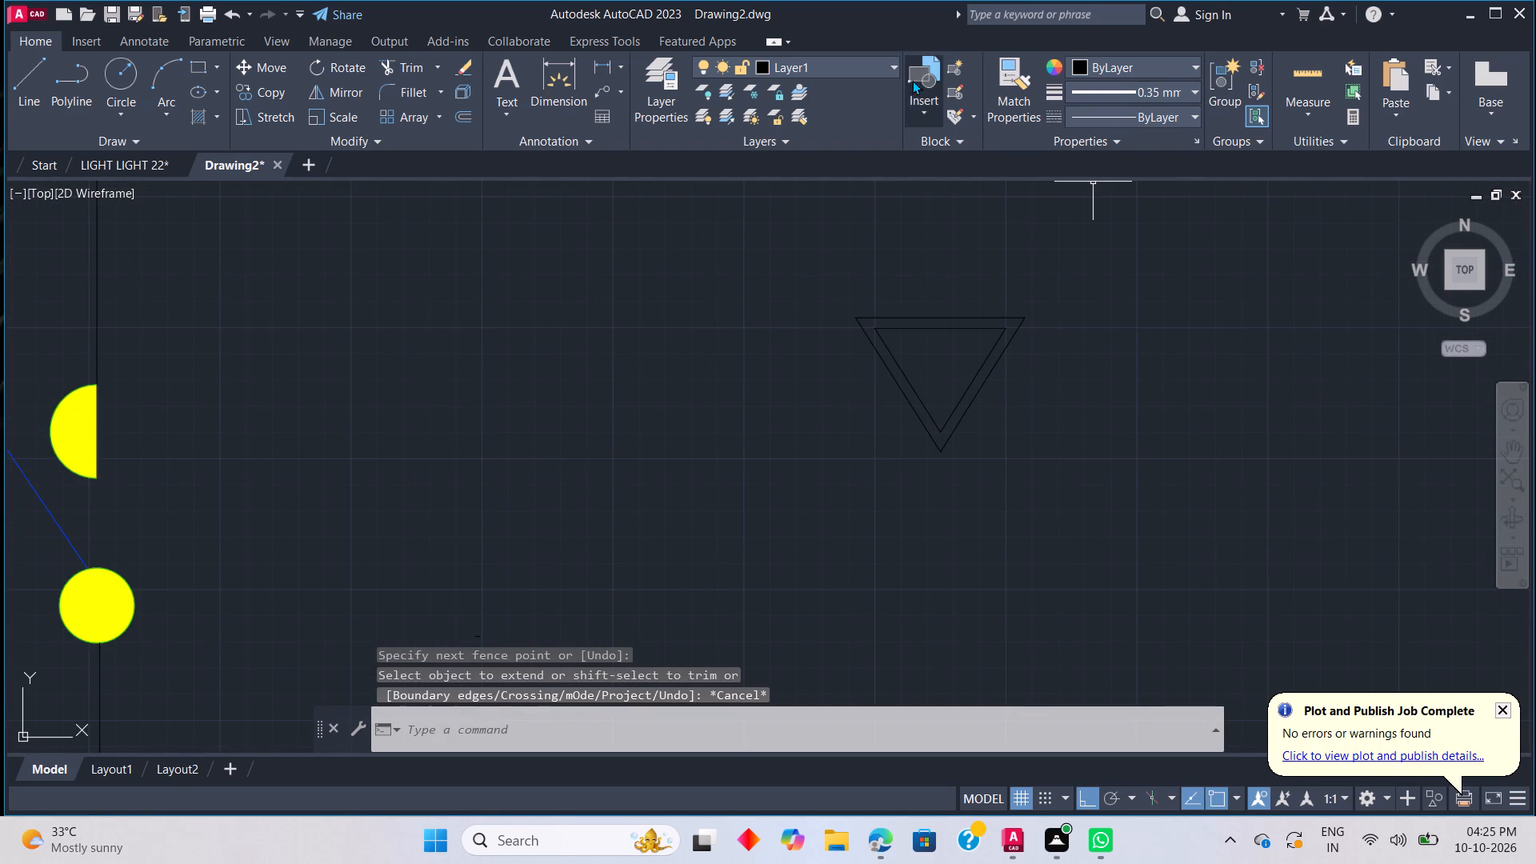
Fill the band between the inner and outer triangles with a solid hatch on Layer6.
left_click(887, 70)
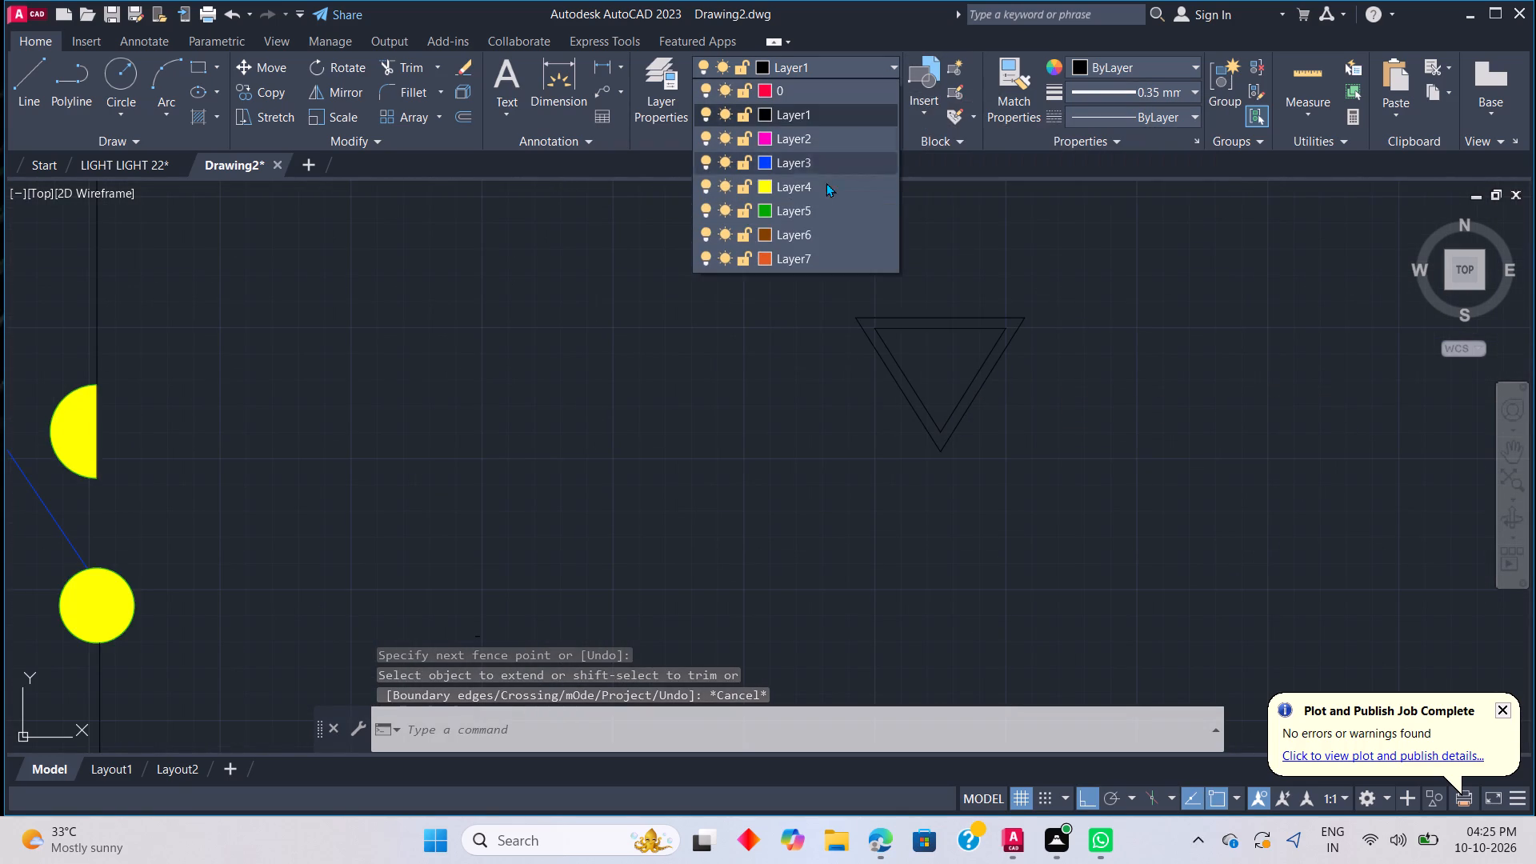
left_click(806, 248)
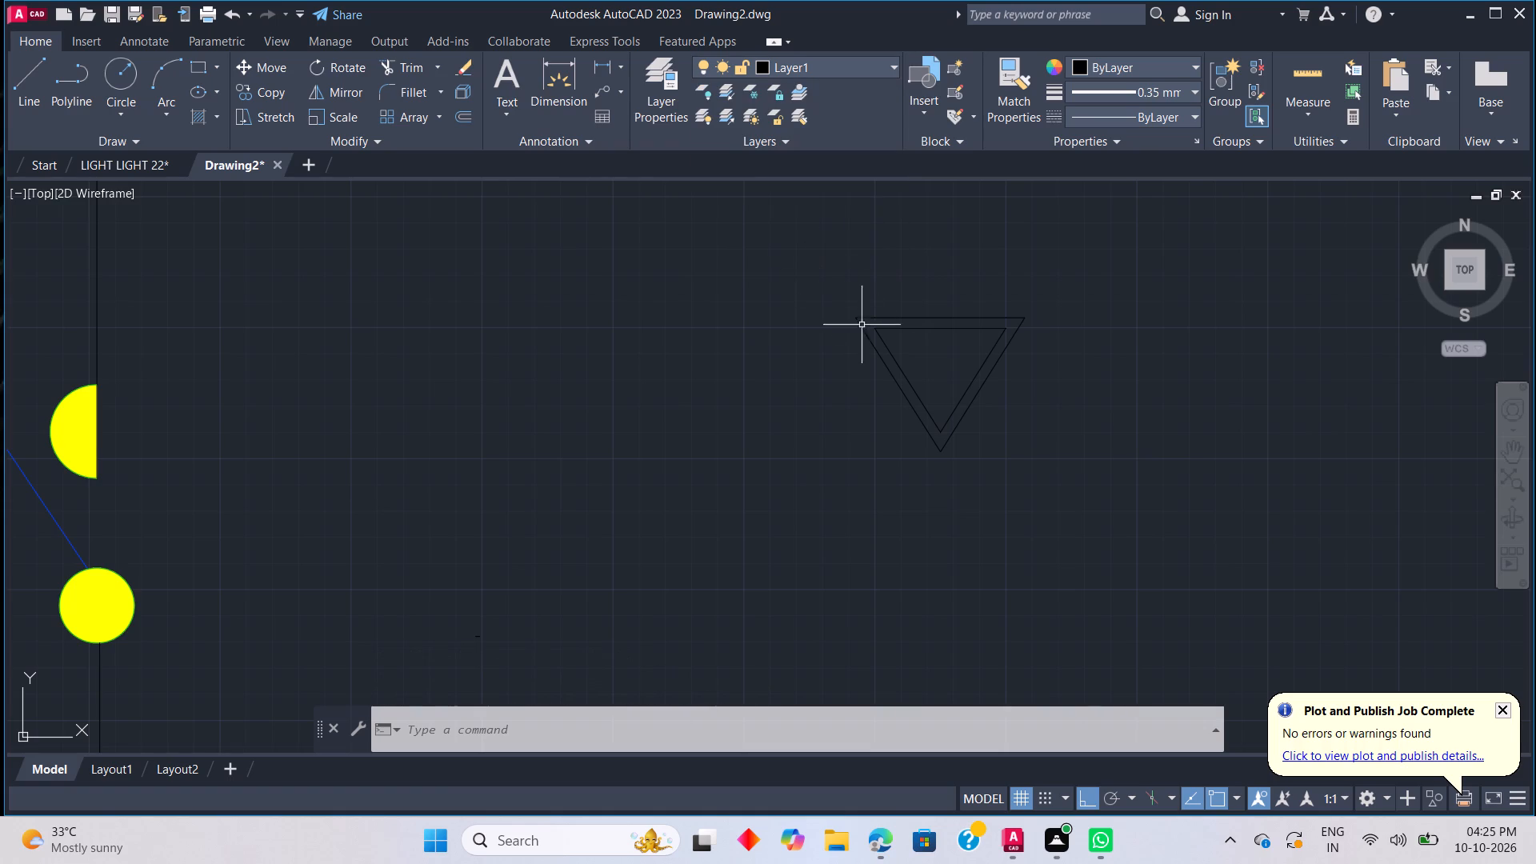
key("h")
key("space")
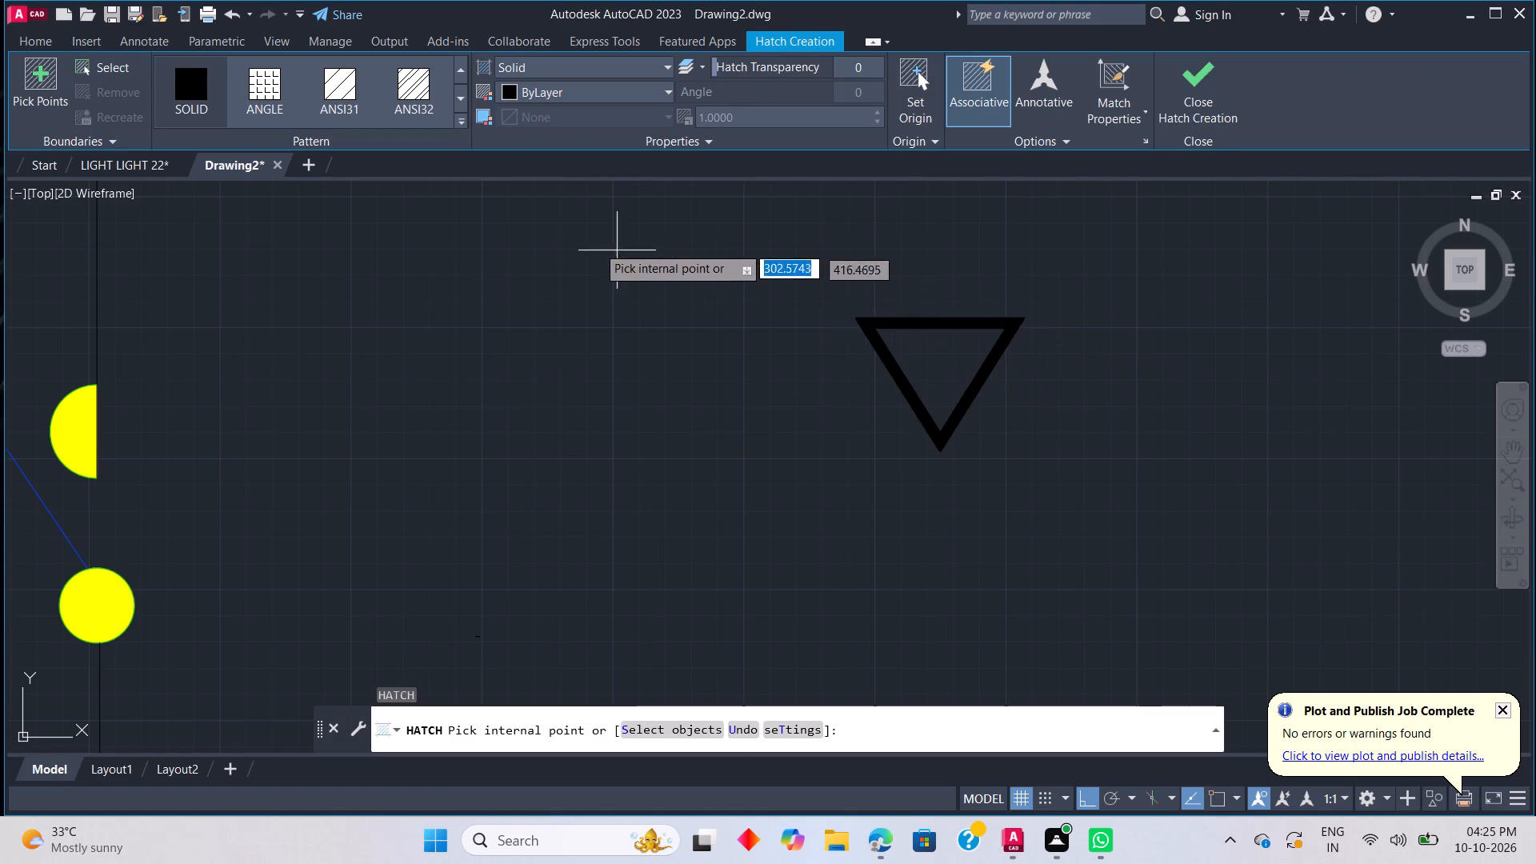
left_click(28, 41)
left_click(865, 69)
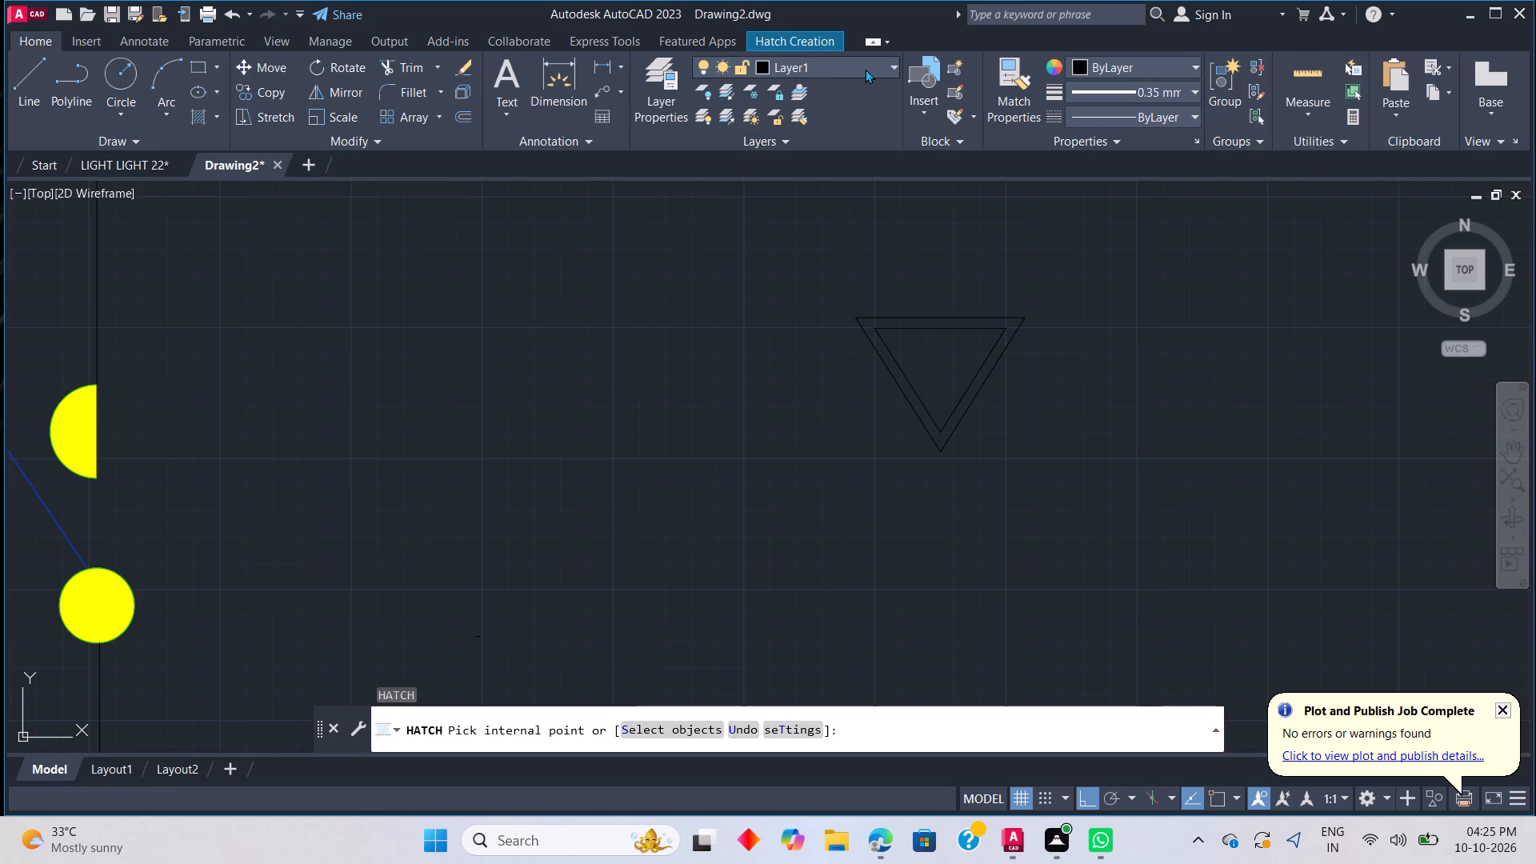
left_click(810, 242)
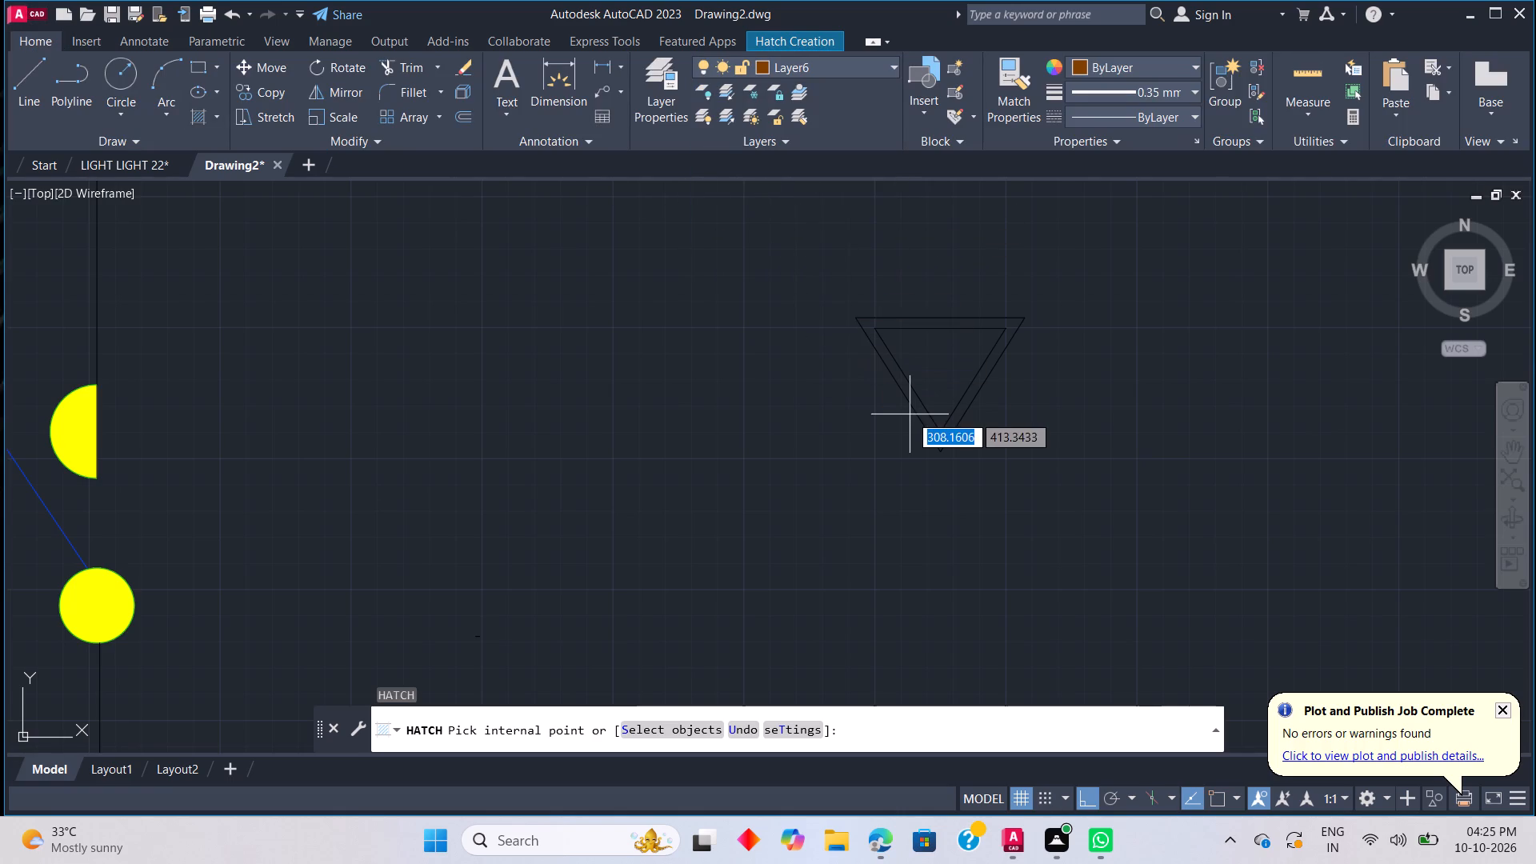
left_click(912, 399)
key("Escape")
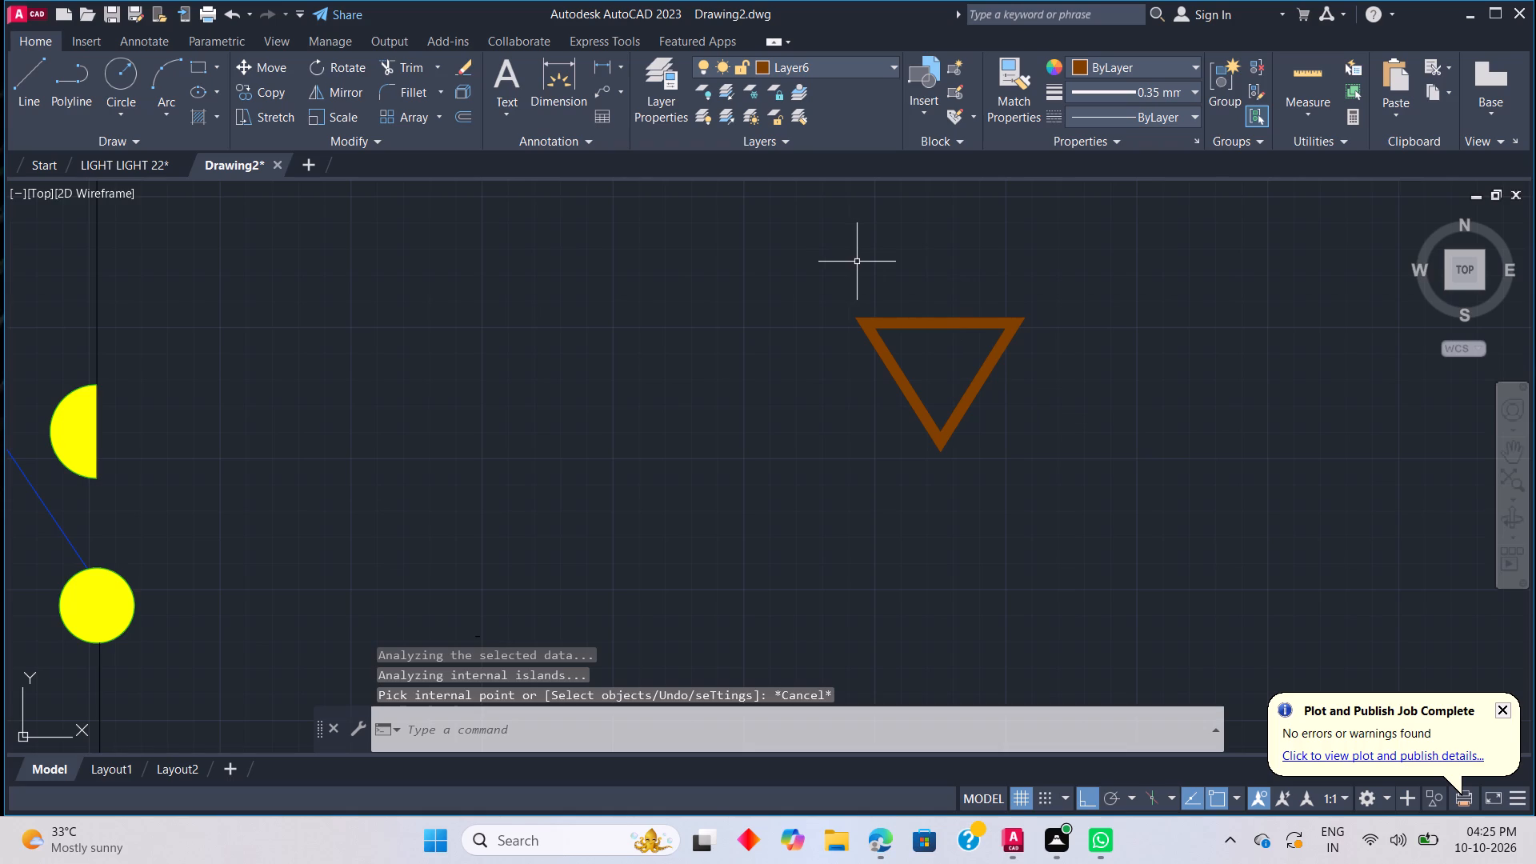
Make Layer1 the current layer.
left_click(882, 63)
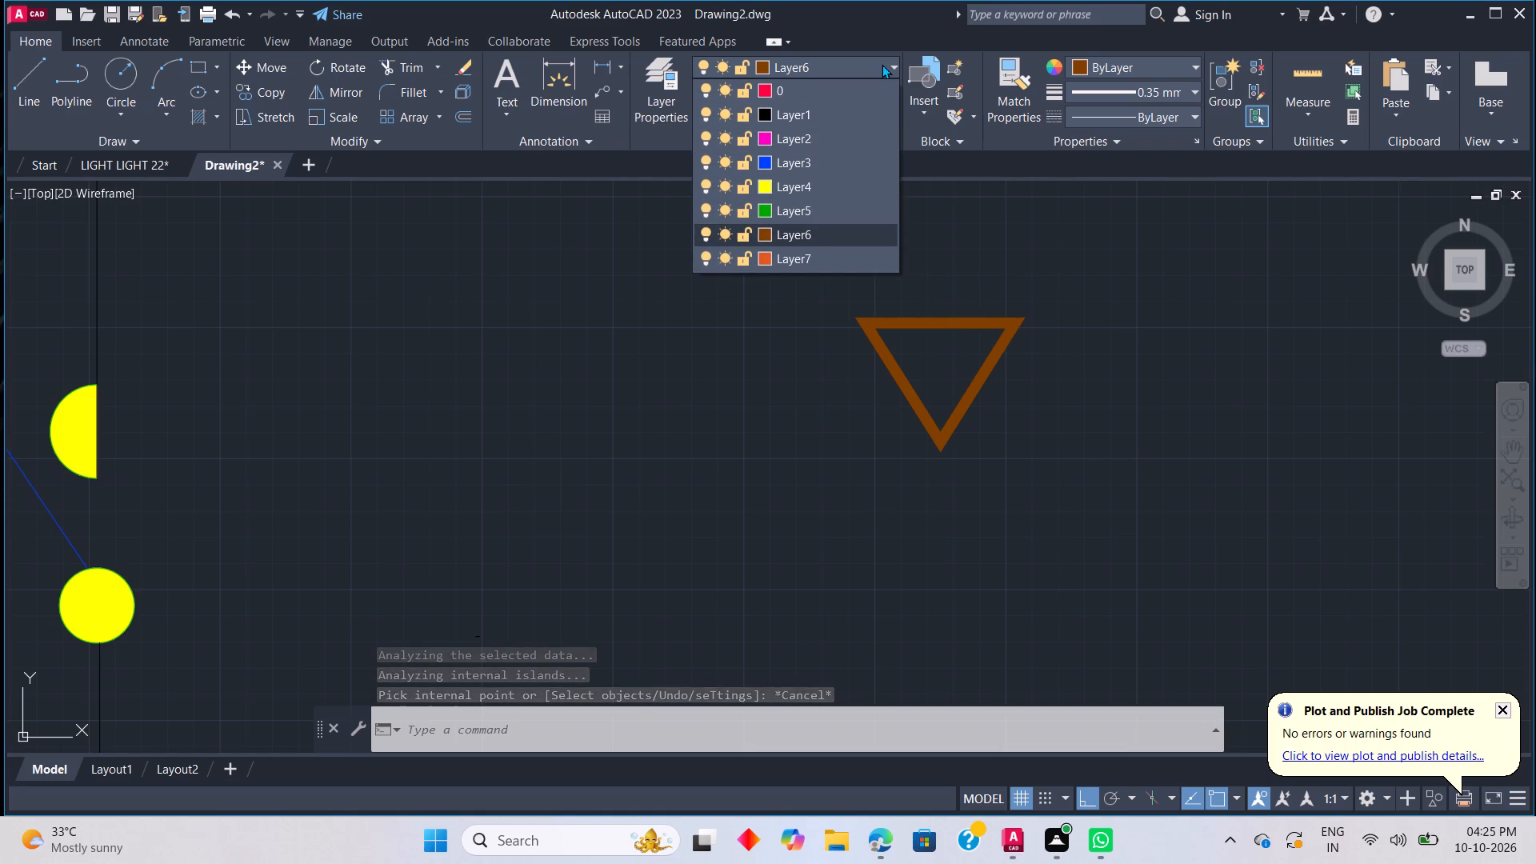
key("Escape")
key("Escape")
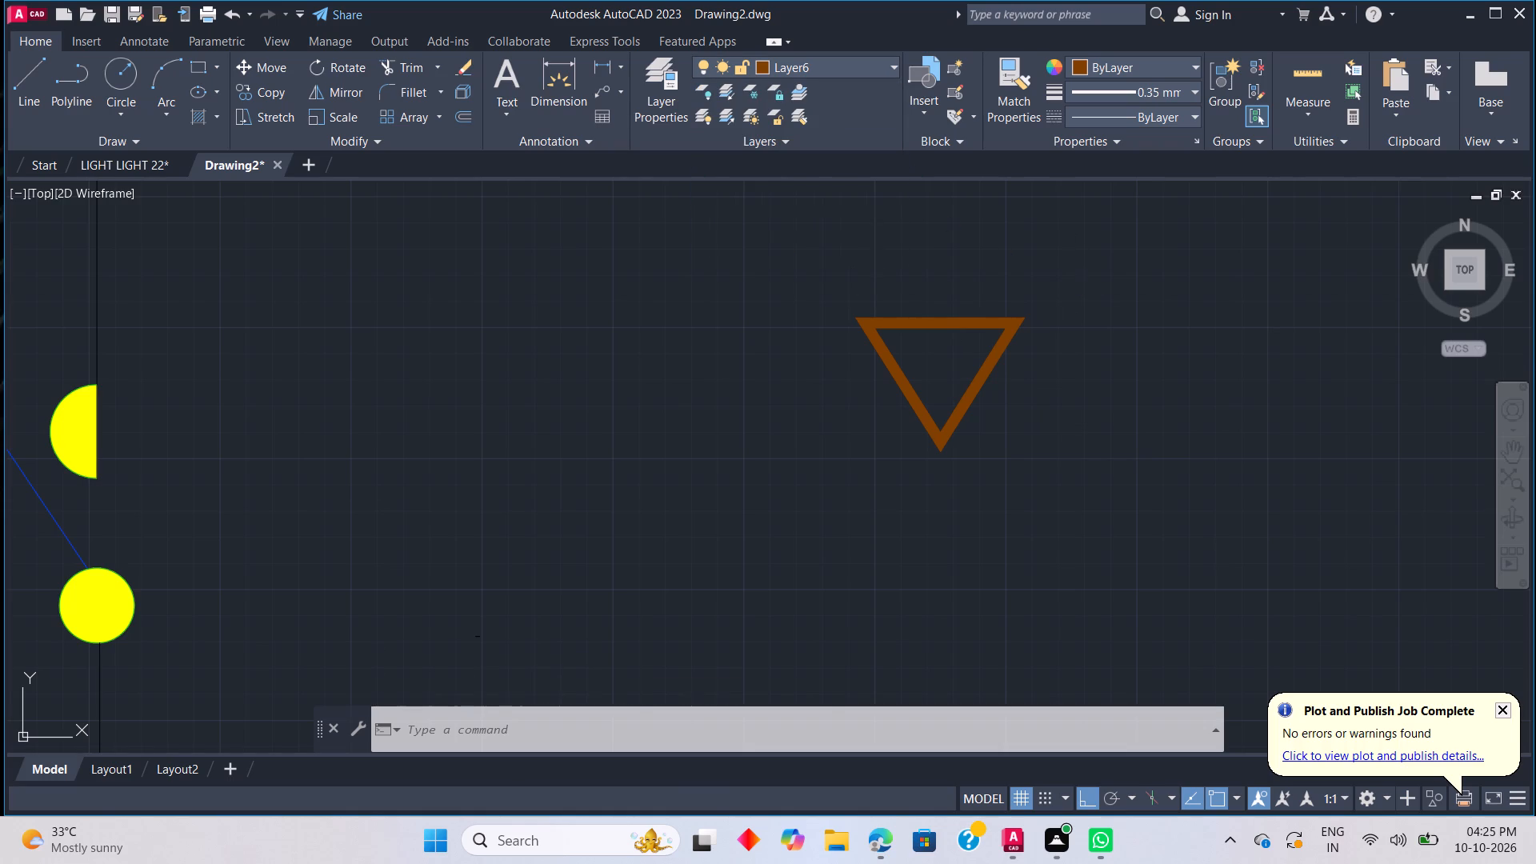
left_click(706, 63)
left_click(704, 62)
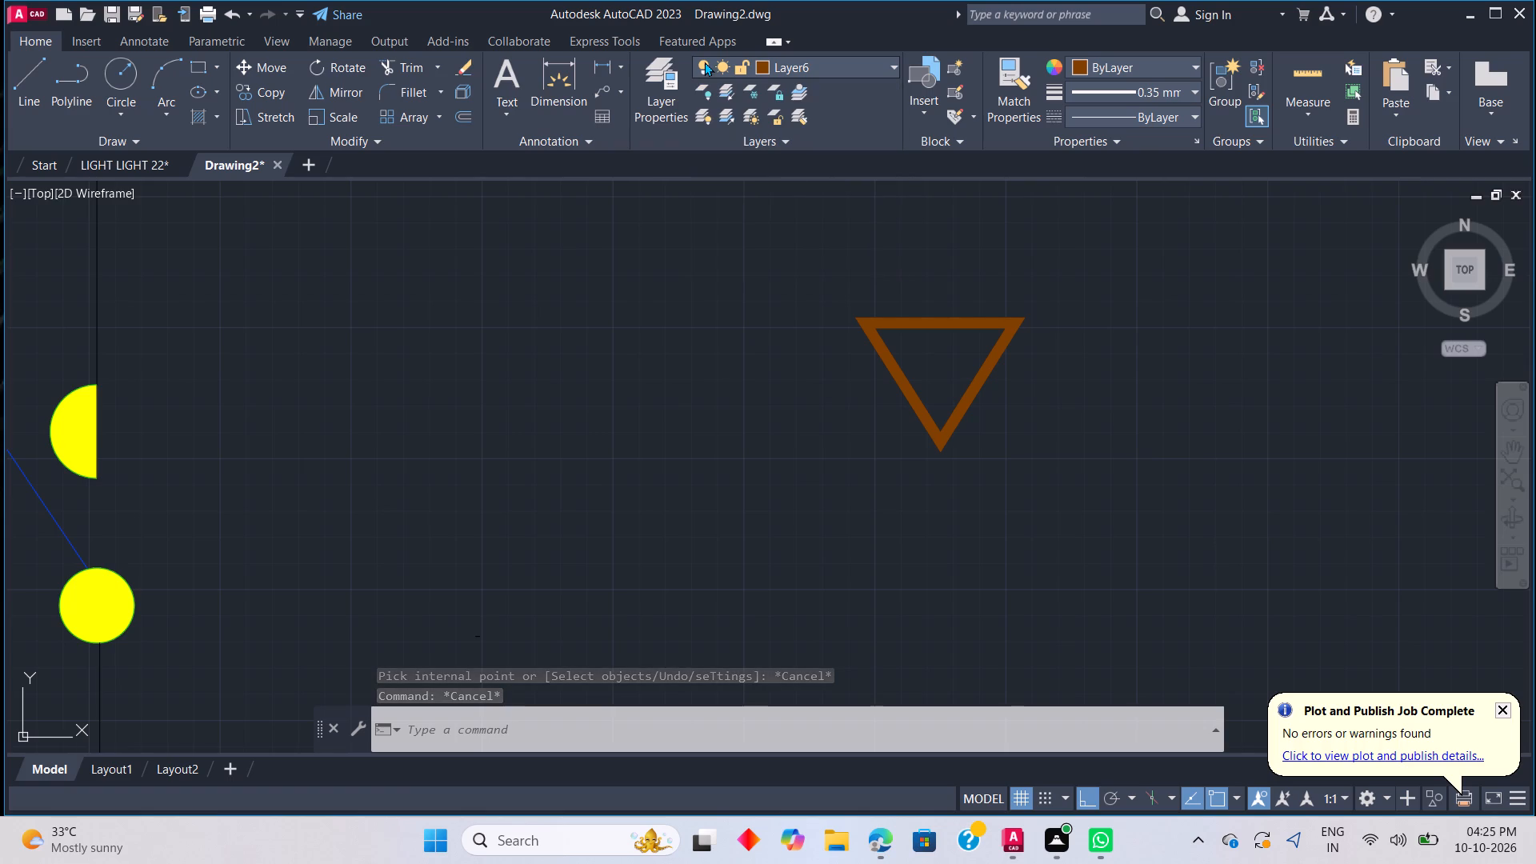
type("LA")
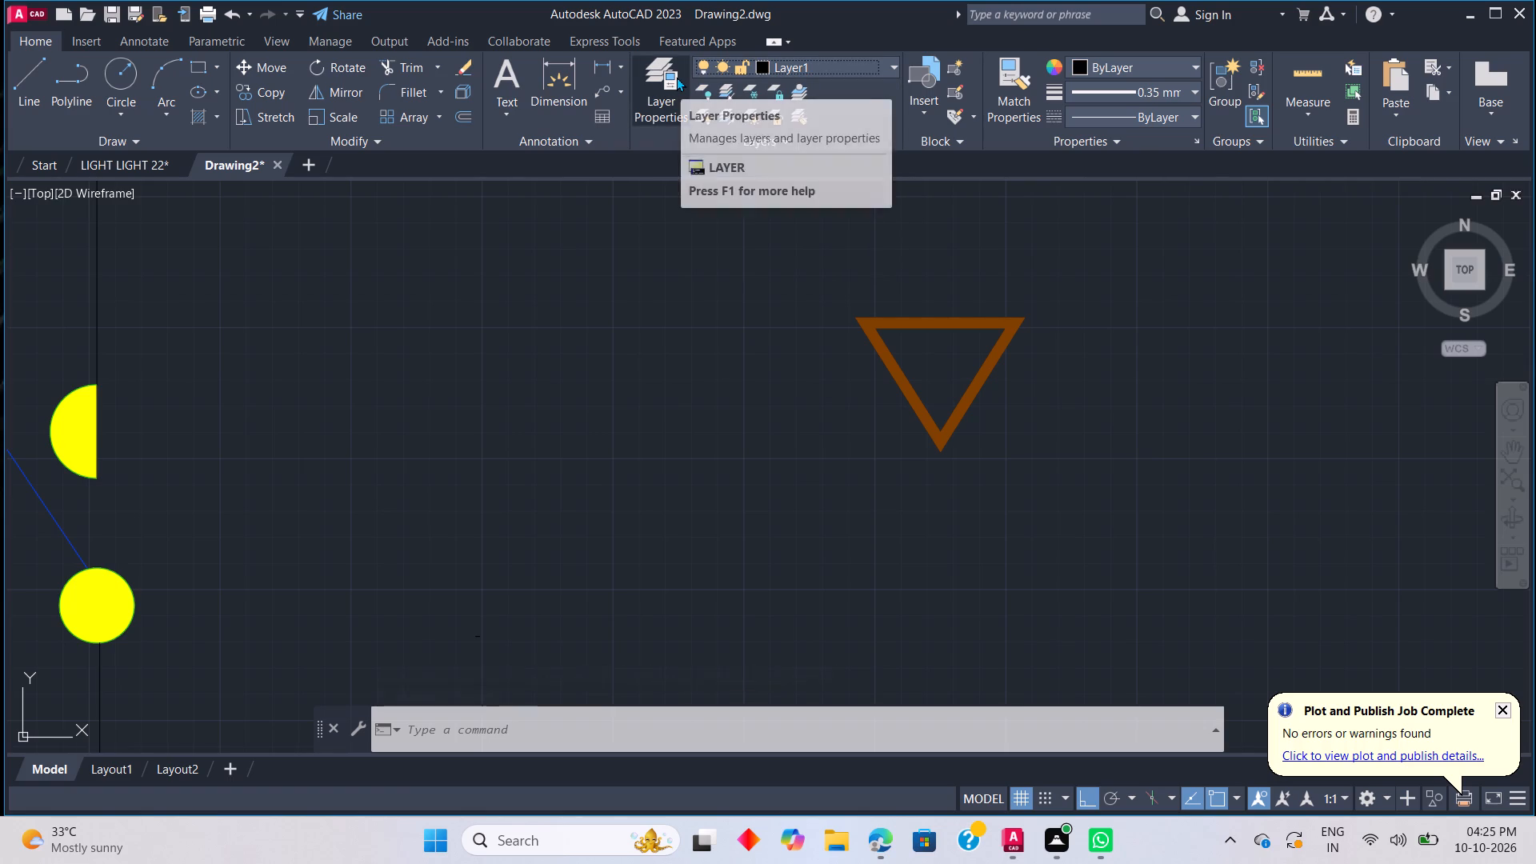
key("space")
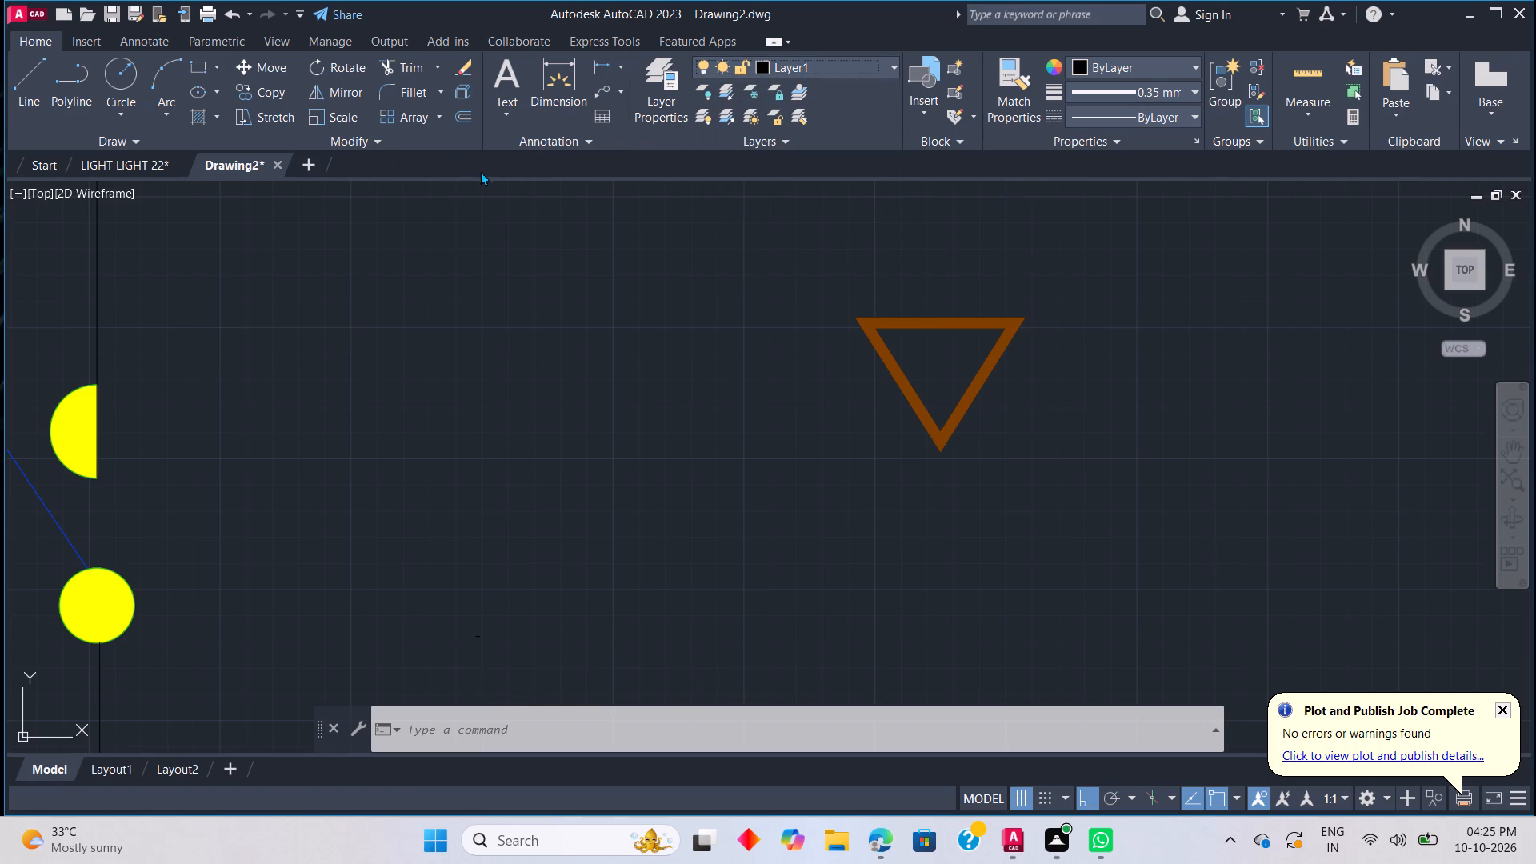
Fill the inner triangle with a solid cyan hatch.
key("space")
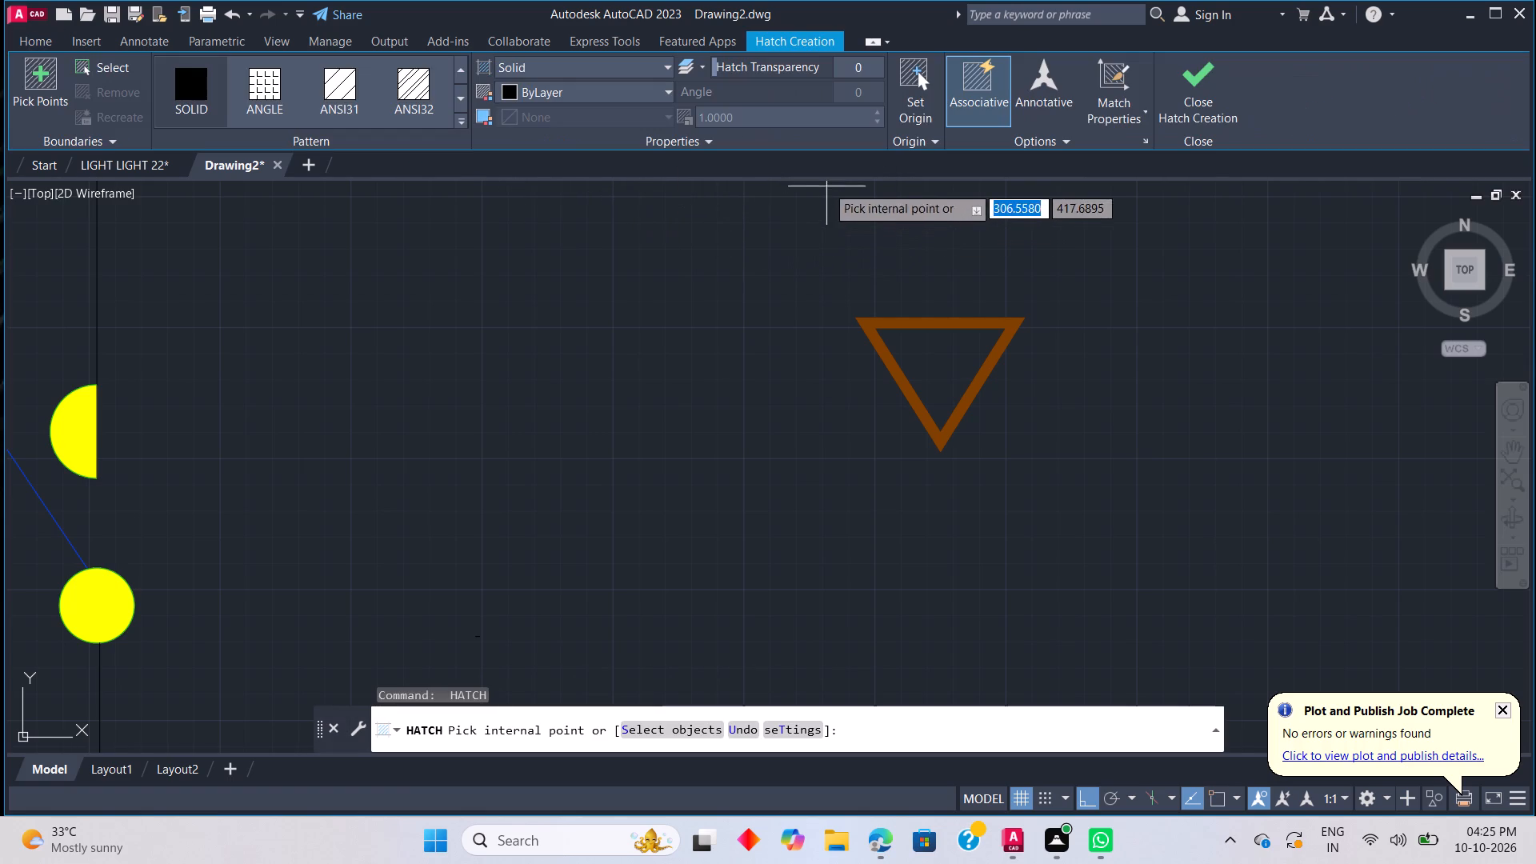
left_click(666, 91)
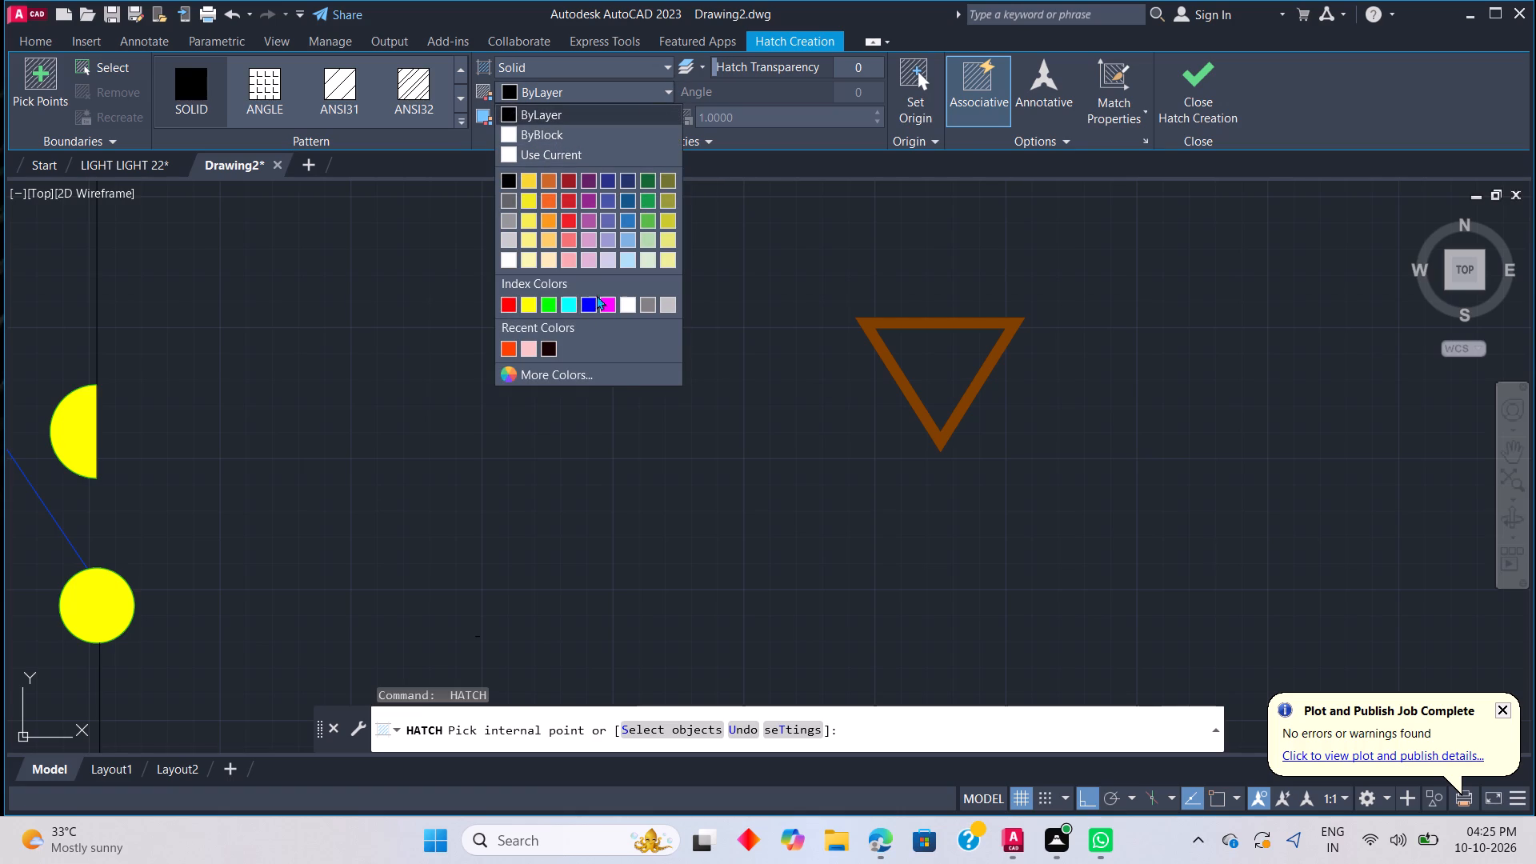
scroll(622, 233, "down", 3)
left_click(513, 376)
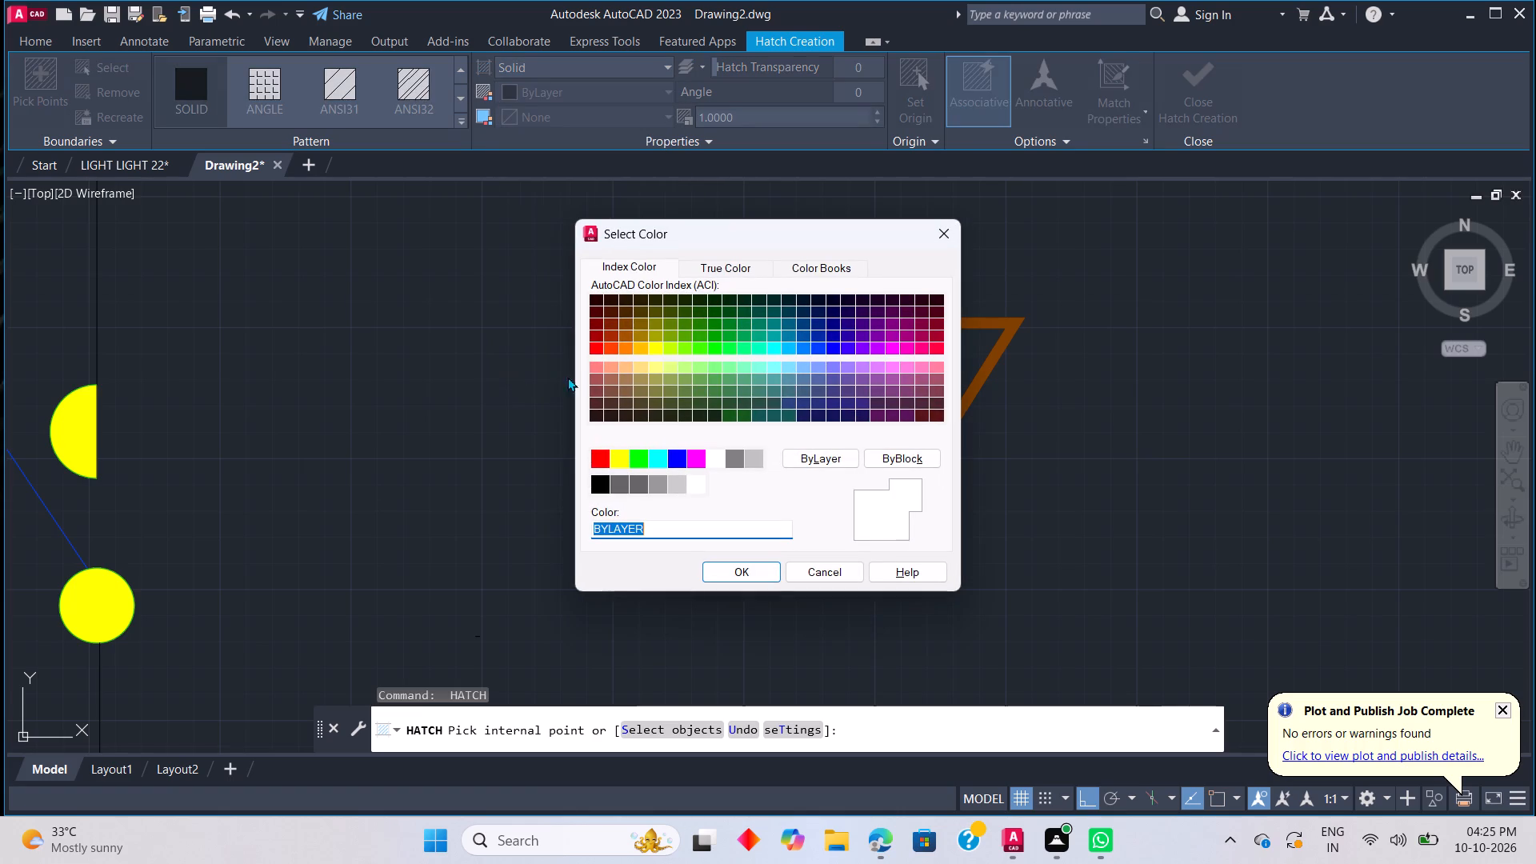
scroll(787, 351, "up", 2)
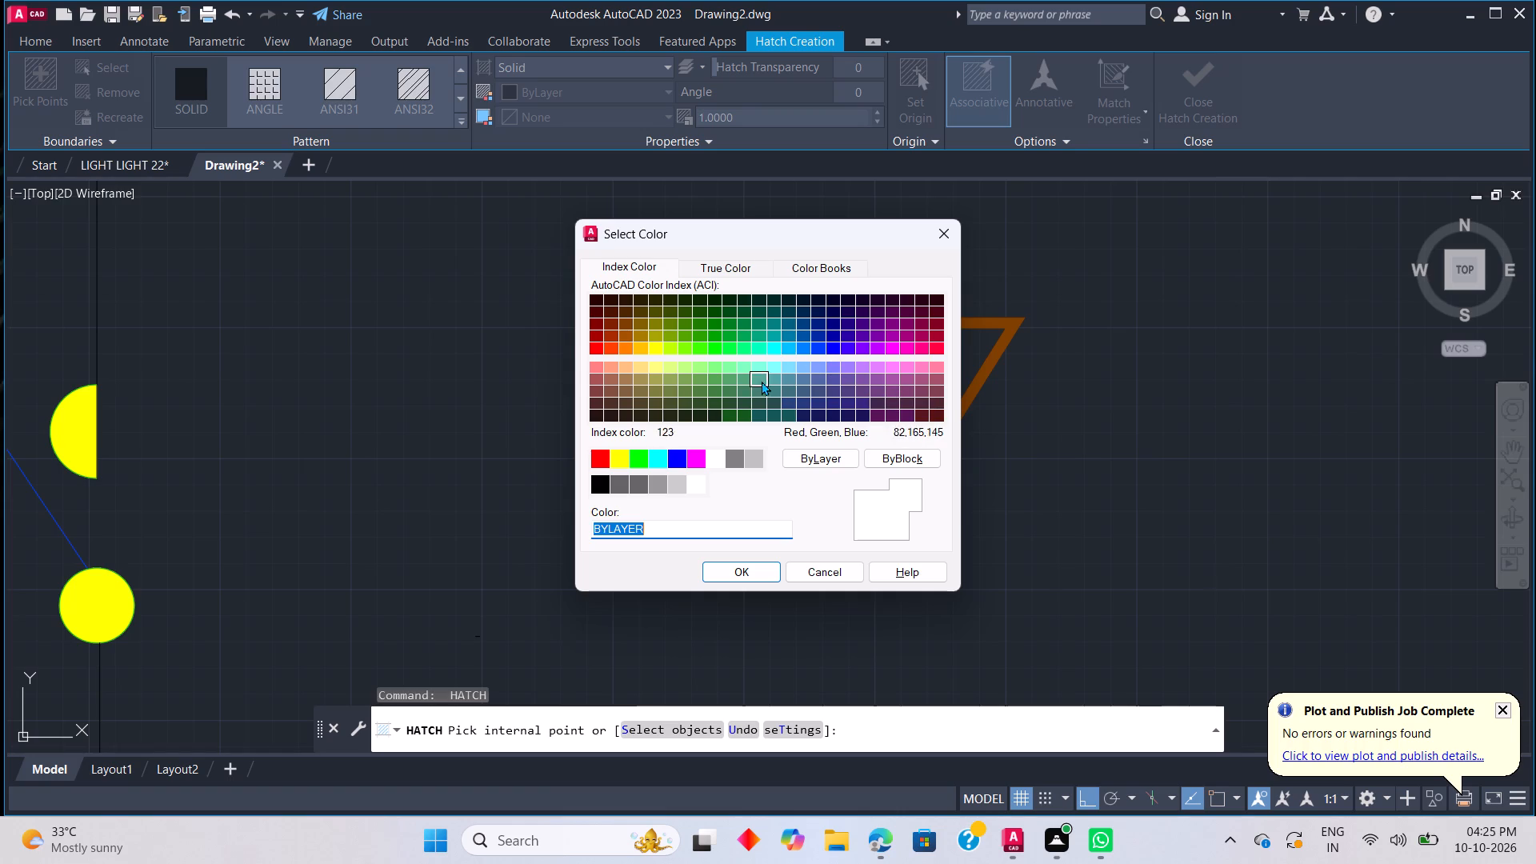
left_click(657, 454)
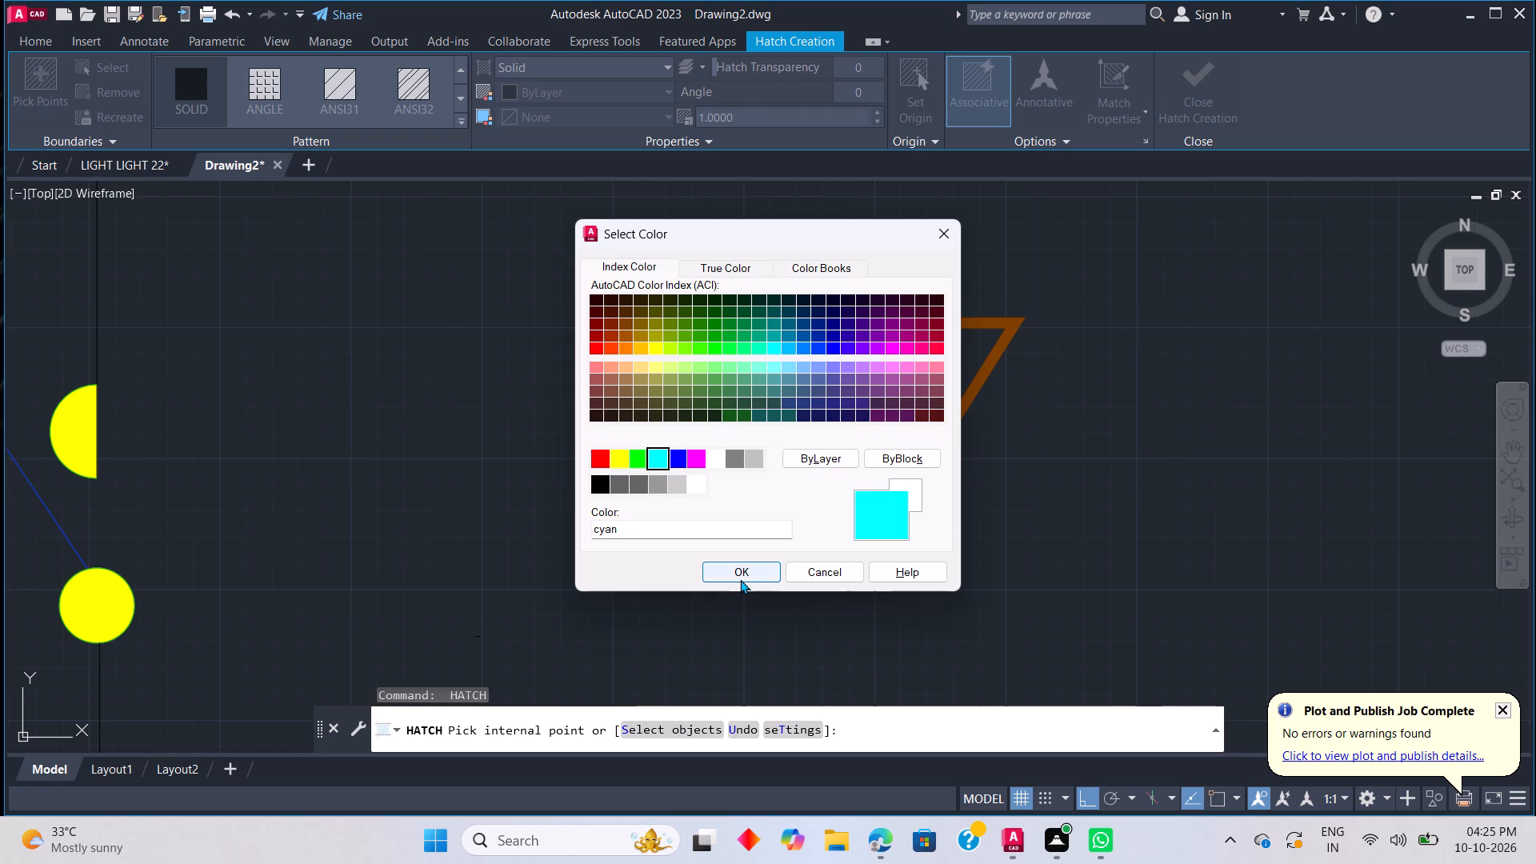
left_click(740, 578)
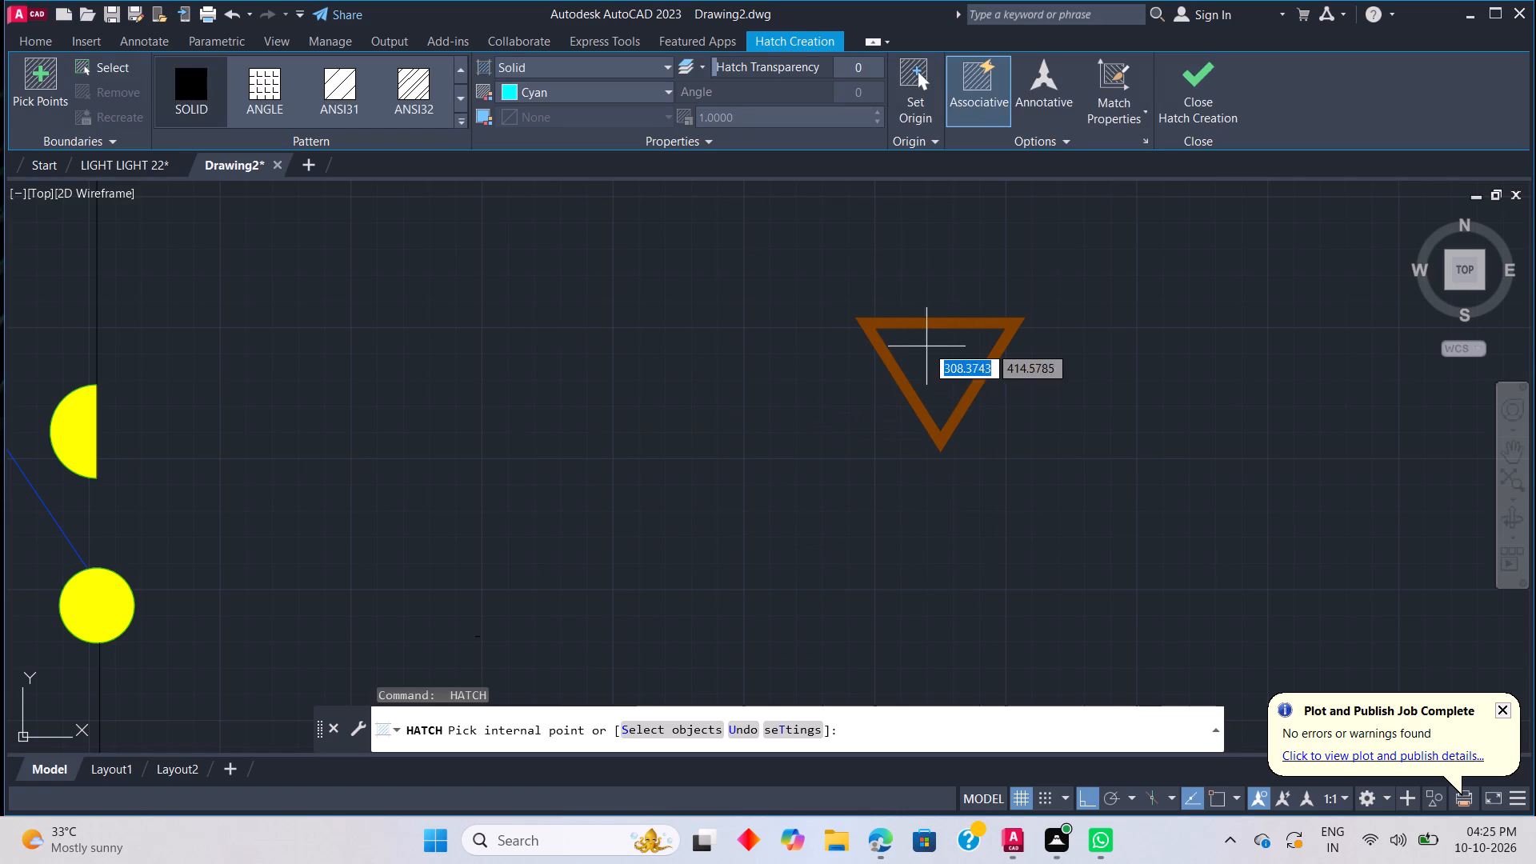
left_click(919, 363)
key("Escape")
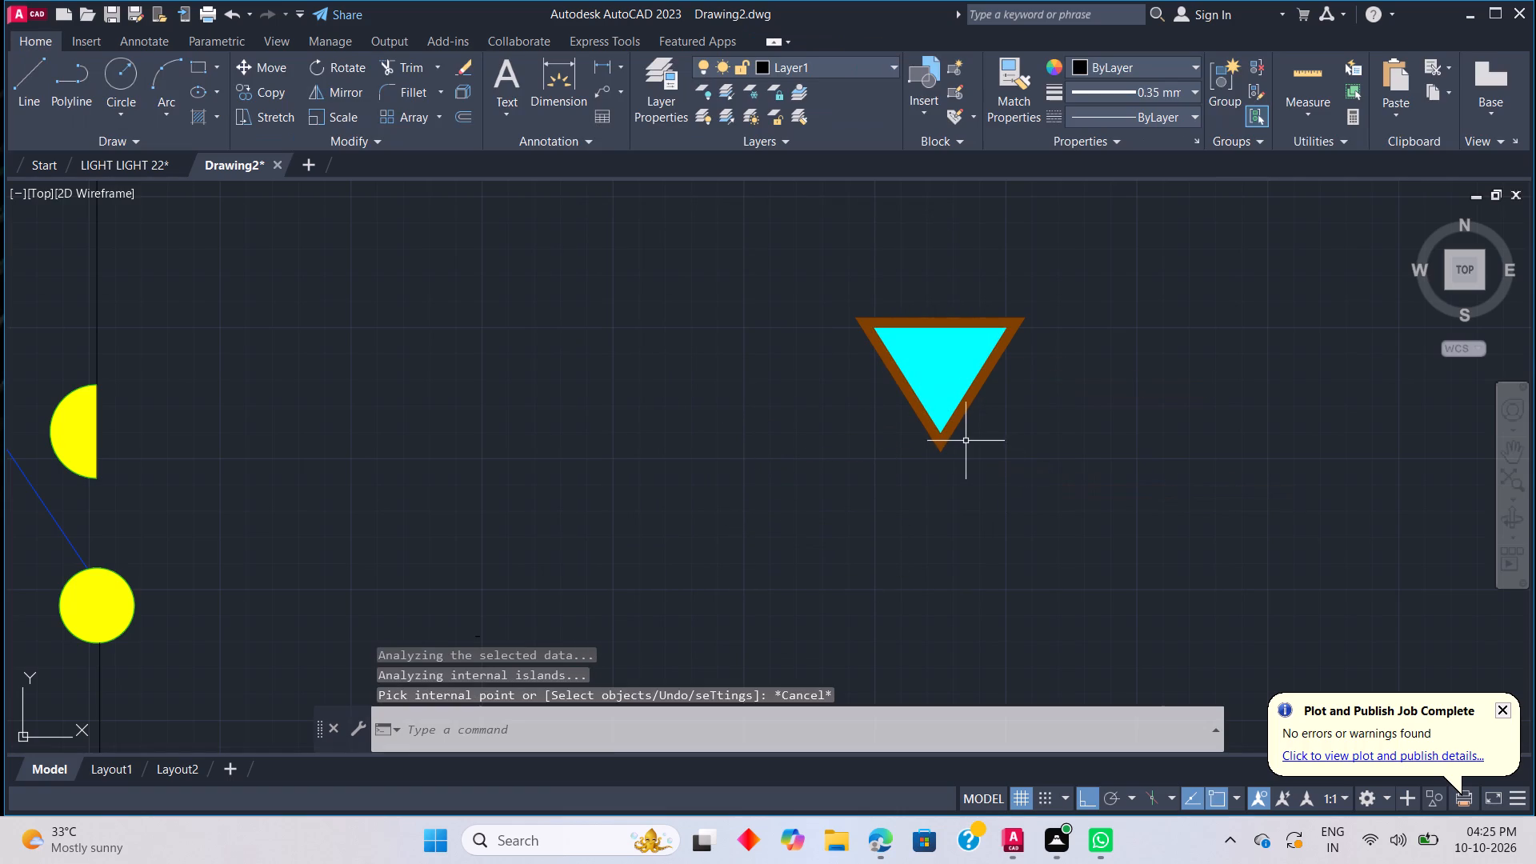
scroll(954, 508, "down", 1)
scroll(954, 508, "up", 1)
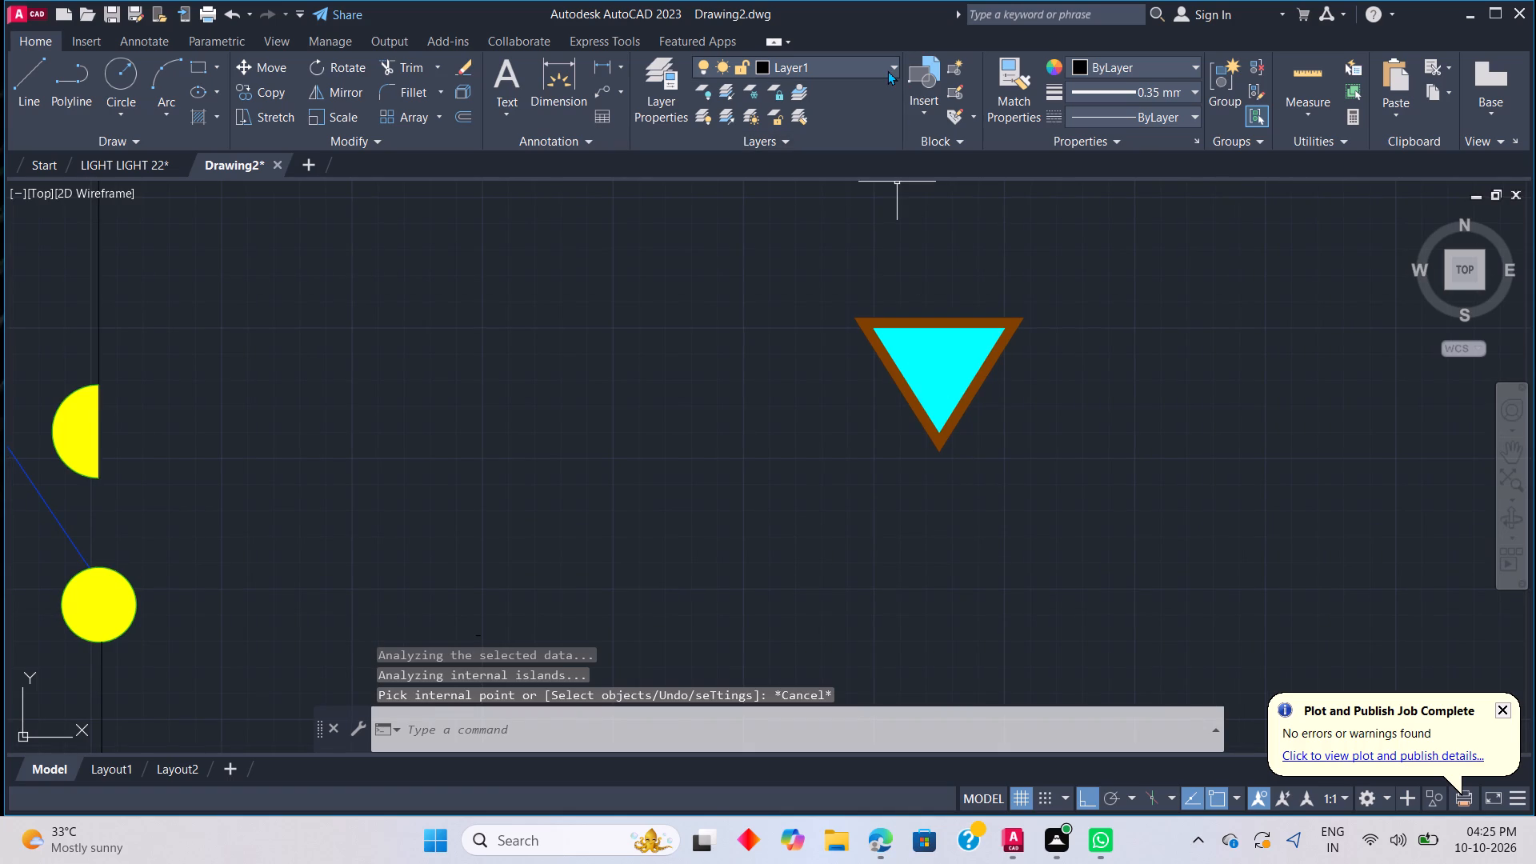
left_click(887, 69)
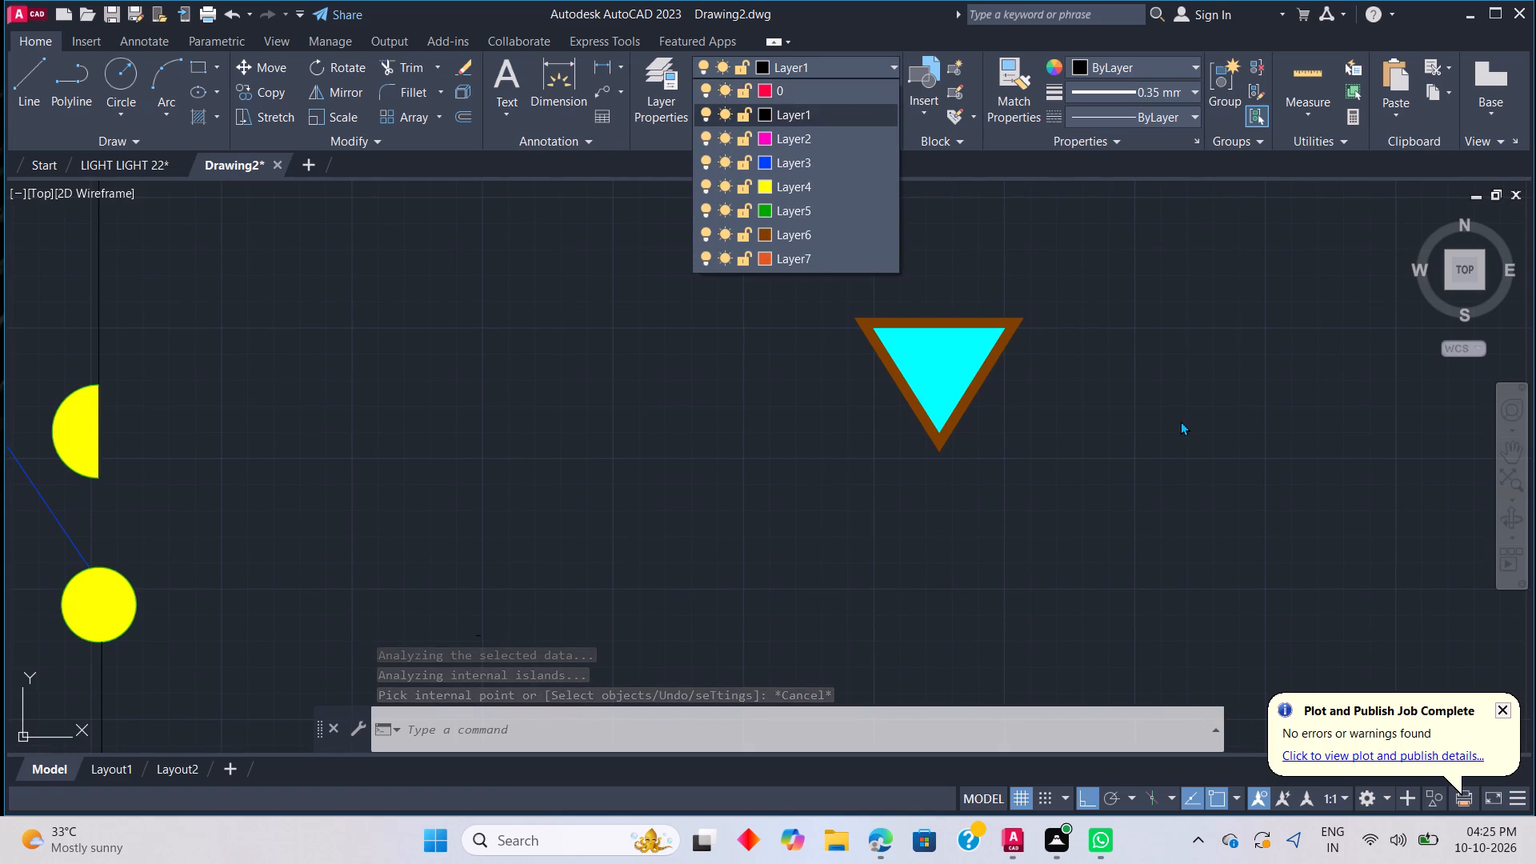
key("Escape")
Move the whole hatched triangle symbol, with Ortho off, between the green and blue switch groups, level with the dashed green link.
scroll(1140, 425, "down", 3)
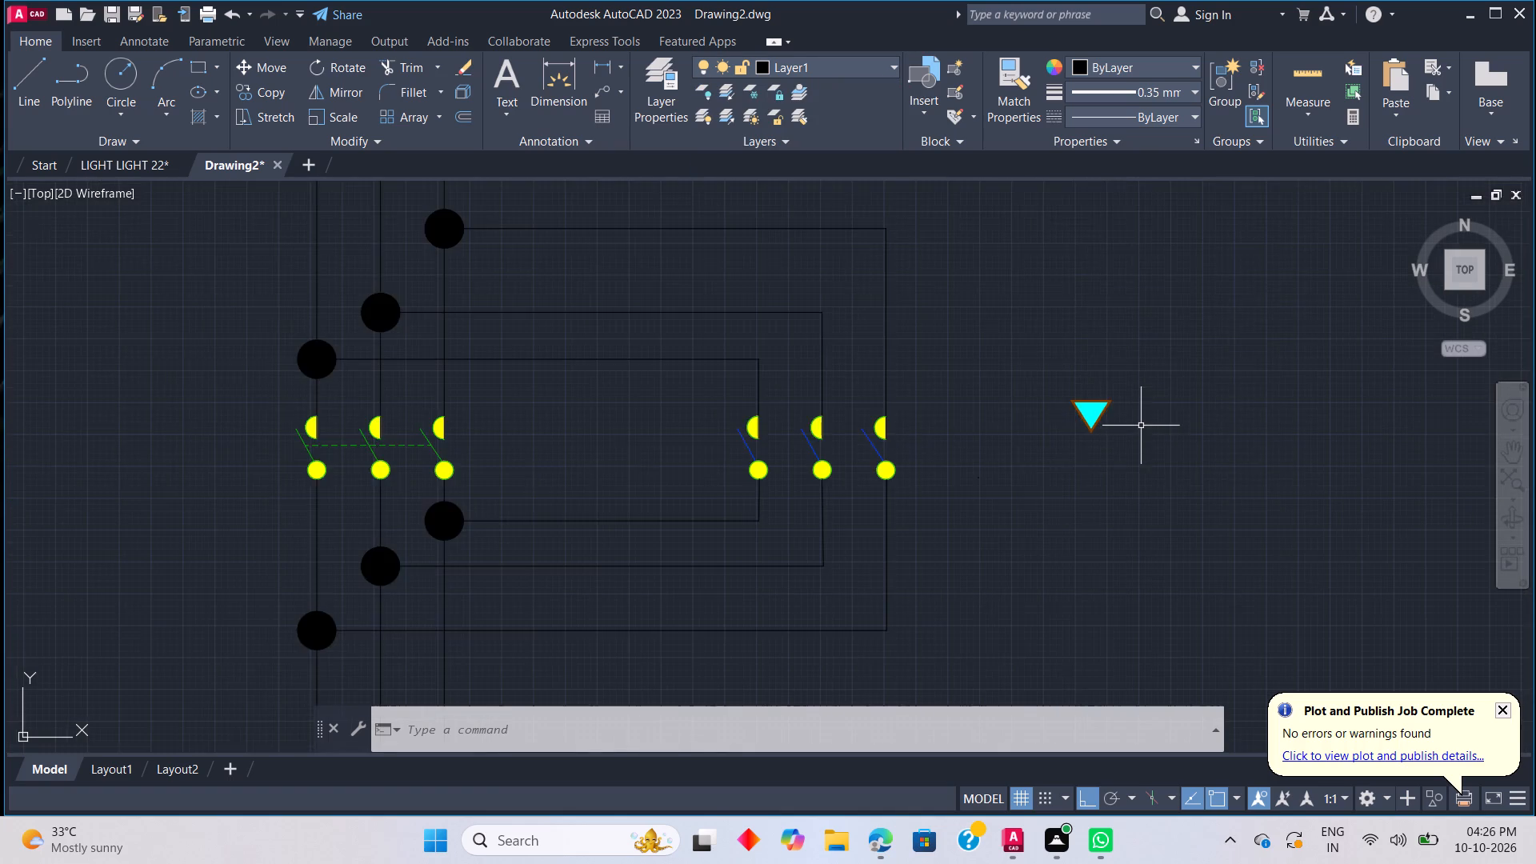
scroll(1137, 435, "up", 2)
left_click_drag(1131, 442, 841, 315)
left_click(753, 241)
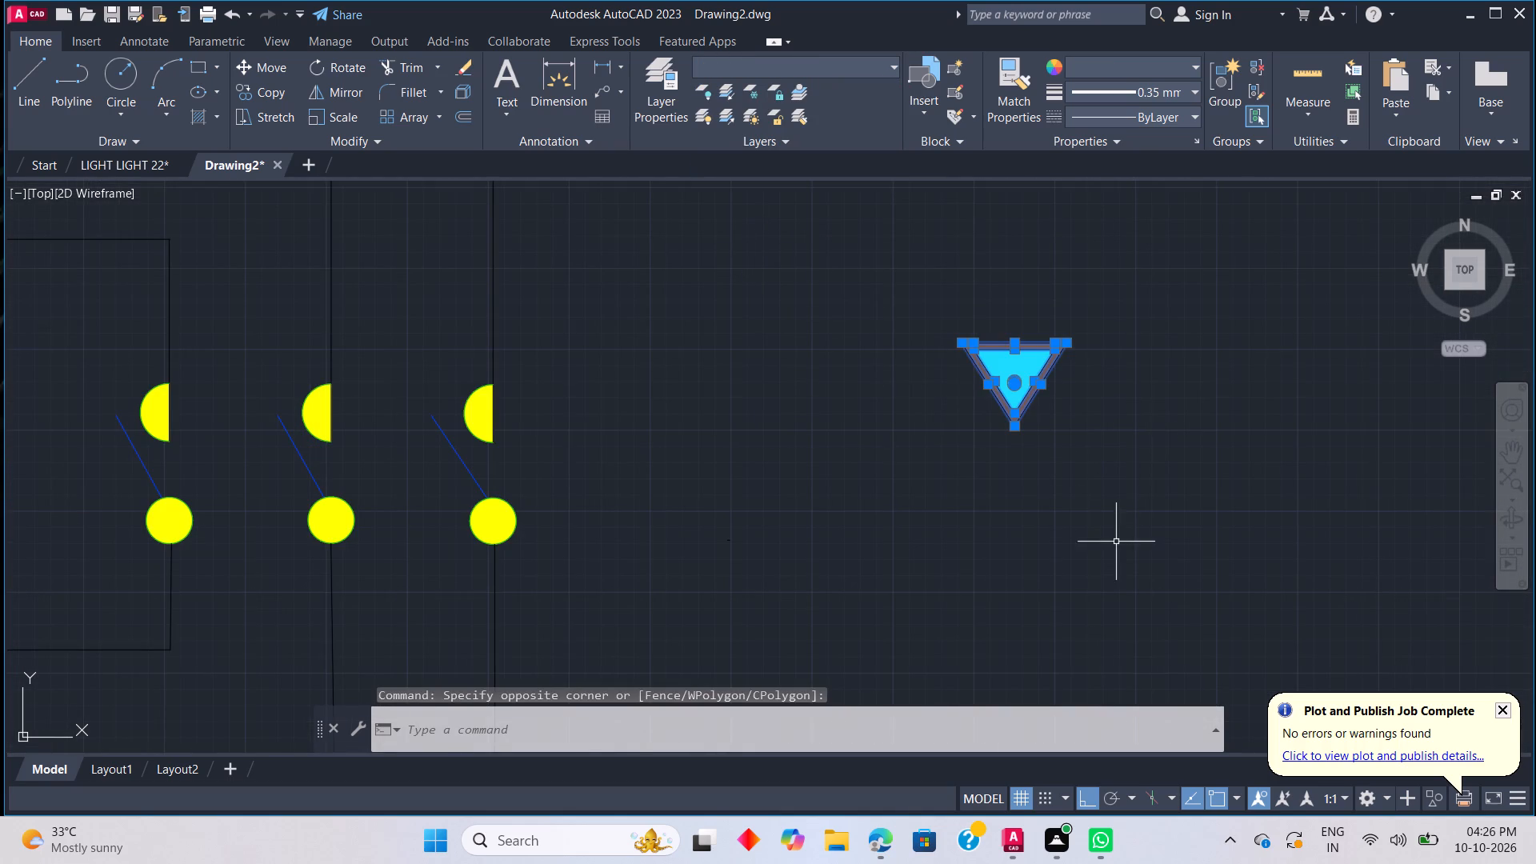
right_click(1034, 397)
left_click(1106, 473)
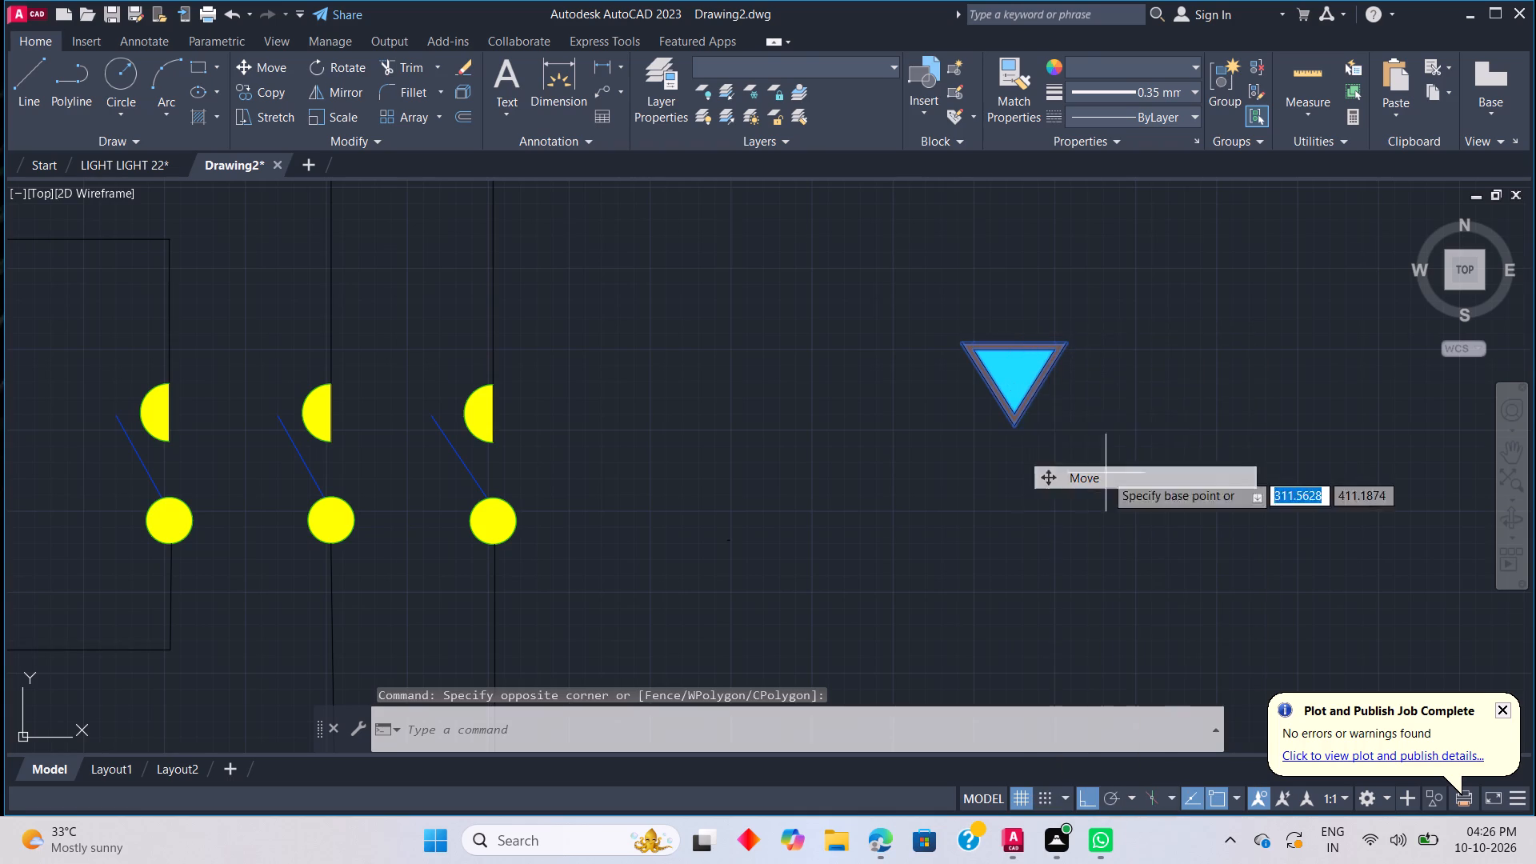
left_click(1014, 376)
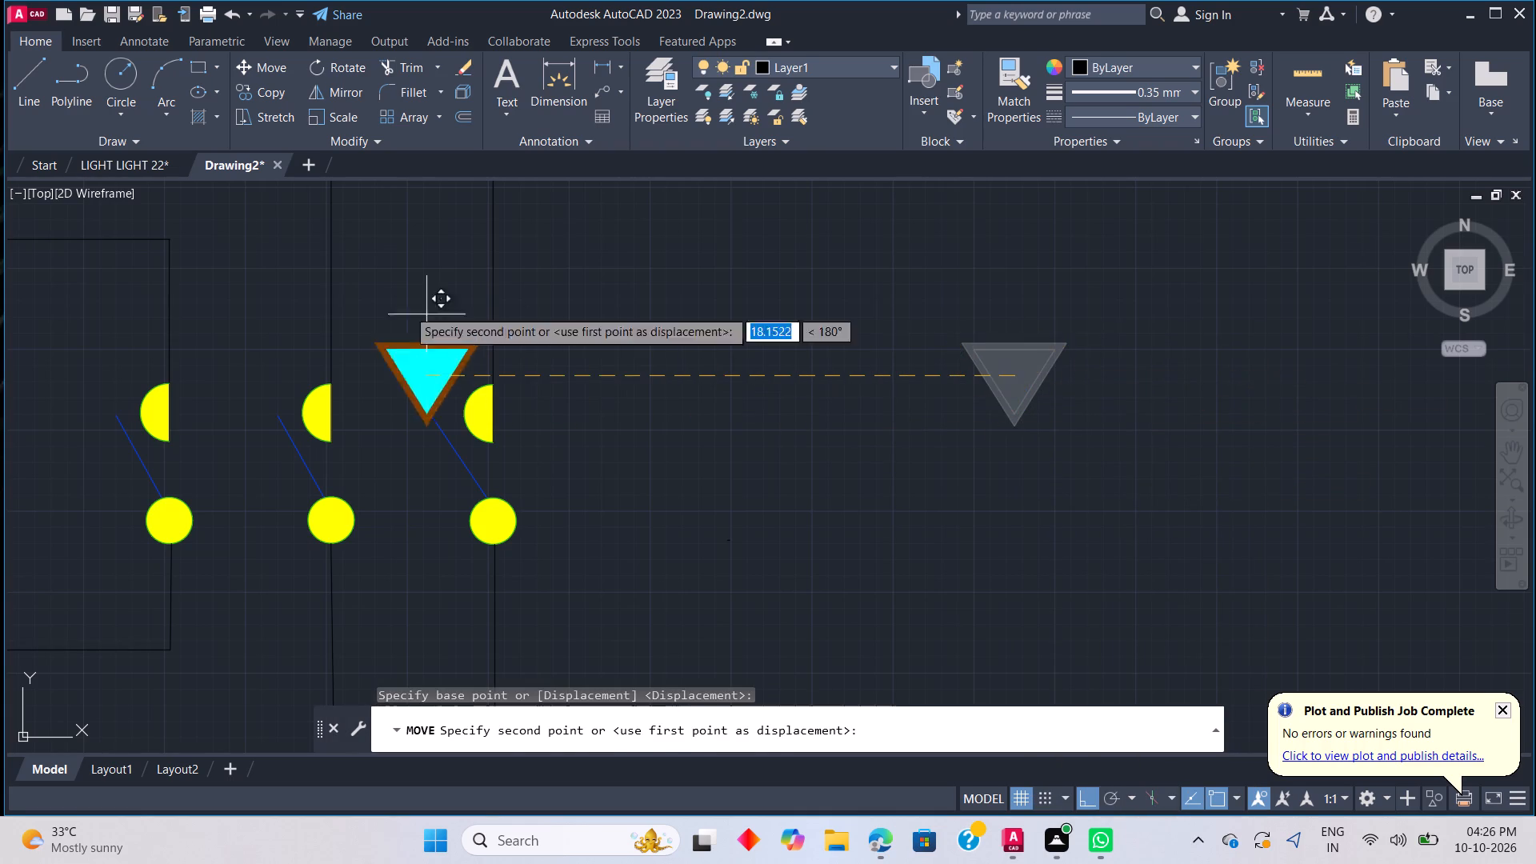
scroll(168, 258, "down", 1)
scroll(222, 306, "down", 1)
middle_click_drag(151, 320, 739, 329)
middle_click(739, 330)
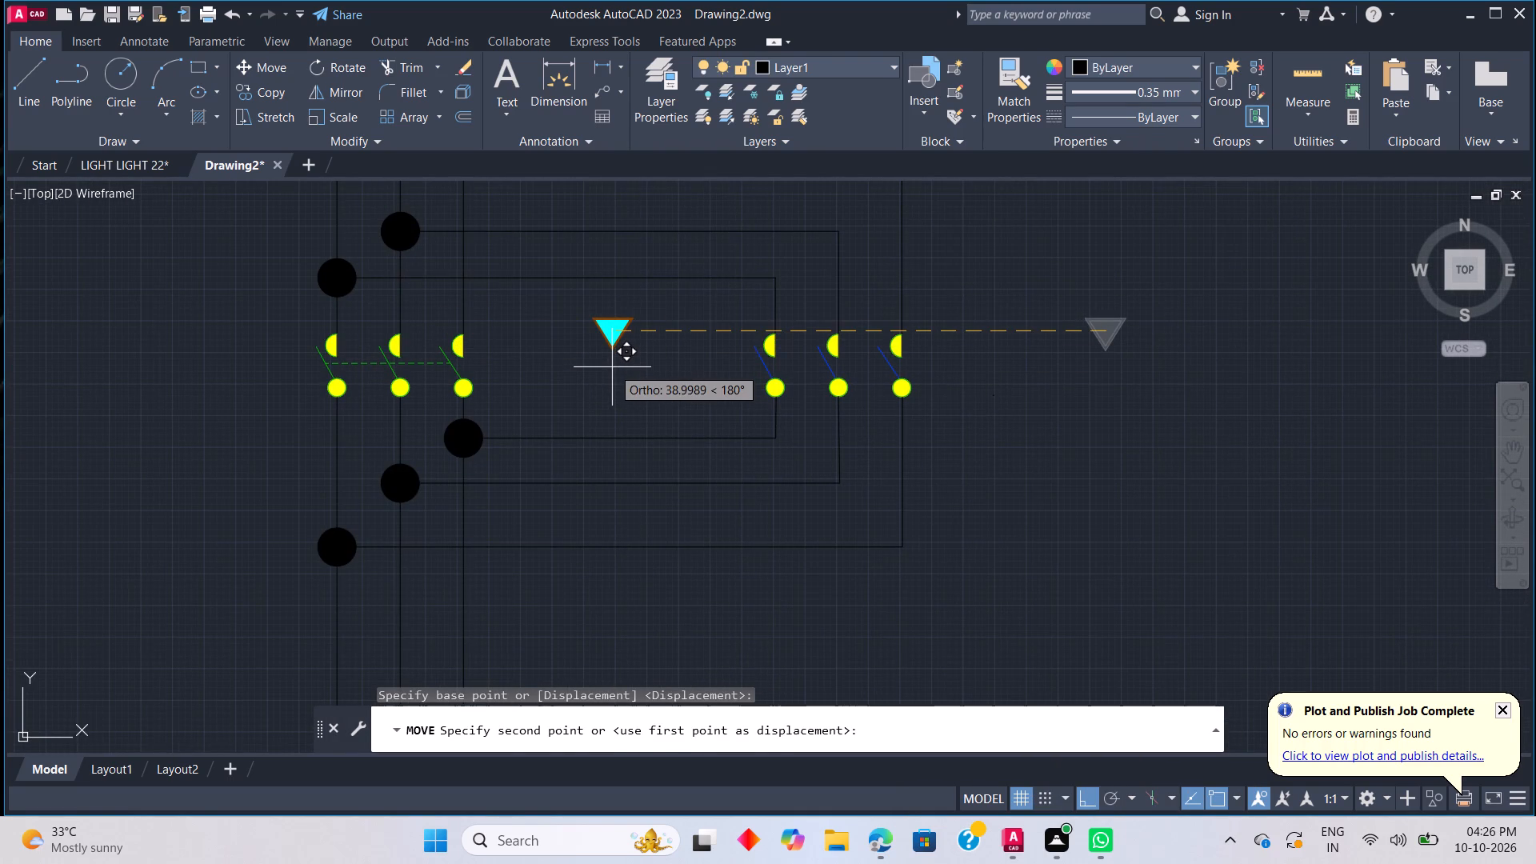
left_click(1086, 792)
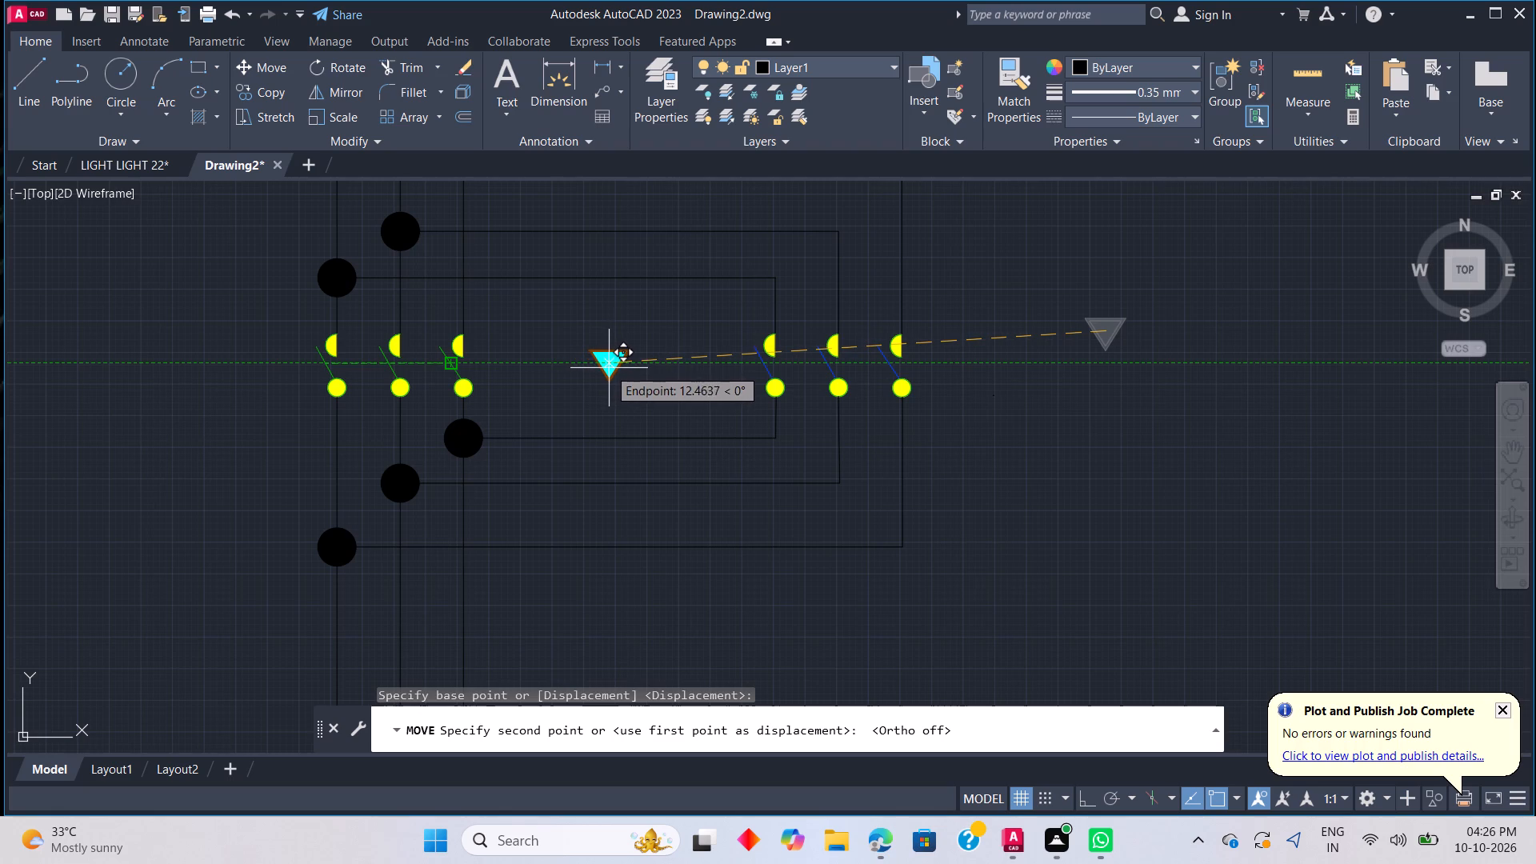
left_click(610, 368)
key("Escape")
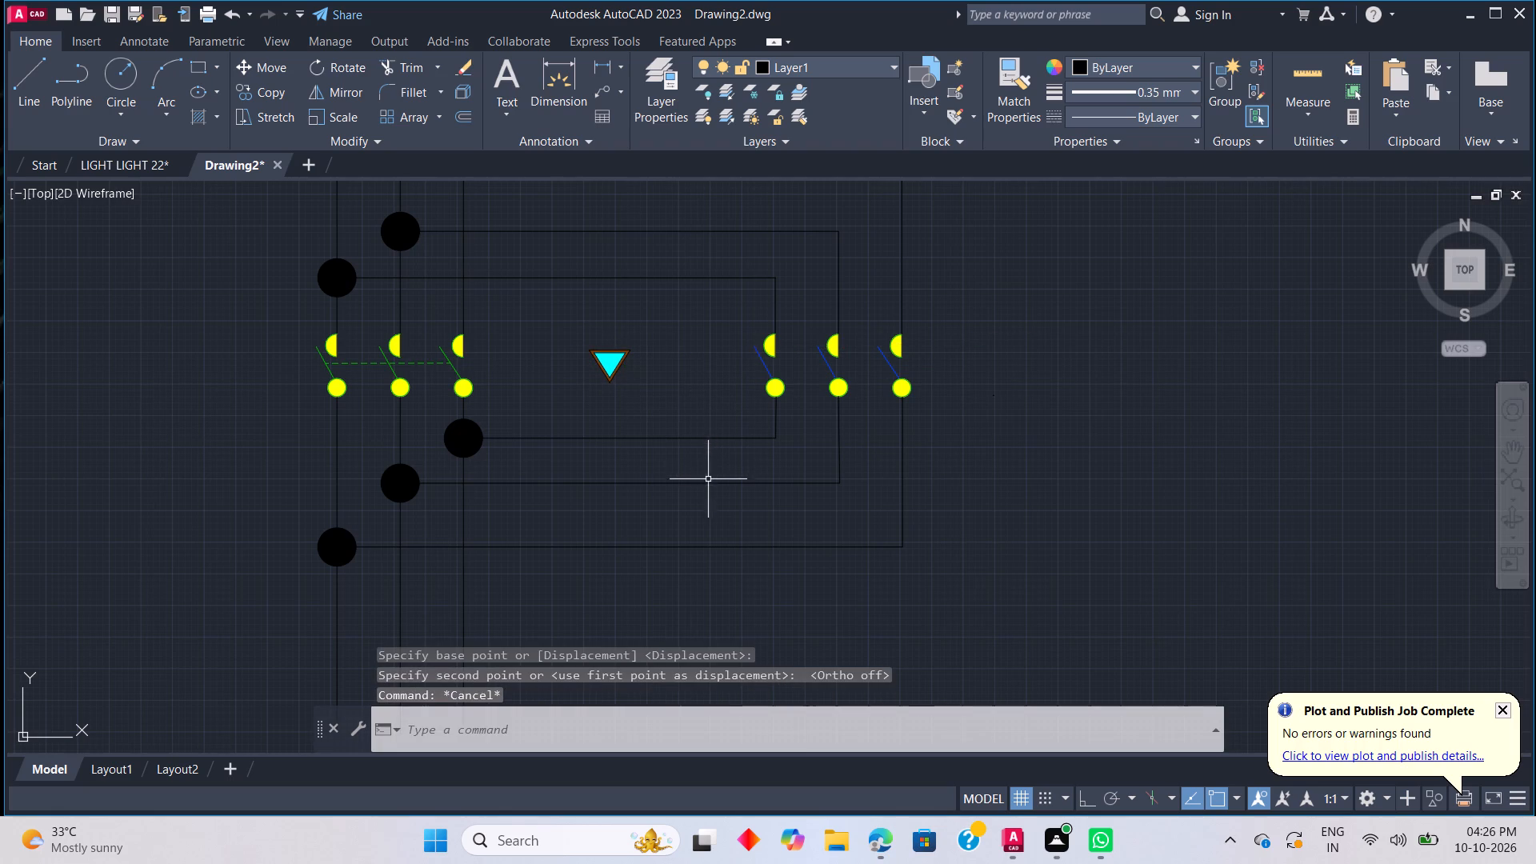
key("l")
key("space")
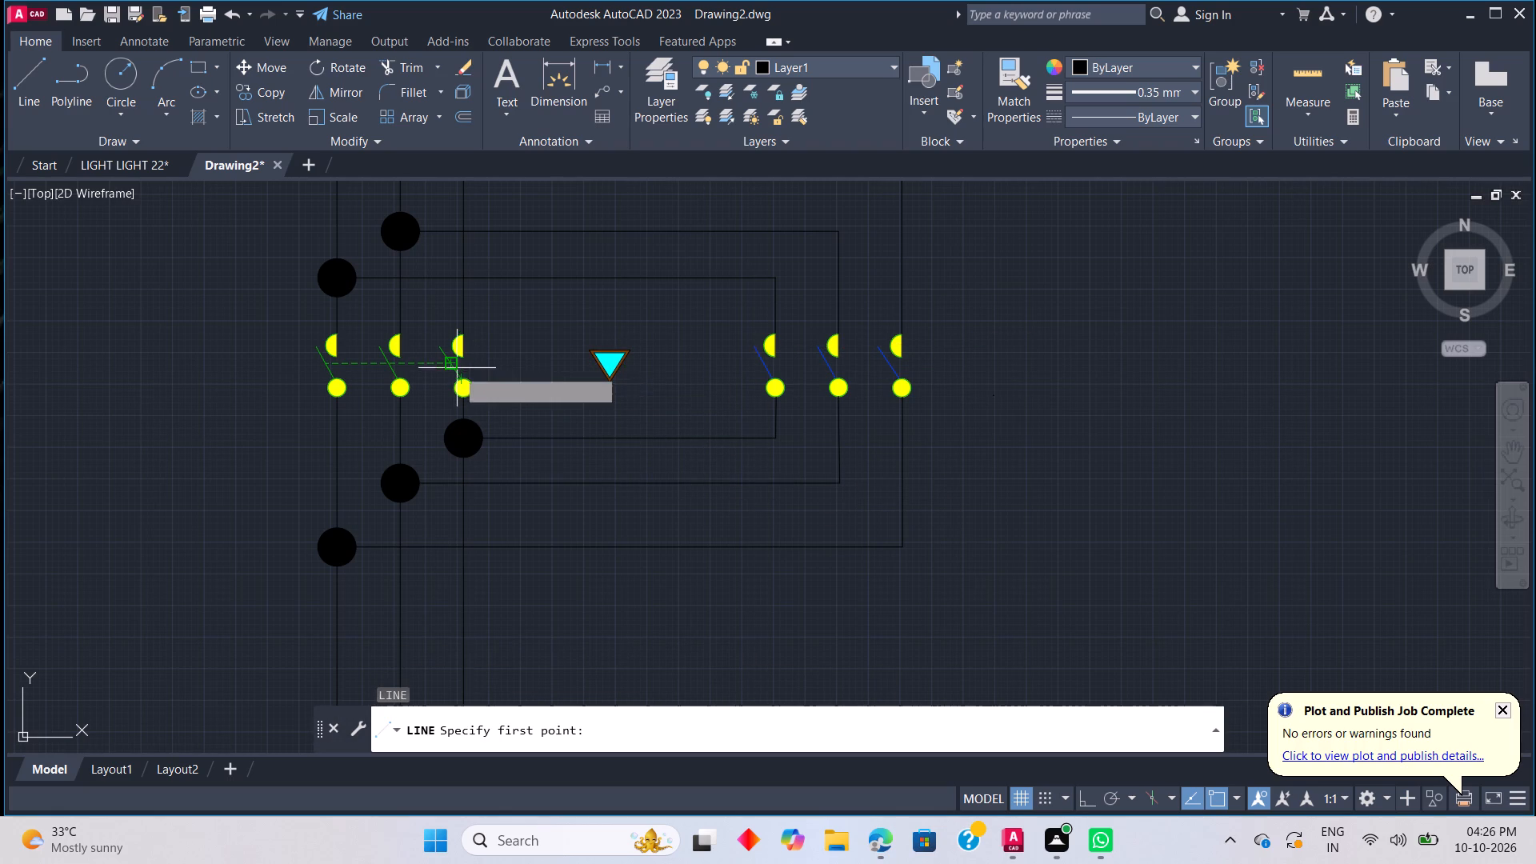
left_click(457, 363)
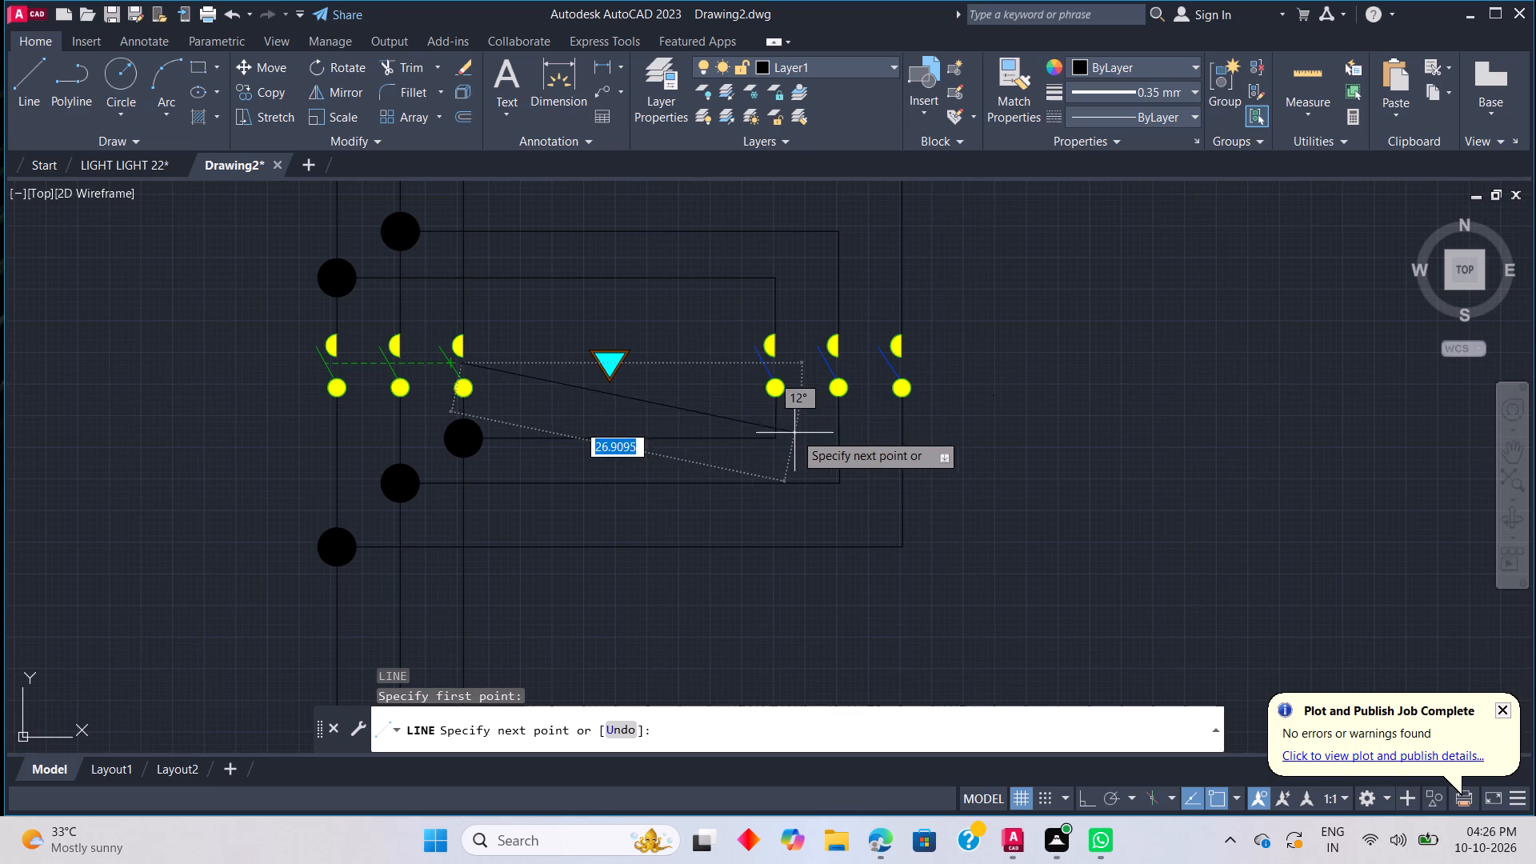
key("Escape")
Draw a horizontal line about 24.9 units long, with Ortho on, from the green link's end to the first blue blade.
key("l")
key("space")
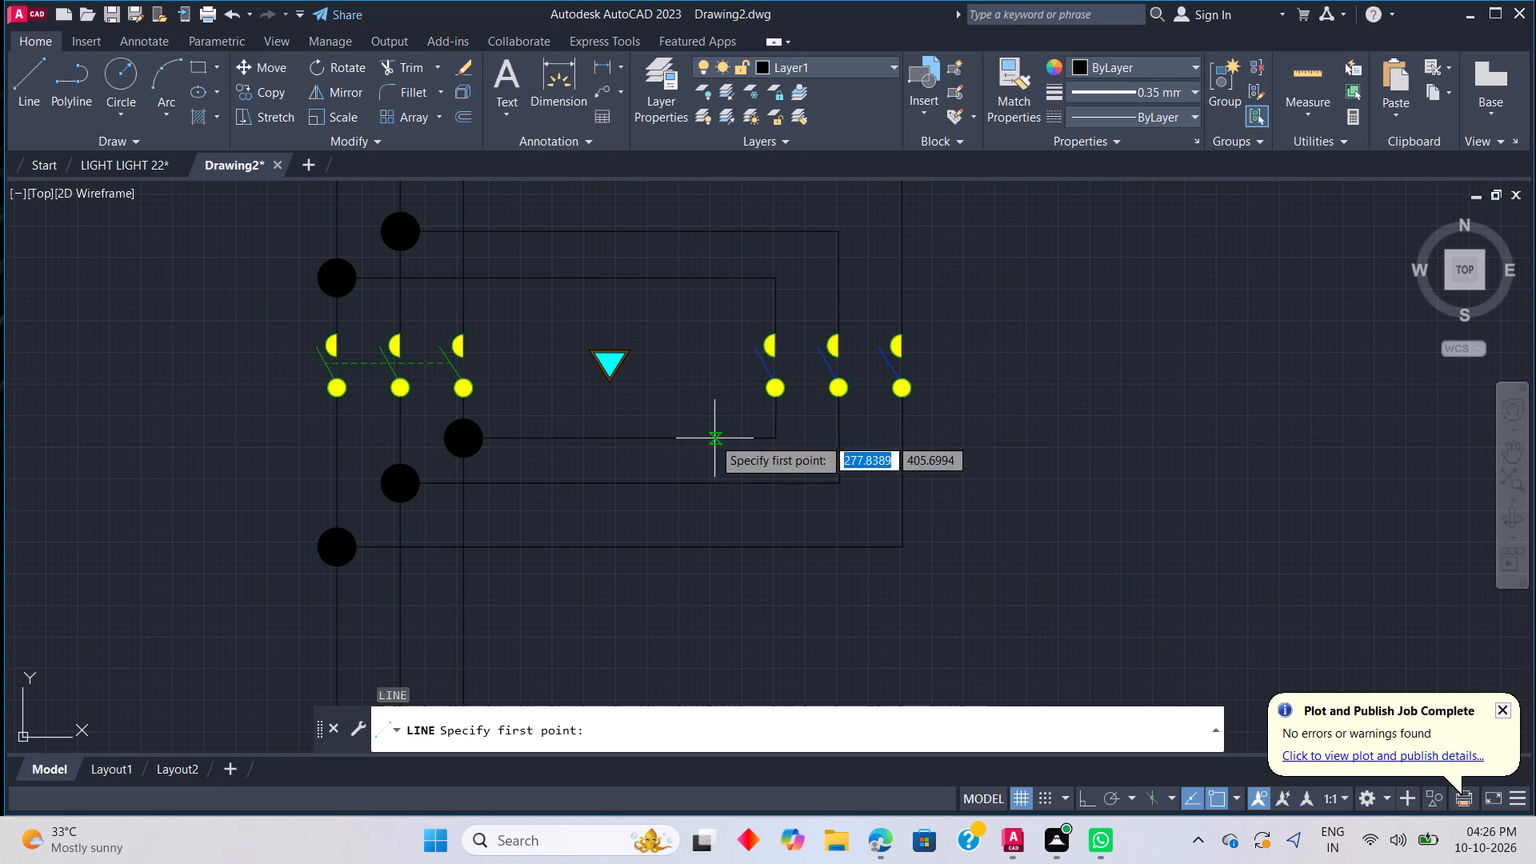
scroll(478, 358, "up", 2)
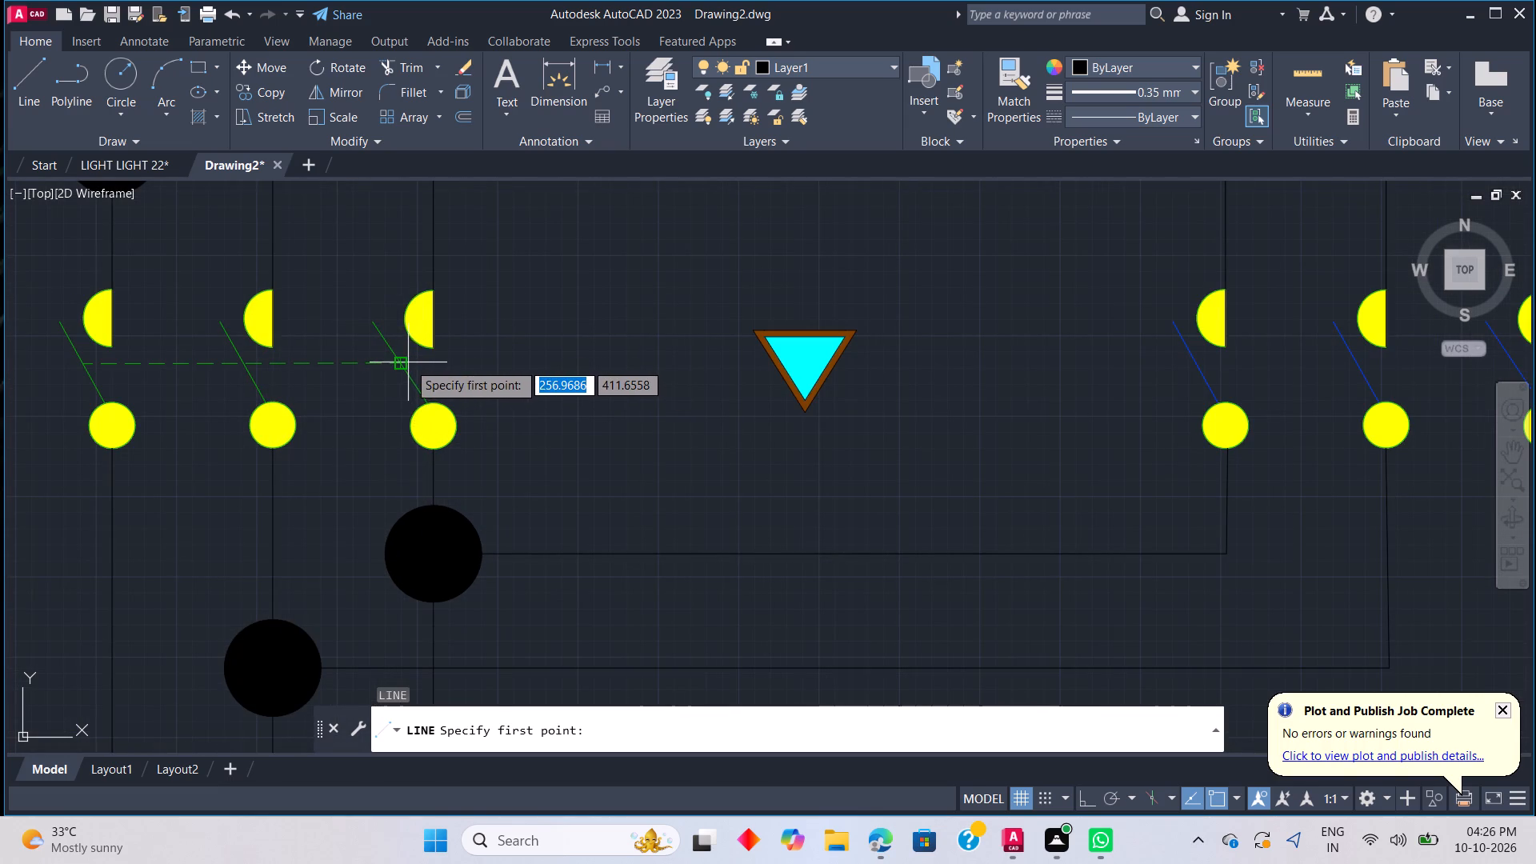
left_click(408, 362)
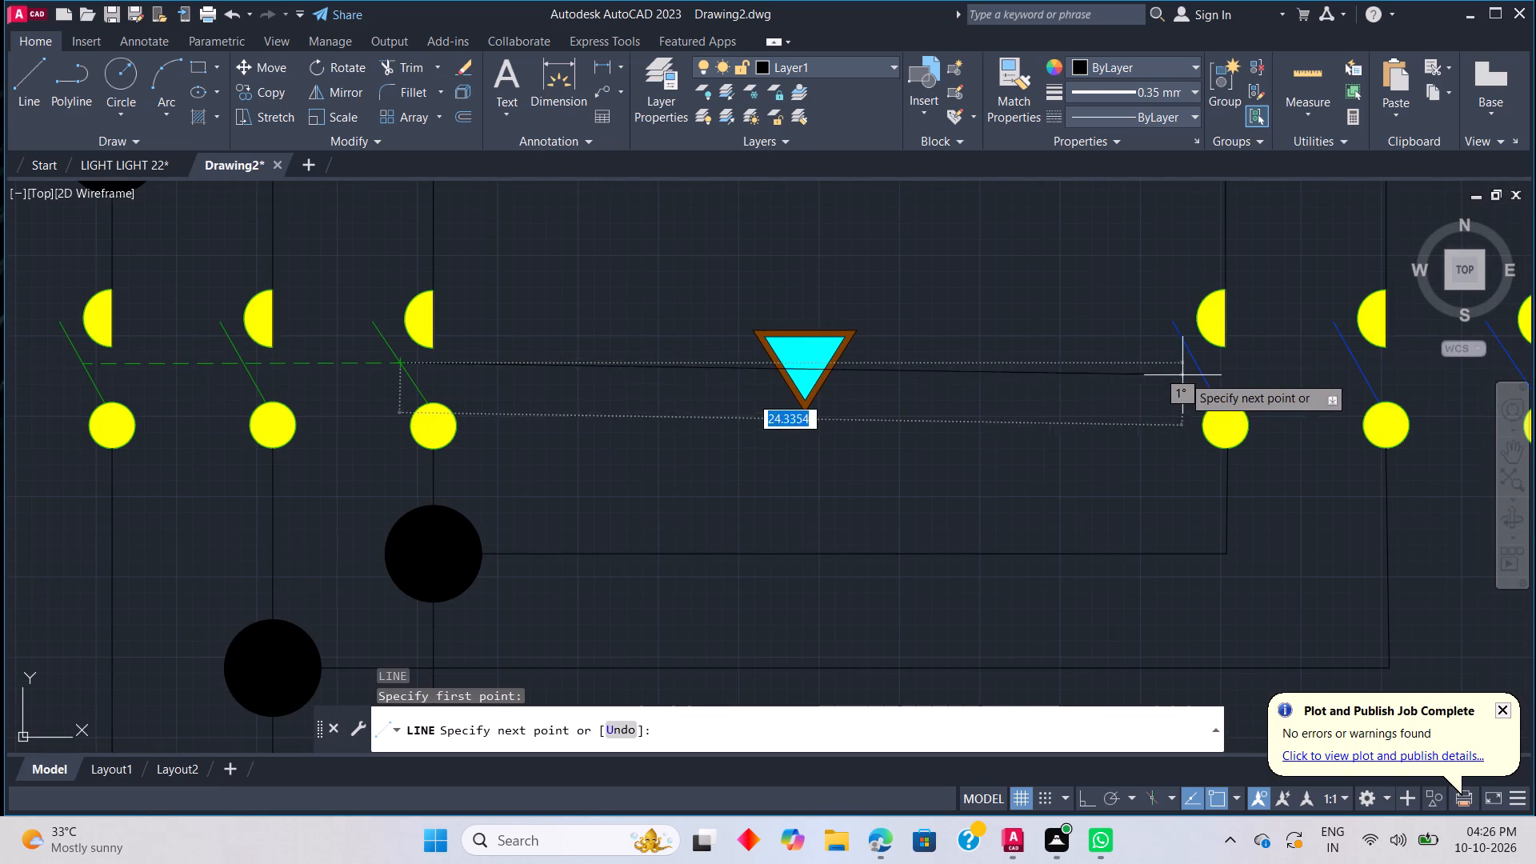
left_click(1076, 794)
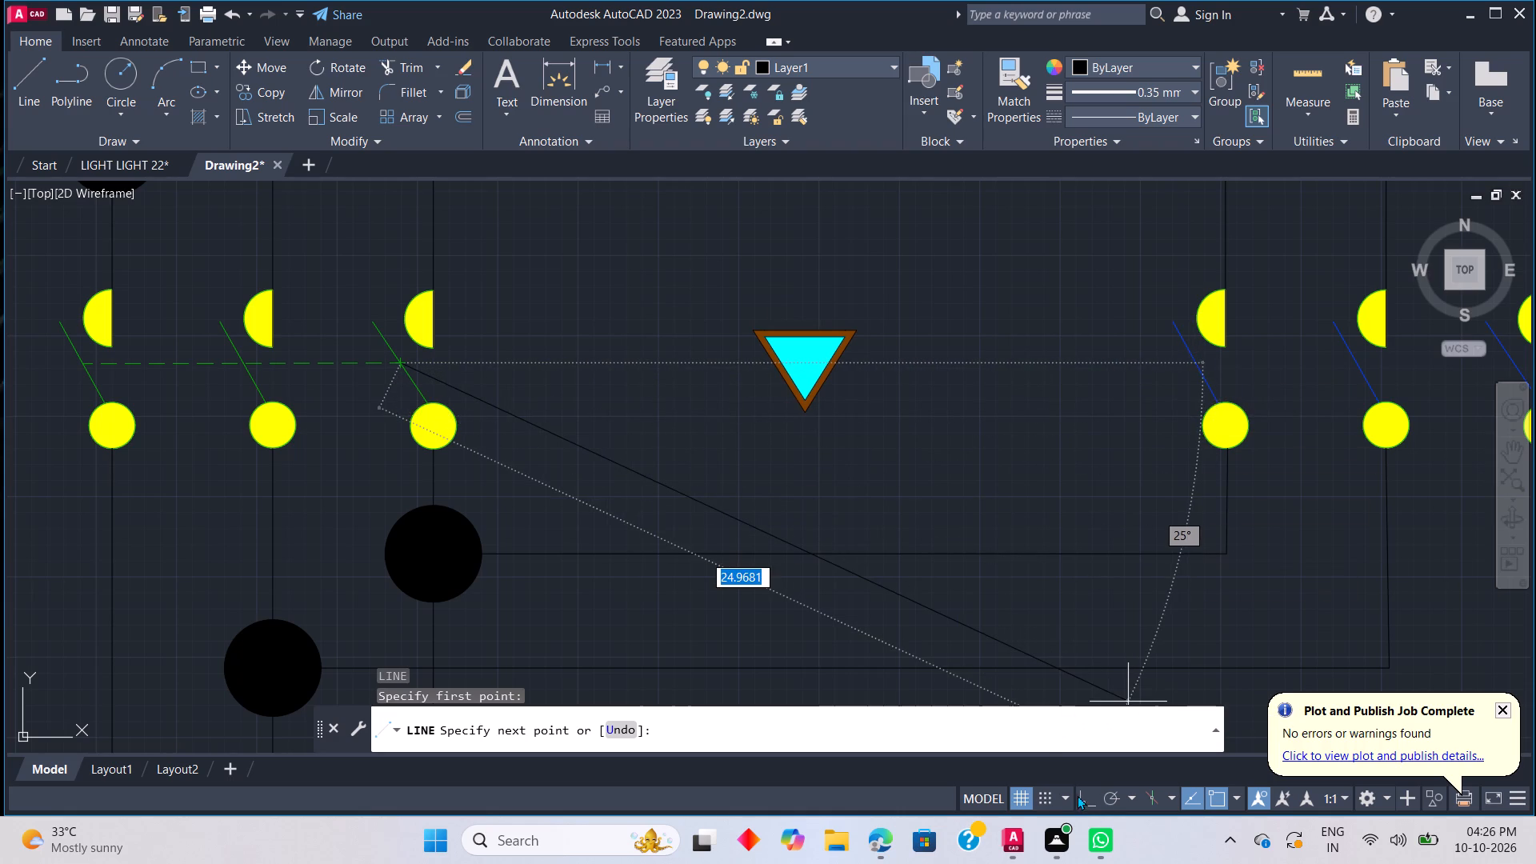
left_click(1086, 794)
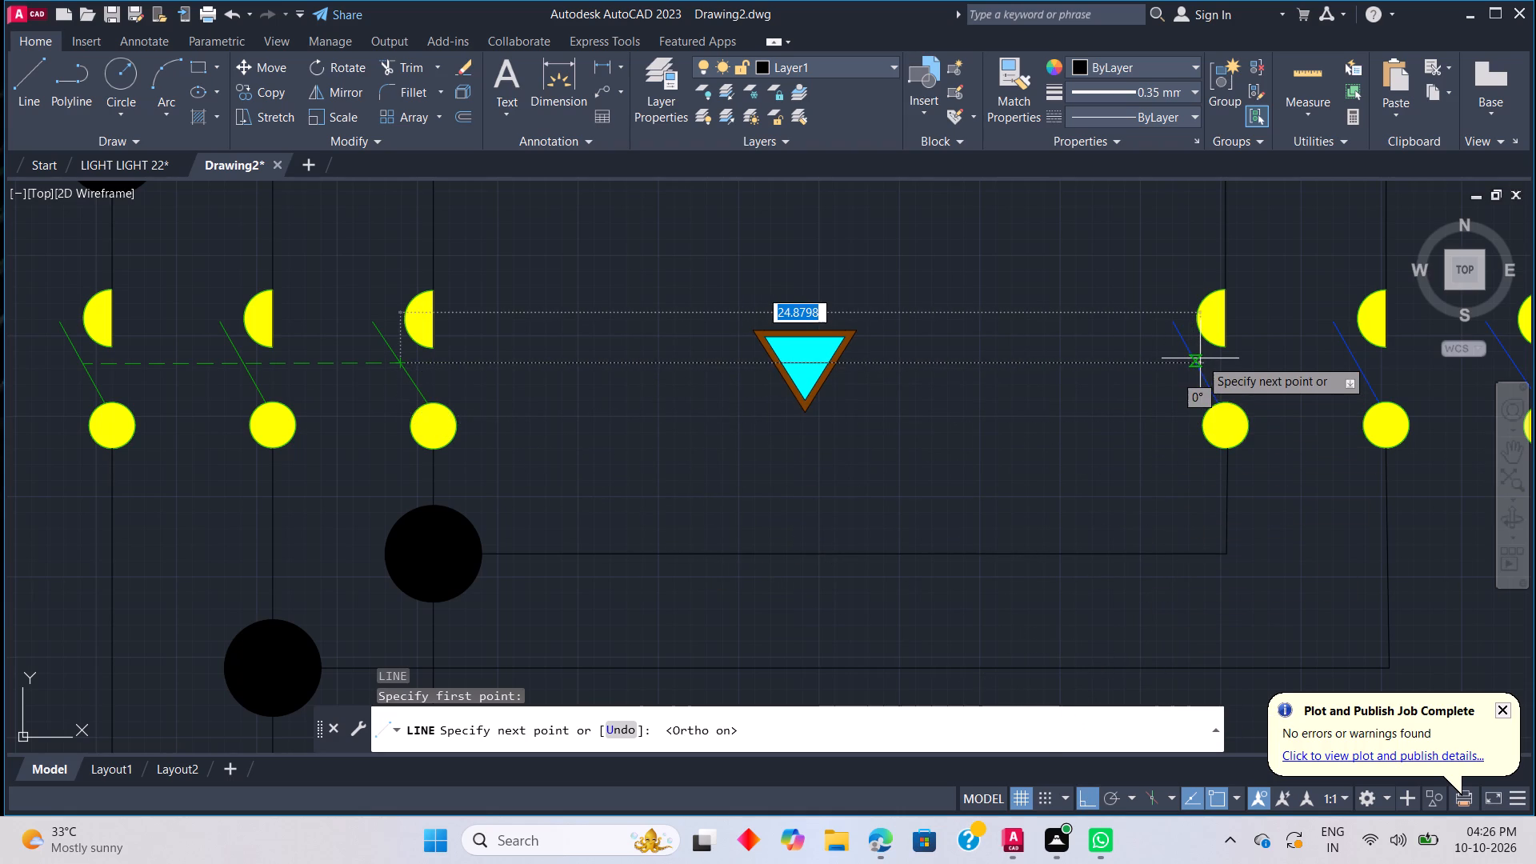
left_click(1200, 358)
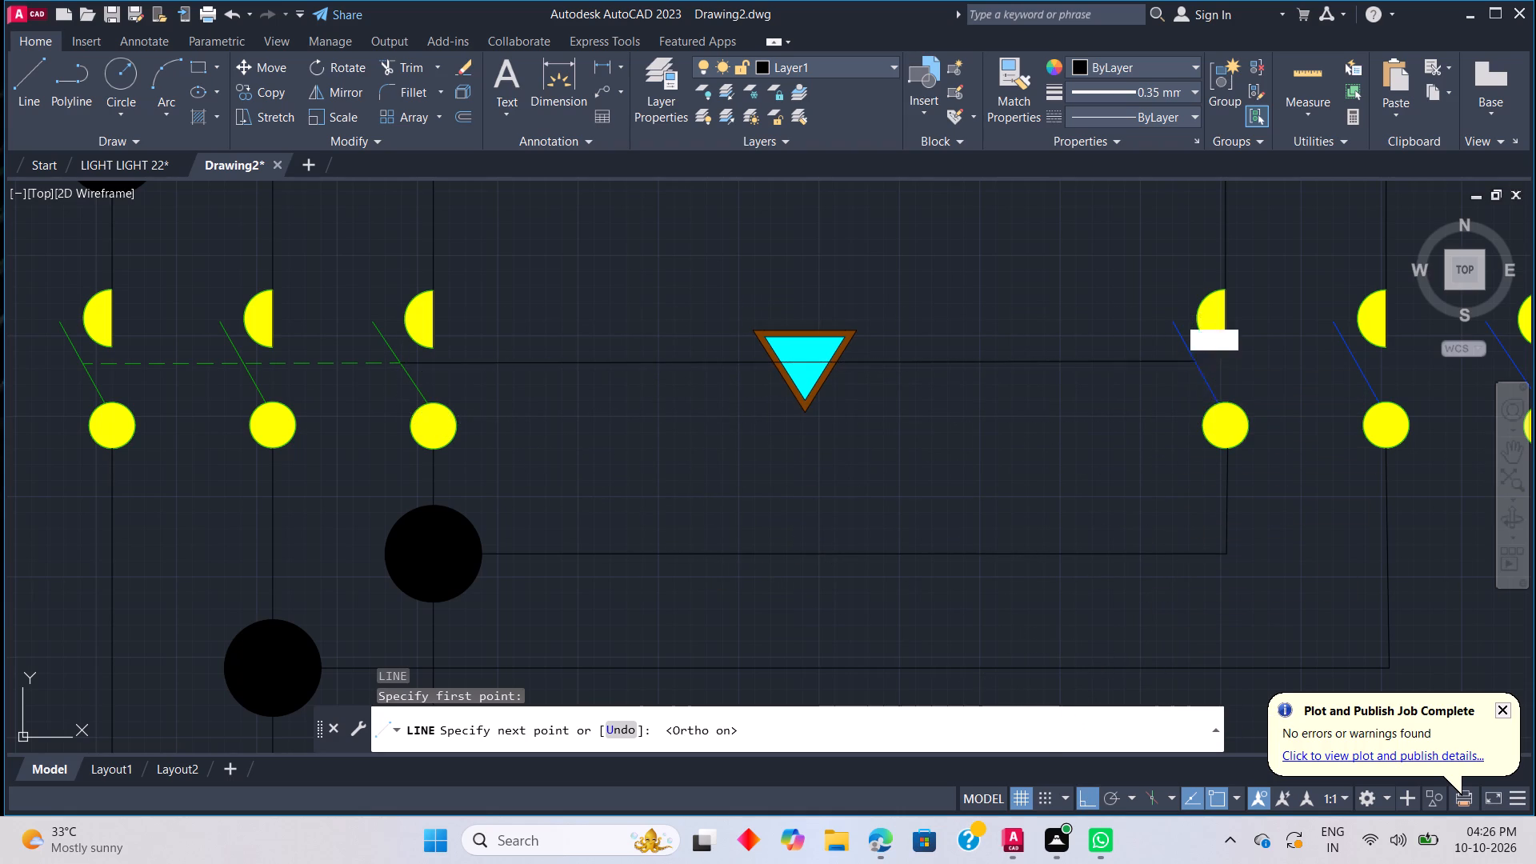
key("Escape")
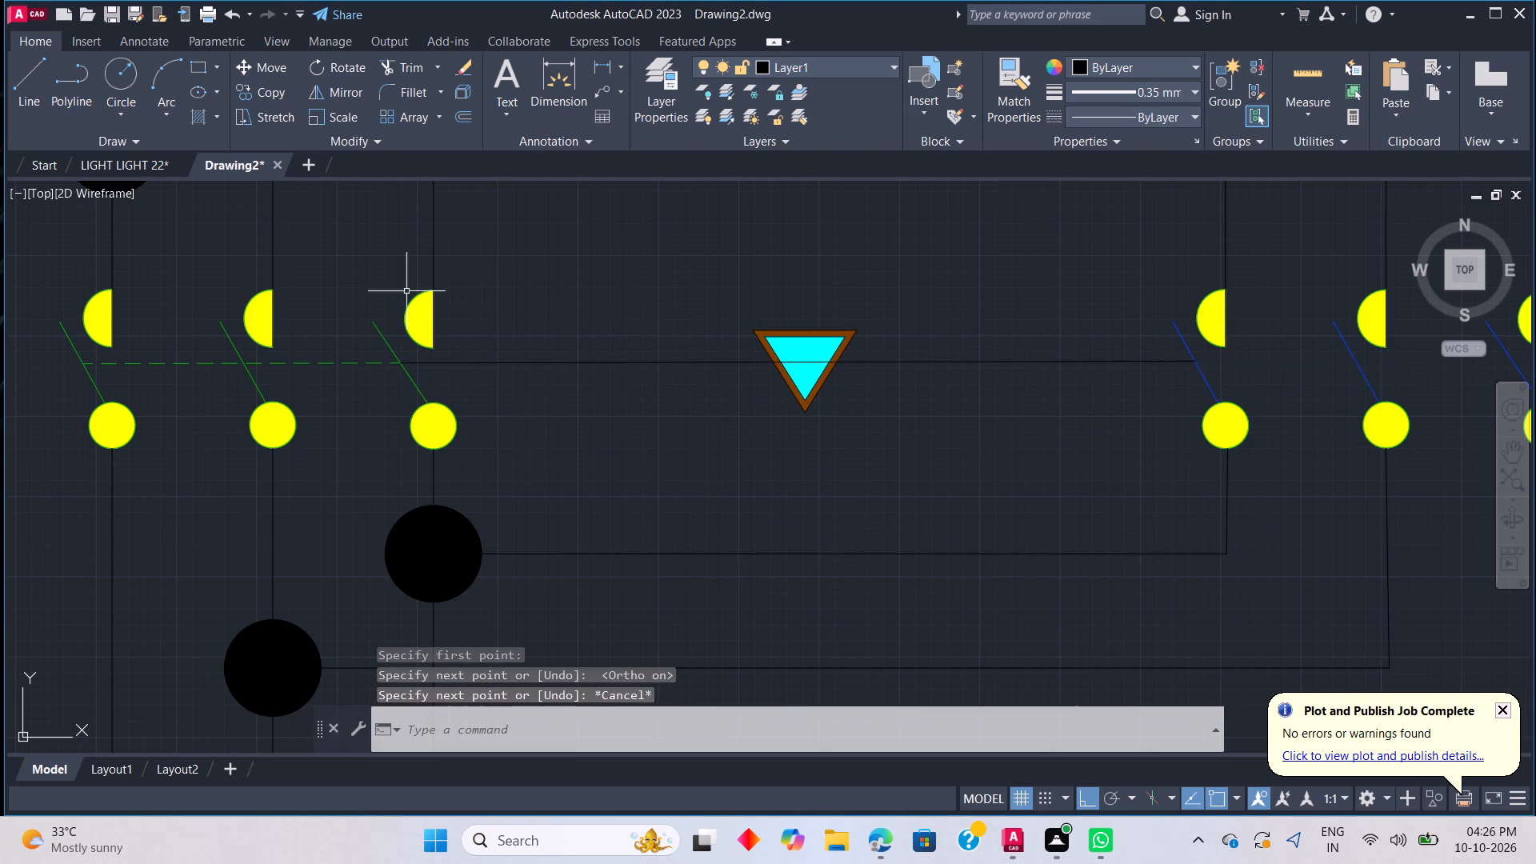
scroll(639, 350, "up", 2)
scroll(644, 356, "down", 3)
left_click(642, 362)
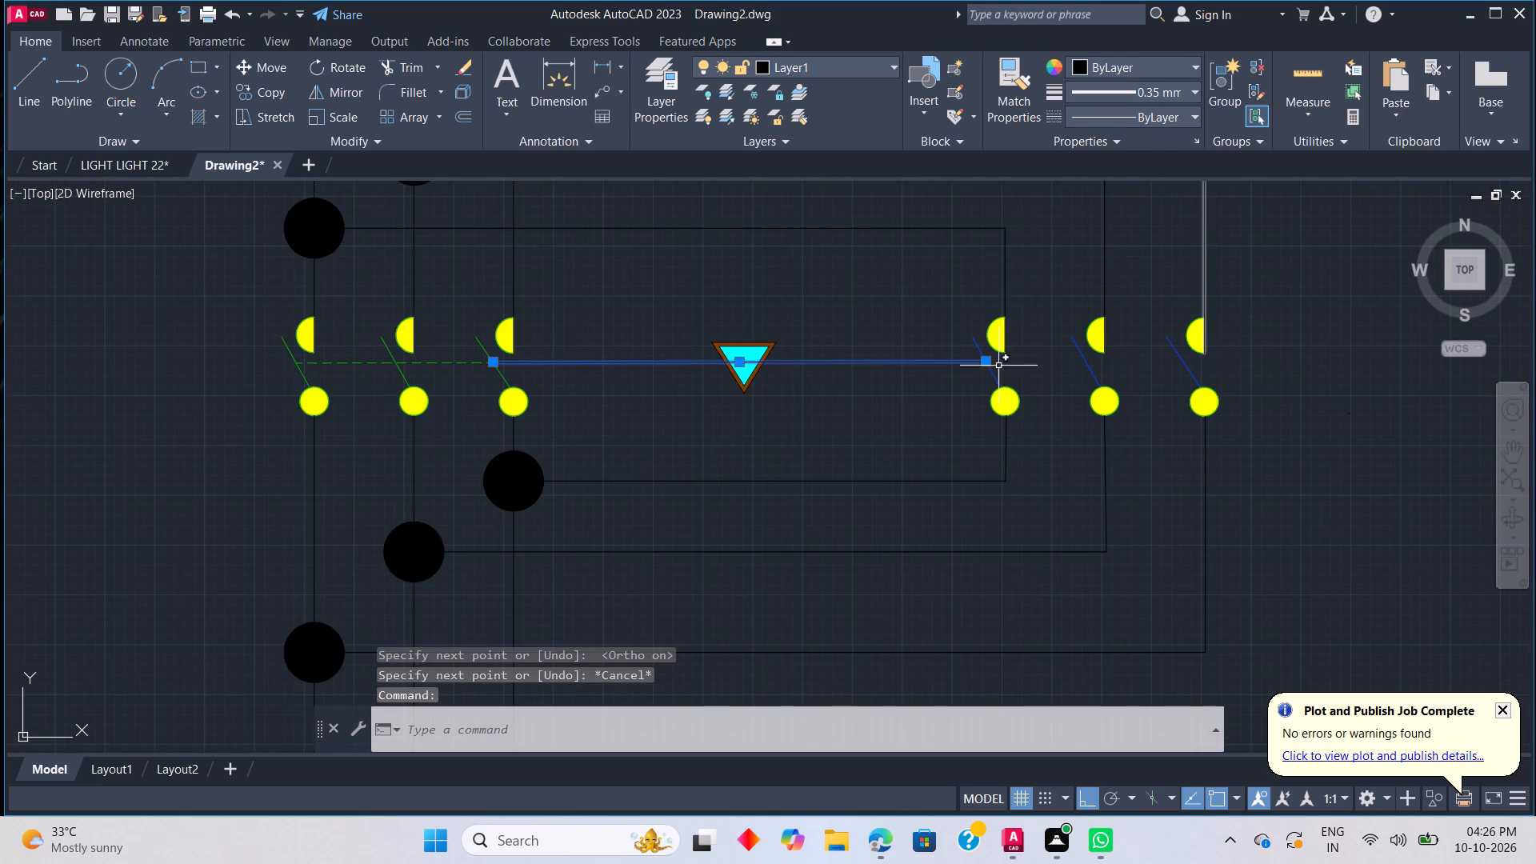
key("Escape")
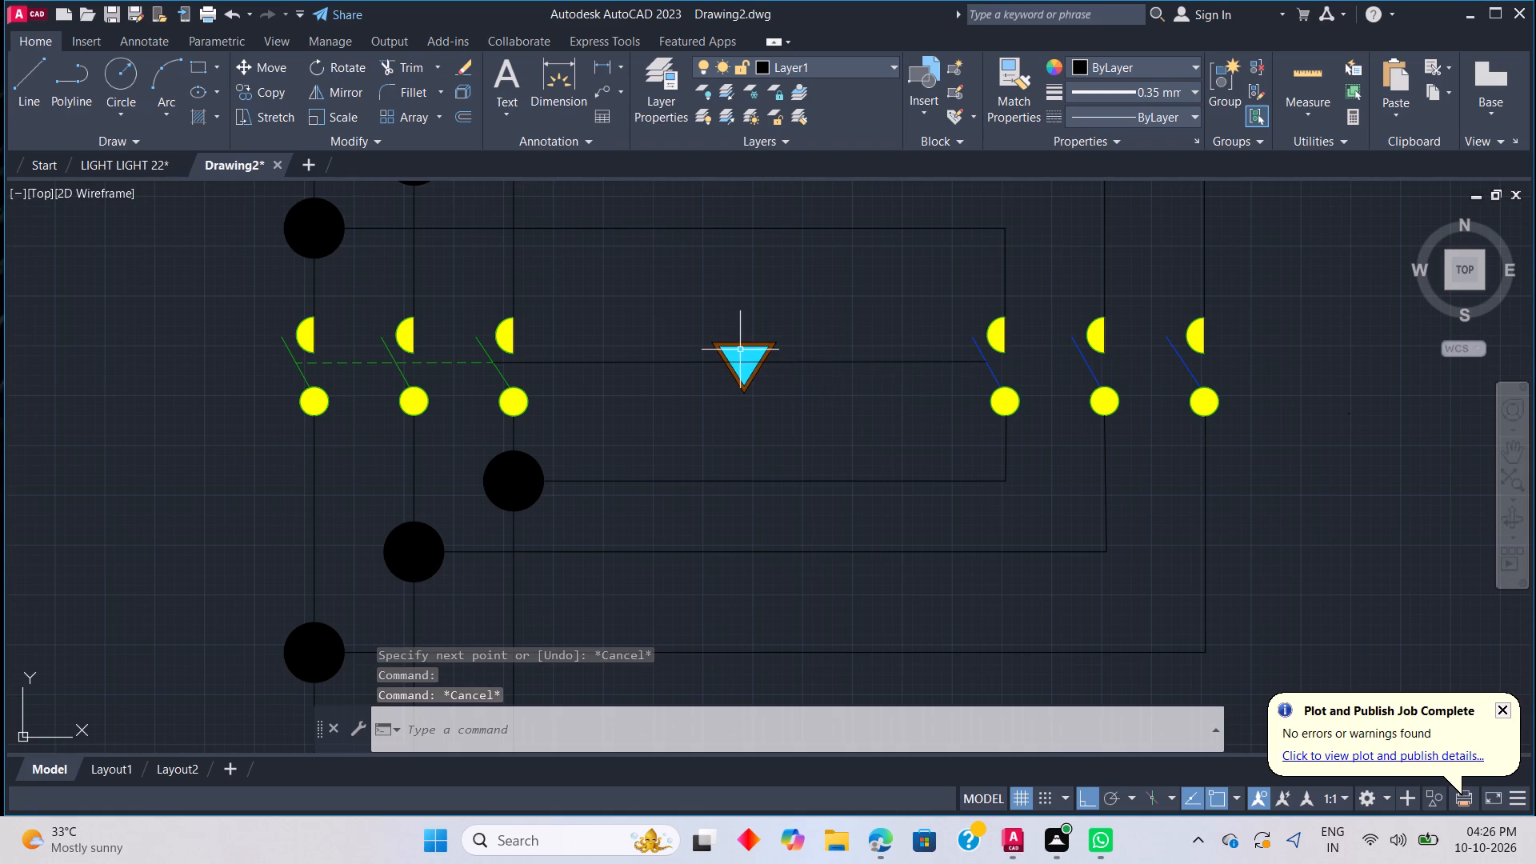
Trim the new link line inside the cyan triangle and across both sides of its brown border, undoing the mistaken cuts to the cyan fill.
scroll(752, 366, "up", 3)
type("TR")
key("space")
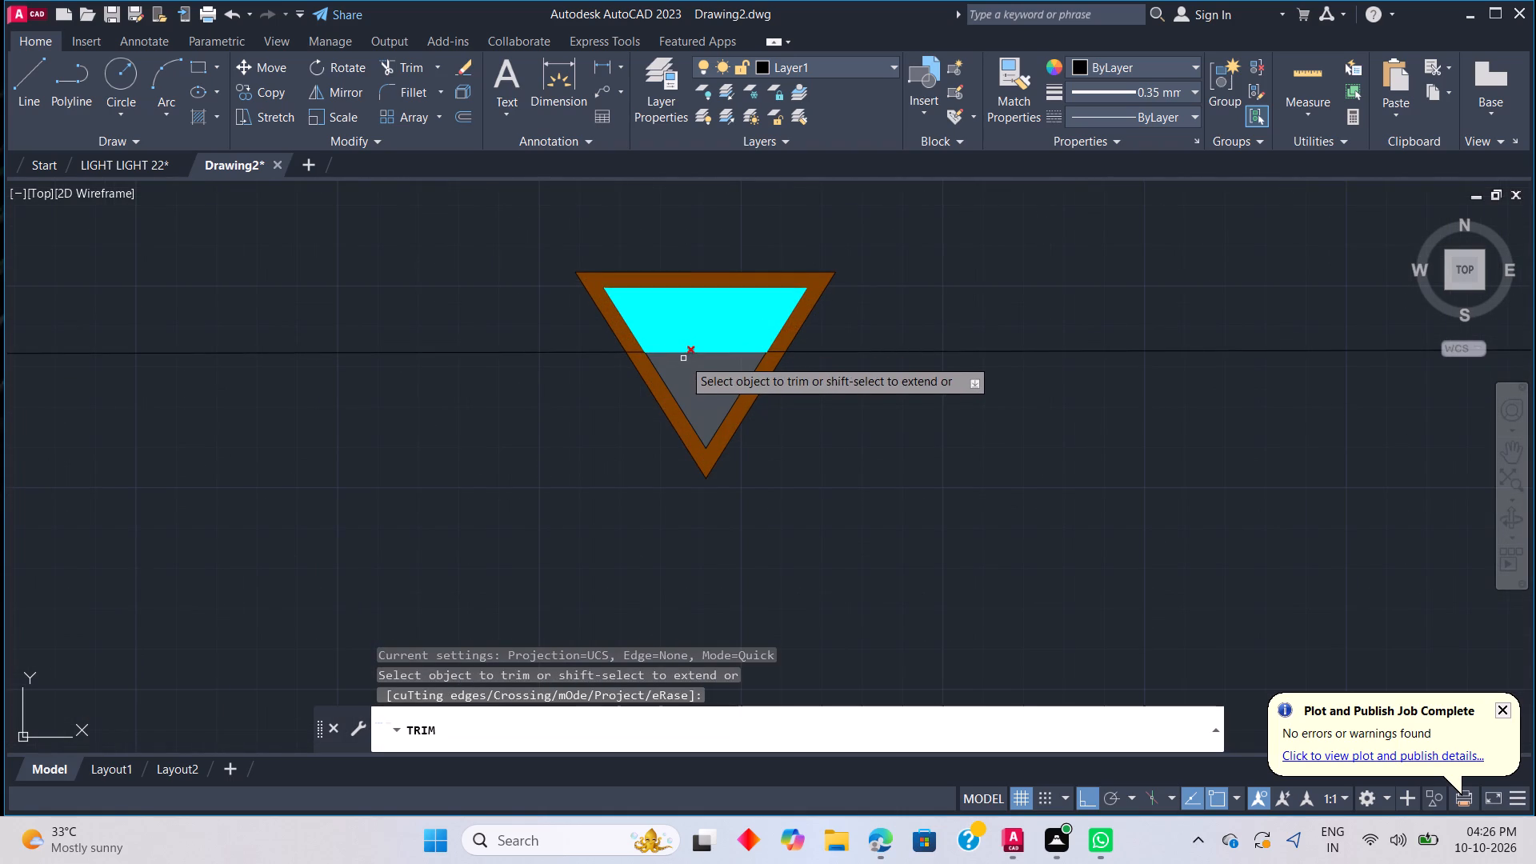
left_click(685, 355)
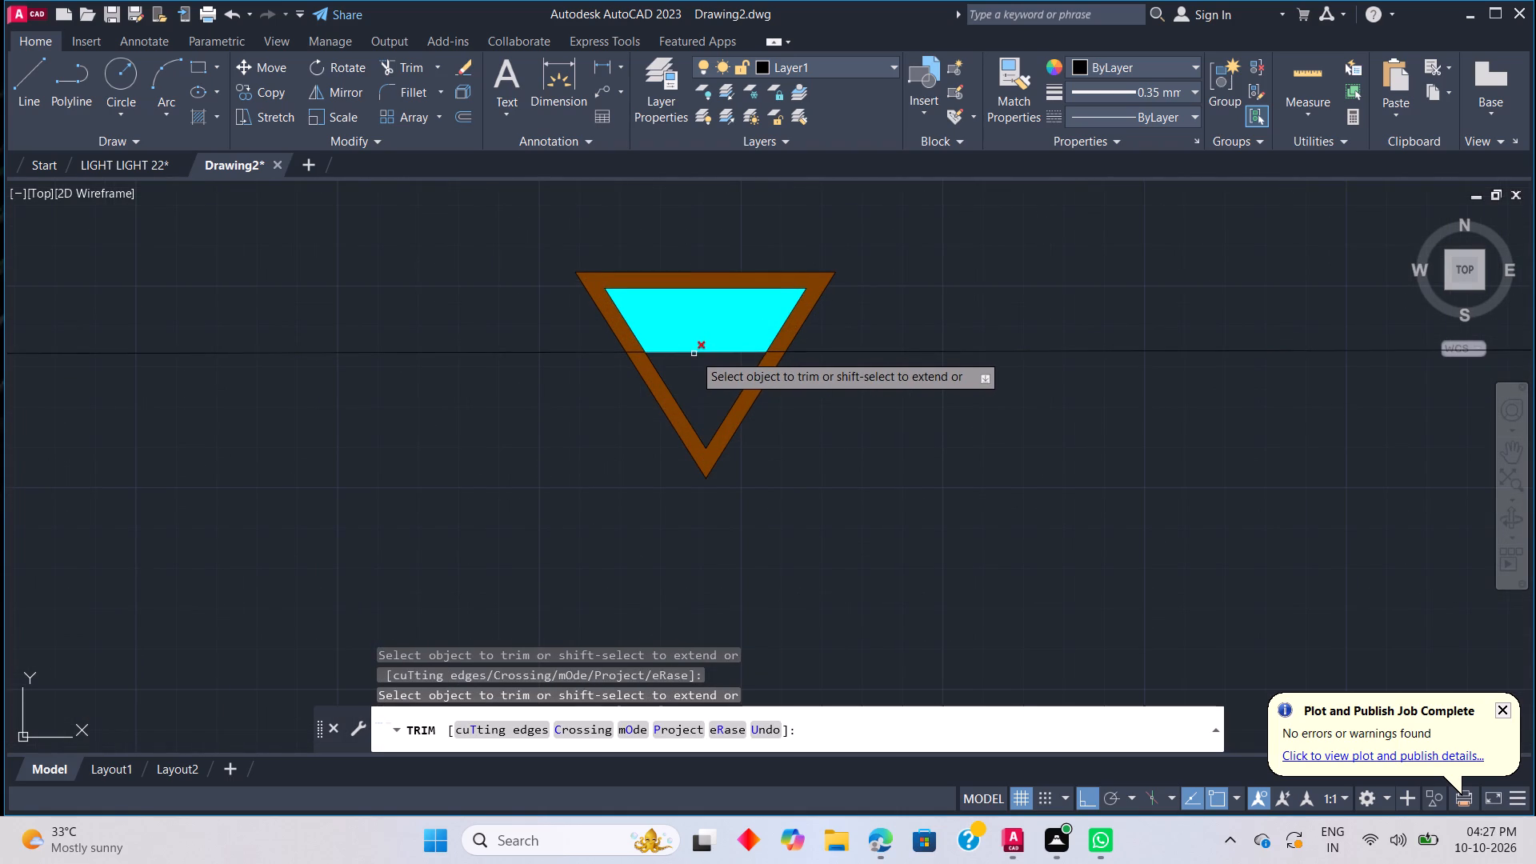
left_click(694, 354)
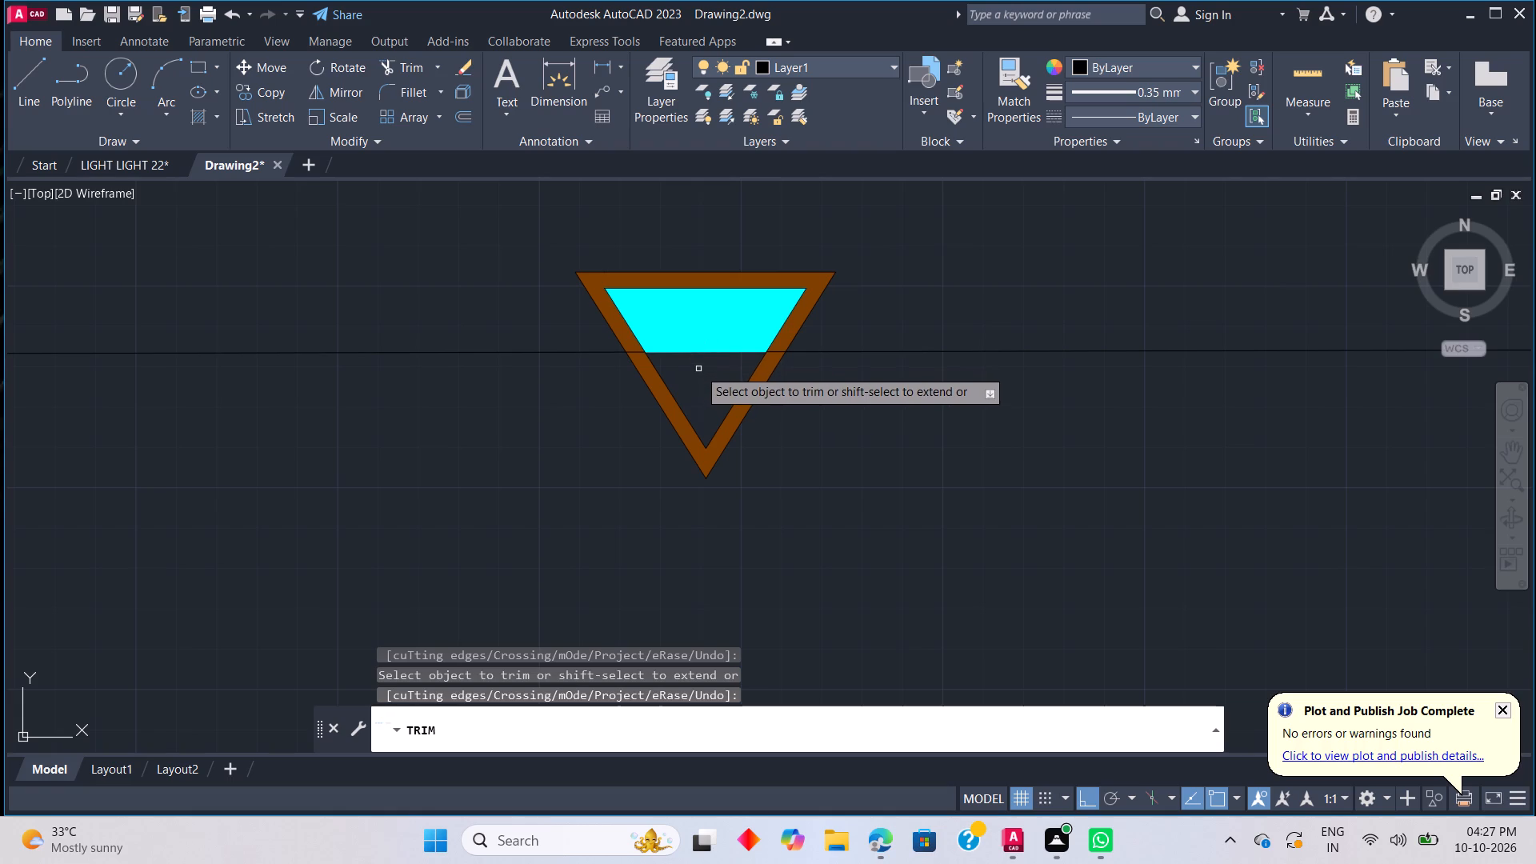
key("ctrl+z")
key("ctrl+z")
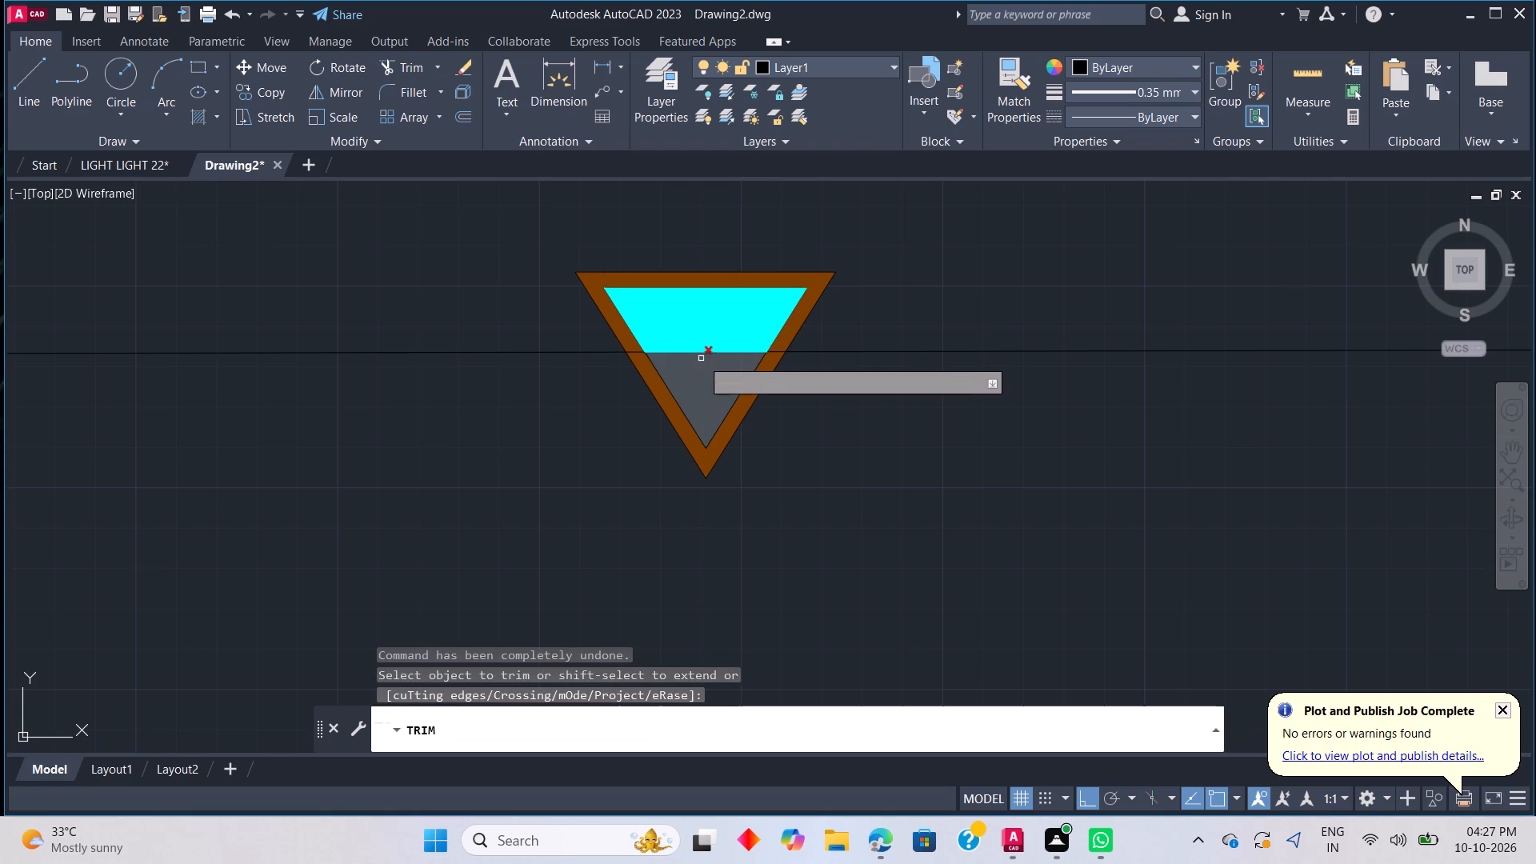
scroll(701, 358, "up", 4)
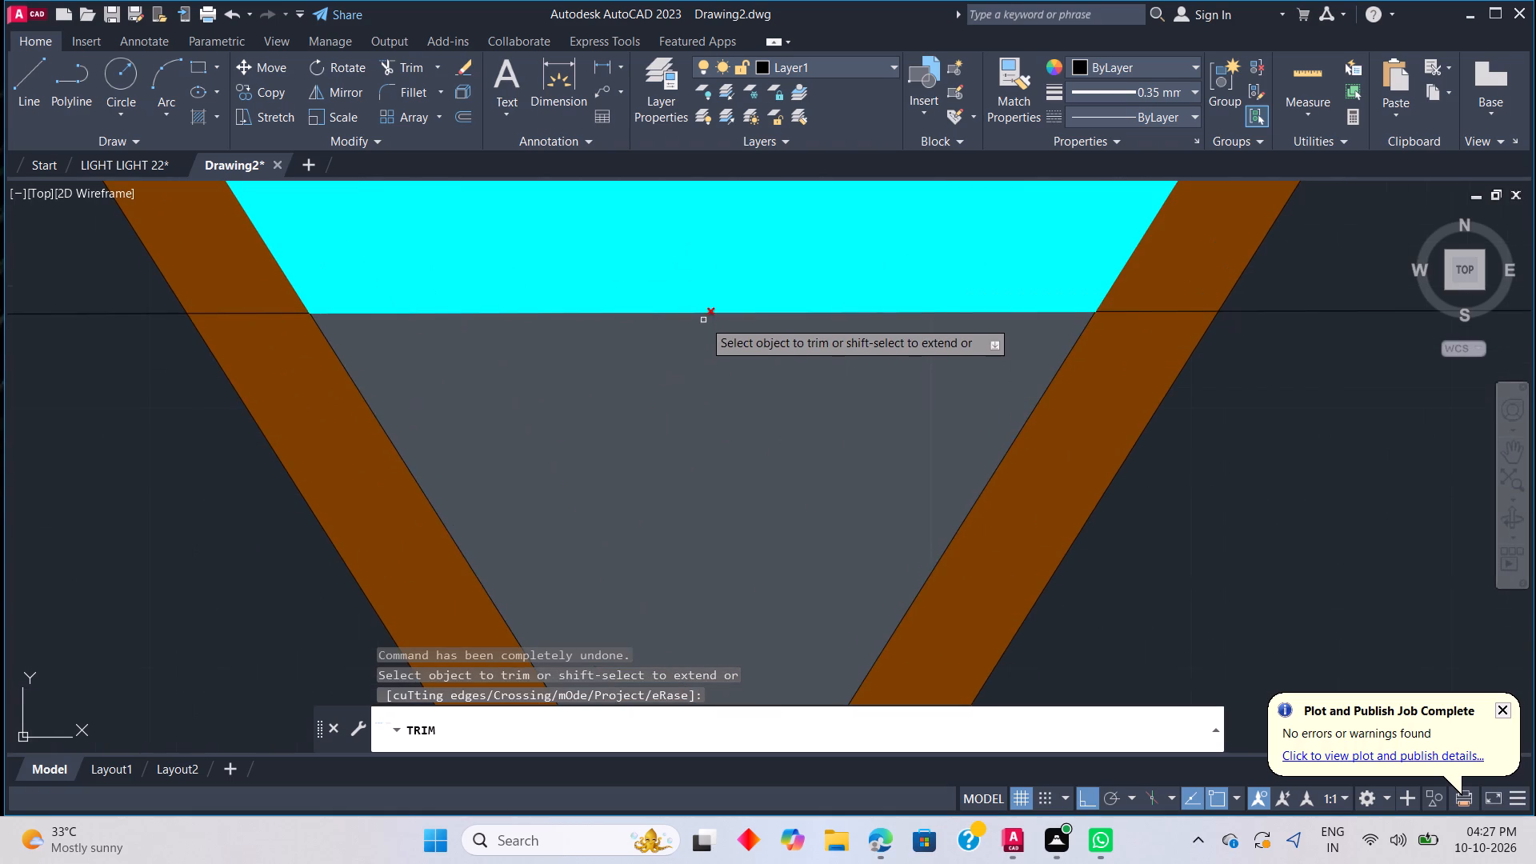
left_click(707, 311)
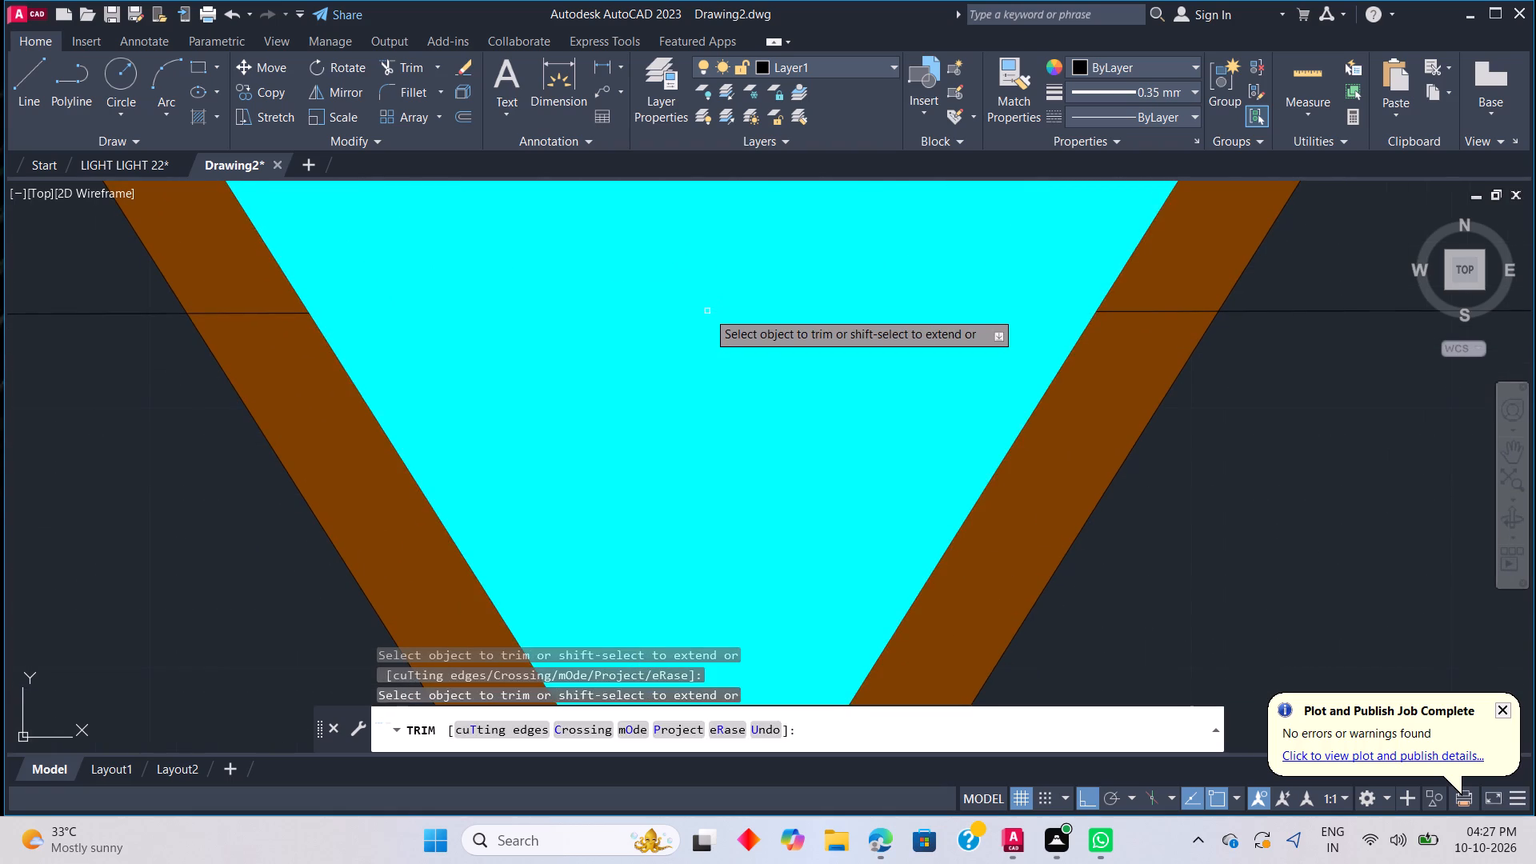
scroll(858, 407, "down", 3)
scroll(922, 386, "up", 3)
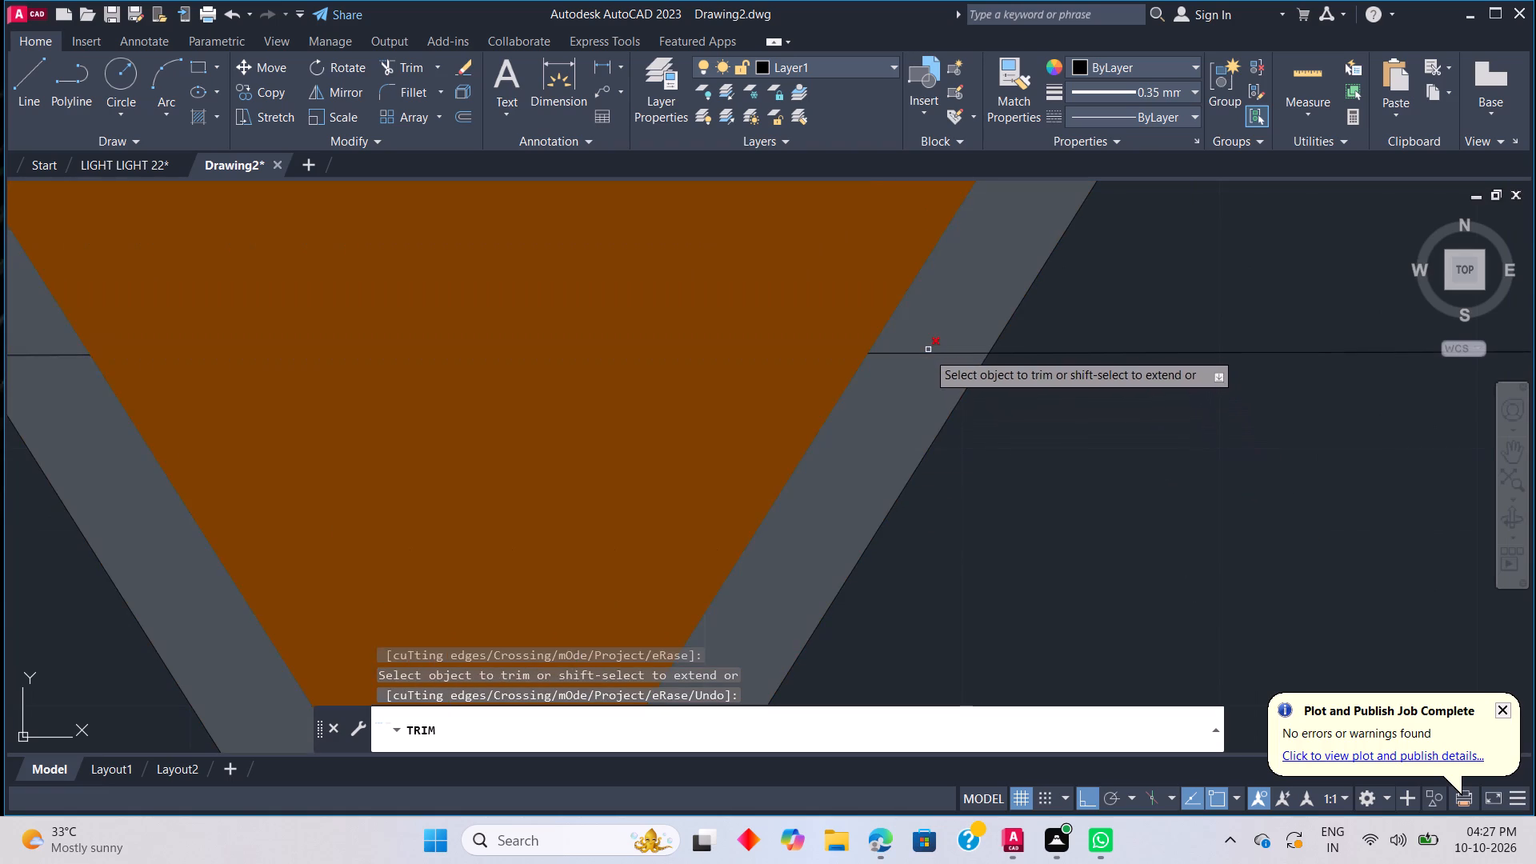
left_click(926, 354)
scroll(563, 385, "down", 3)
scroll(424, 376, "up", 1)
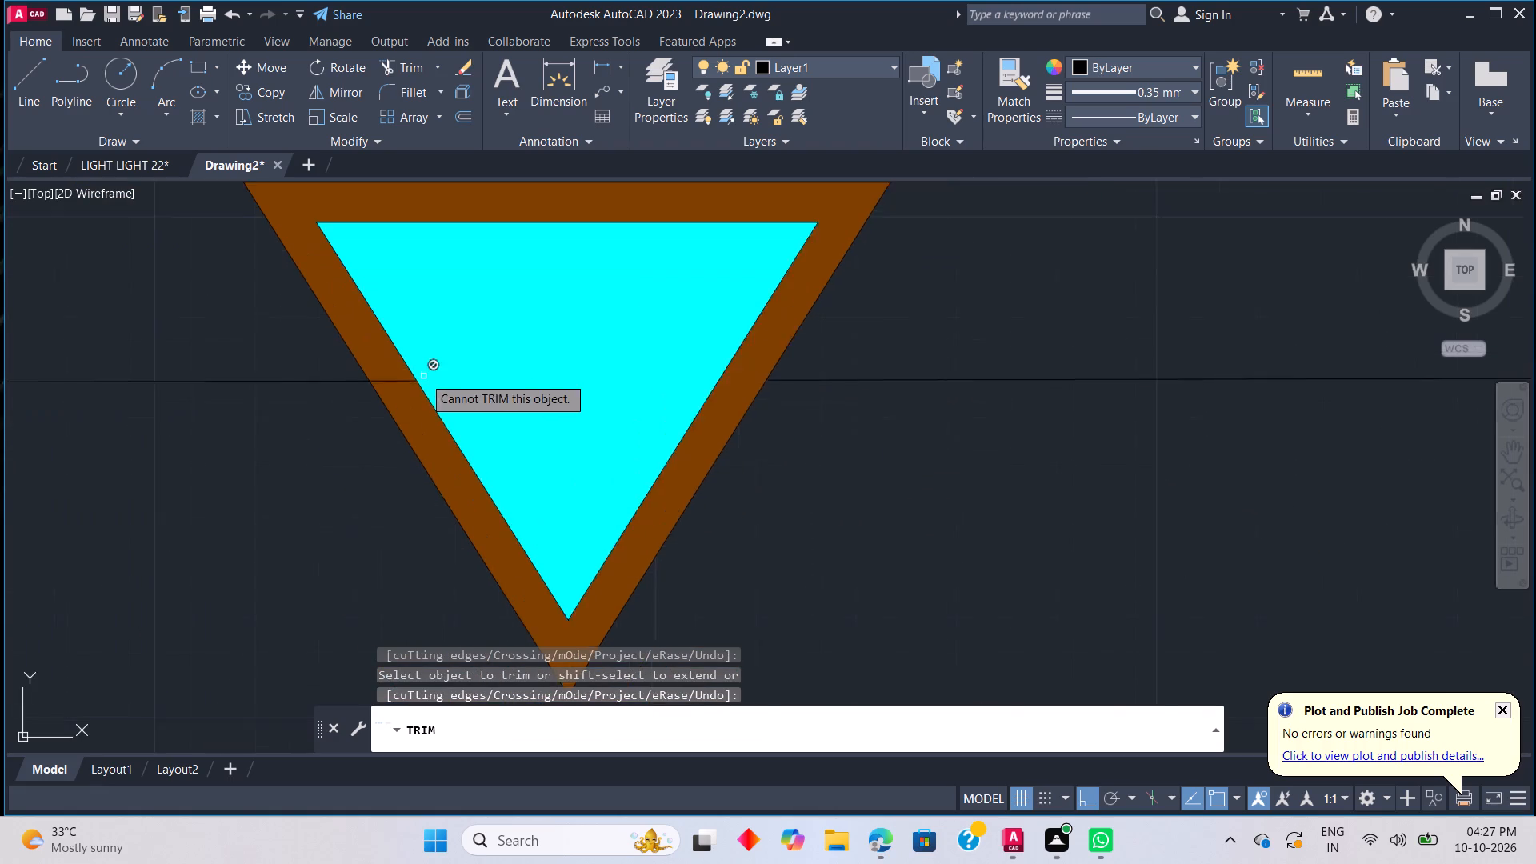
scroll(423, 376, "up", 1)
left_click(402, 384)
scroll(1097, 634, "down", 4)
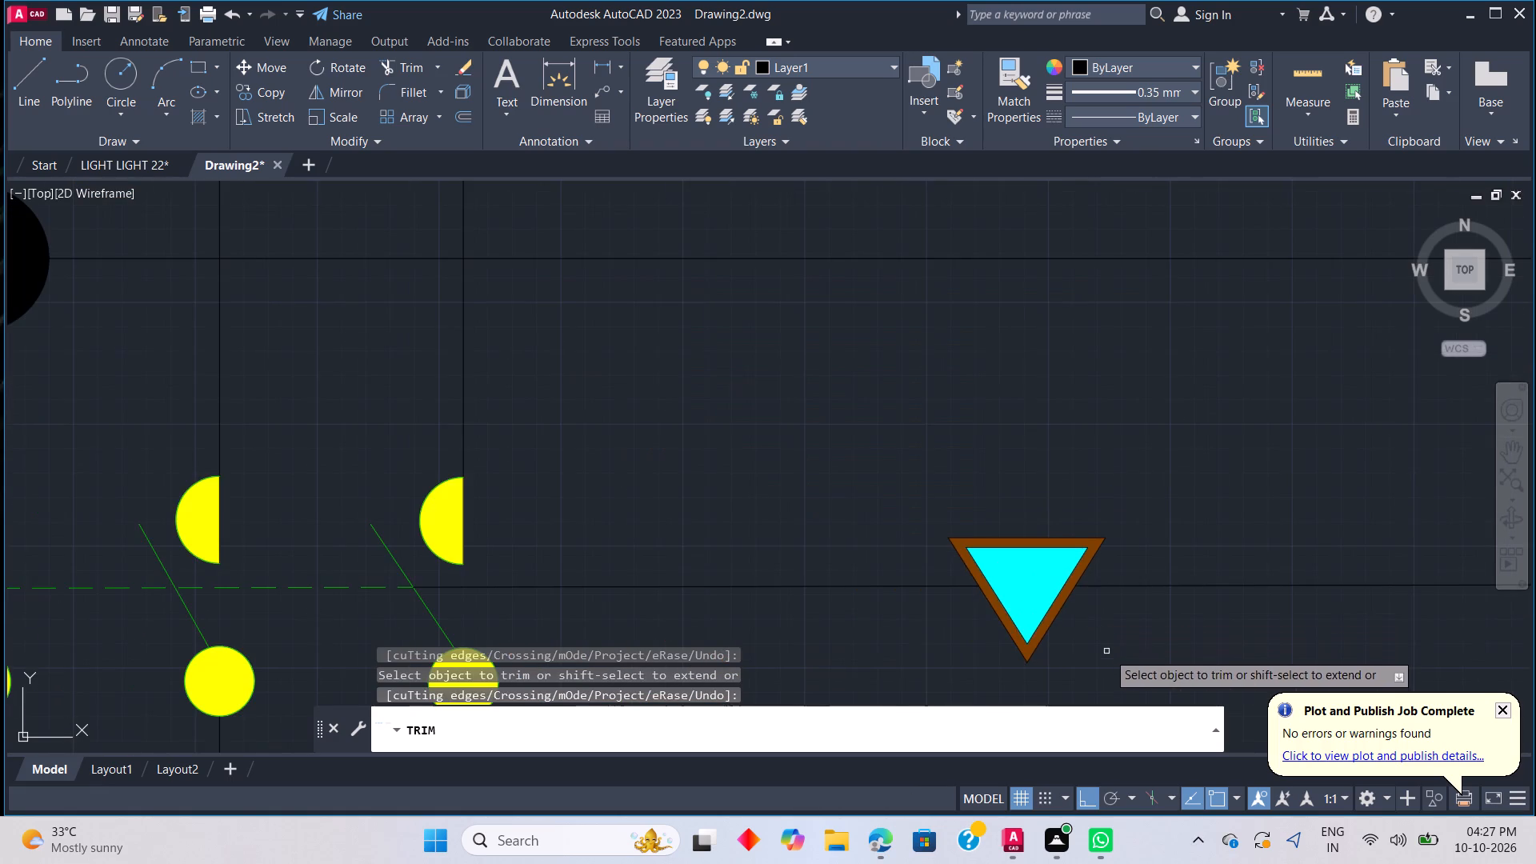
middle_click(1113, 658)
middle_click_drag(1112, 655, 1119, 478)
key("Escape")
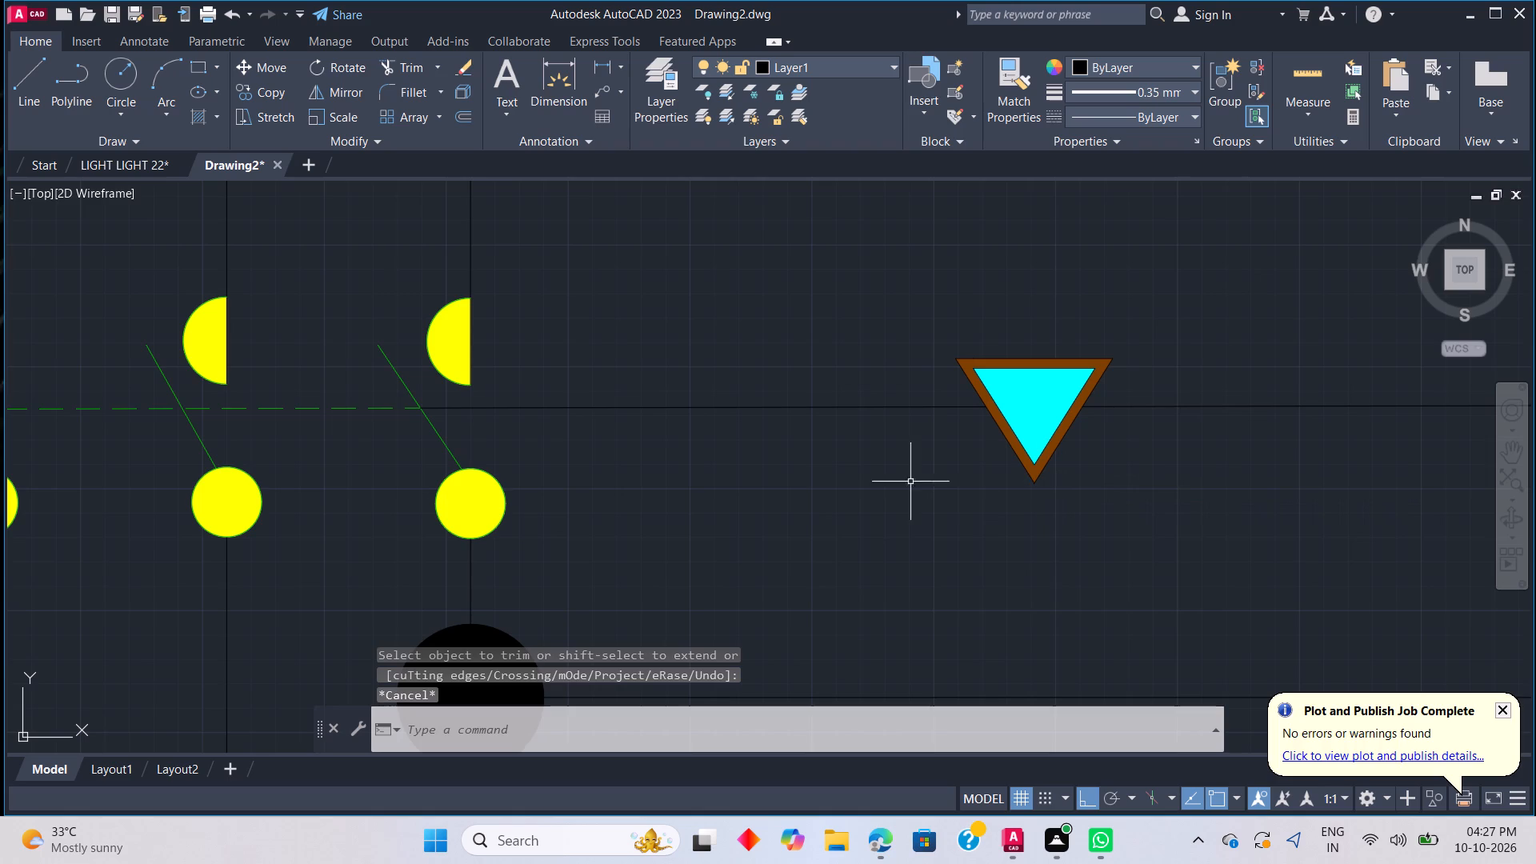
Set the linetype of the link segments on both sides of the triangle to dashed.
left_click(873, 406)
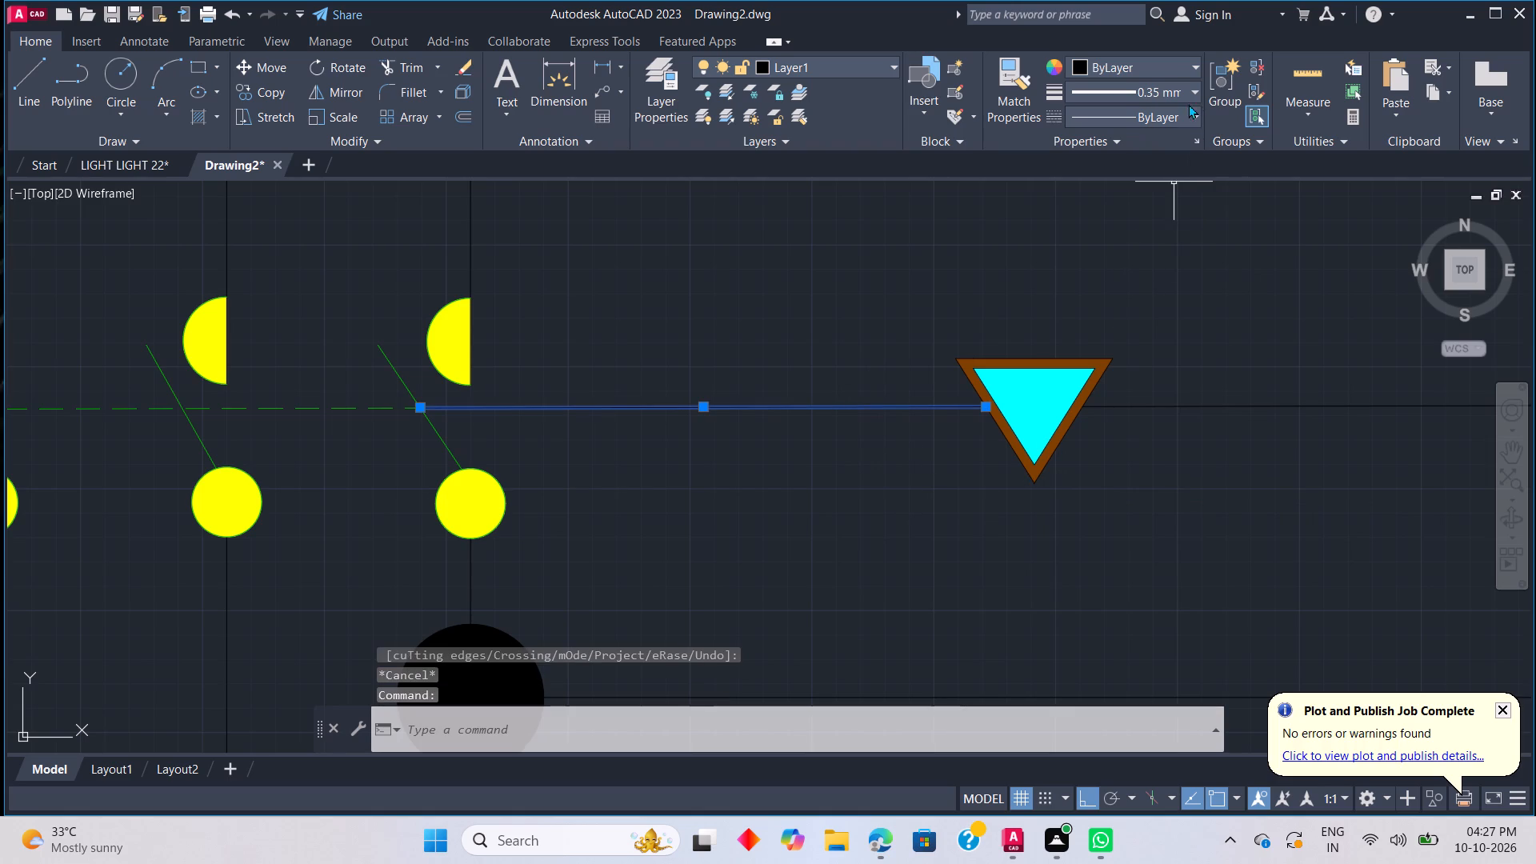
left_click(1189, 117)
left_click(1146, 197)
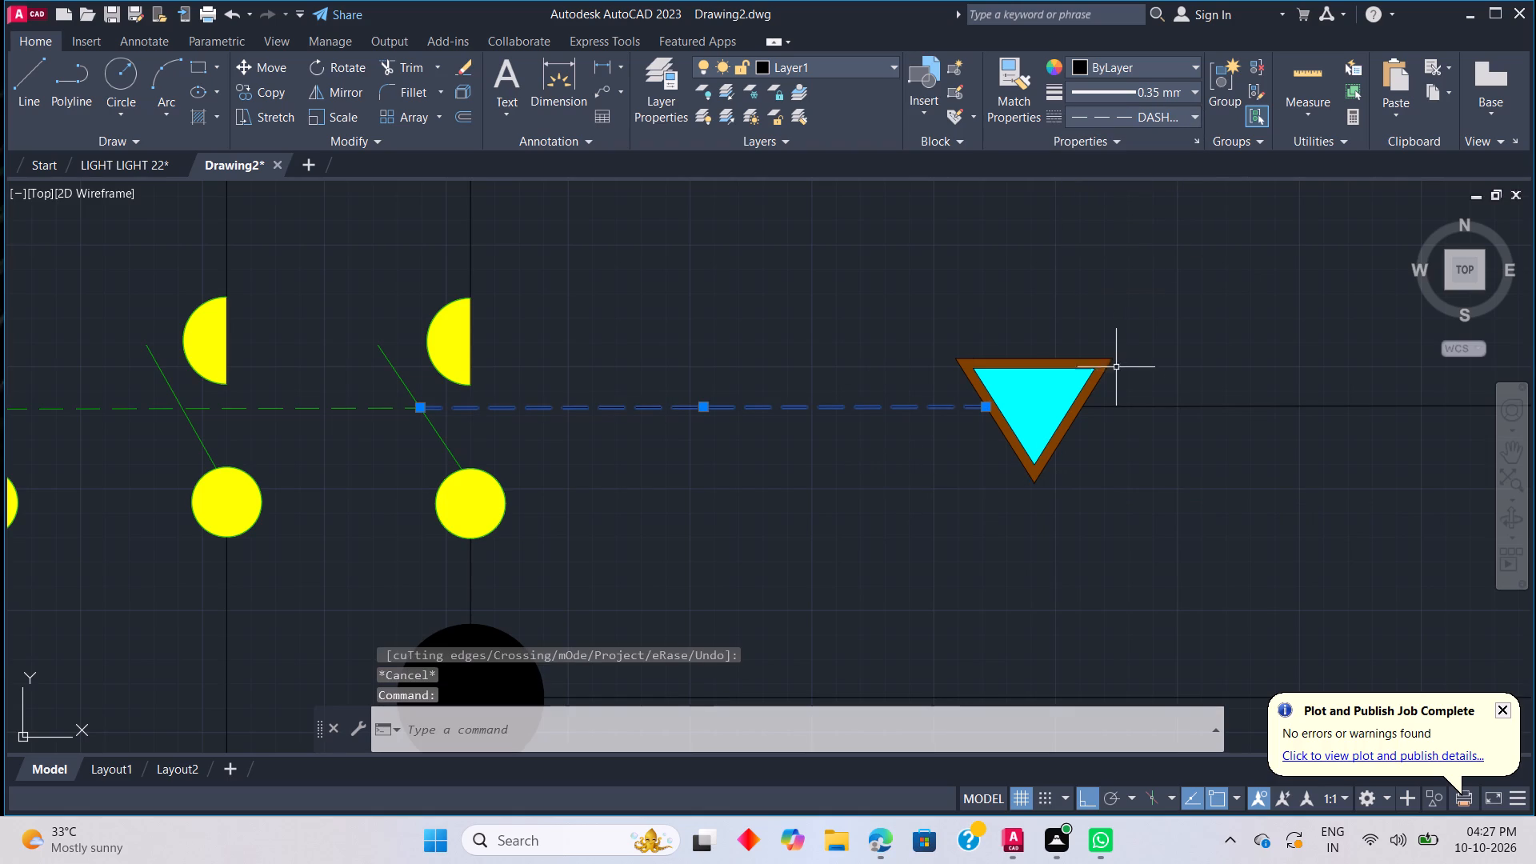
left_click(1156, 404)
left_click(1182, 112)
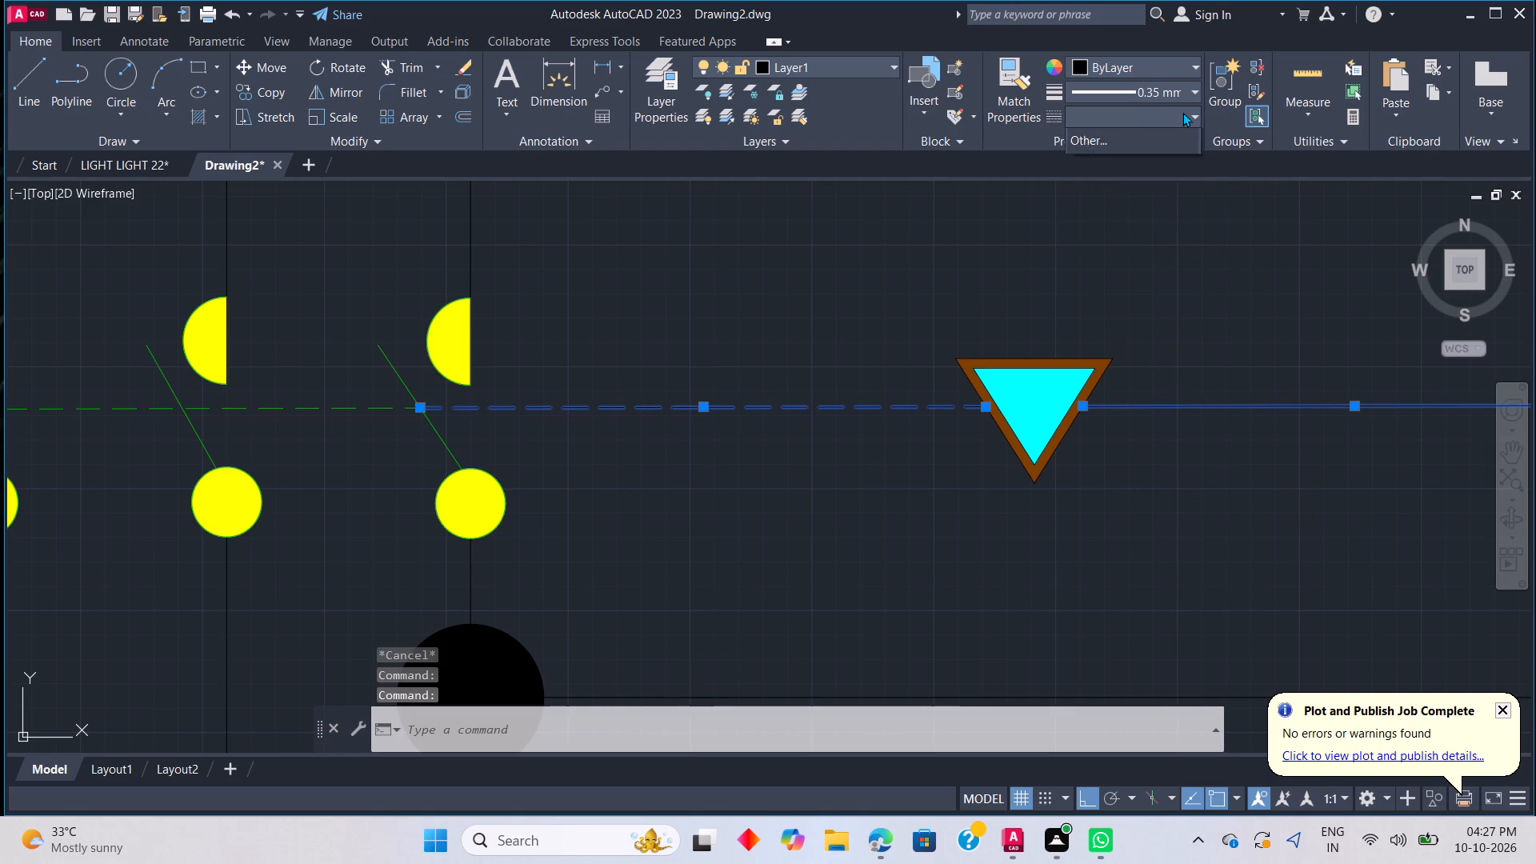
left_click(1152, 206)
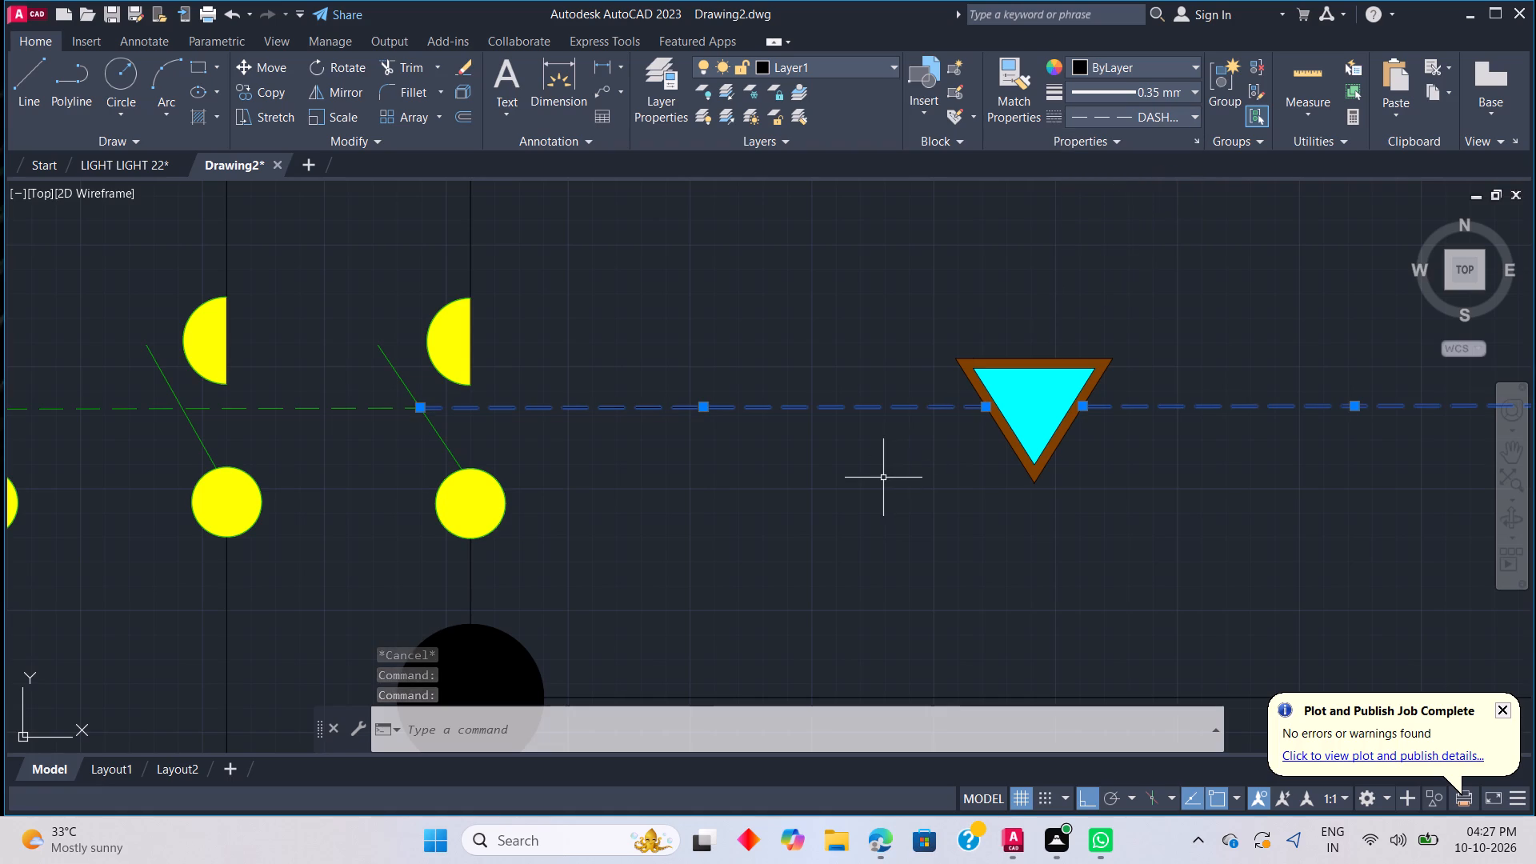
key("Escape")
Move the two dashed link segments on either side of the triangle onto Layer6.
left_click(862, 405)
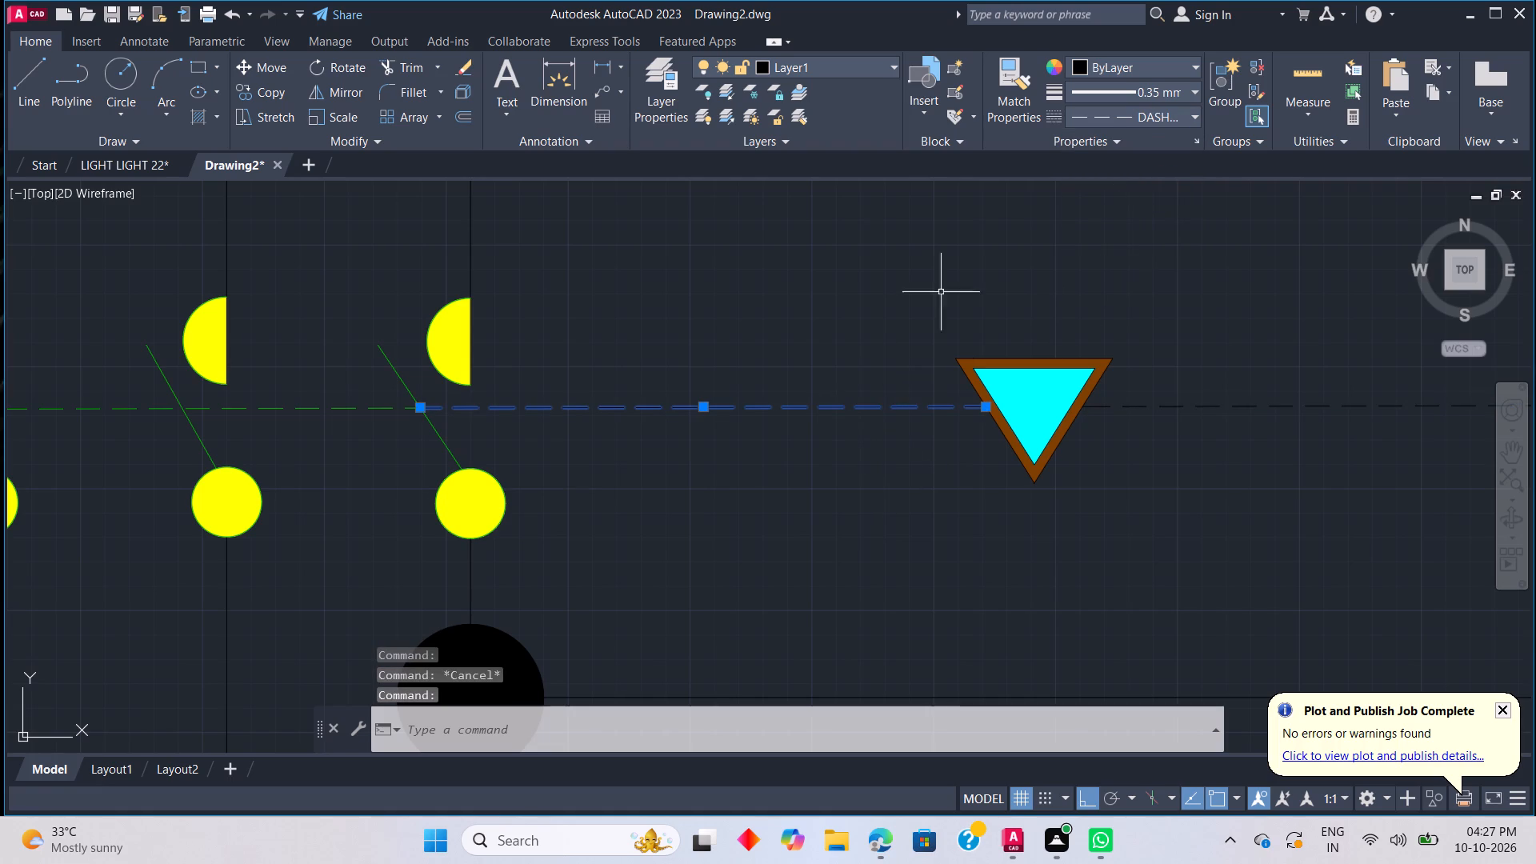
left_click(866, 62)
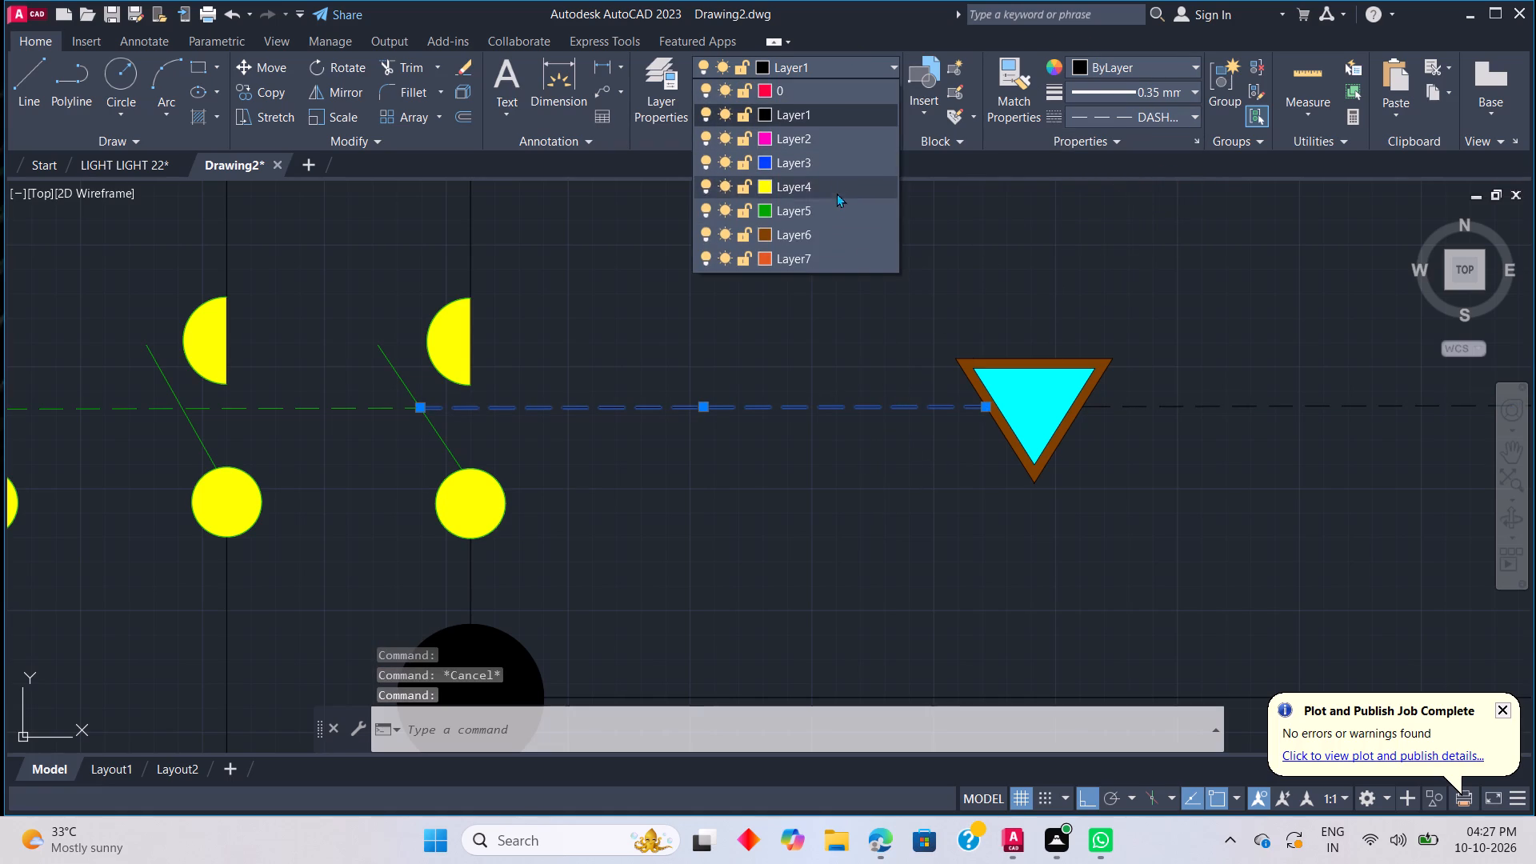
left_click(822, 239)
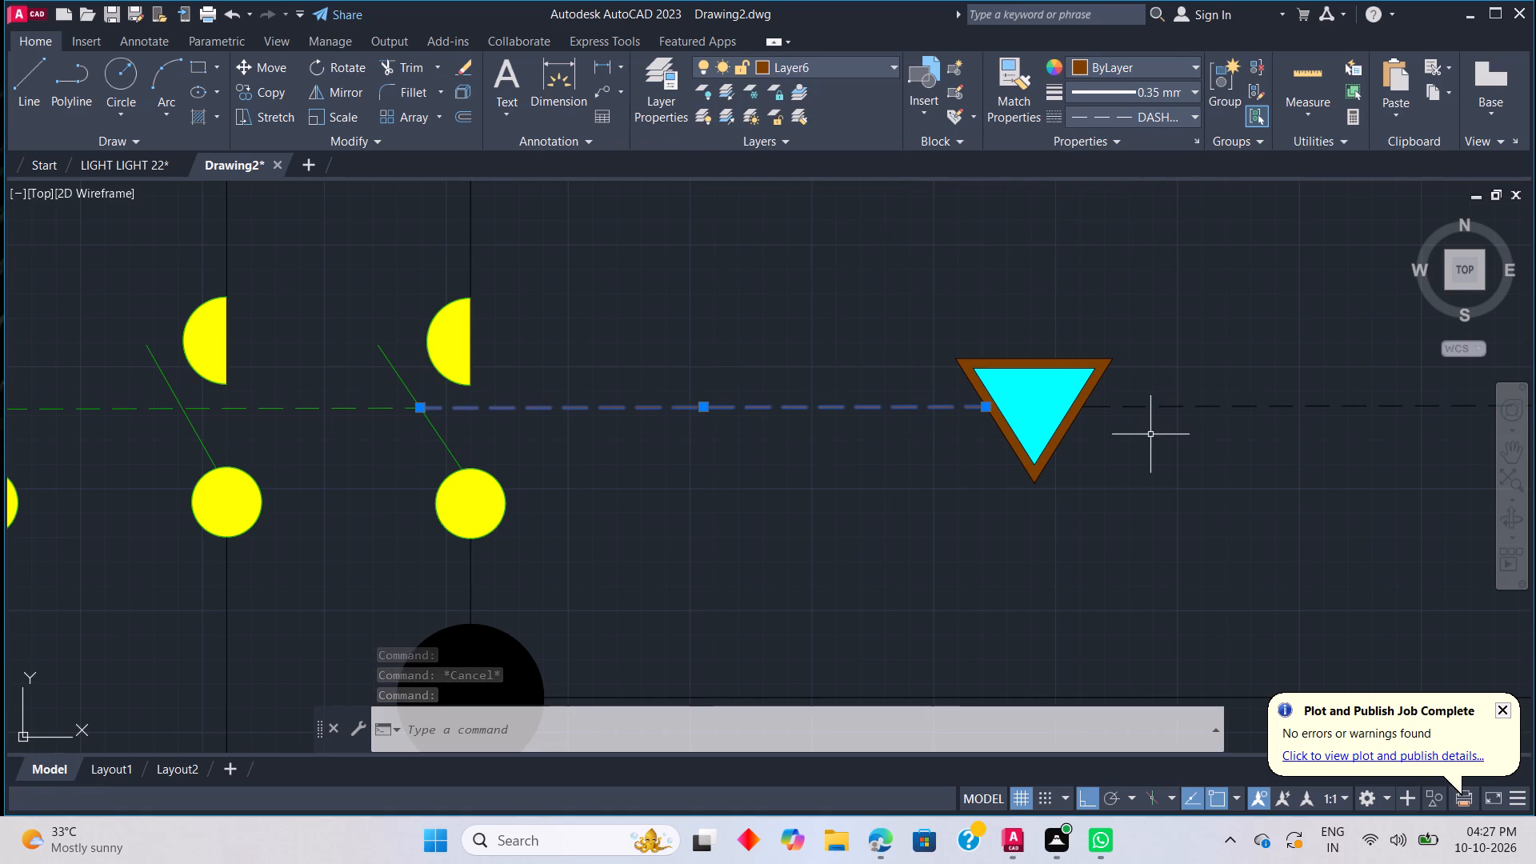
key("1")
key("Escape")
left_click(1159, 406)
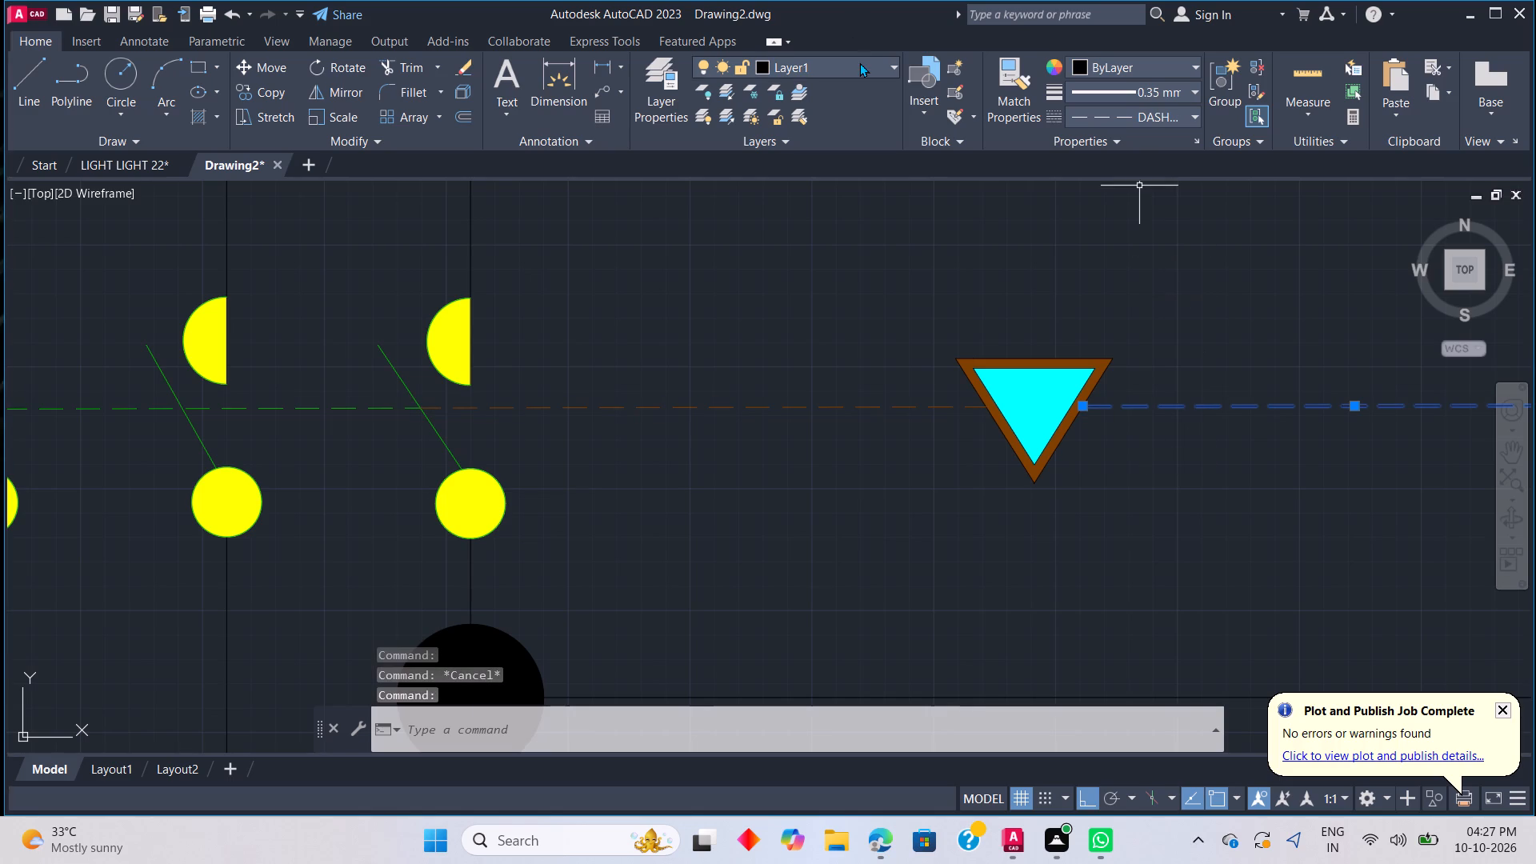
left_click(858, 62)
left_click(834, 229)
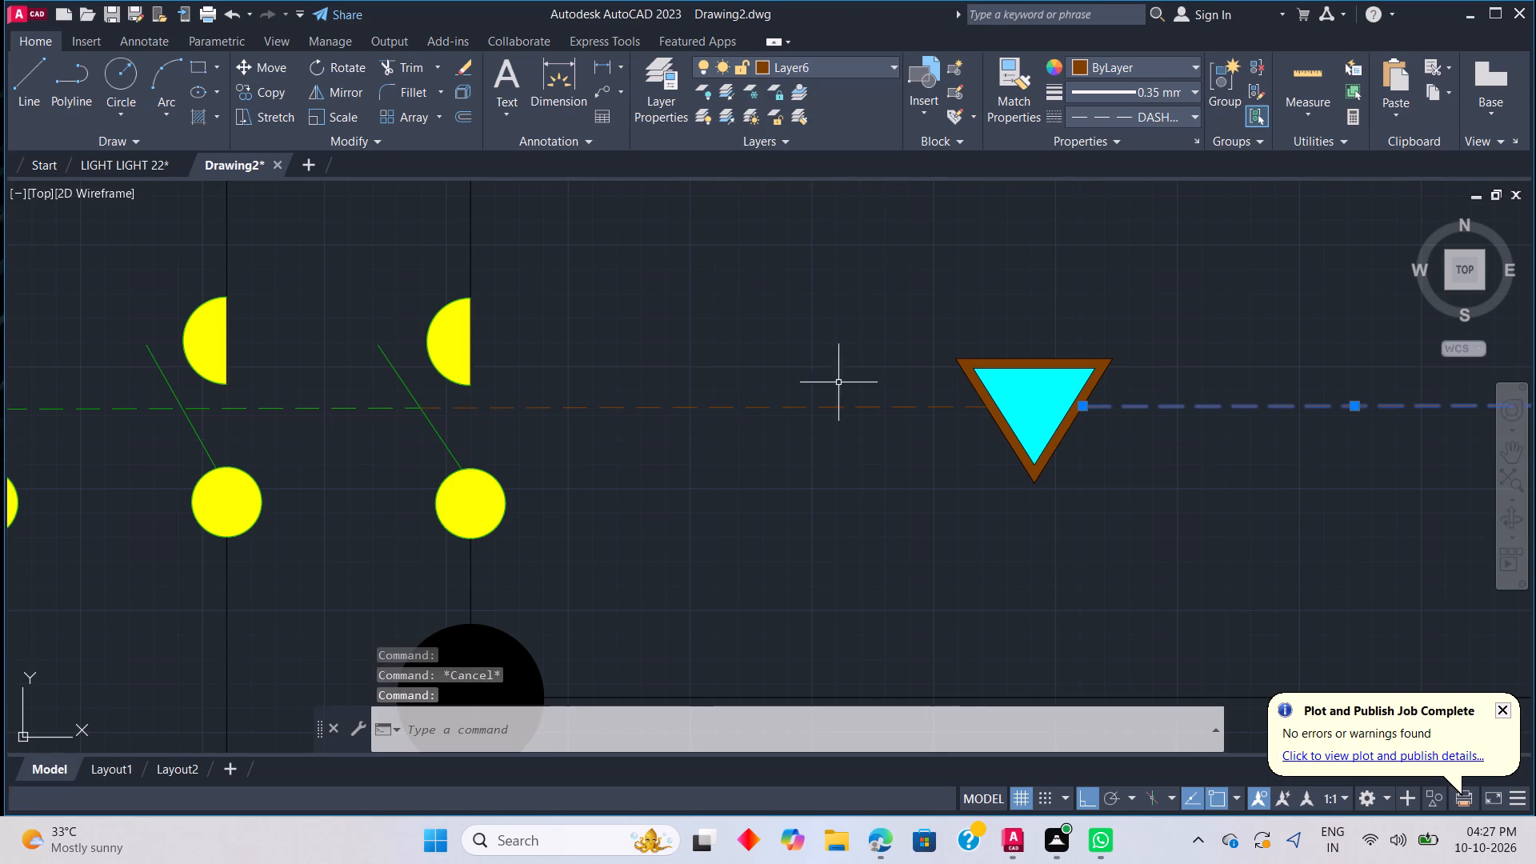
left_click(826, 490)
key("Escape")
key("Escape")
key("Escape")
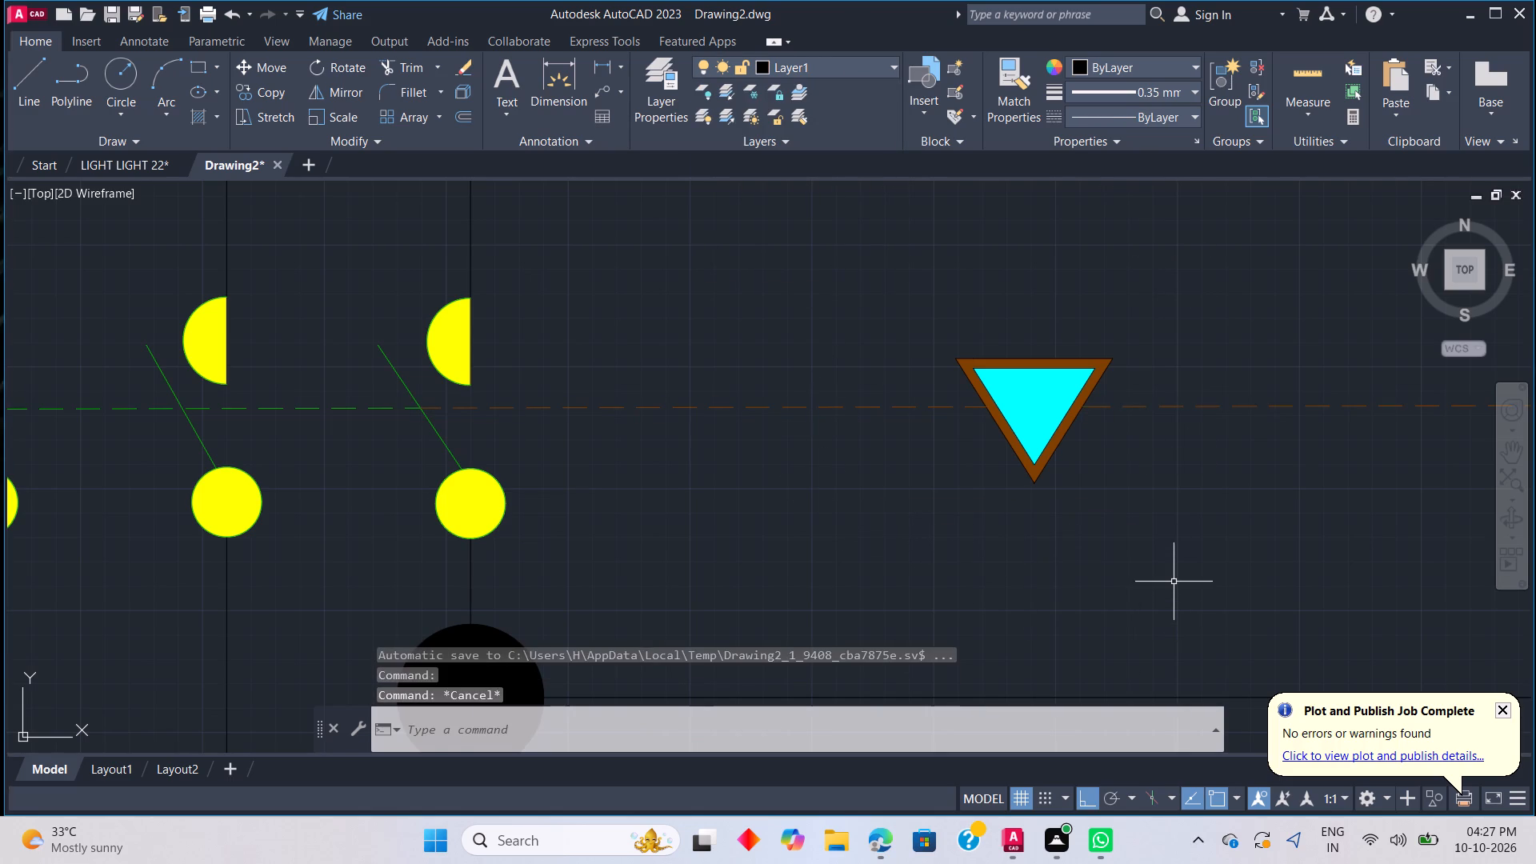
Draw a horizontal line about 10 units long from the brown link's end on the first blue blade to the third blue blade.
scroll(1171, 584, "down", 4)
scroll(1189, 590, "up", 2)
middle_click_drag(1210, 506, 881, 430)
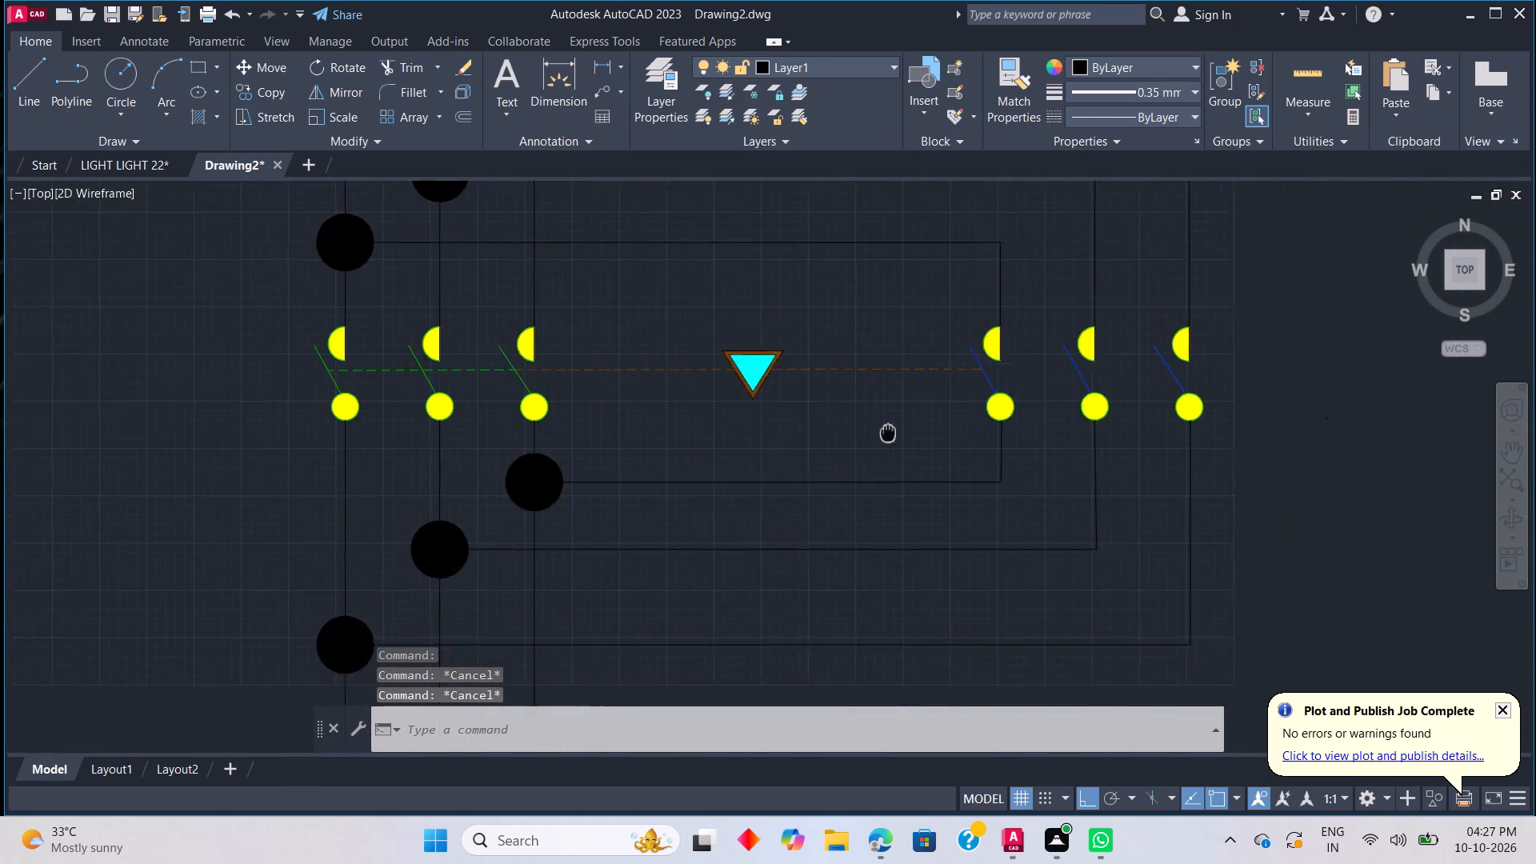
middle_click_drag(881, 430, 749, 397)
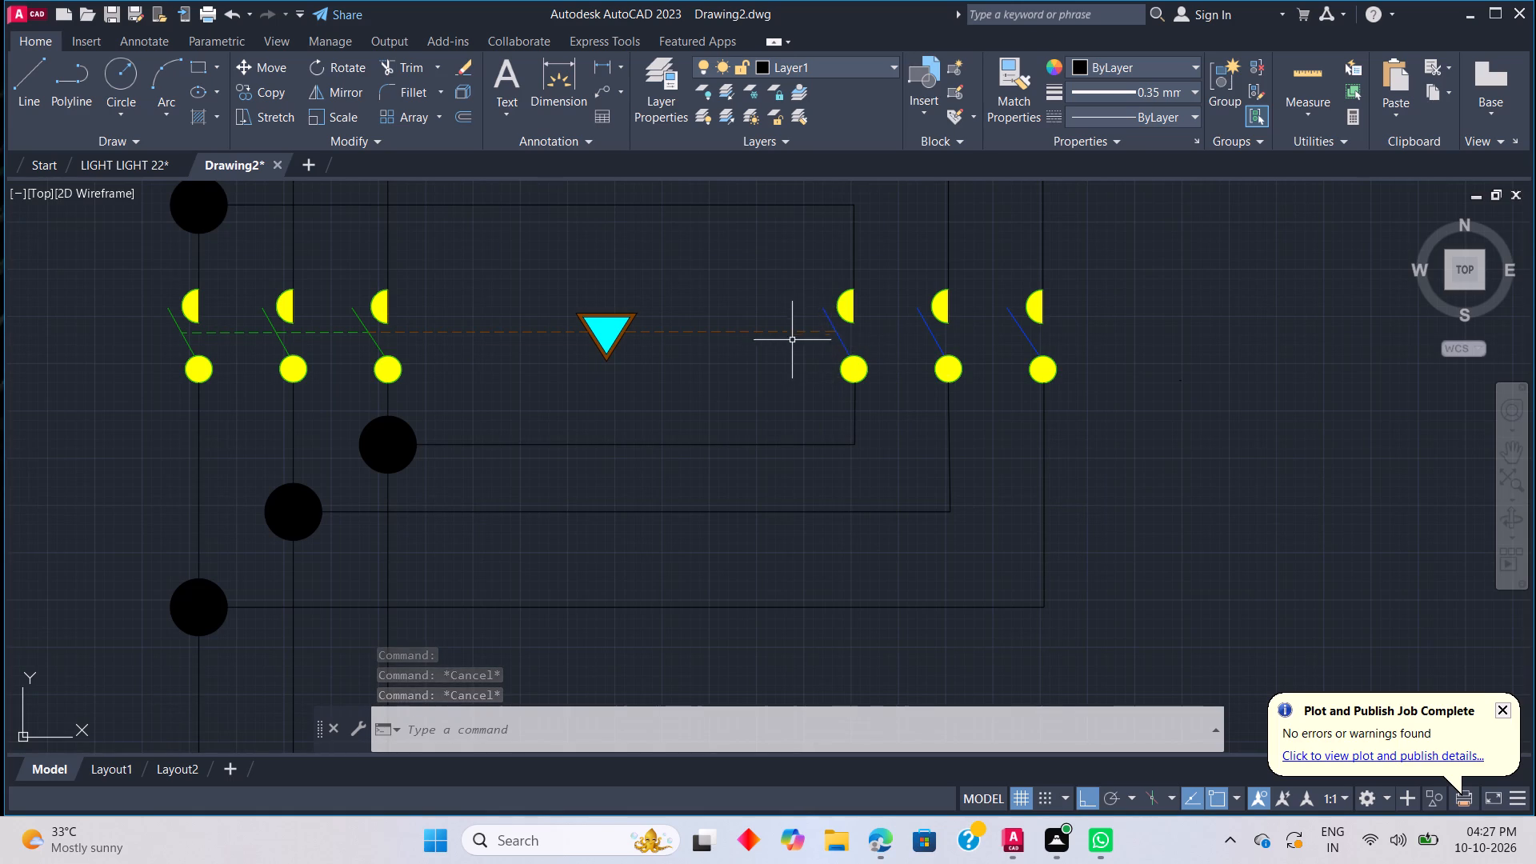
scroll(760, 334, "up", 1)
scroll(930, 359, "down", 2)
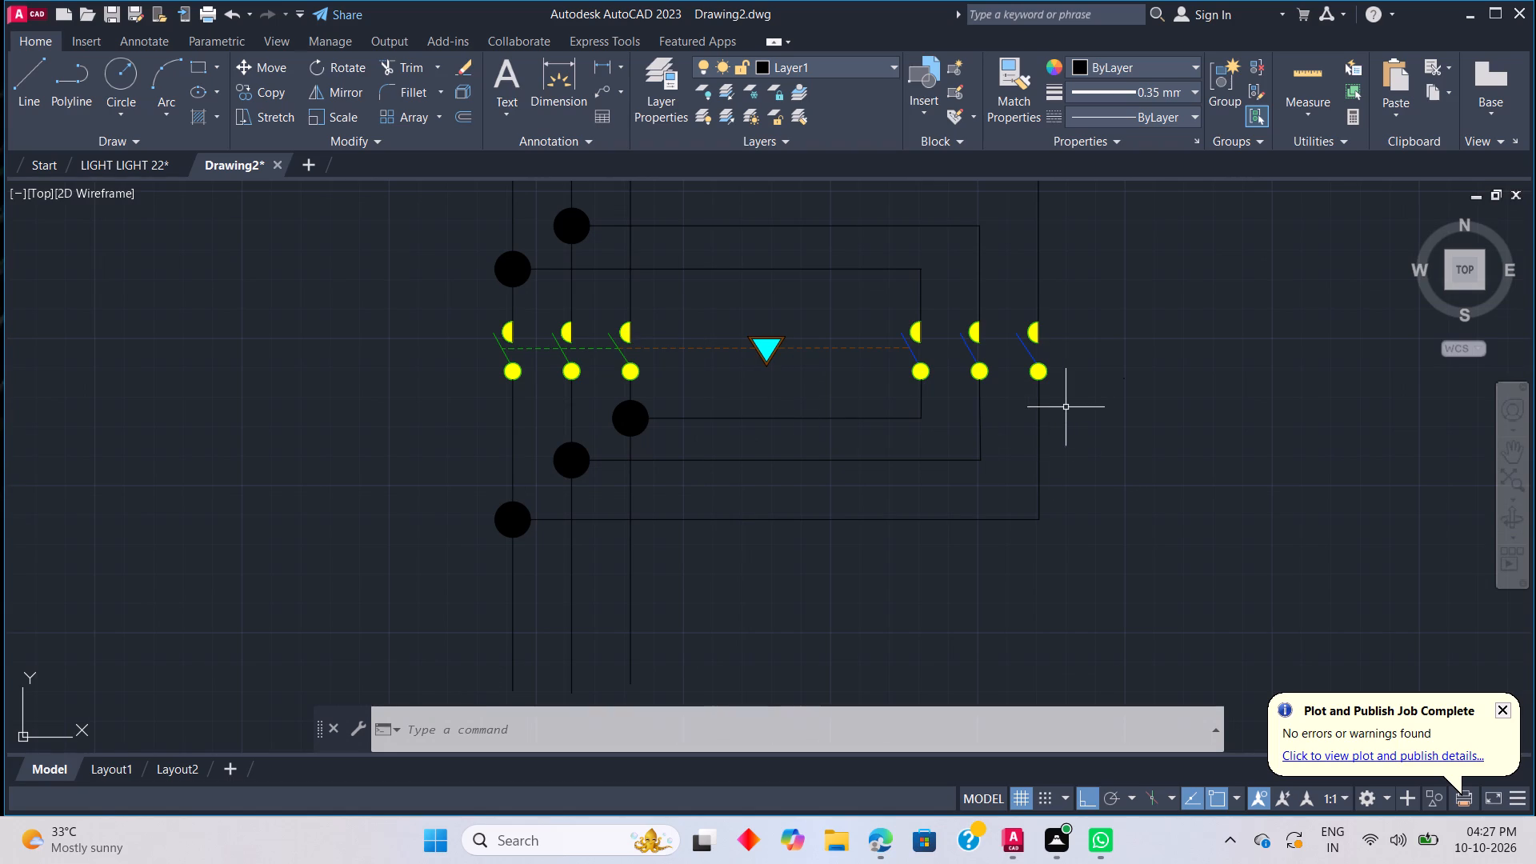
scroll(1006, 383, "up", 2)
type("L")
key("space")
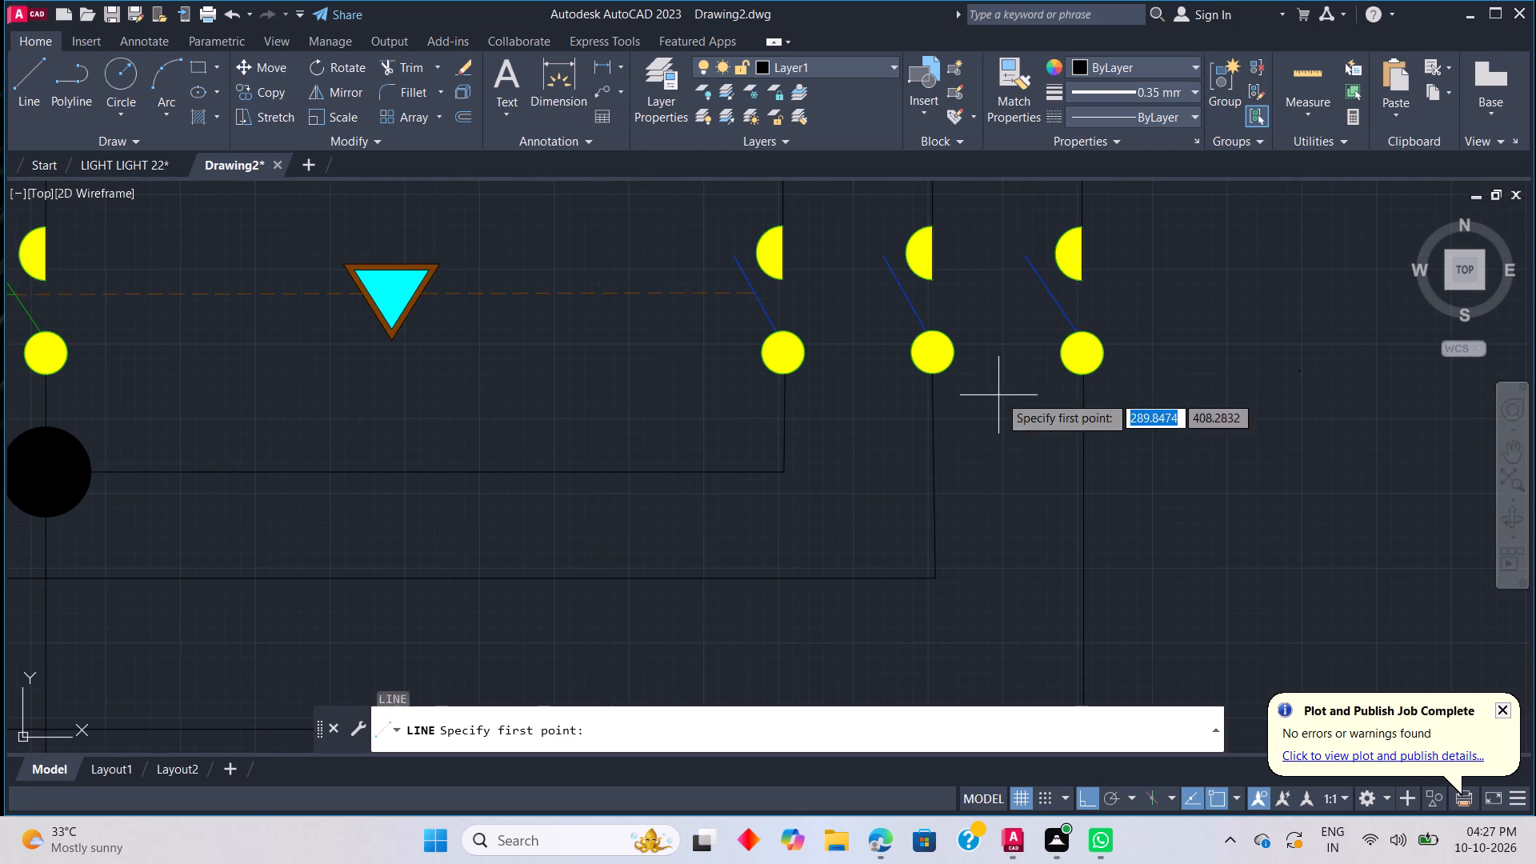
left_click(749, 291)
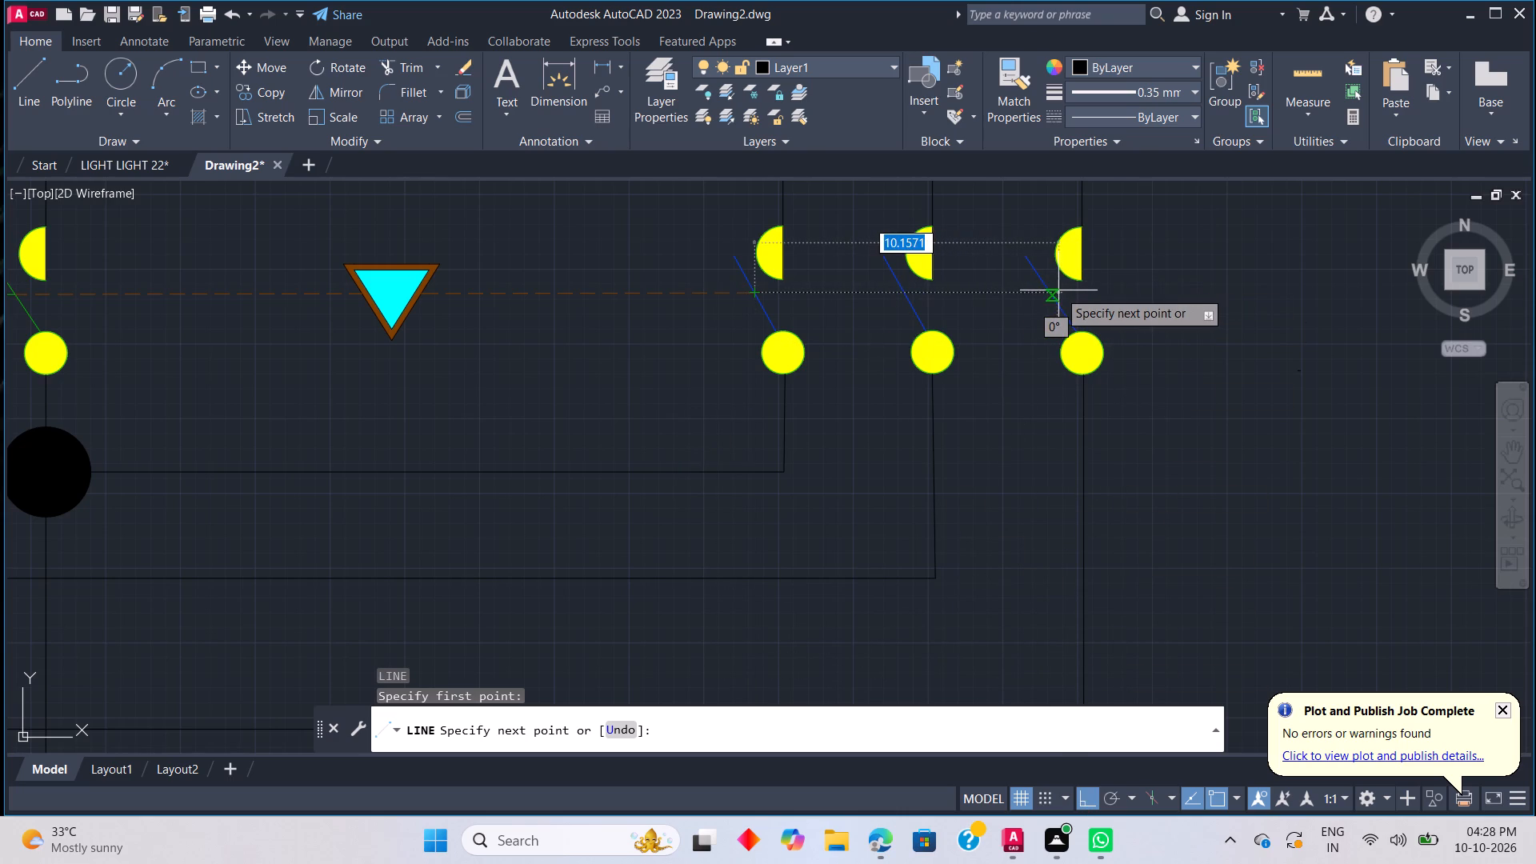
scroll(1052, 290, "up", 3)
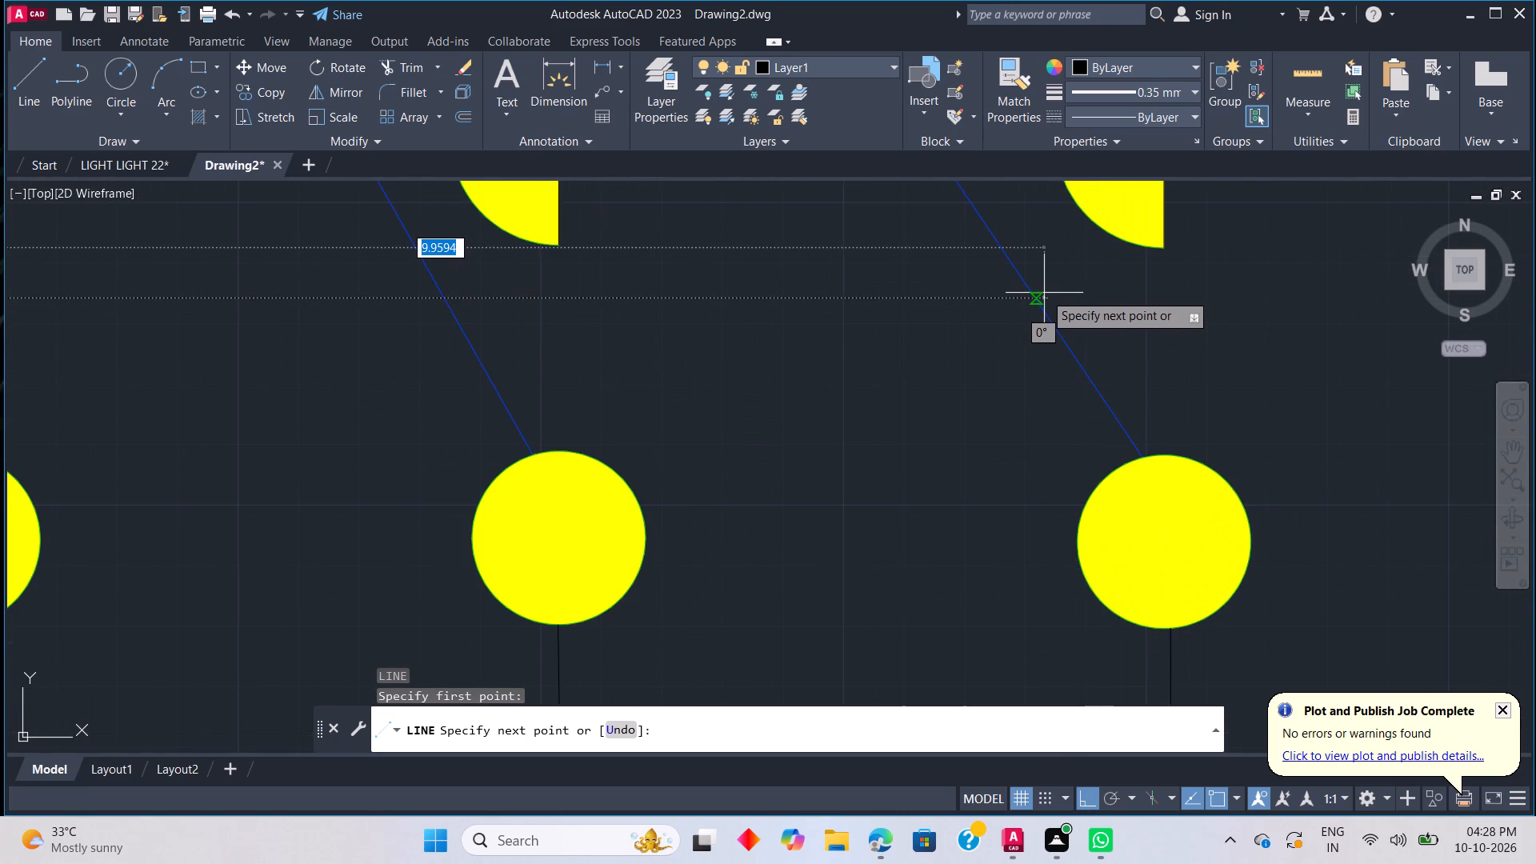
left_click(1044, 293)
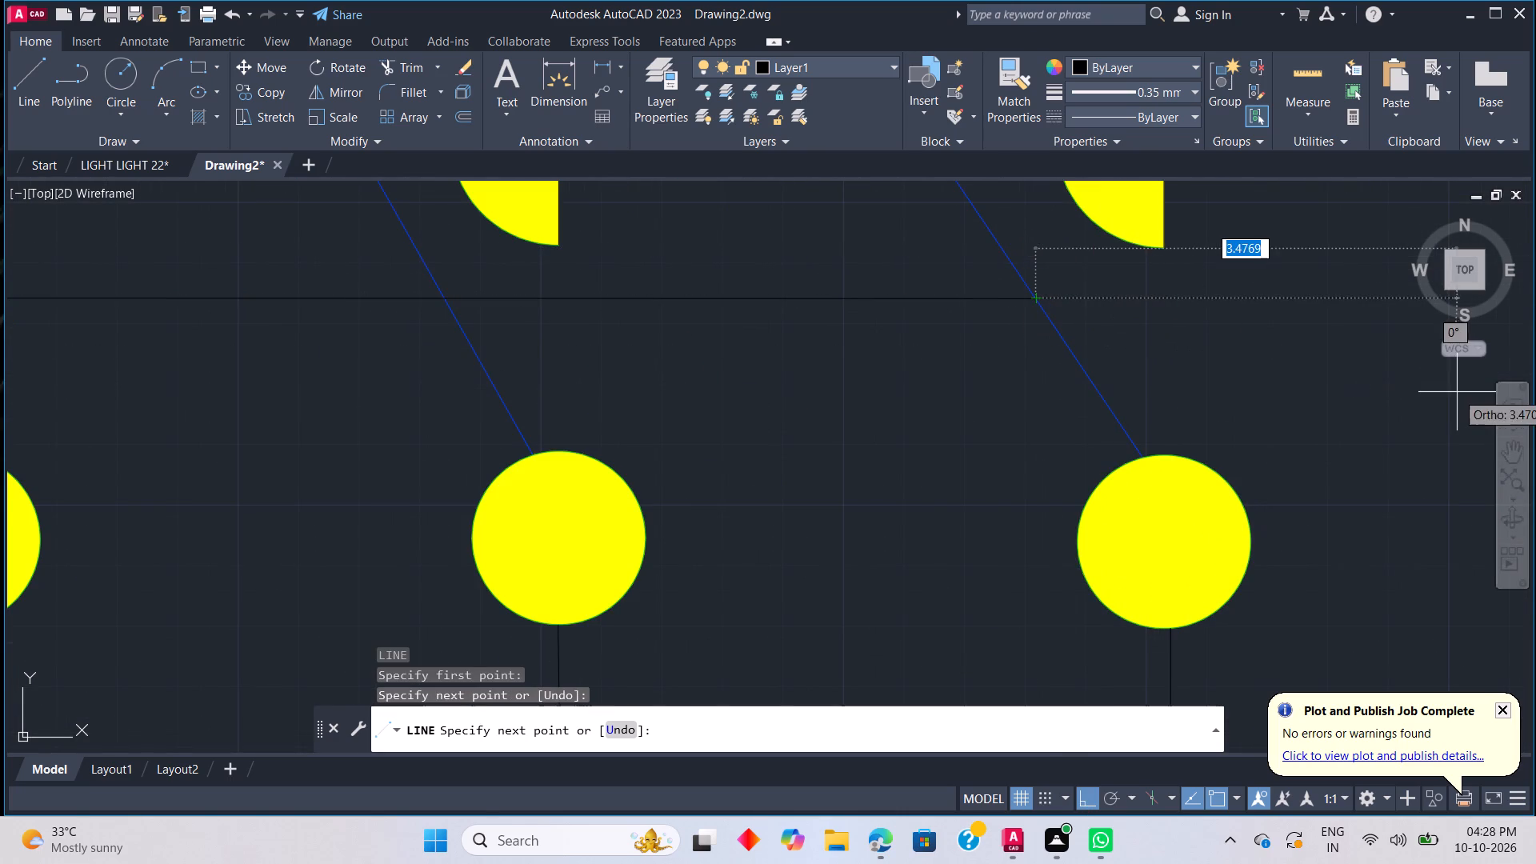
key("Escape")
Set the linetype of the new link line across the blue blades to DASHED and move it onto Layer3.
scroll(1111, 383, "down", 3)
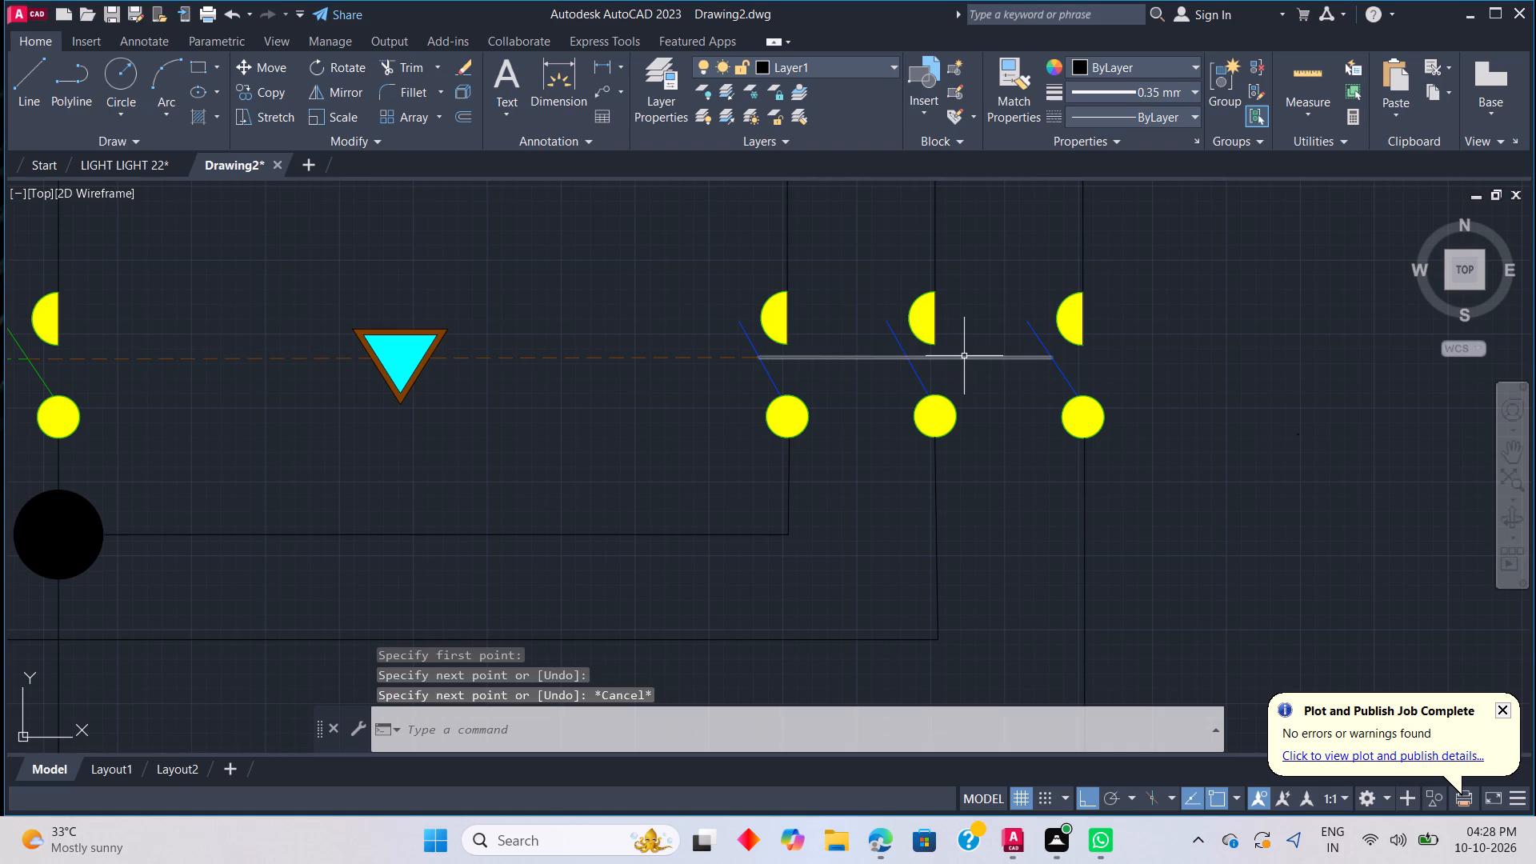
left_click(963, 357)
left_click(1190, 116)
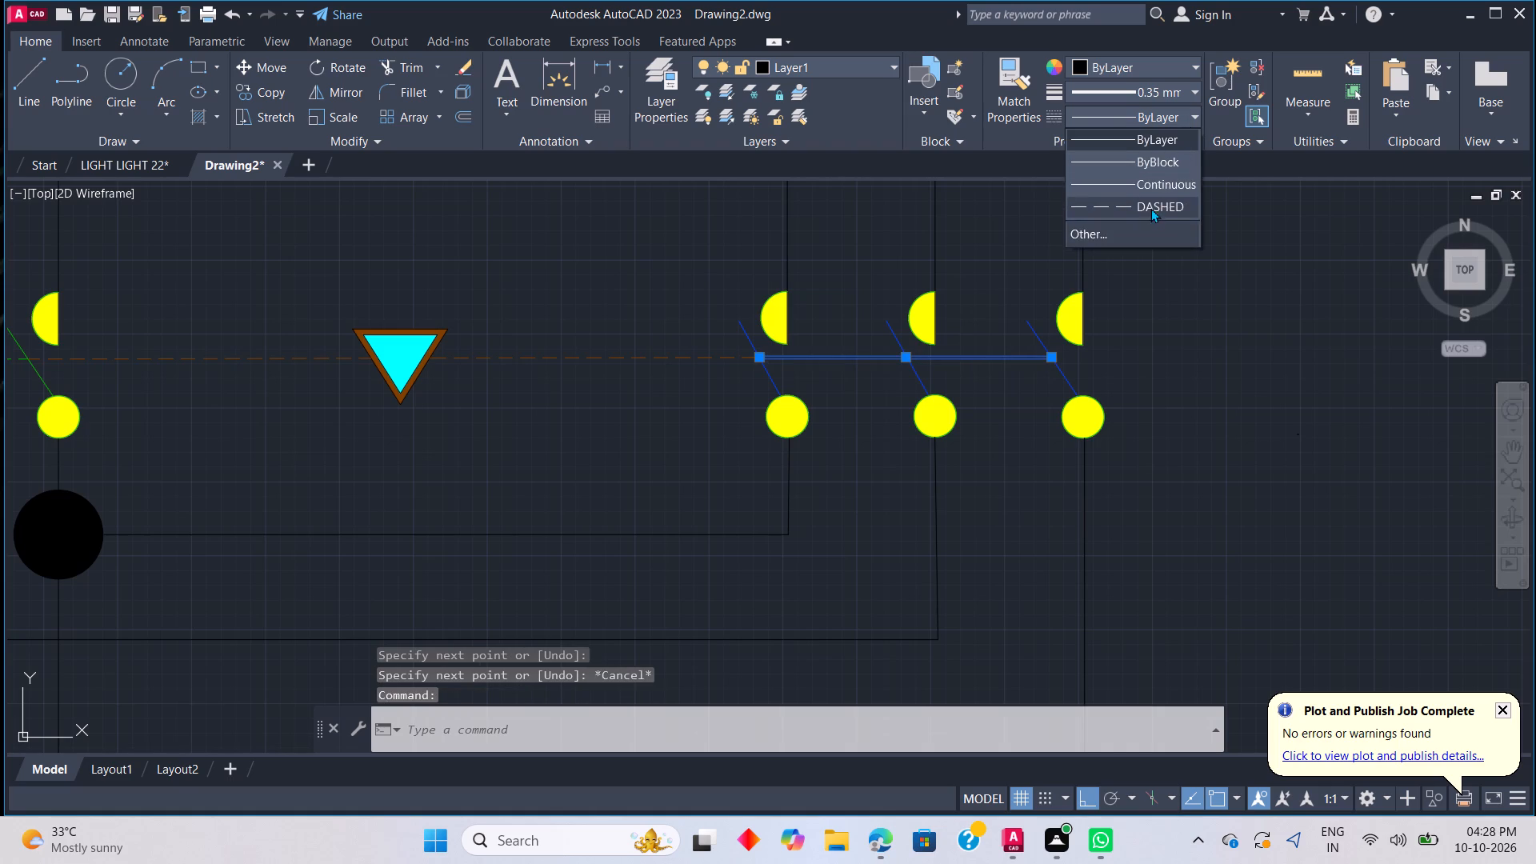
left_click(1150, 201)
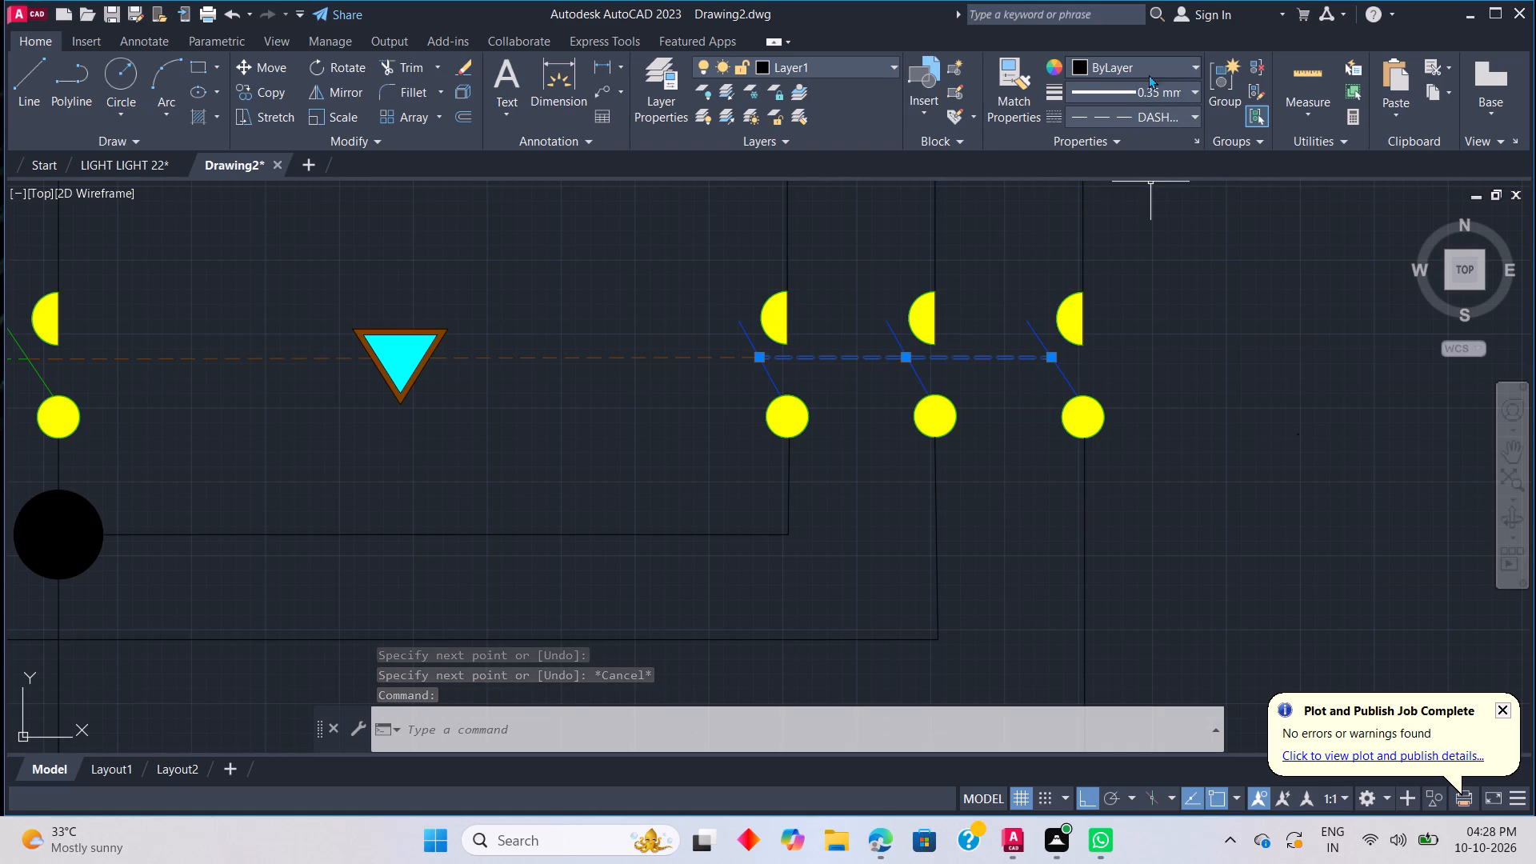
left_click(841, 67)
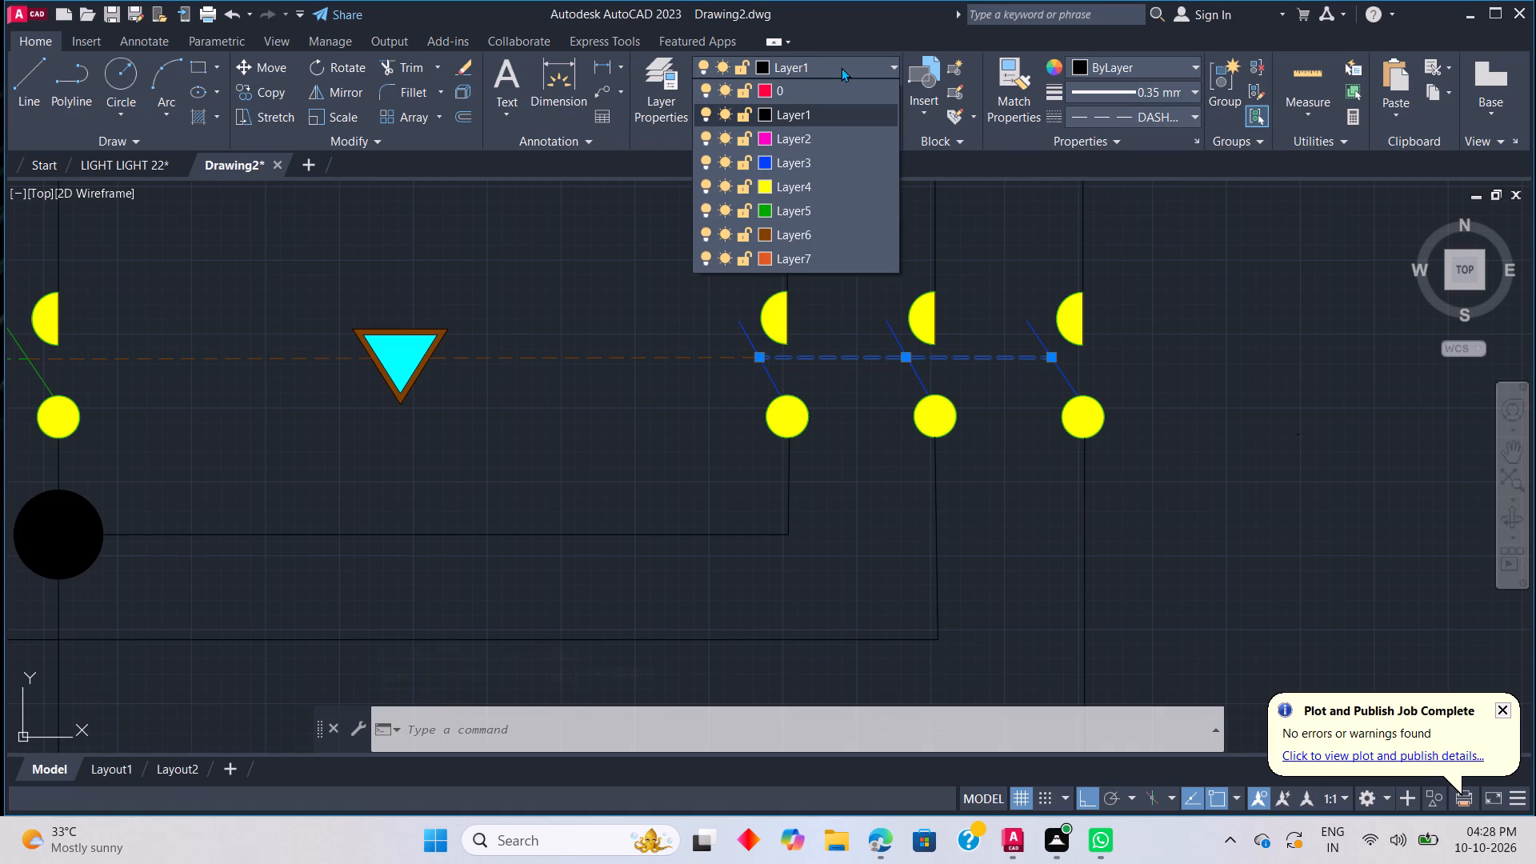
left_click(826, 158)
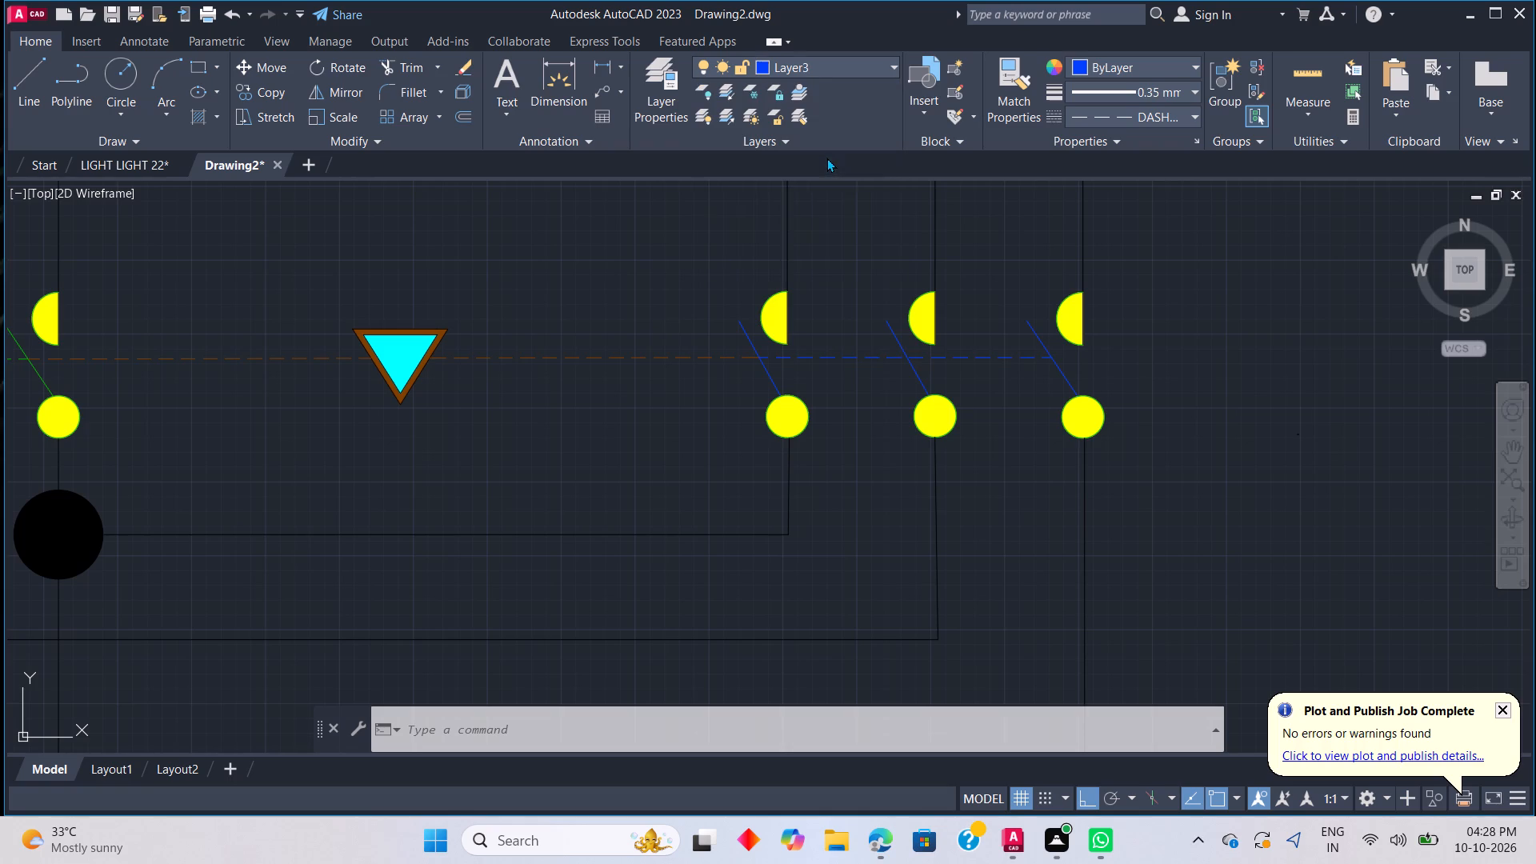
key("Escape")
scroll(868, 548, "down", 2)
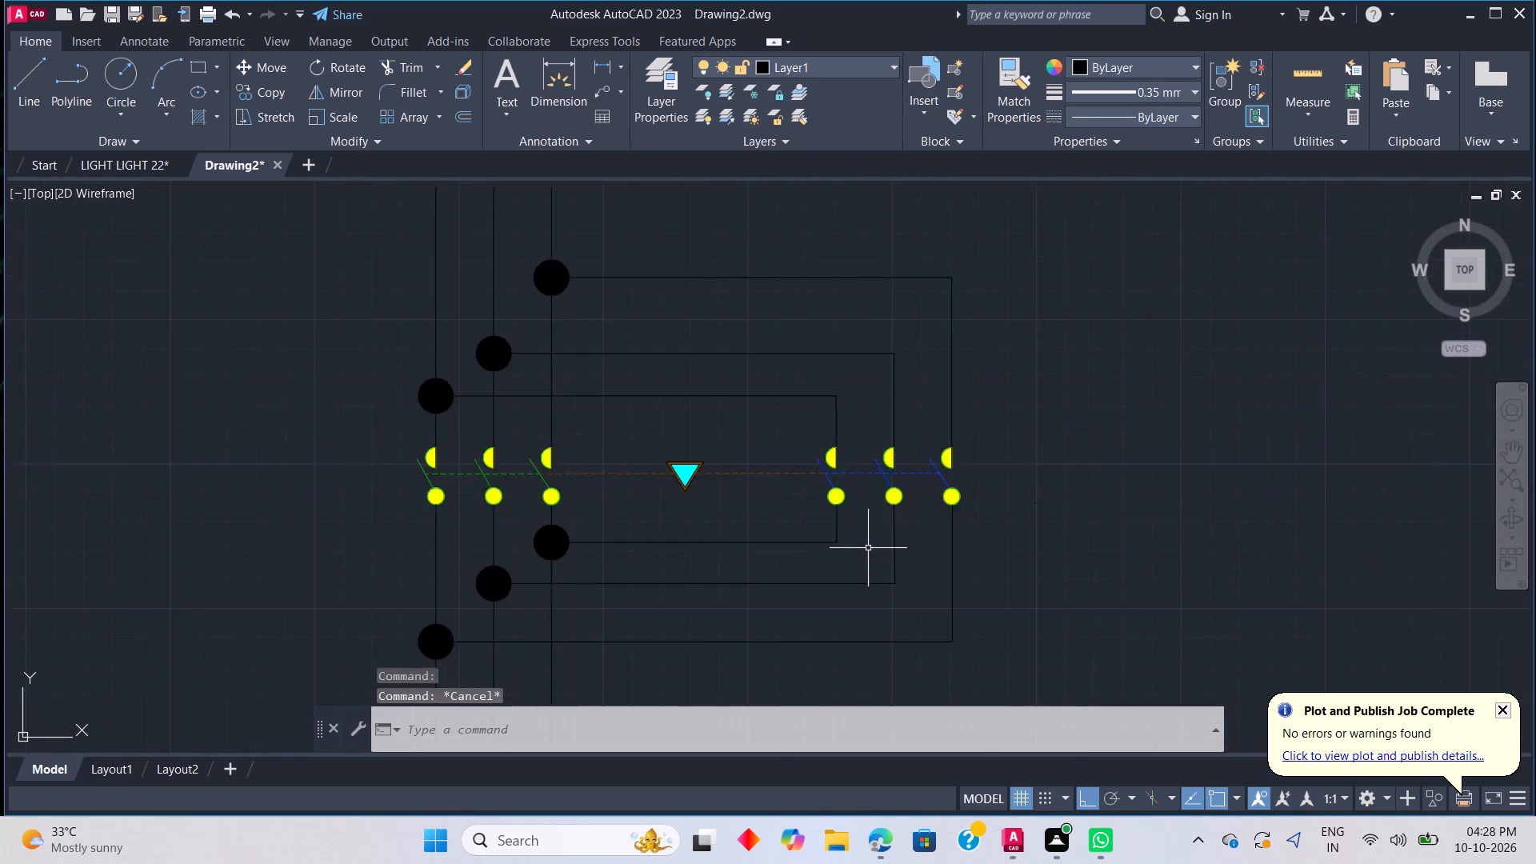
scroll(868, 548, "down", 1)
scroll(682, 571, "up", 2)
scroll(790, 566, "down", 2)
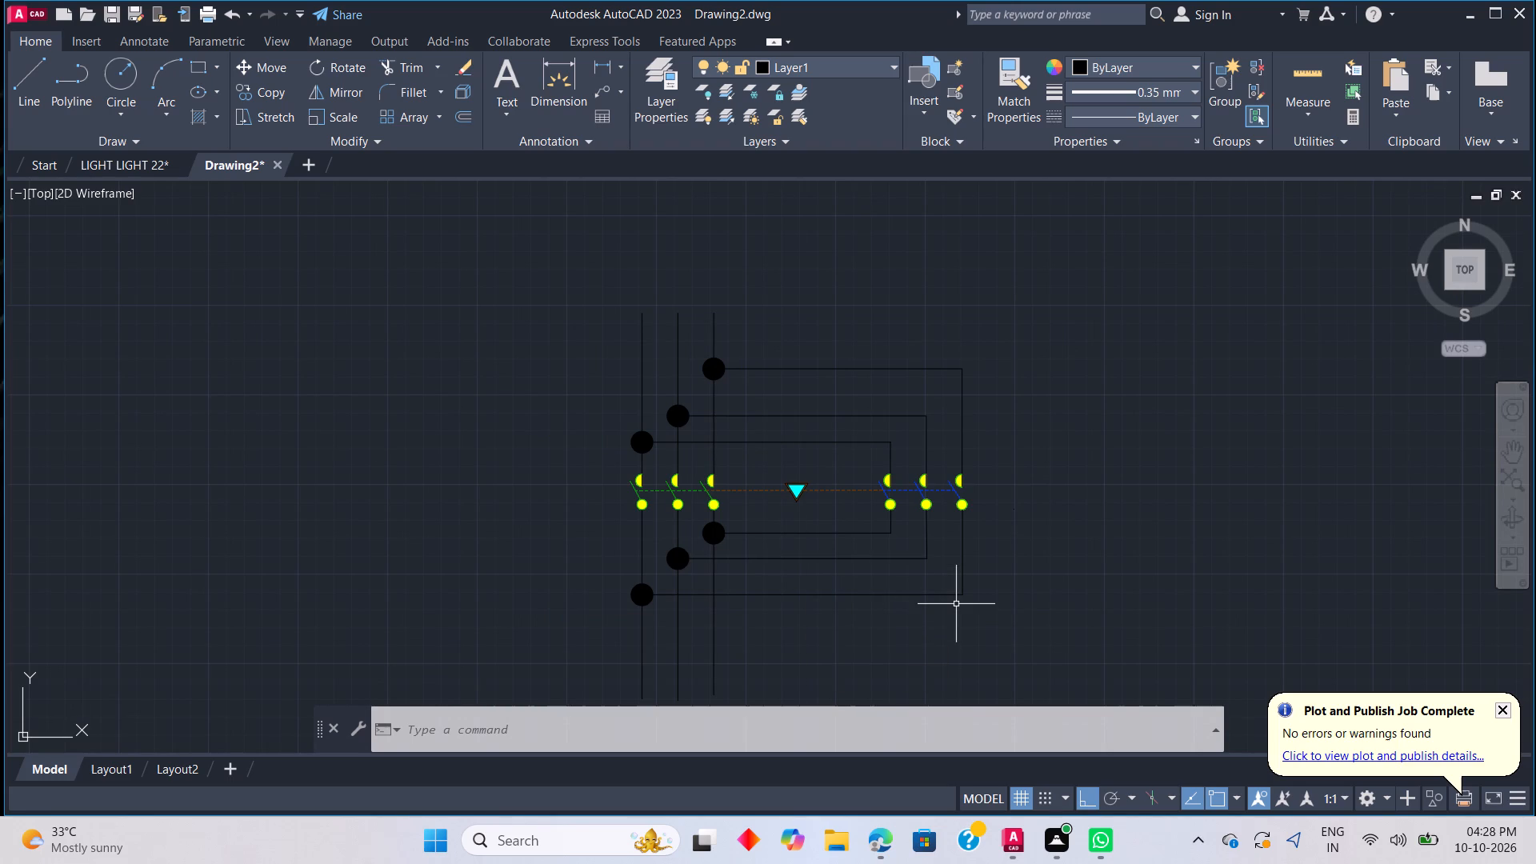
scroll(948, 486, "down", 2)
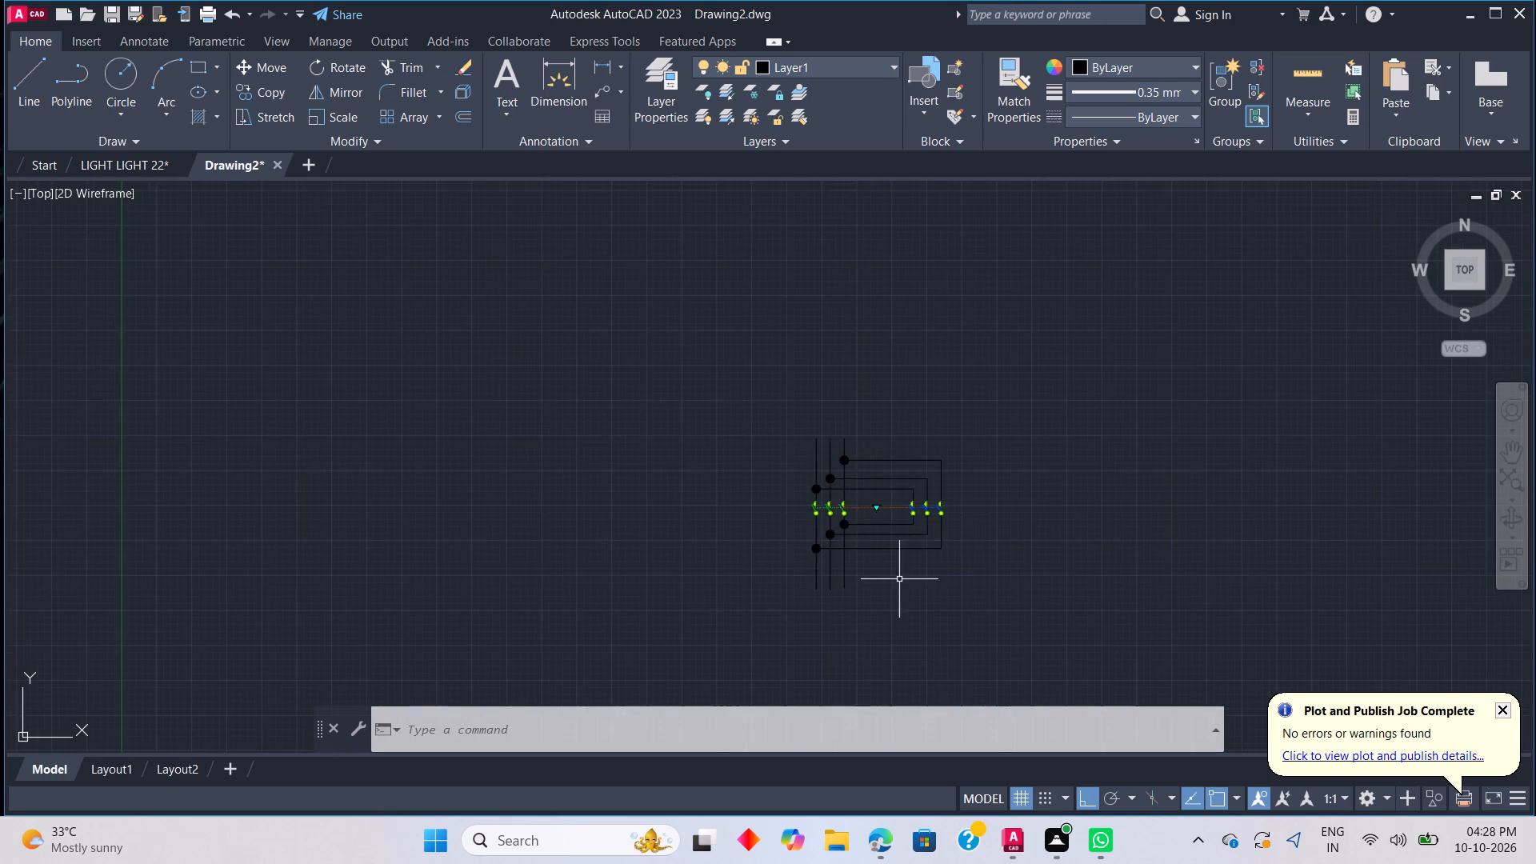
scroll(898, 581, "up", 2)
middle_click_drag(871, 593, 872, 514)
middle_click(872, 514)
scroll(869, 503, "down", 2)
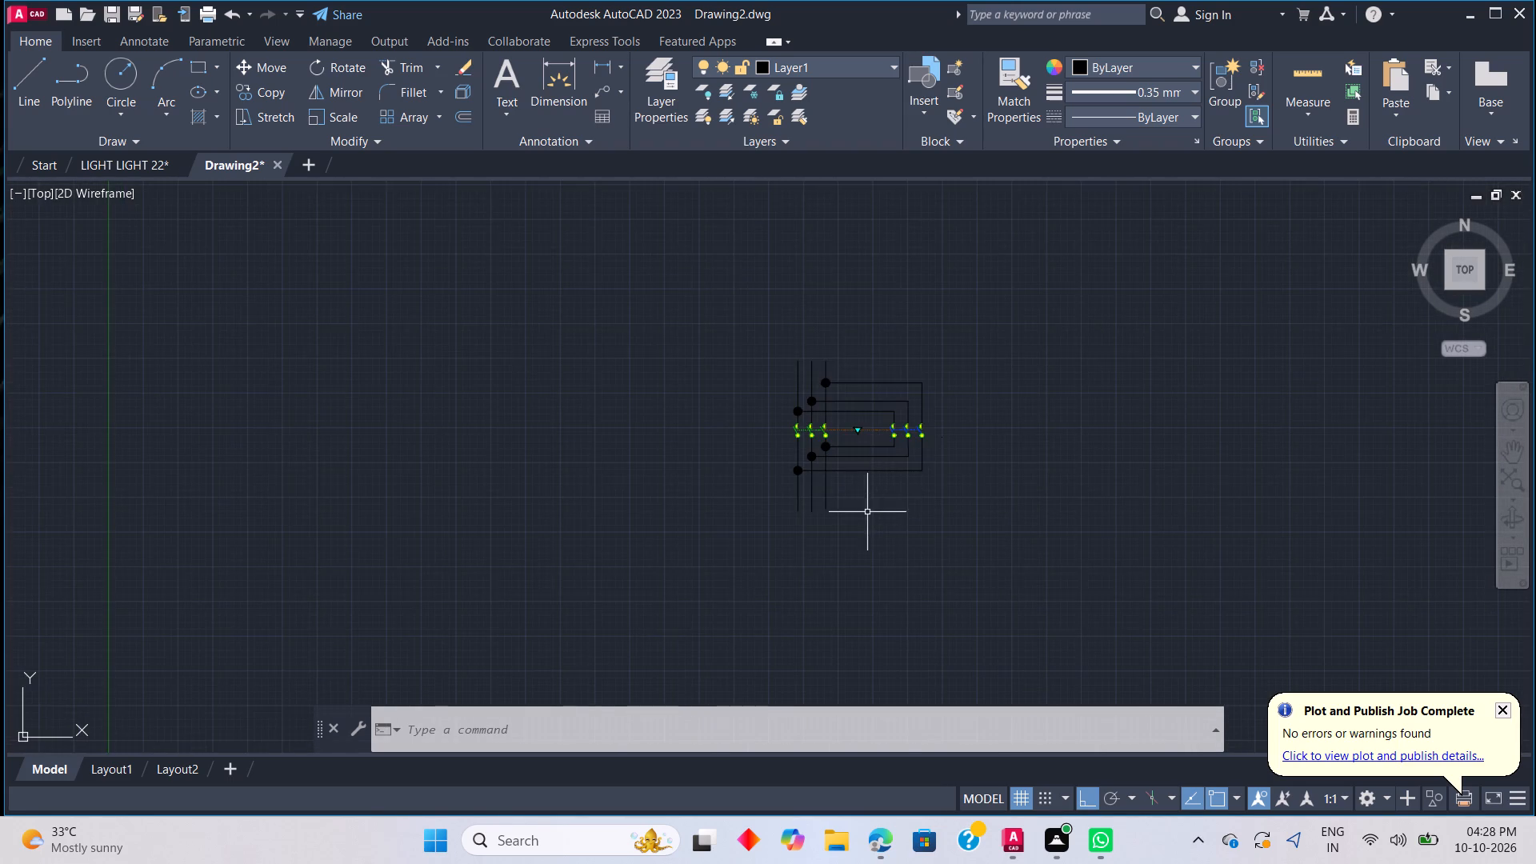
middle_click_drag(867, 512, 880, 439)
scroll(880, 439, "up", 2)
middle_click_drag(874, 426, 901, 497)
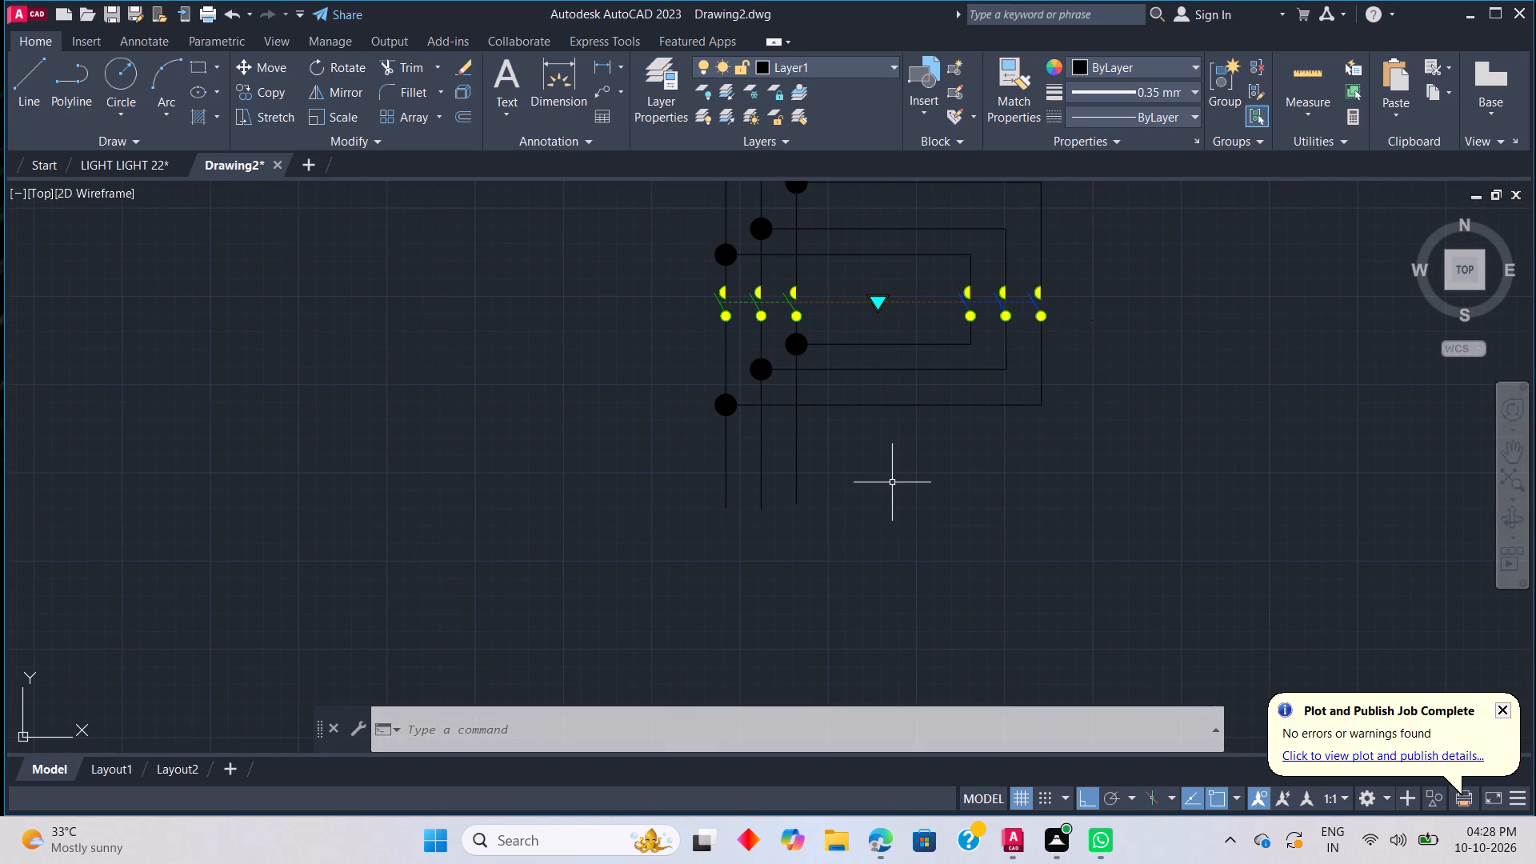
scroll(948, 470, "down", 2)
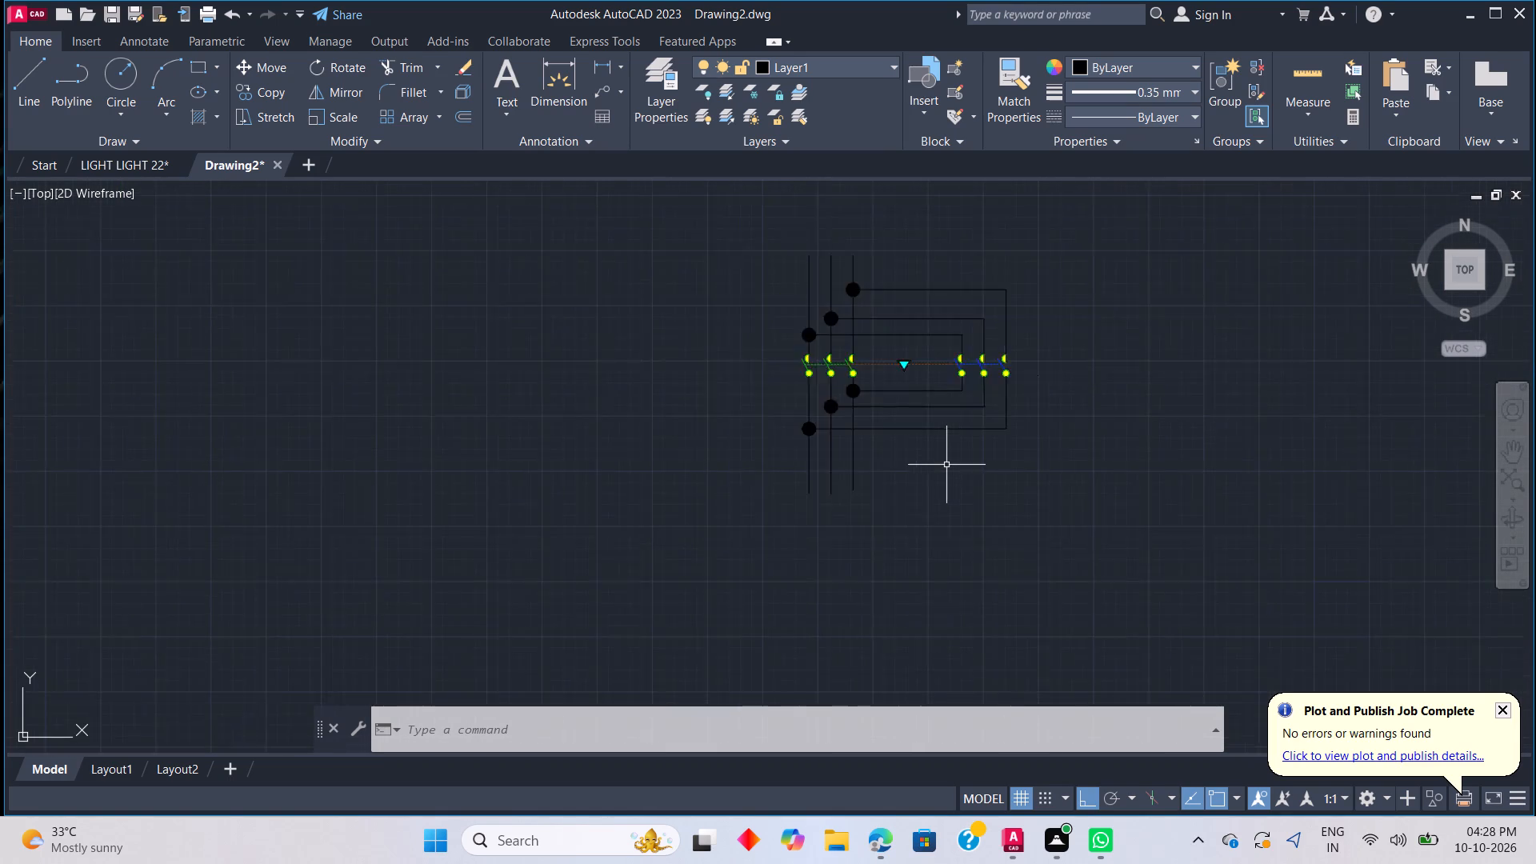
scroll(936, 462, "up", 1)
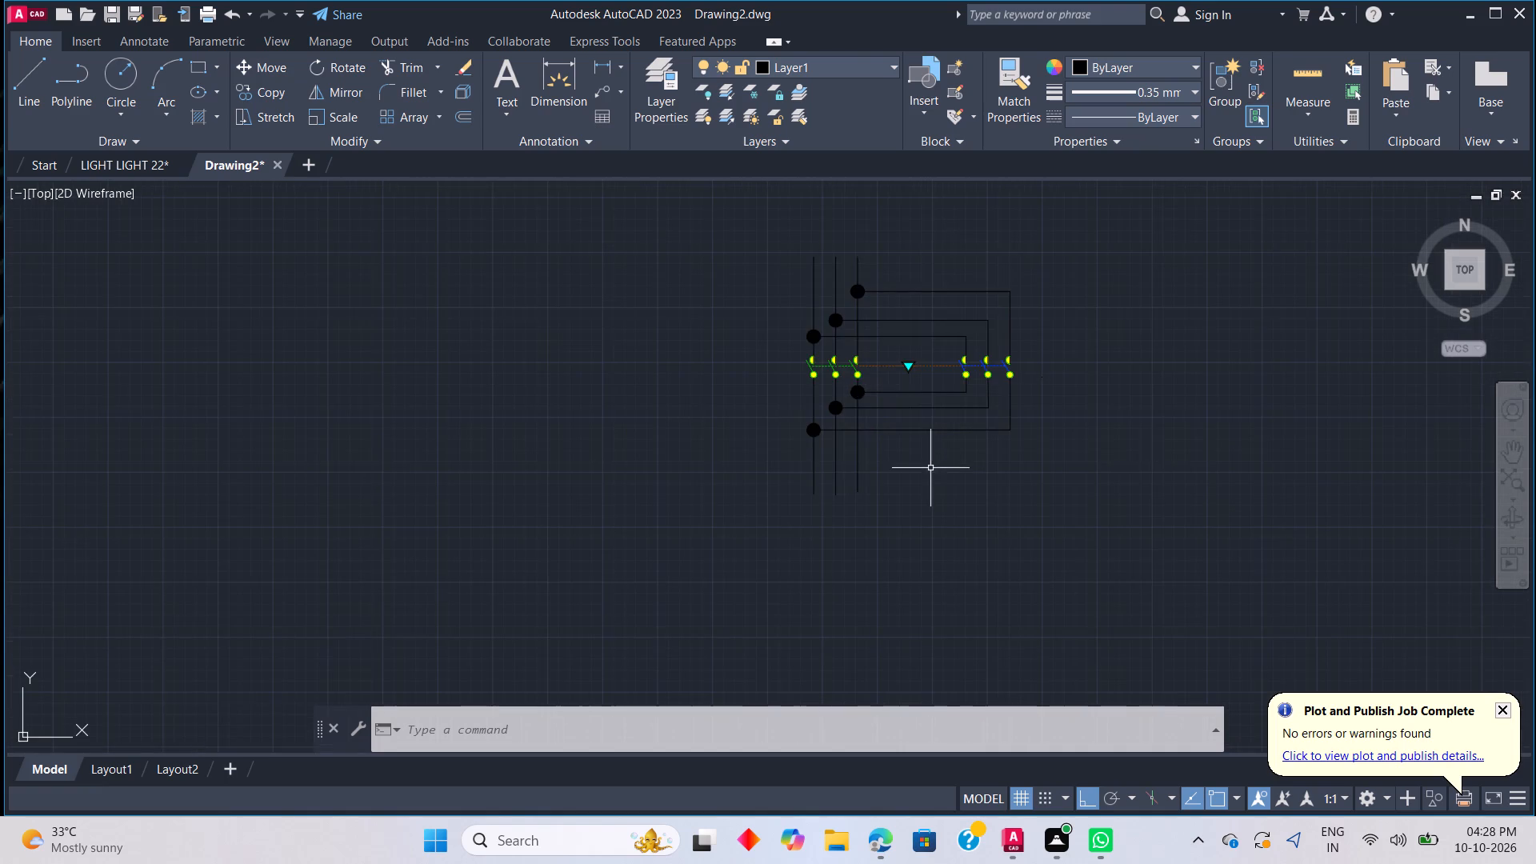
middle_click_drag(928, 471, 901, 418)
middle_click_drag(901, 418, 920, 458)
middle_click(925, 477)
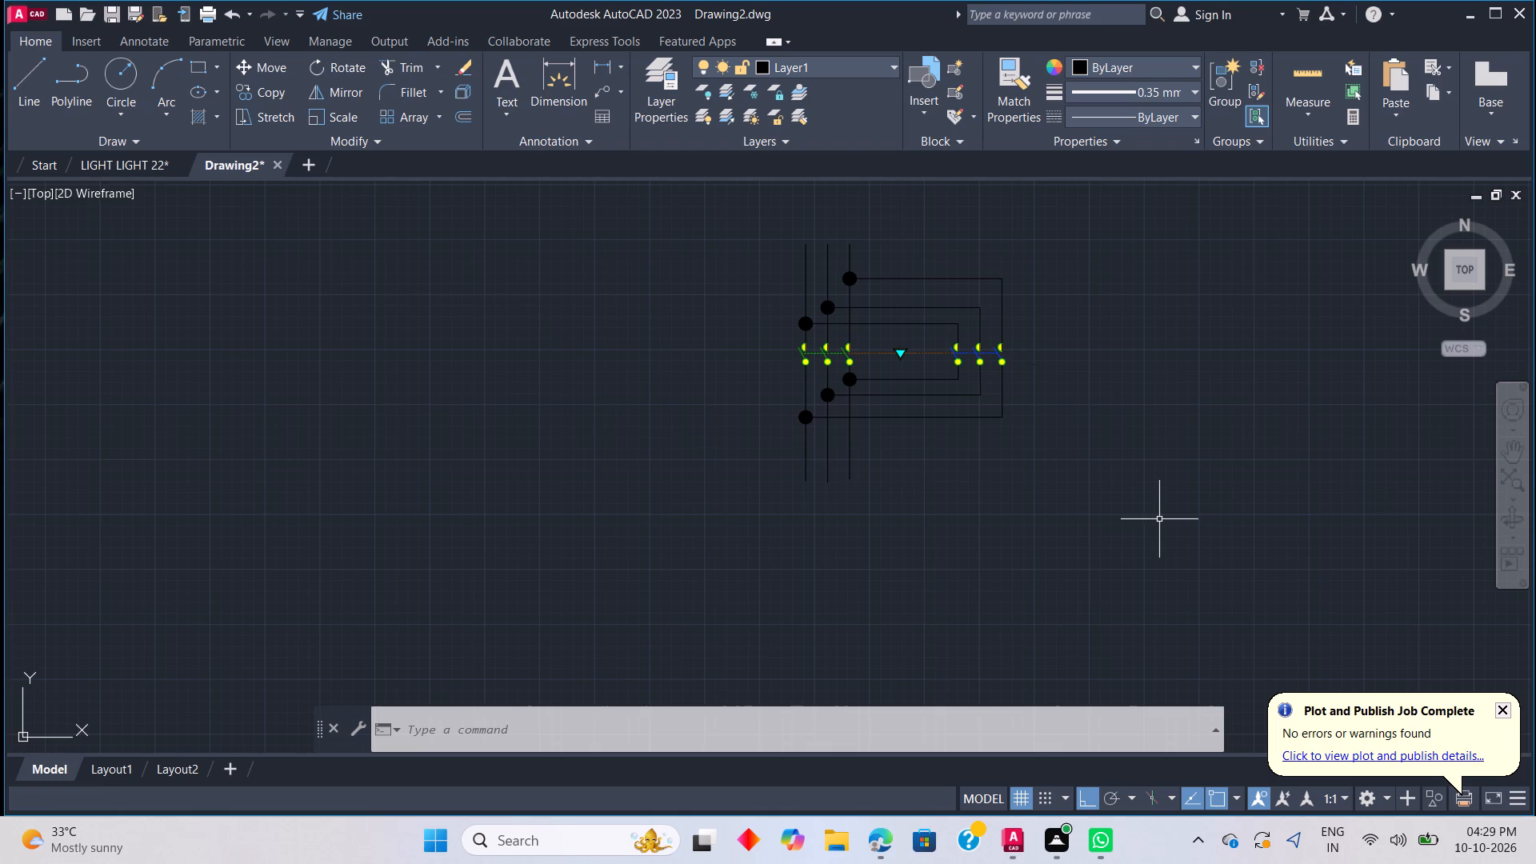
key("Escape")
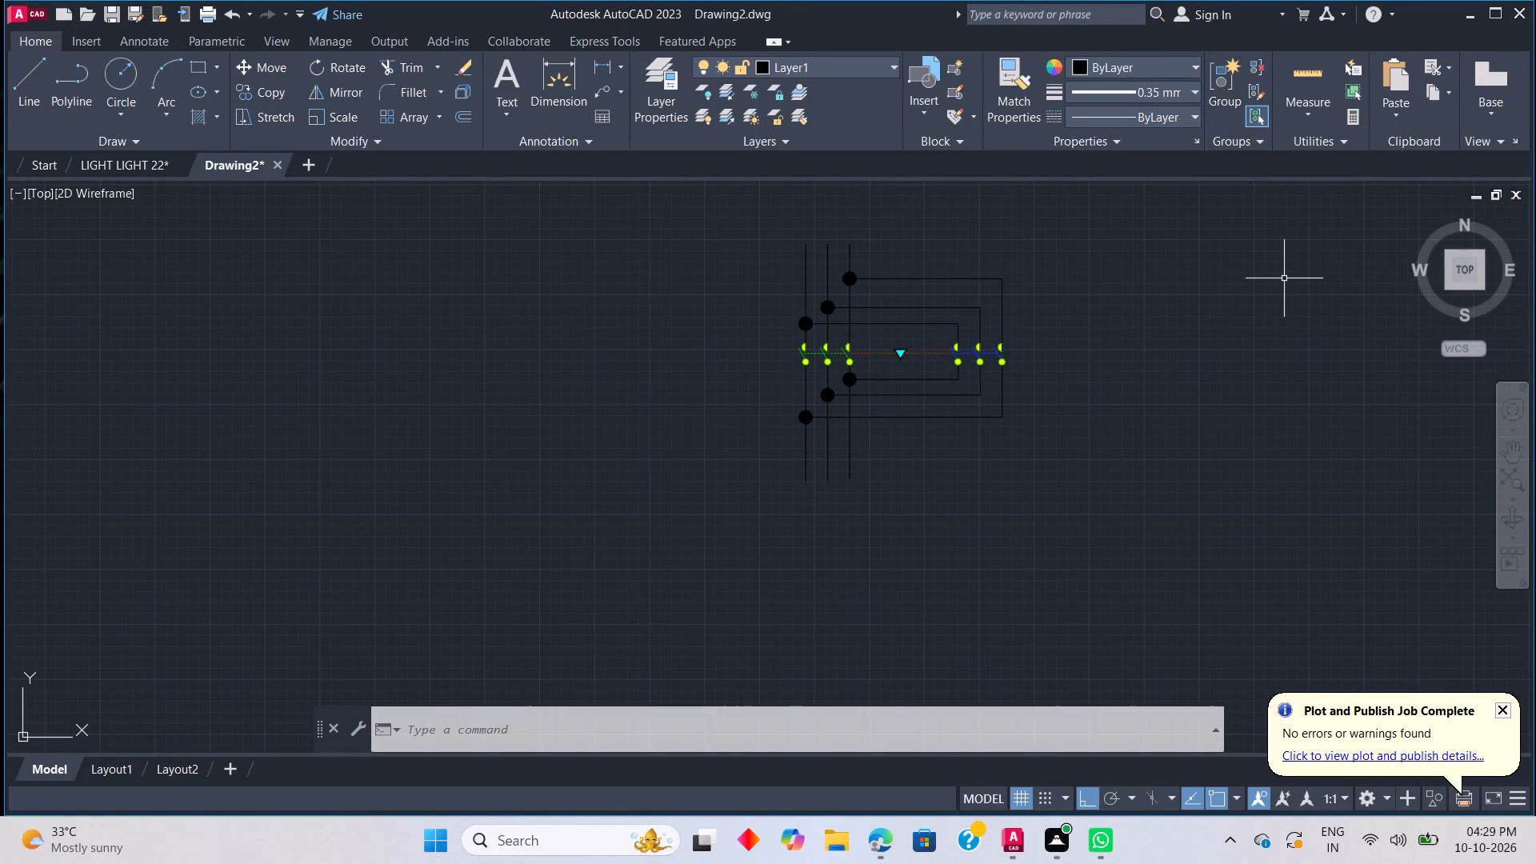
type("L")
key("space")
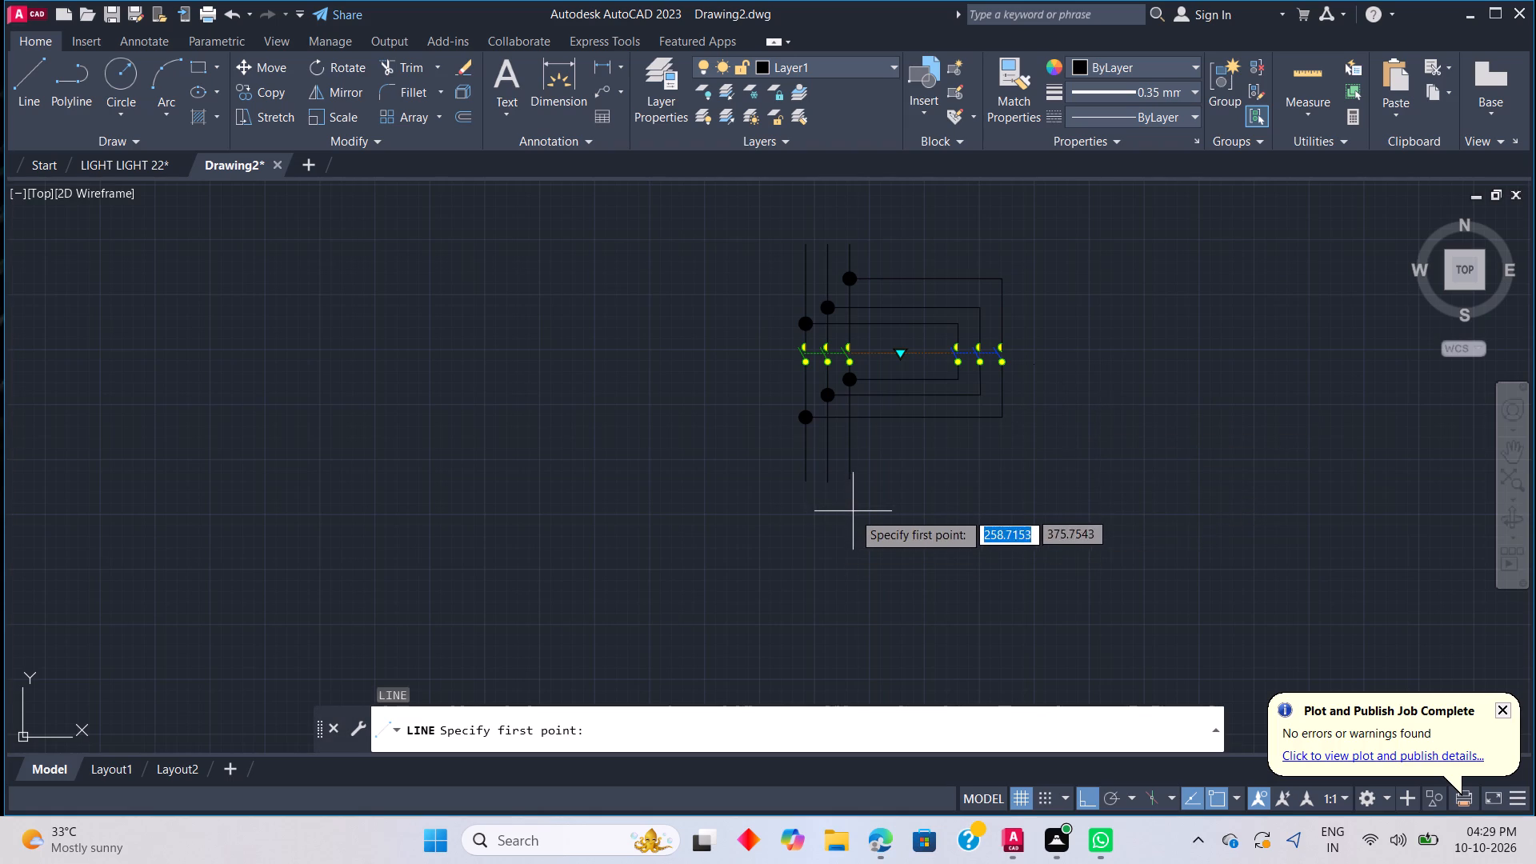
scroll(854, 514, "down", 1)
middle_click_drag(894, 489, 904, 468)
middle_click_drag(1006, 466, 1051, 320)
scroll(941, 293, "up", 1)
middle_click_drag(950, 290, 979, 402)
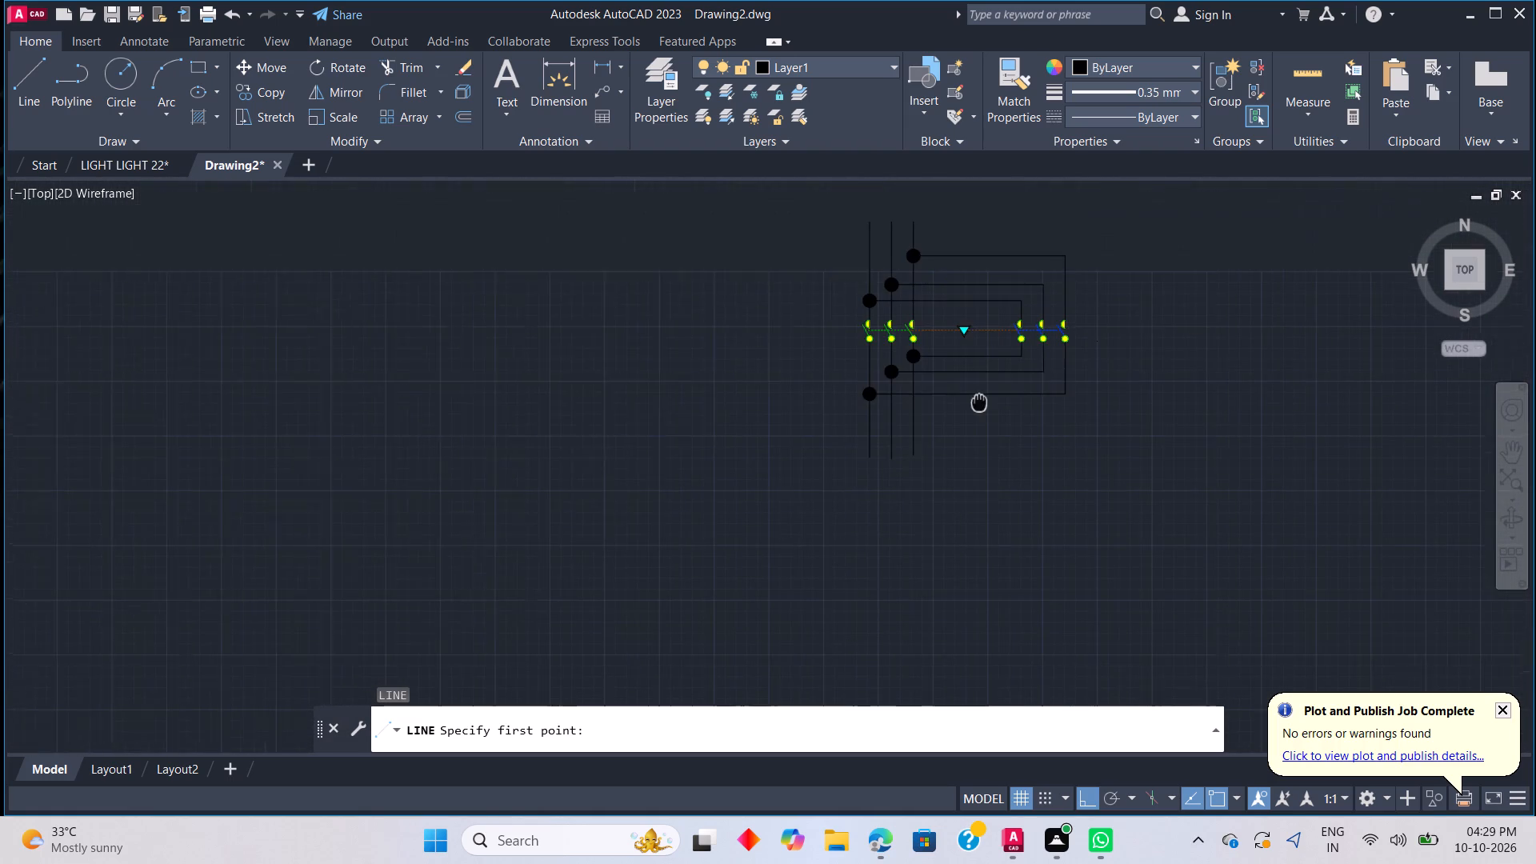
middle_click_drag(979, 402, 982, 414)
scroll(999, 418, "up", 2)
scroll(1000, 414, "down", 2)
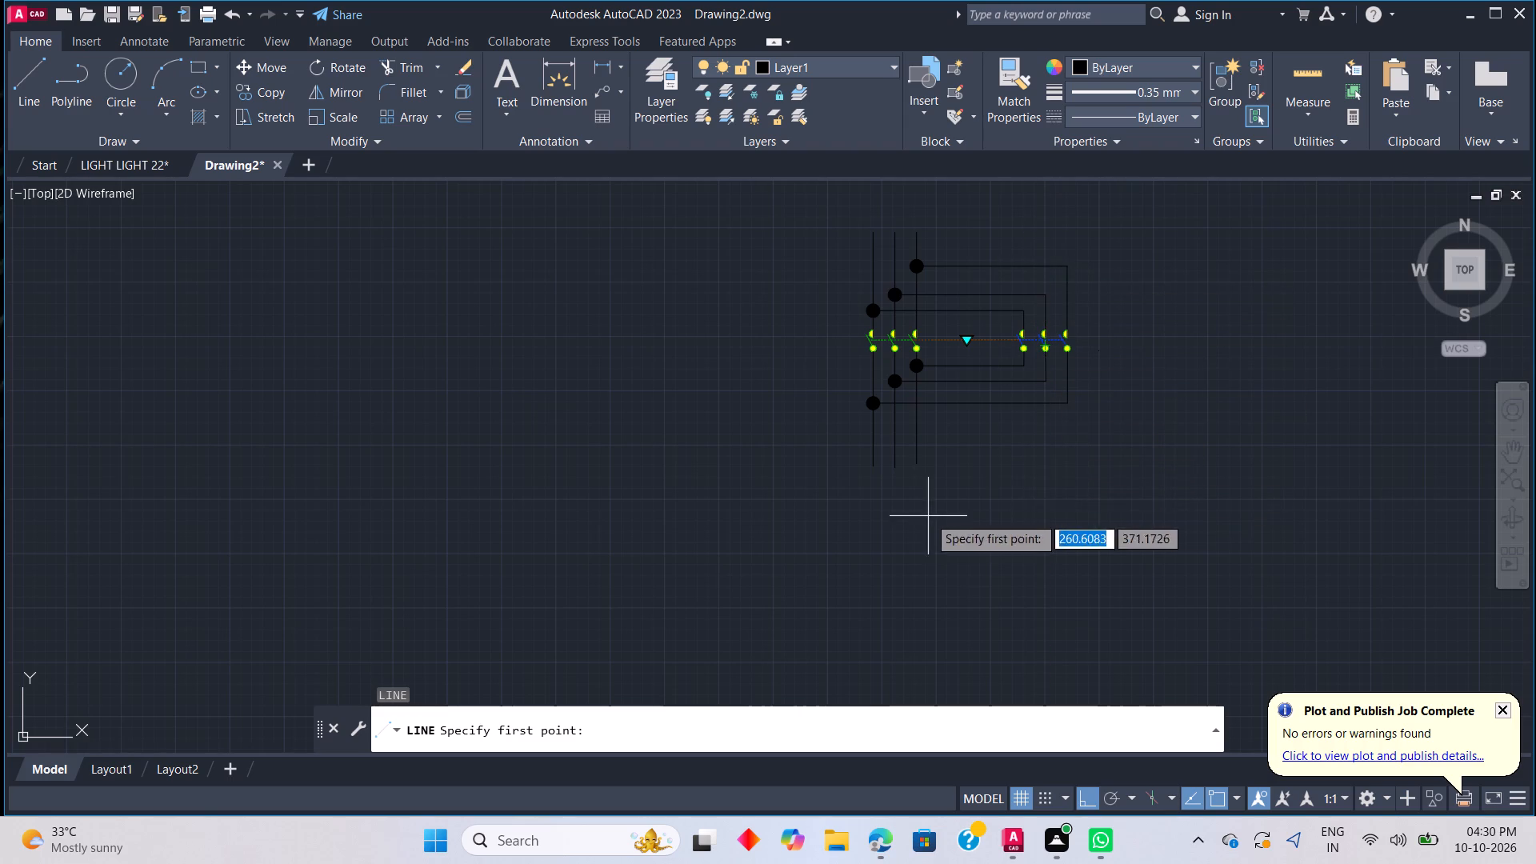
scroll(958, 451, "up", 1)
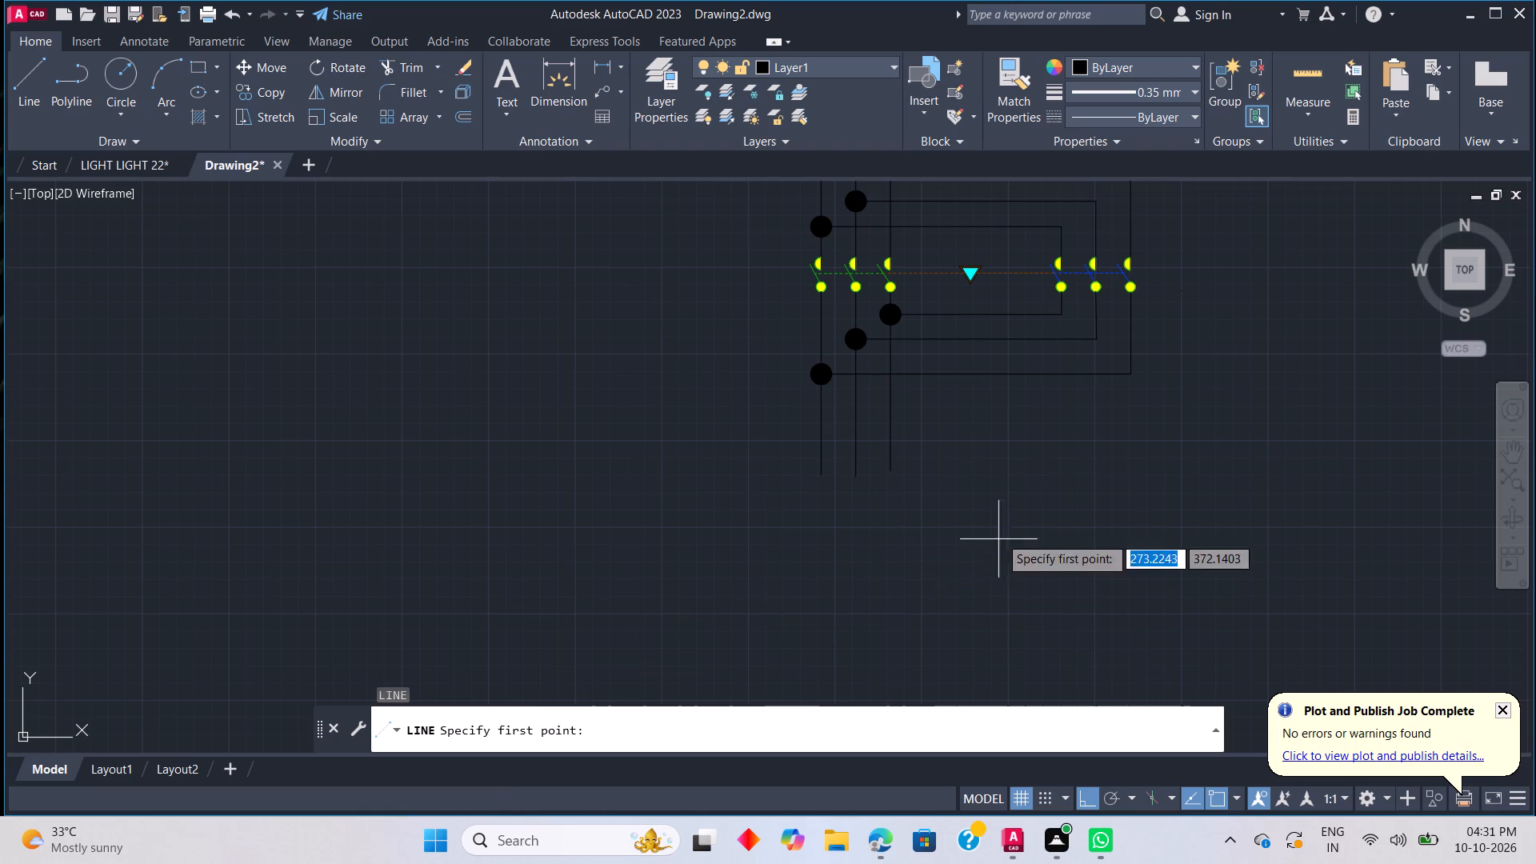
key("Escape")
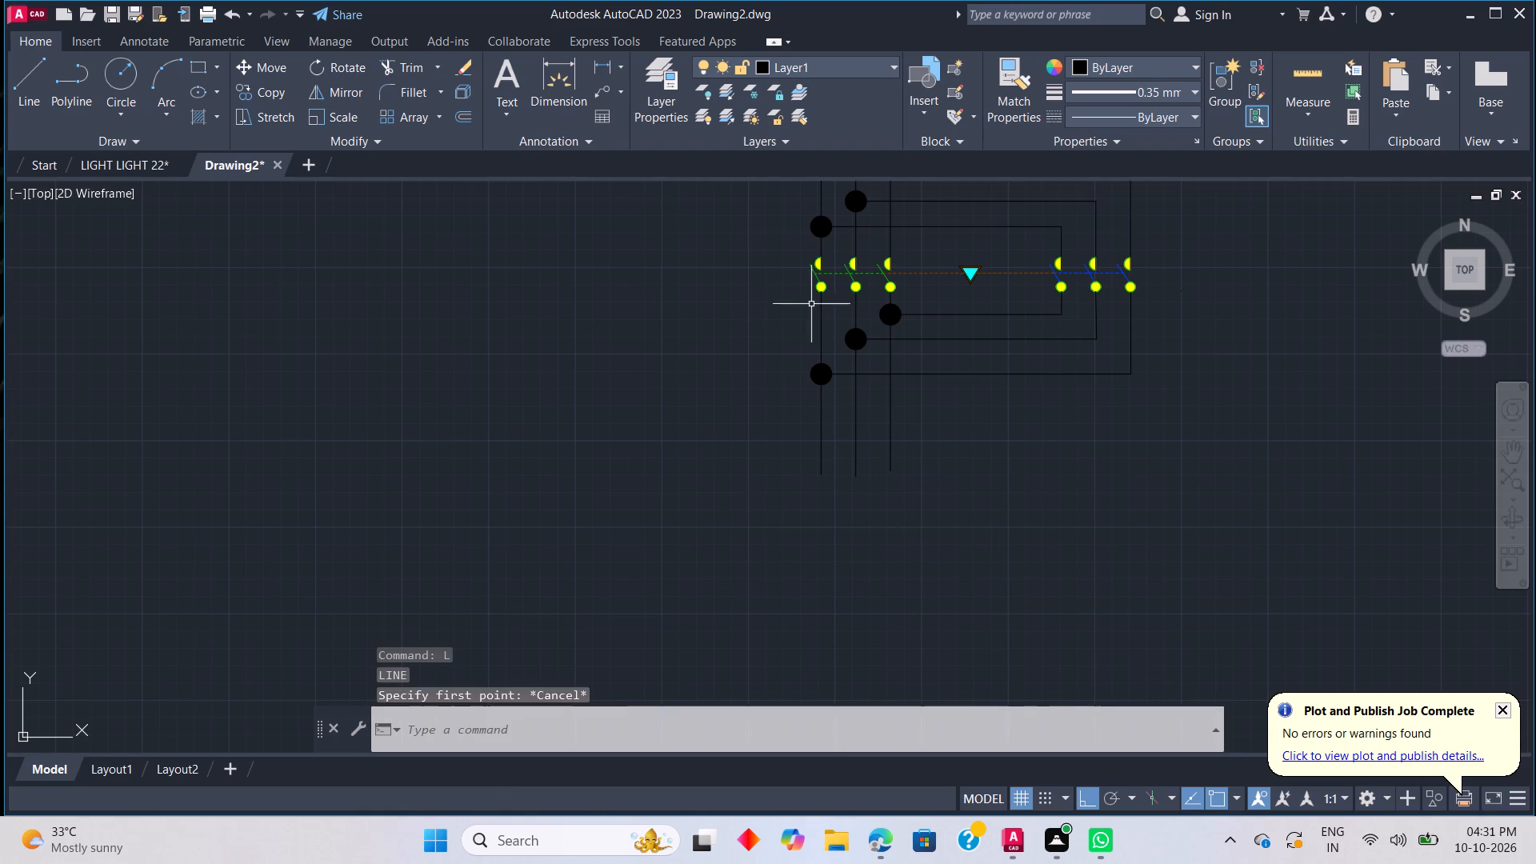
Copy the outline of the lower black circle on the third vertical about 13.8 units straight down, using its centre as base point.
left_click(900, 319)
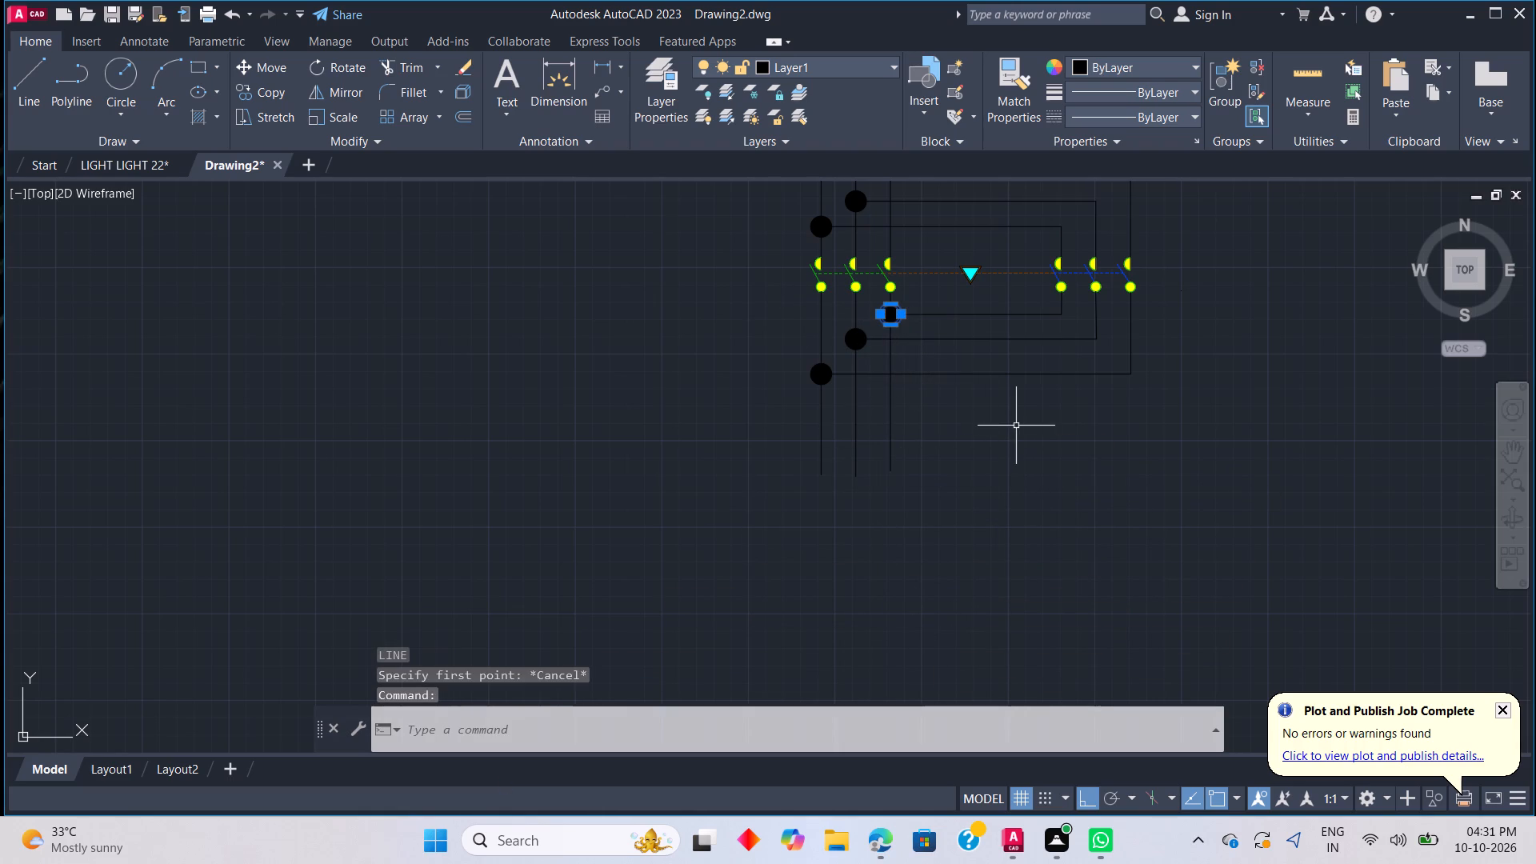
right_click(1011, 424)
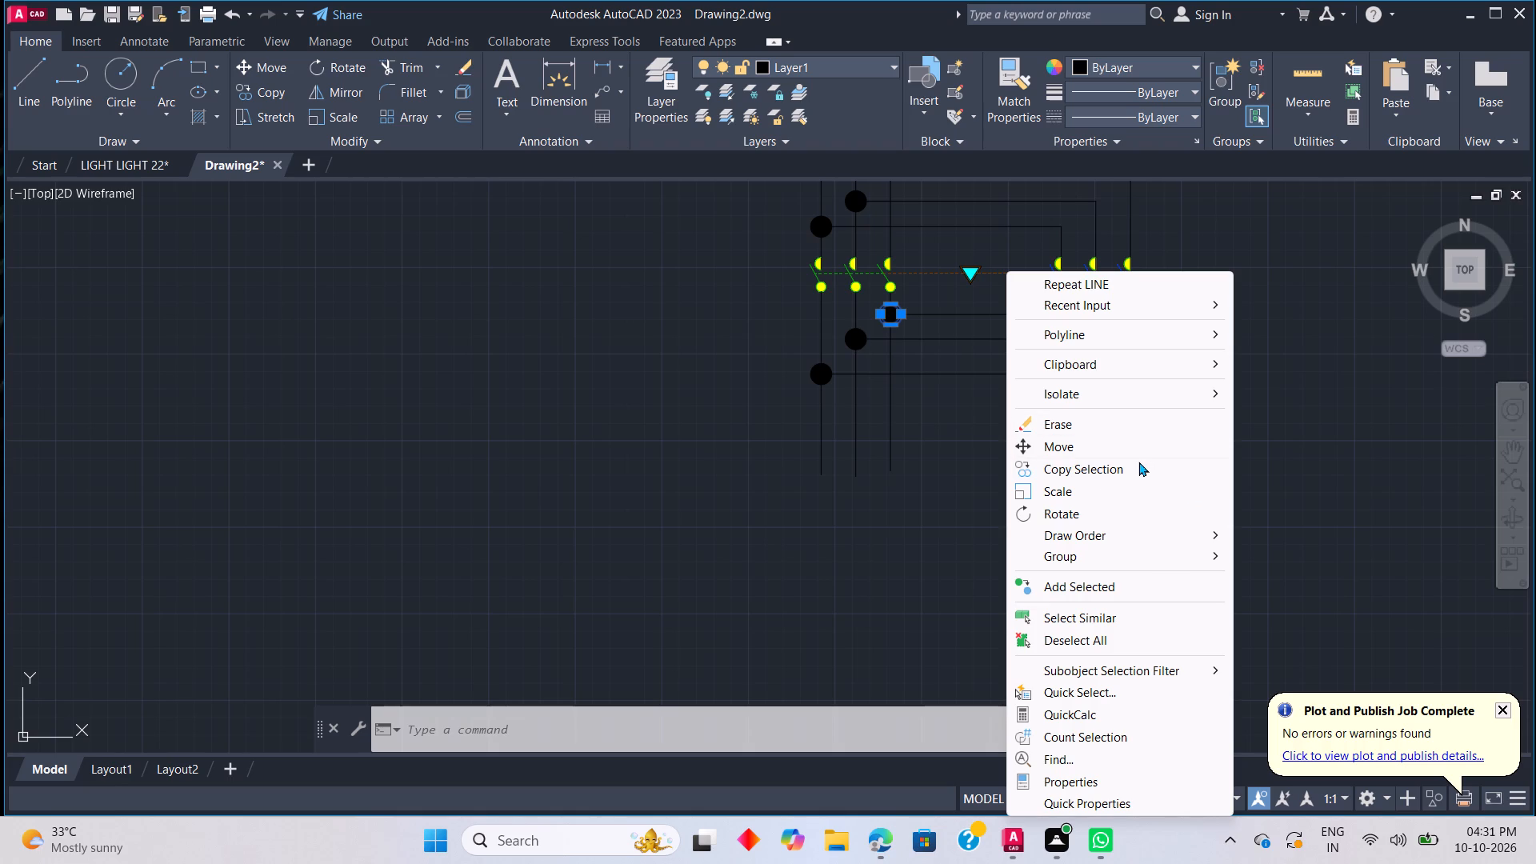
left_click_drag(1138, 462, 1088, 378)
left_click(1119, 470)
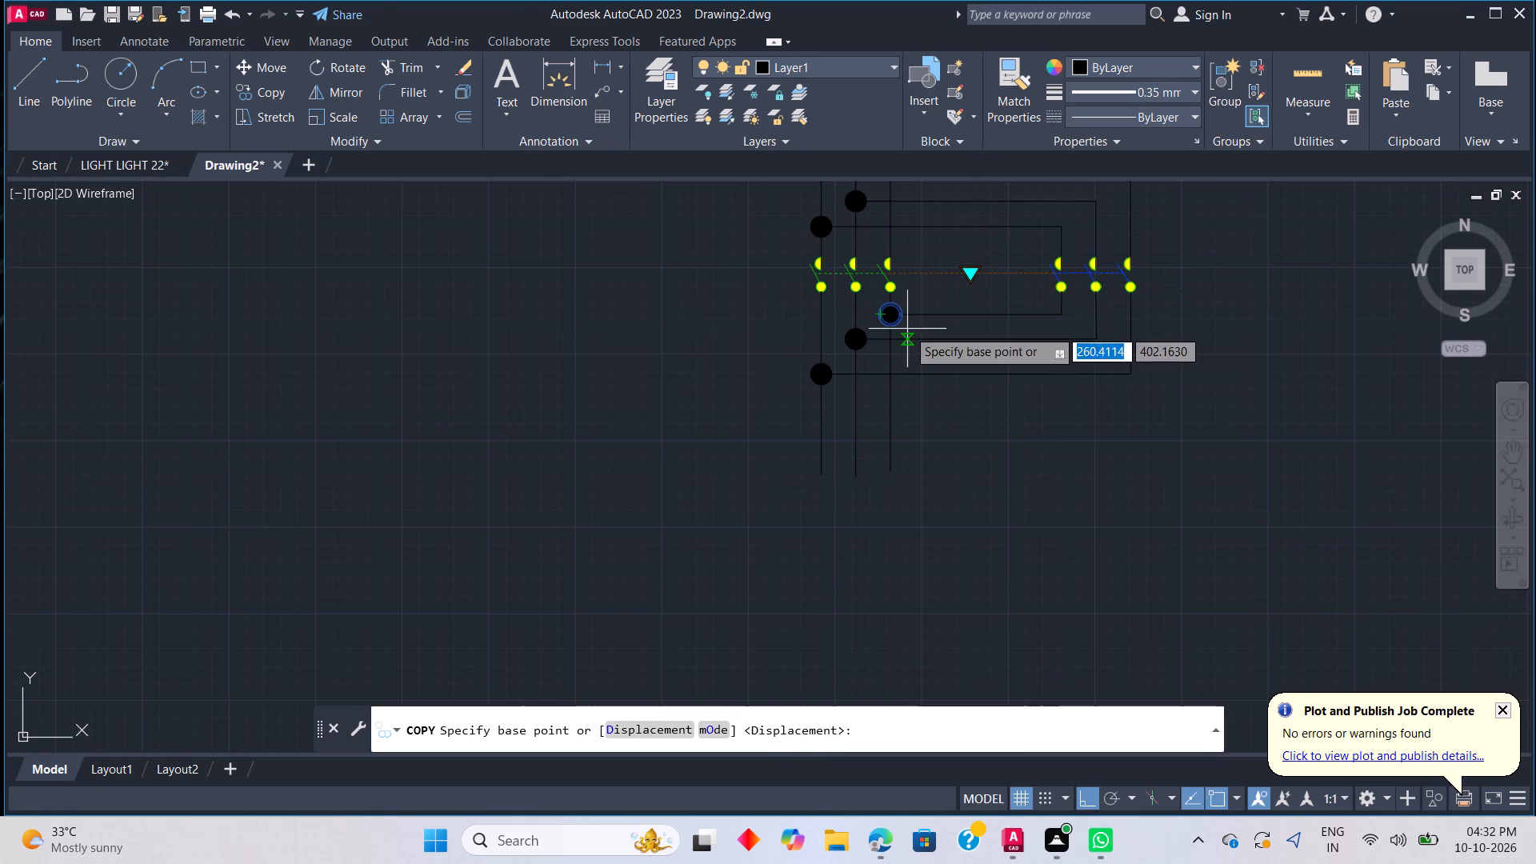
scroll(893, 317, "up", 2)
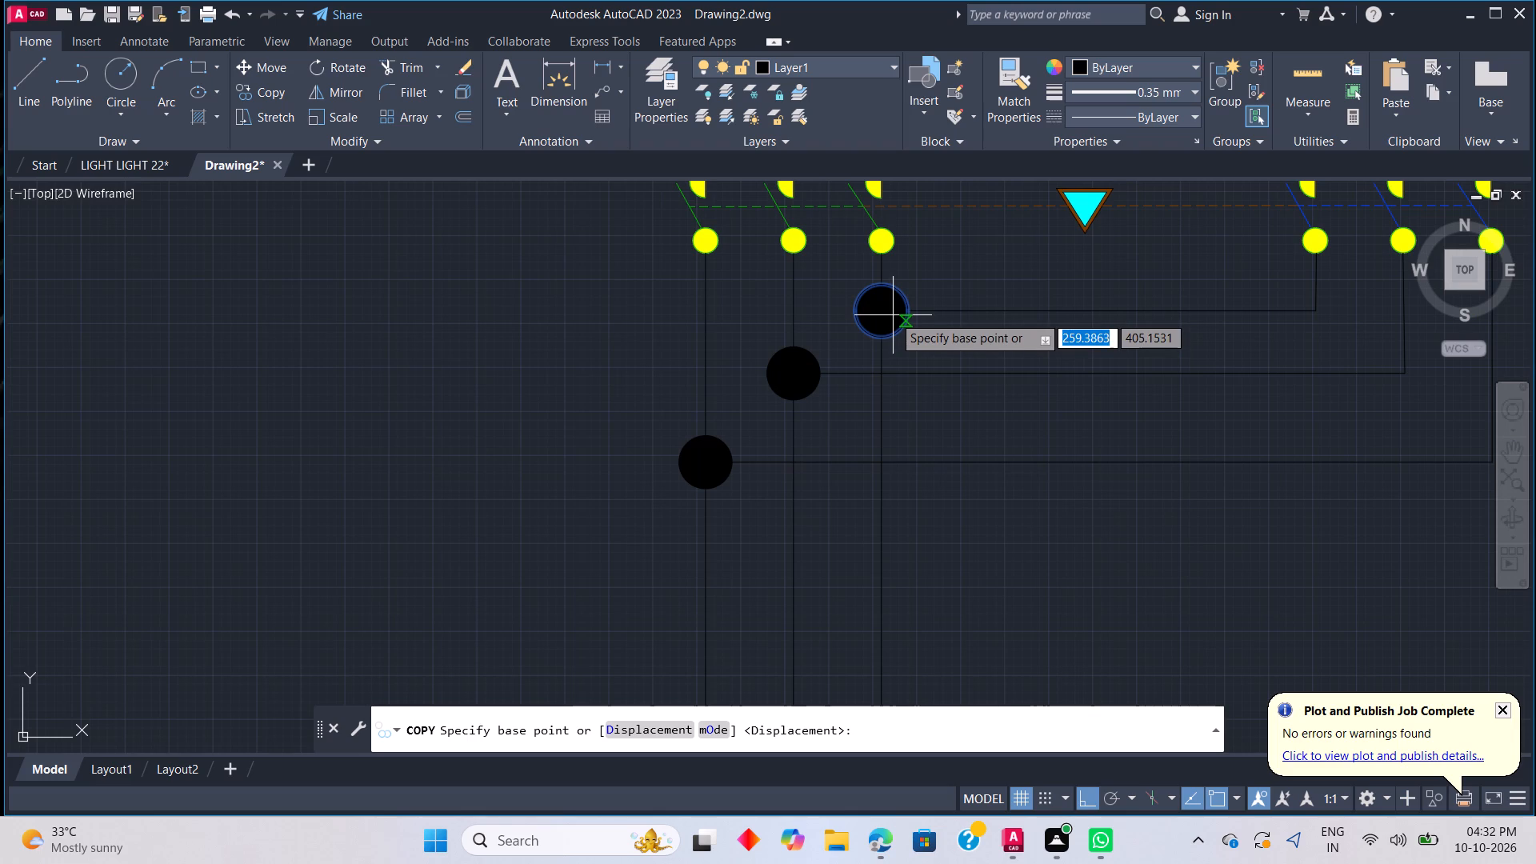
left_click(887, 311)
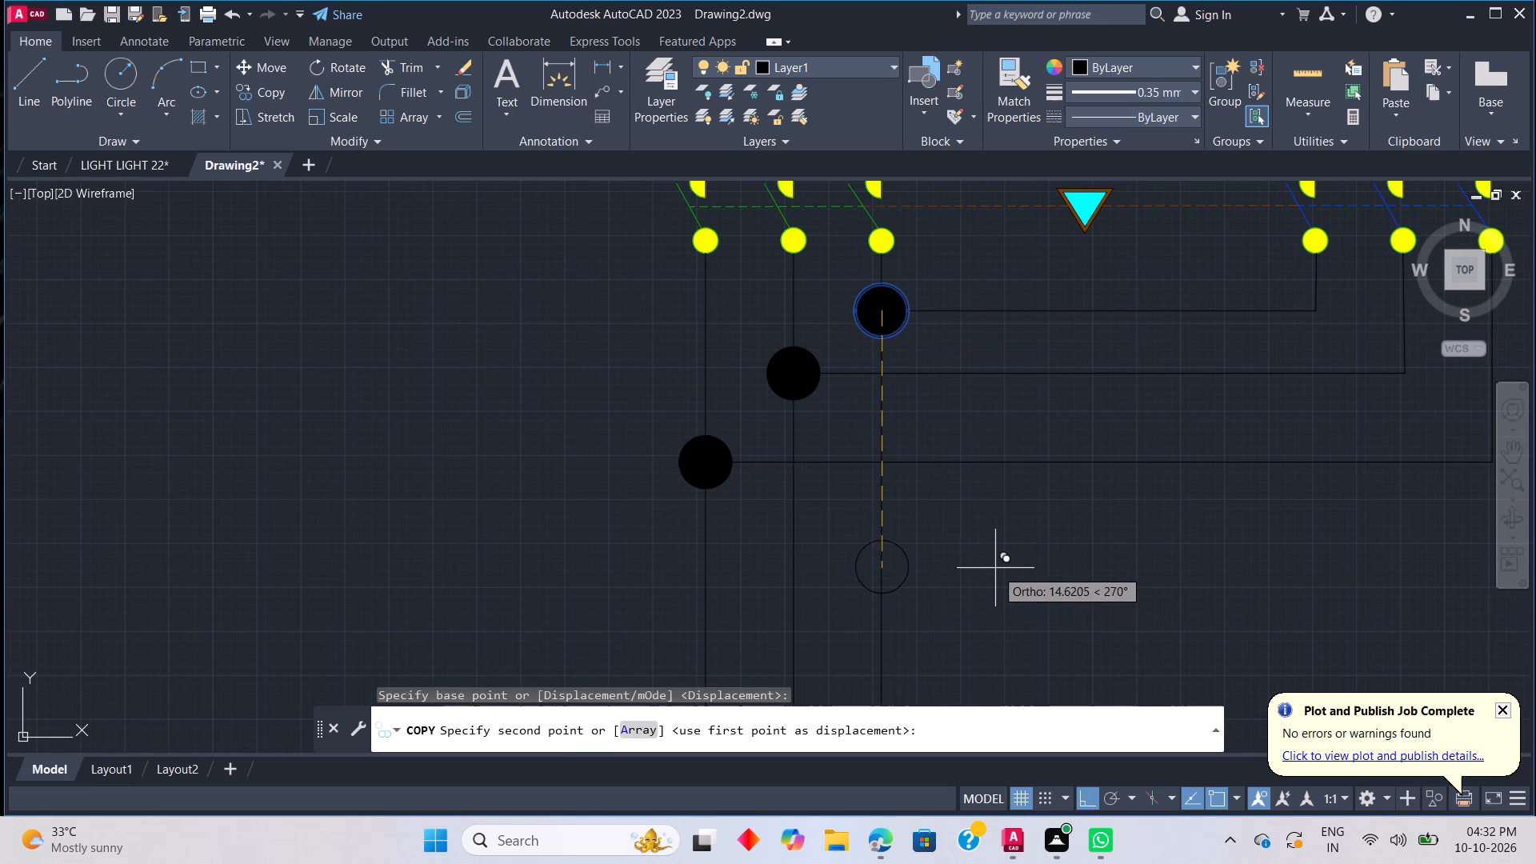
scroll(995, 568, "down", 2)
scroll(993, 569, "up", 1)
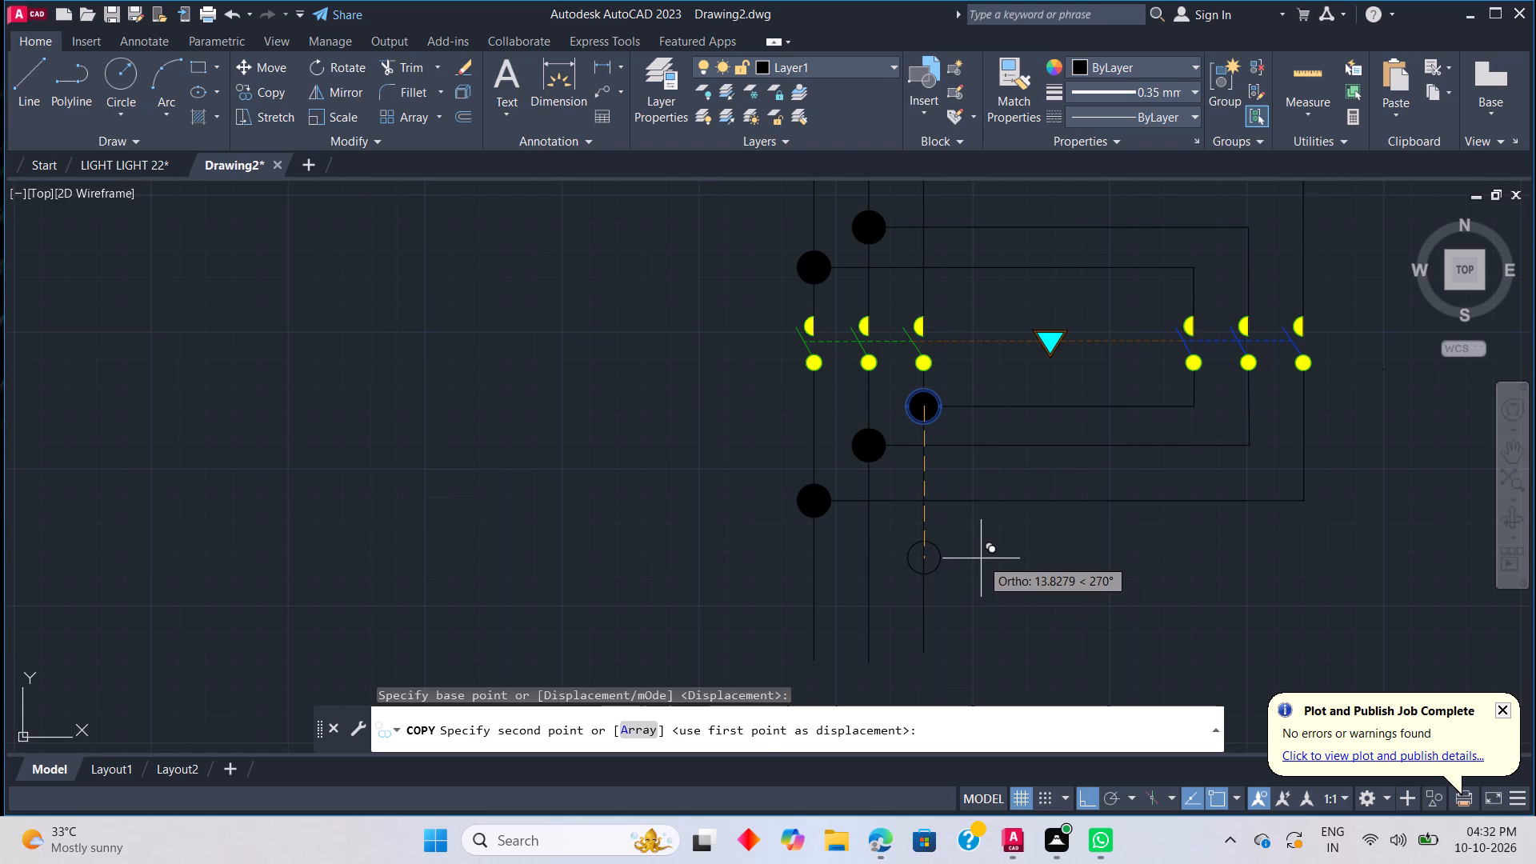
left_click(979, 558)
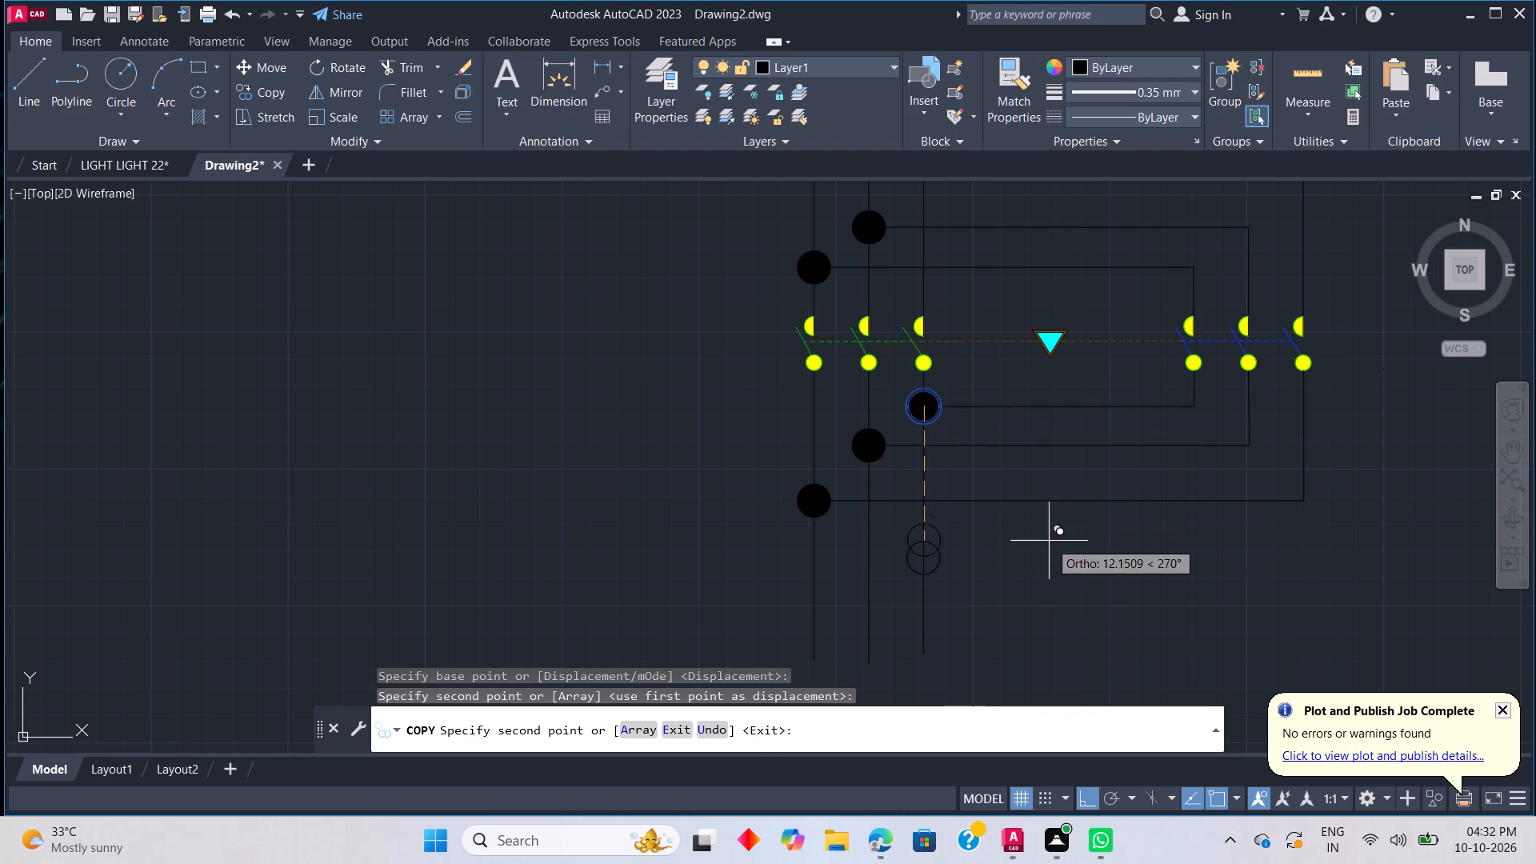
key("Escape")
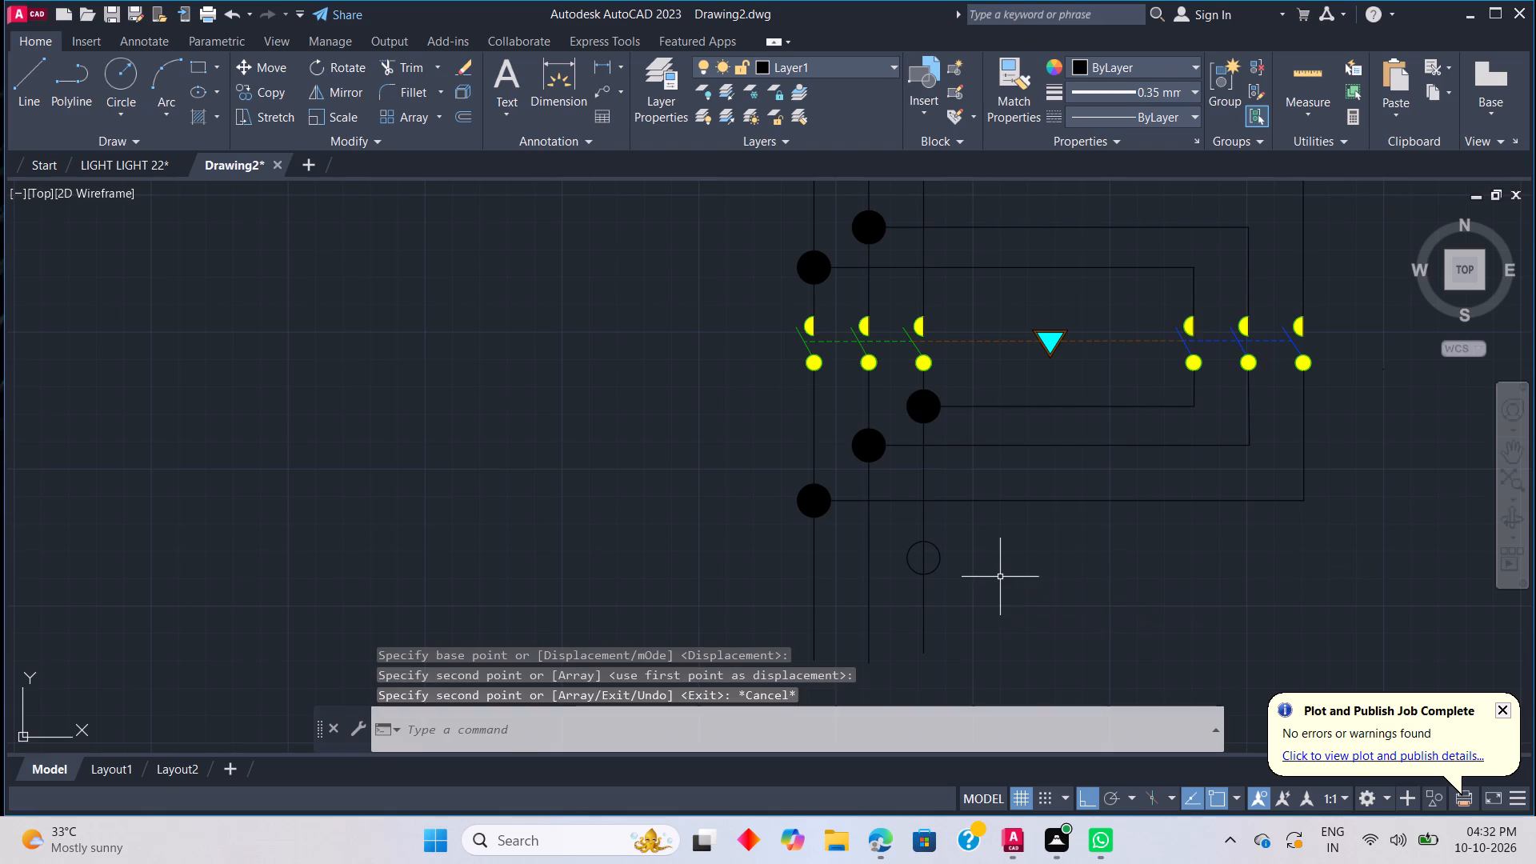
Copy the outline of the lower black circle on the second vertical straight down, near that vertical's lower end.
left_click(879, 452)
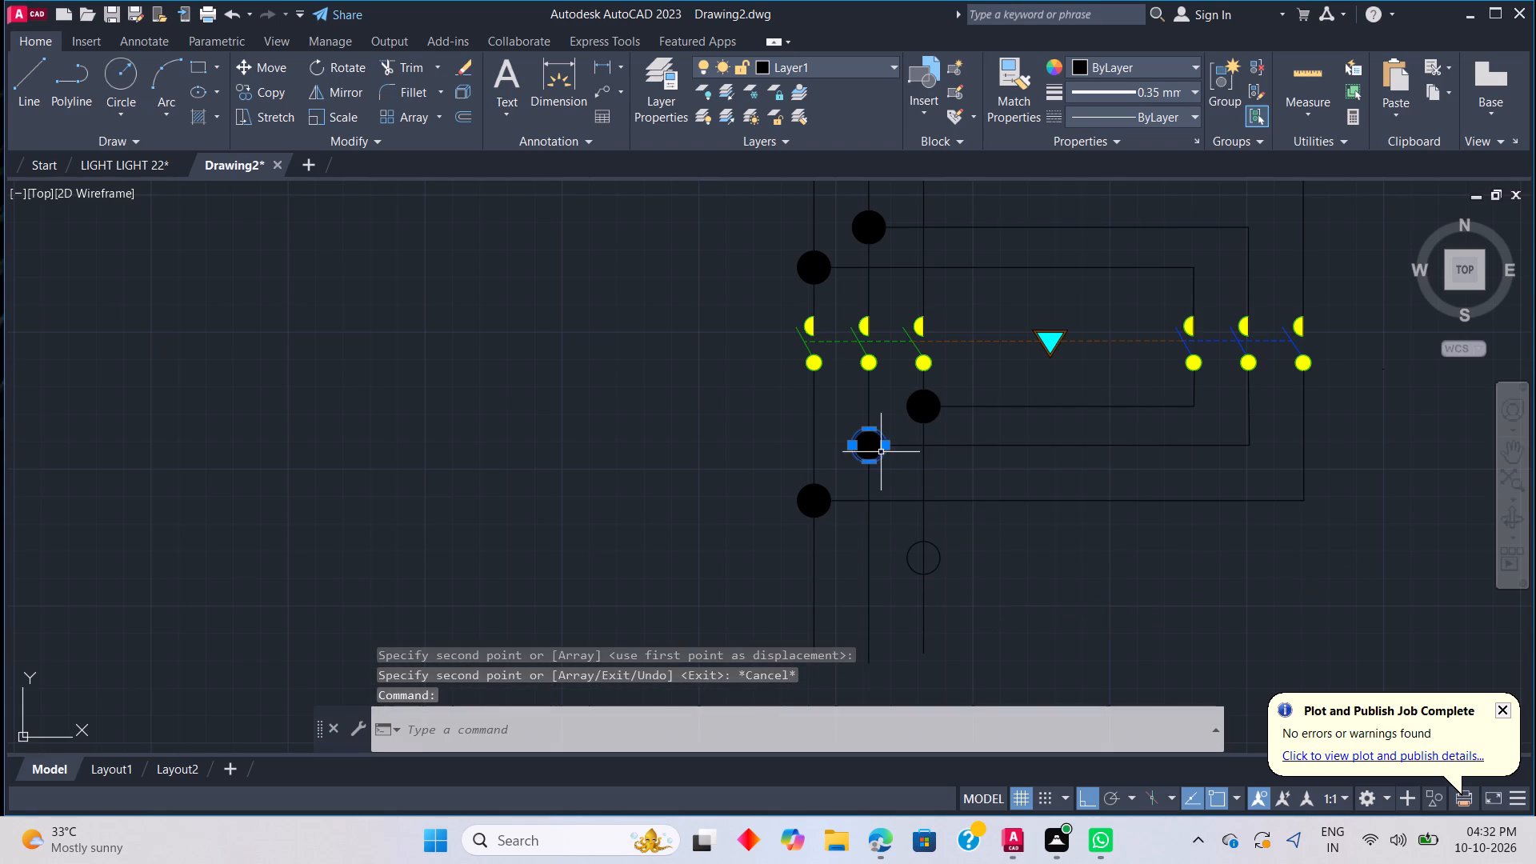
right_click(886, 458)
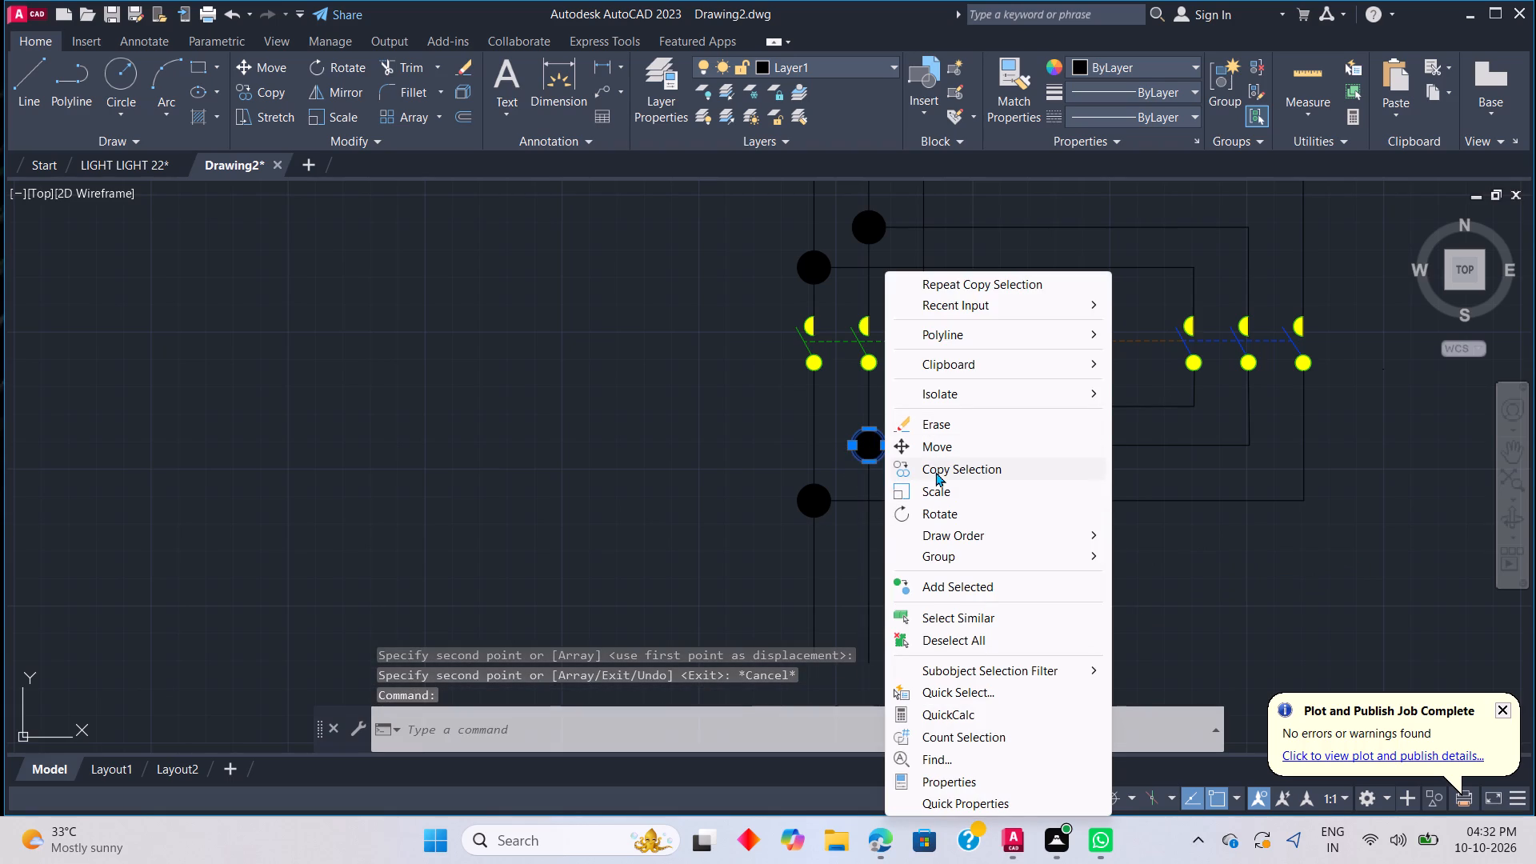
left_click(935, 471)
left_click(933, 465)
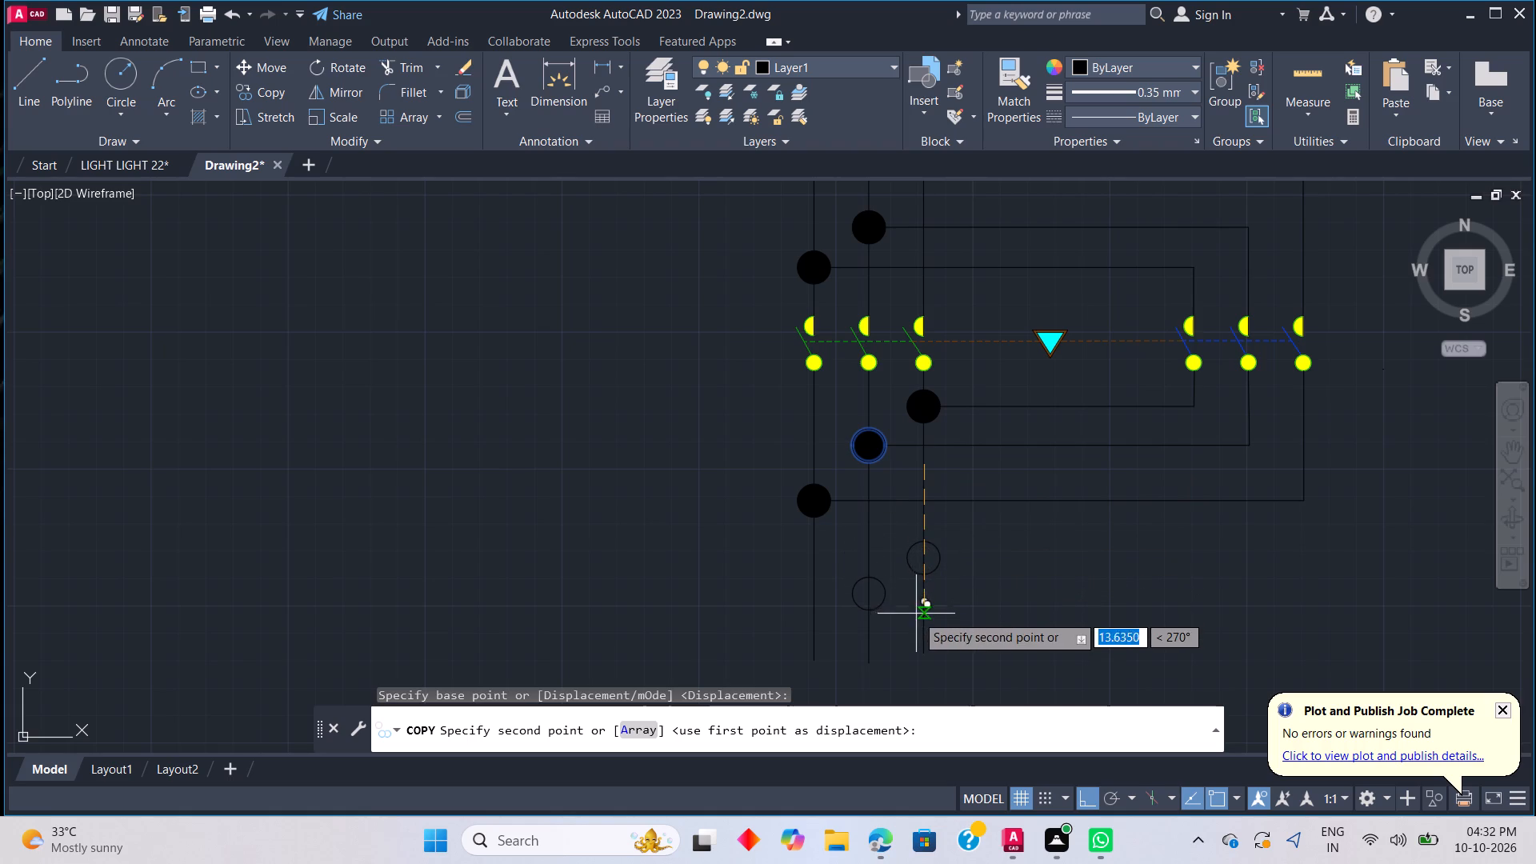
left_click(923, 637)
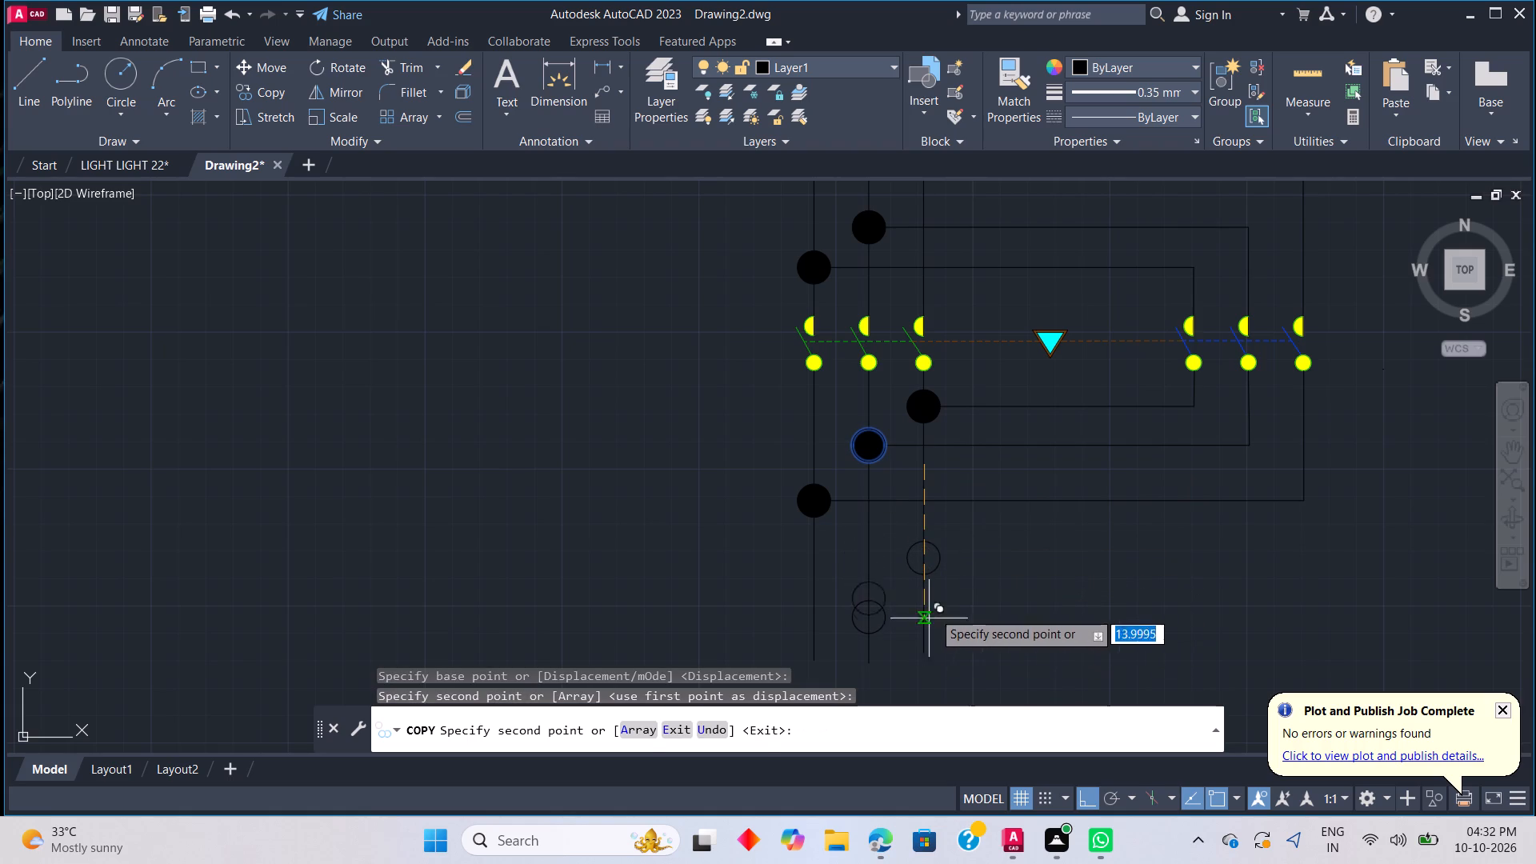
key("Escape")
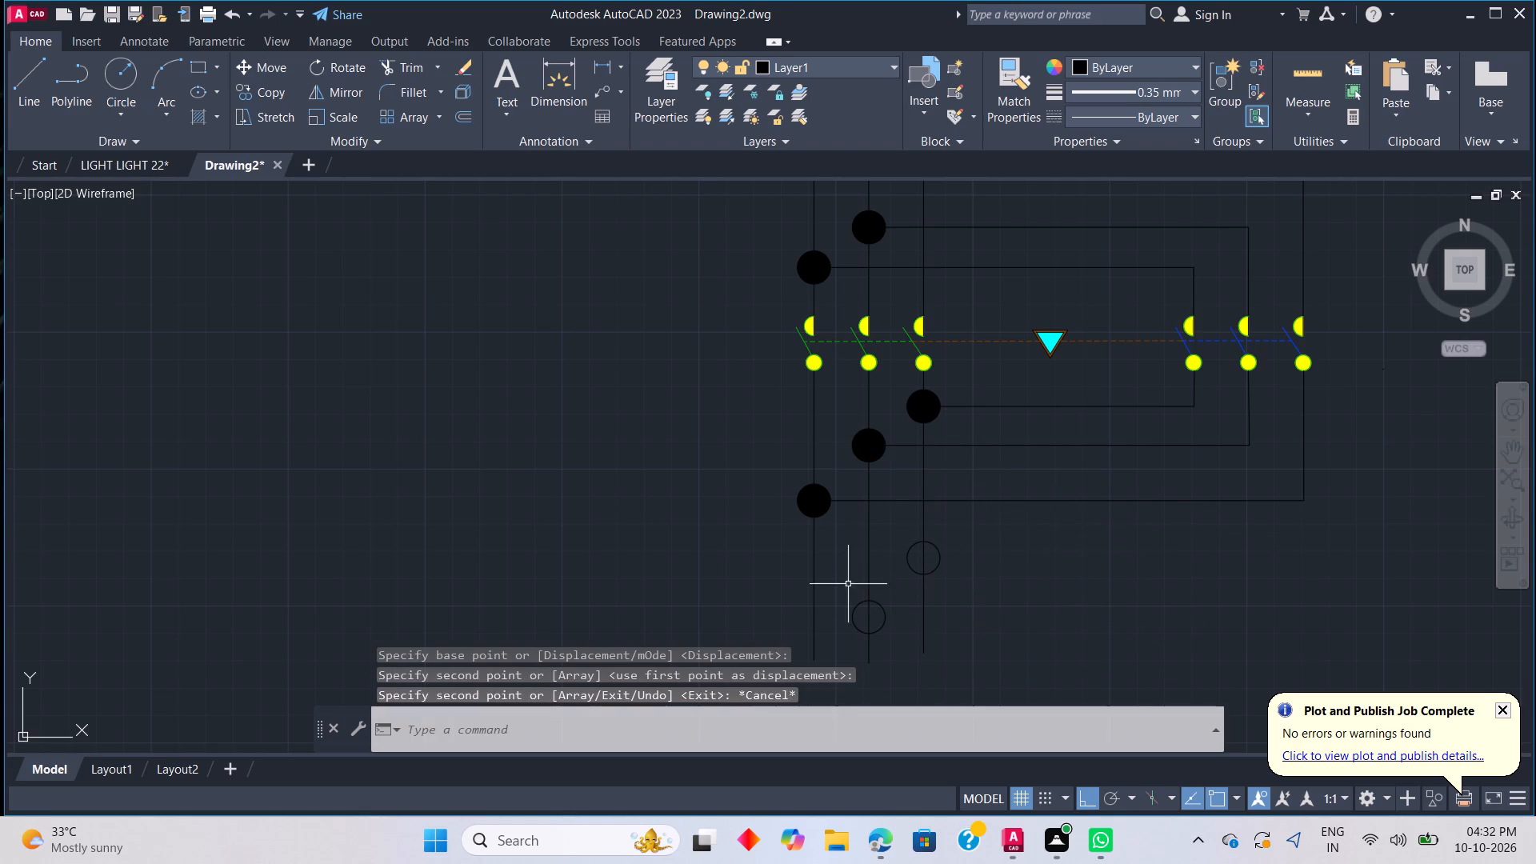
Copy the outline of the lower black circle on the first vertical about 15 units straight down from its centre, to the vertical's lower end.
left_click(819, 485)
right_click_drag(832, 509, 847, 533)
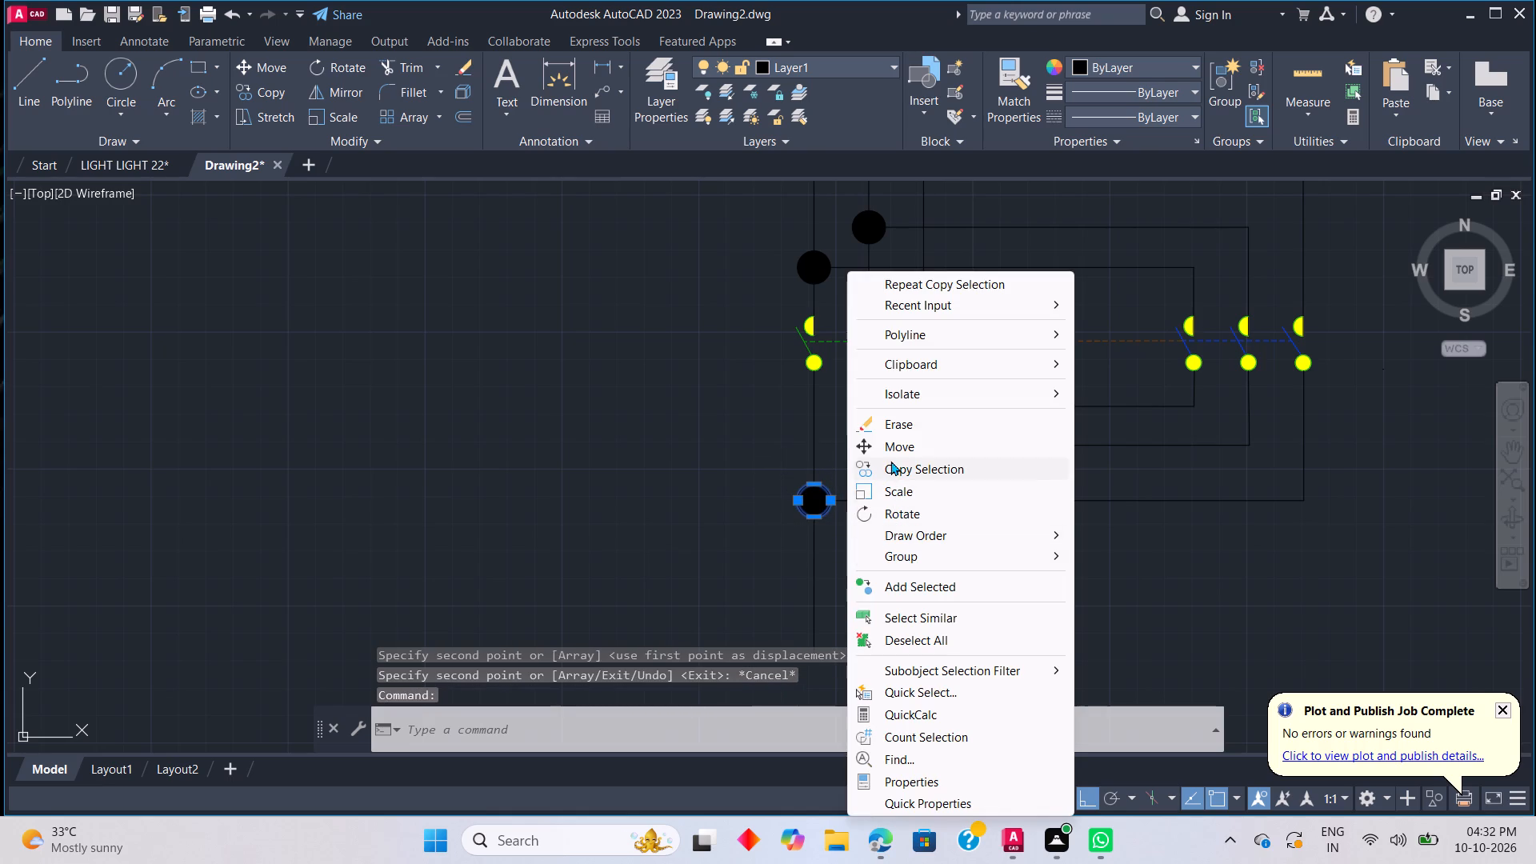
left_click(890, 462)
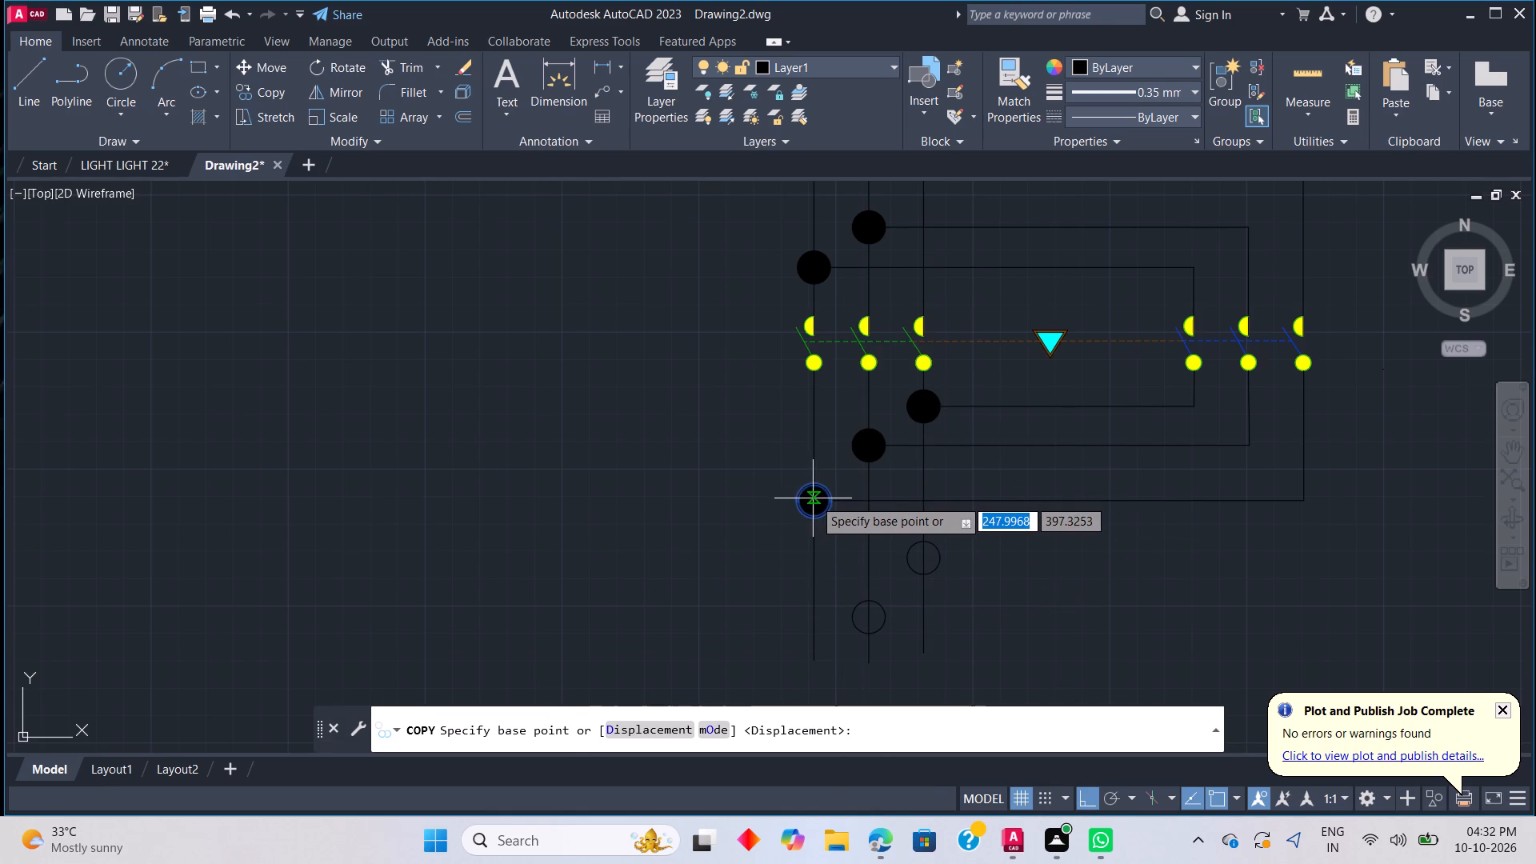
left_click(814, 500)
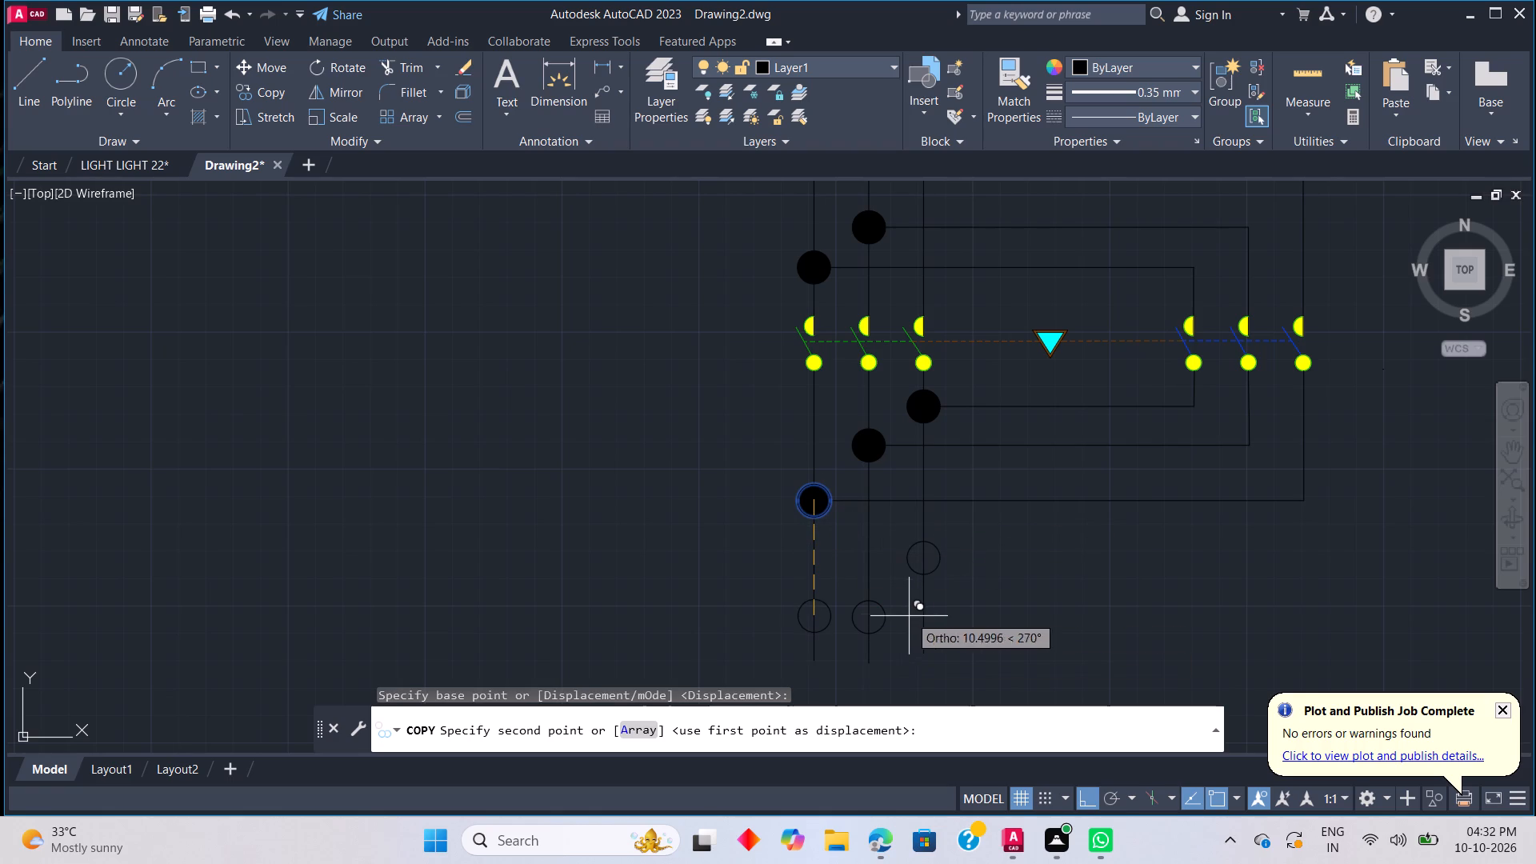
middle_click_drag(888, 641, 921, 458)
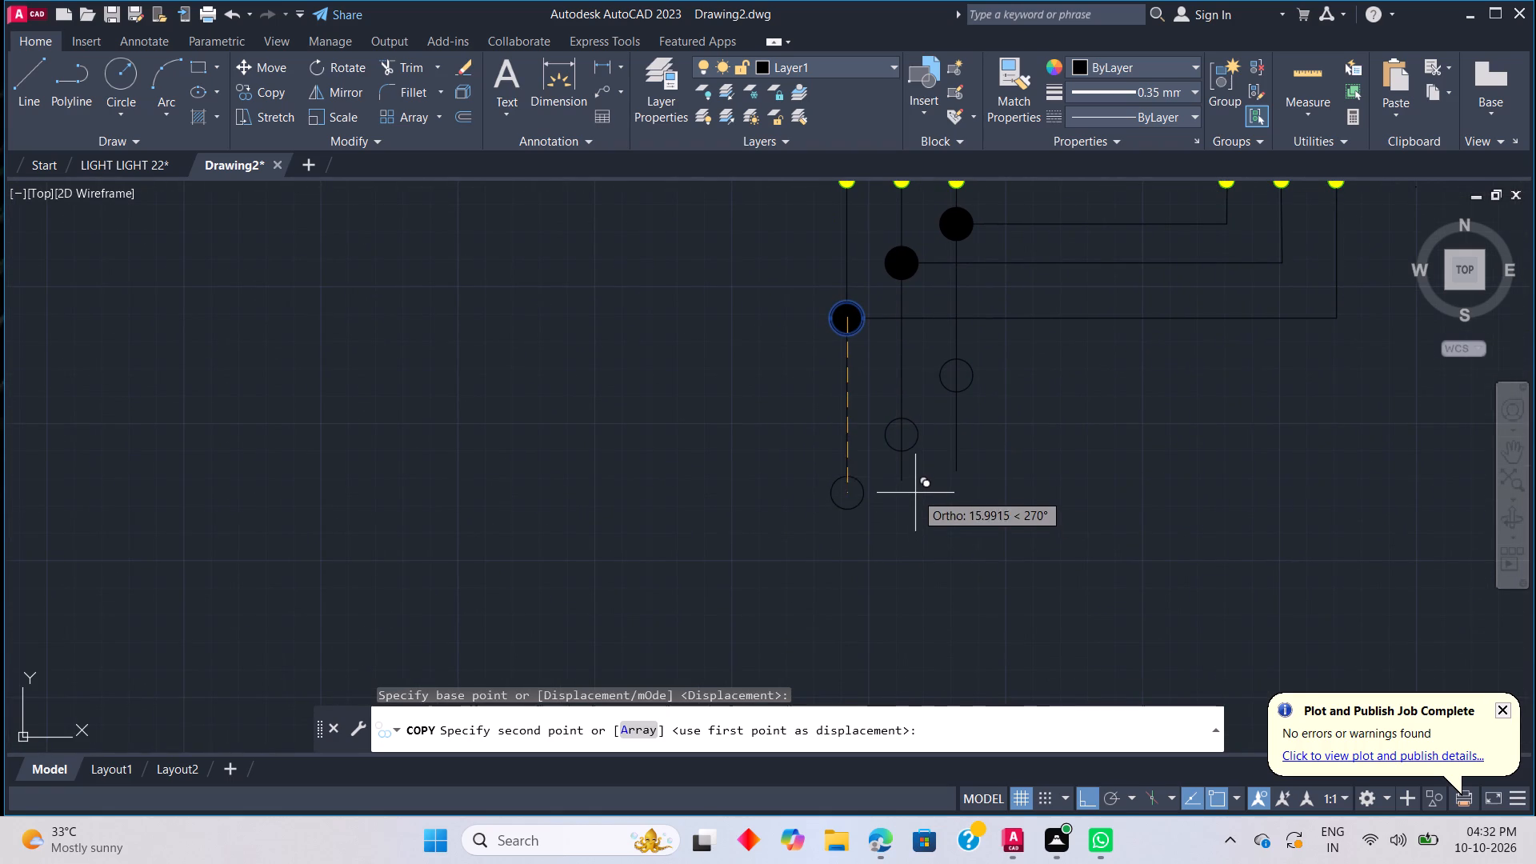
left_click(914, 482)
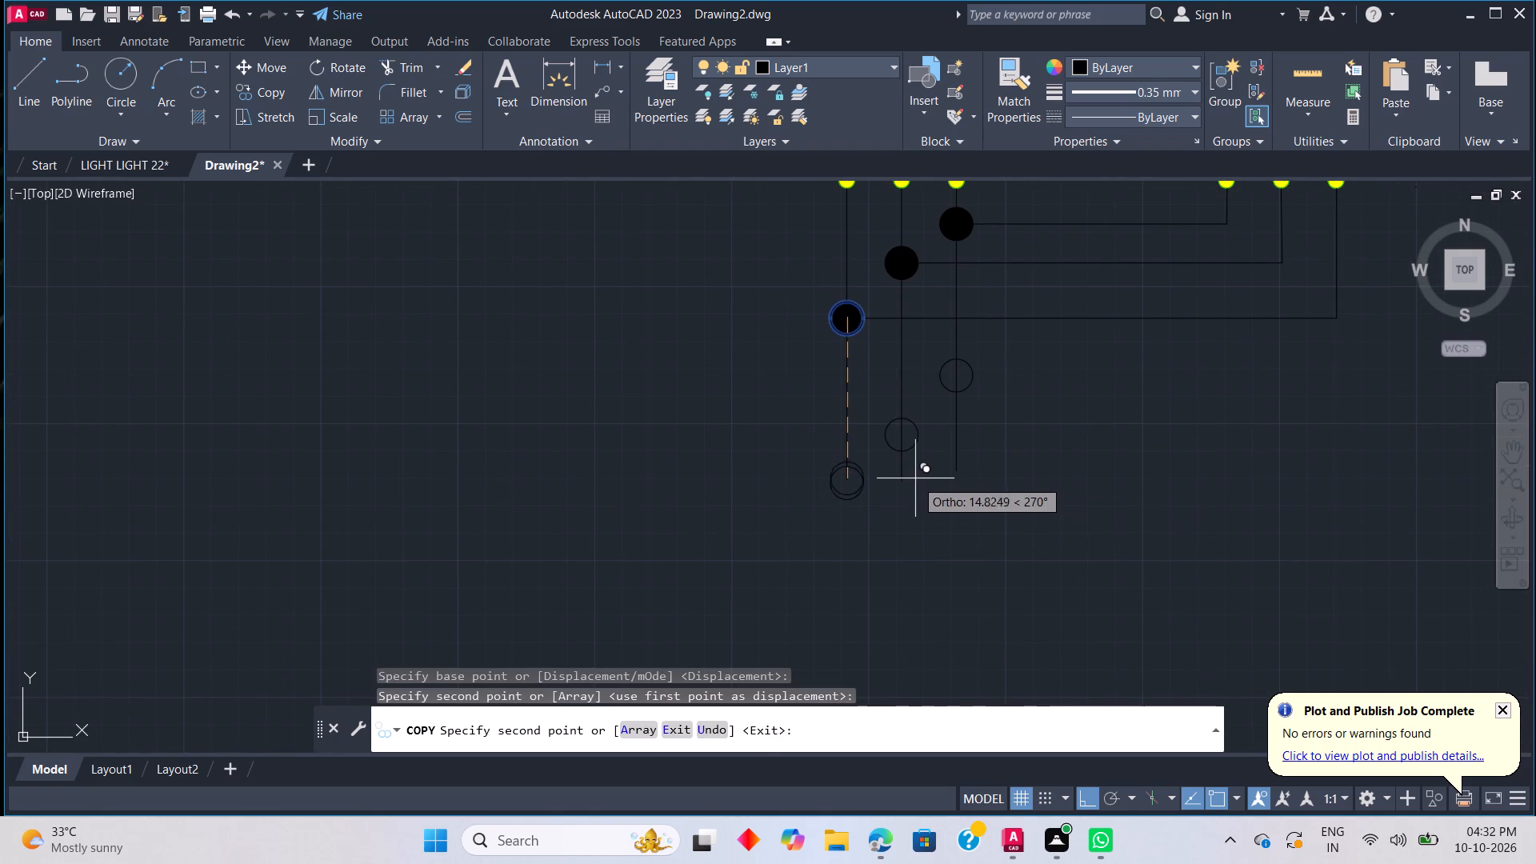
key("Escape")
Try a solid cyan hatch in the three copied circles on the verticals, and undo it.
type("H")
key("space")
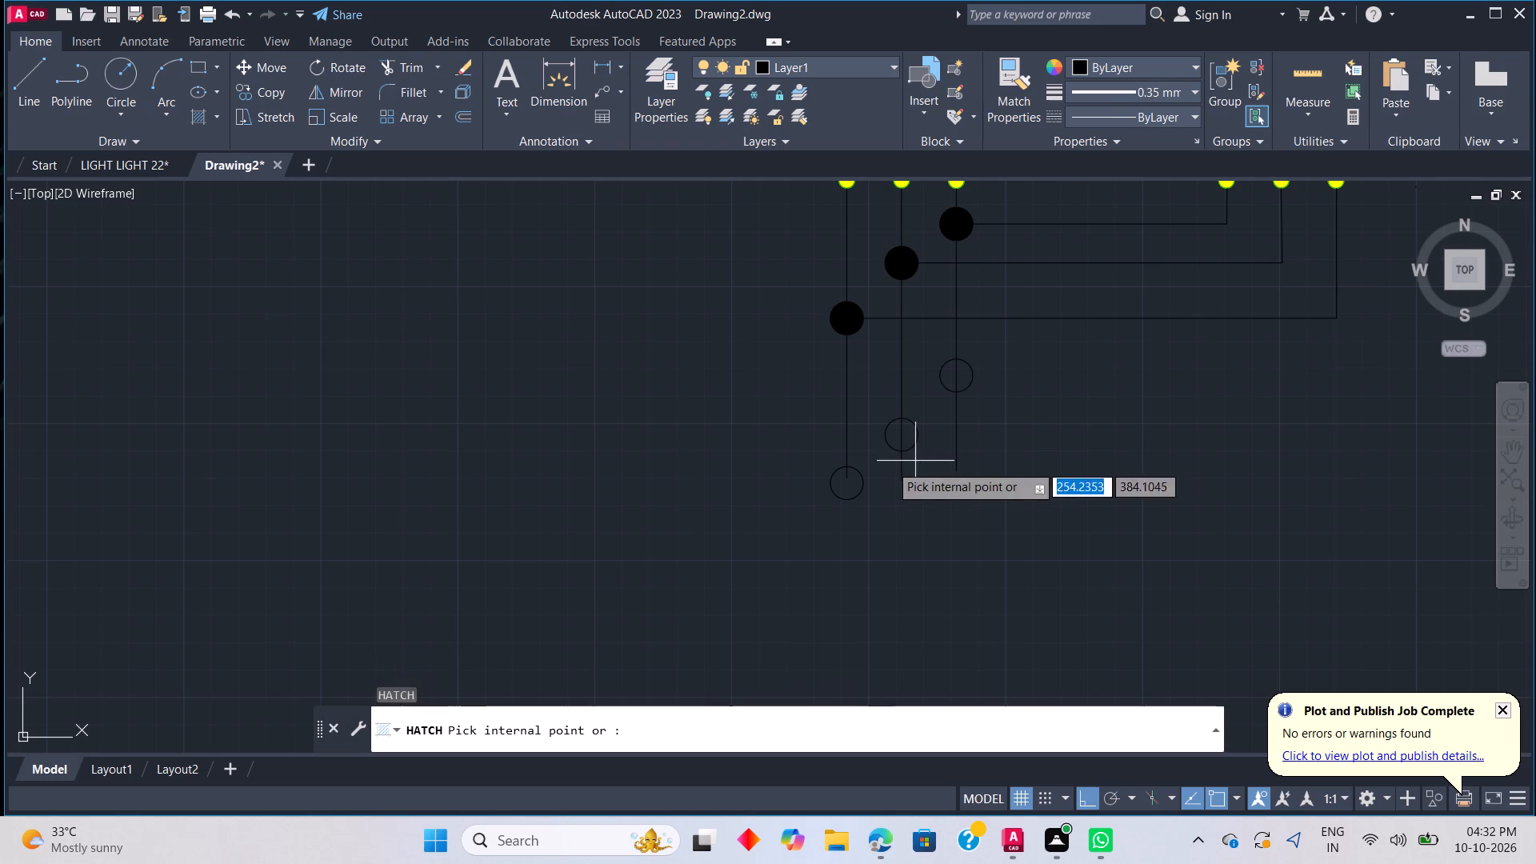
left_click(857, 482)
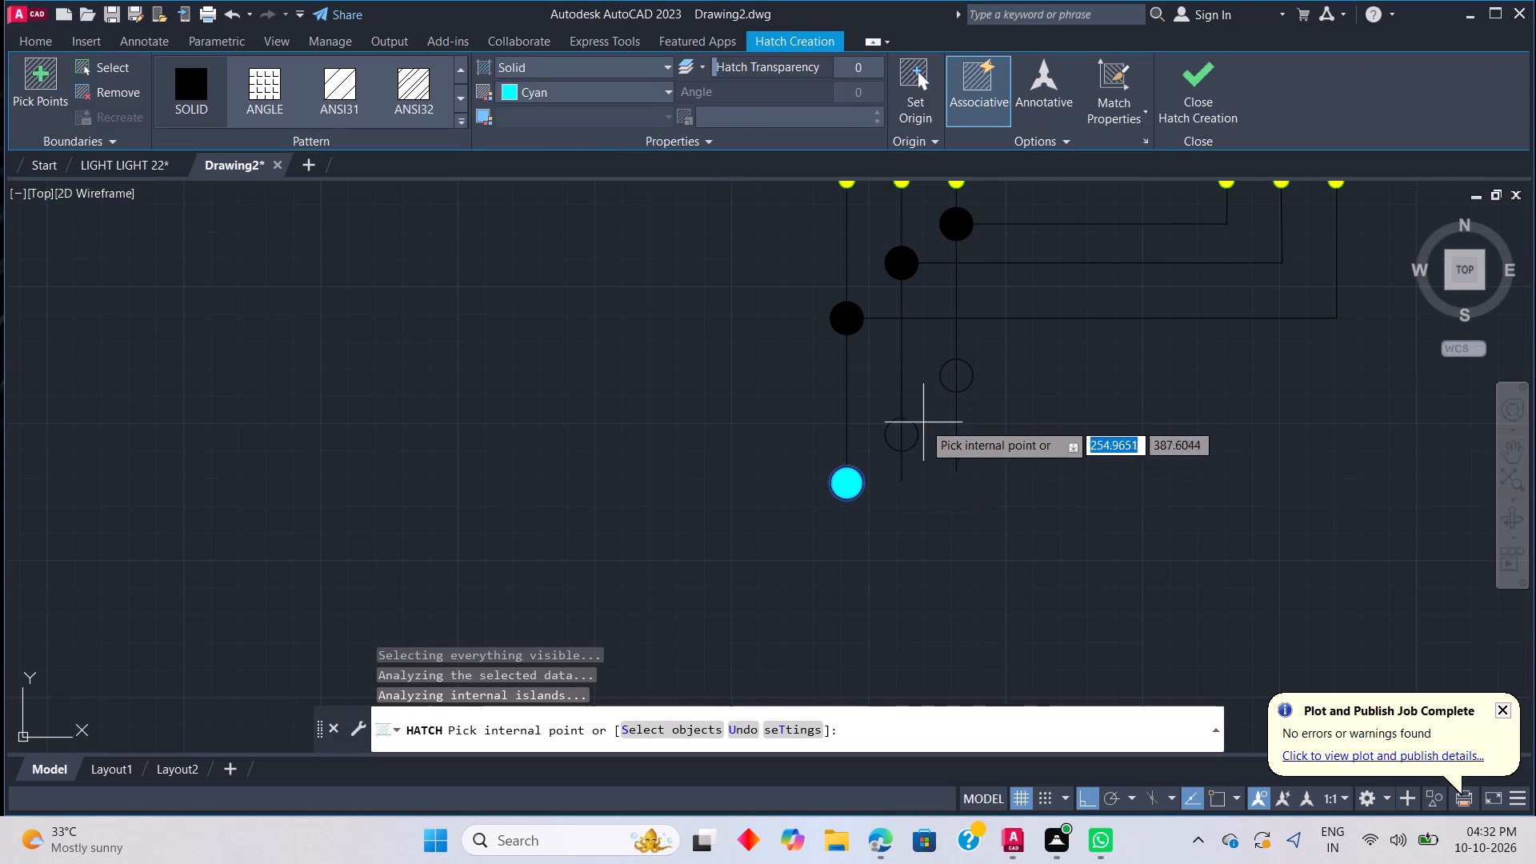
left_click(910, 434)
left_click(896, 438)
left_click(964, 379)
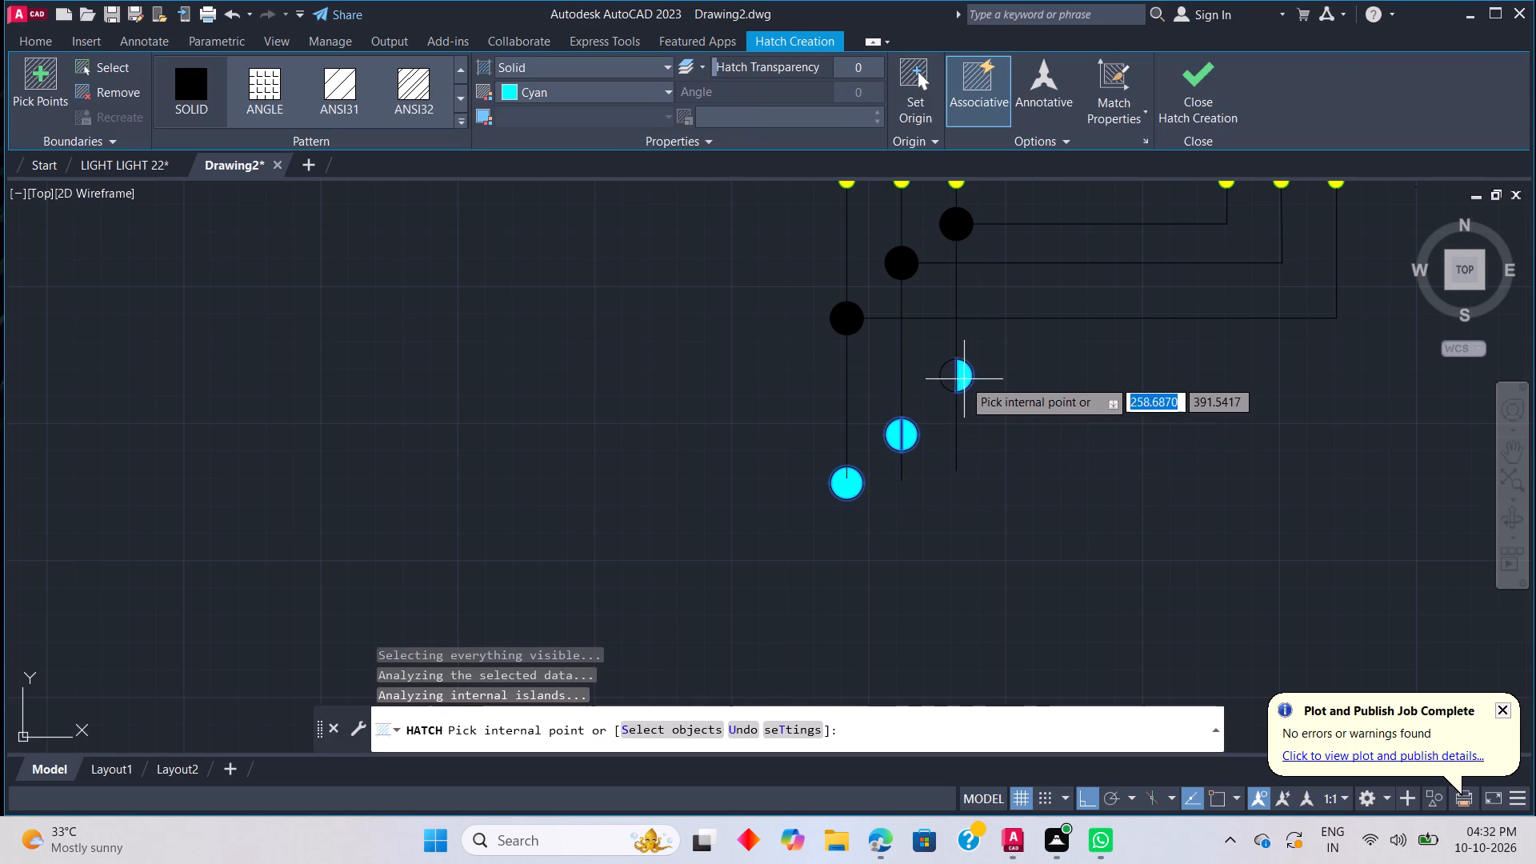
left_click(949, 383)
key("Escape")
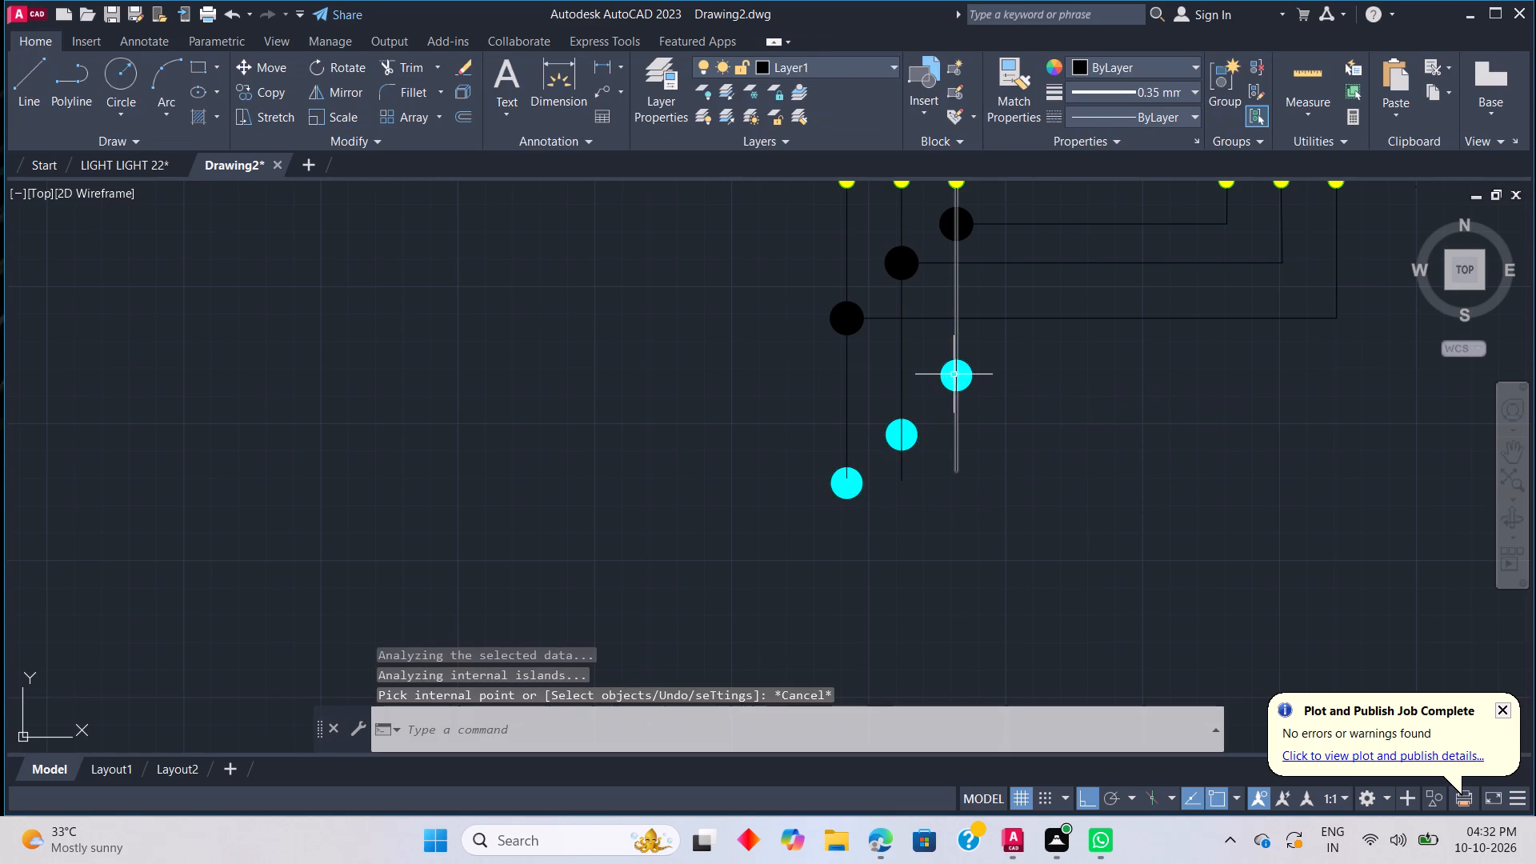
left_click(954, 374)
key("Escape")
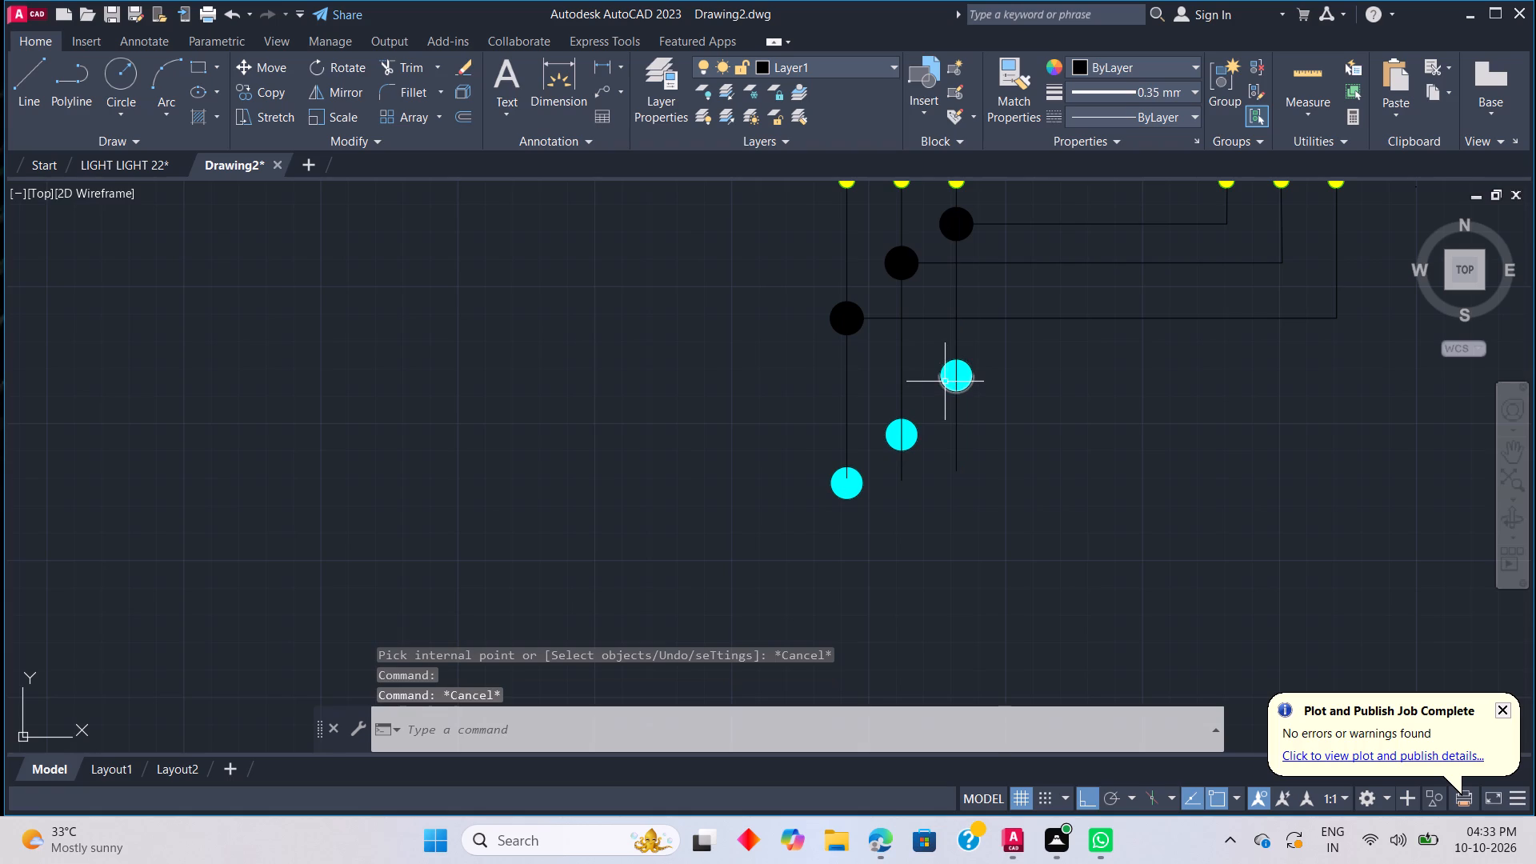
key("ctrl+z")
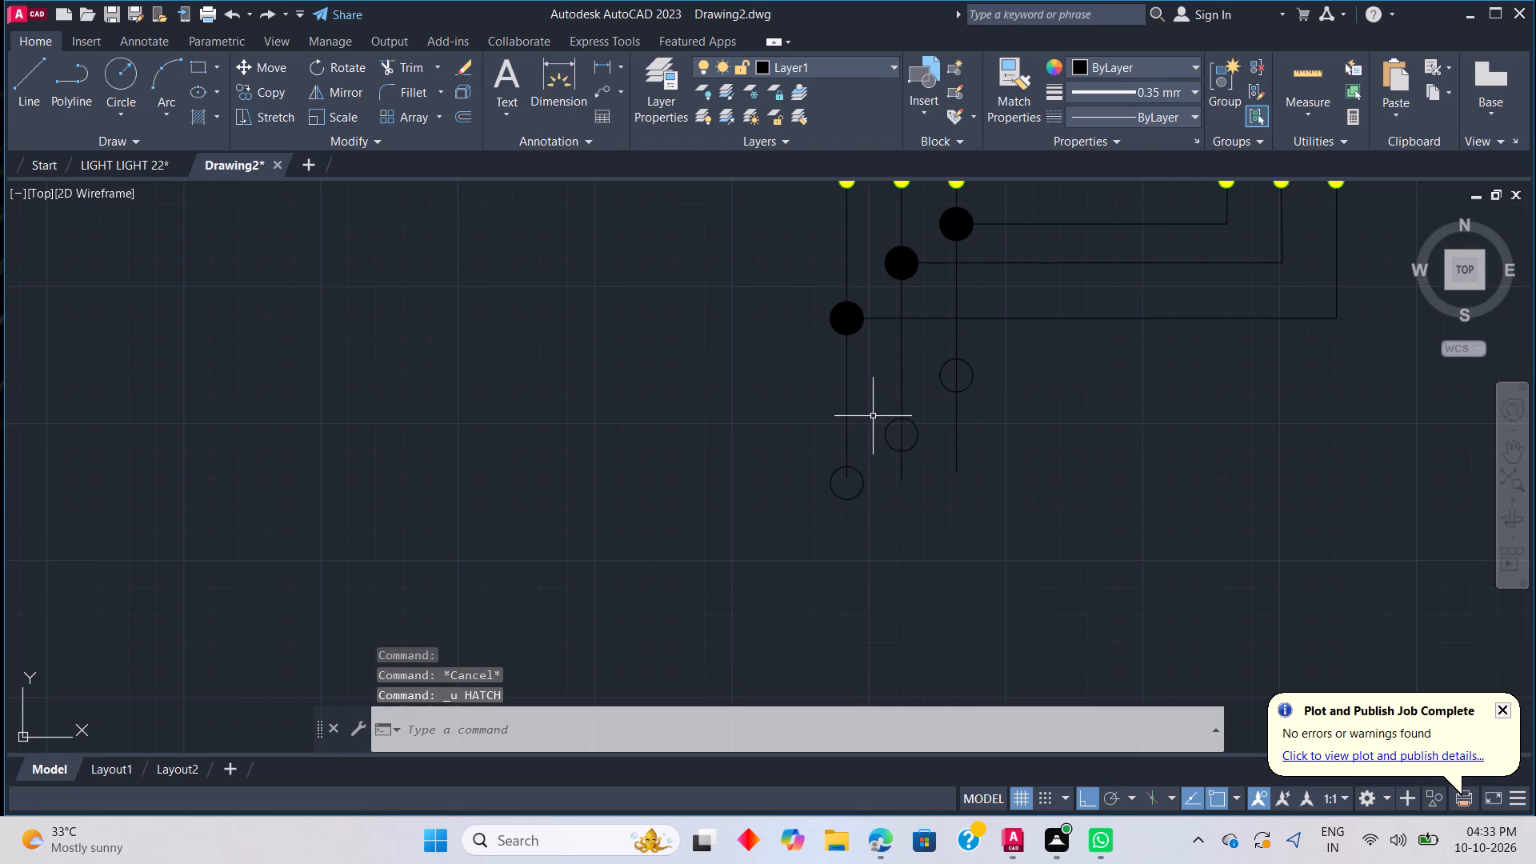
Fill the three copied circles with a solid hatch in the ByLayer colour.
key("h")
key("space")
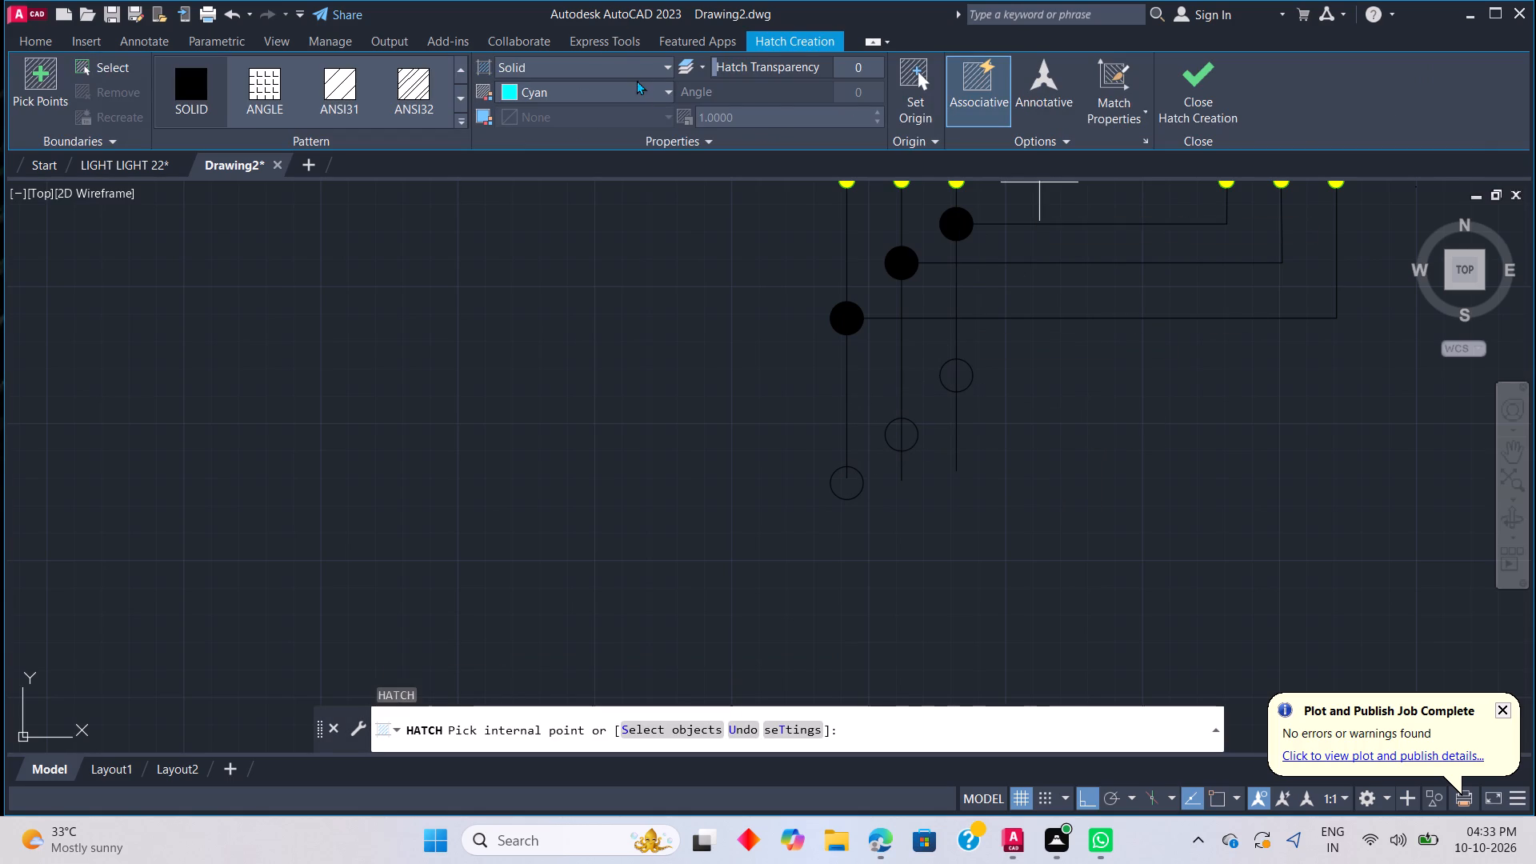
left_click(645, 89)
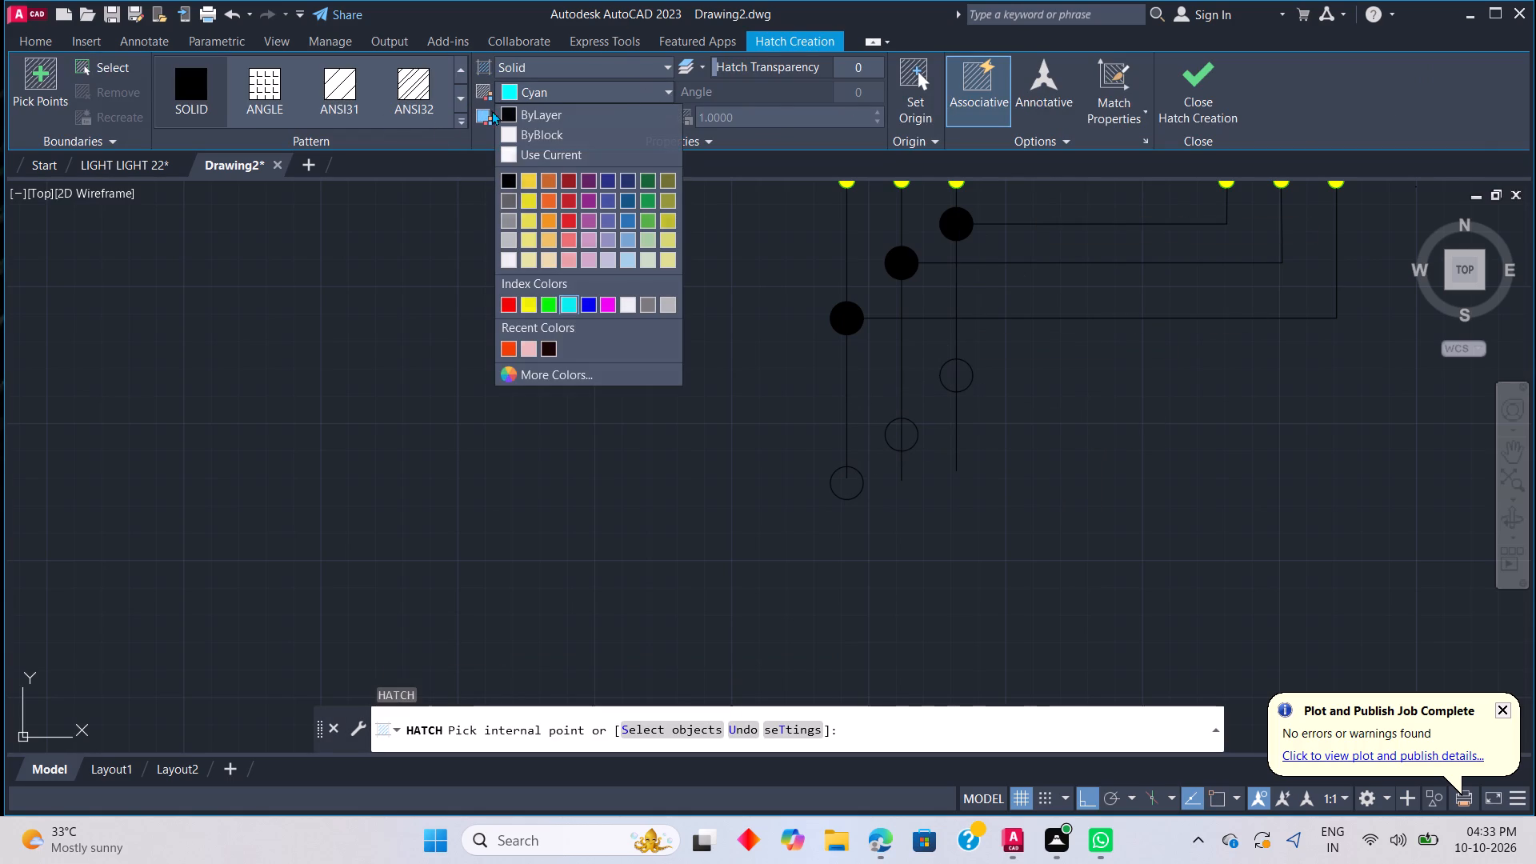
left_click(500, 110)
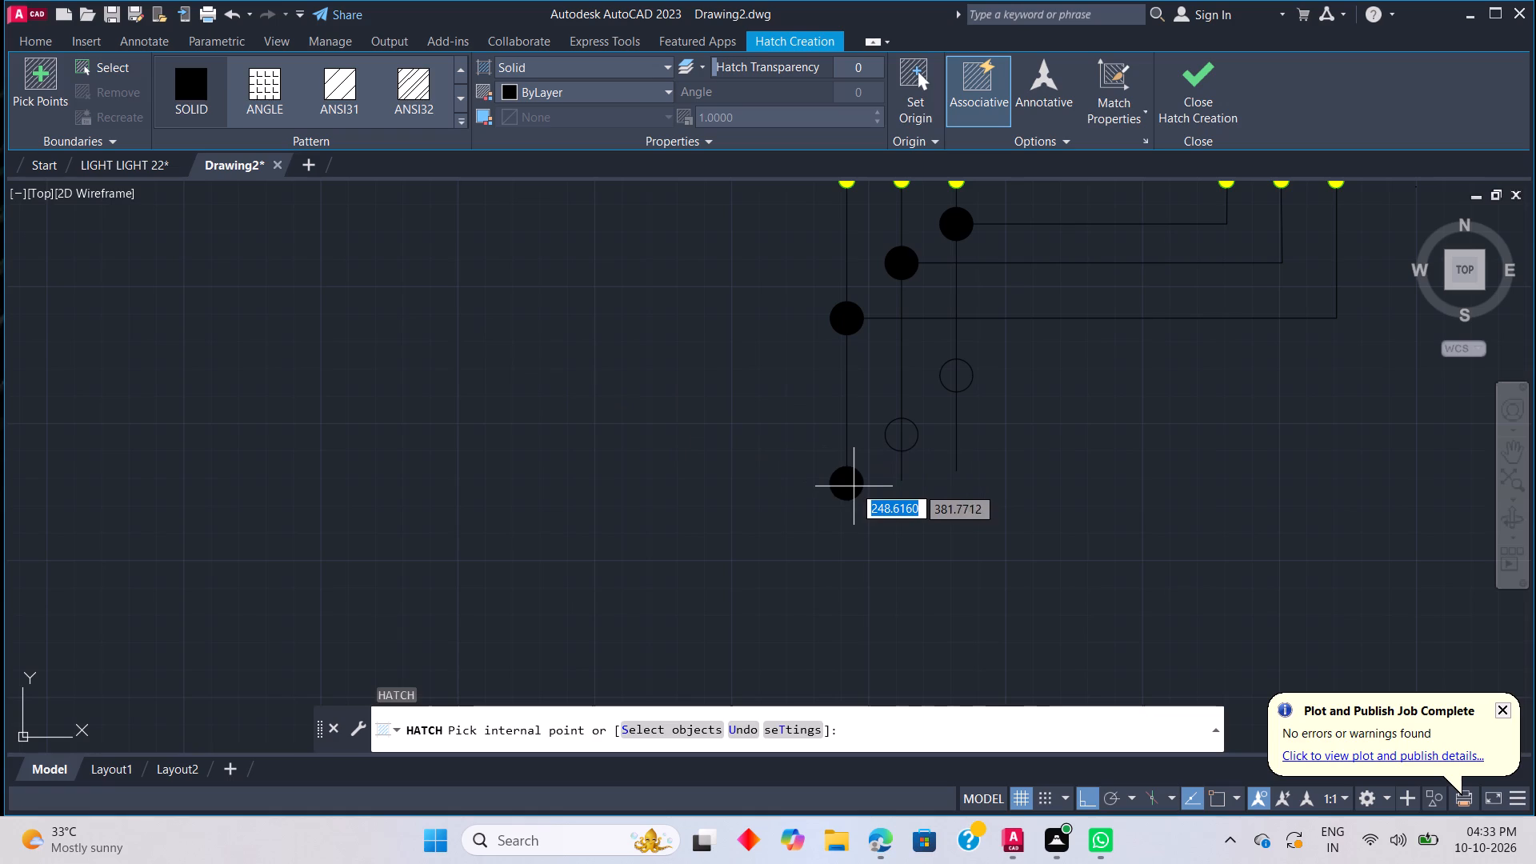
left_click(853, 486)
left_click(908, 441)
left_click(896, 442)
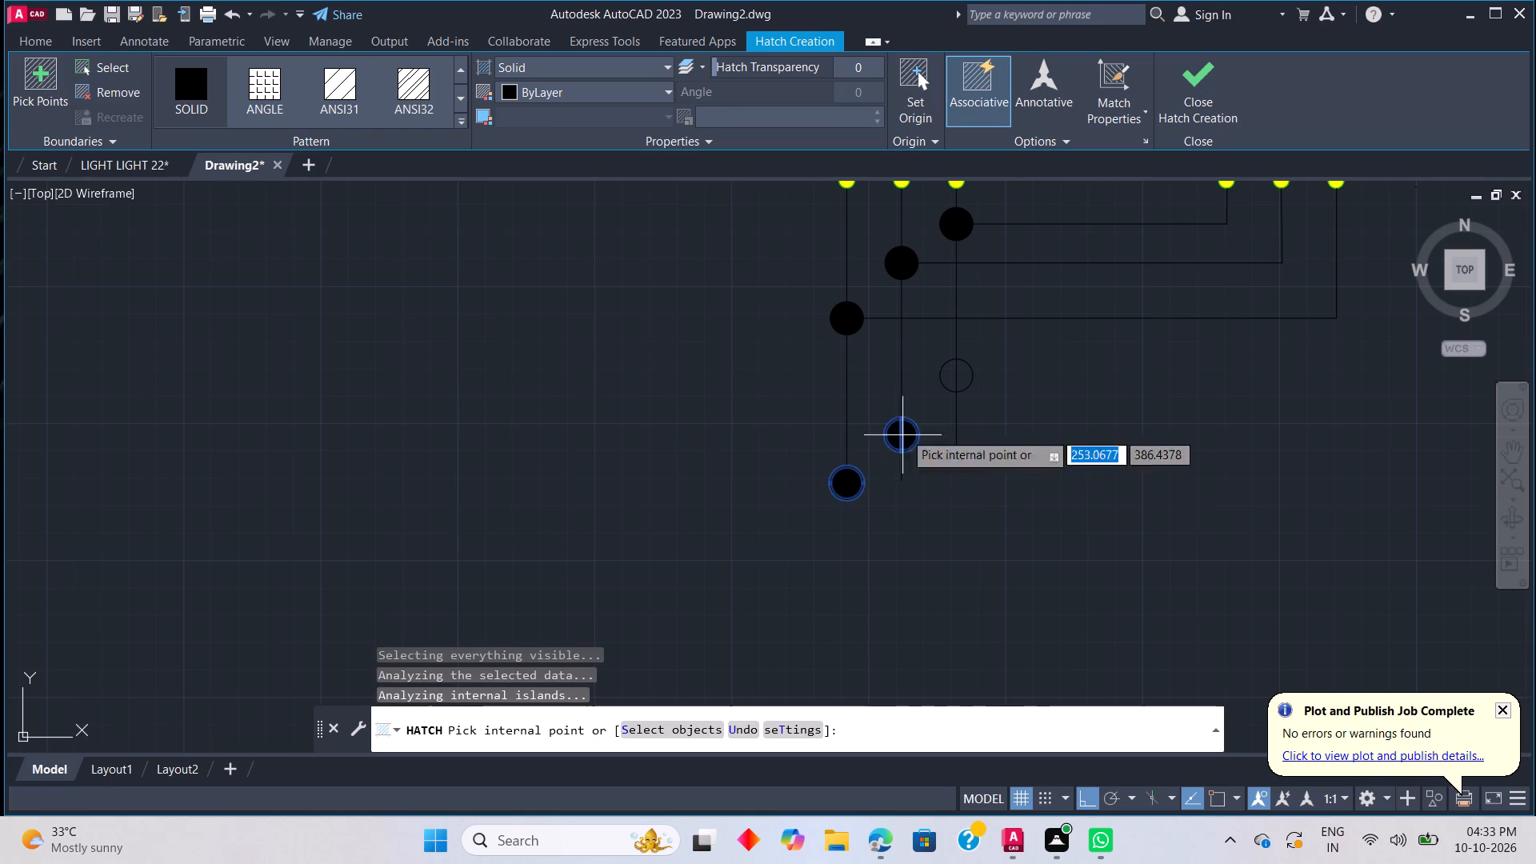
left_click(961, 382)
left_click(952, 375)
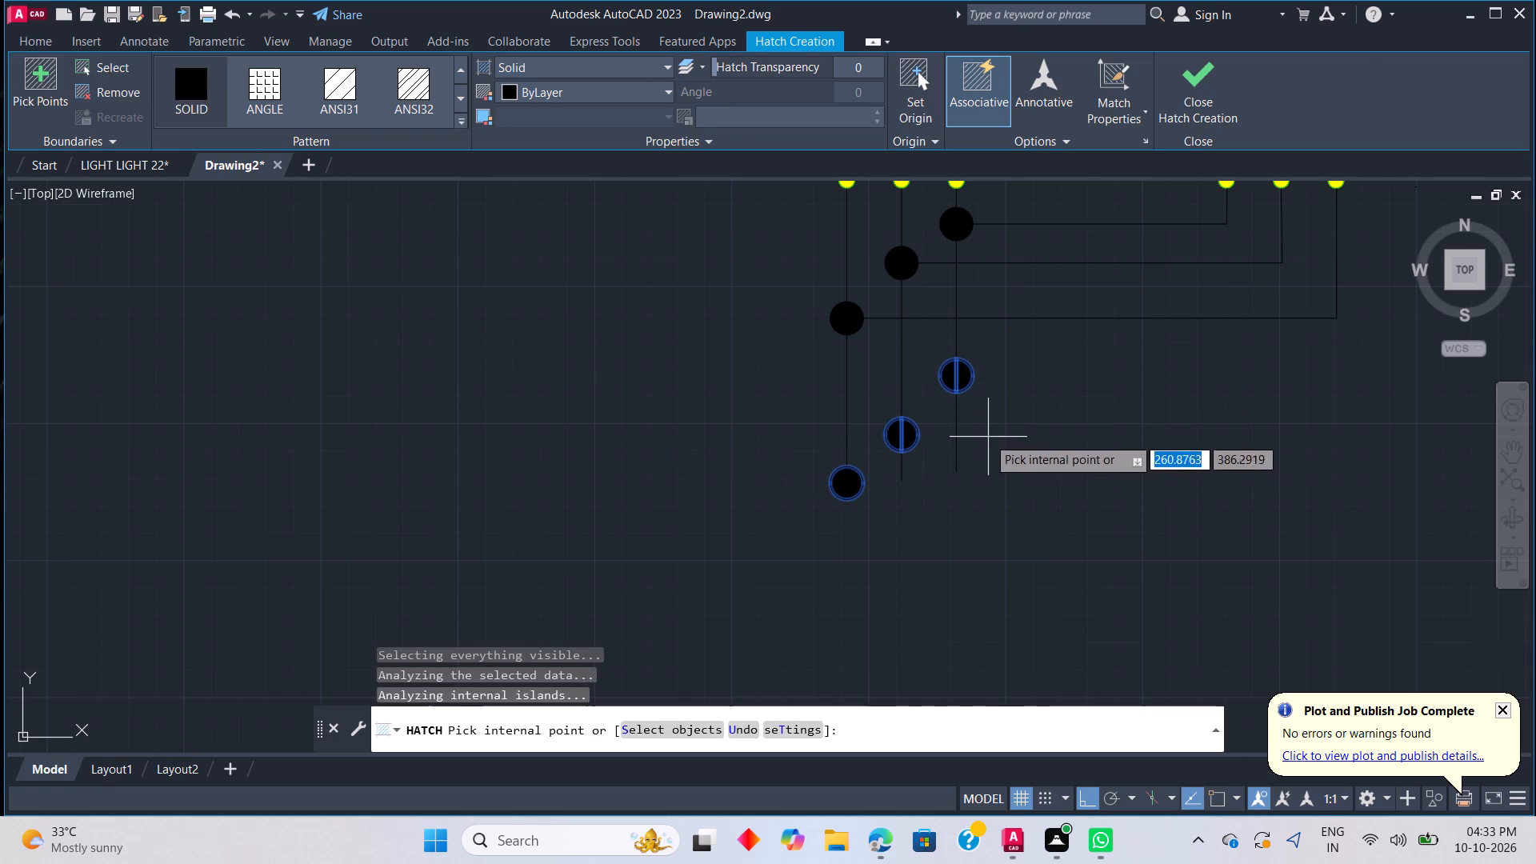
key("Escape")
Draw a line from the third vertical's lowest circle about 29.6 units to the right, continuing about 14 units down.
scroll(990, 415, "down", 3)
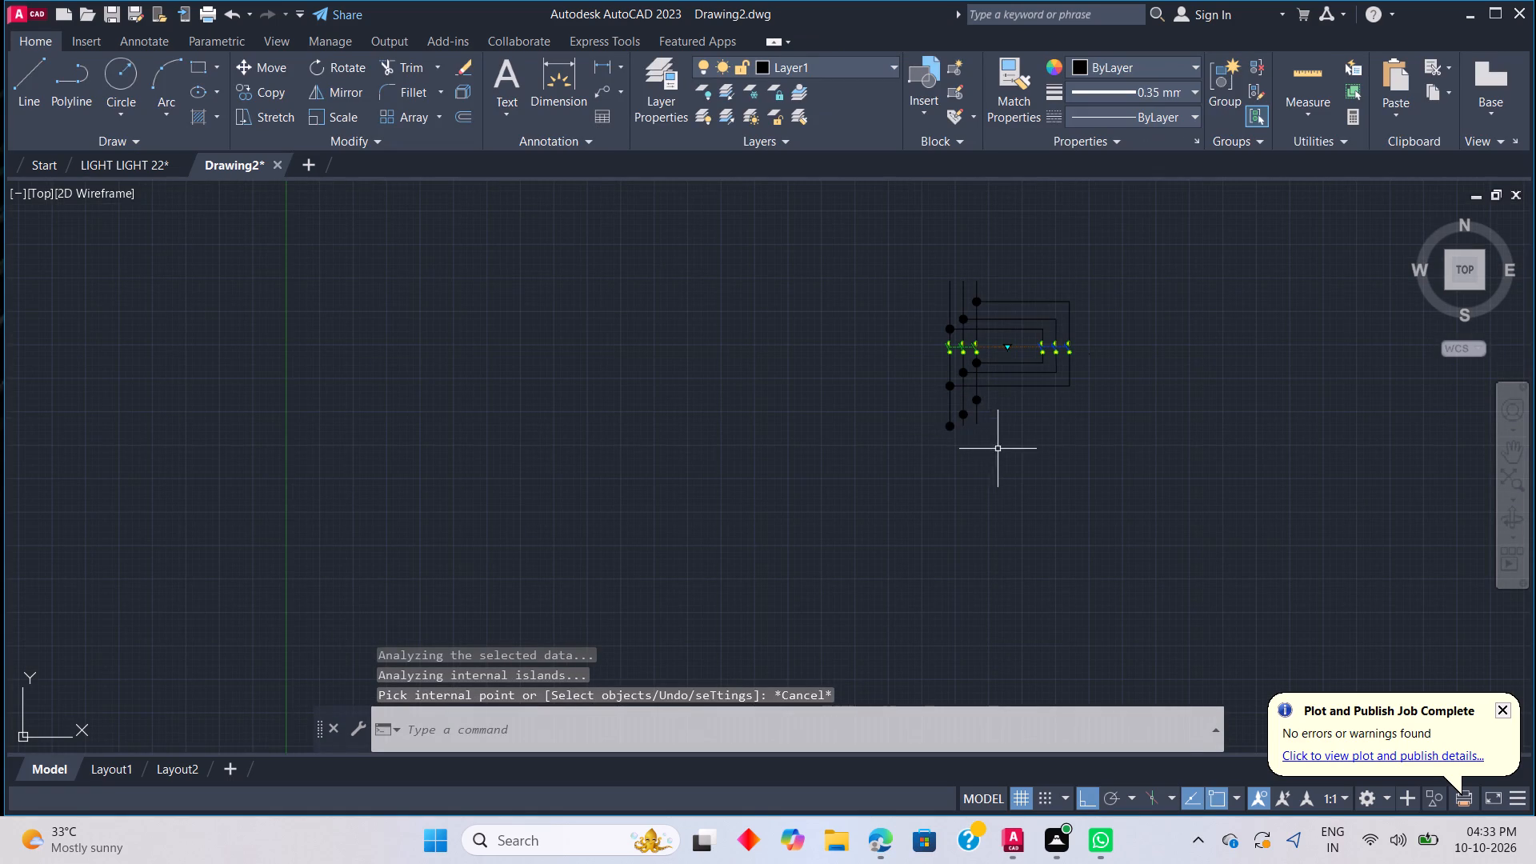
scroll(995, 462, "up", 2)
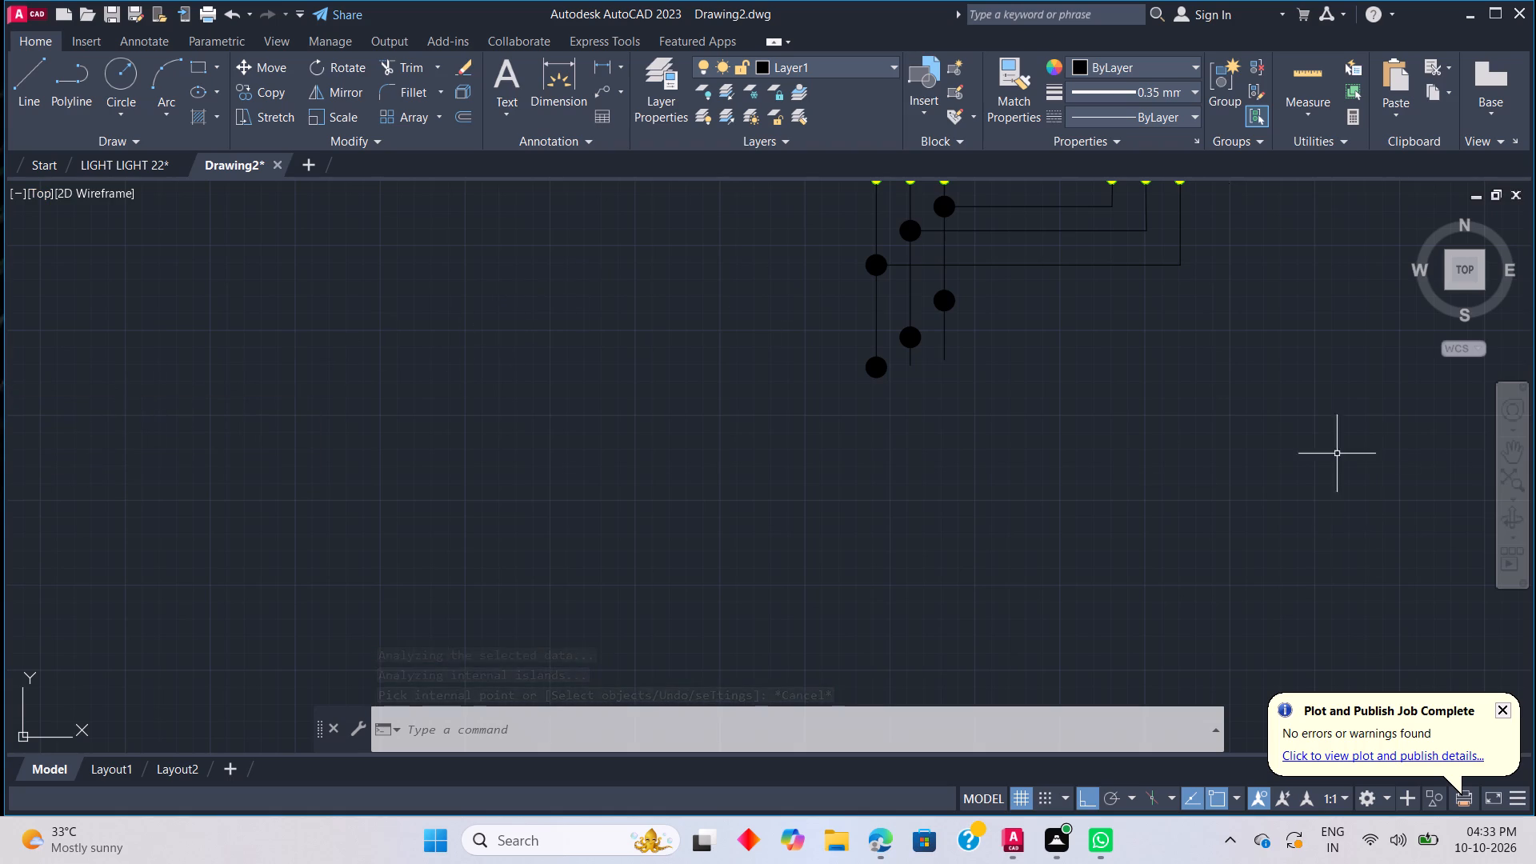
scroll(1020, 435, "down", 2)
scroll(1047, 390, "up", 2)
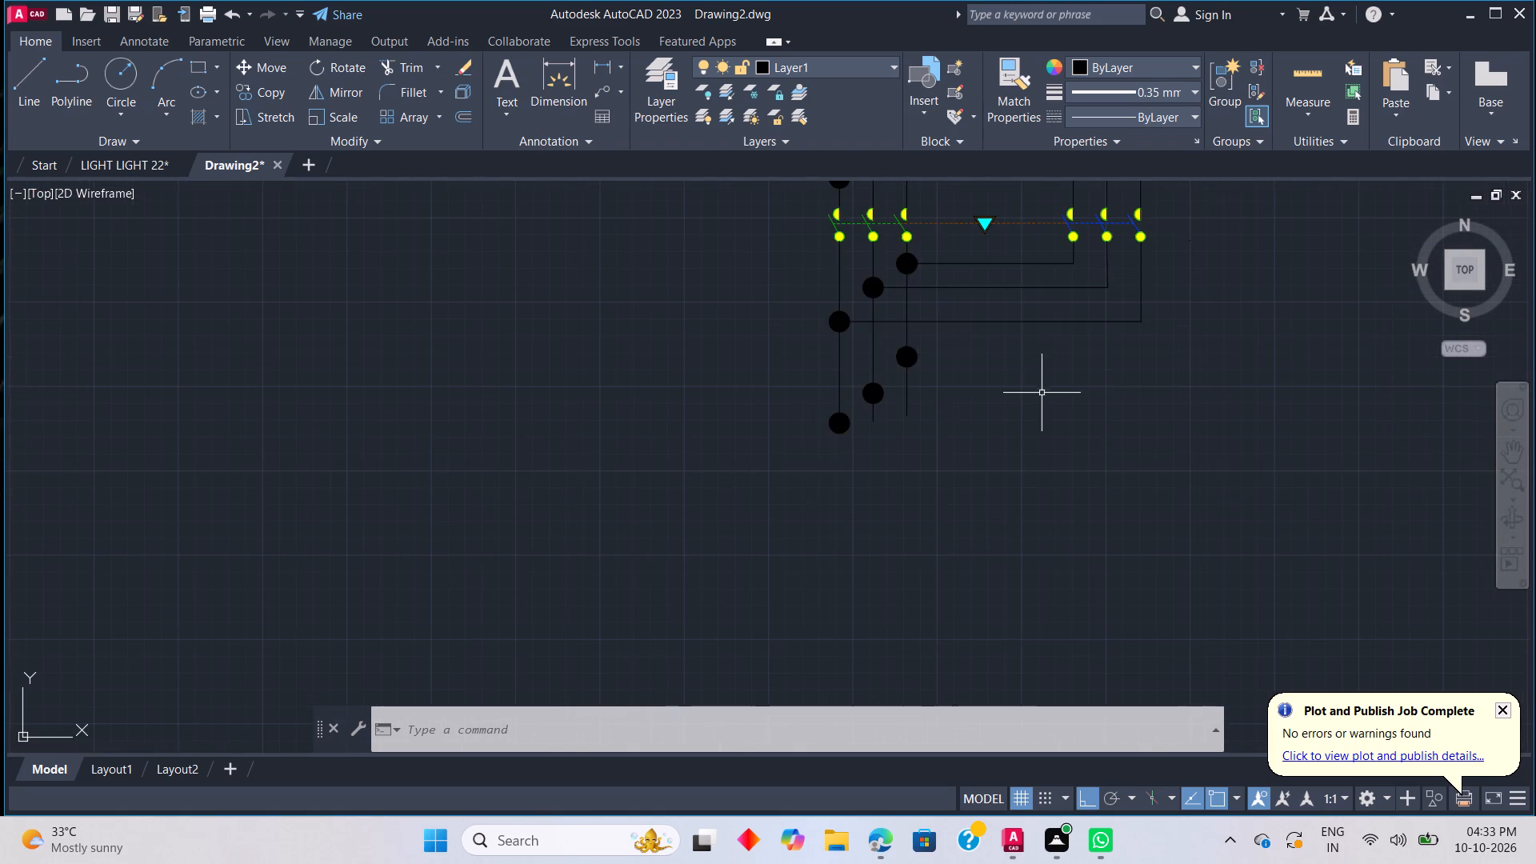
scroll(904, 356, "down", 1)
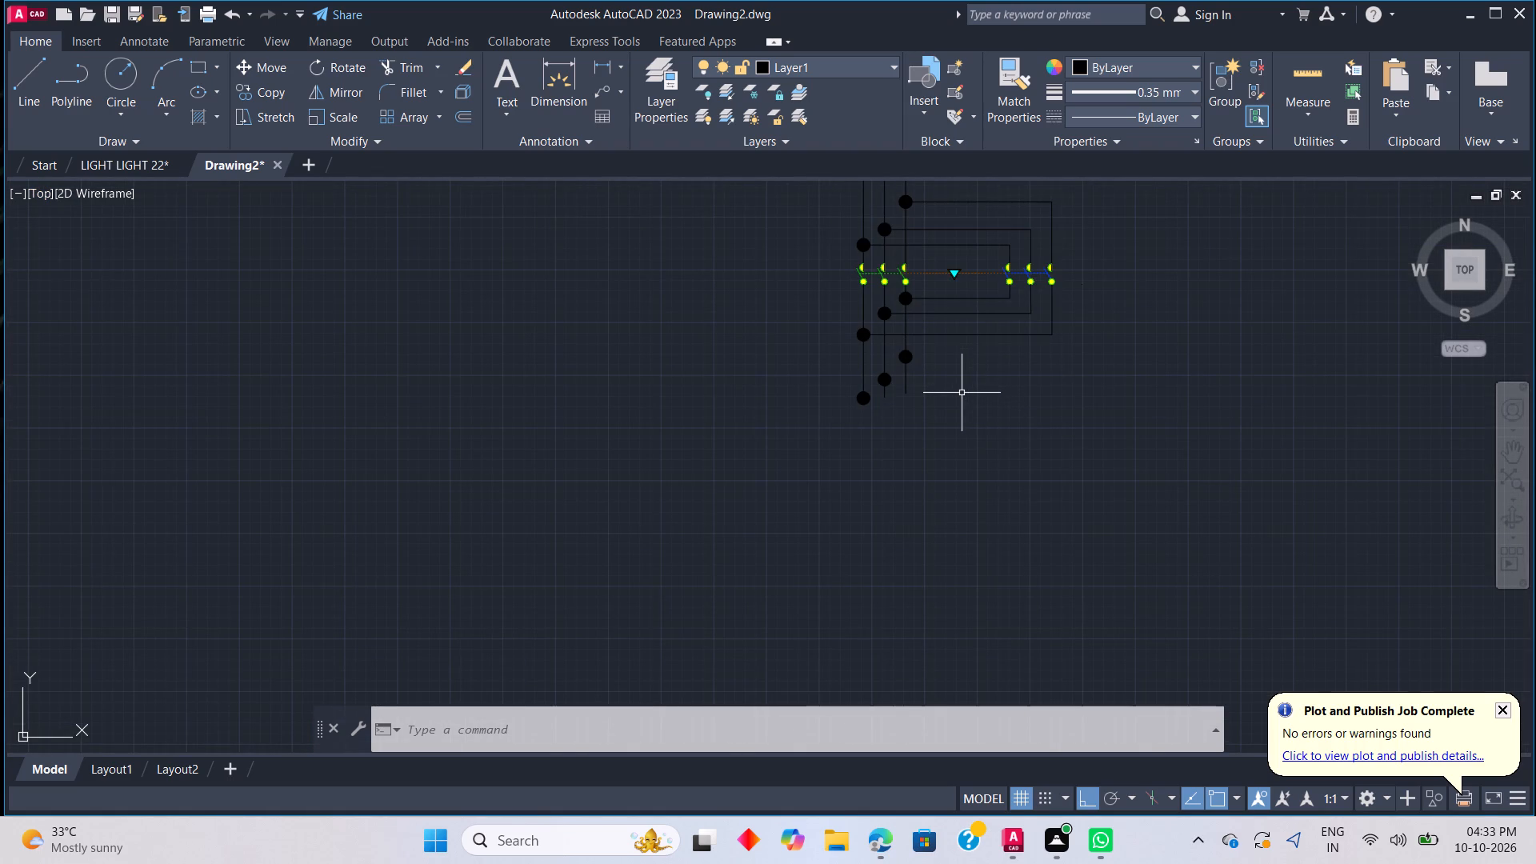
scroll(920, 377, "up", 1)
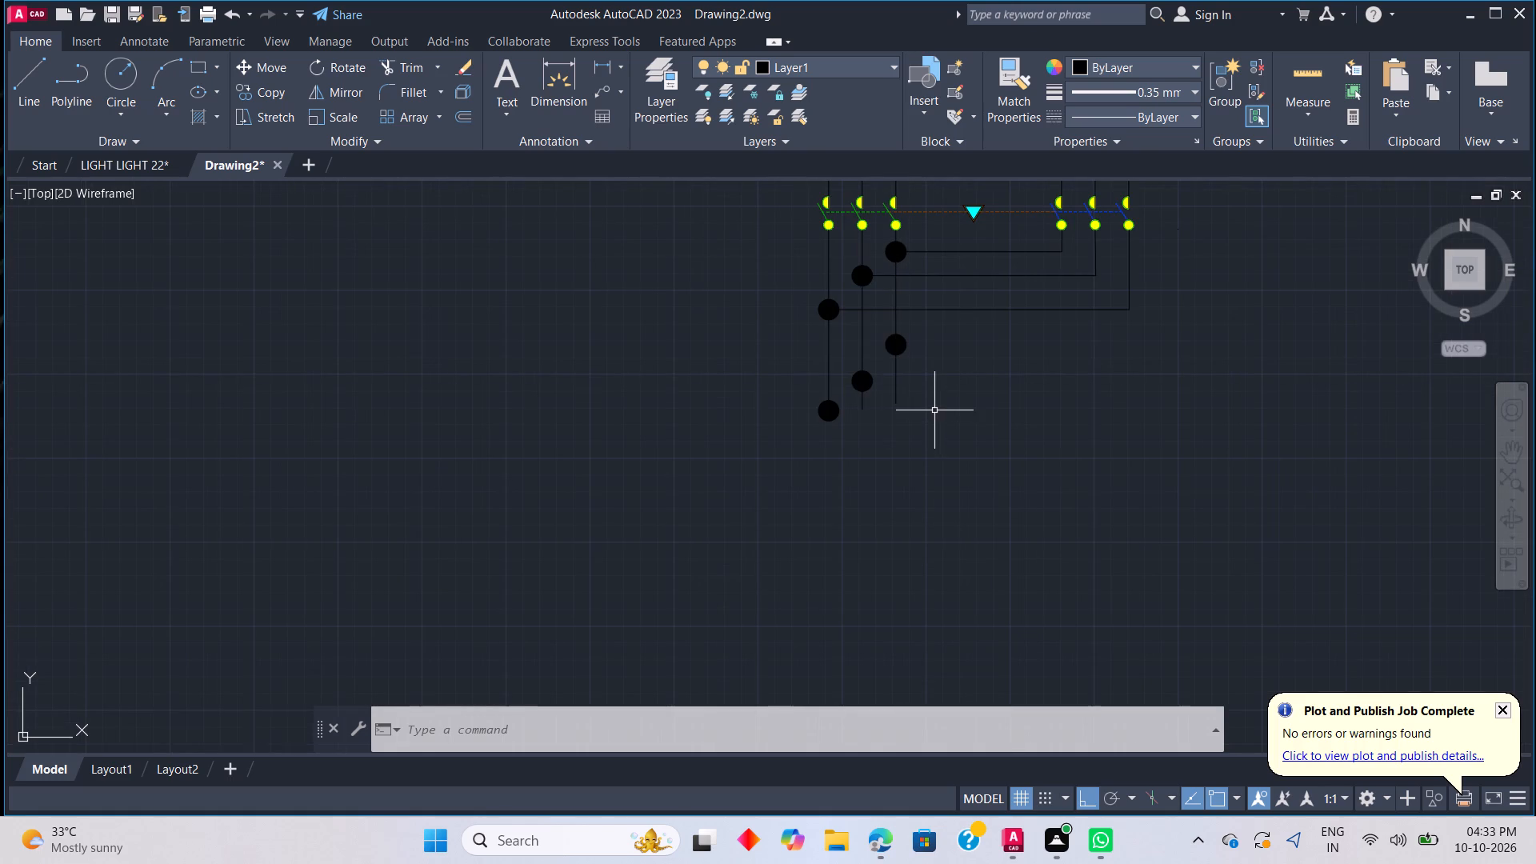
type("L")
key("space")
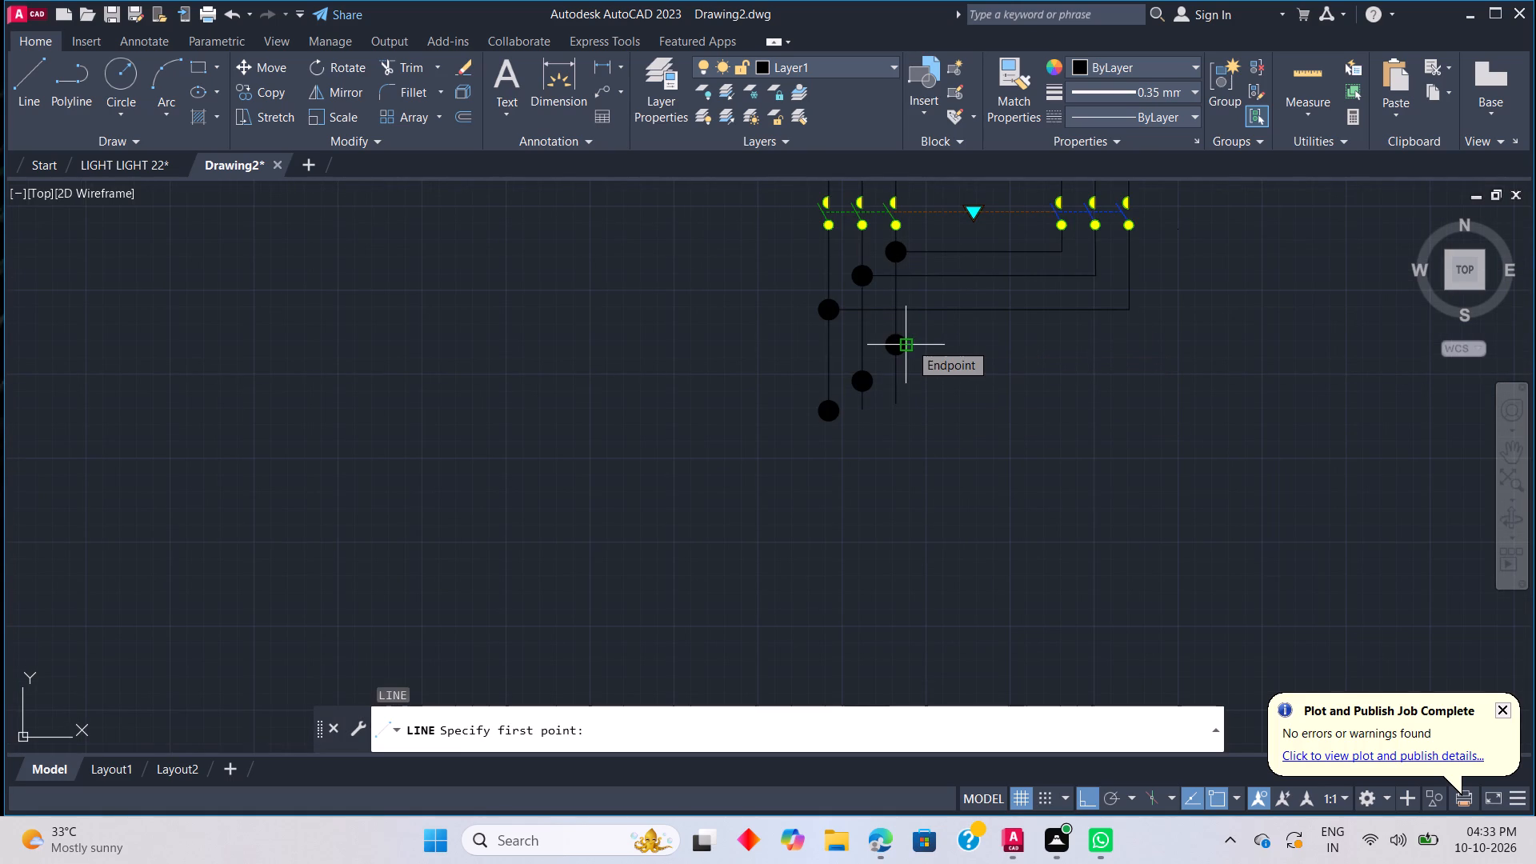
left_click(907, 344)
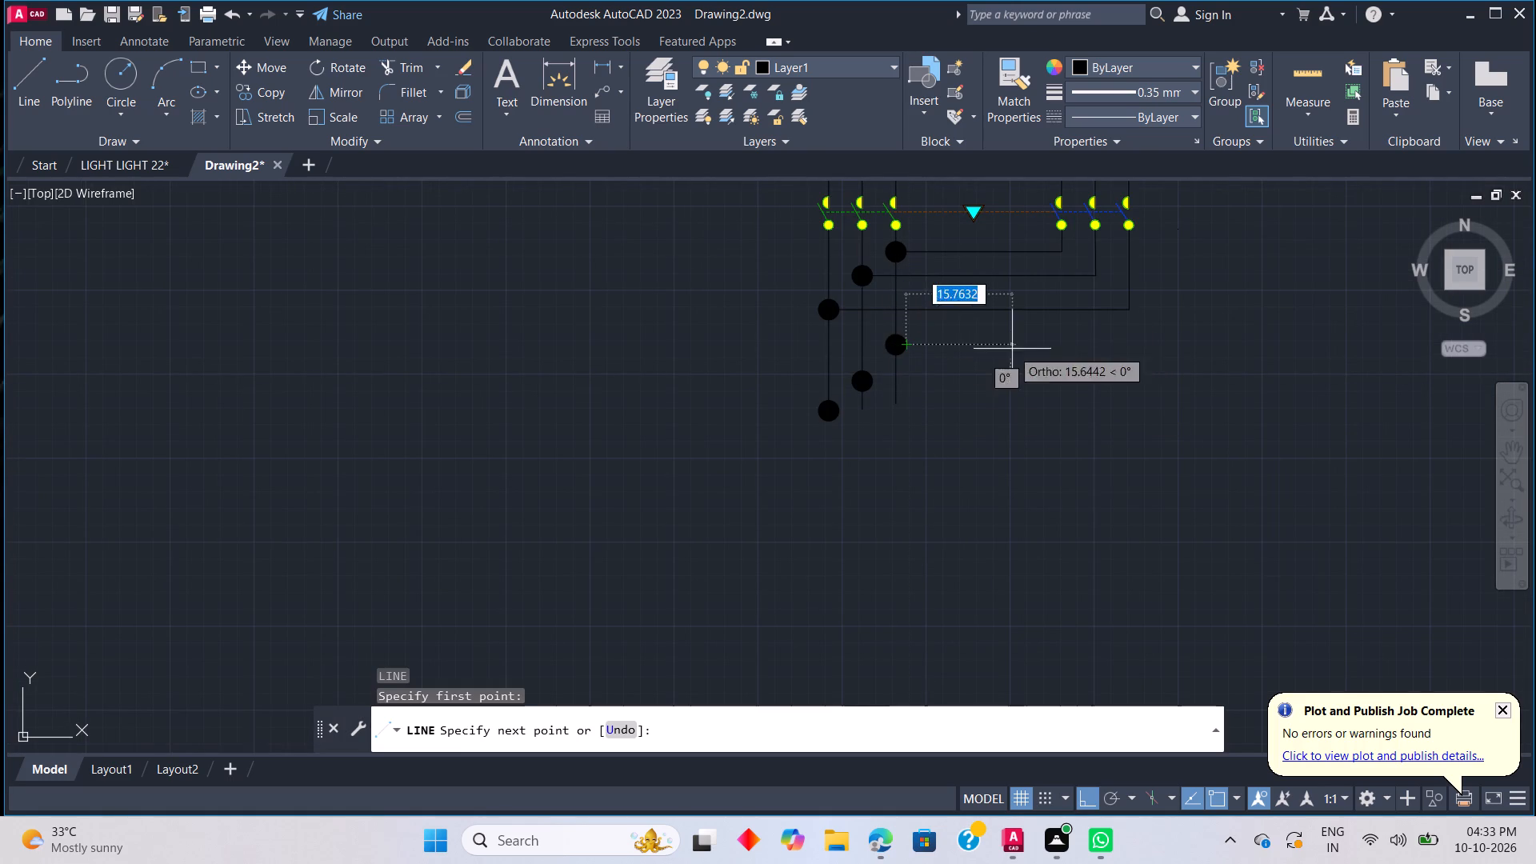
left_click(1105, 349)
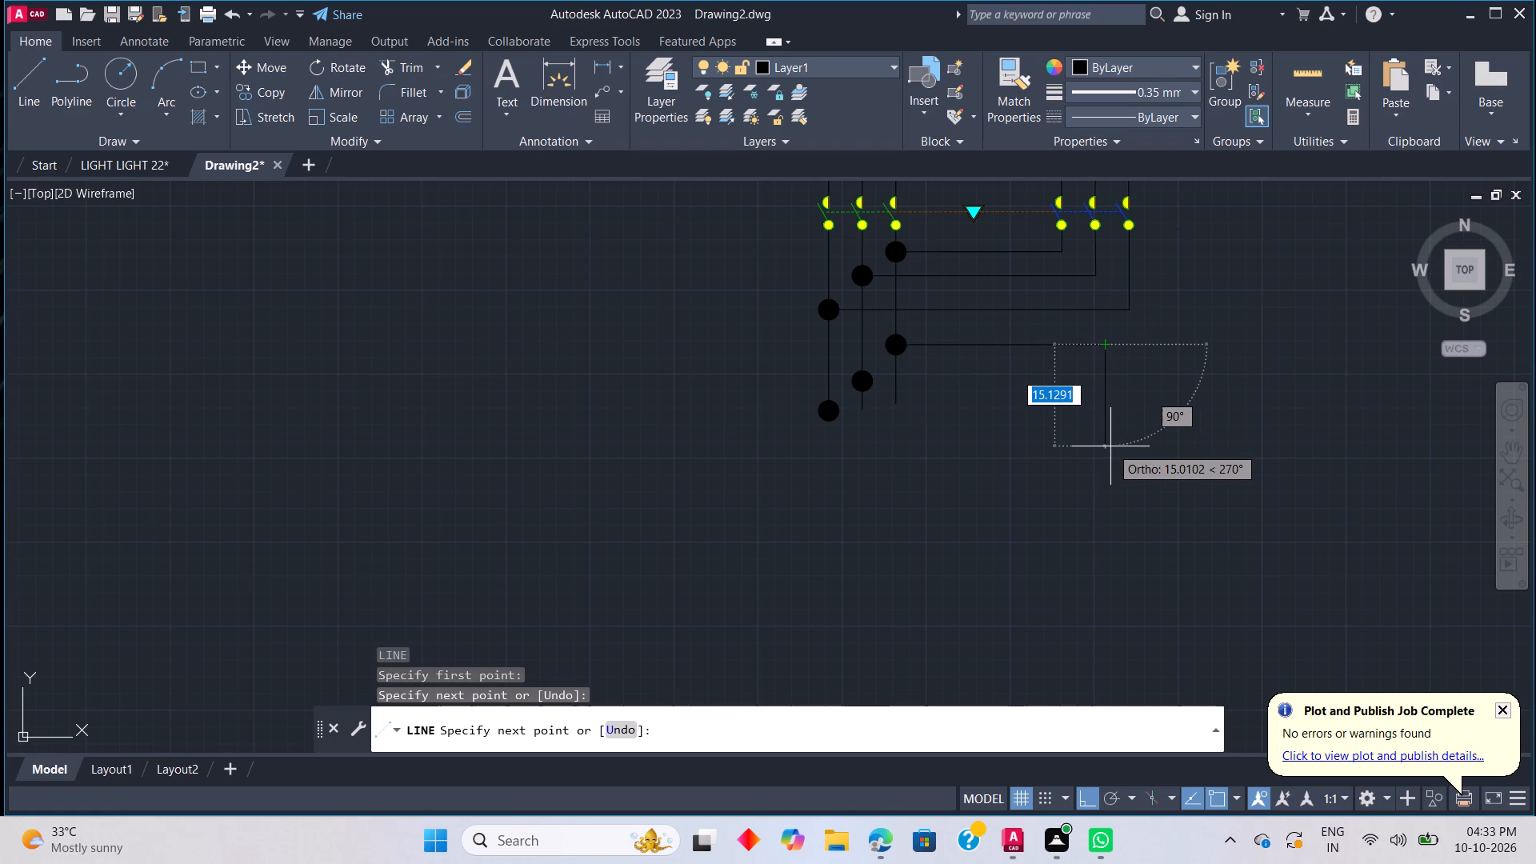
left_click(1111, 442)
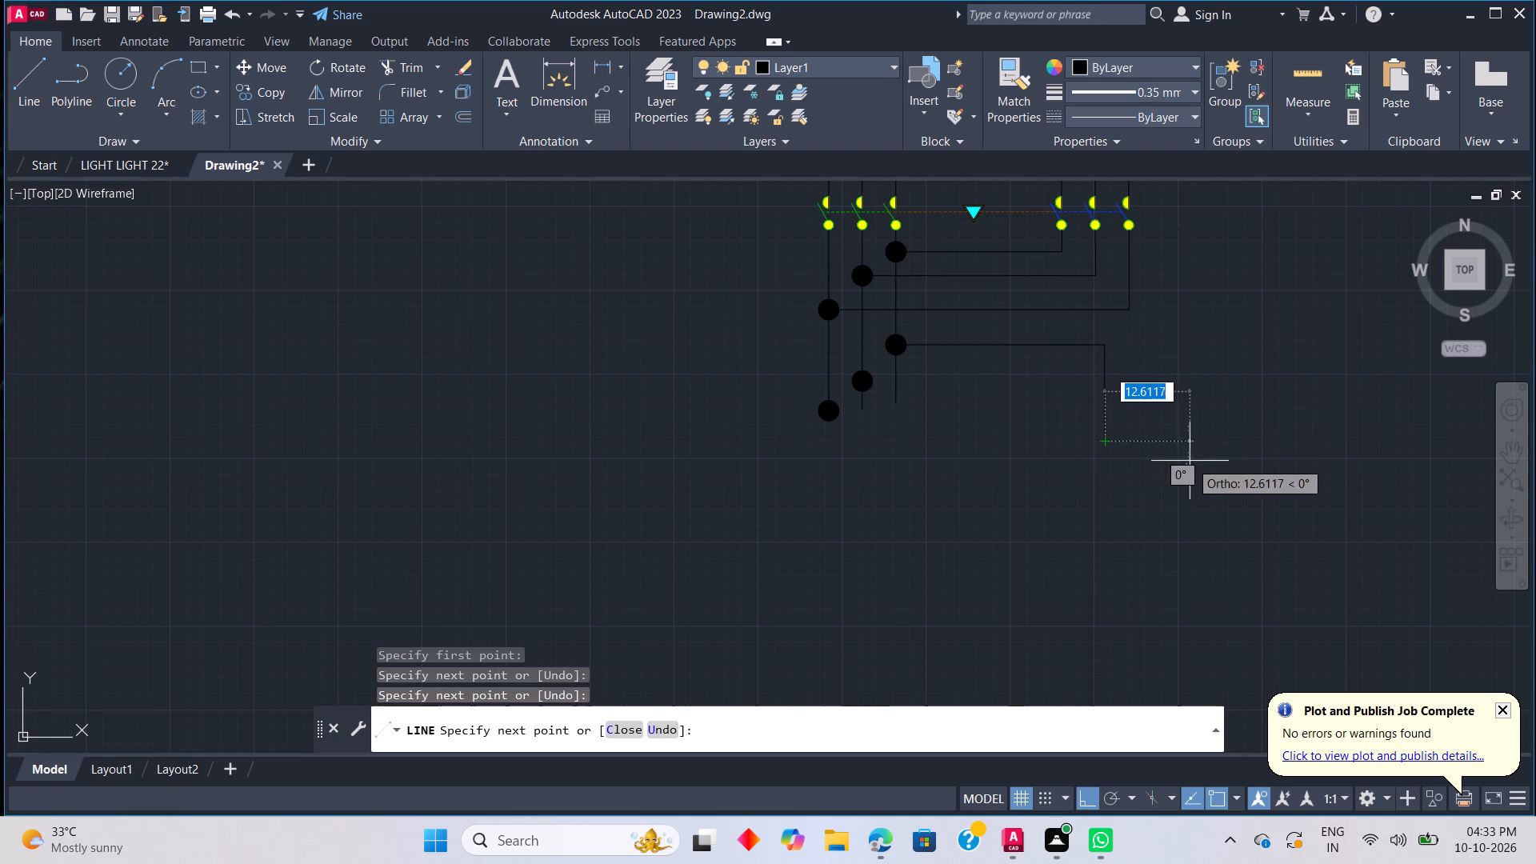
key("Escape")
Draw a line from the second vertical's lowest circle about 29.6 units to the right, continuing about 9 units down.
key("l")
key("space")
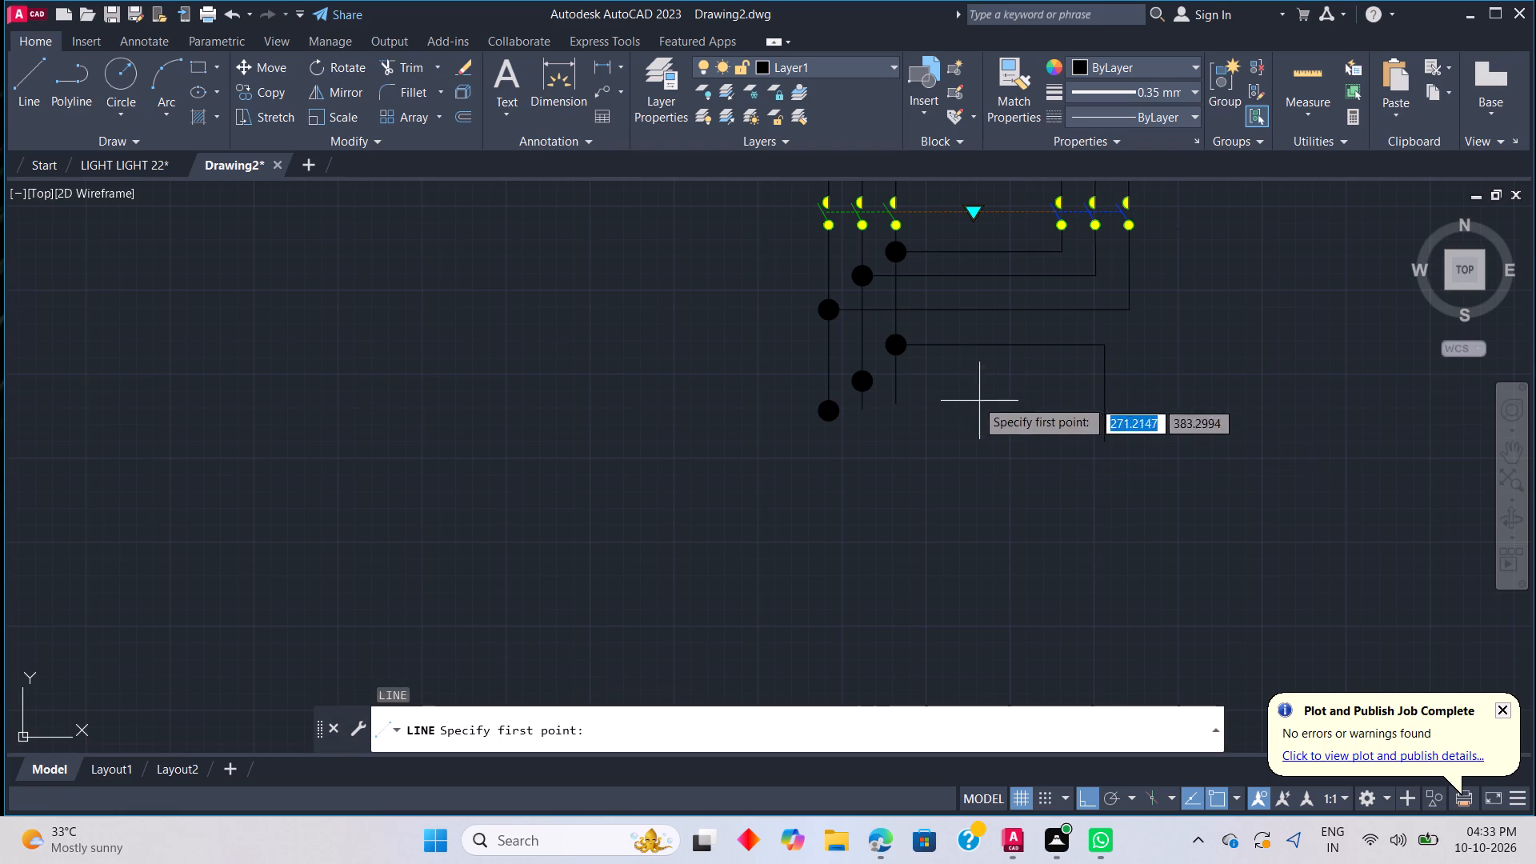
left_click(878, 383)
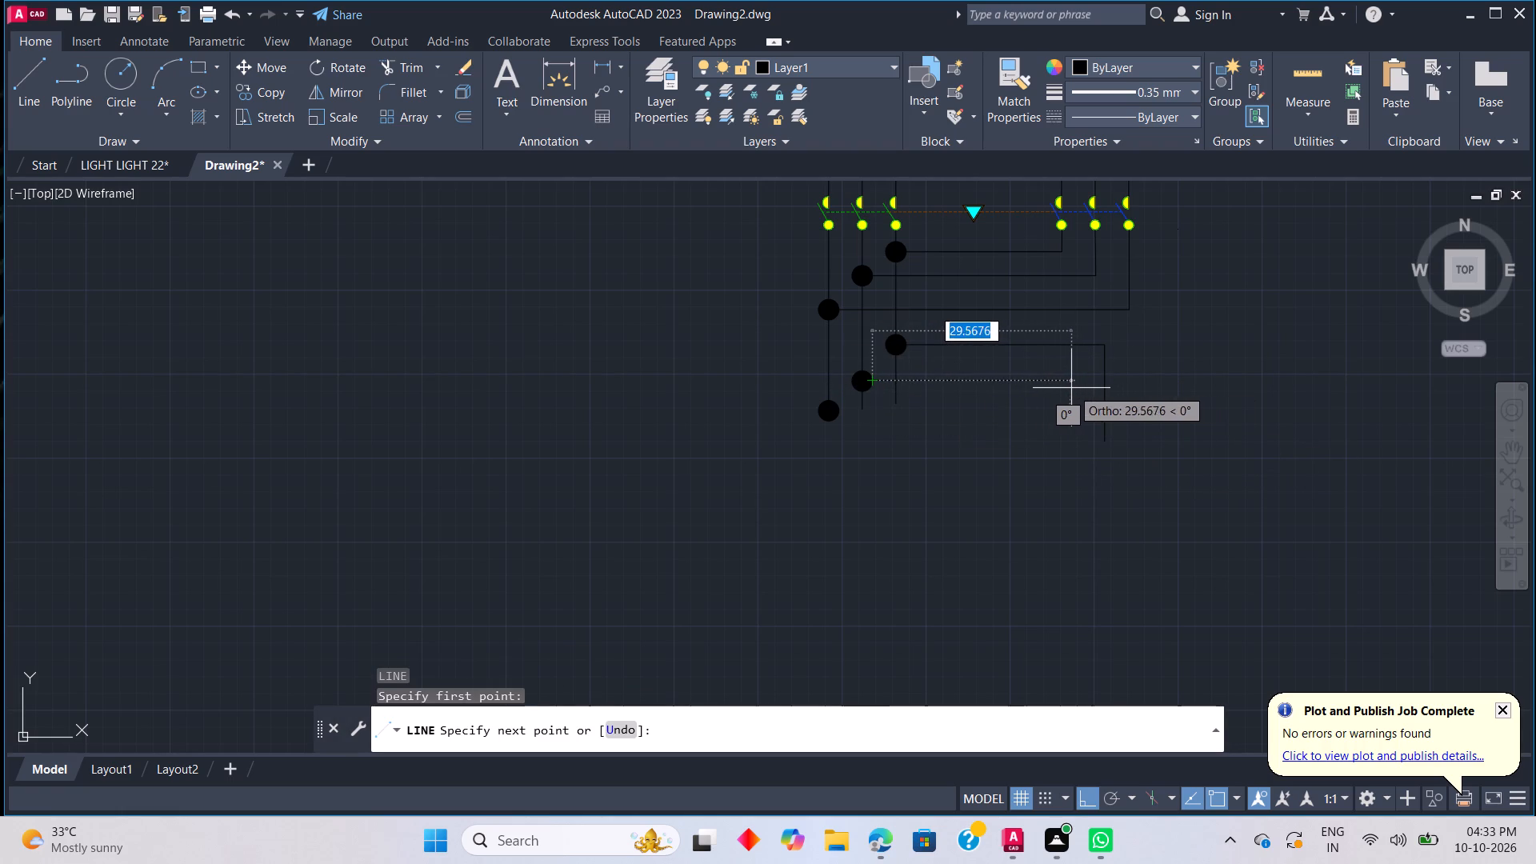
left_click(1071, 388)
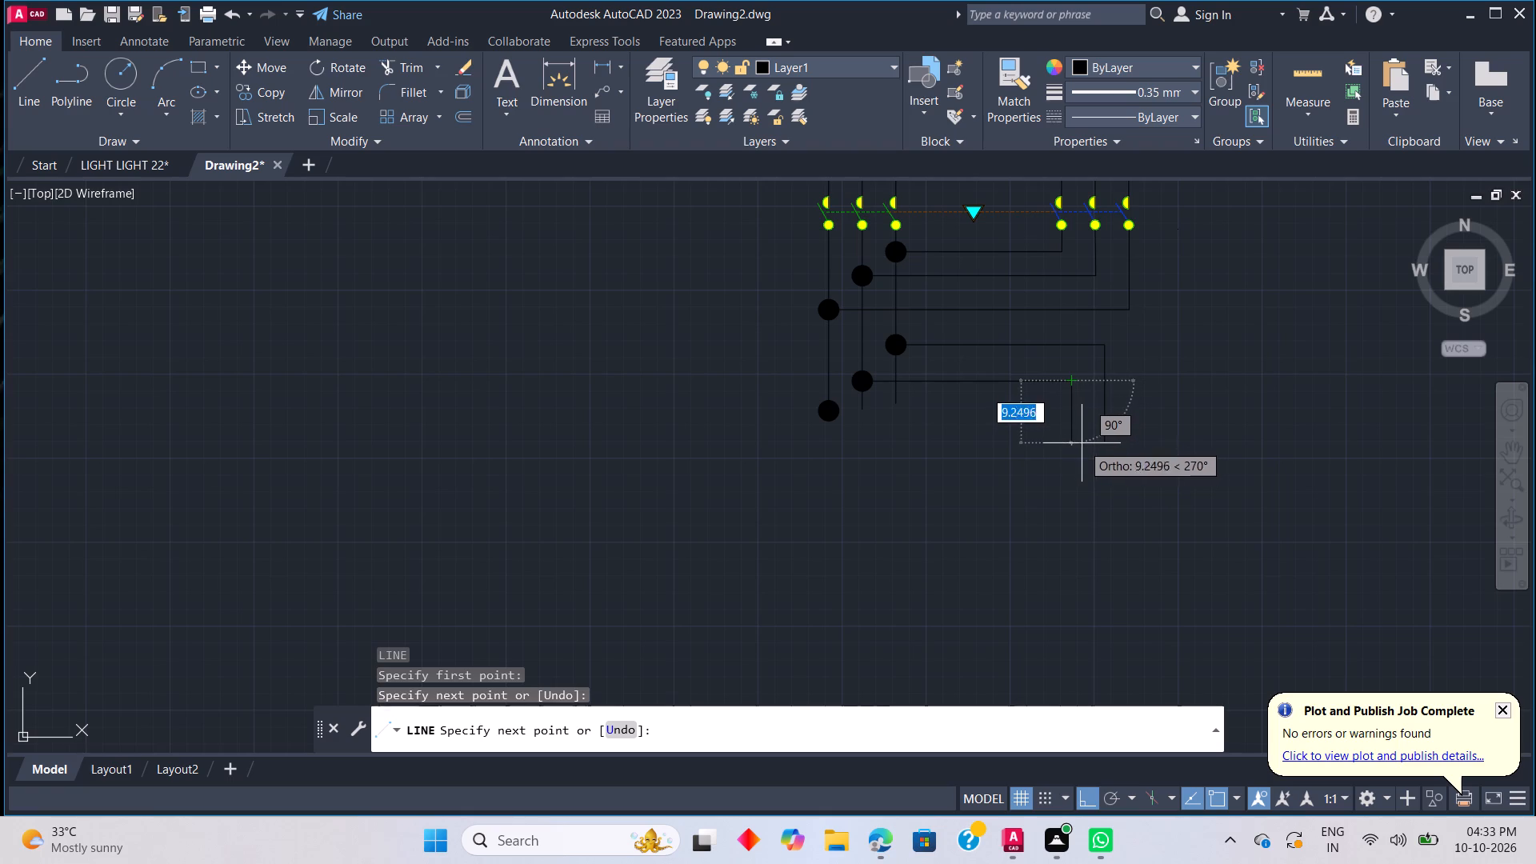
left_click(1067, 437)
key("Escape")
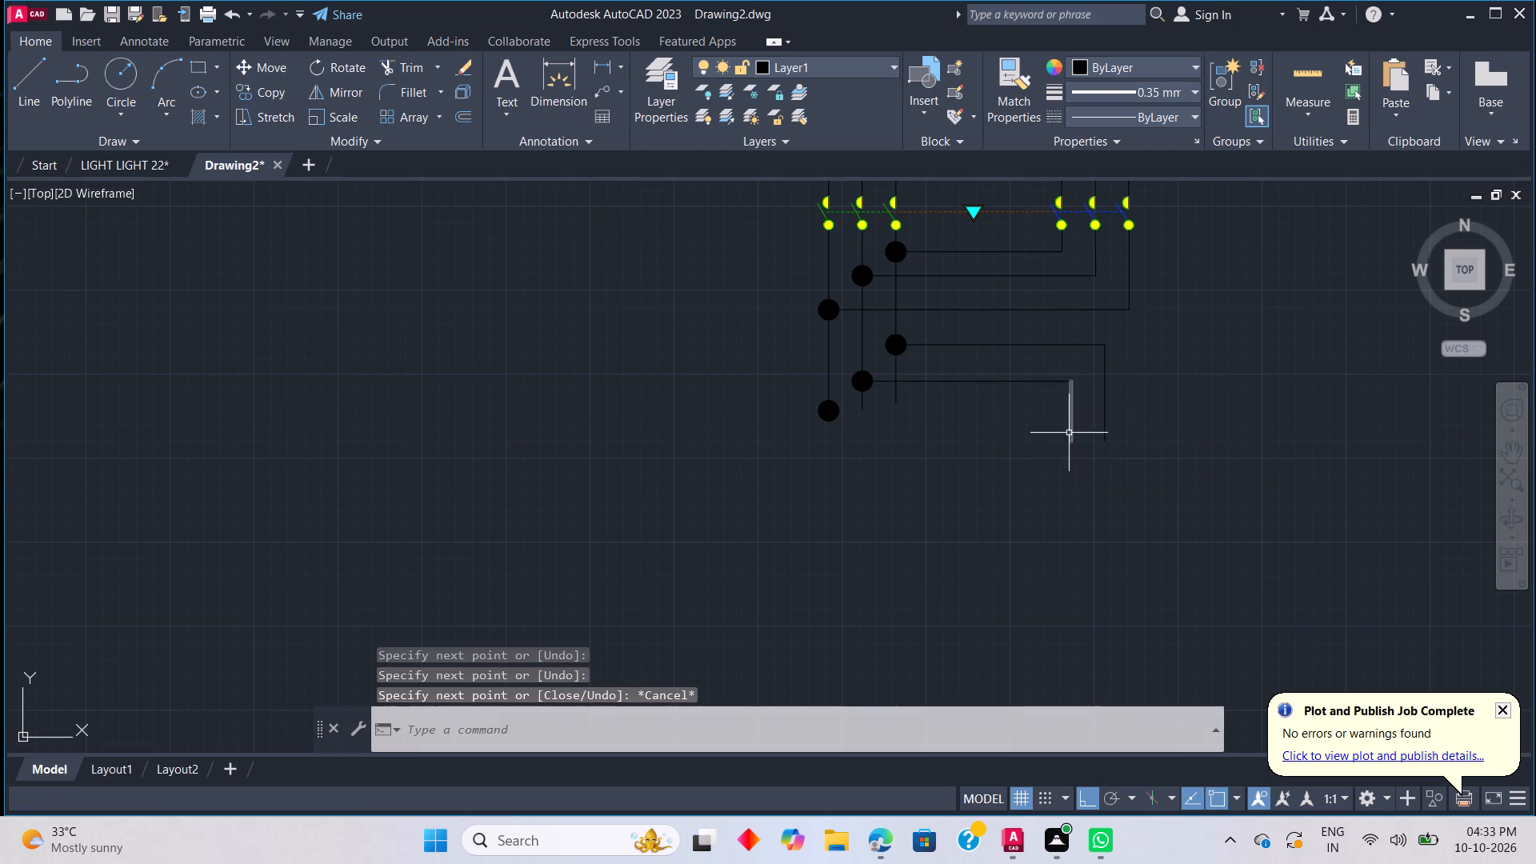
Draw a line from the first vertical's lowest circle about 29 units to the right, continuing down level with the other two branch ends.
type("L")
key("space")
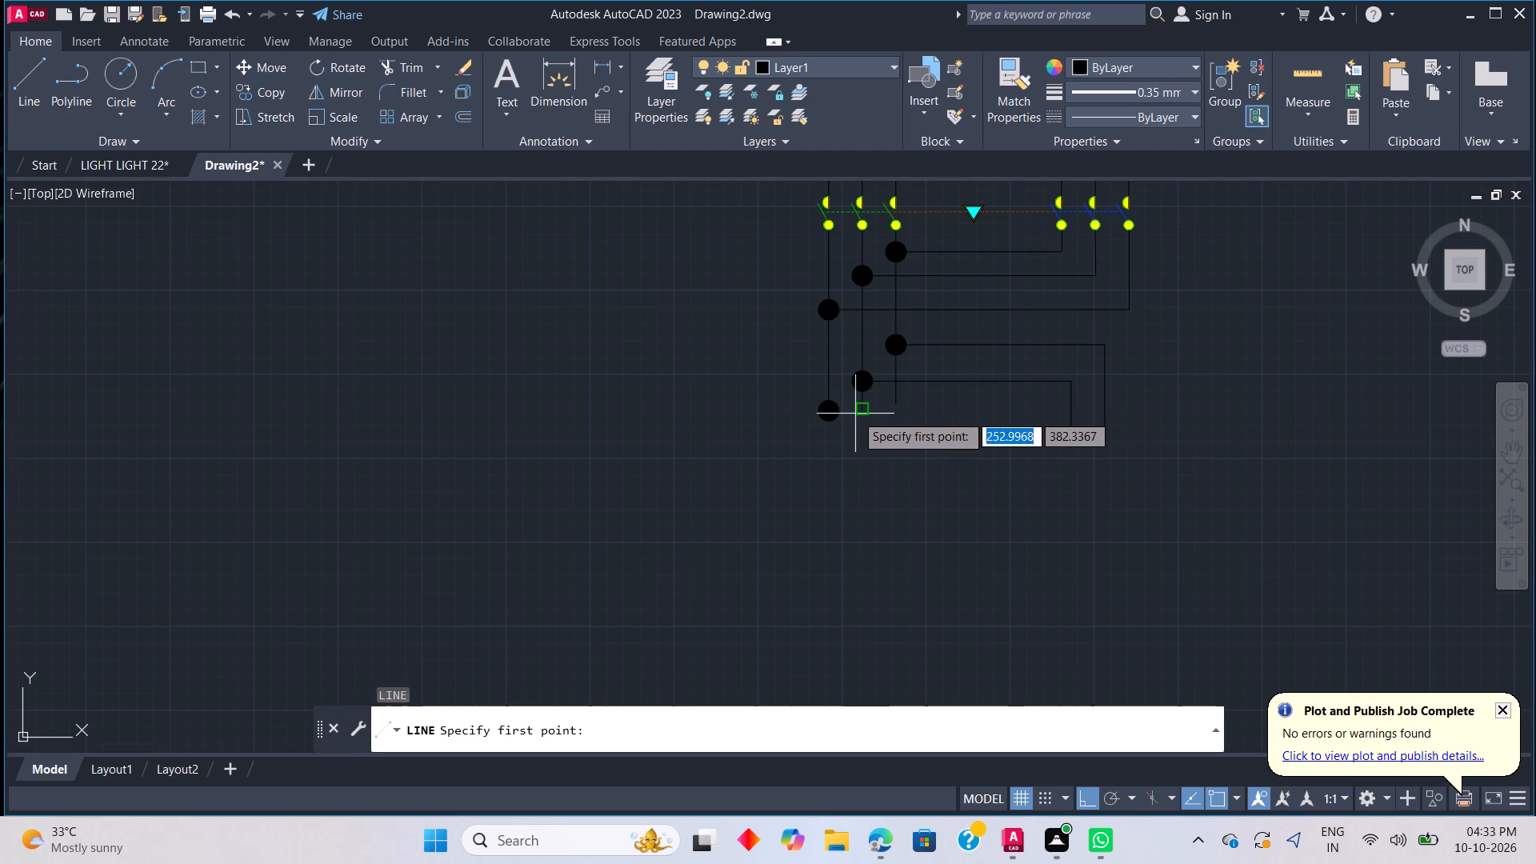
left_click(842, 414)
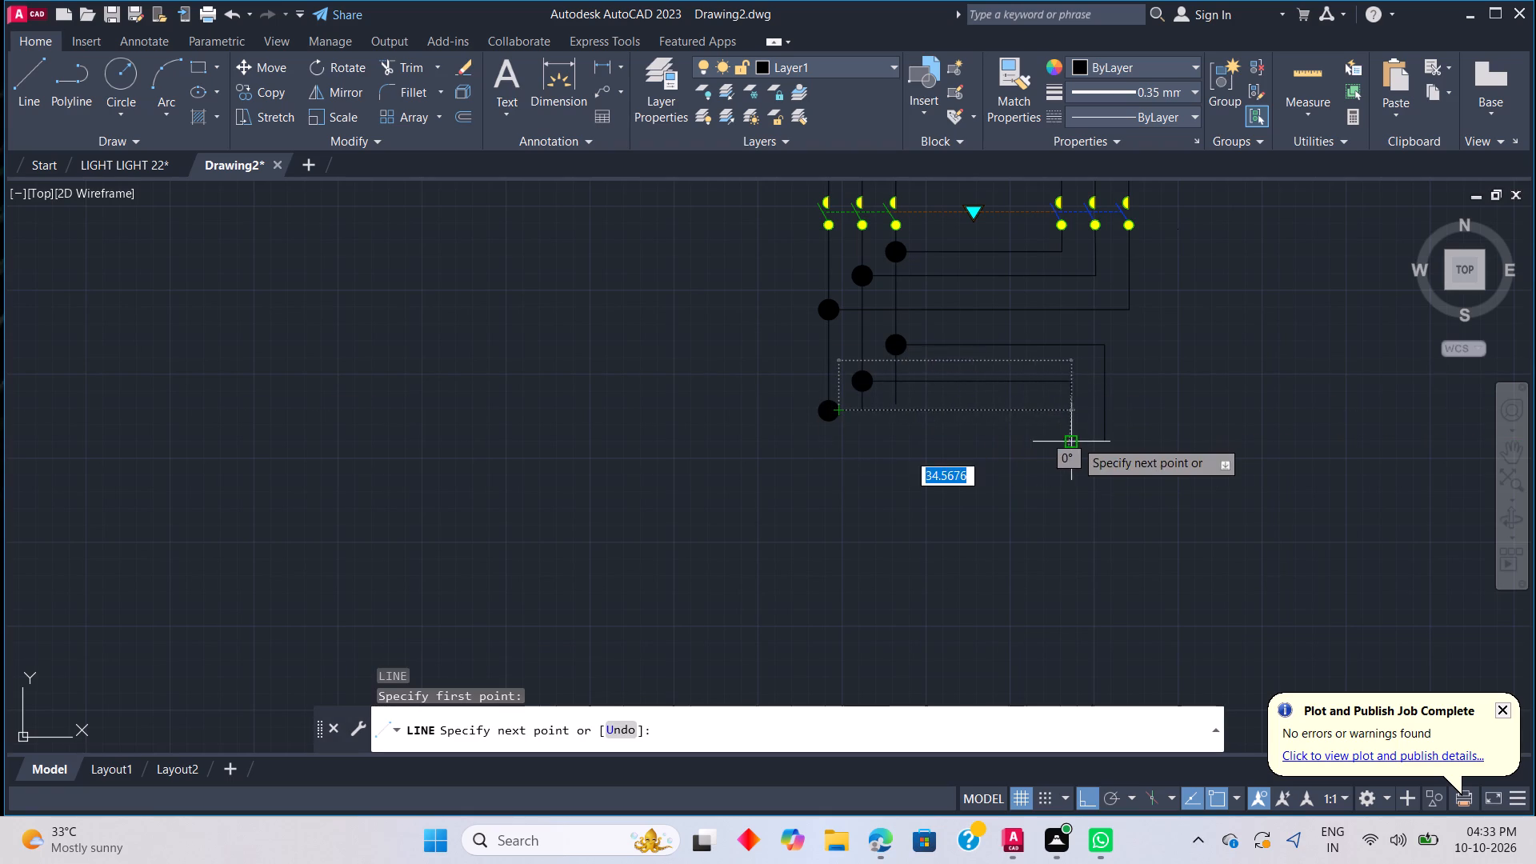
left_click(1033, 412)
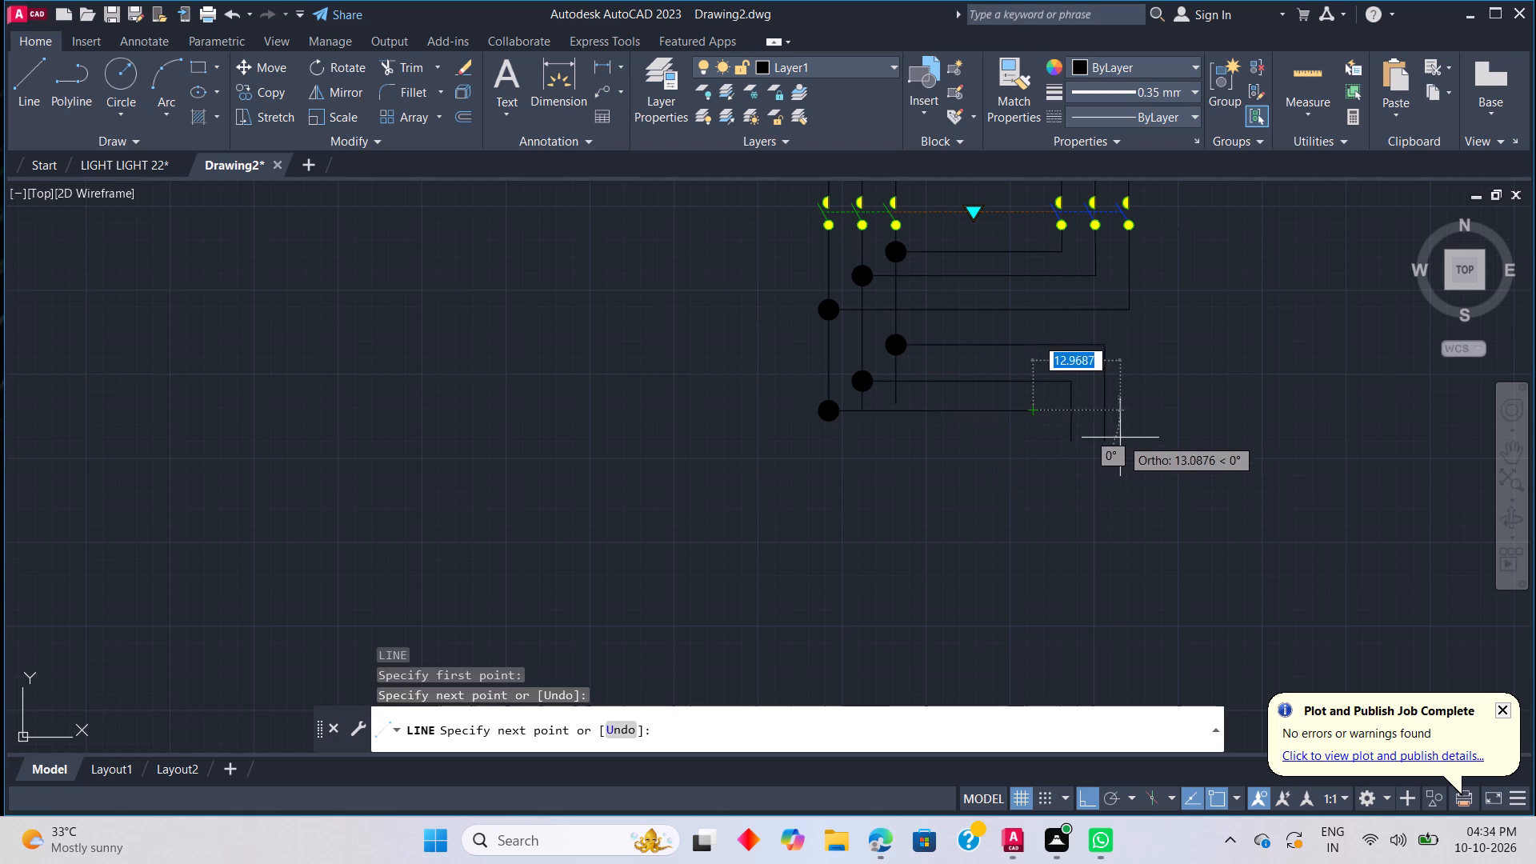
left_click(1056, 445)
key("Escape")
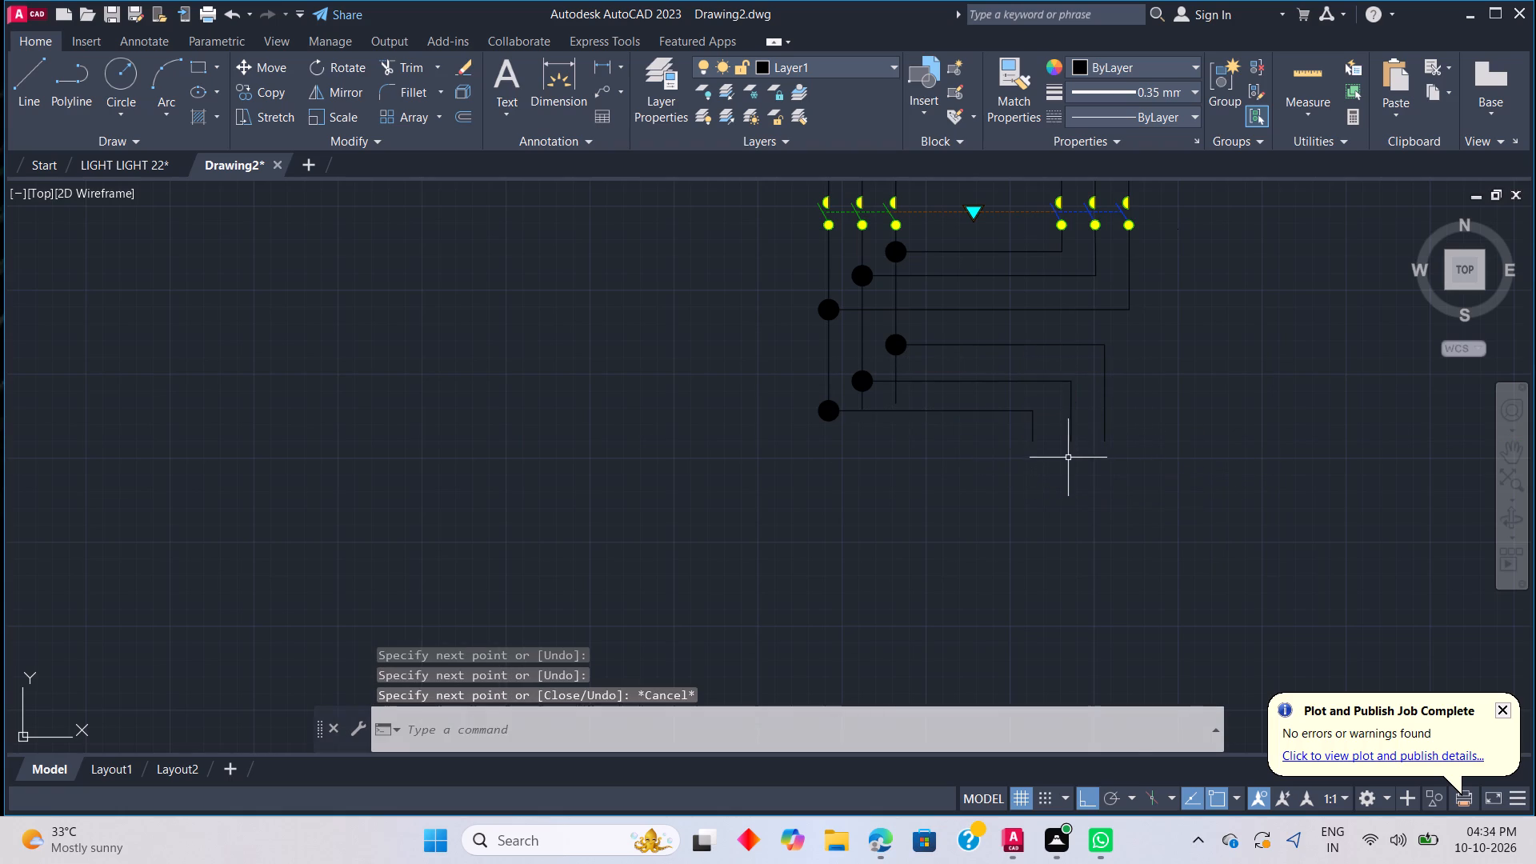
Copy the semicircular arc of the first blue switch, with ortho off, onto the lower ends of the middle and rightmost new branch lines.
scroll(1072, 464, "down", 1)
scroll(1061, 458, "up", 2)
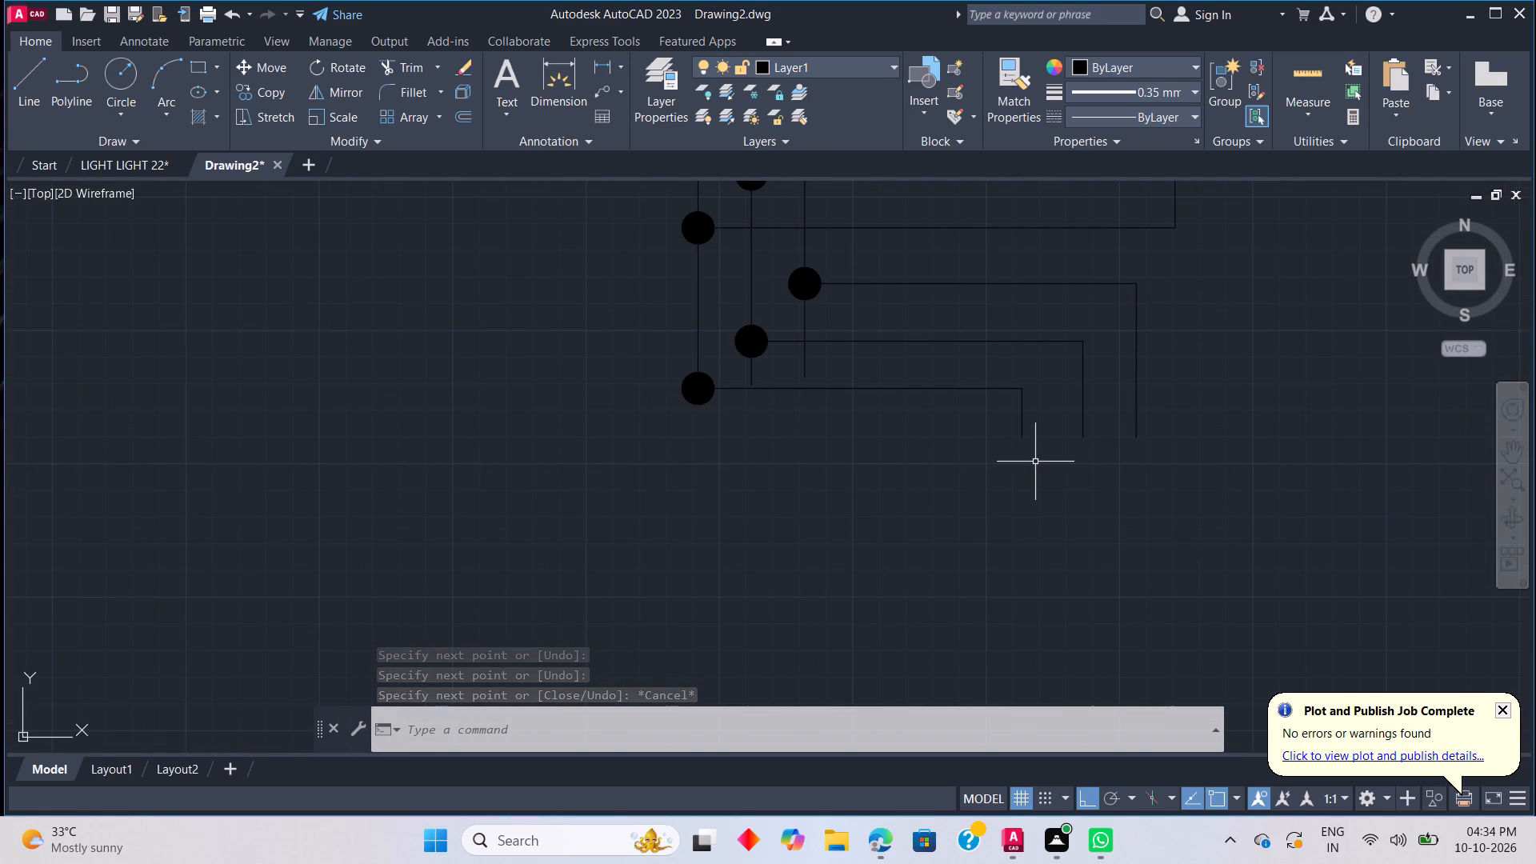
scroll(1035, 455, "down", 2)
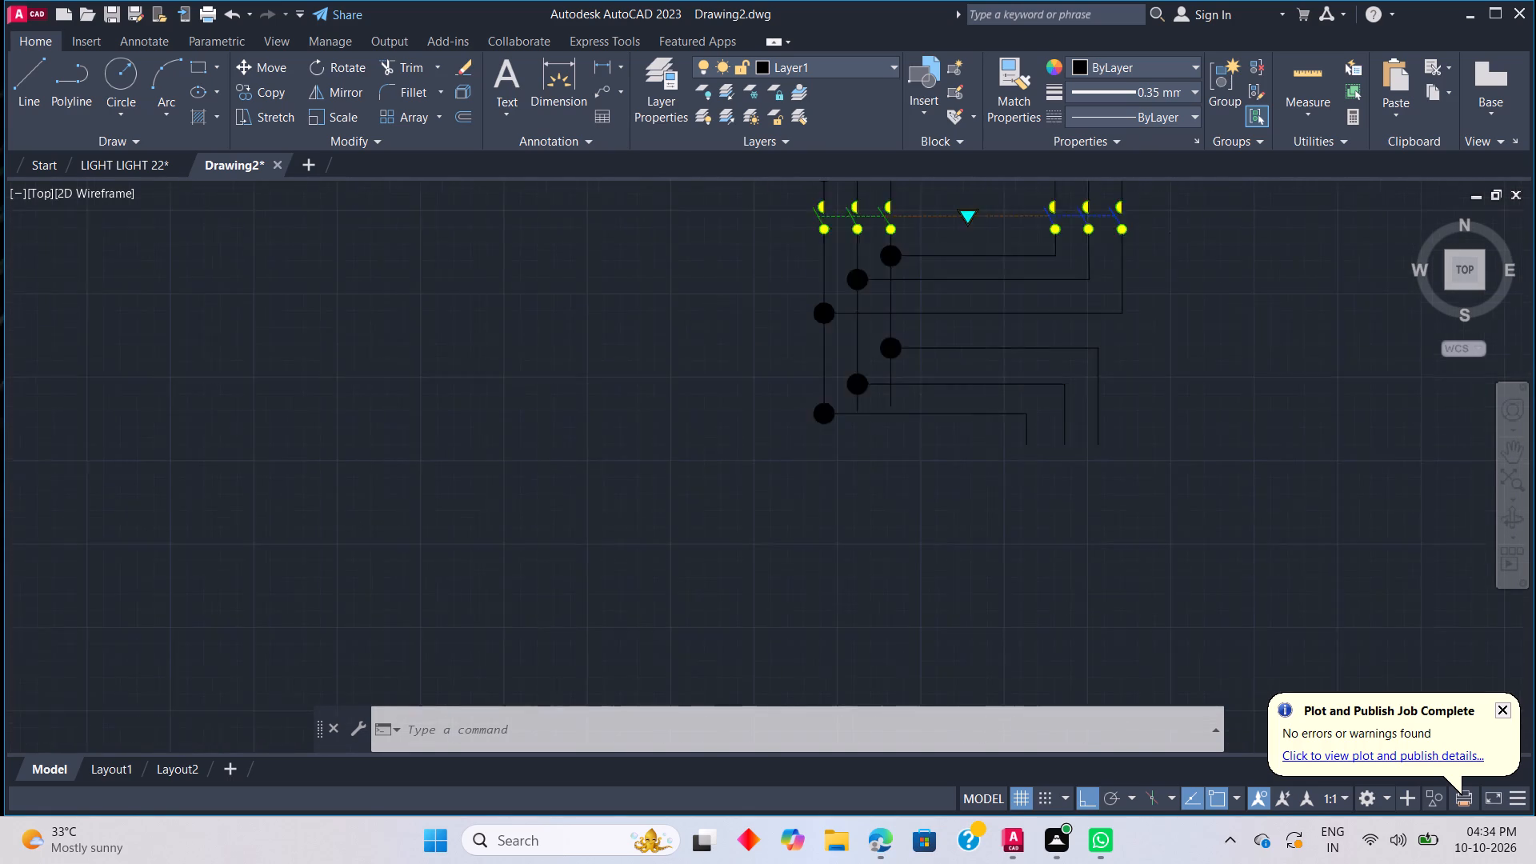
scroll(1052, 322, "up", 4)
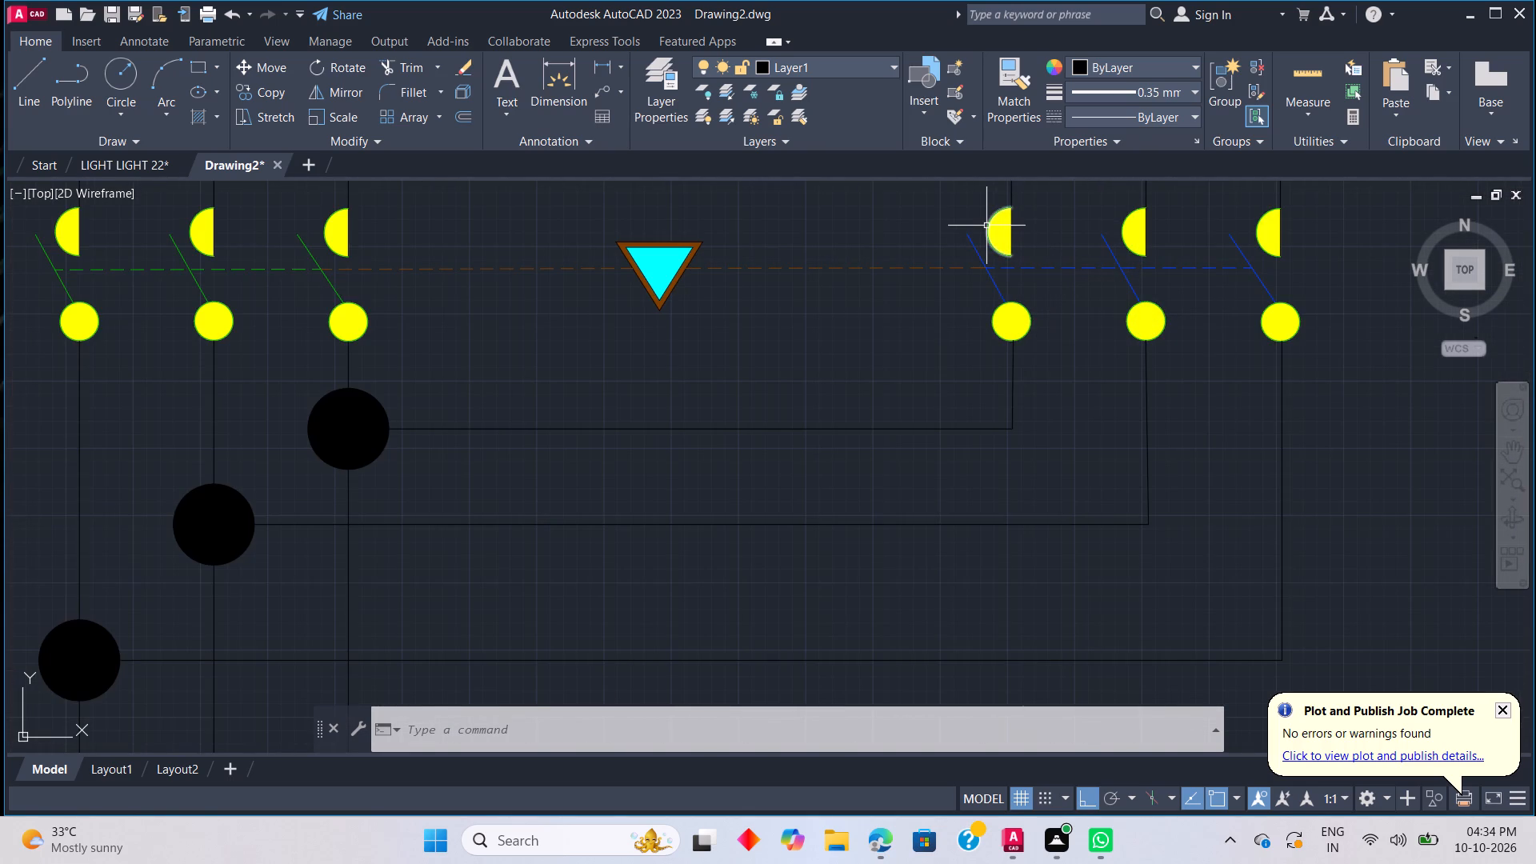
left_click(986, 225)
right_click(1048, 282)
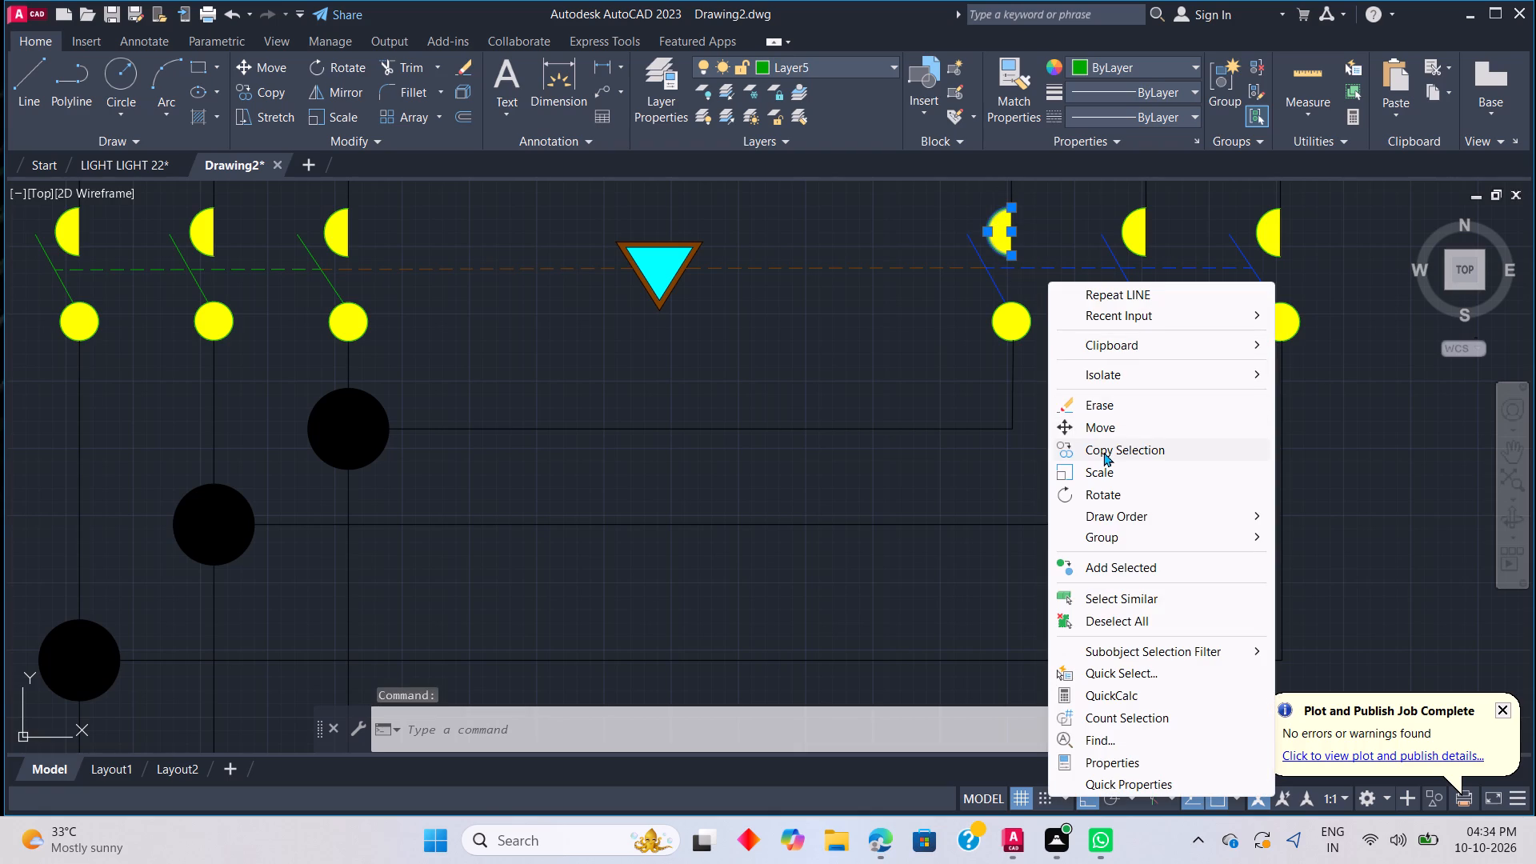
left_click(1103, 452)
left_click(988, 228)
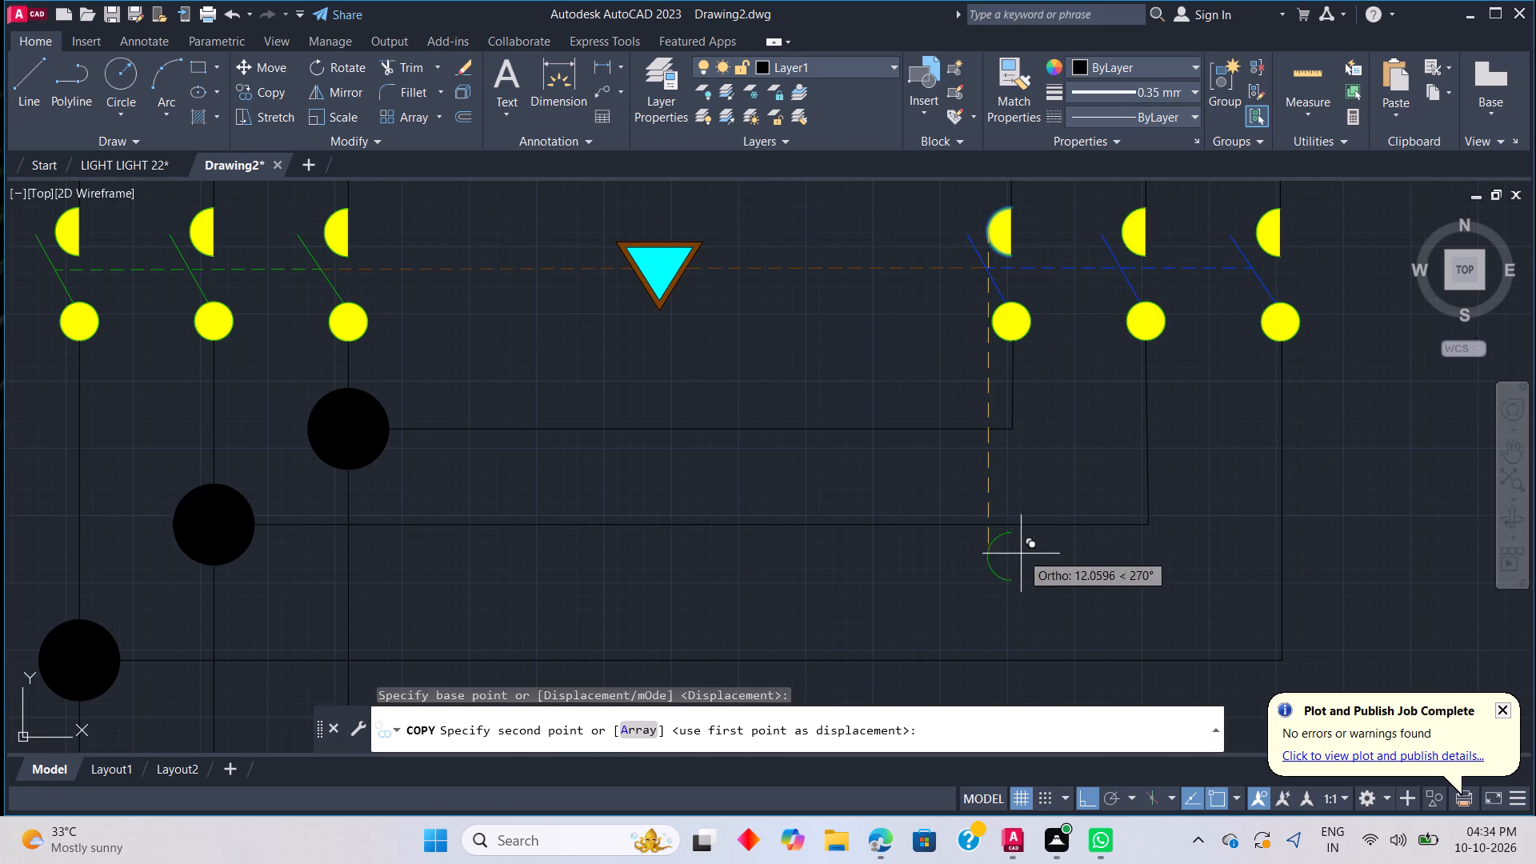
scroll(1001, 572, "down", 3)
middle_click_drag(1015, 606, 1056, 426)
scroll(1054, 554, "up", 1)
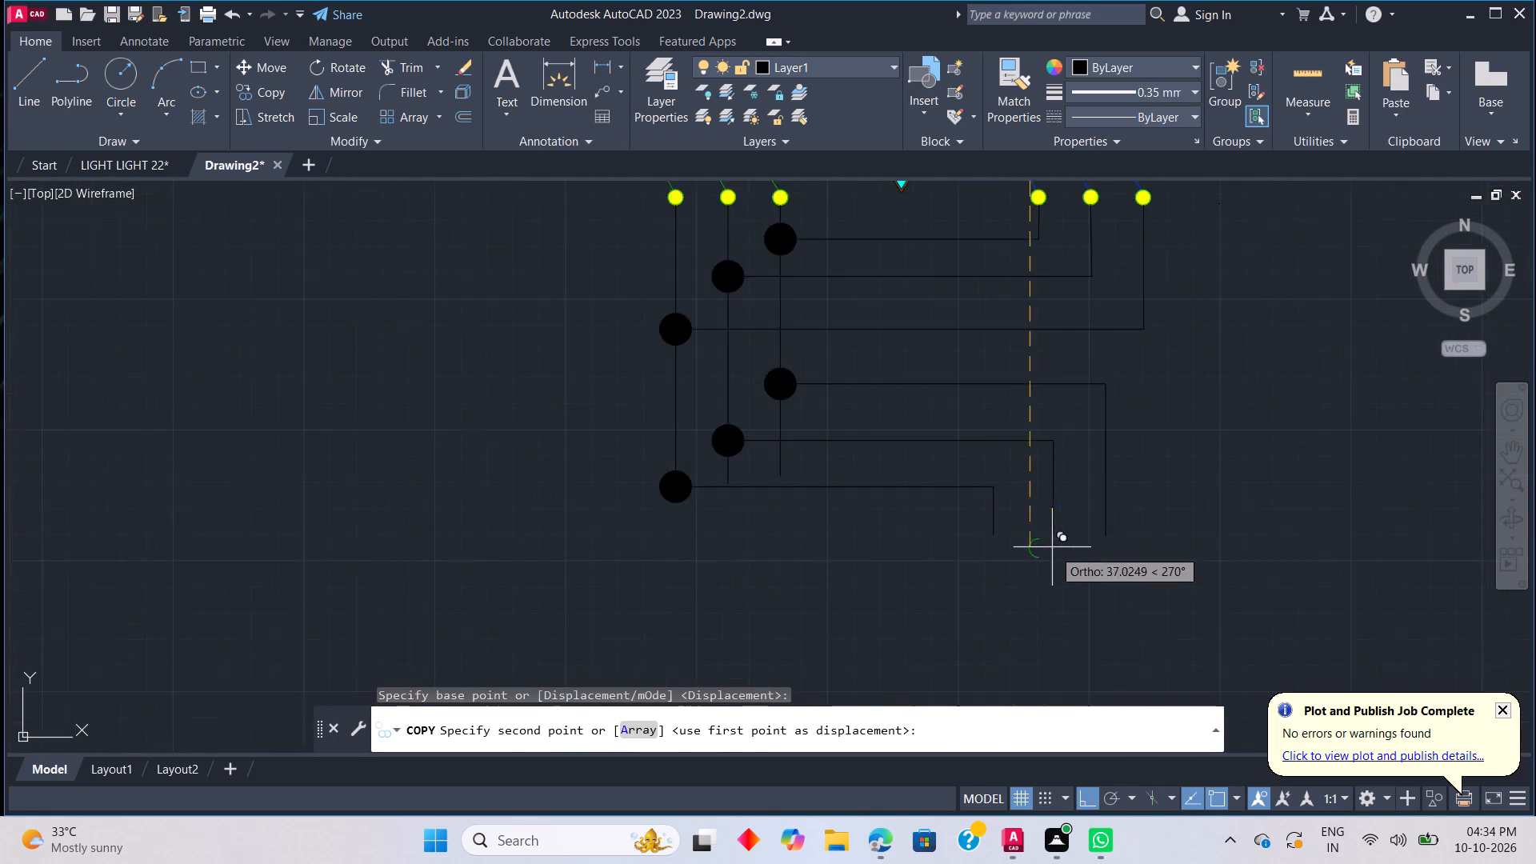
scroll(1052, 544, "up", 2)
left_click(1084, 792)
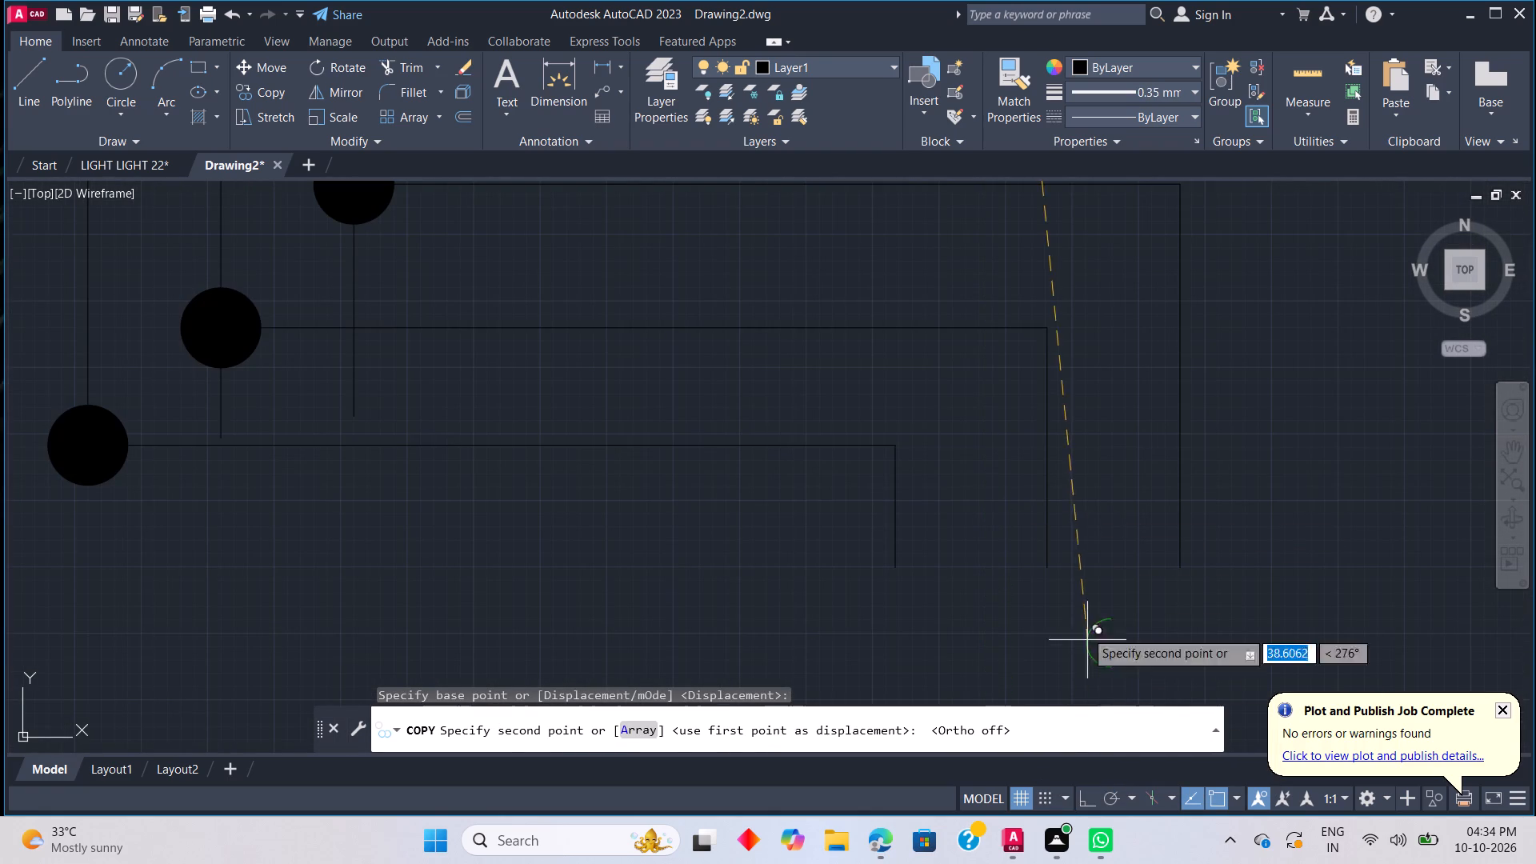
scroll(1022, 534, "up", 2)
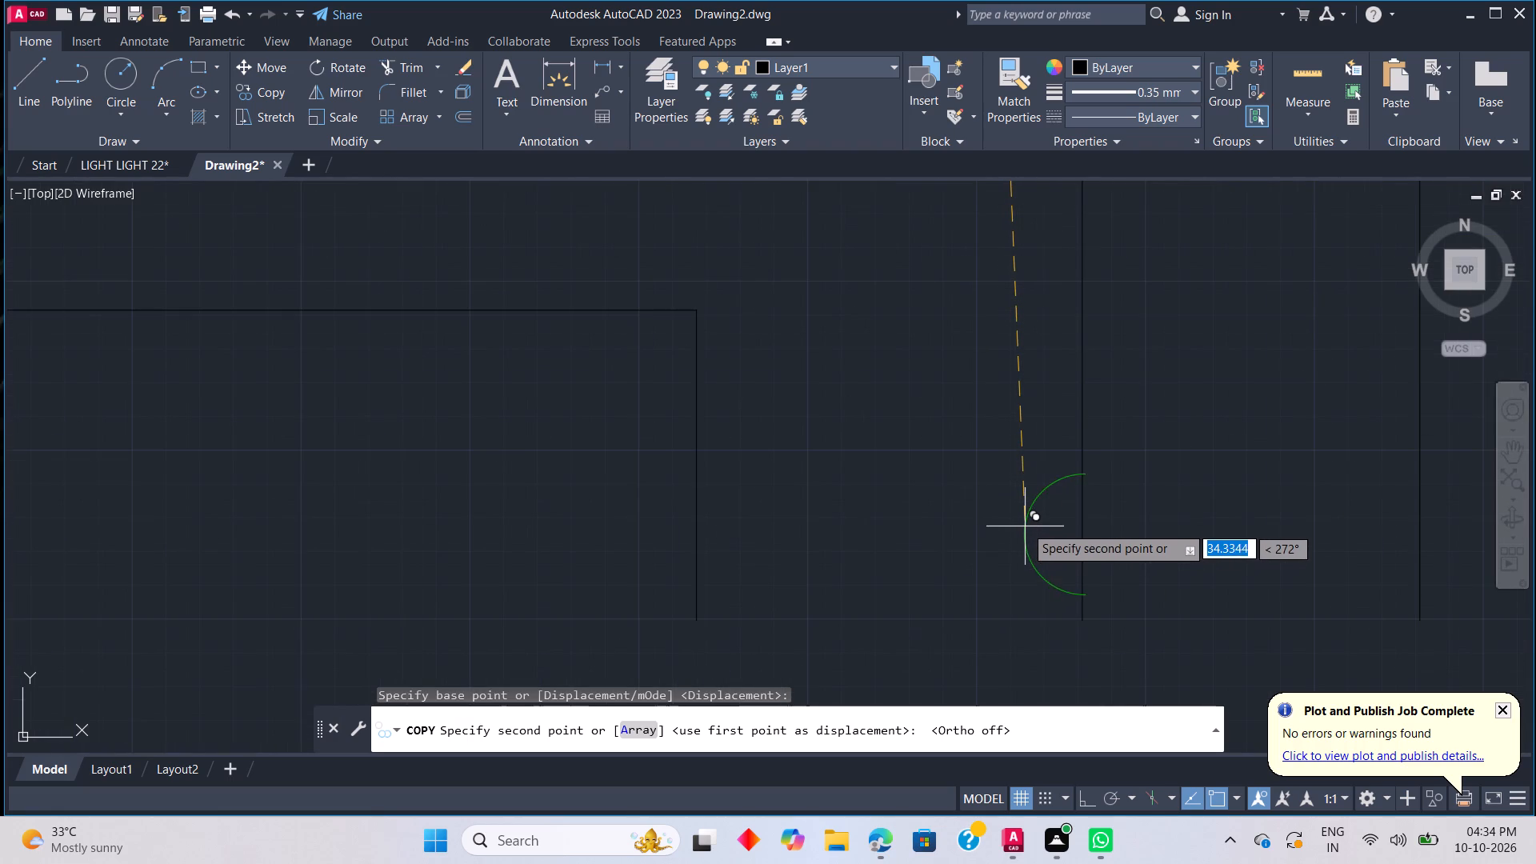
left_click(1022, 526)
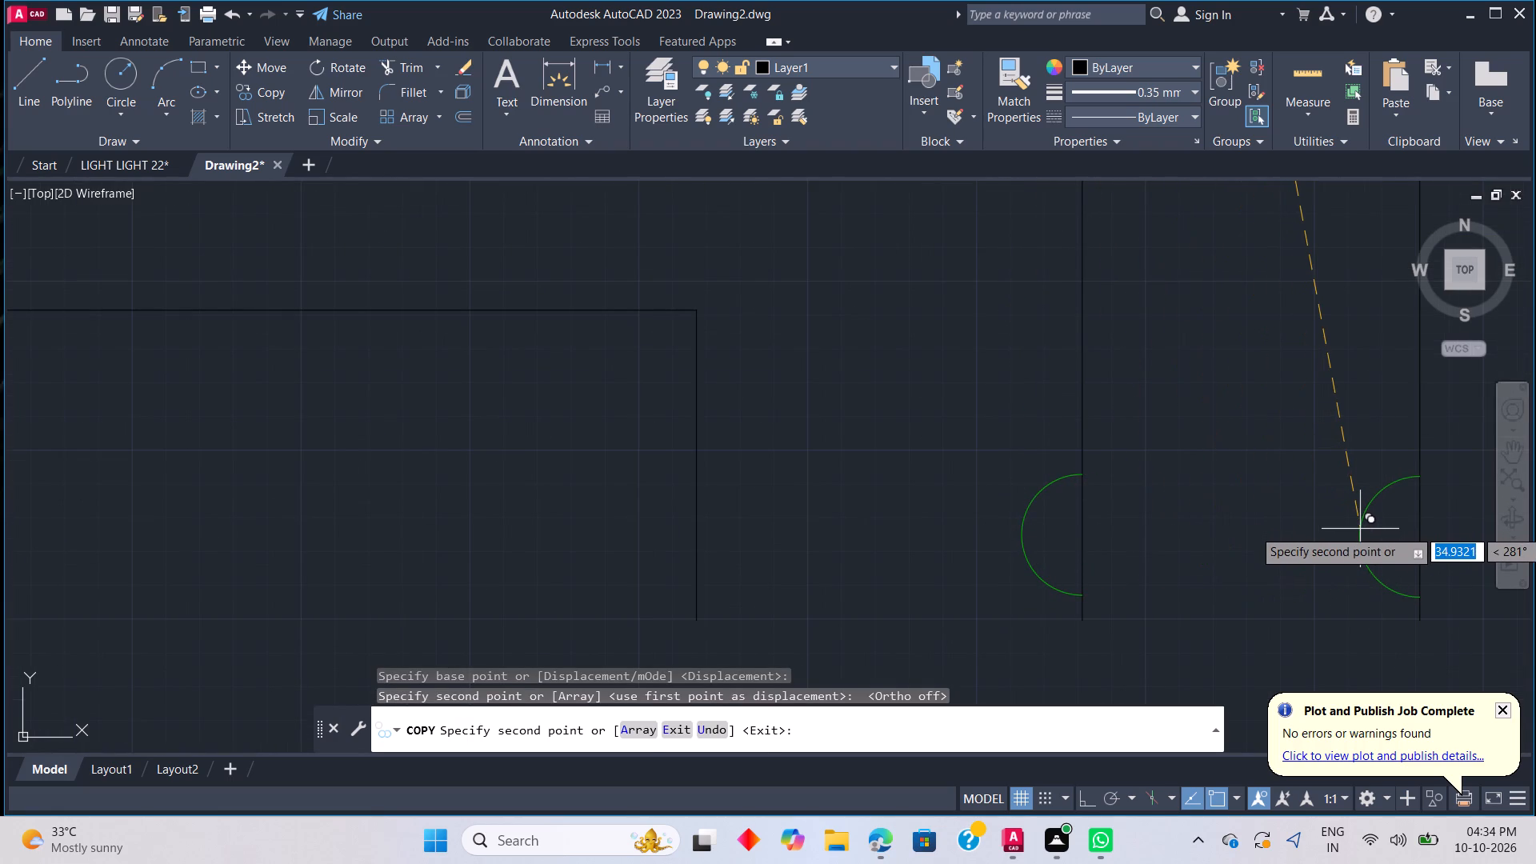
left_click(1360, 529)
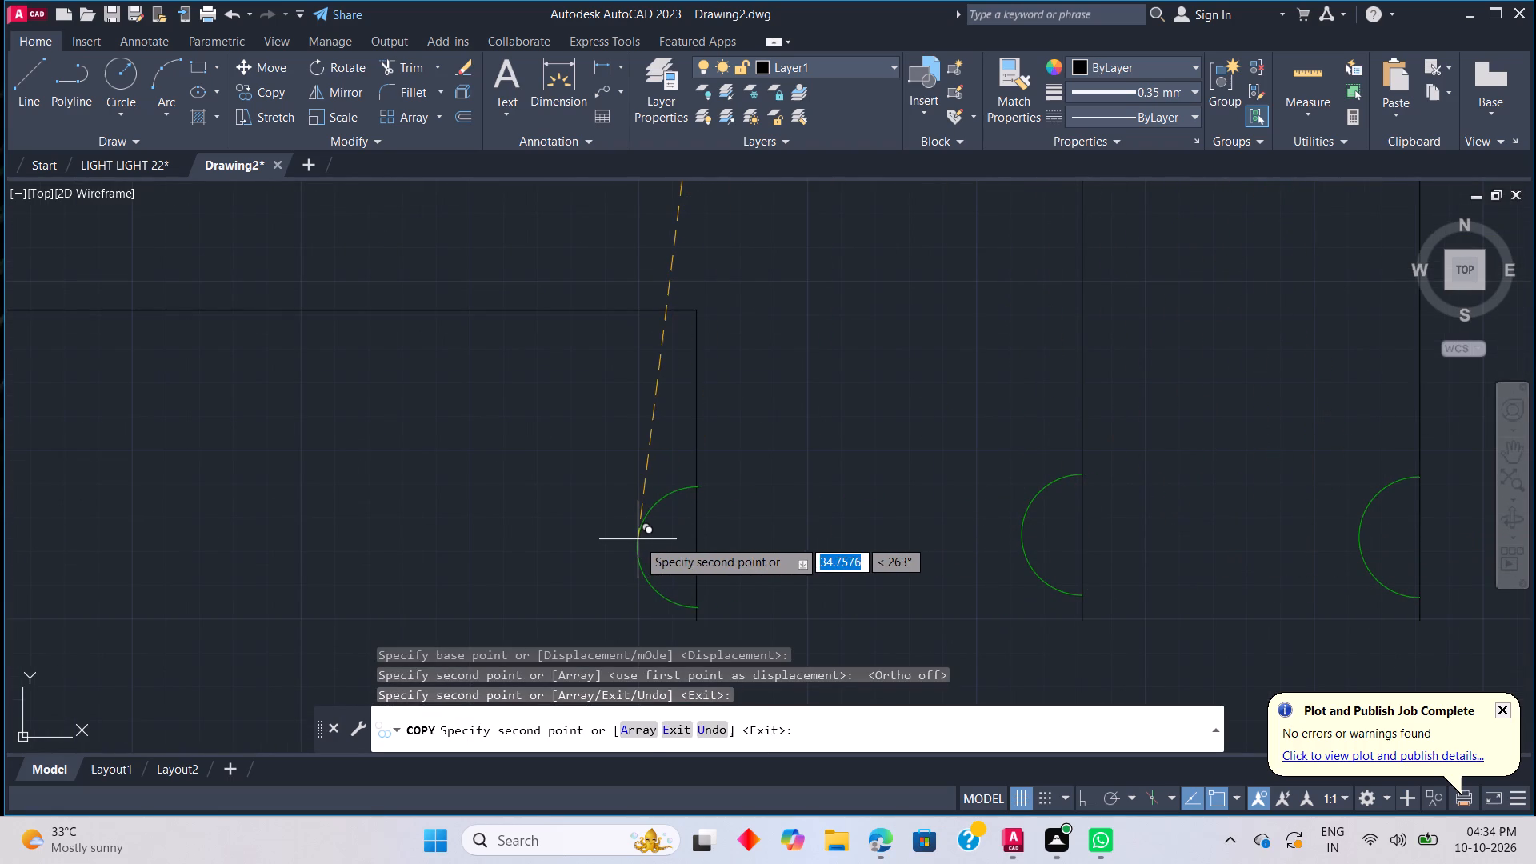
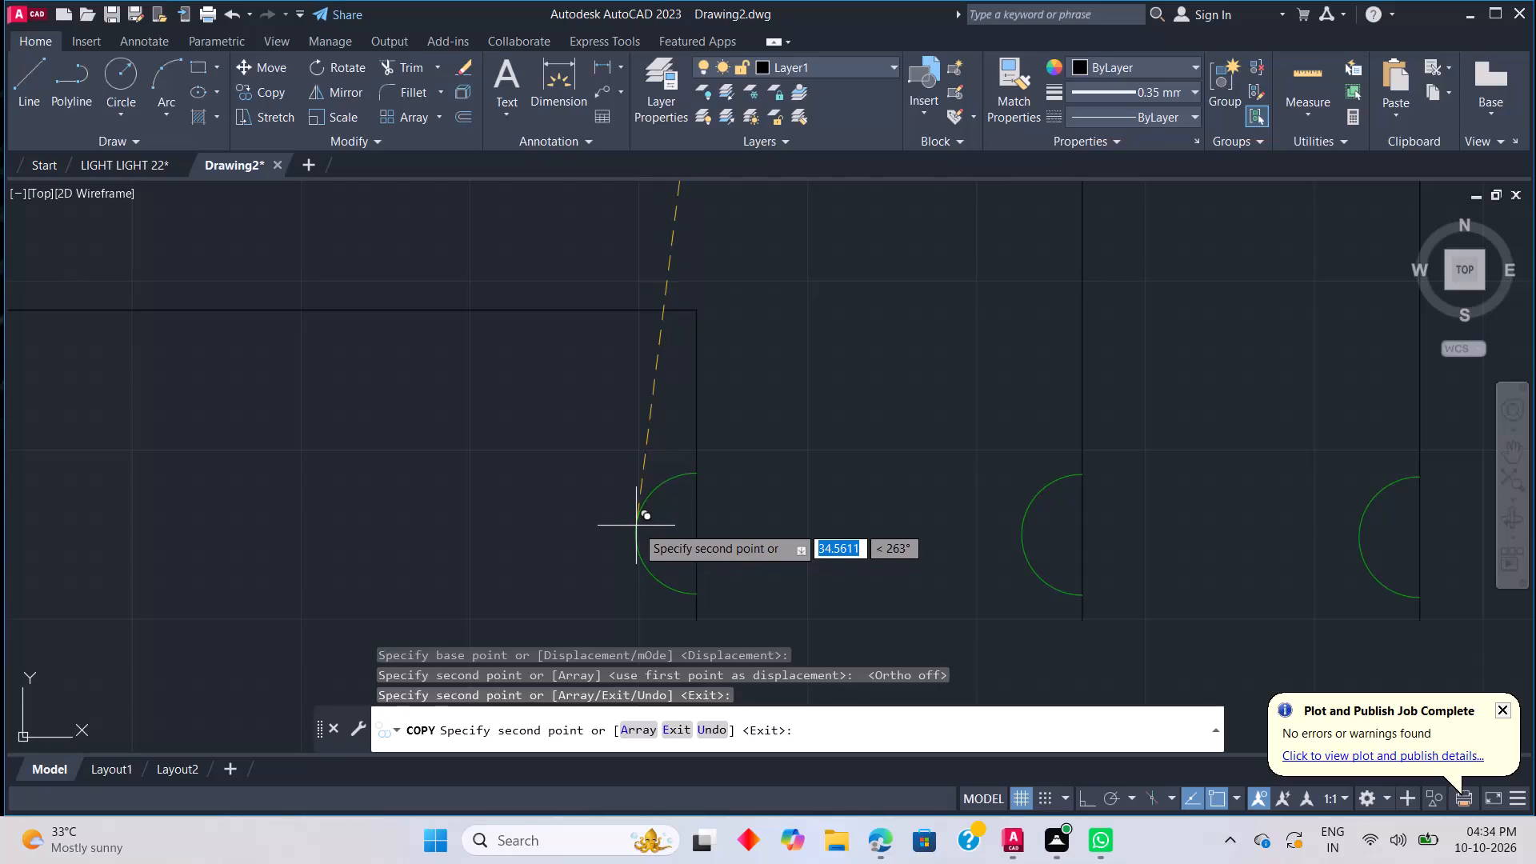
Place the last copy of the semicircle at the lower end of the leftmost of the three vertical lines.
left_click(636, 526)
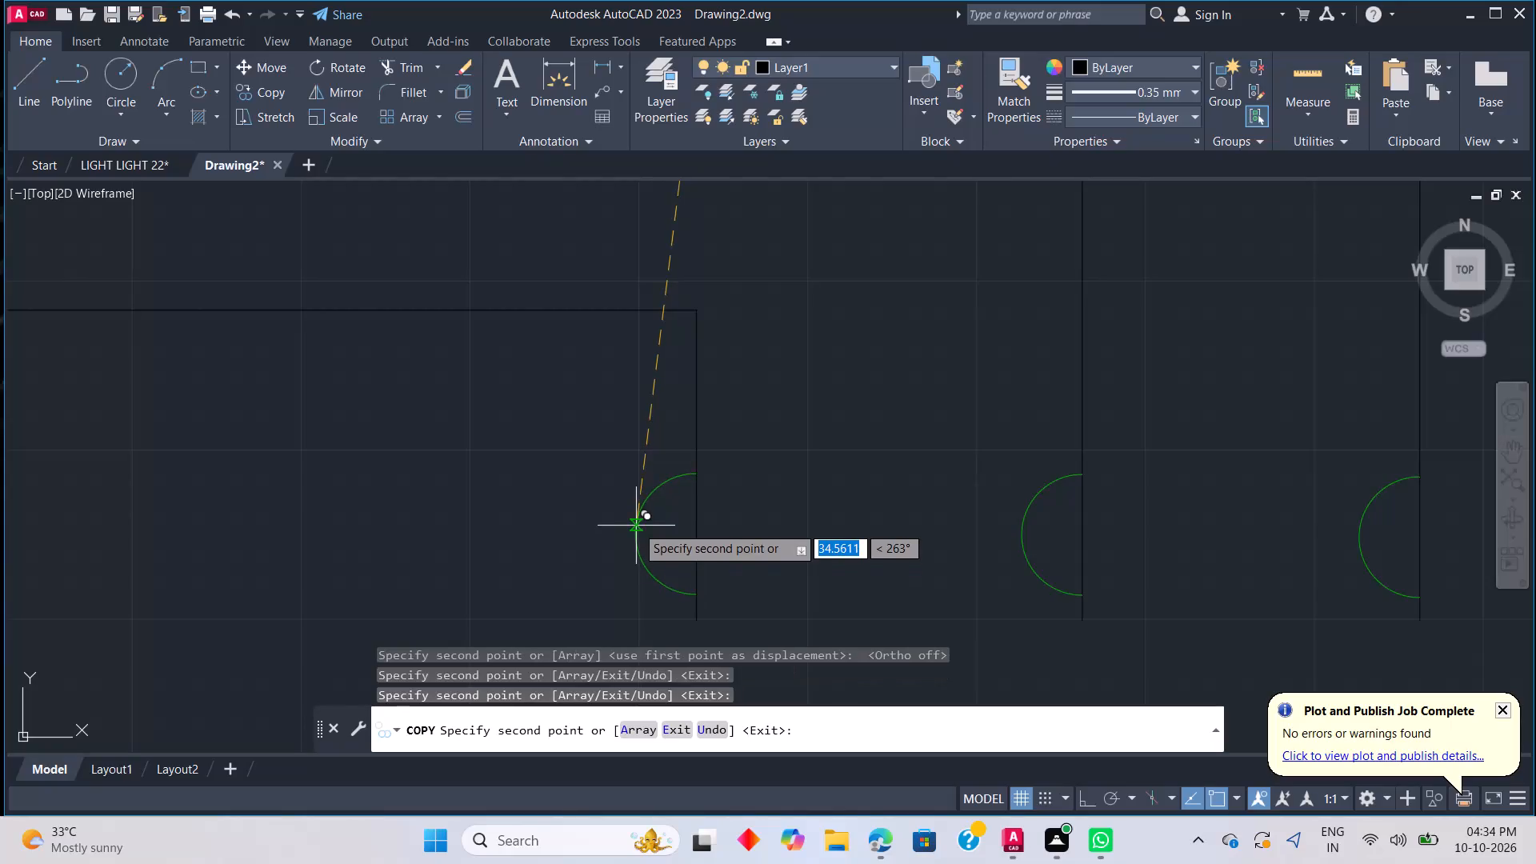
key("Escape")
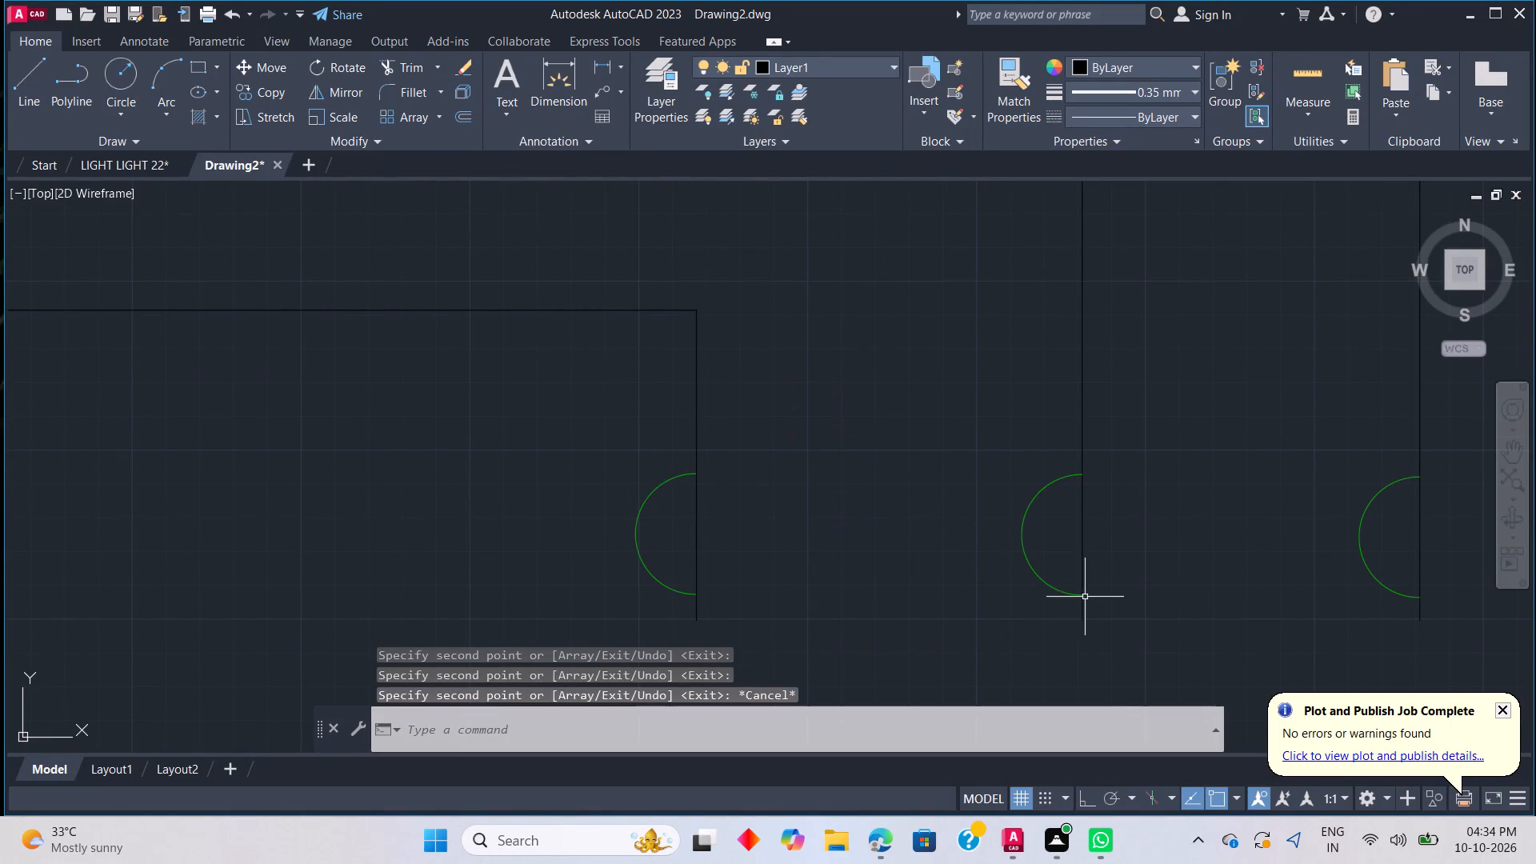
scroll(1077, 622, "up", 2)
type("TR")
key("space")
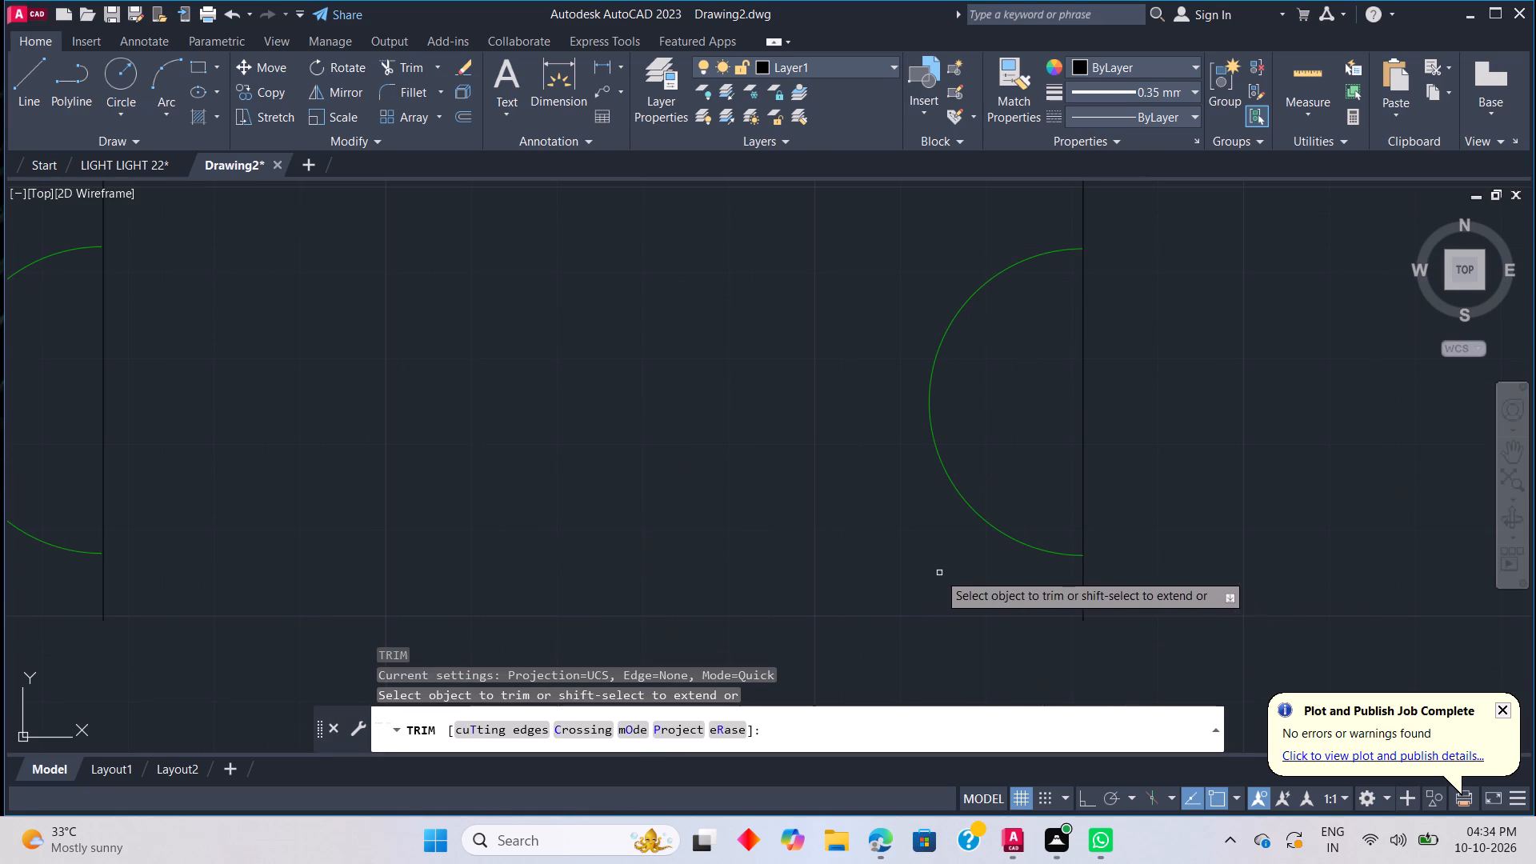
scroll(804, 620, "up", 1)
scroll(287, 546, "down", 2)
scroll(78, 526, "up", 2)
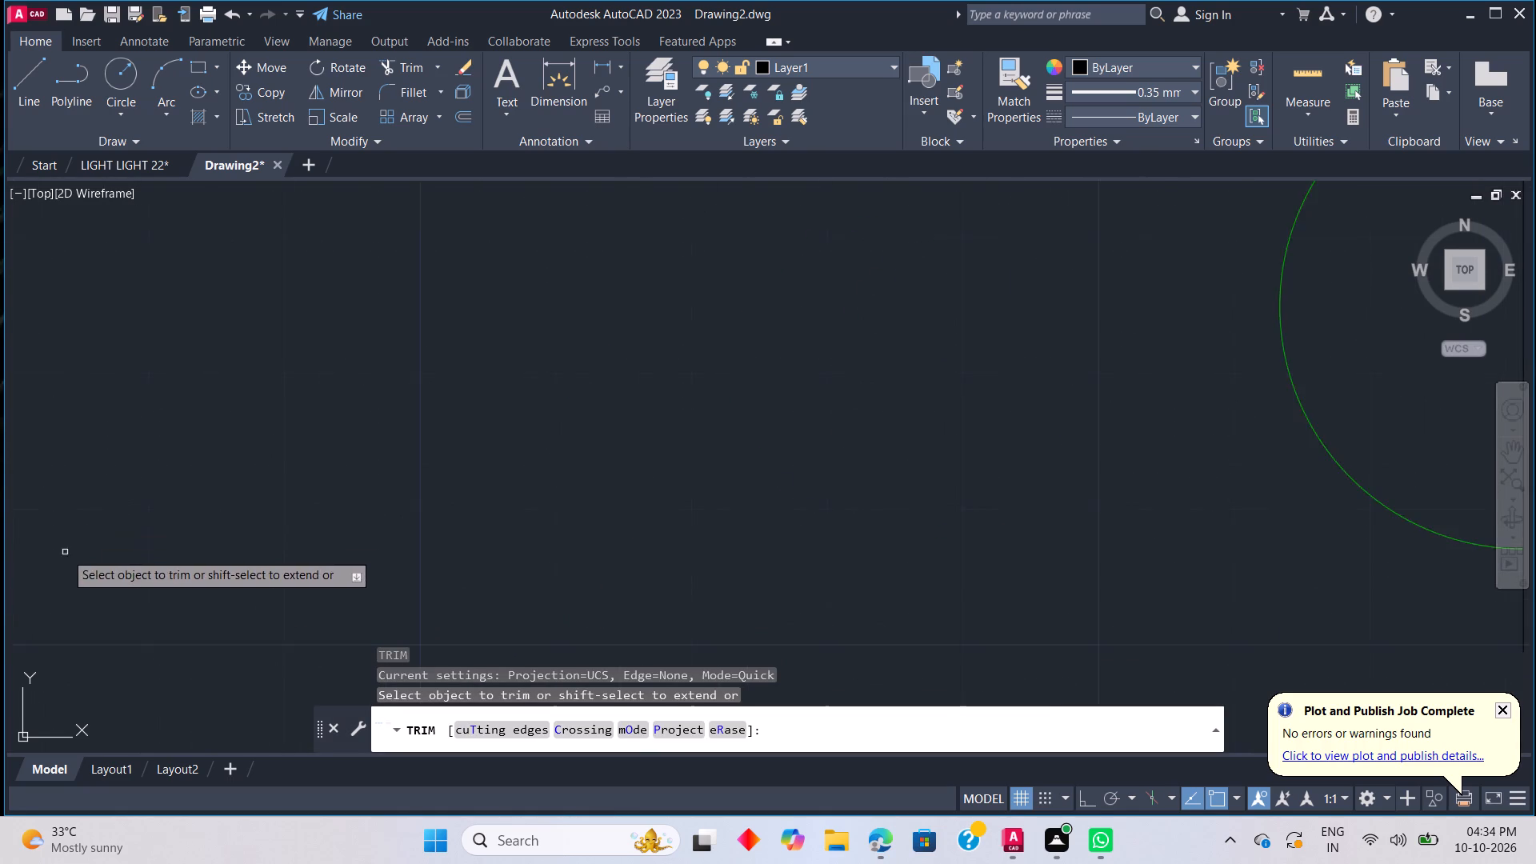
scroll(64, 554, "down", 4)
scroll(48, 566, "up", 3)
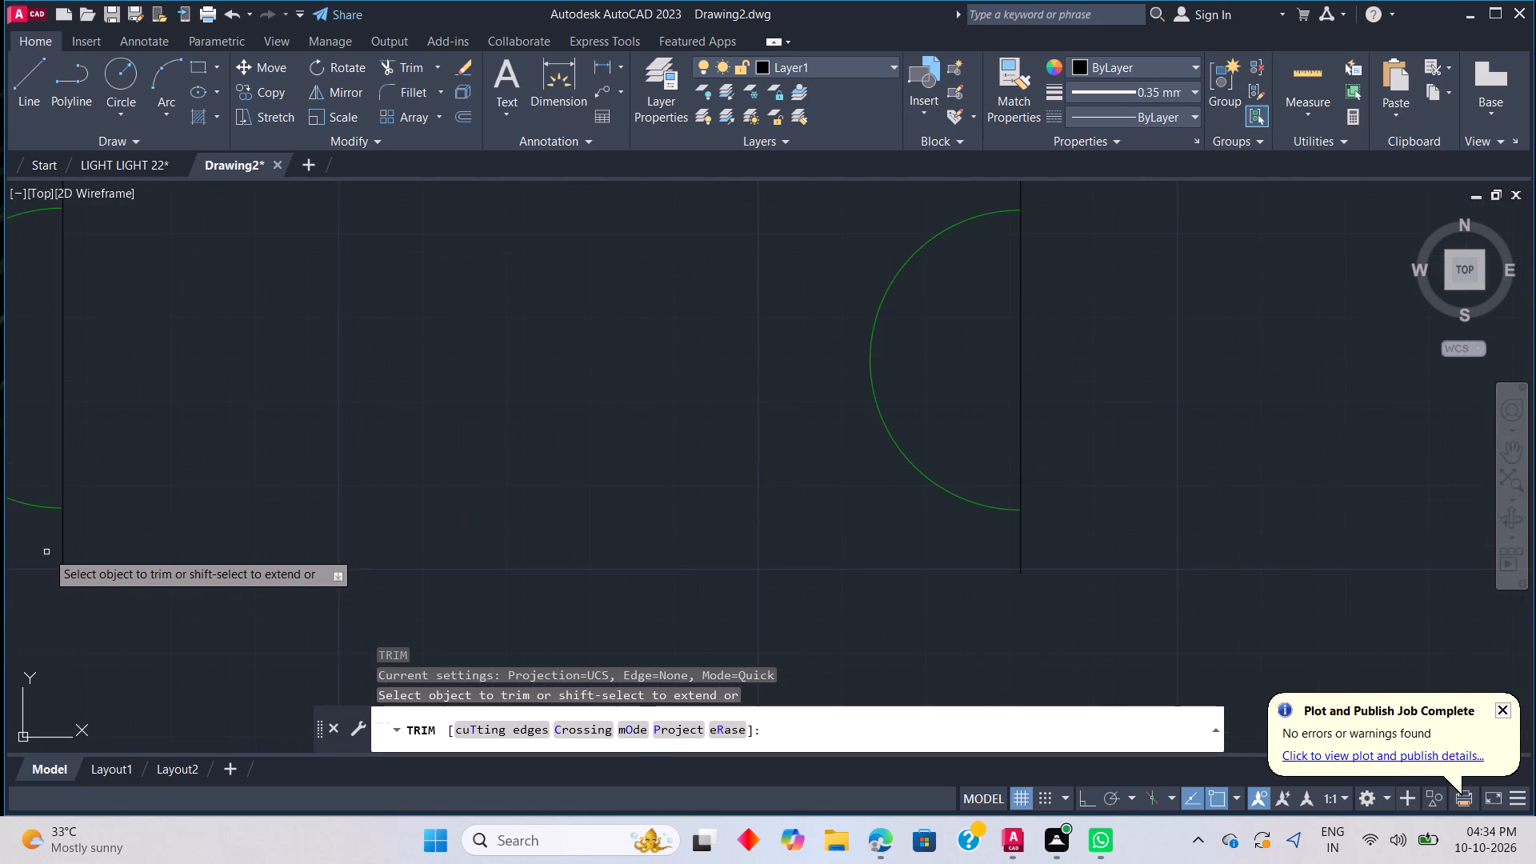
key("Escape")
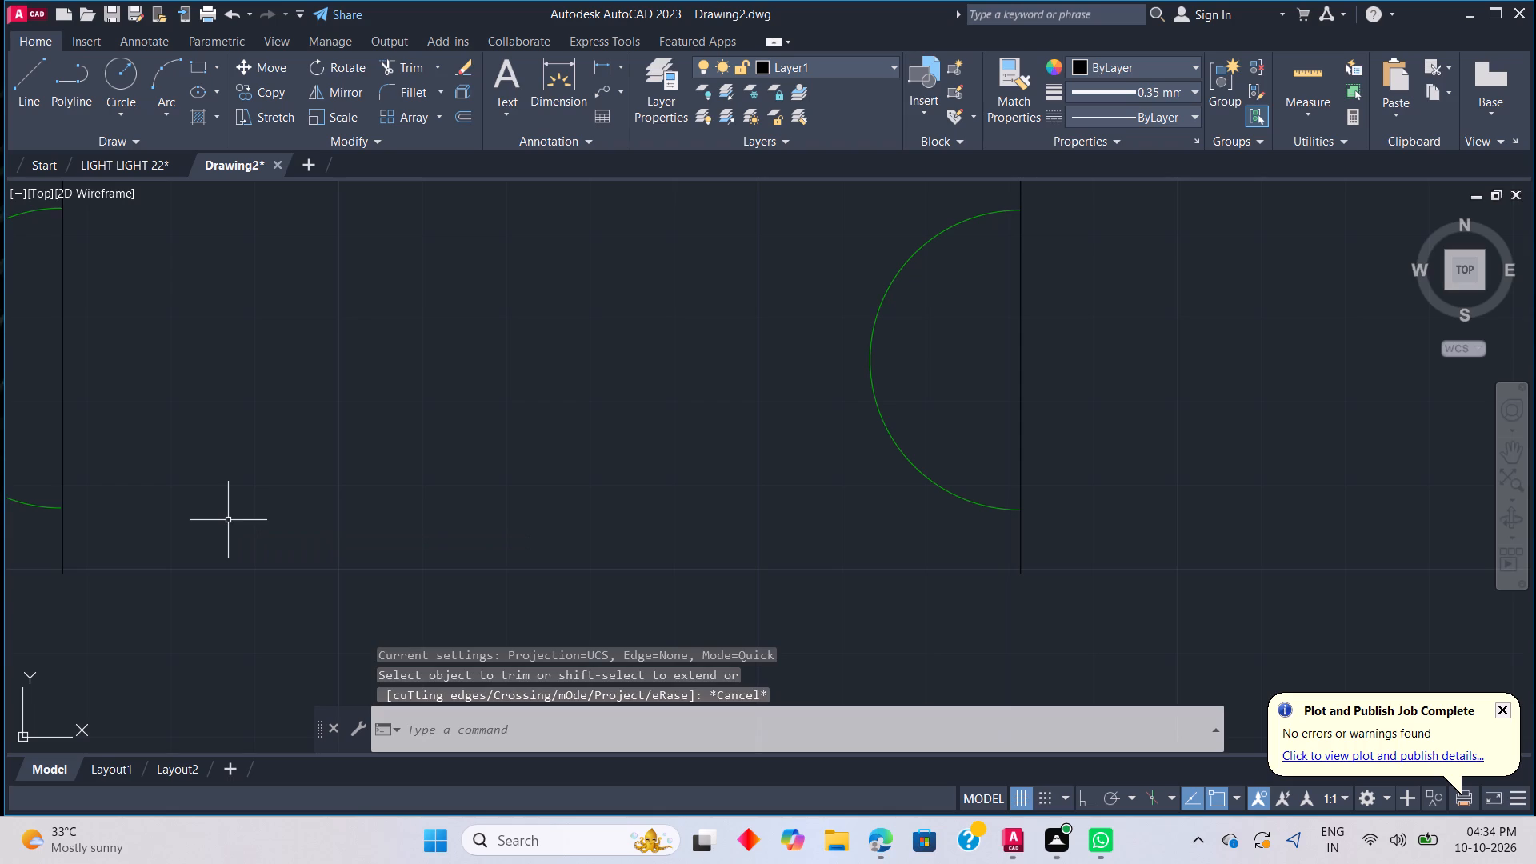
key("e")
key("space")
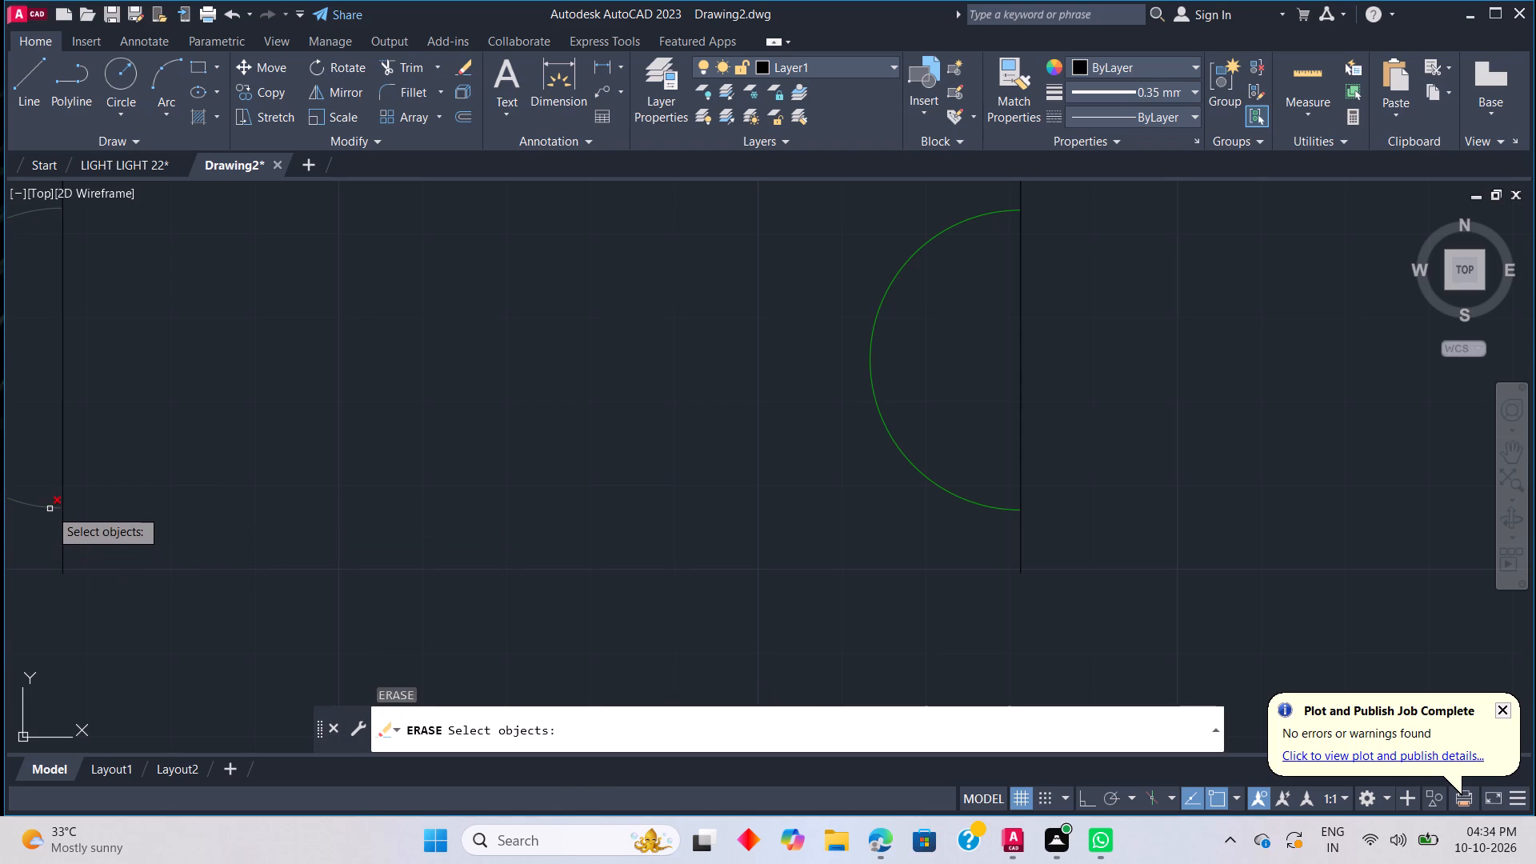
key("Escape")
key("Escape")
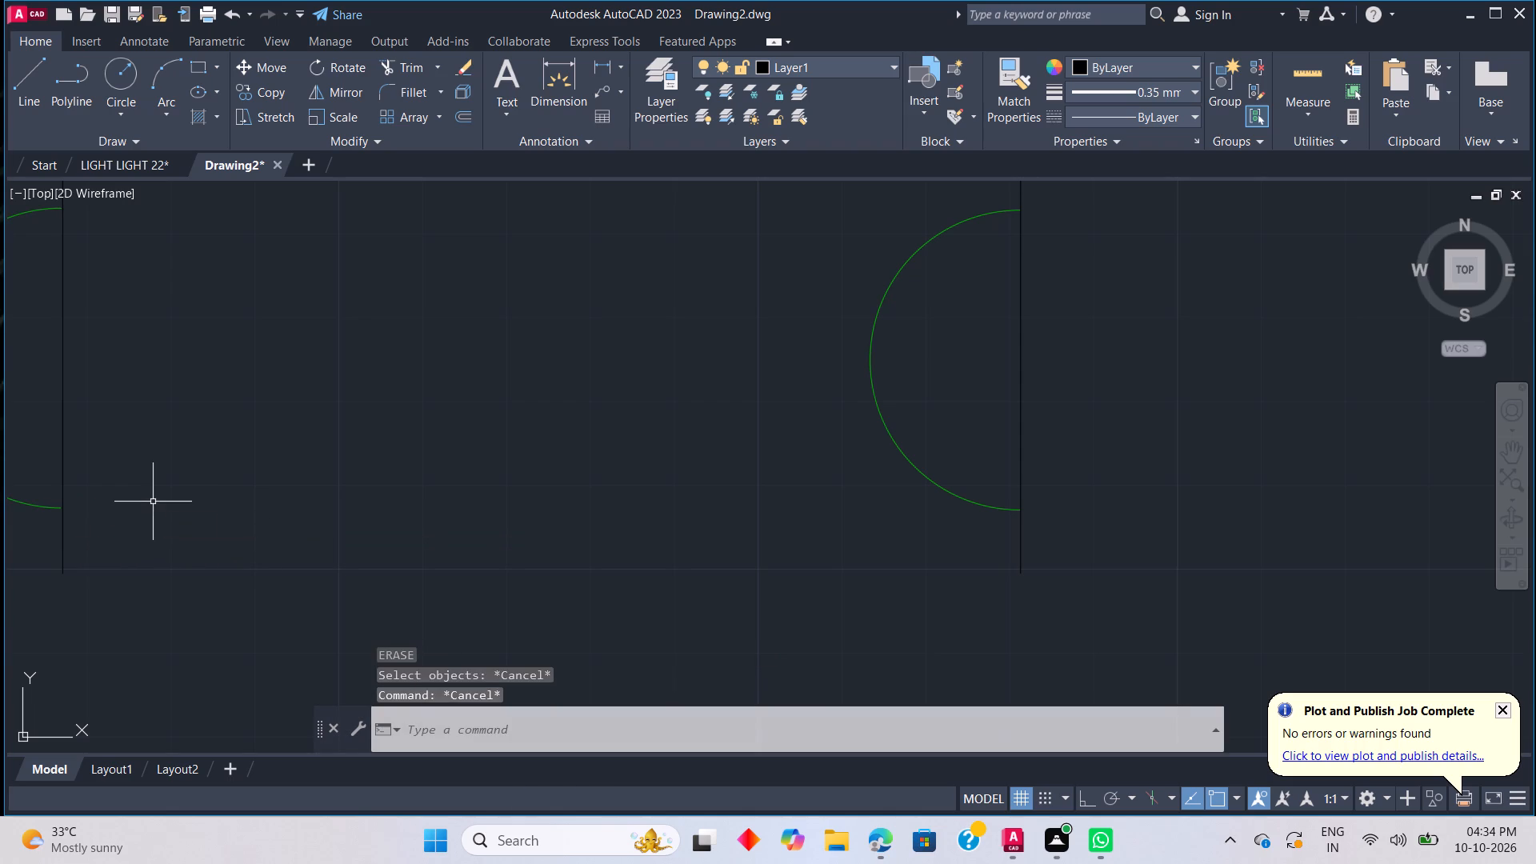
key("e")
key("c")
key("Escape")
Extend the left and middle semicircles' lower ends and the right semicircle's upper end to their vertical lines.
type("EX")
key("space")
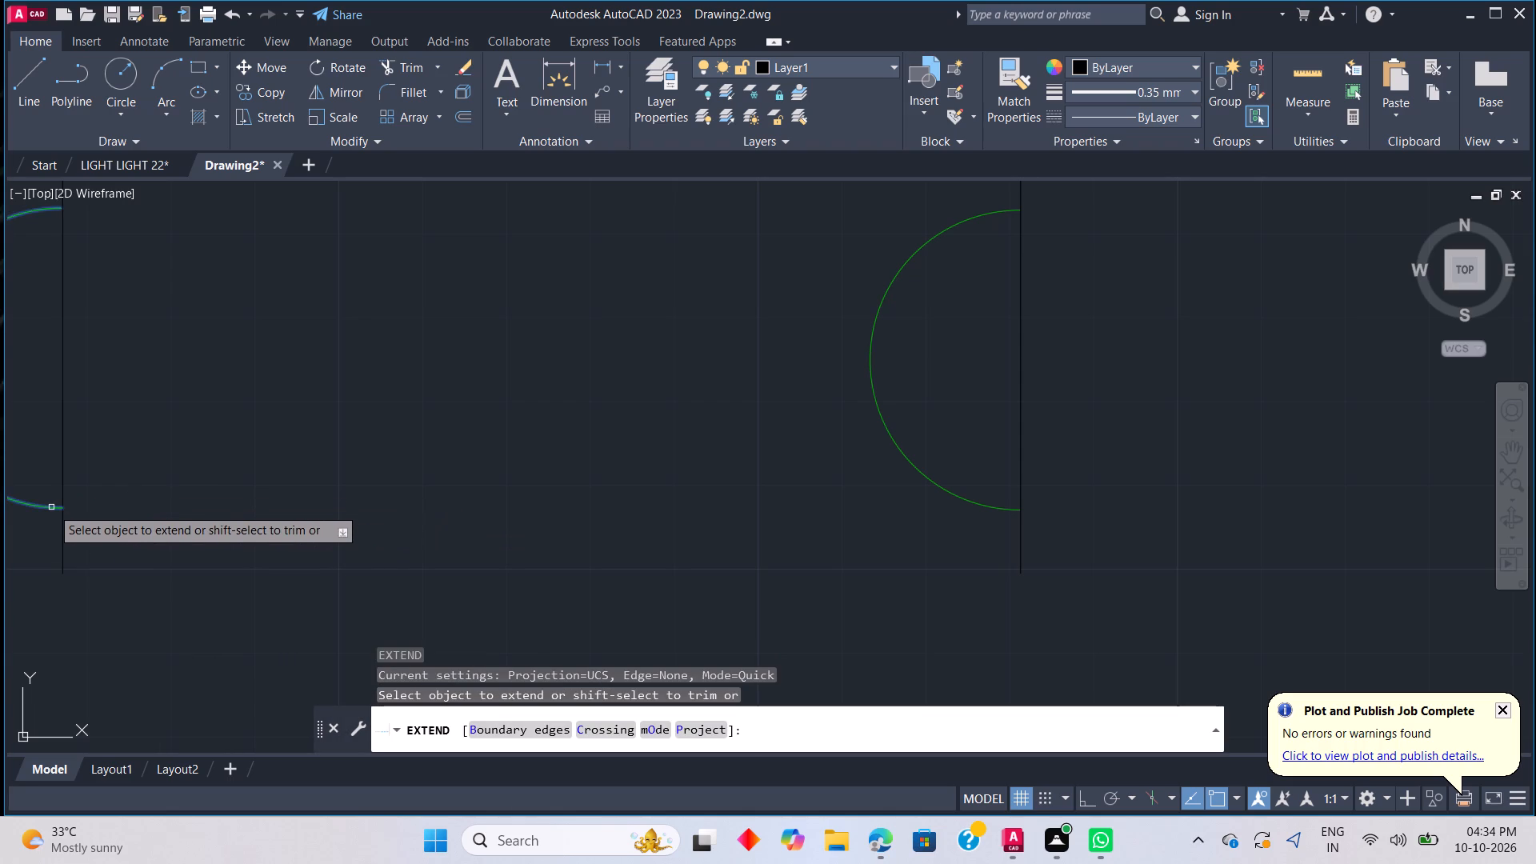
left_click(51, 507)
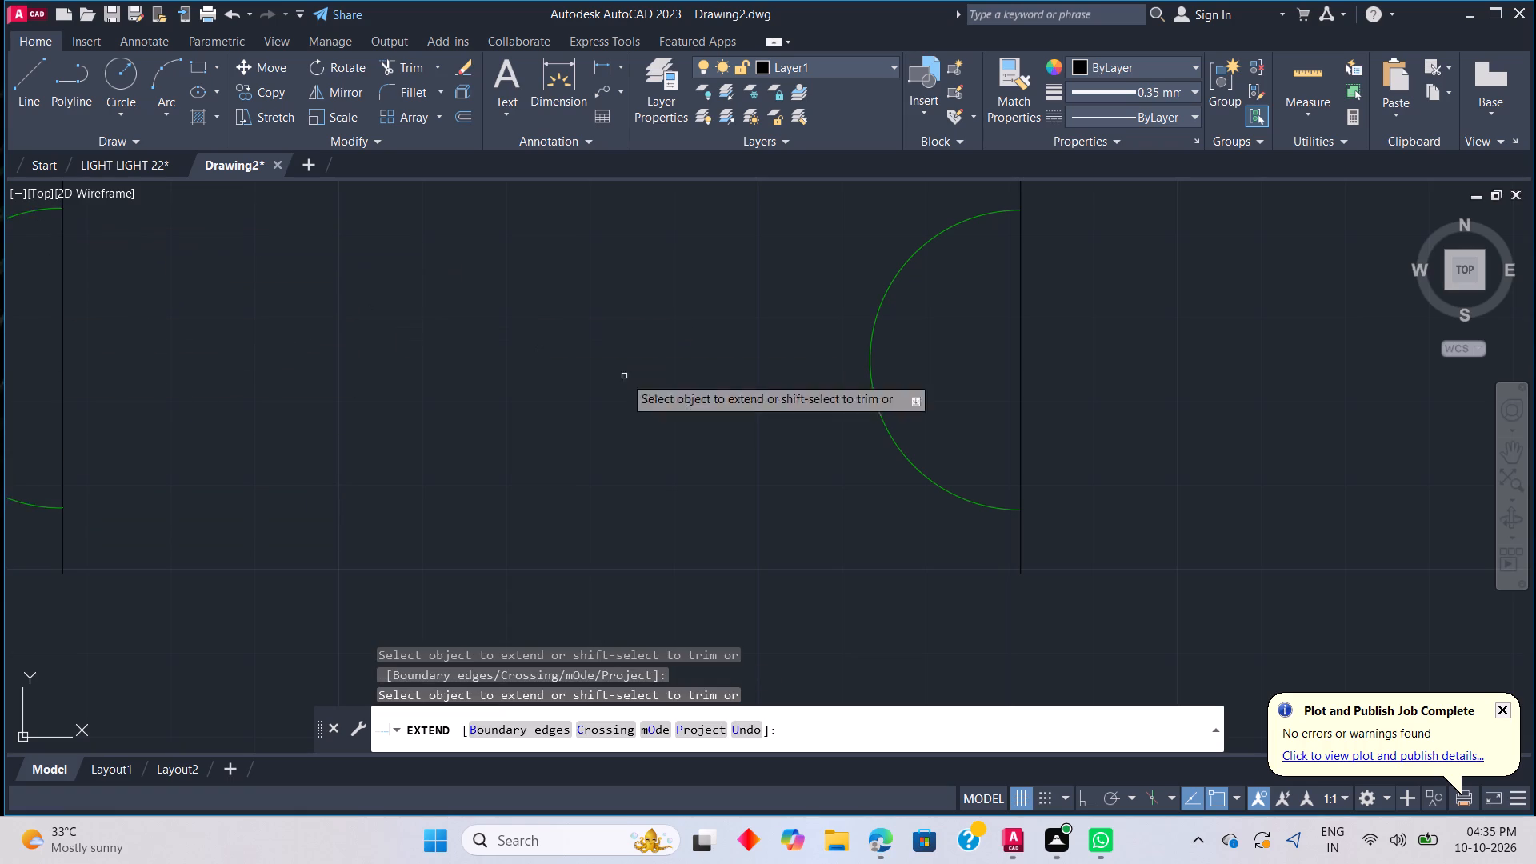
left_click(998, 508)
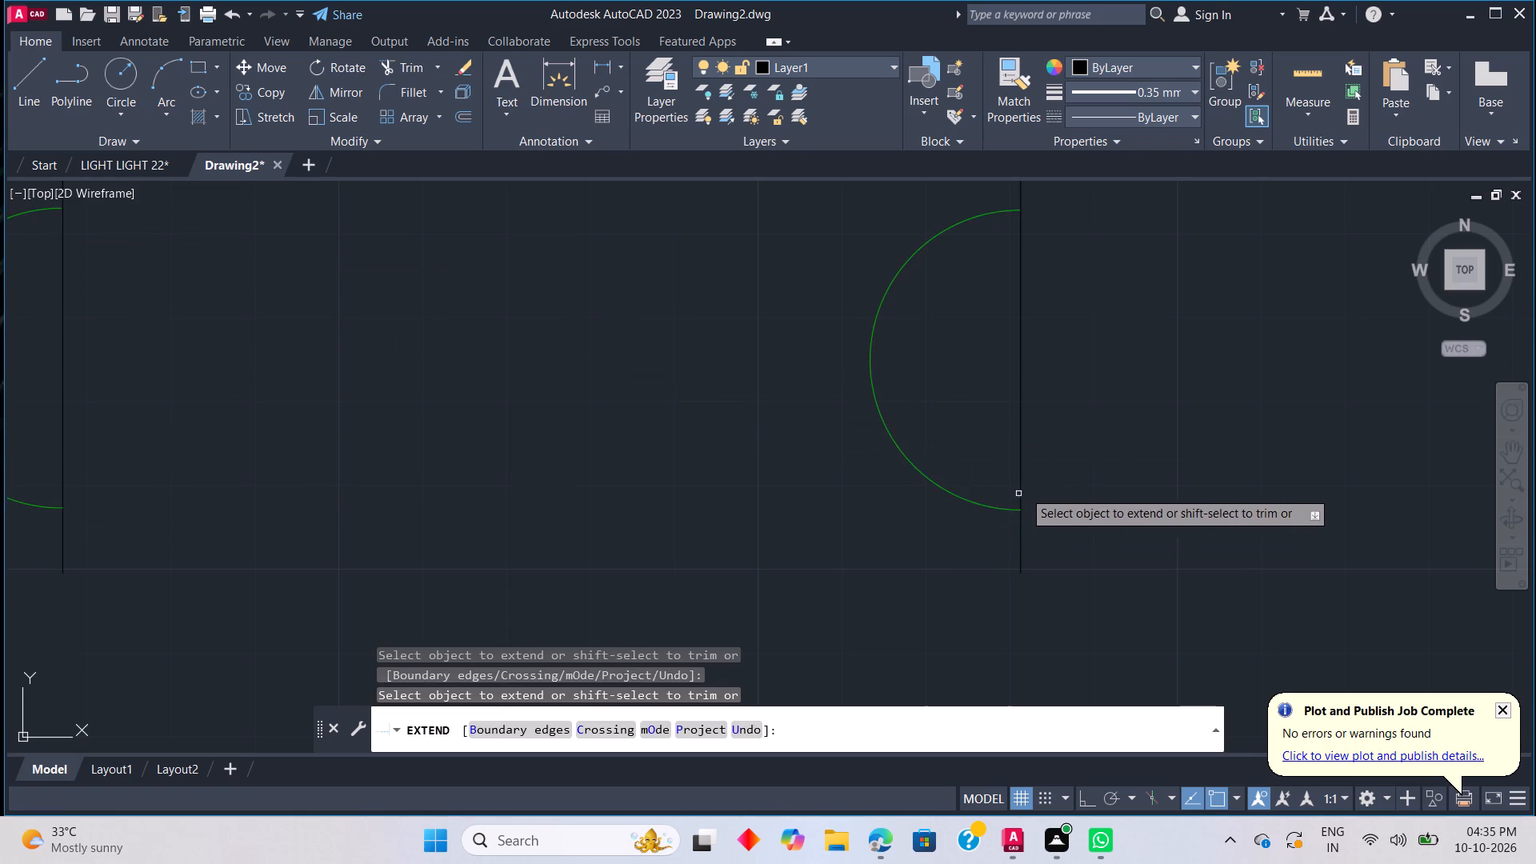
scroll(1279, 458, "down", 2)
middle_click_drag(1417, 447, 1057, 471)
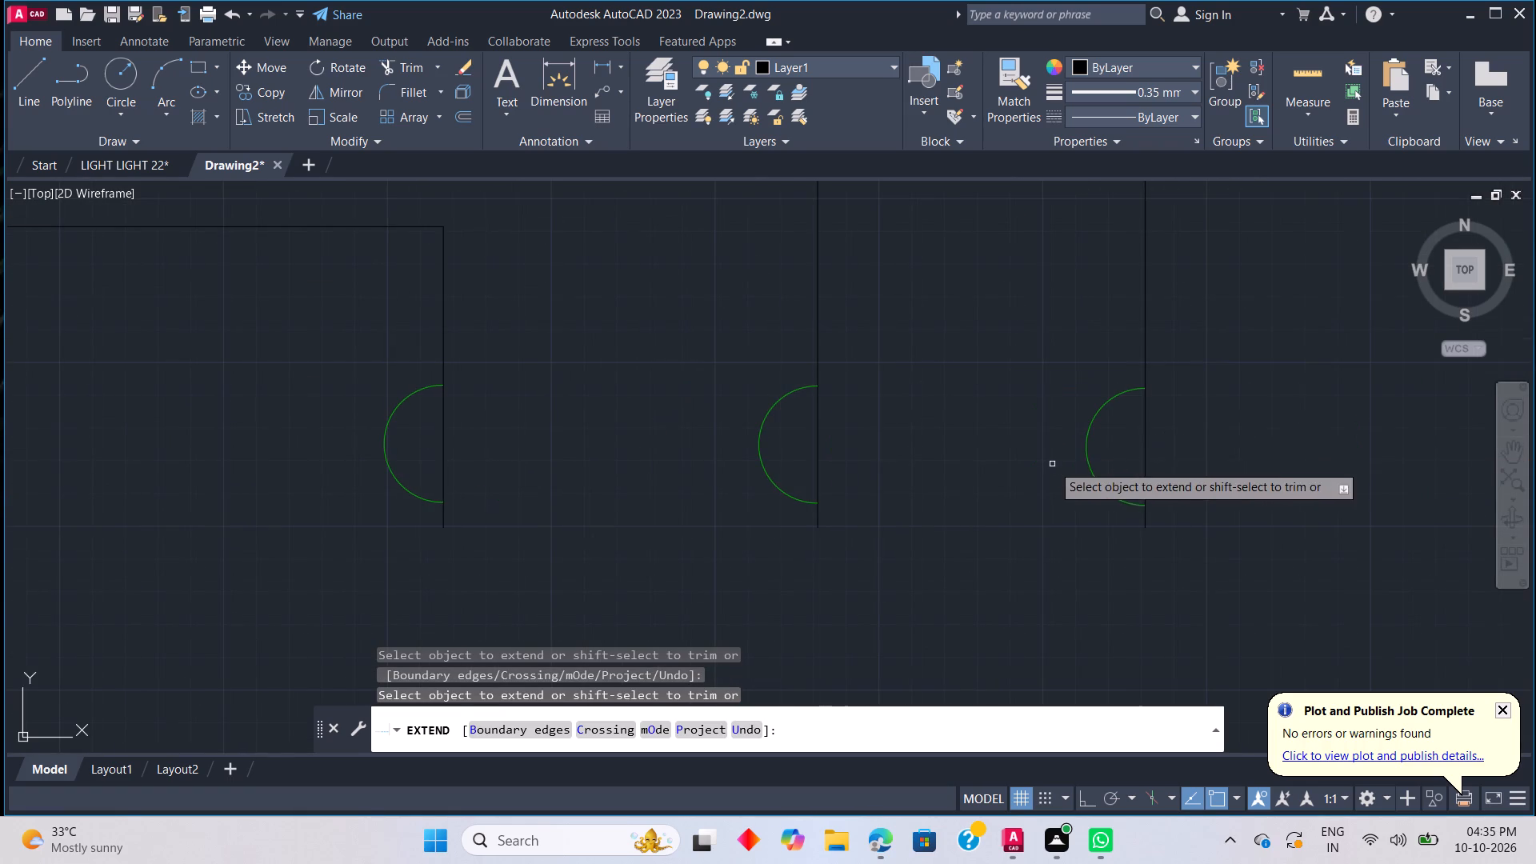
left_click(1122, 393)
key("Escape")
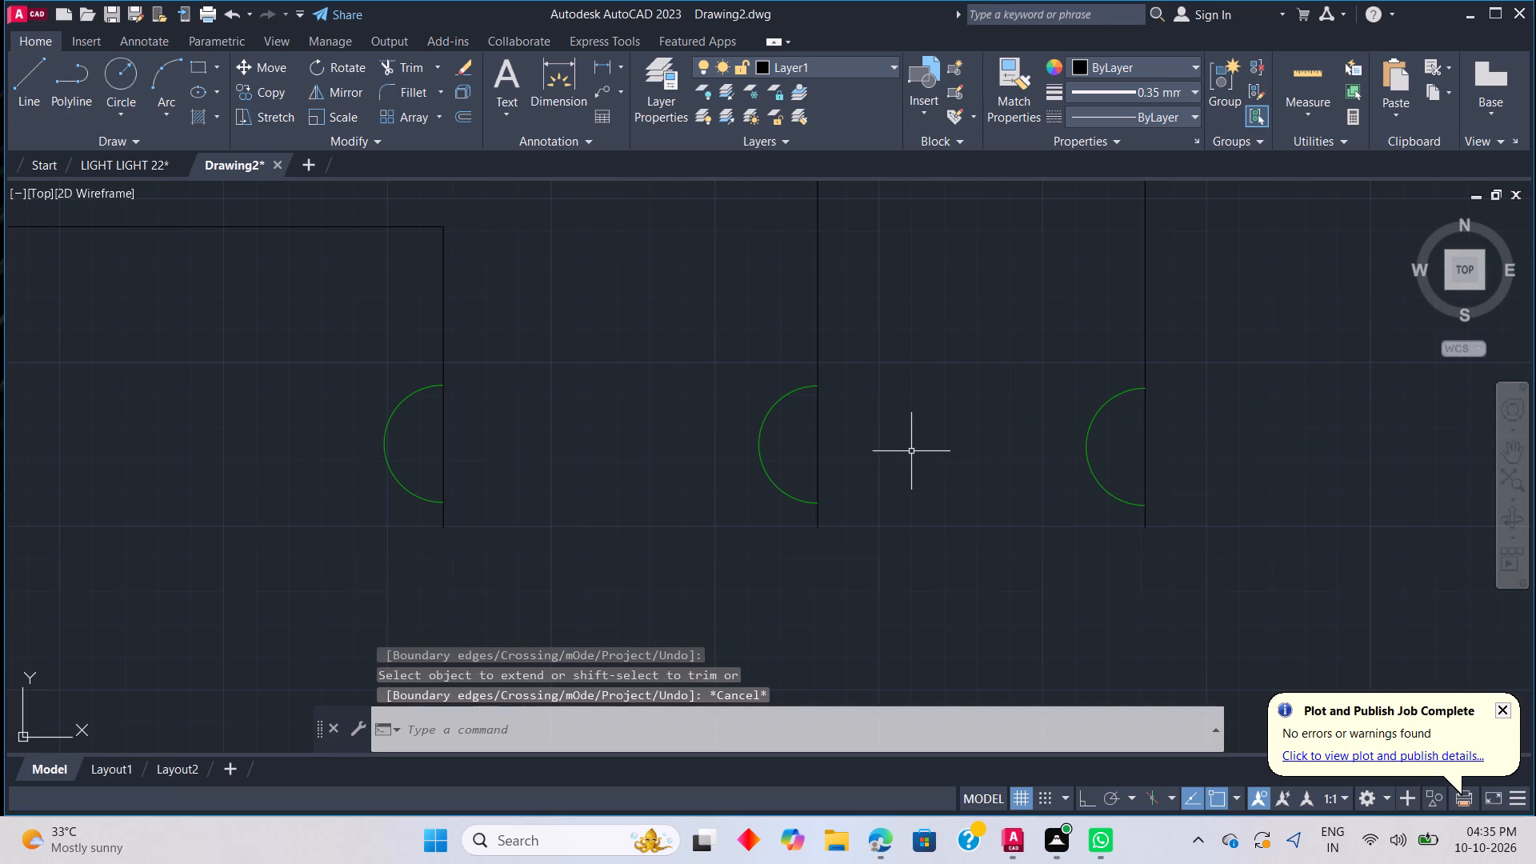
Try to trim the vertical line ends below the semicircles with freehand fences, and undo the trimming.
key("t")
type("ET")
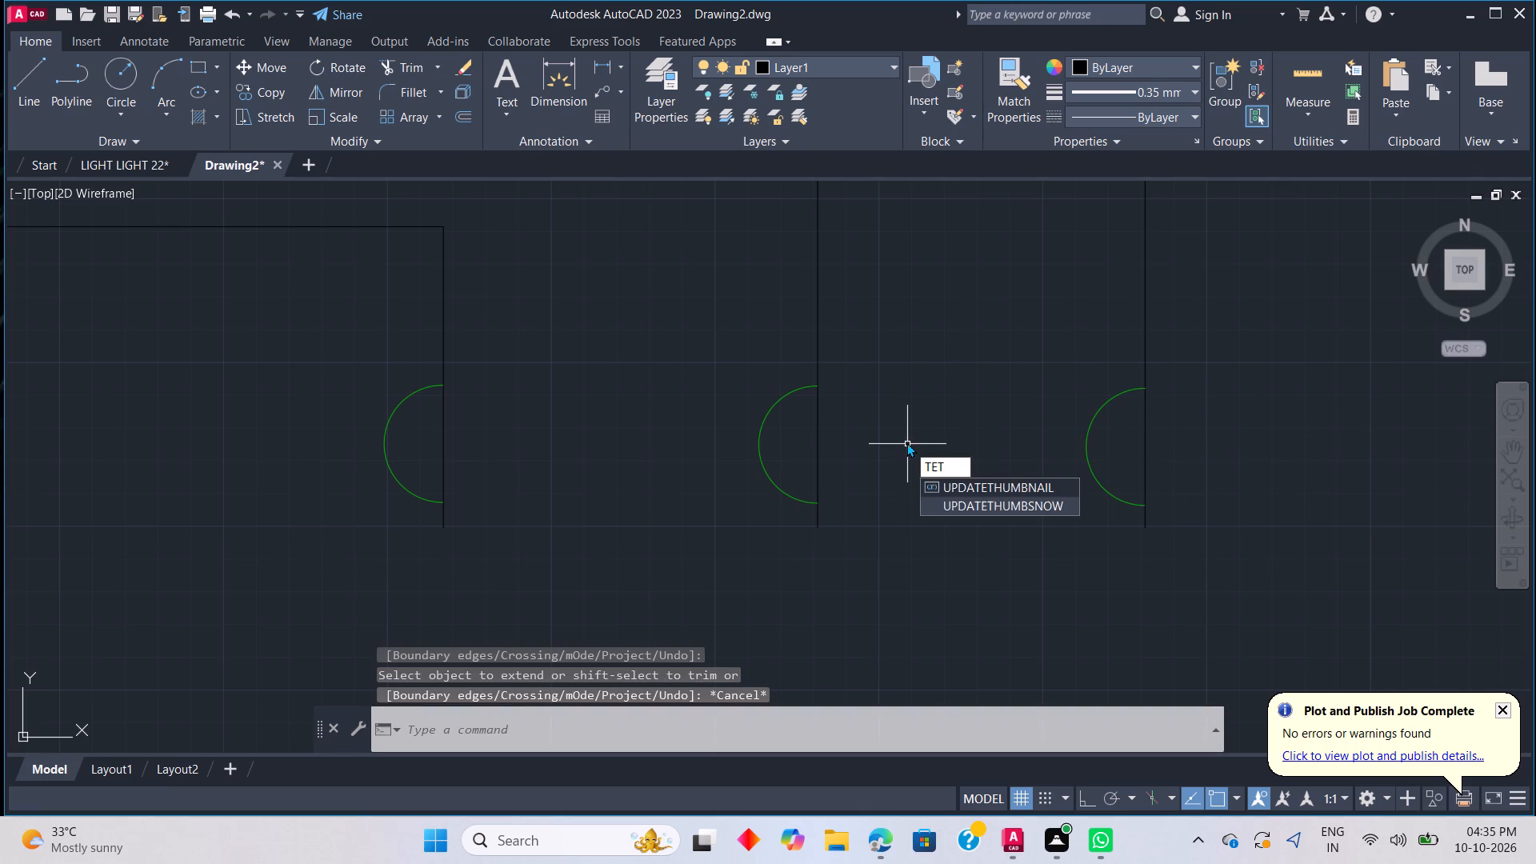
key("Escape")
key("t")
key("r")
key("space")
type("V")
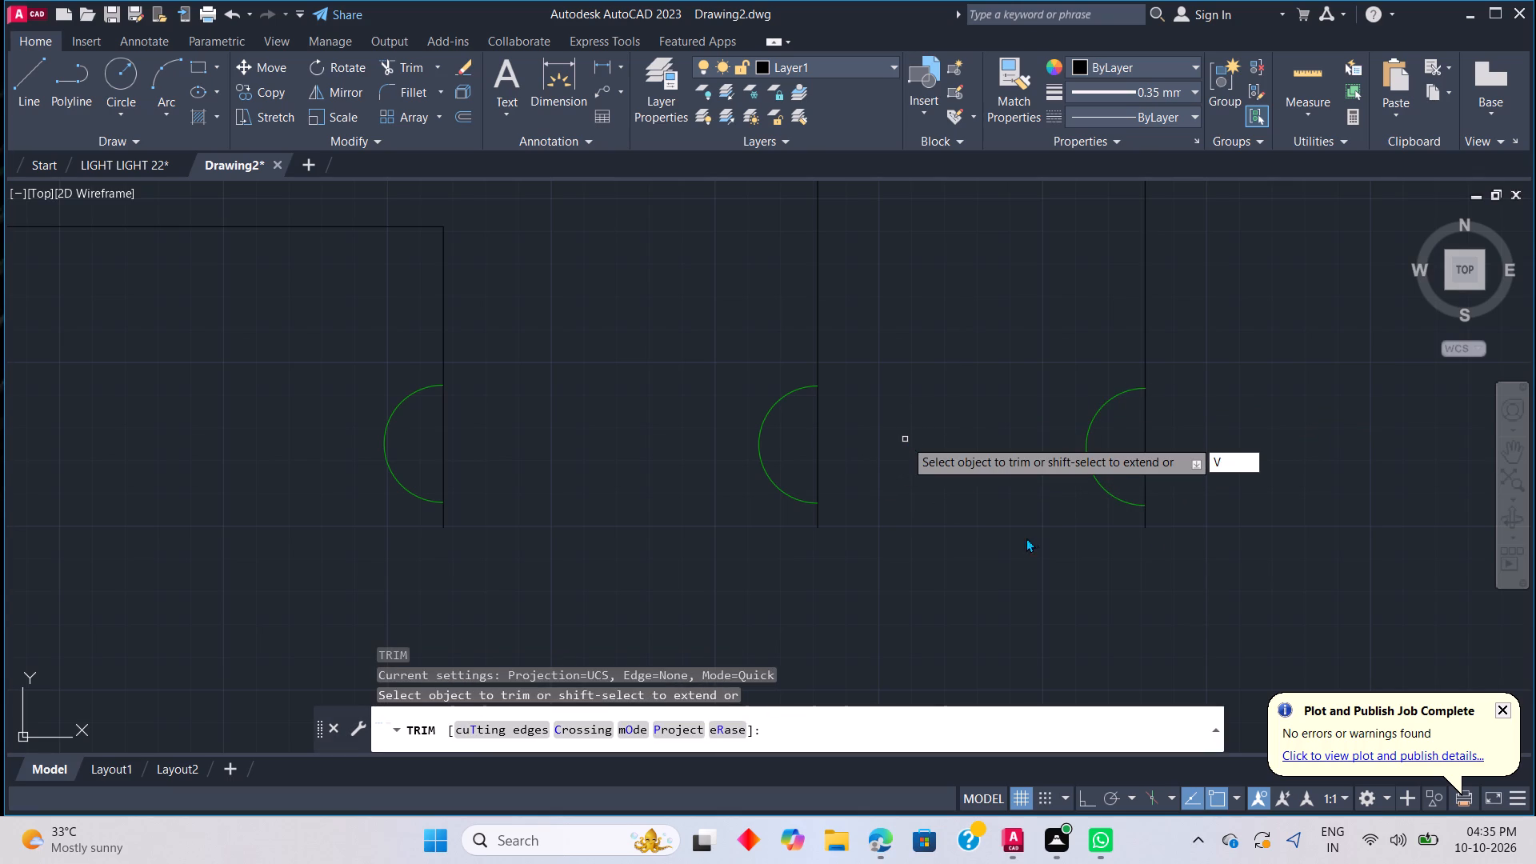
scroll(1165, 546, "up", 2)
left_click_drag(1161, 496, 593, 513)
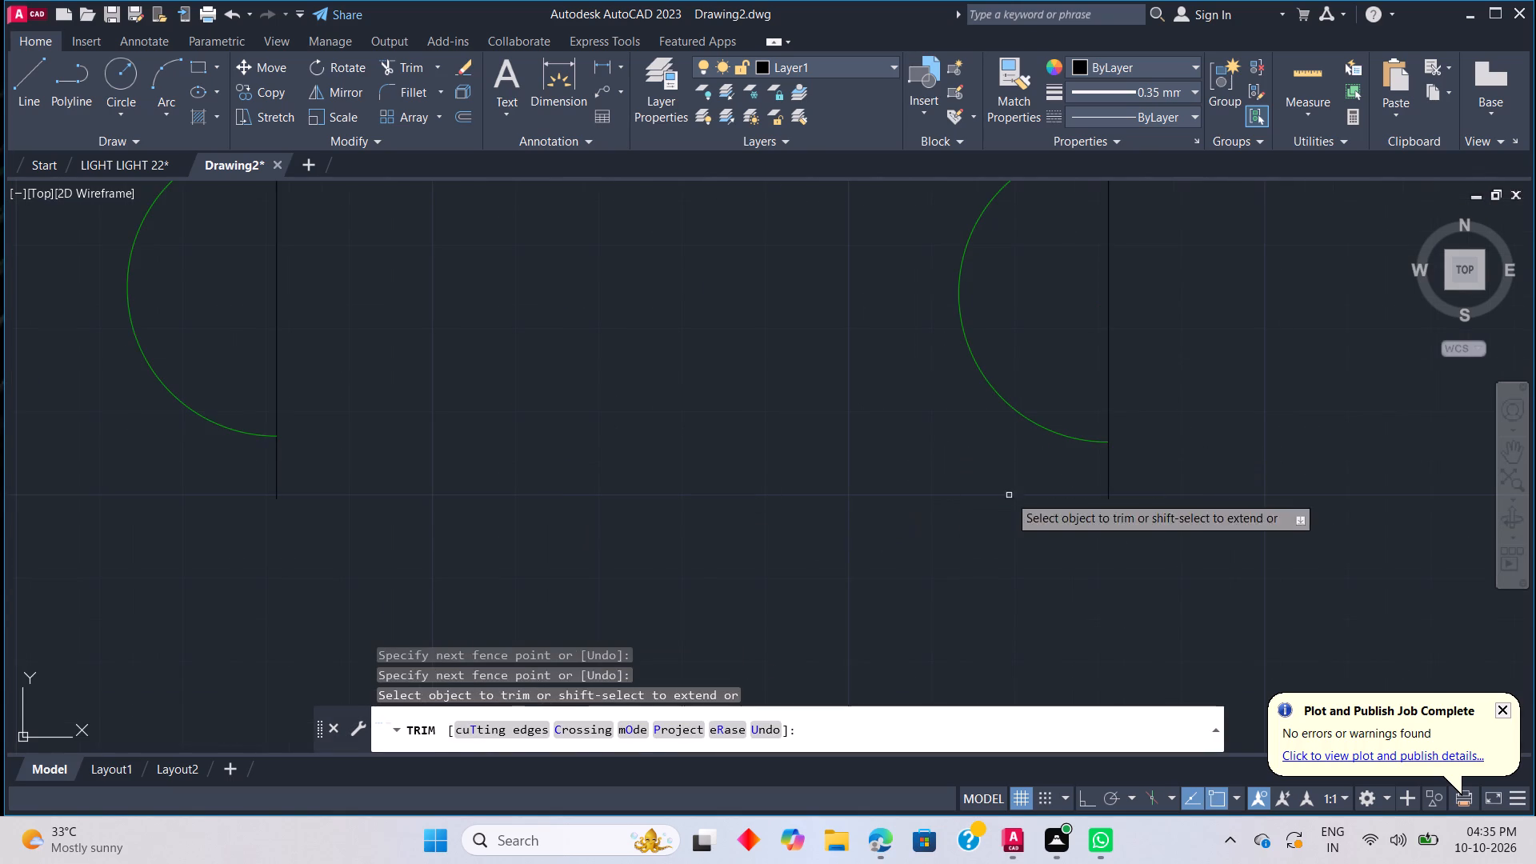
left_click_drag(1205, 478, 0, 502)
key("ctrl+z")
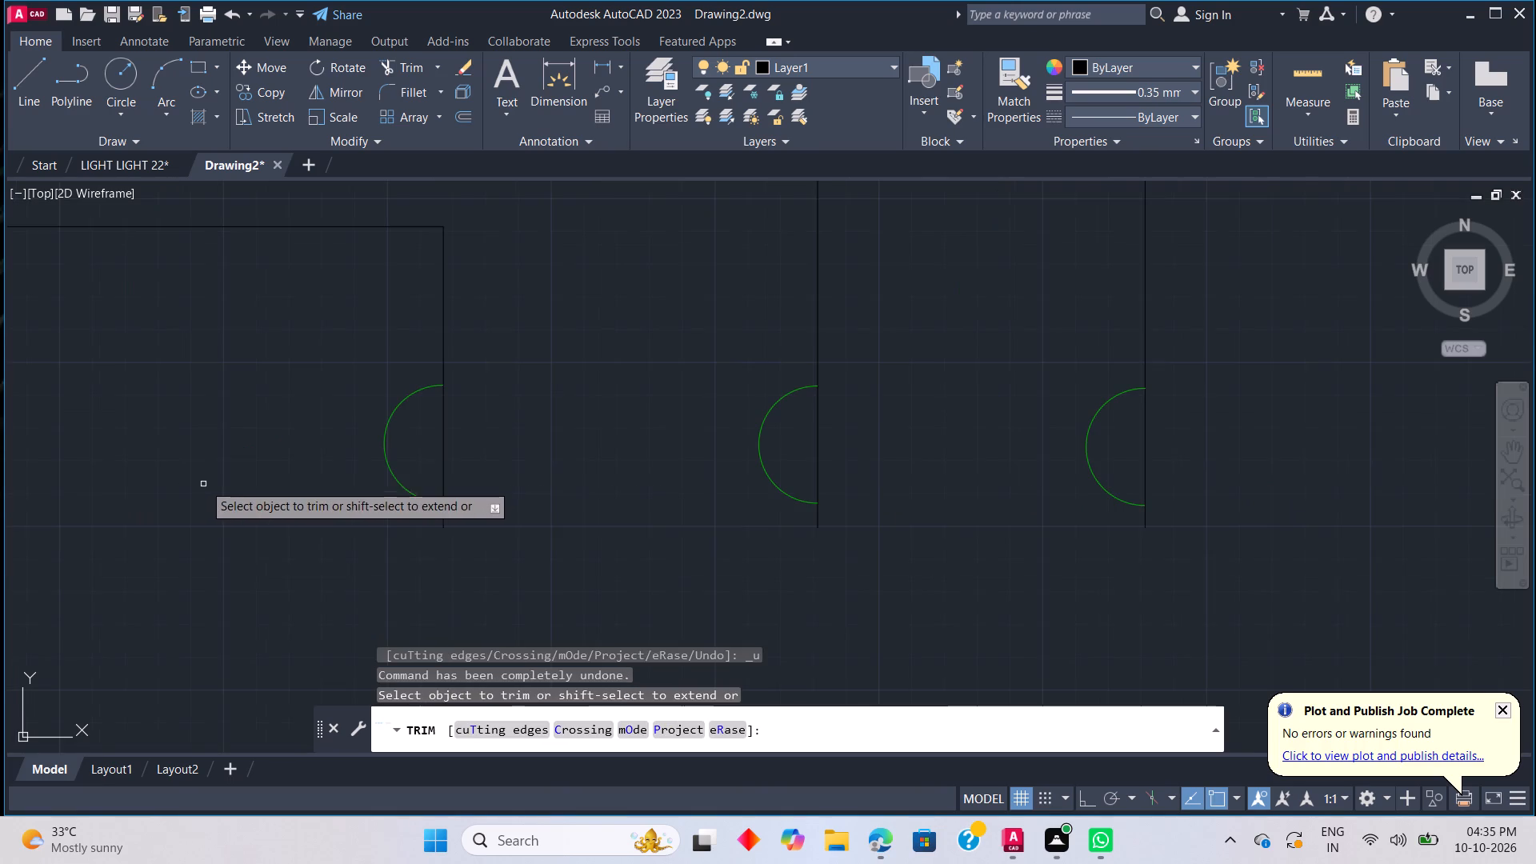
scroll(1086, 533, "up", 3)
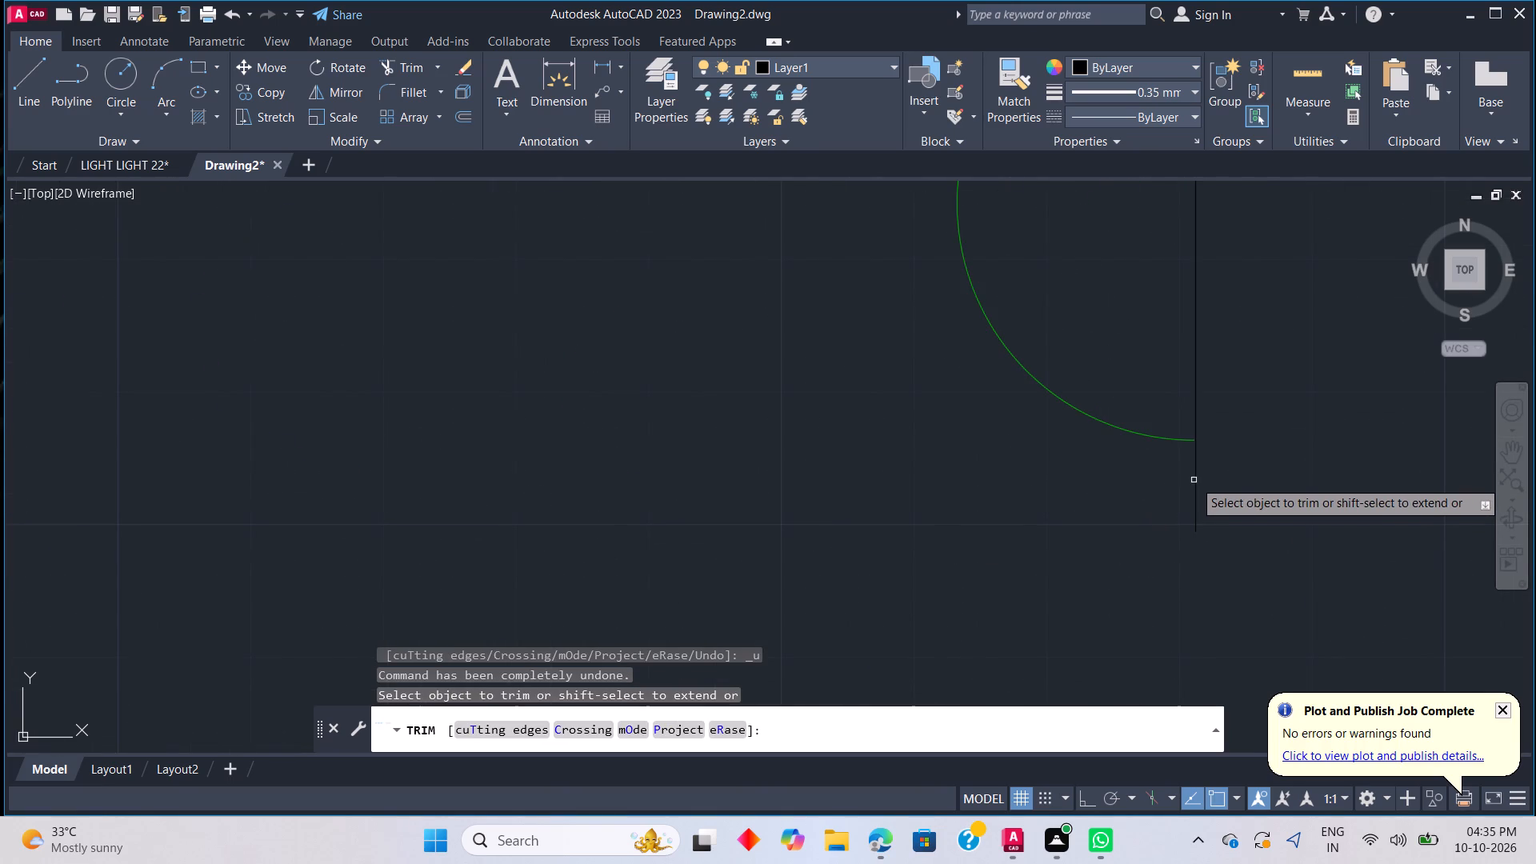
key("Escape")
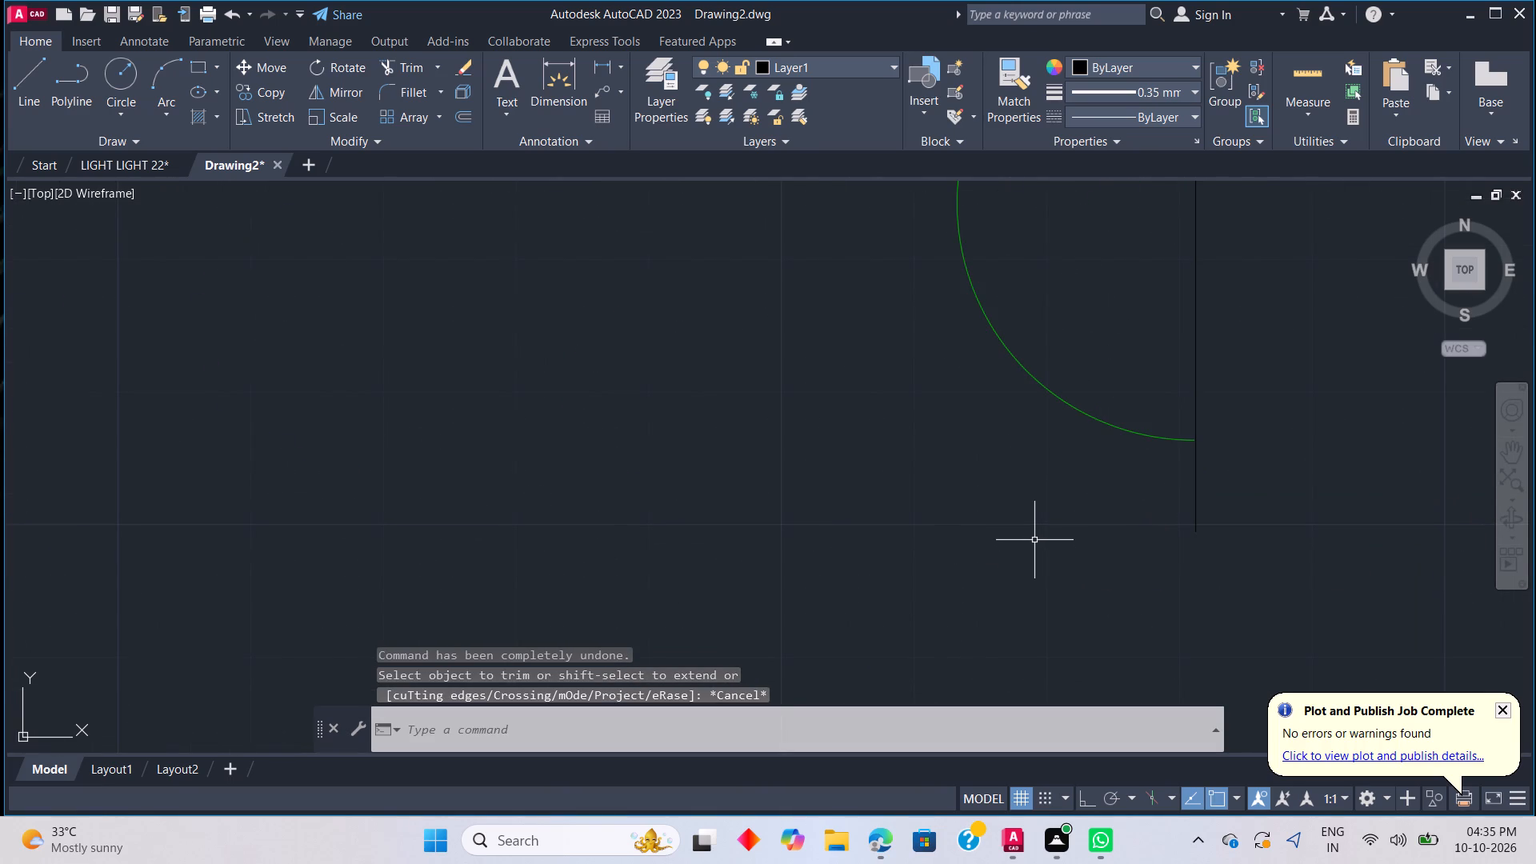
Extend the lower end of the rightmost semicircle to its vertical line.
key("e")
key("x")
key("space")
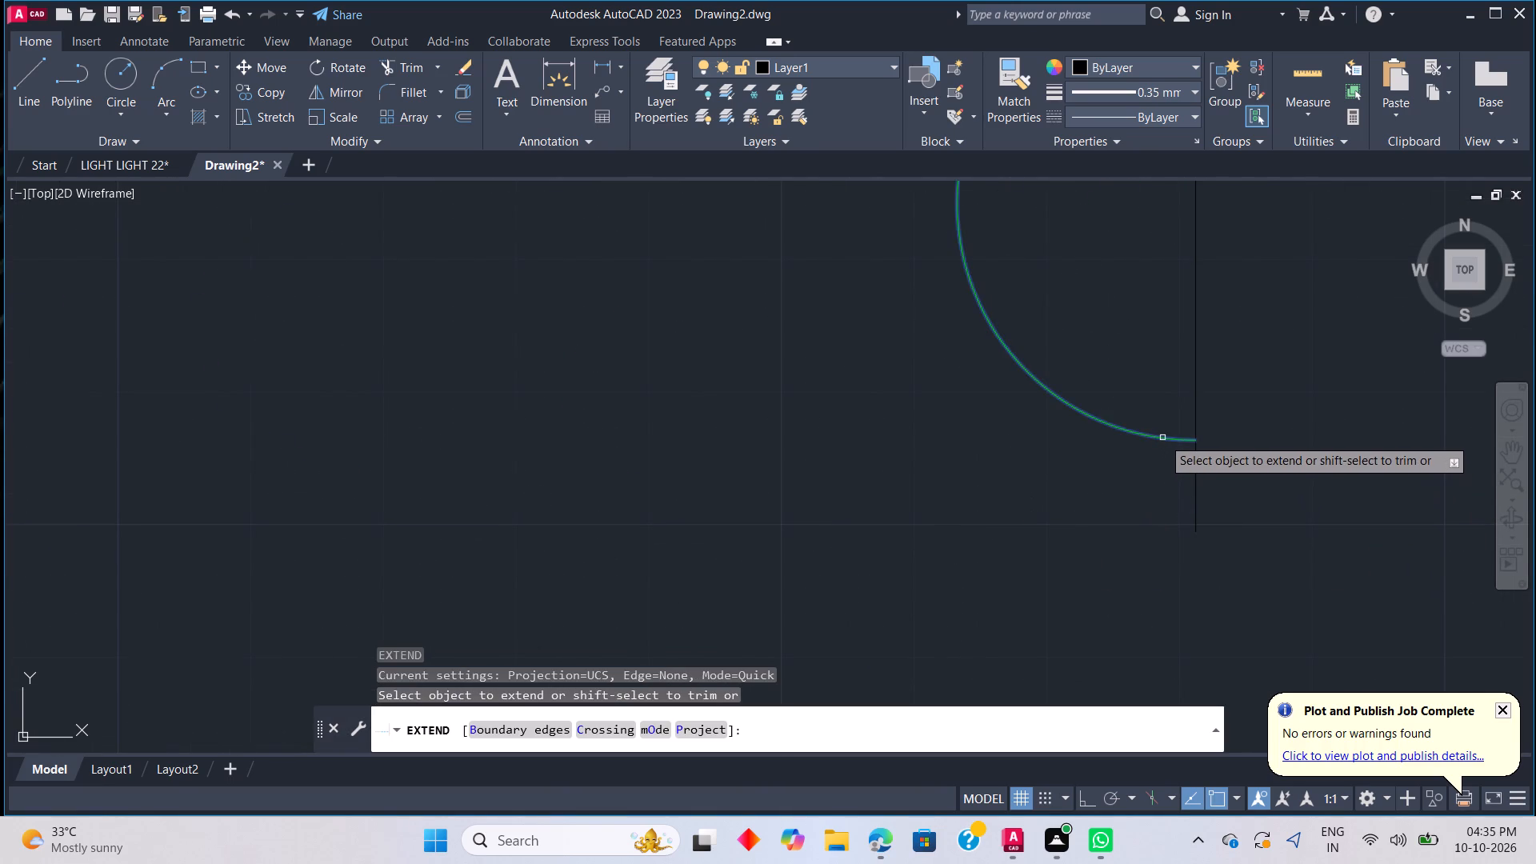
left_click(1162, 438)
key("Escape")
Trim the vertical line ends projecting below each of the three semicircles.
key("t")
type("R")
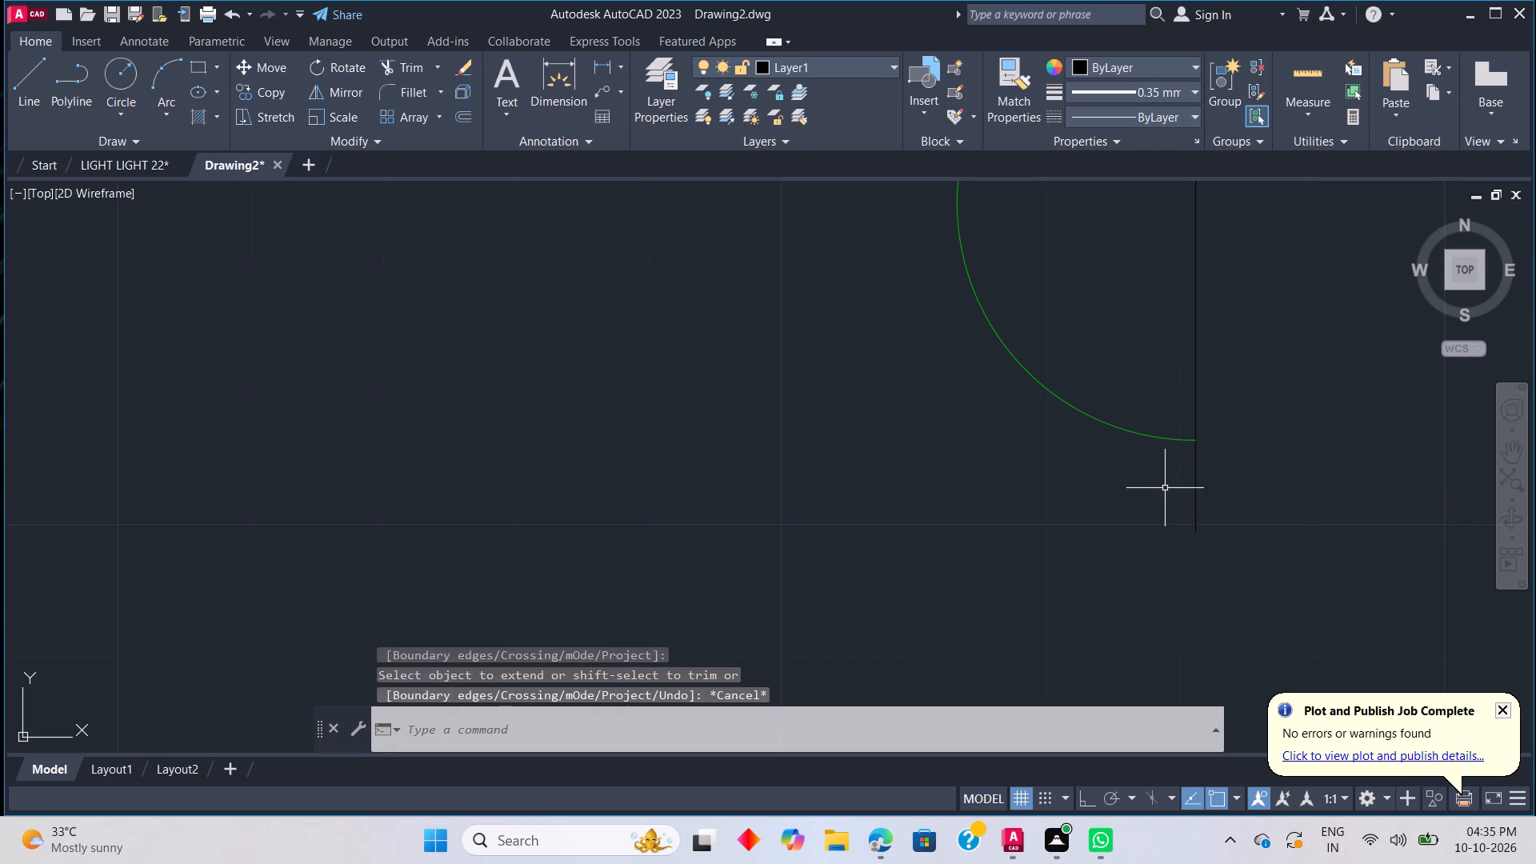
key("space")
left_click(1196, 482)
scroll(481, 475, "down", 3)
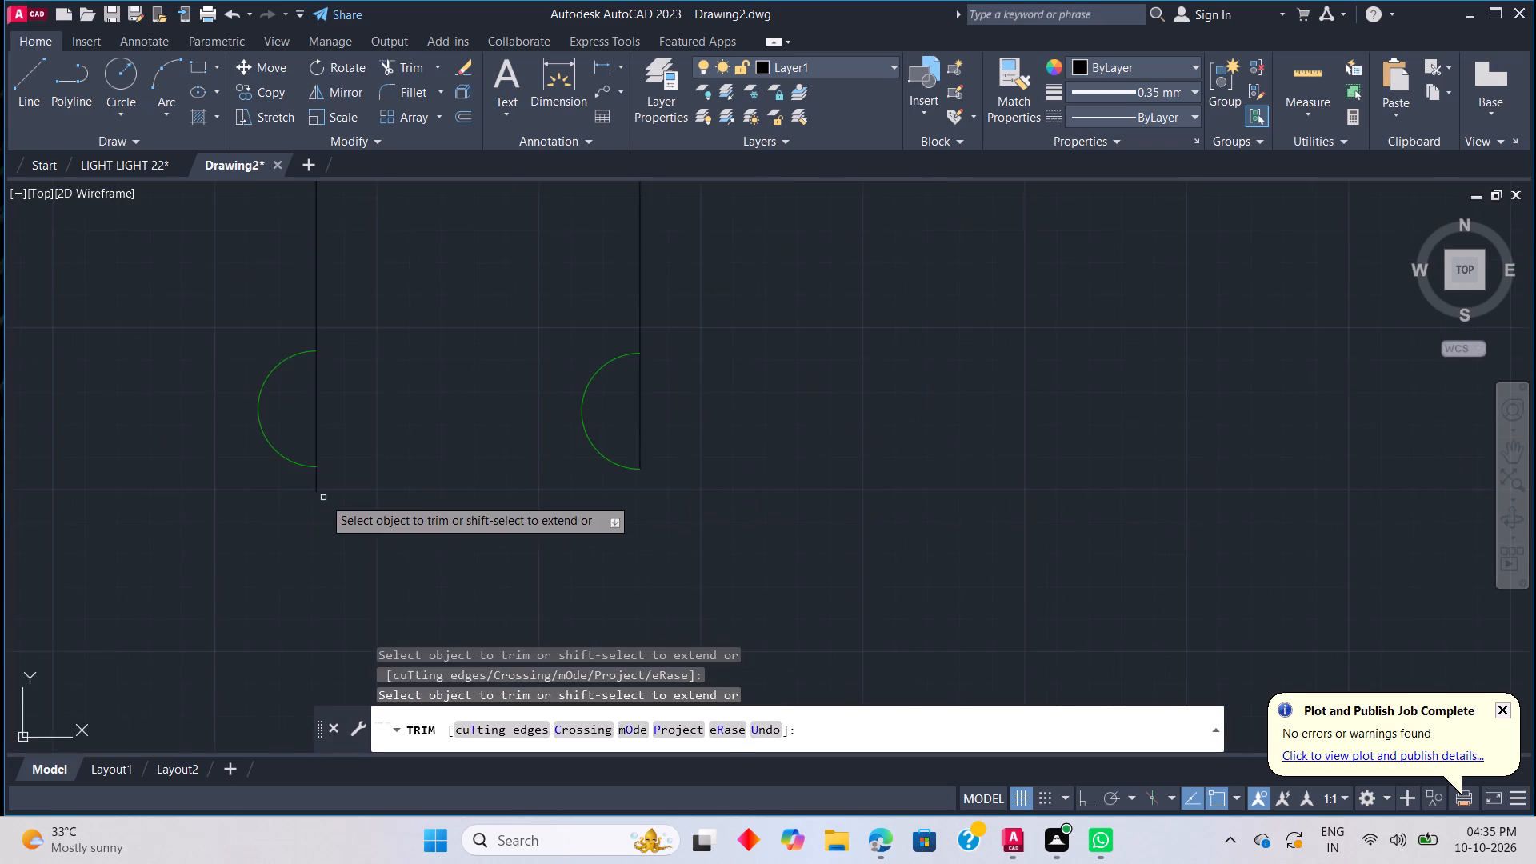
scroll(296, 501, "up", 4)
left_click(408, 415)
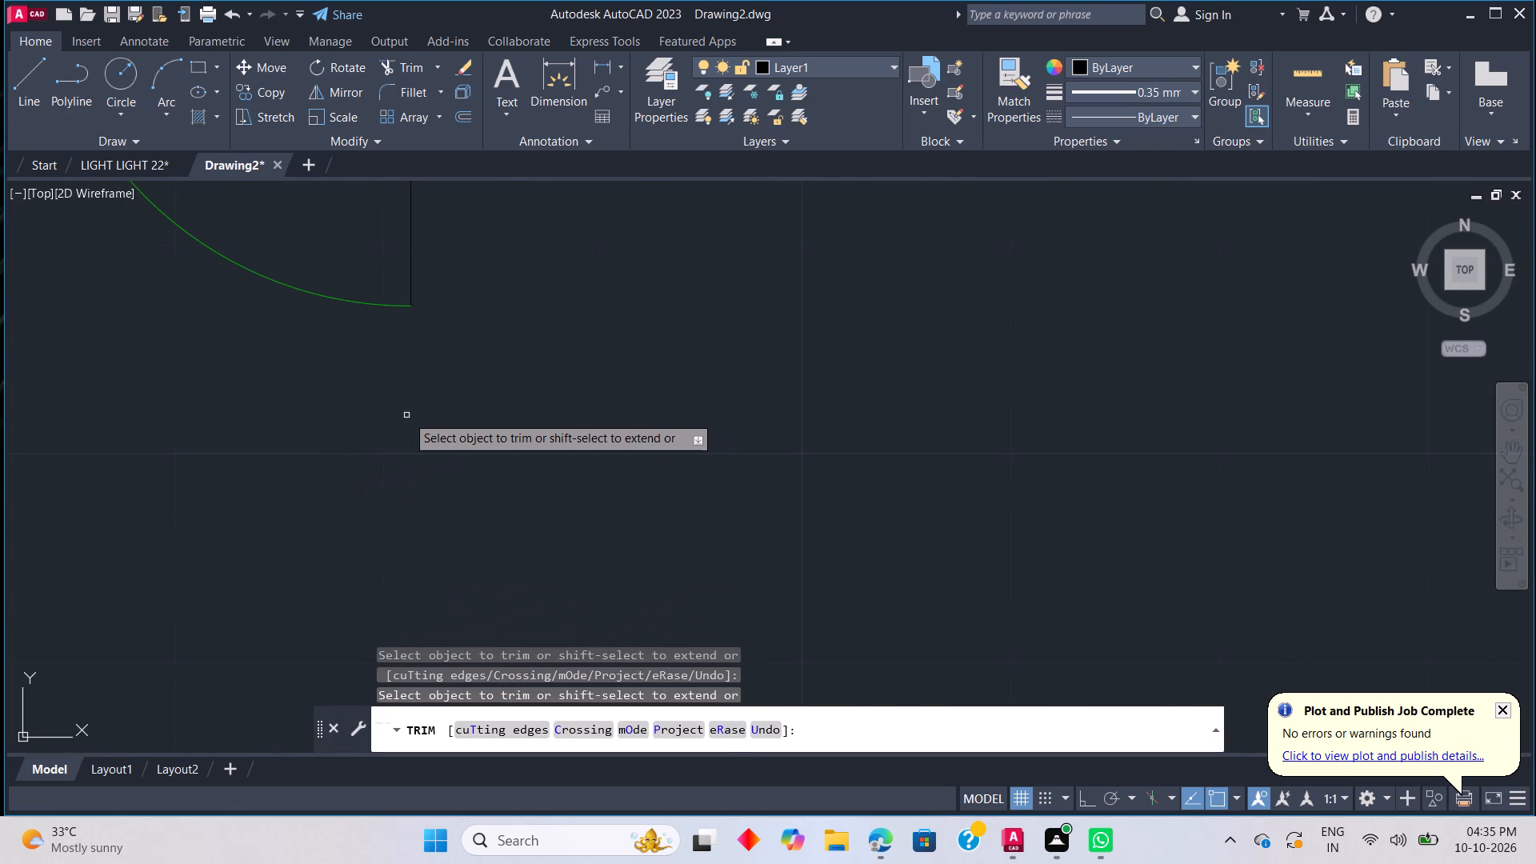
scroll(405, 415, "down", 5)
scroll(214, 435, "up", 4)
scroll(55, 375, "down", 4)
scroll(0, 369, "up", 4)
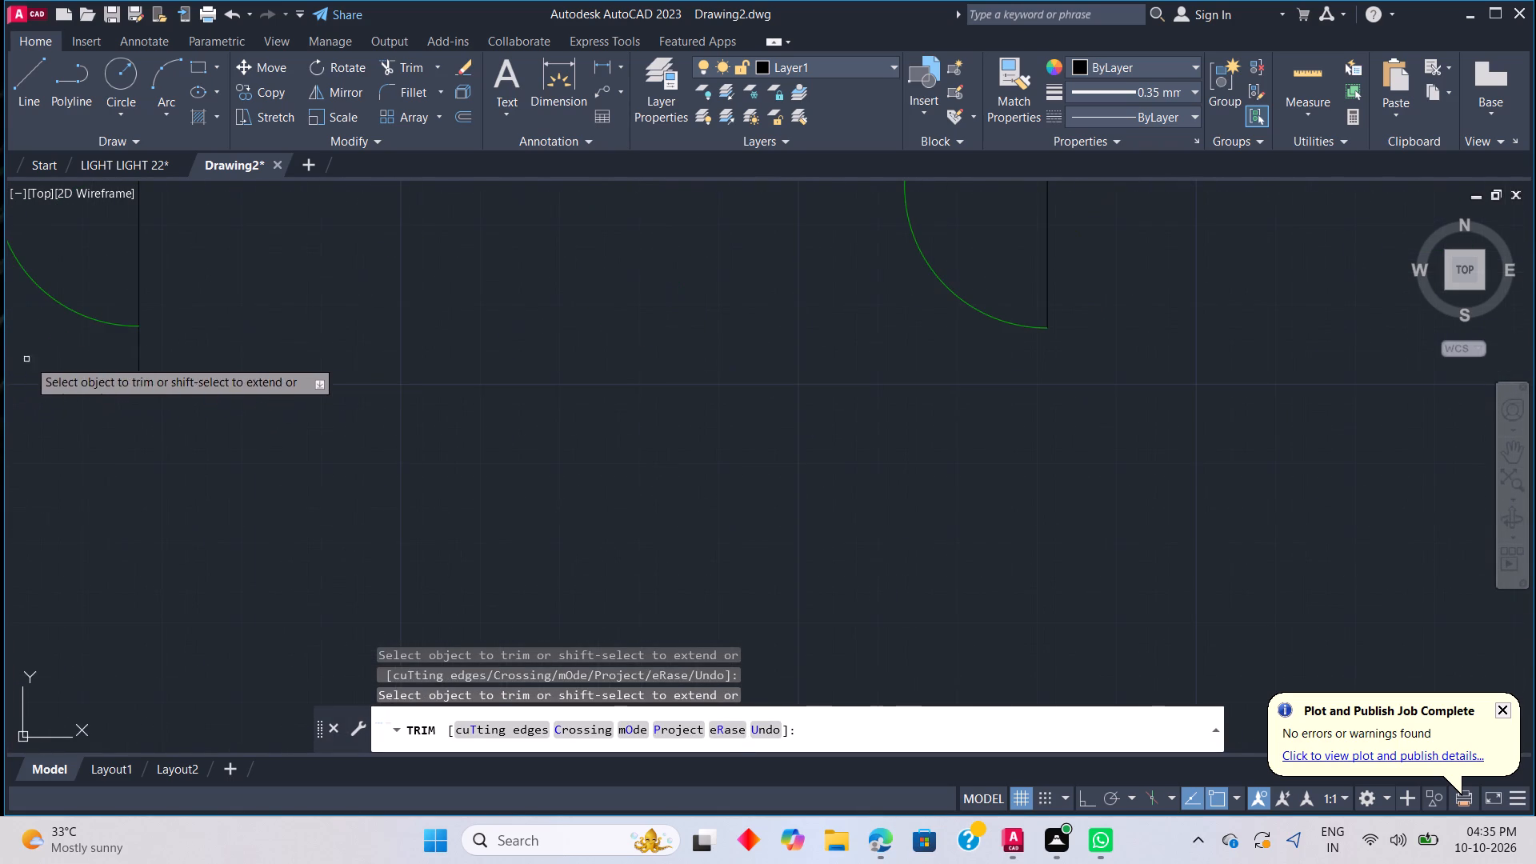
left_click(138, 358)
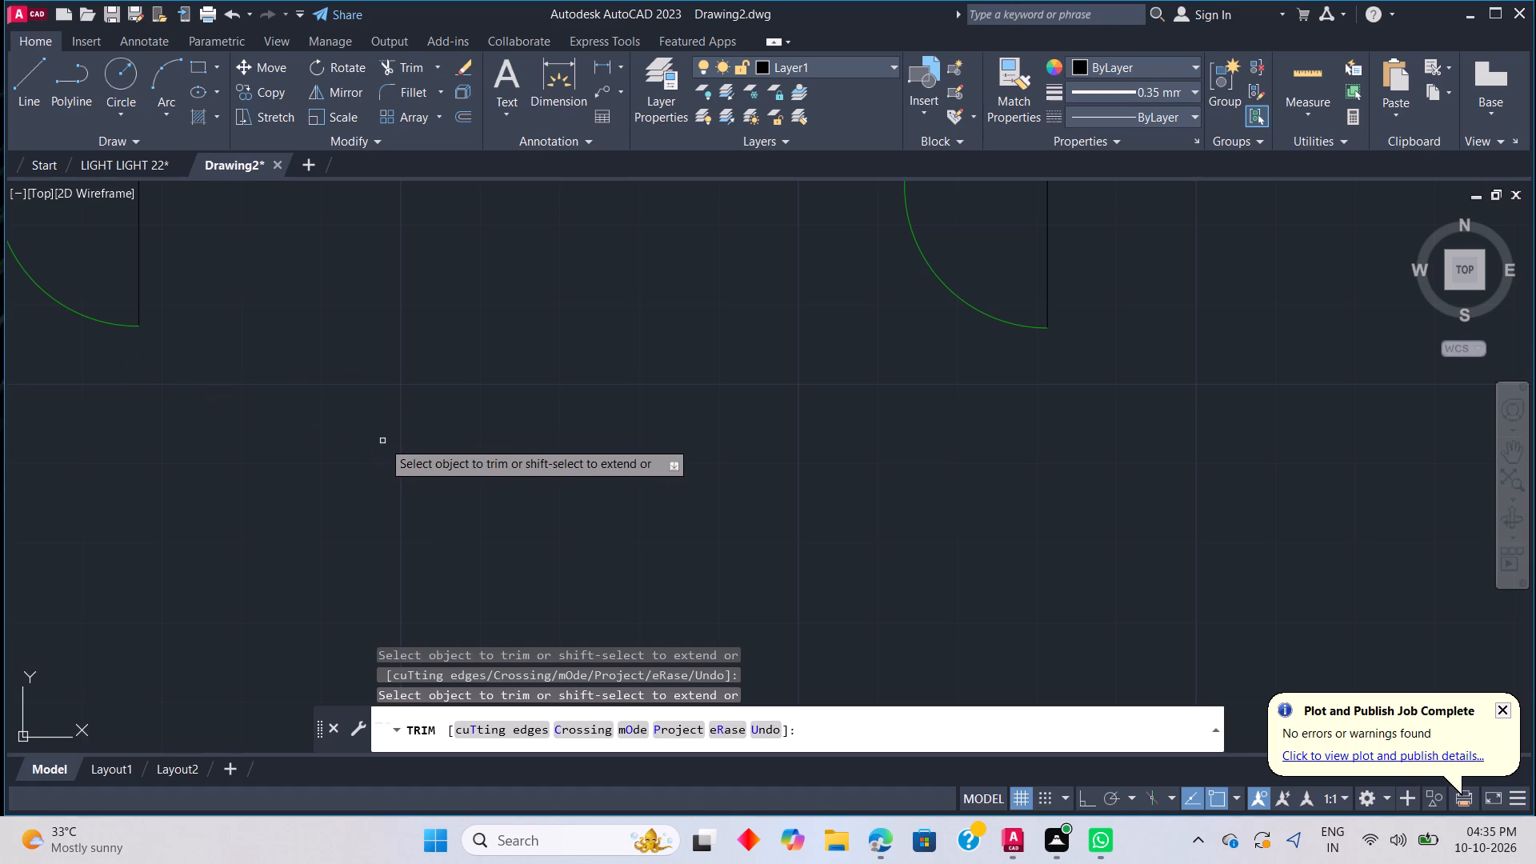
key("Escape")
Move the three semicircles to Layer2.
scroll(748, 490, "down", 4)
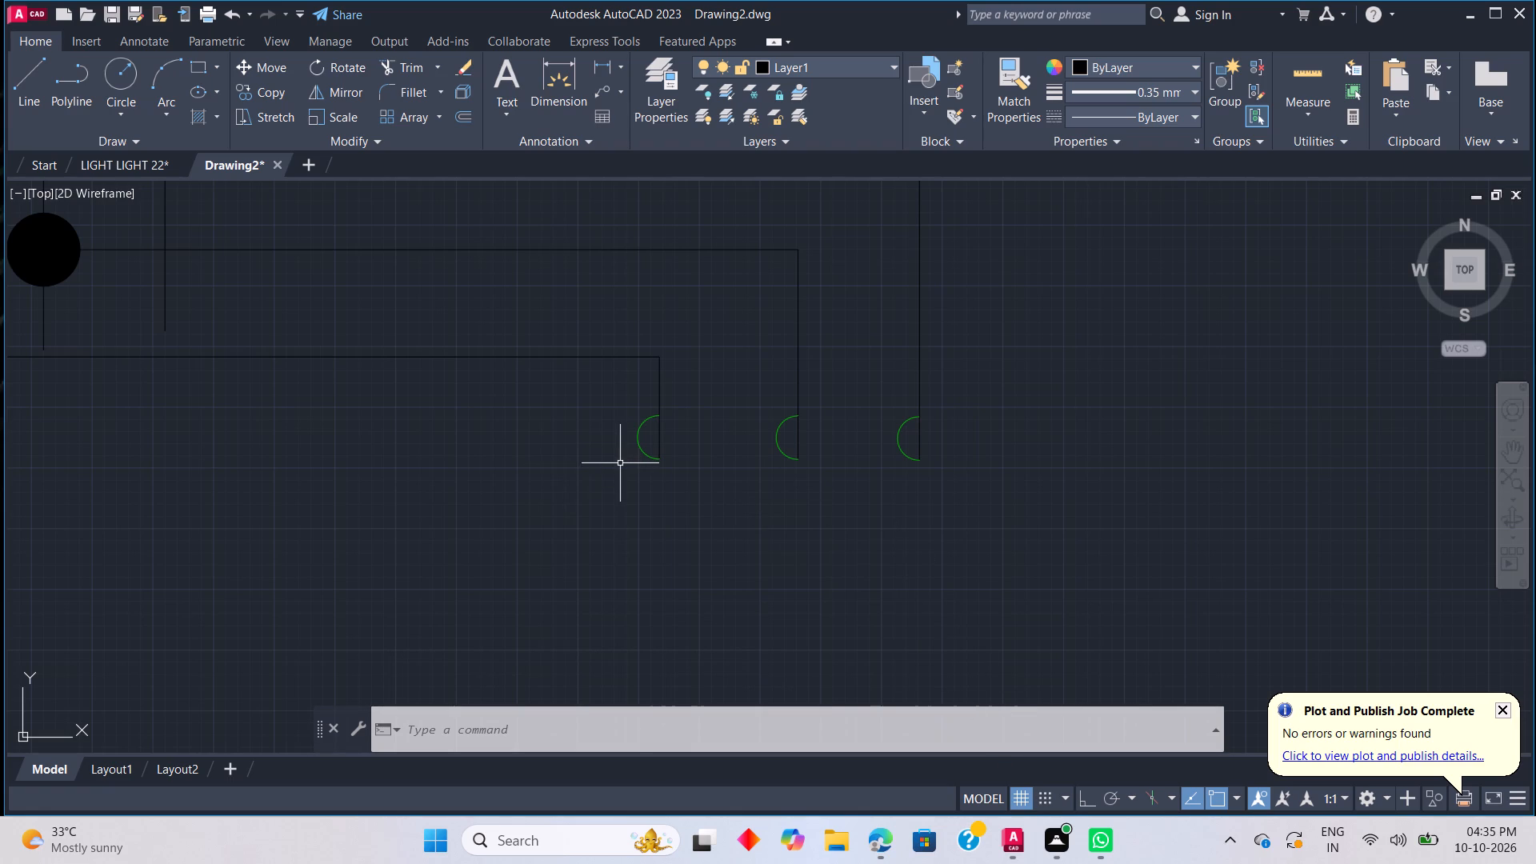
left_click(640, 428)
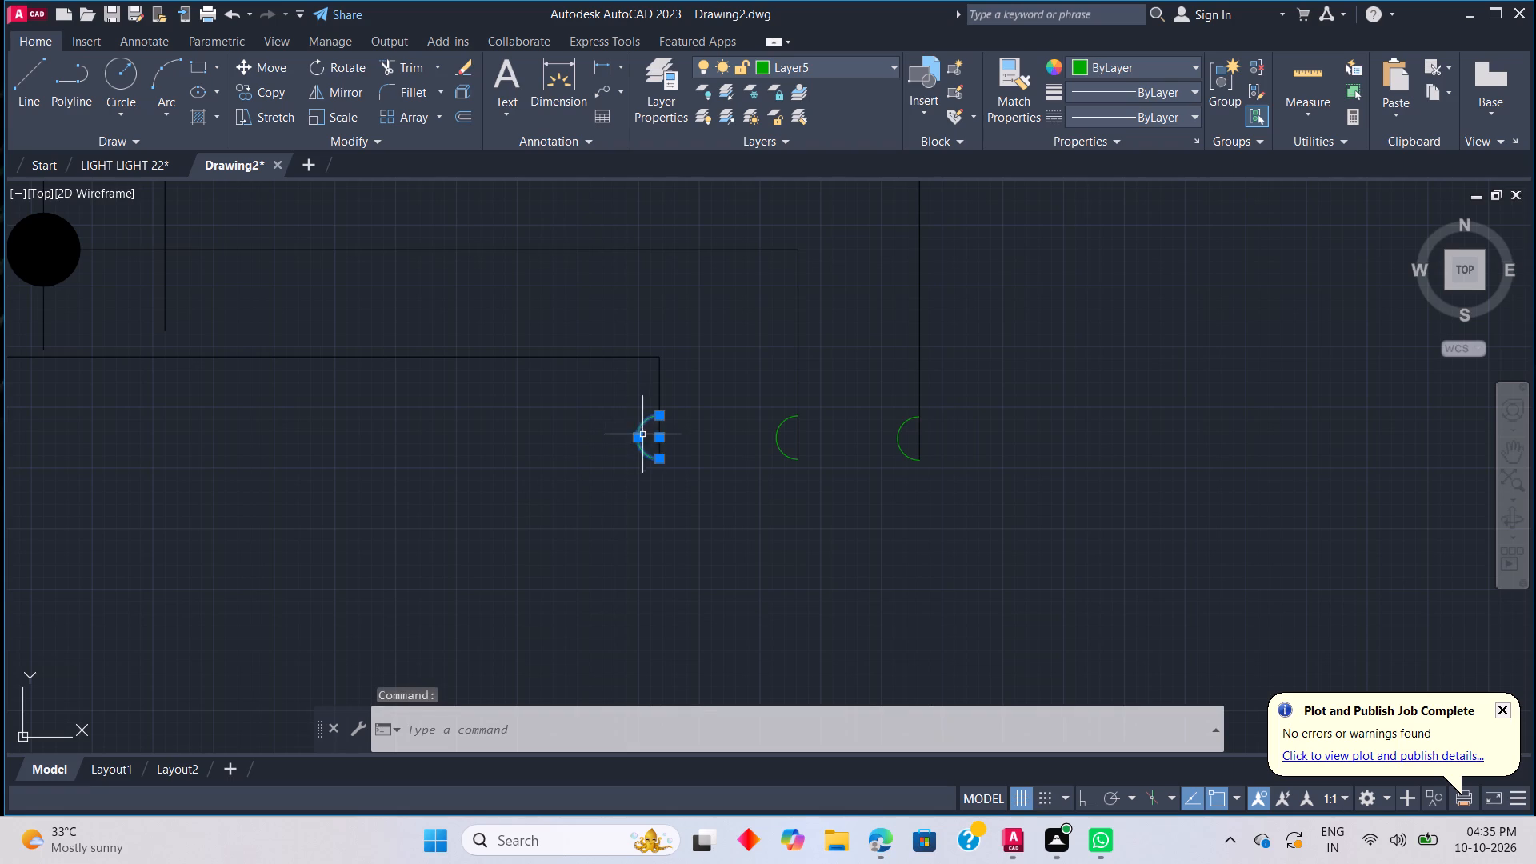
left_click(846, 65)
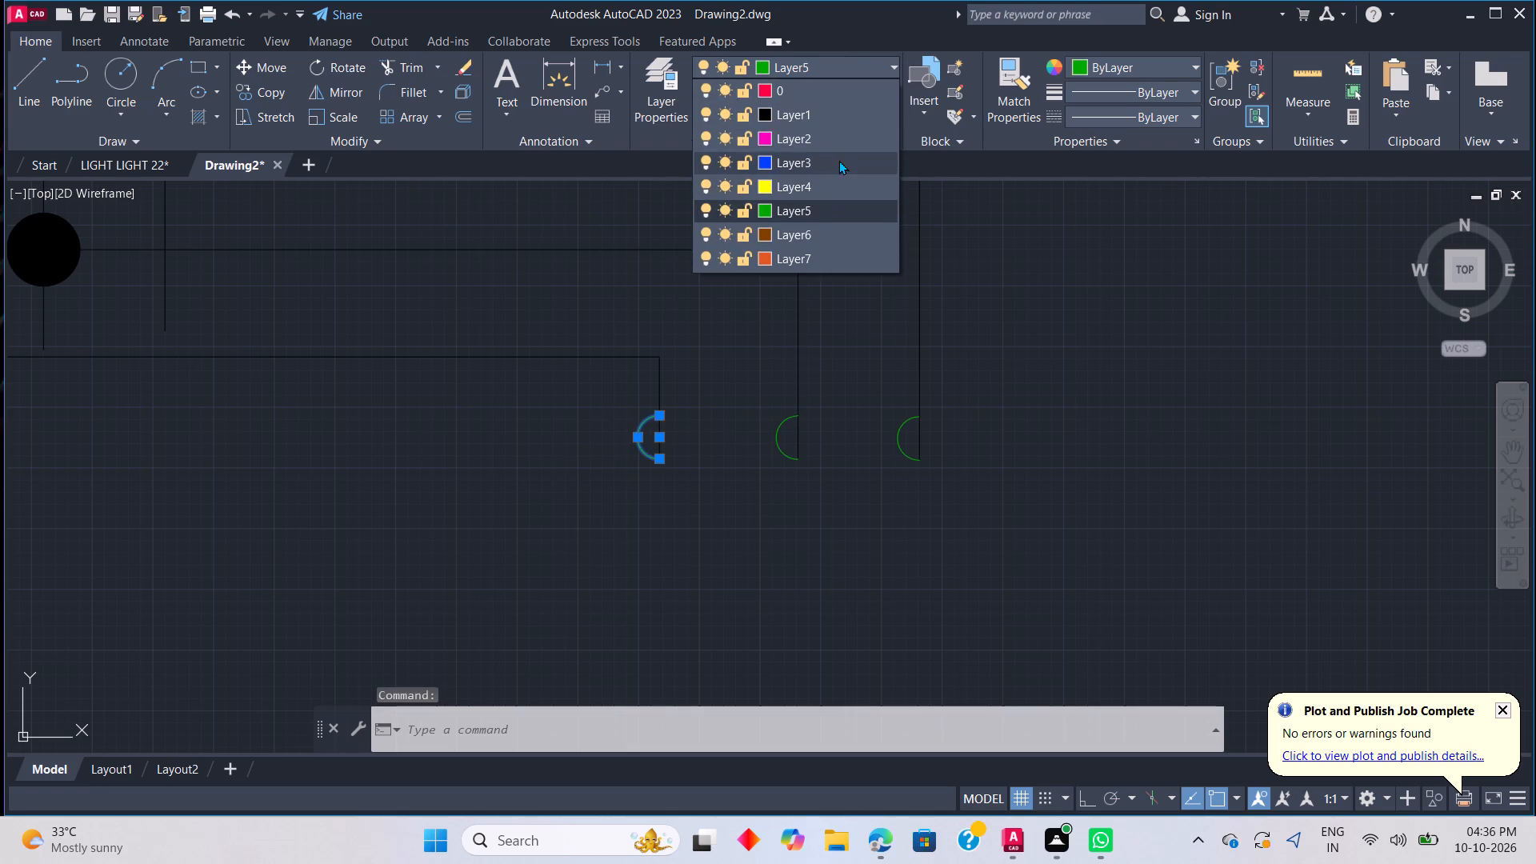
left_click(842, 133)
left_click(783, 423)
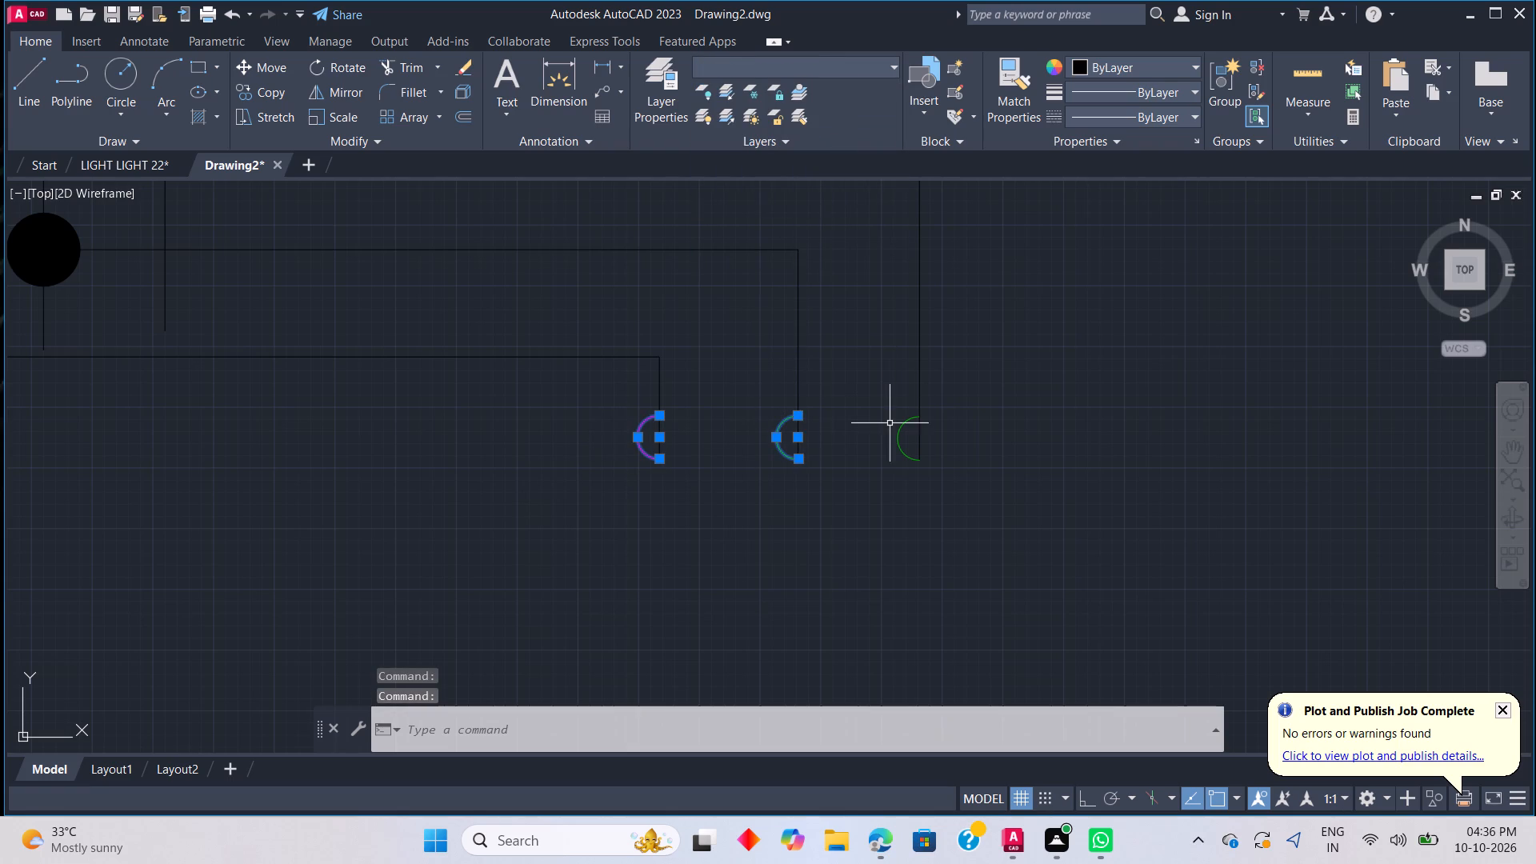
left_click(902, 427)
left_click(887, 71)
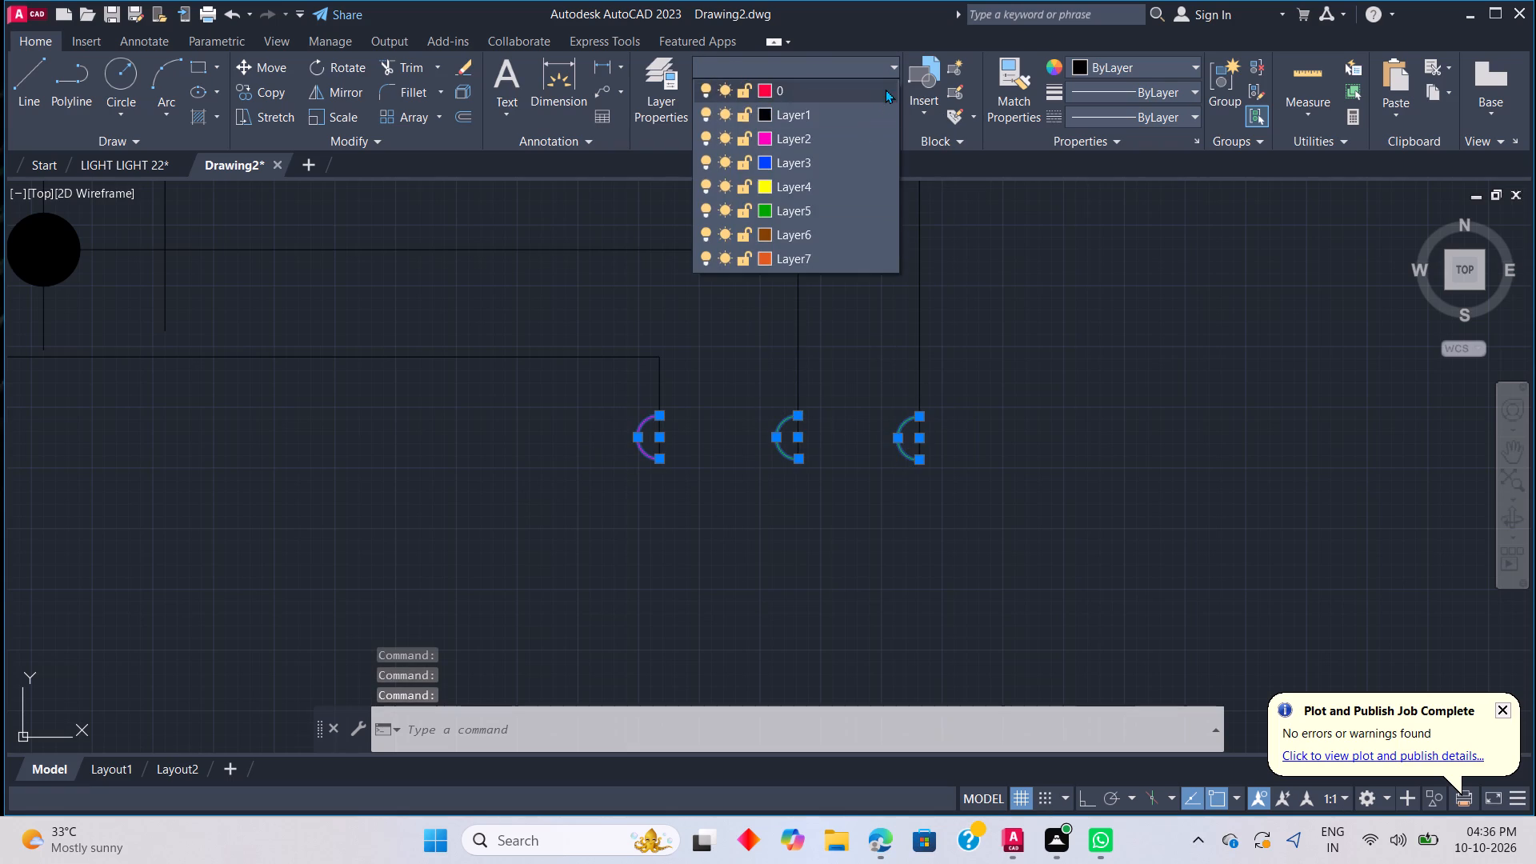
left_click(826, 134)
left_click(984, 302)
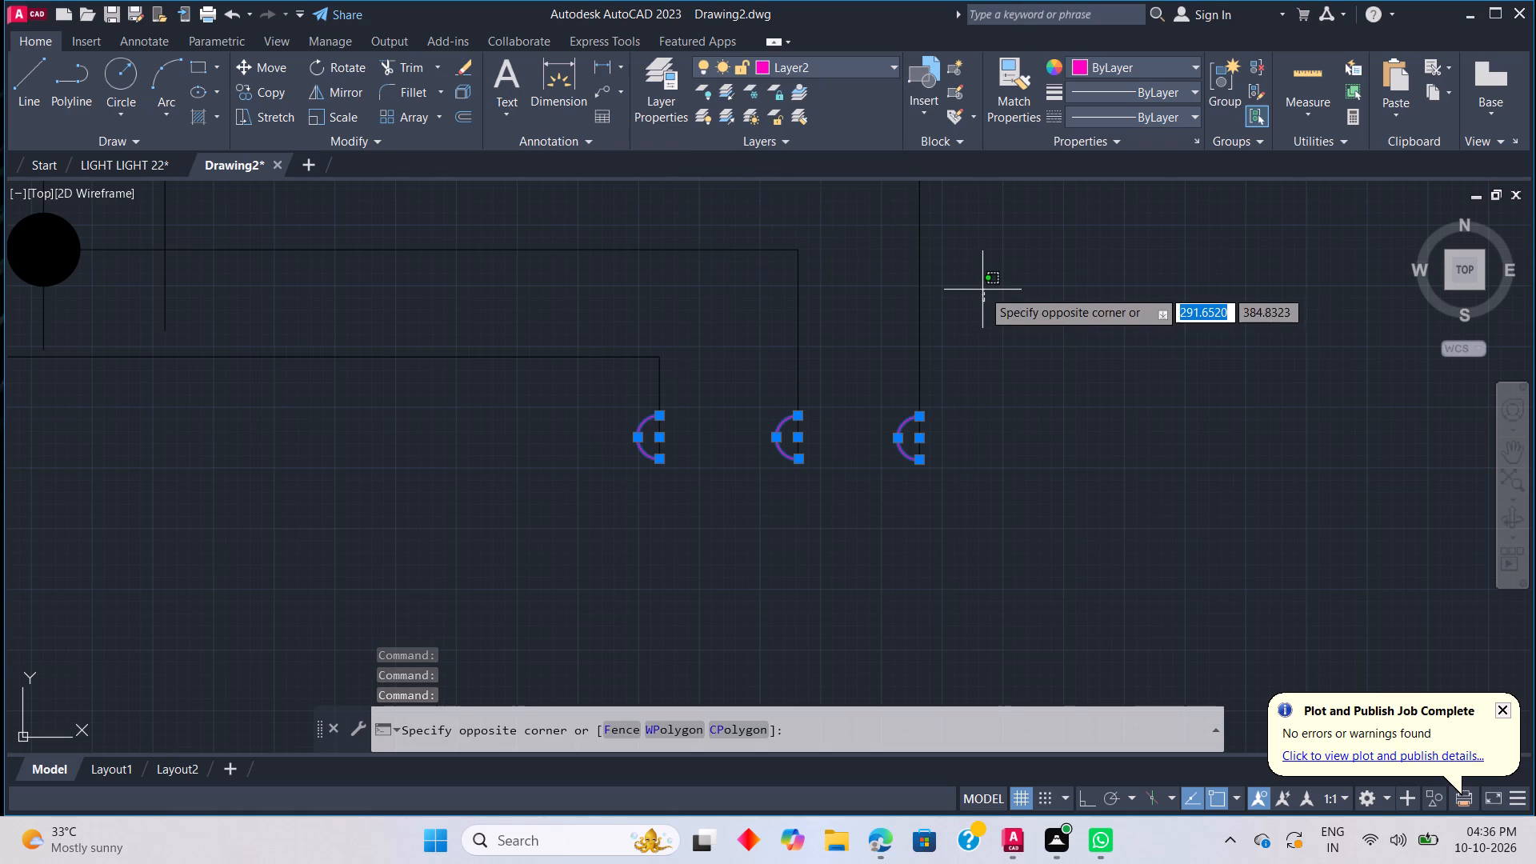
key("Escape")
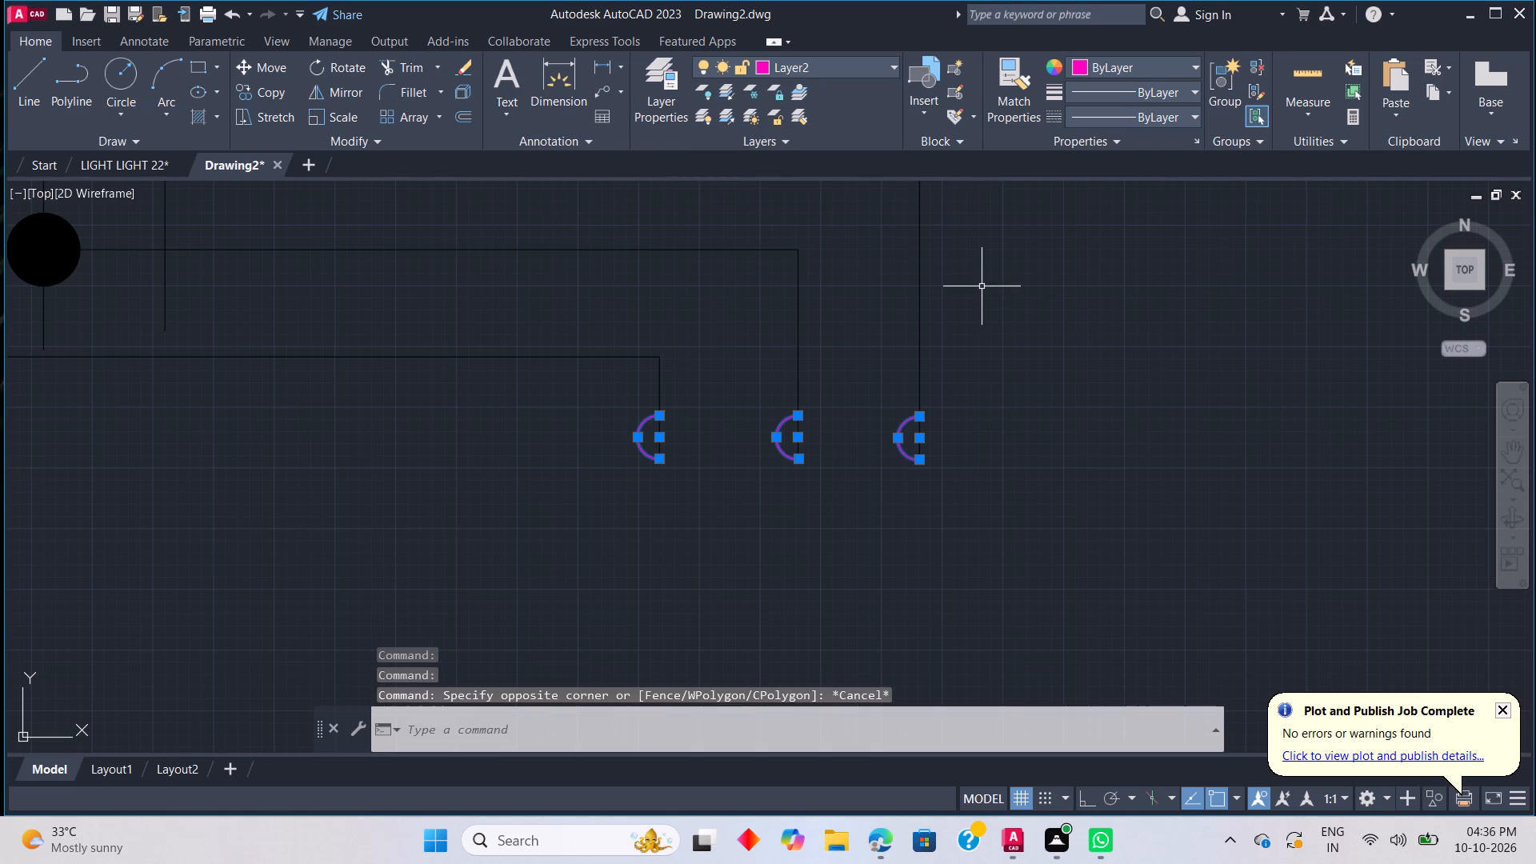
key("Escape")
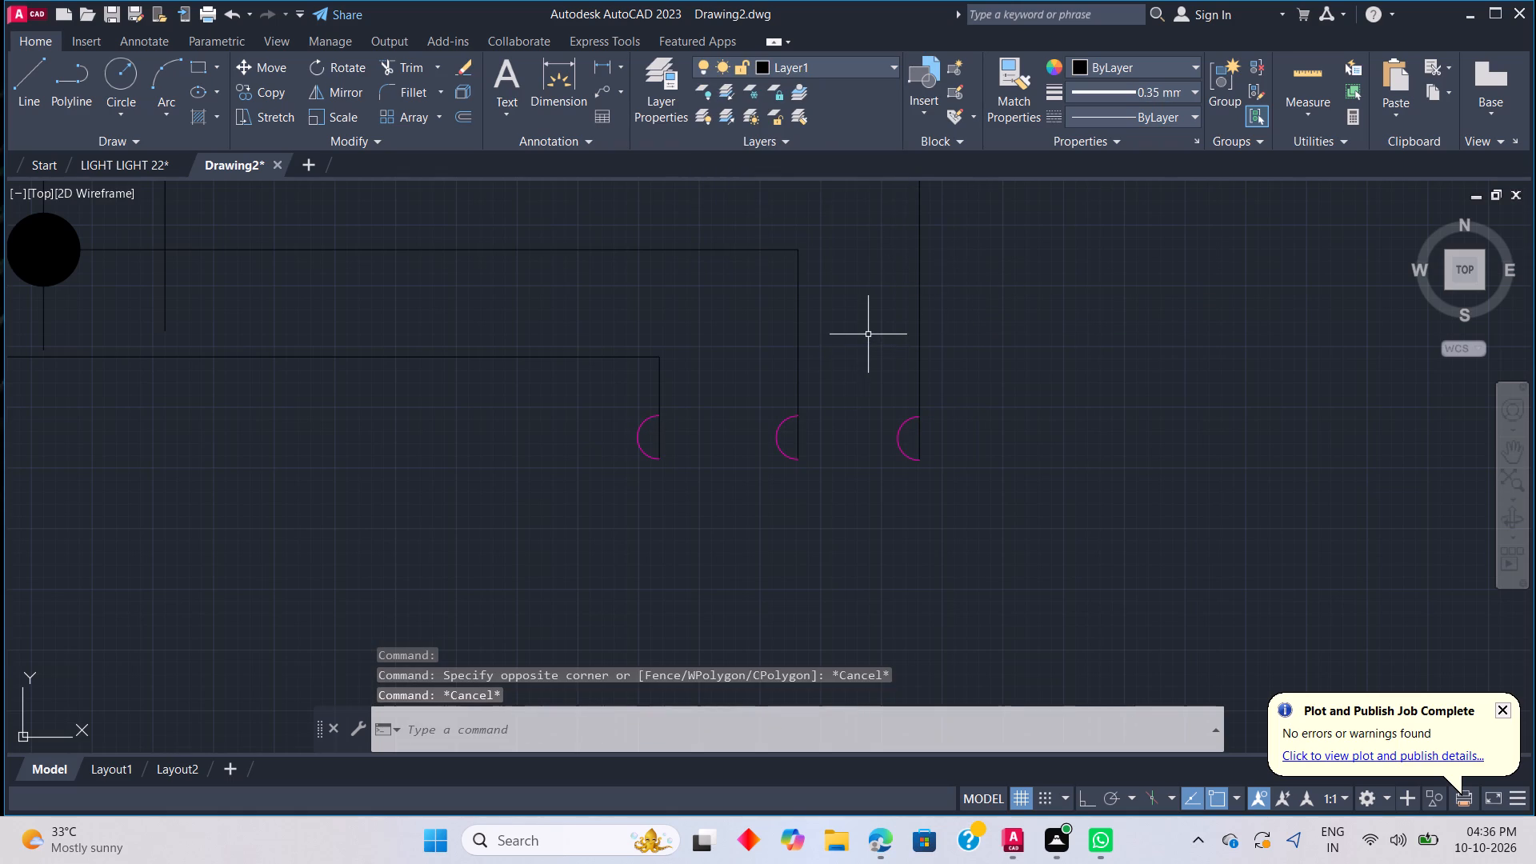
Fill the three semicircles at the ends of the vertical lines with a yellow solid hatch.
type("H")
key("space")
left_click(596, 94)
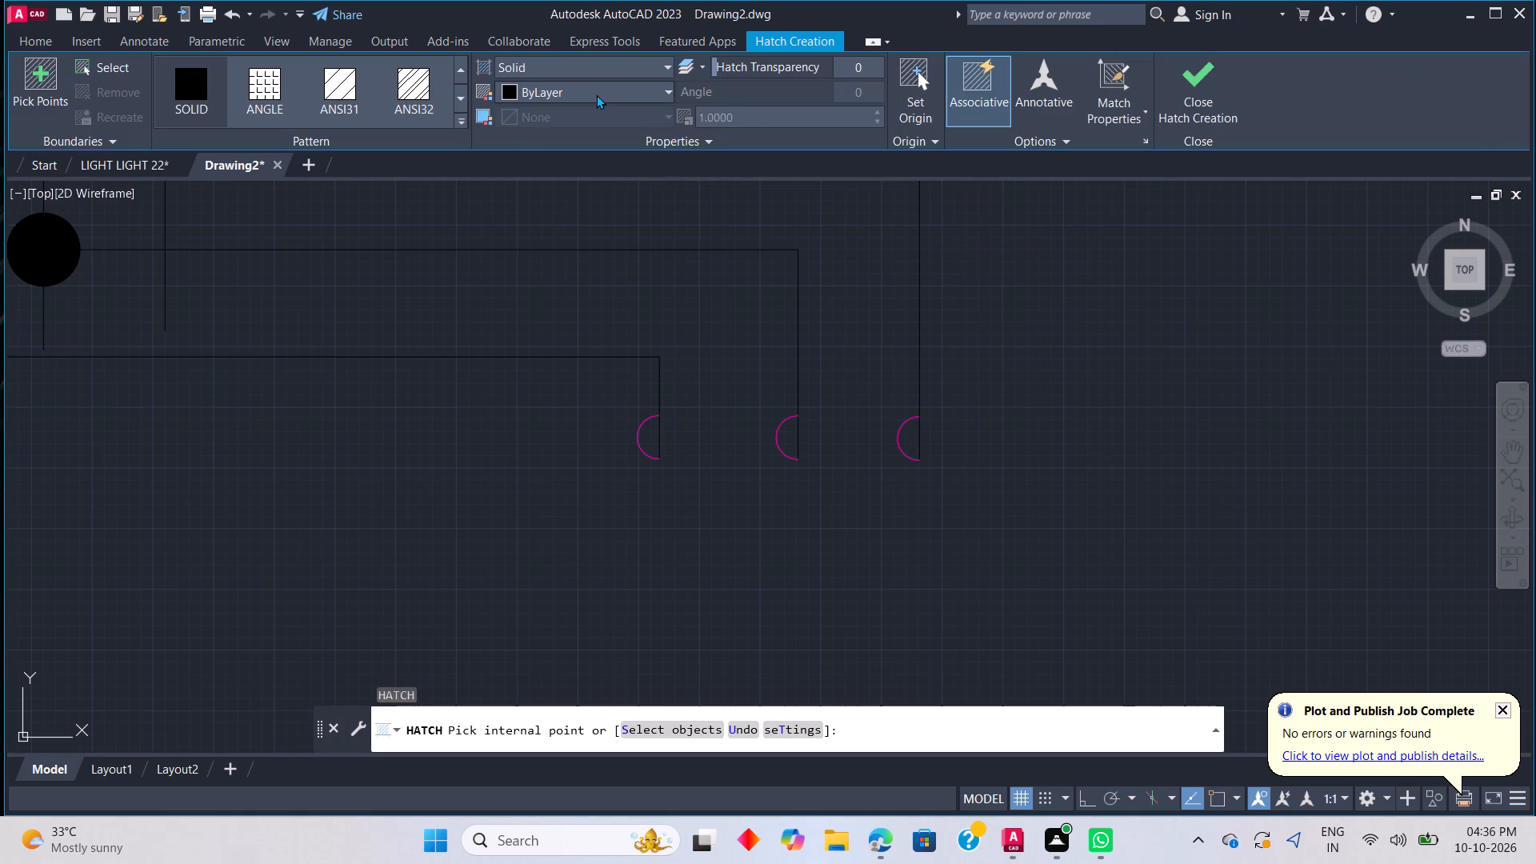
left_click(524, 302)
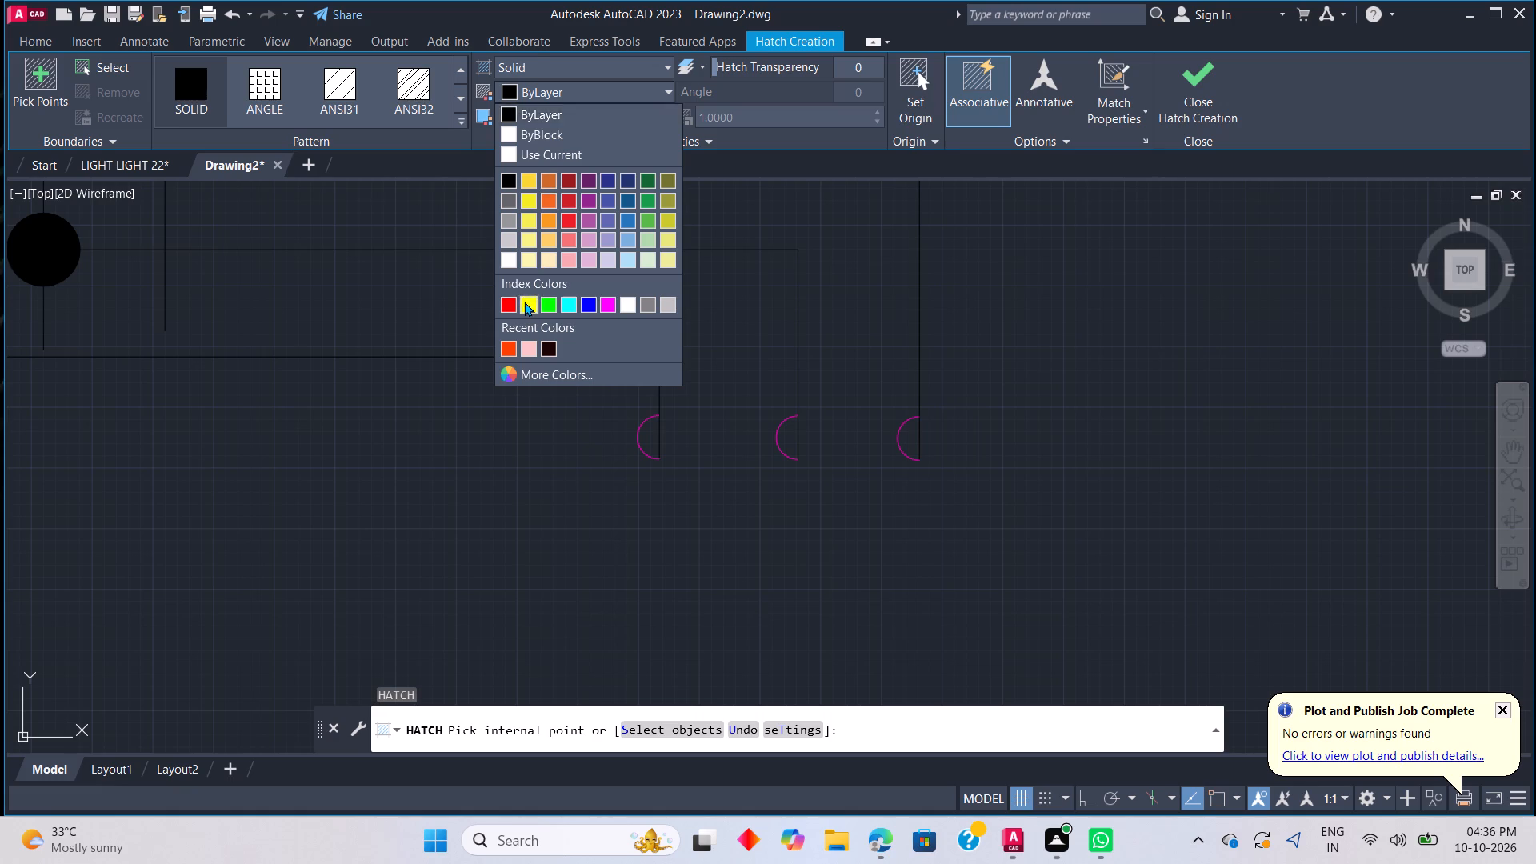
left_click(657, 431)
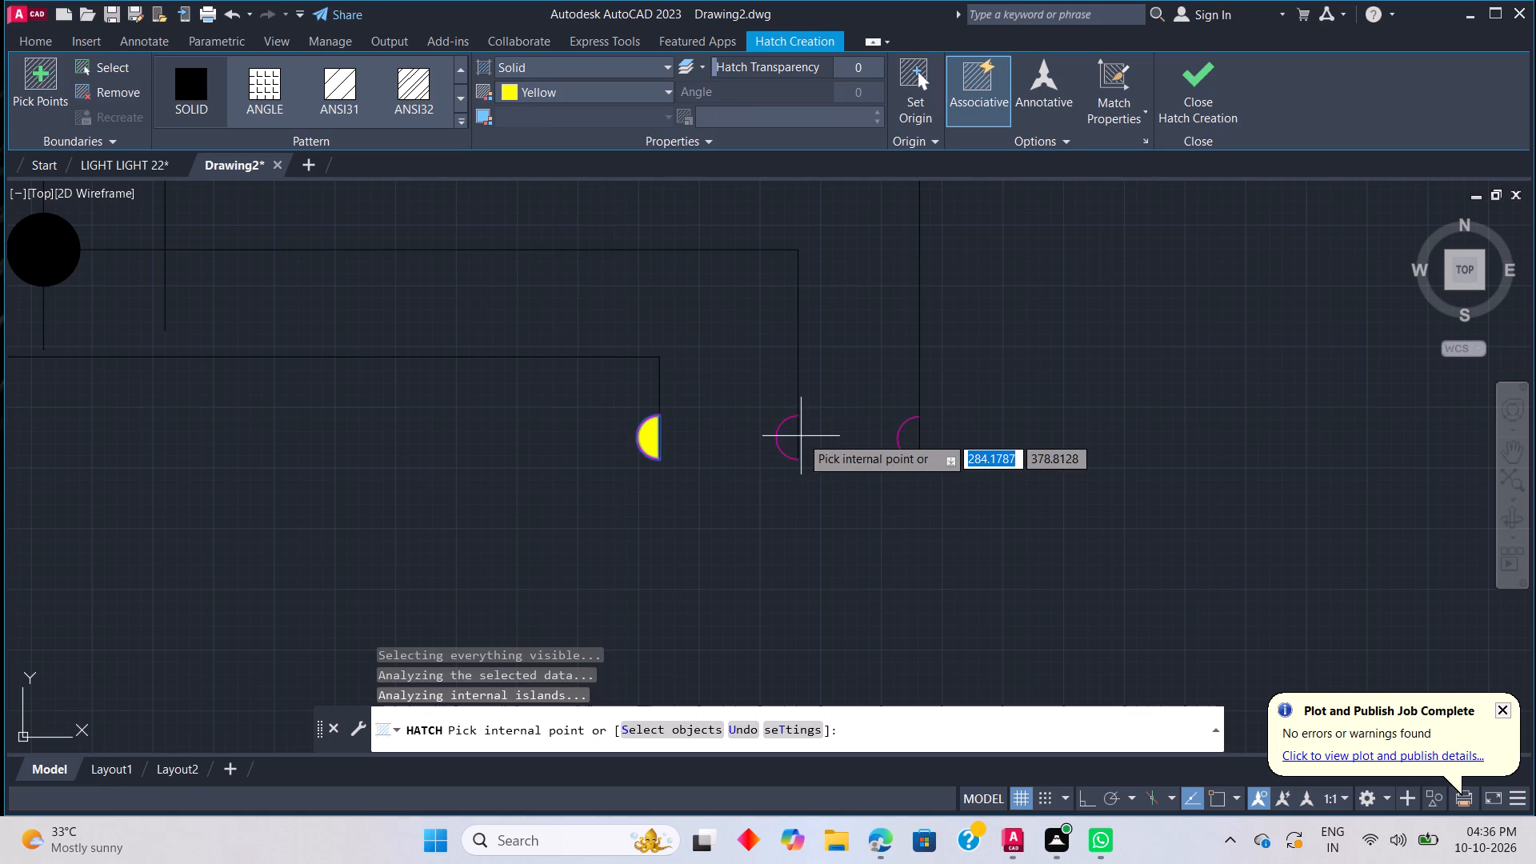
left_click(790, 436)
left_click(910, 444)
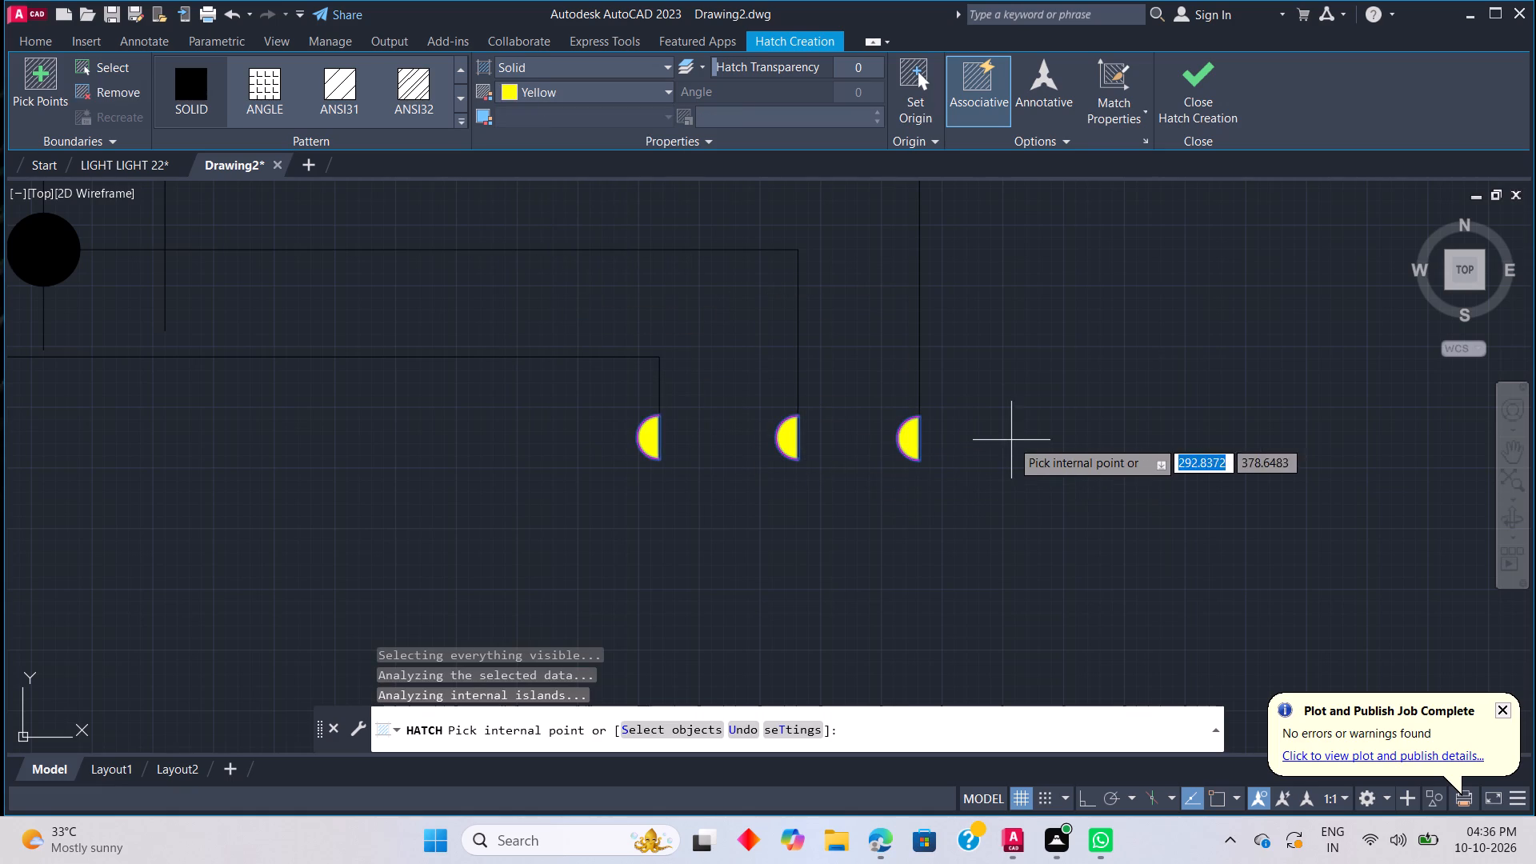
key("Escape")
Extend the middle and rightmost vertical bus lines down to the horizontal line from the lowest black dot.
scroll(985, 414, "down", 5)
scroll(898, 462, "up", 2)
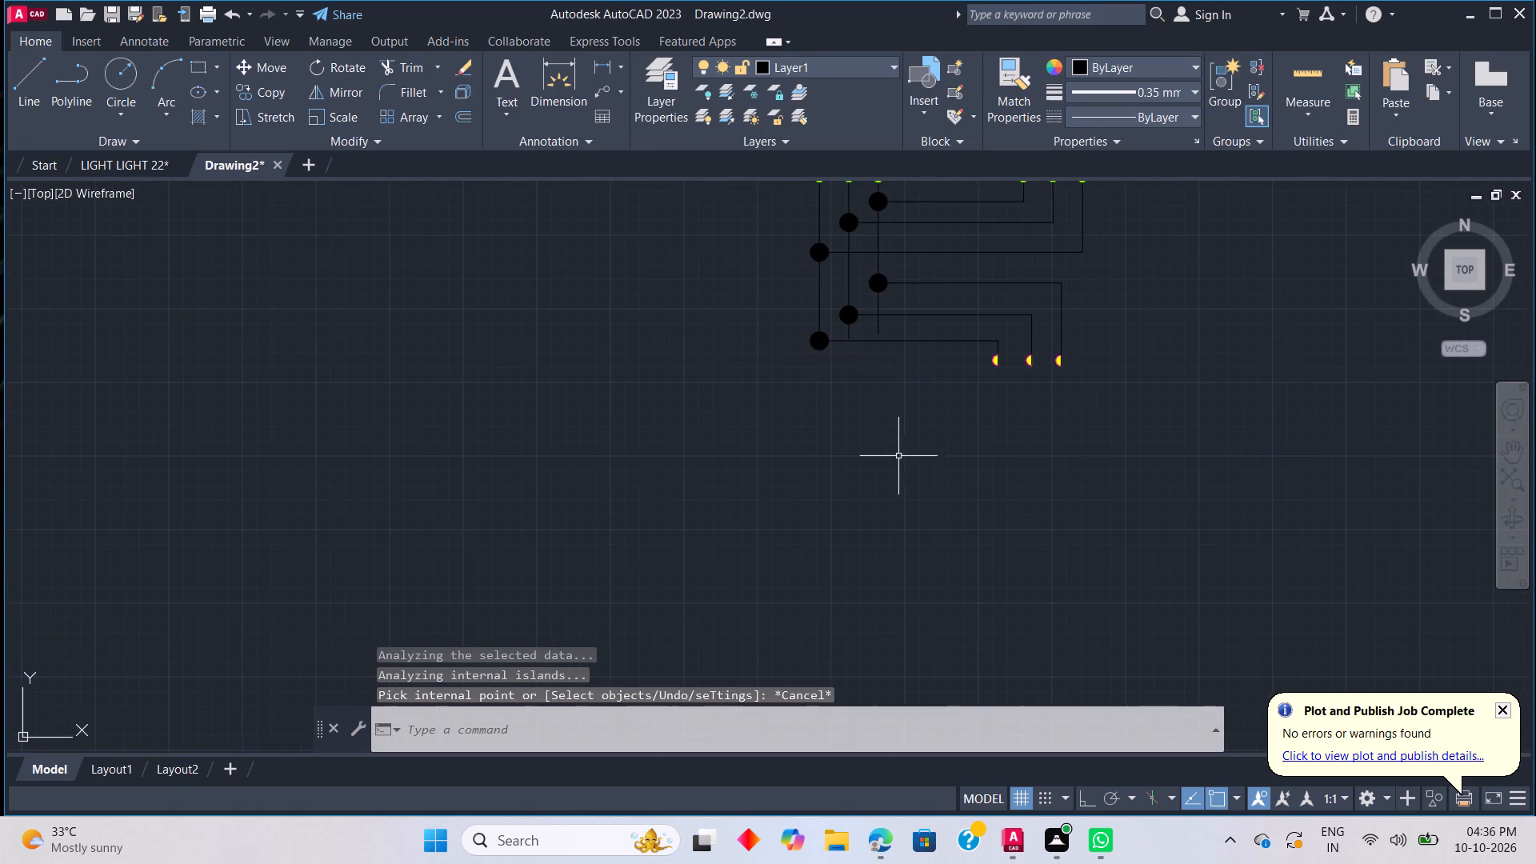
scroll(910, 396, "down", 3)
scroll(902, 386, "up", 2)
middle_click_drag(901, 386, 918, 468)
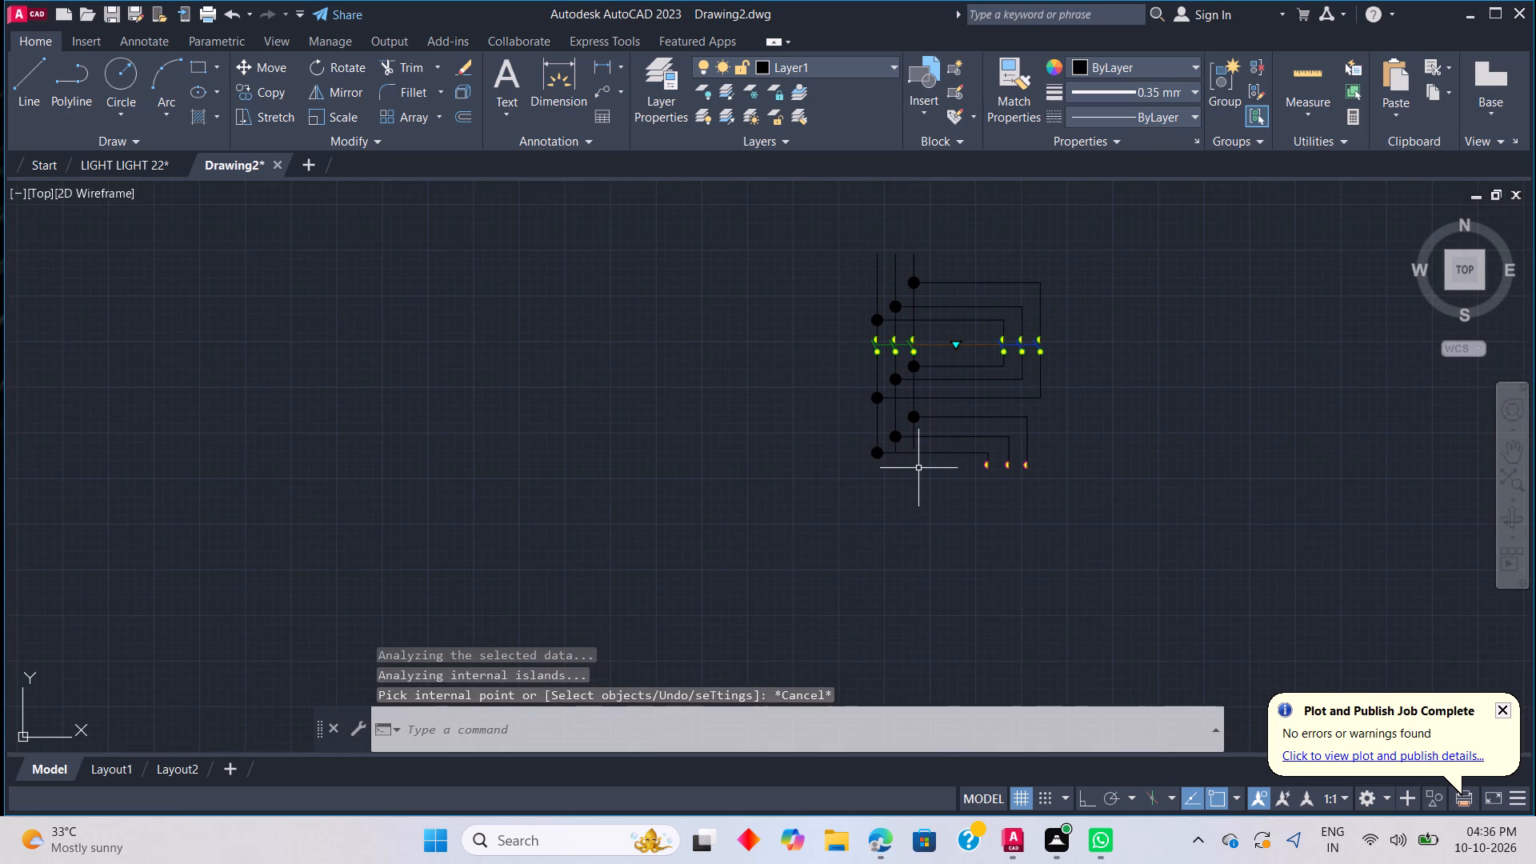
scroll(918, 492, "up", 1)
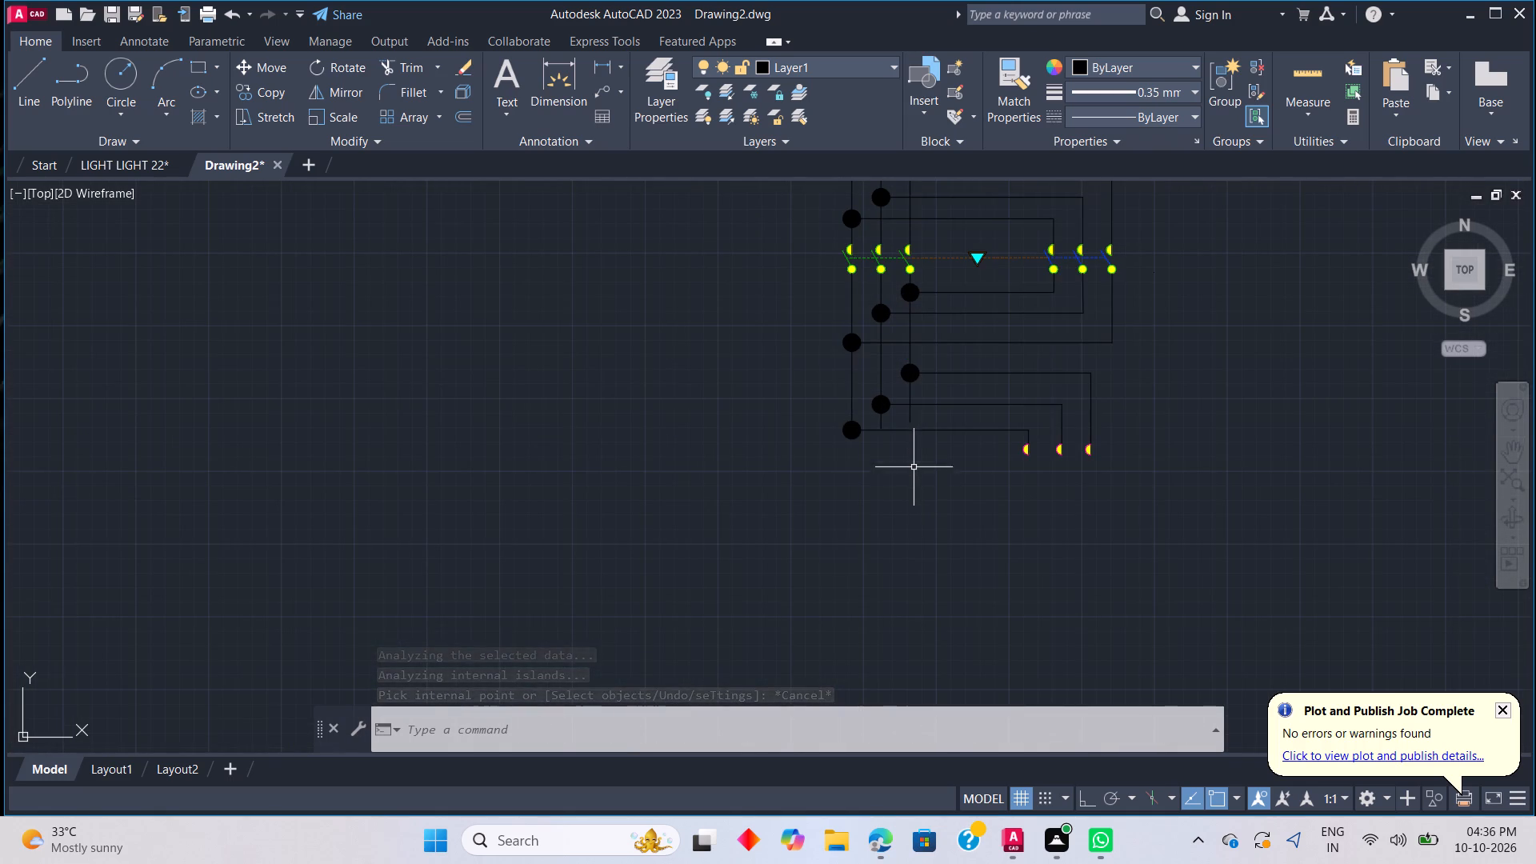
scroll(897, 435, "up", 3)
scroll(987, 373, "down", 3)
scroll(975, 372, "up", 2)
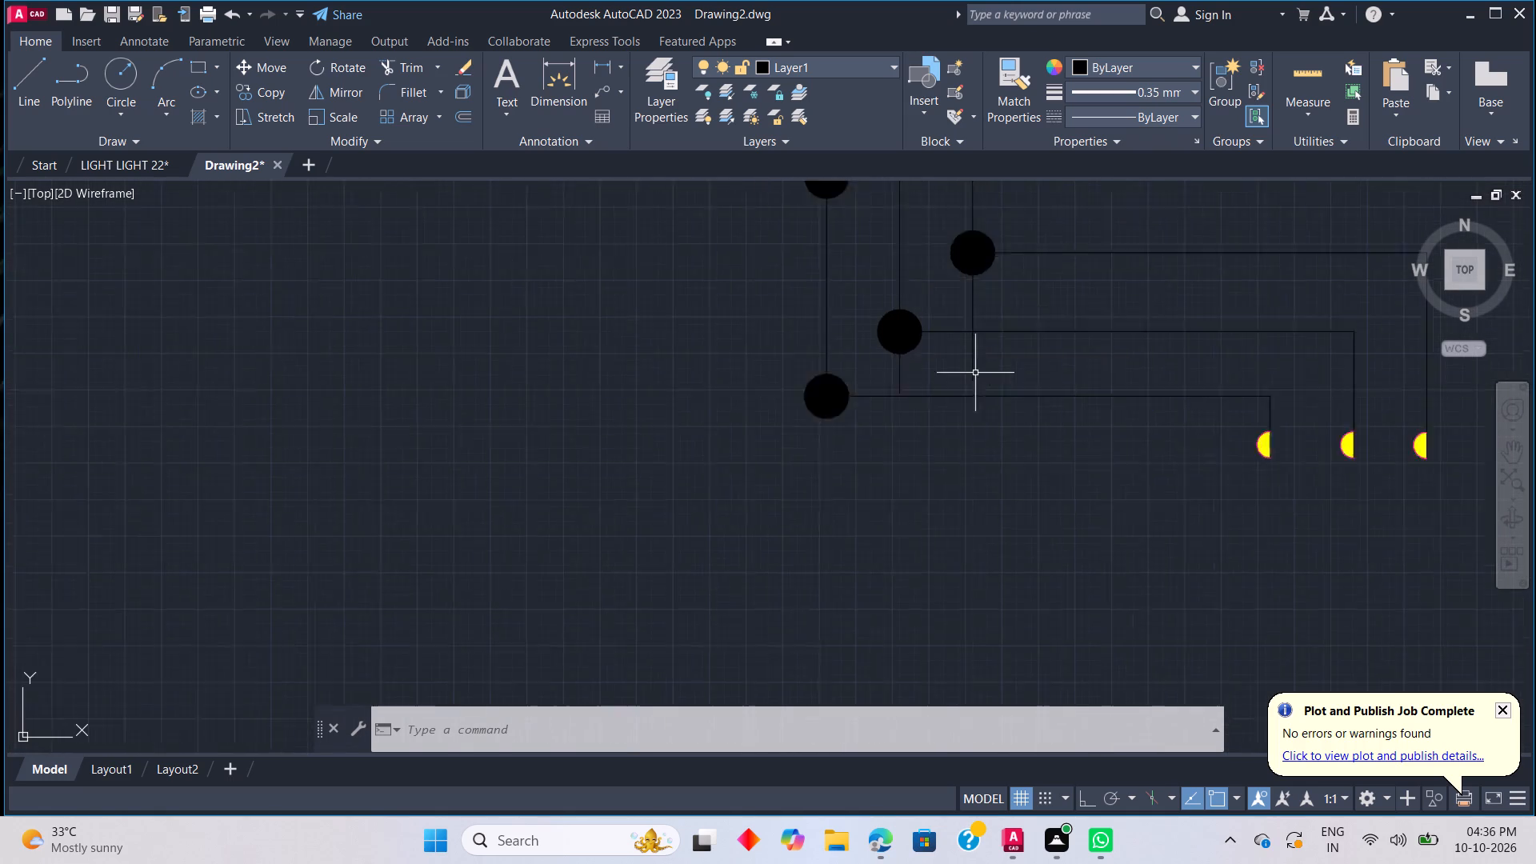
scroll(975, 374, "up", 1)
type("EX")
key("space")
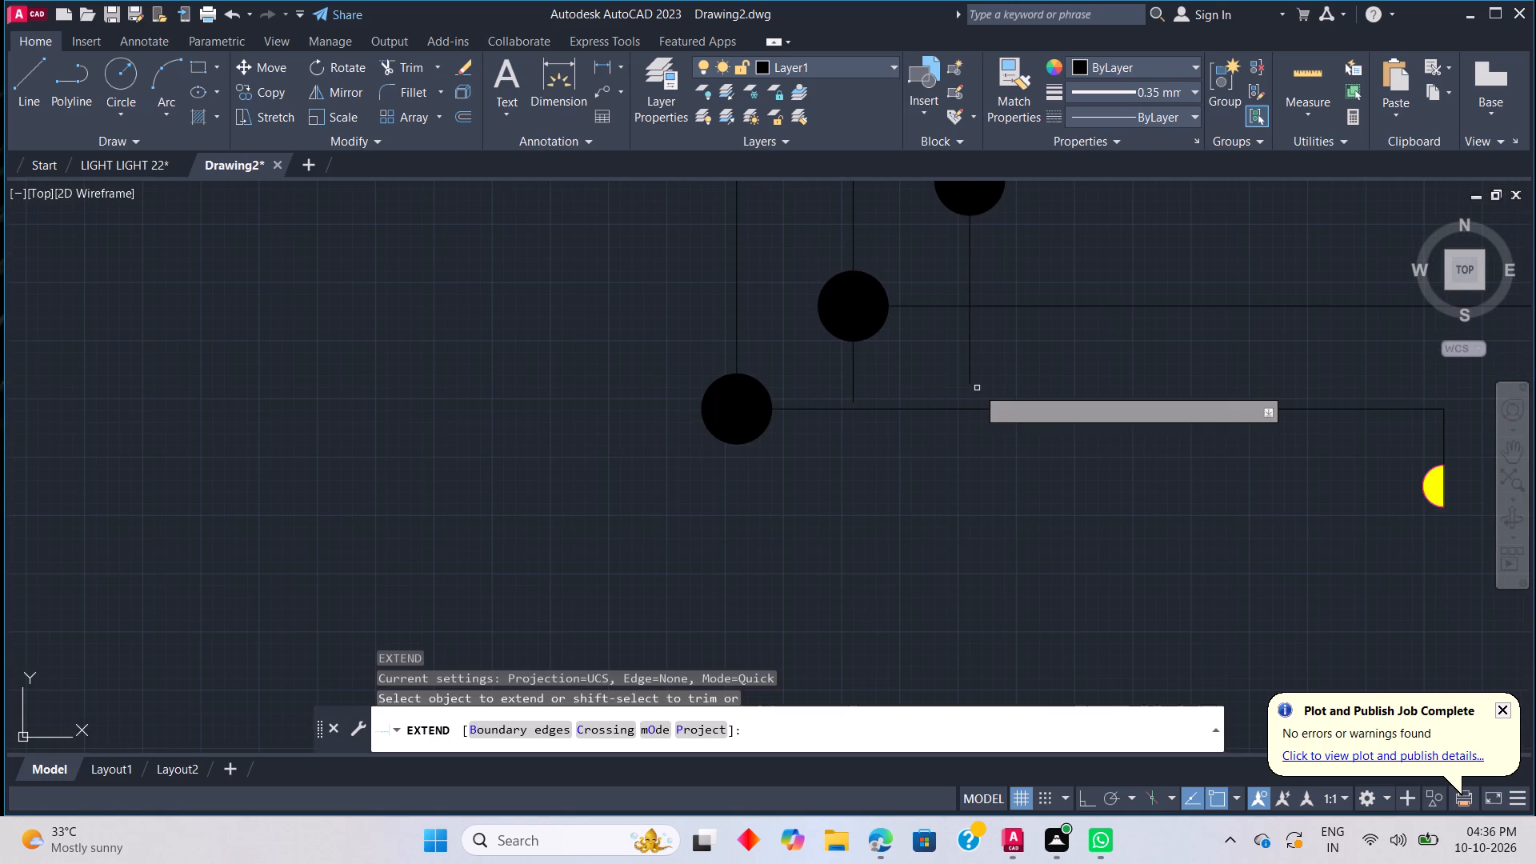
left_click(972, 340)
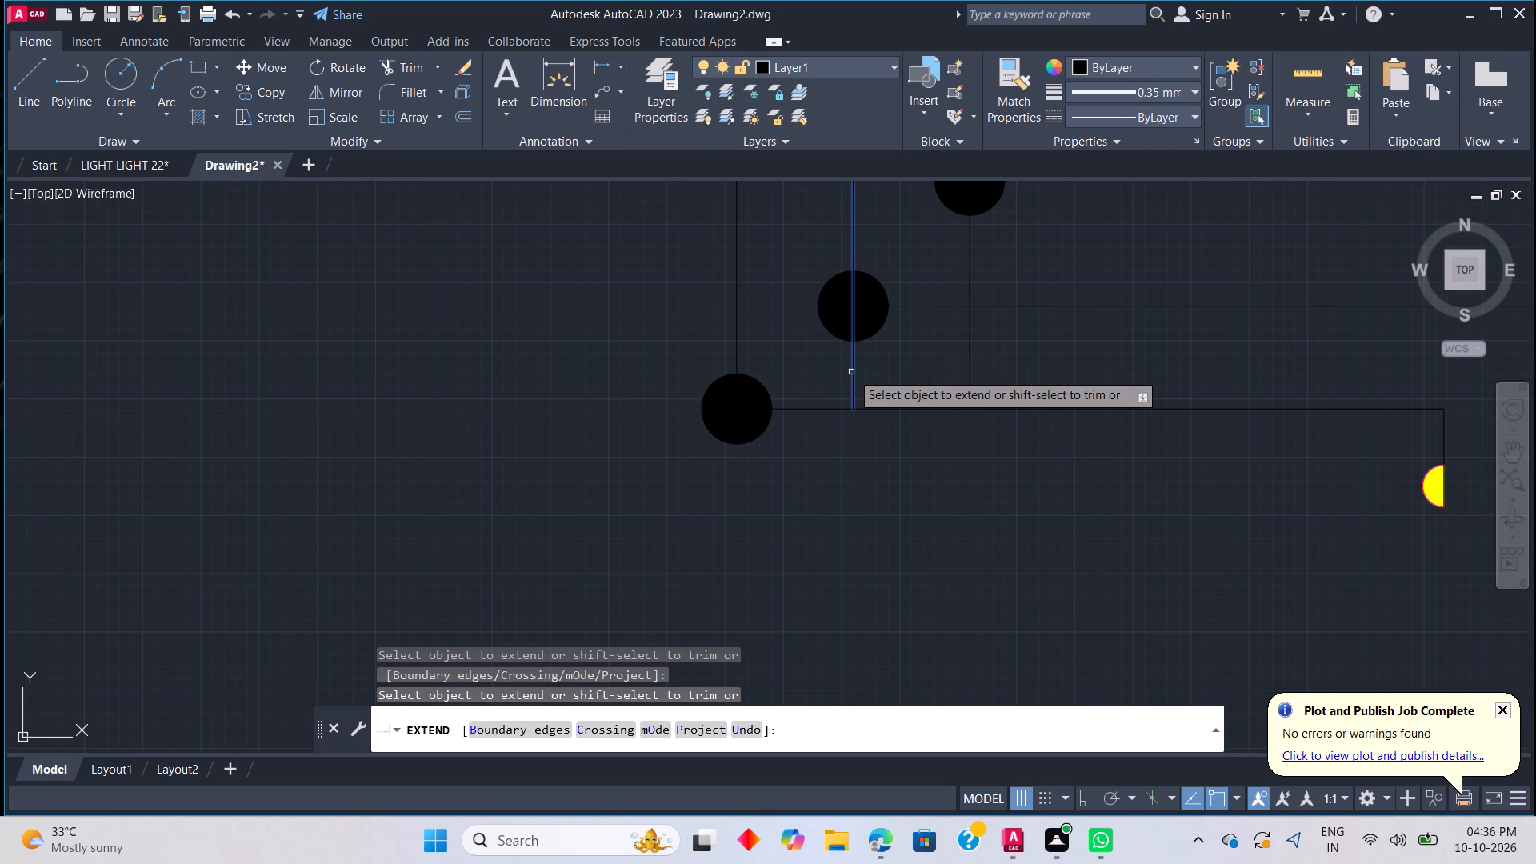
left_click(851, 372)
key("Escape")
With Ortho on, draw a line about 3.5 down from the leftmost bus line's end, continuing horizontally past the other two bus lines.
scroll(906, 462, "down", 3)
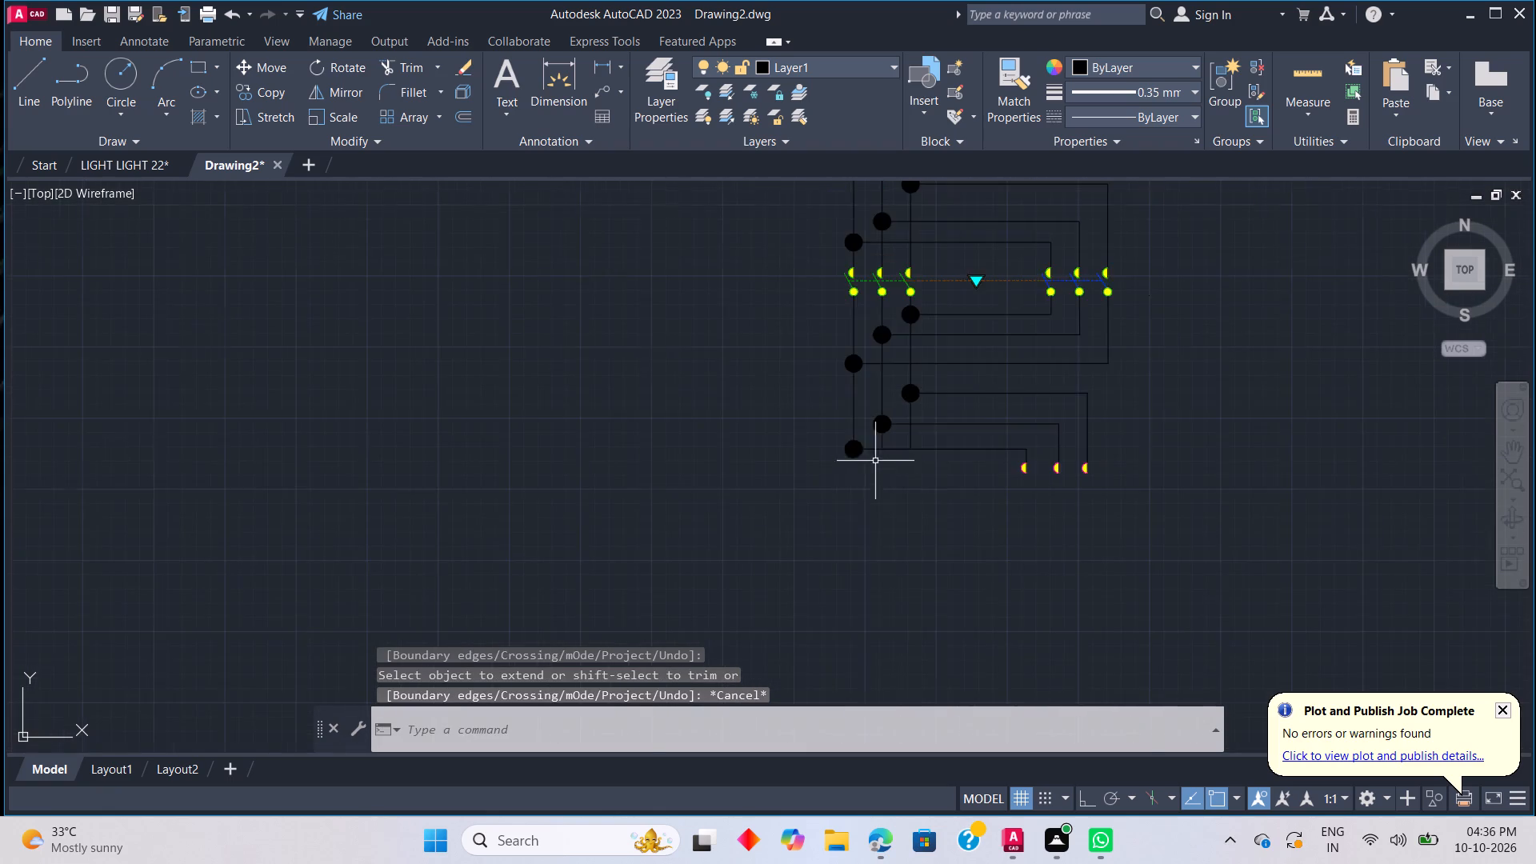
scroll(861, 482, "up", 4)
type("L")
key("space")
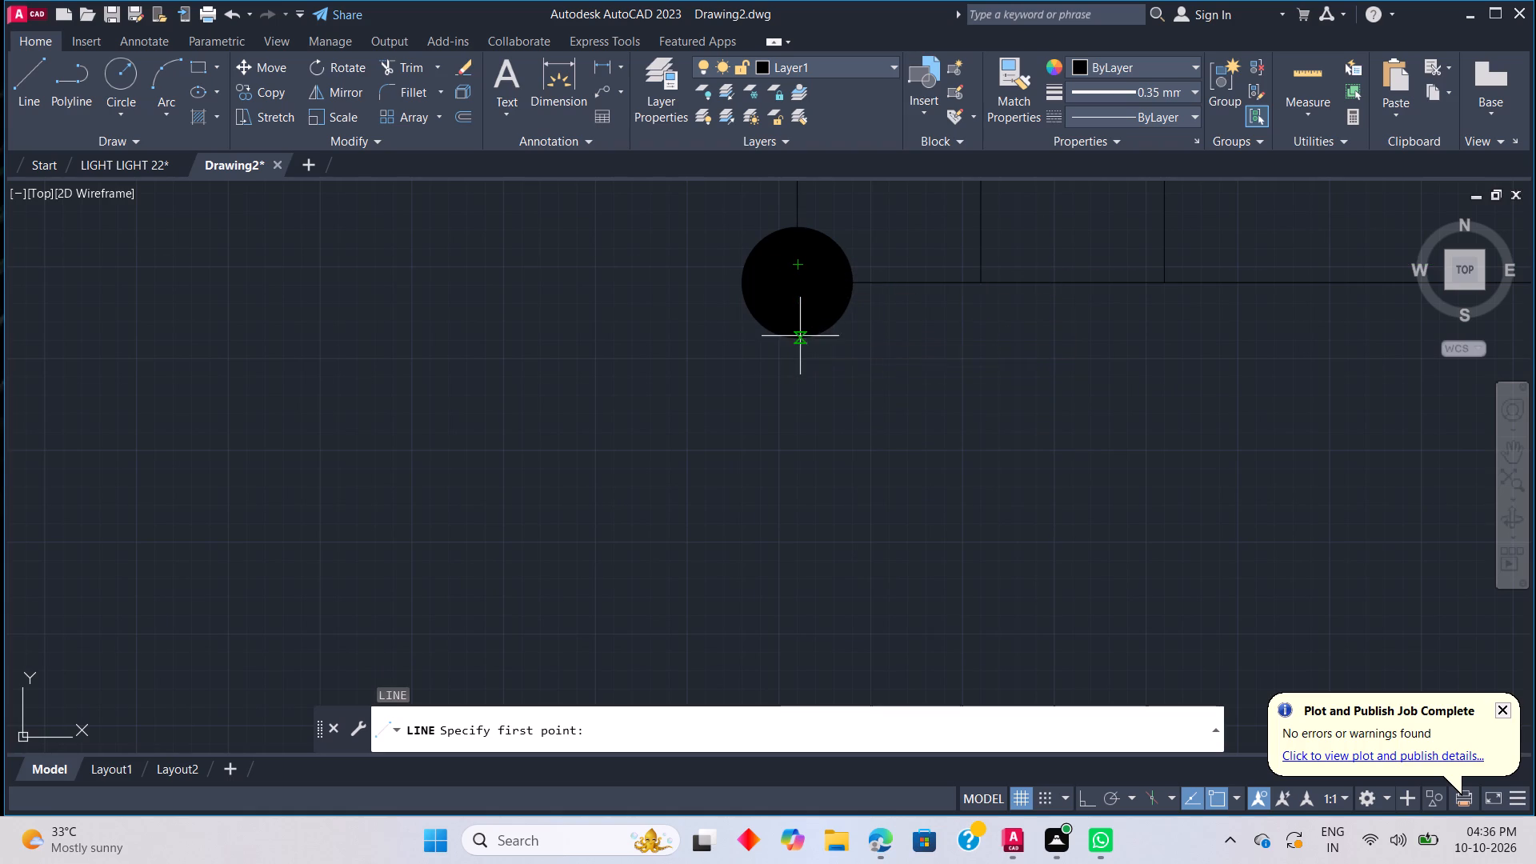
left_click(795, 262)
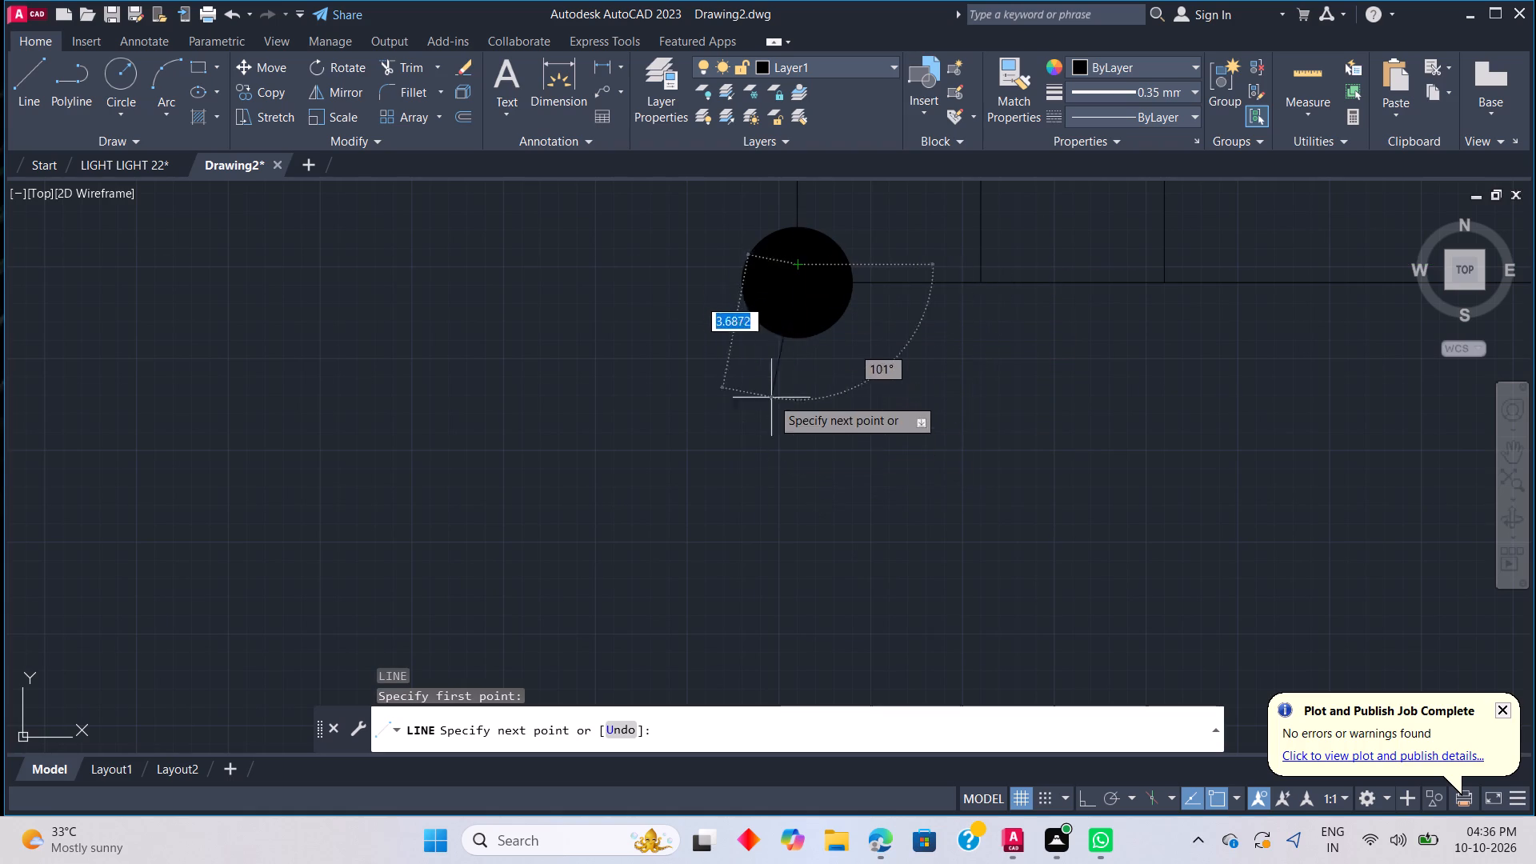
left_click(1070, 771)
left_click(1084, 794)
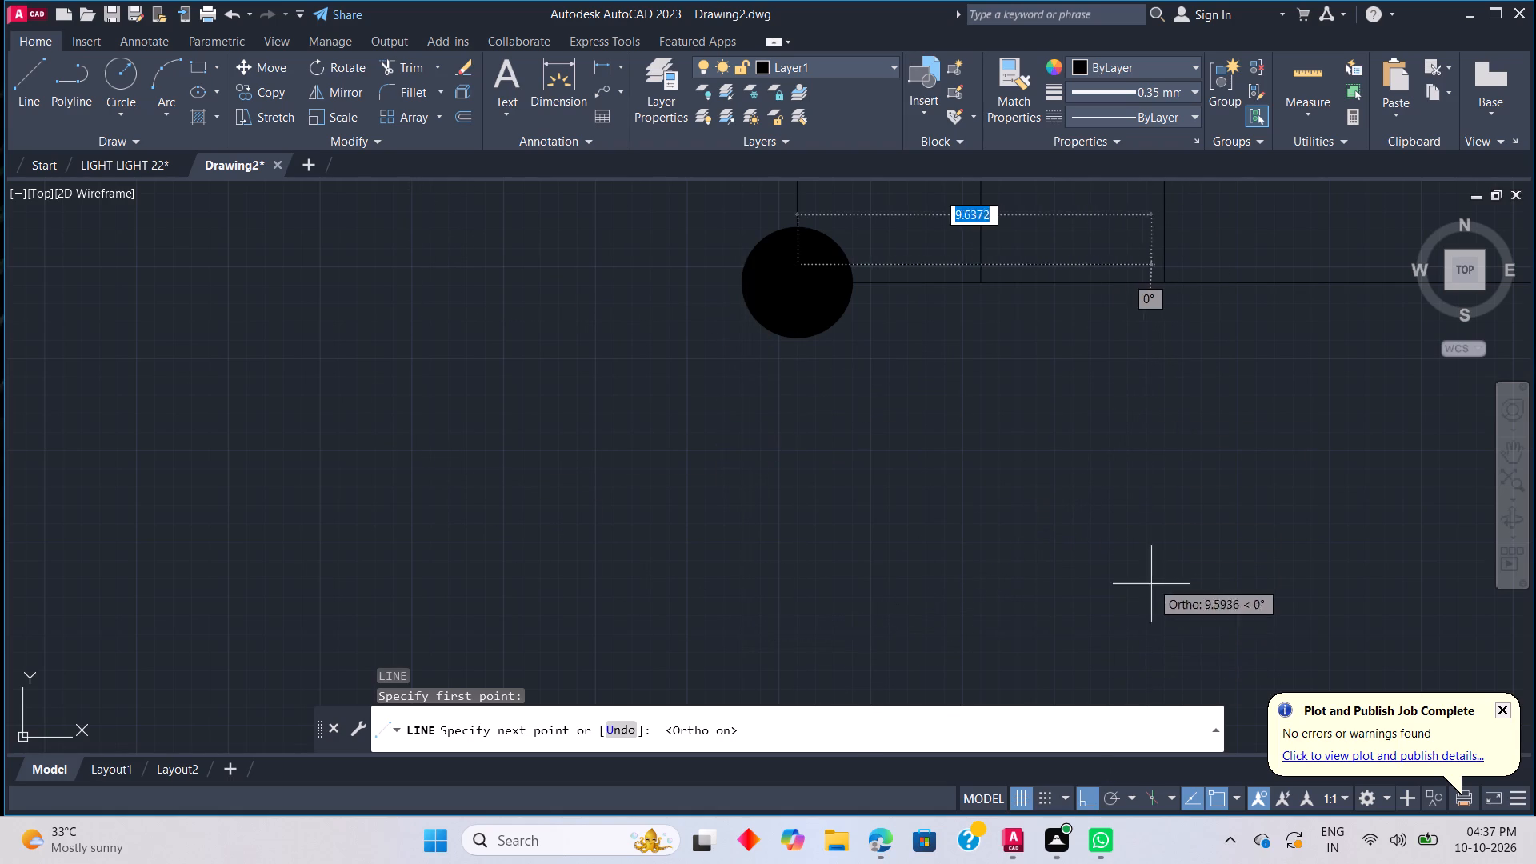
left_click(802, 390)
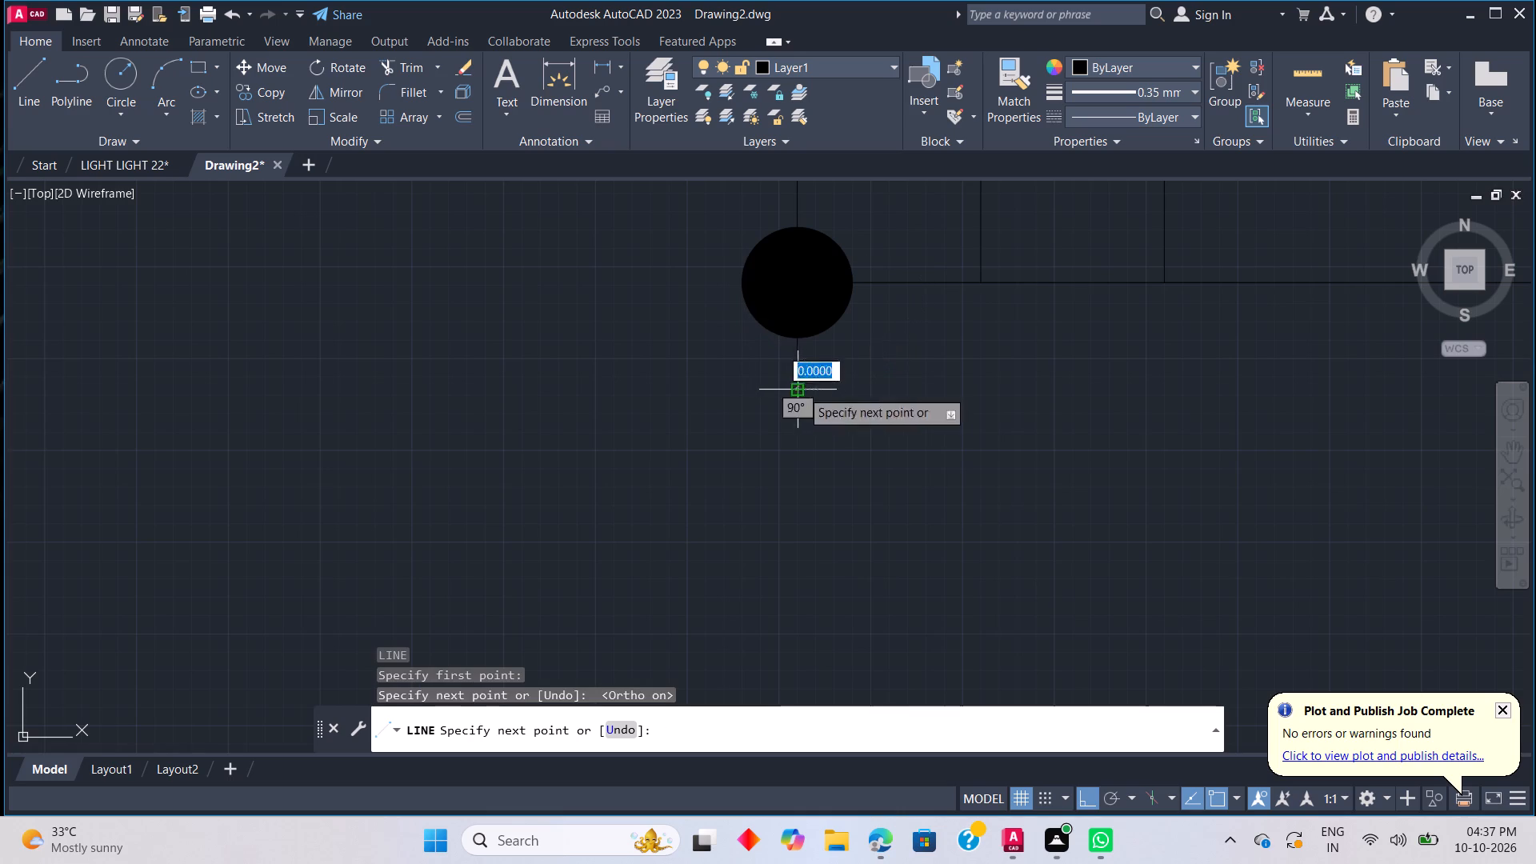
left_click(1190, 408)
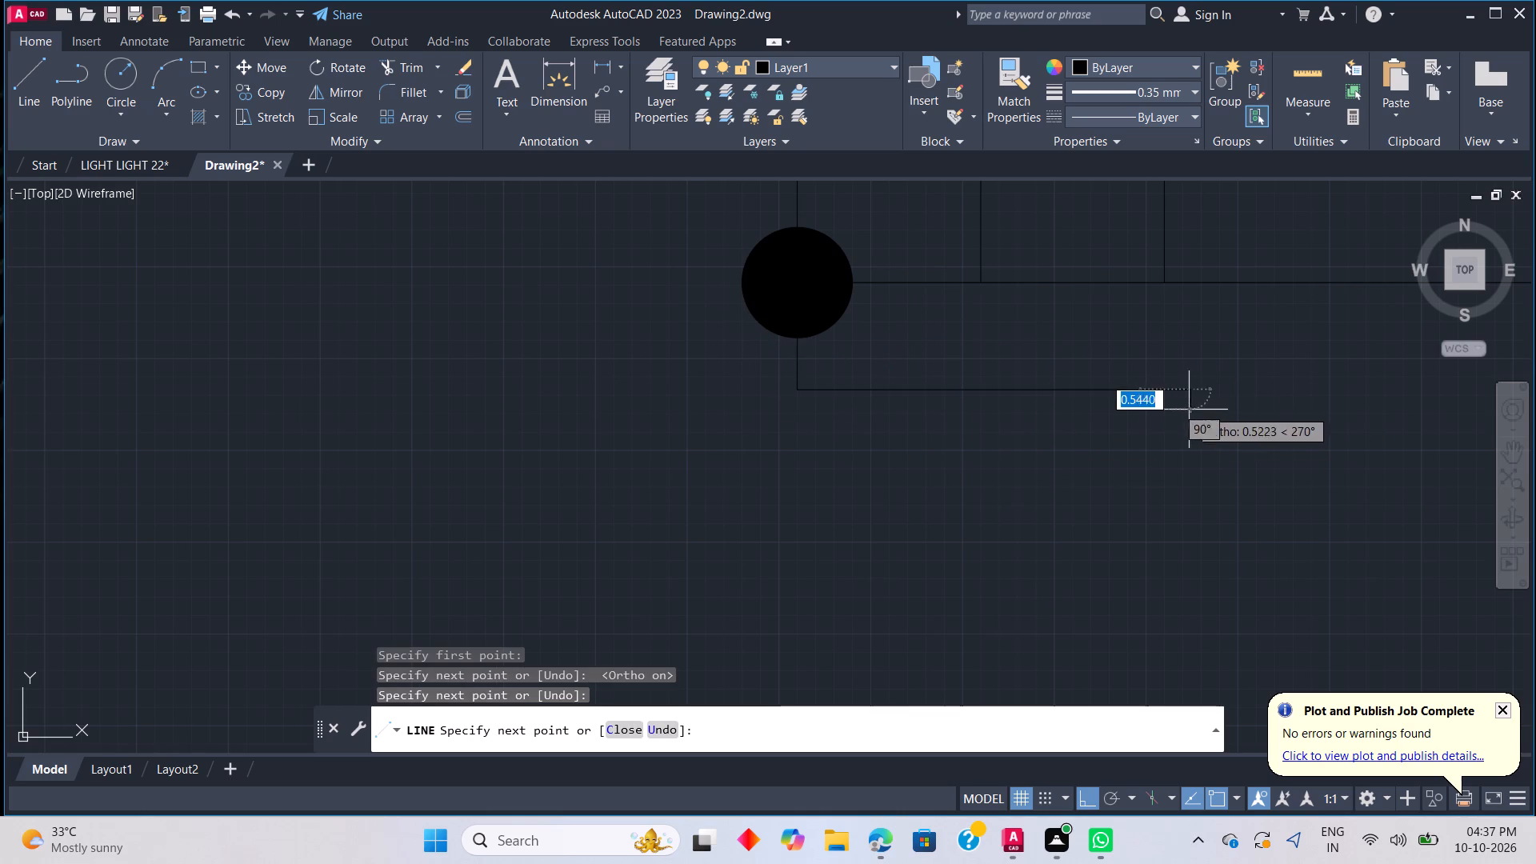
key("Escape")
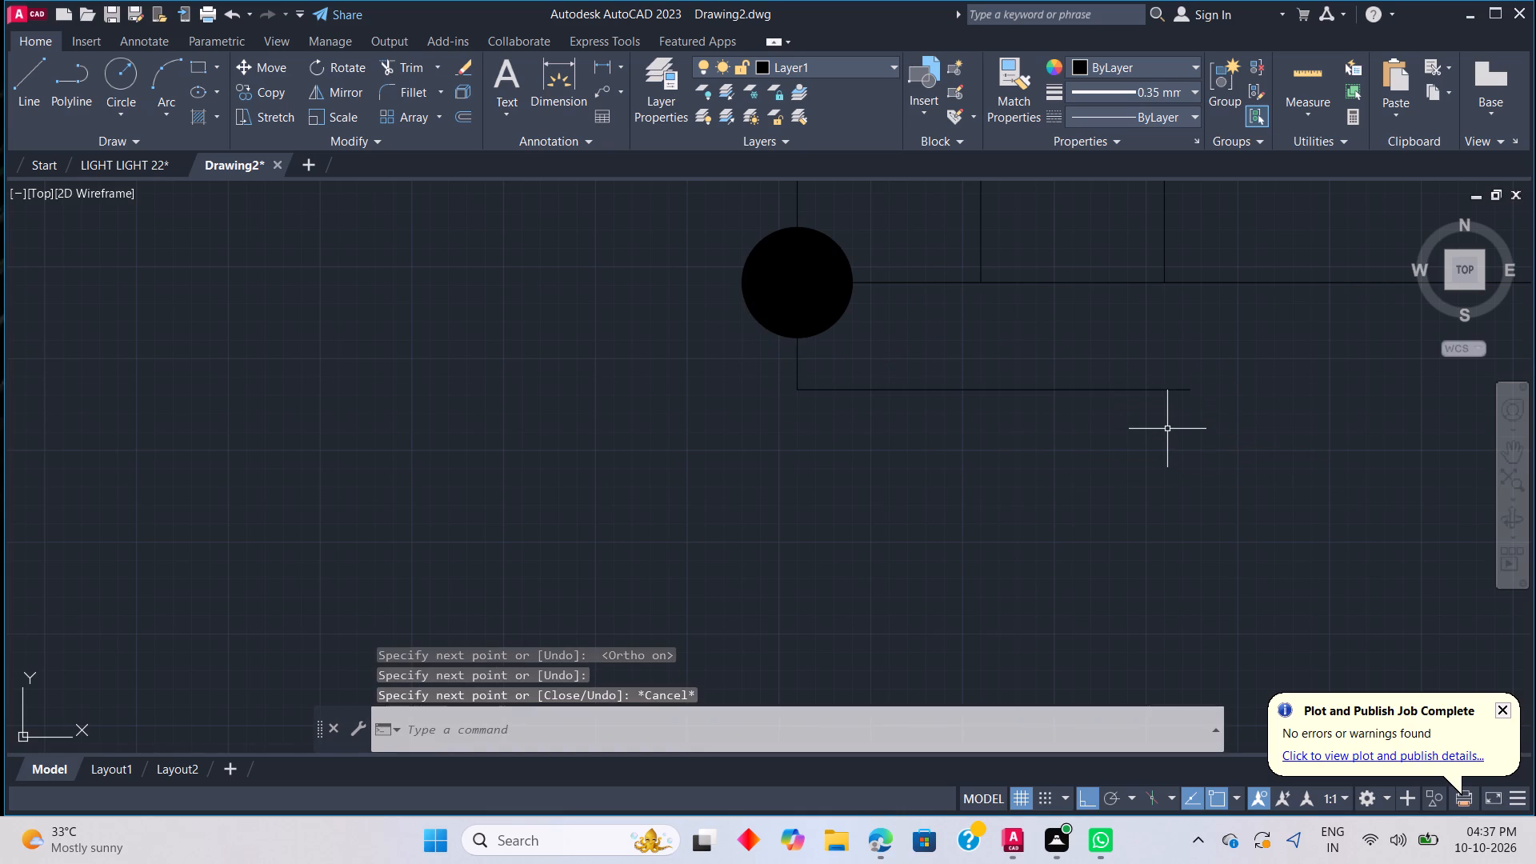
Extend the middle and rightmost bus lines down to the new horizontal line.
type("EX")
key("space")
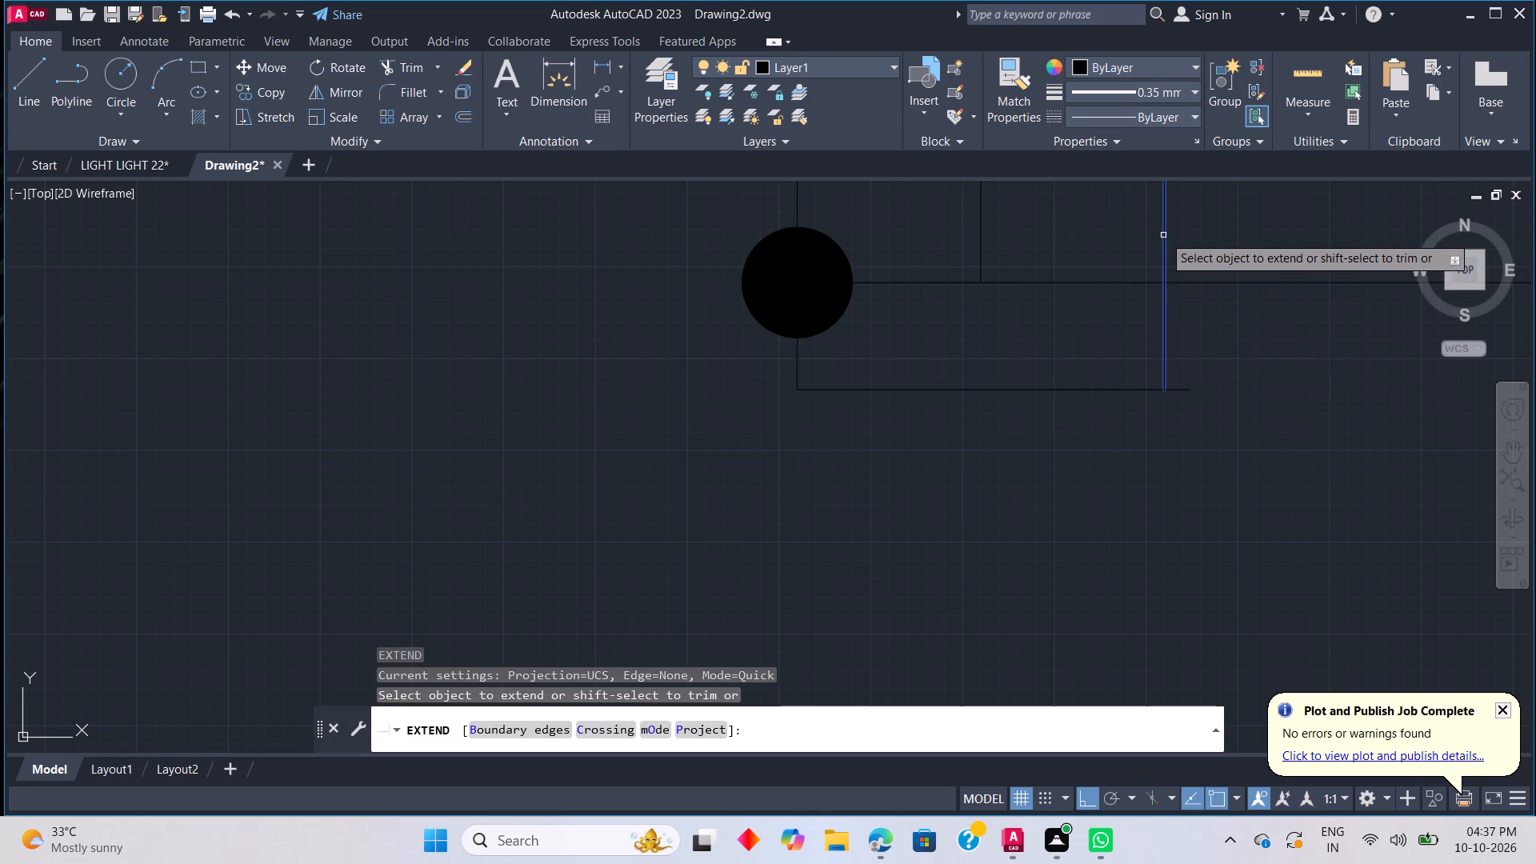
left_click(1163, 235)
left_click(982, 240)
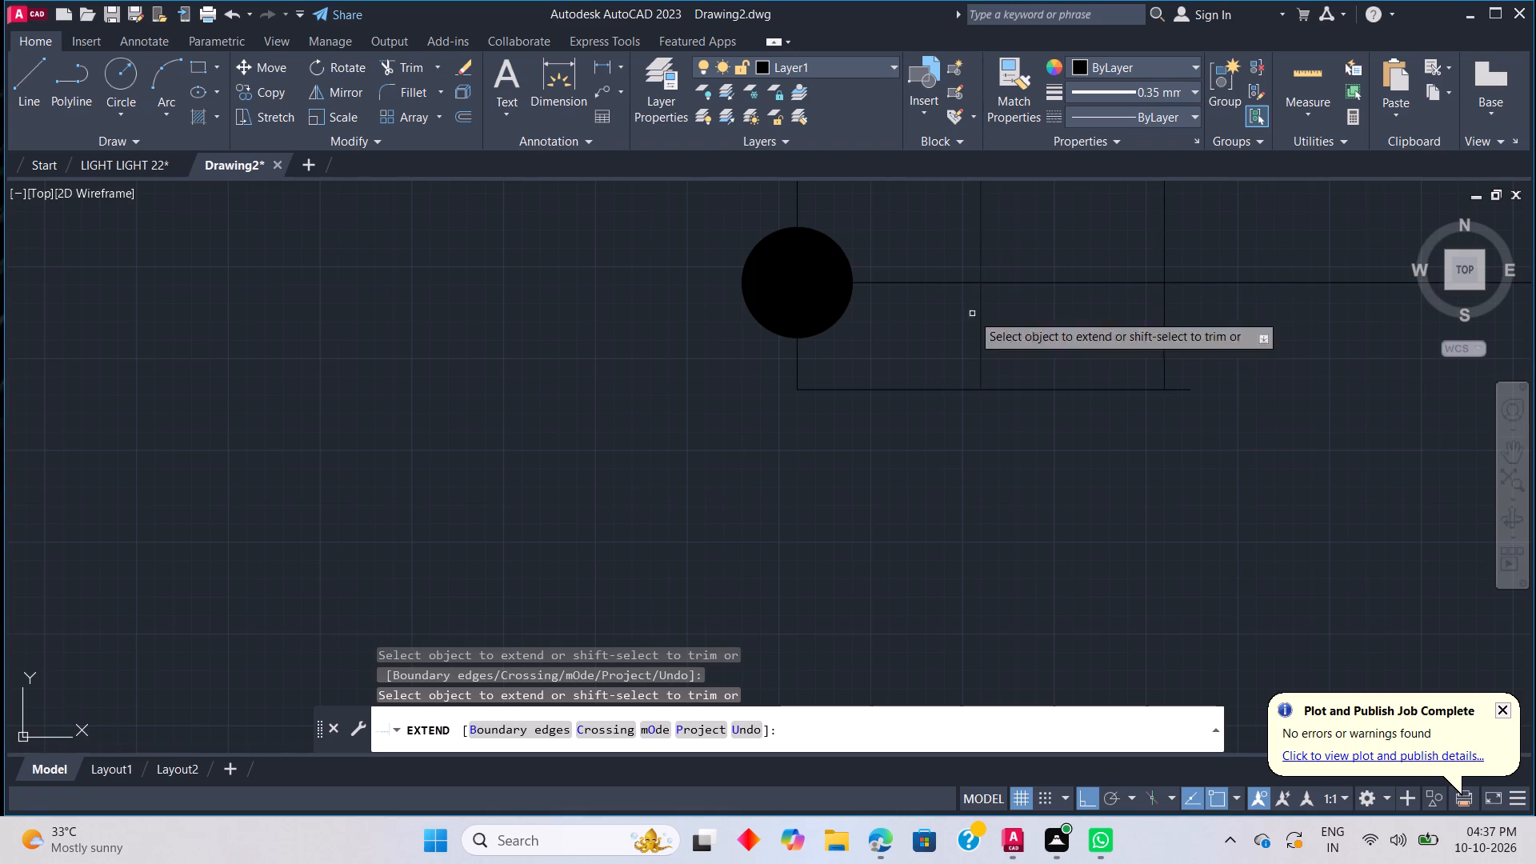
Remove the horizontal guide line below the three bus lines by trimming away all its pieces with fences.
left_click_drag(912, 376, 929, 505, "shift")
left_click_drag(1090, 338, 1061, 595, "shift")
left_click_drag(1182, 359, 1186, 447, "shift")
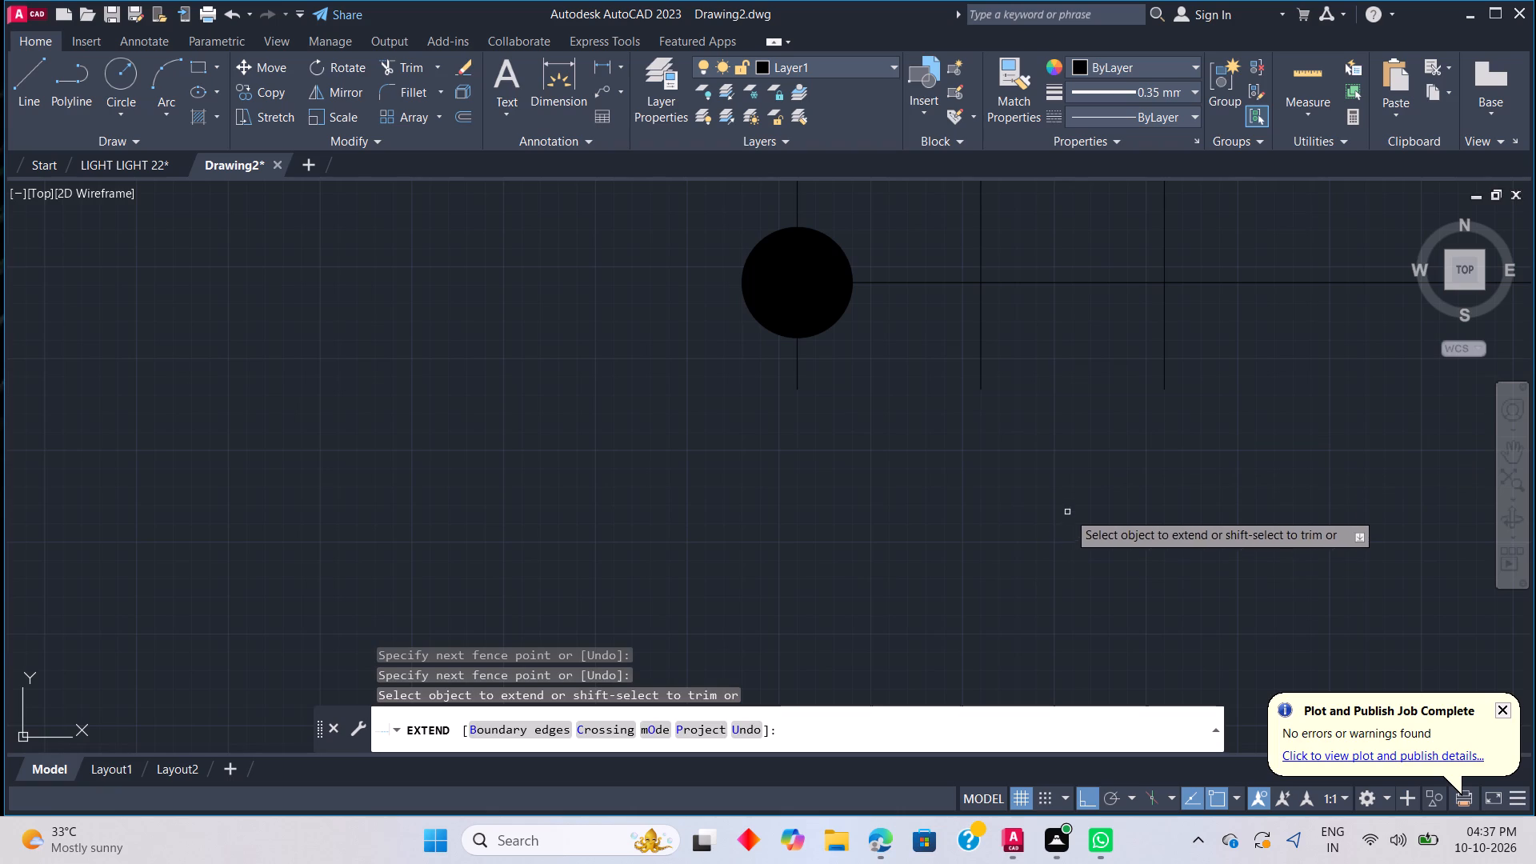
scroll(1070, 394, "down", 5)
middle_click_drag(1107, 410, 1065, 534)
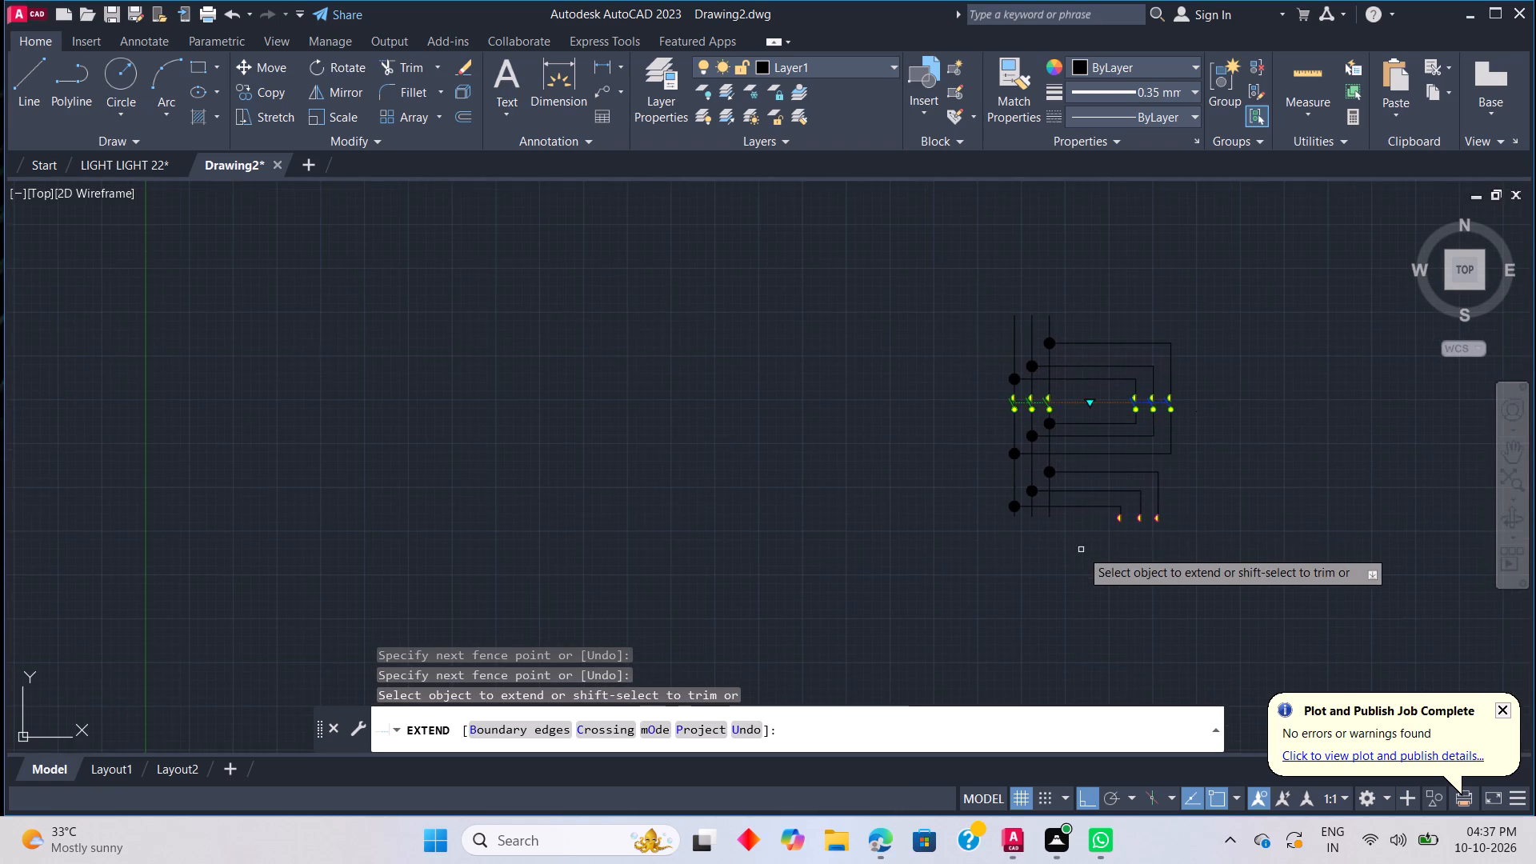
middle_click_drag(1081, 535, 1074, 486)
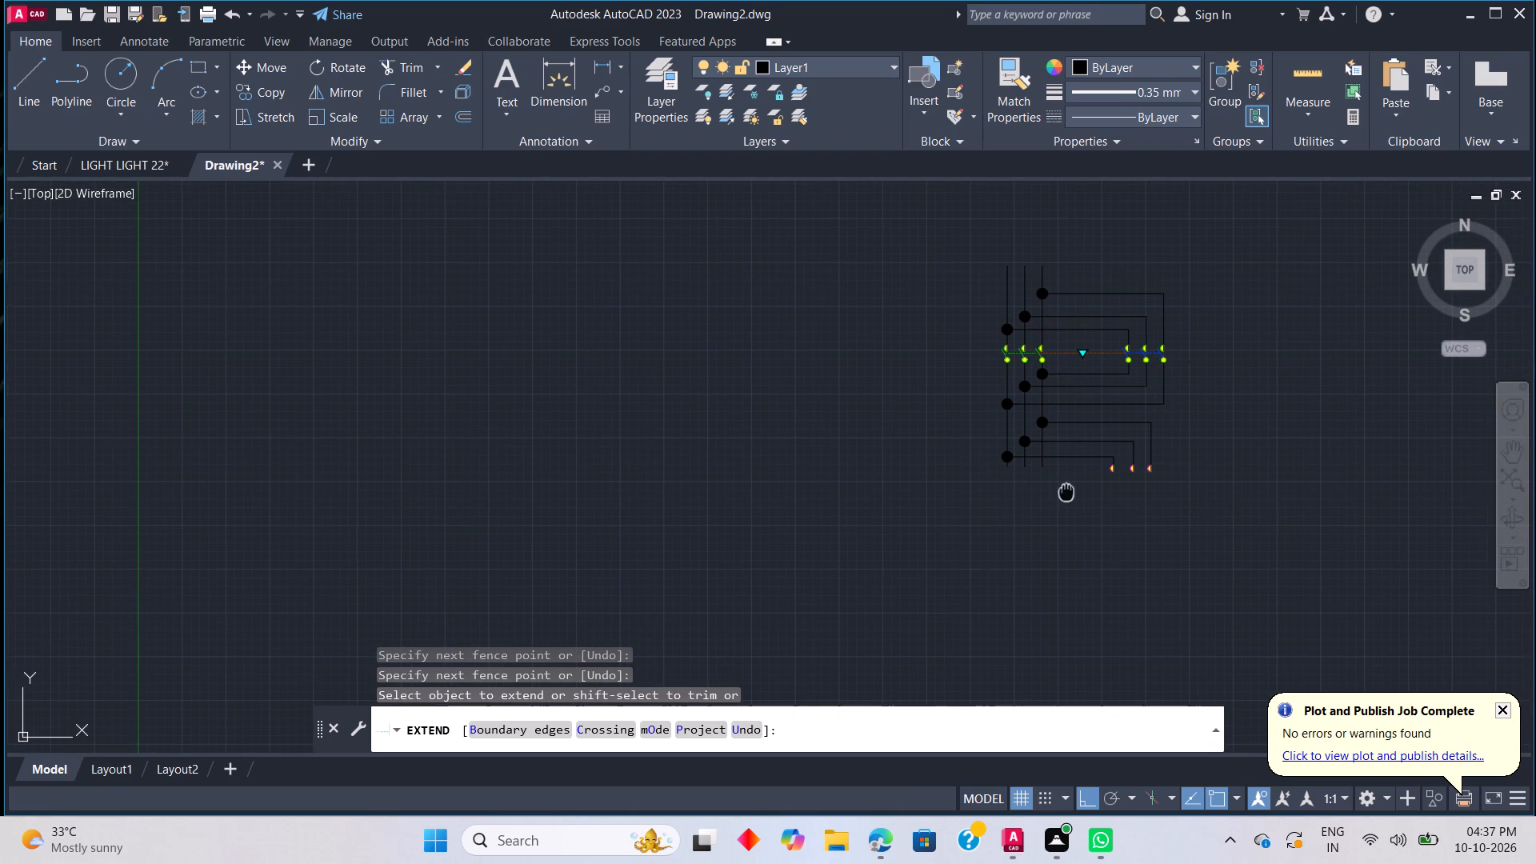
middle_click(1066, 492)
key("Escape")
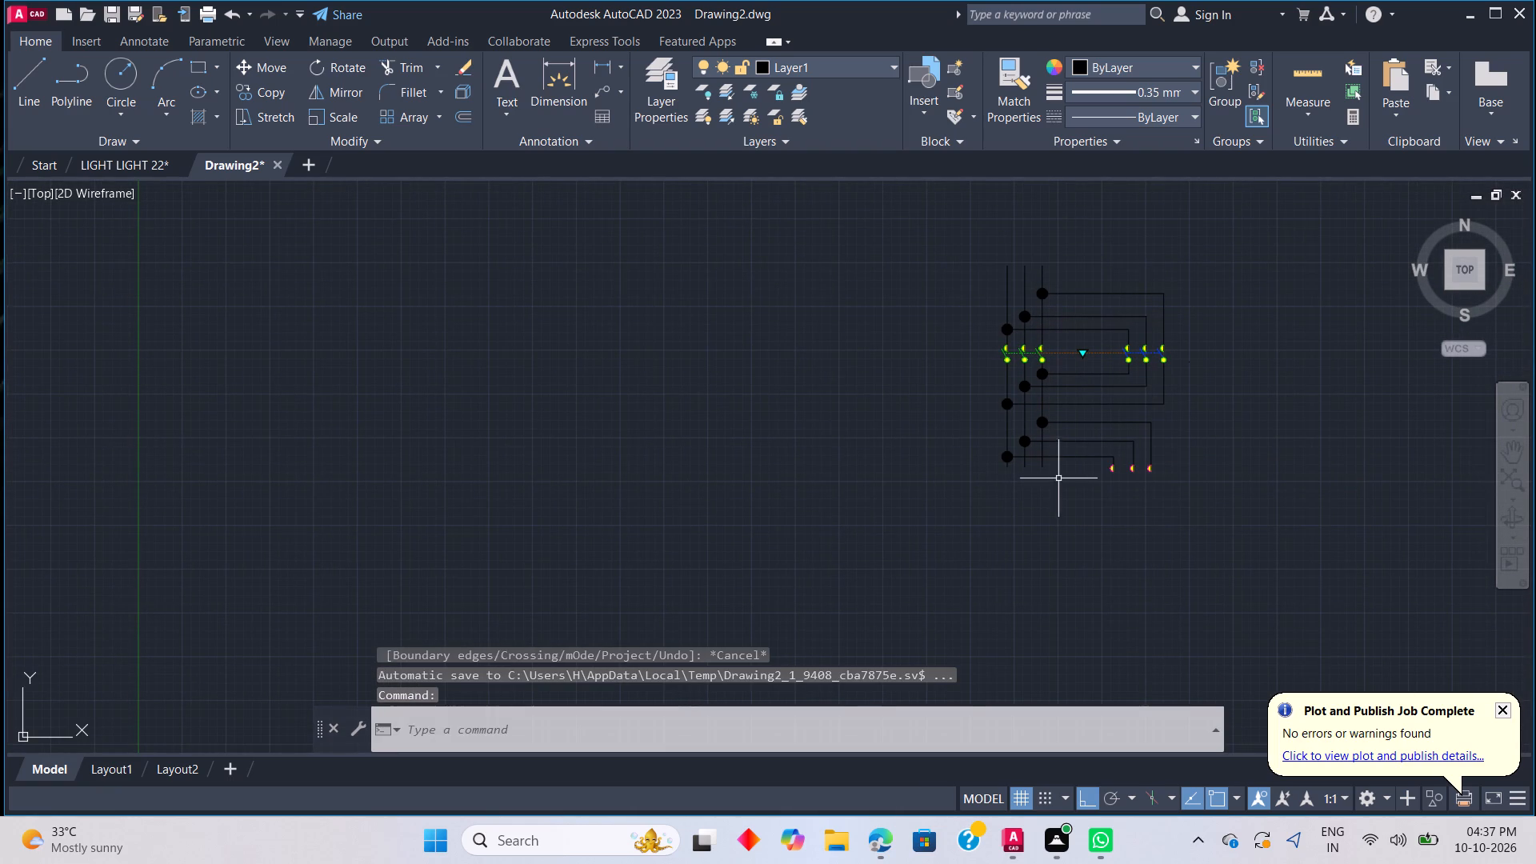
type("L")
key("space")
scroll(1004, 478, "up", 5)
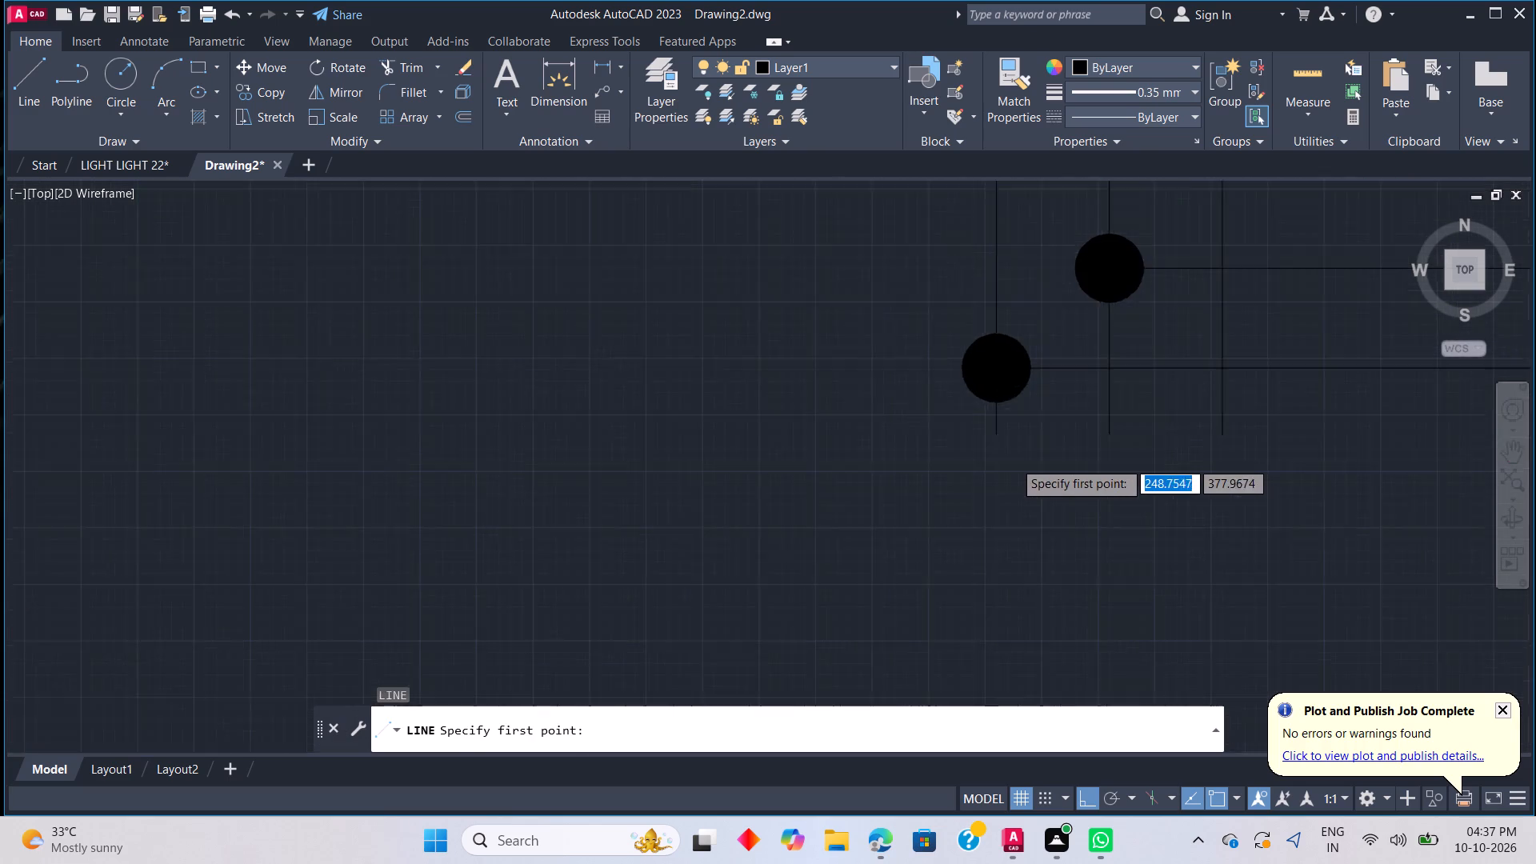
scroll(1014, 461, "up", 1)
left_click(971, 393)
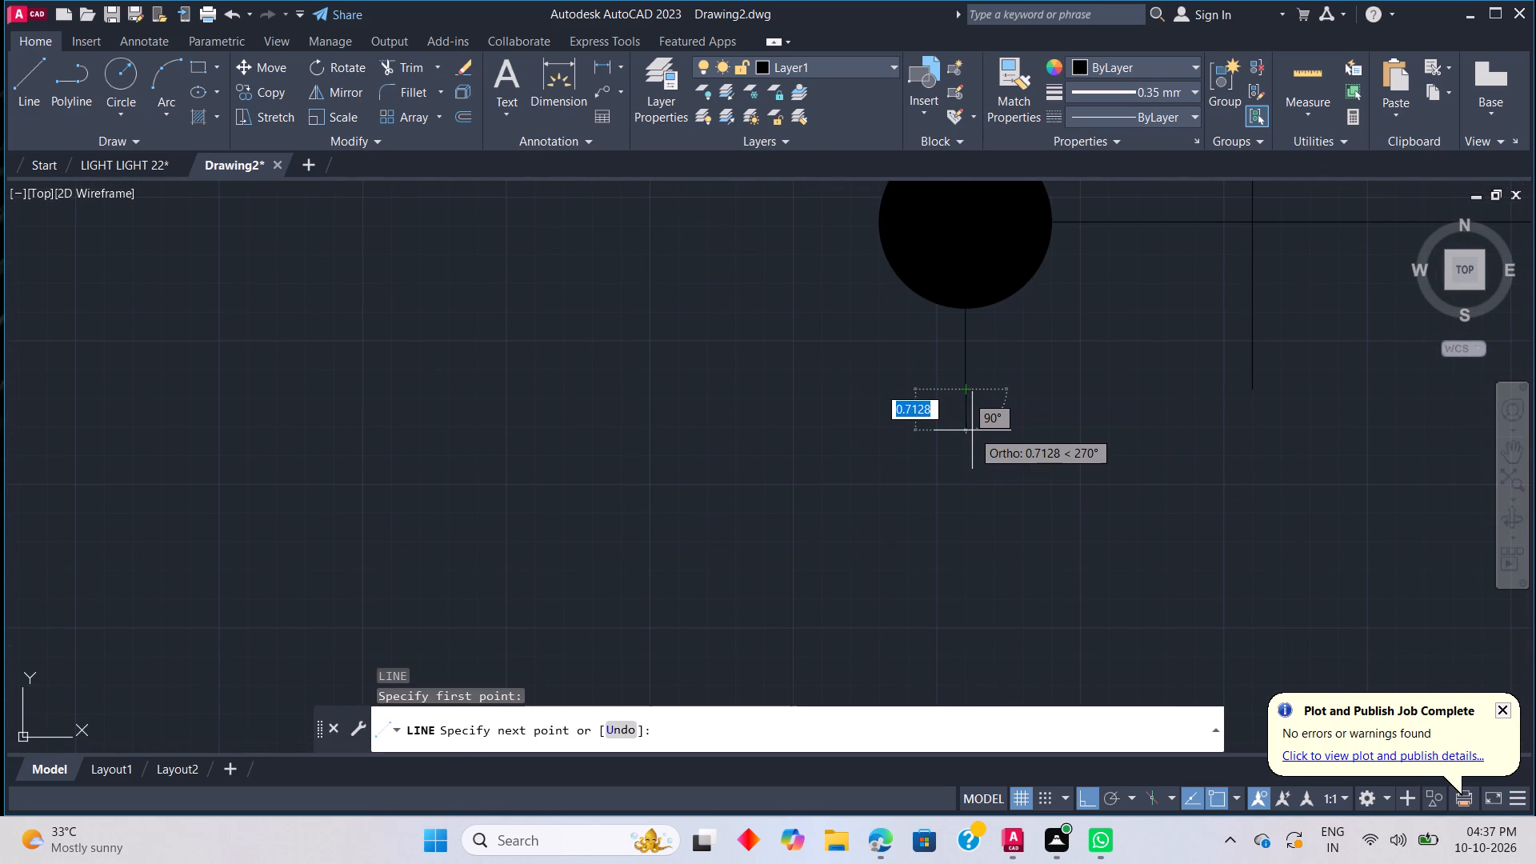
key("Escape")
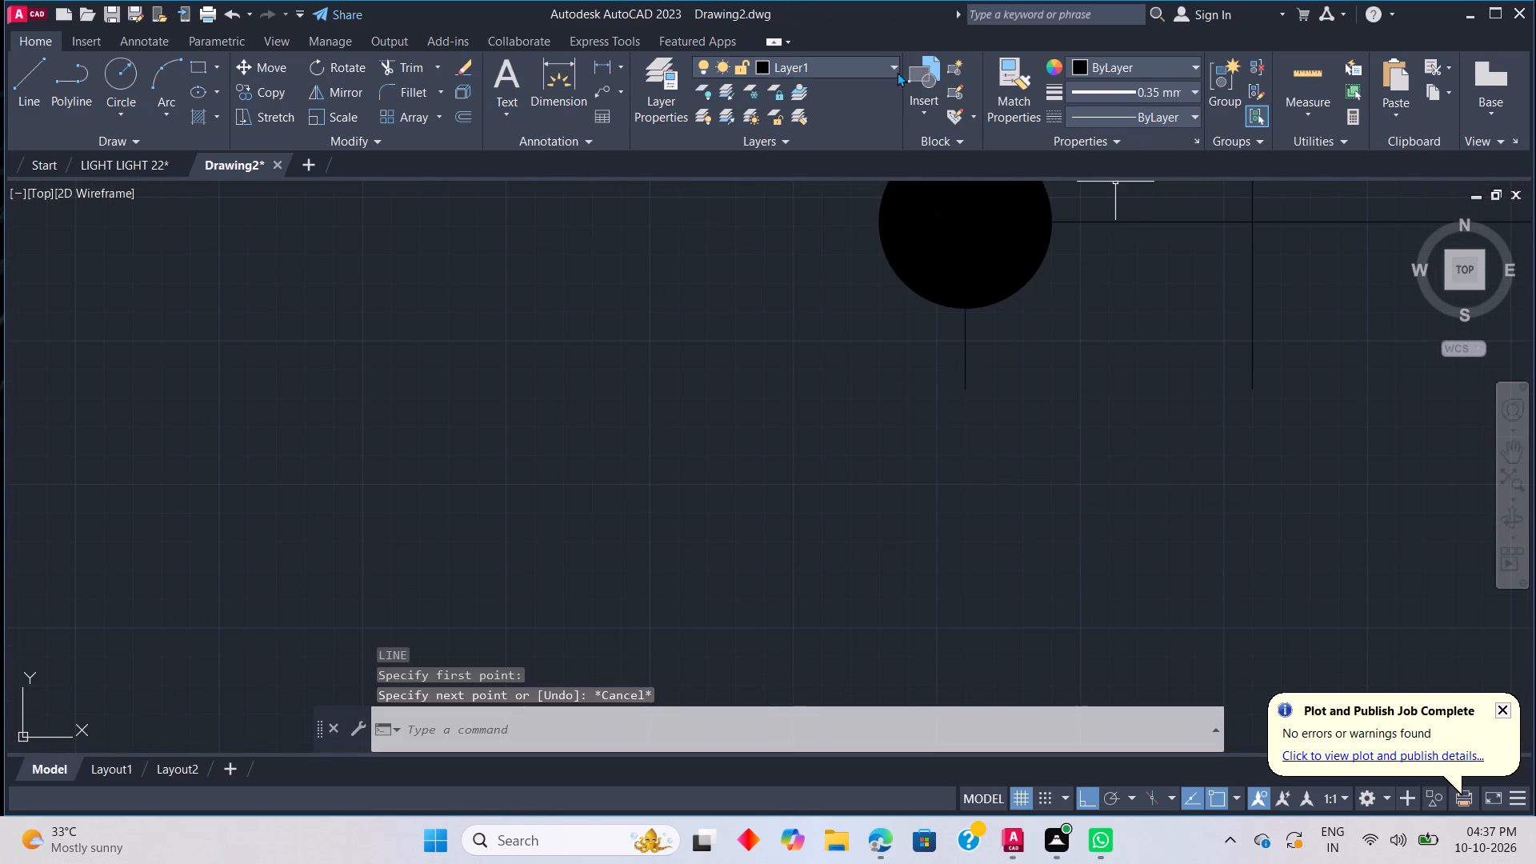
Make layer 0 current and draw a 0.9 vertical line down from the lower end of the leftmost bus line.
left_click(894, 69)
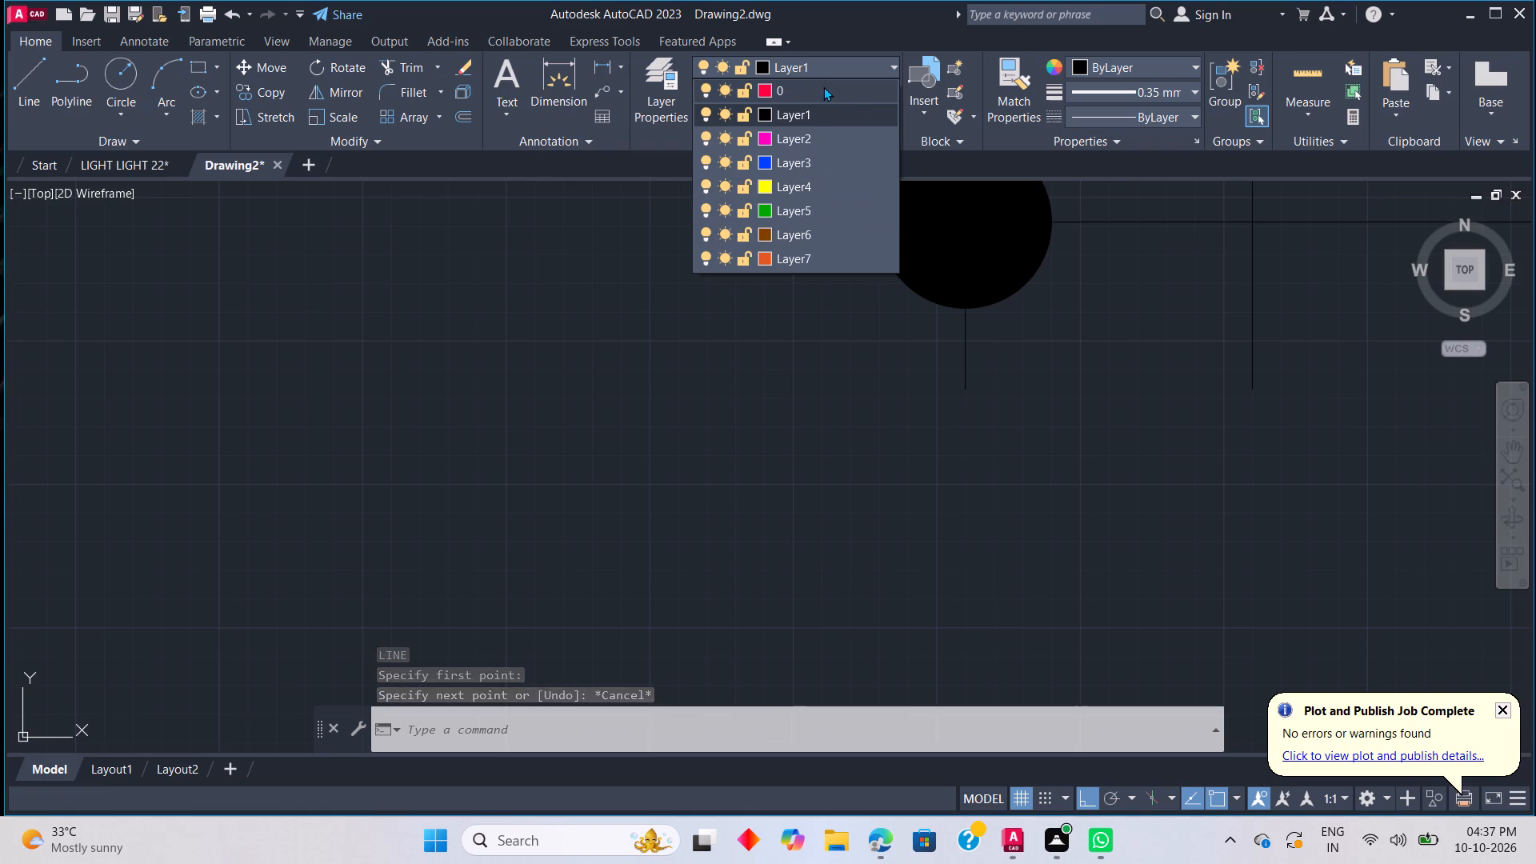
left_click(823, 86)
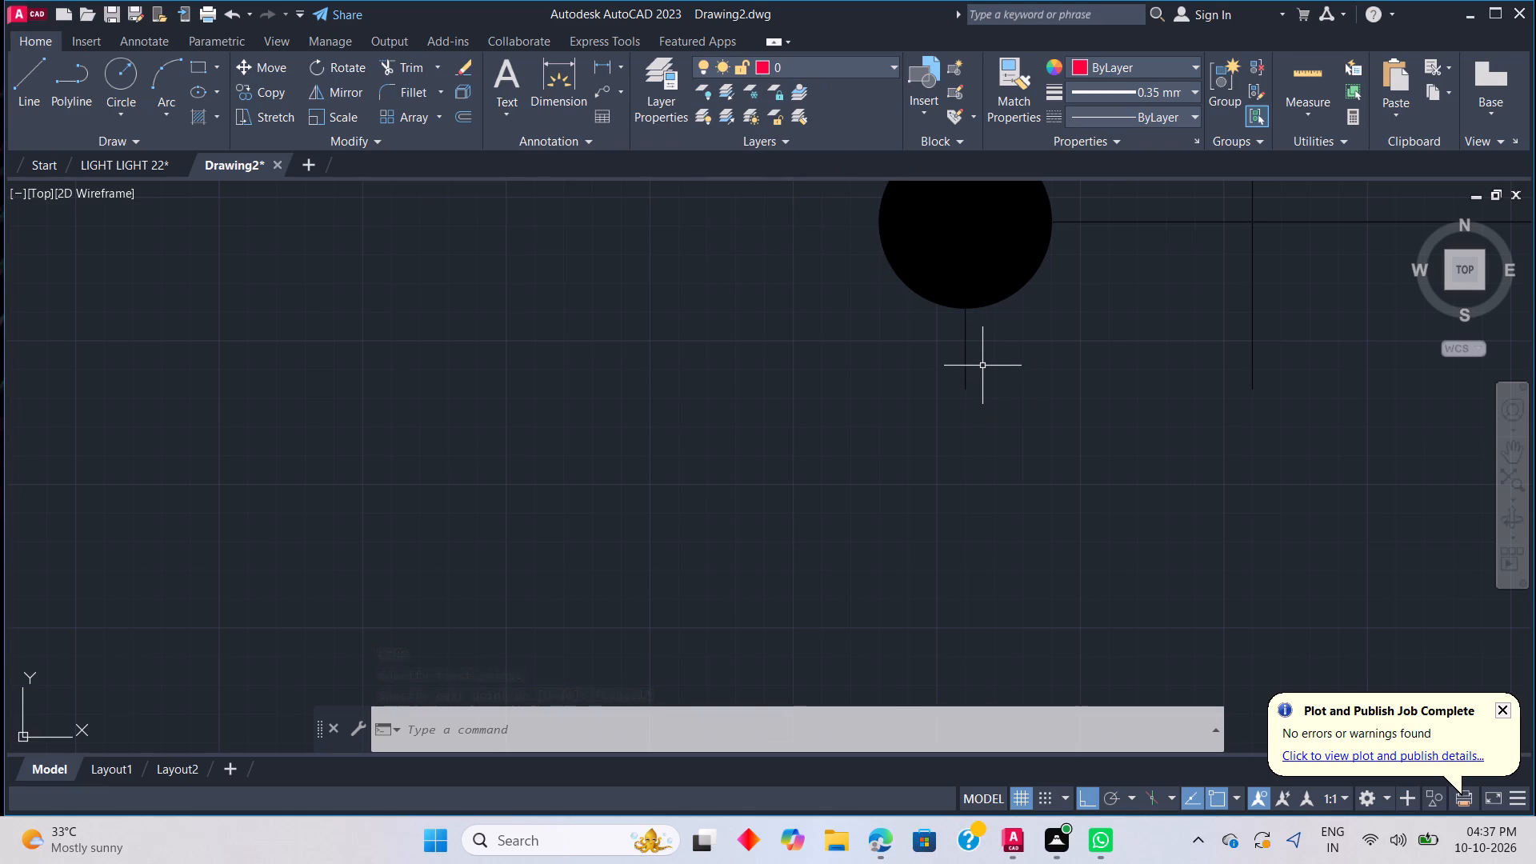
type("L")
key("space")
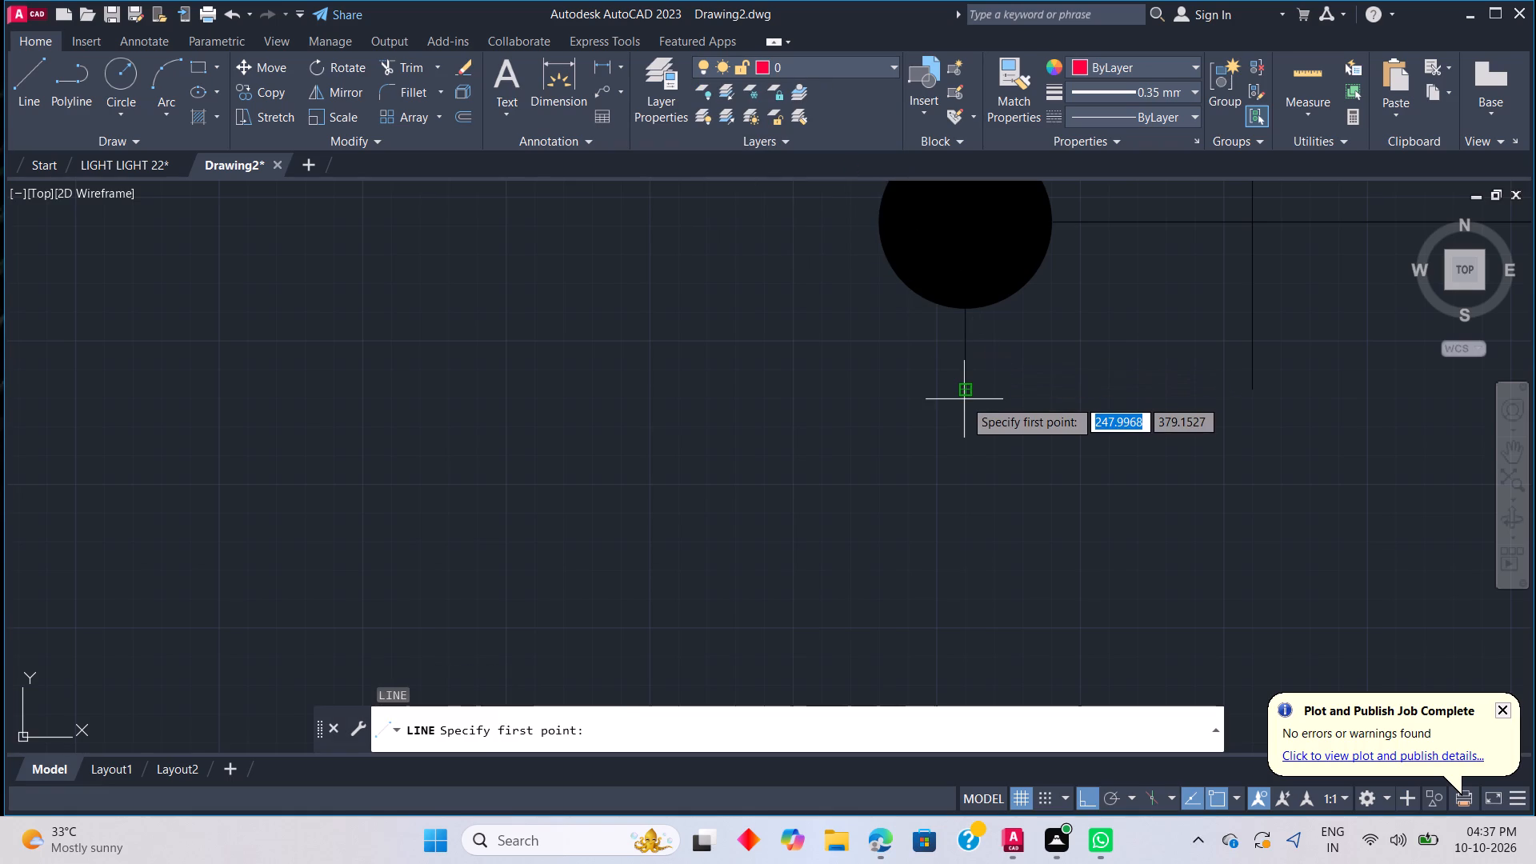
left_click(966, 392)
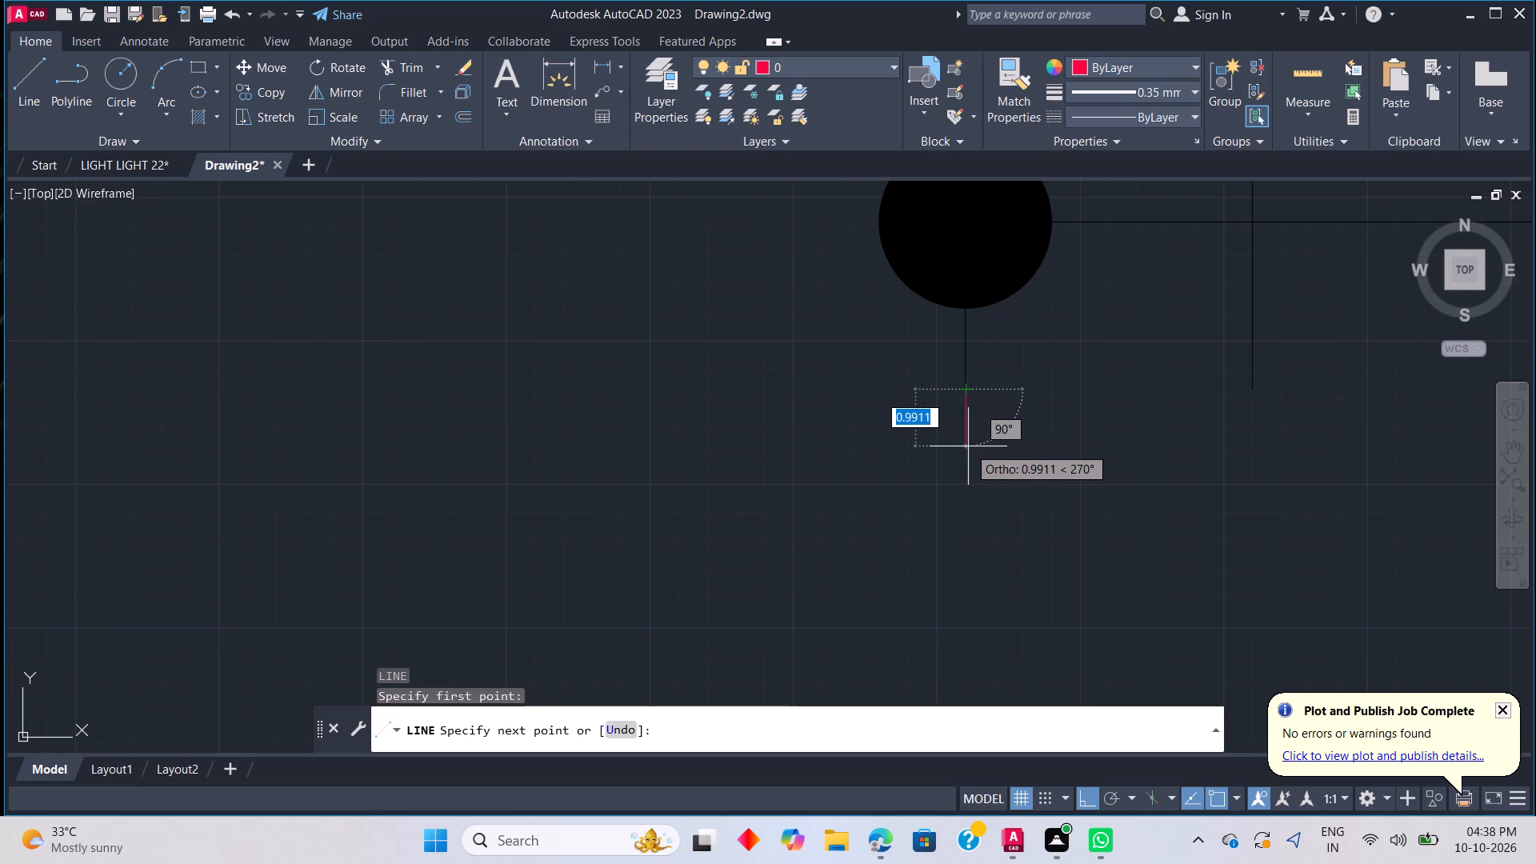
type("0.9")
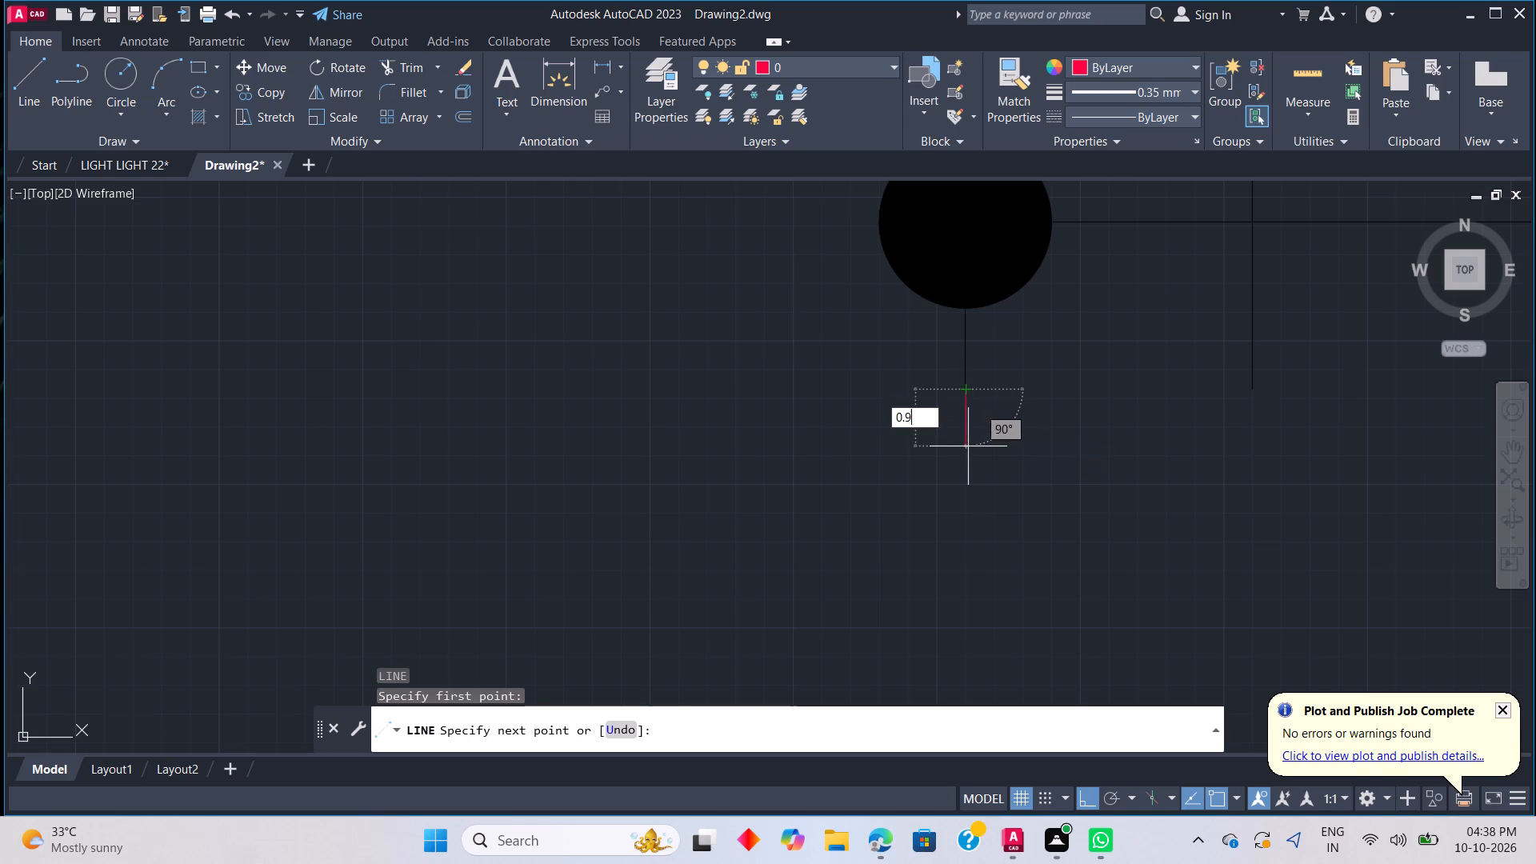
key("Return")
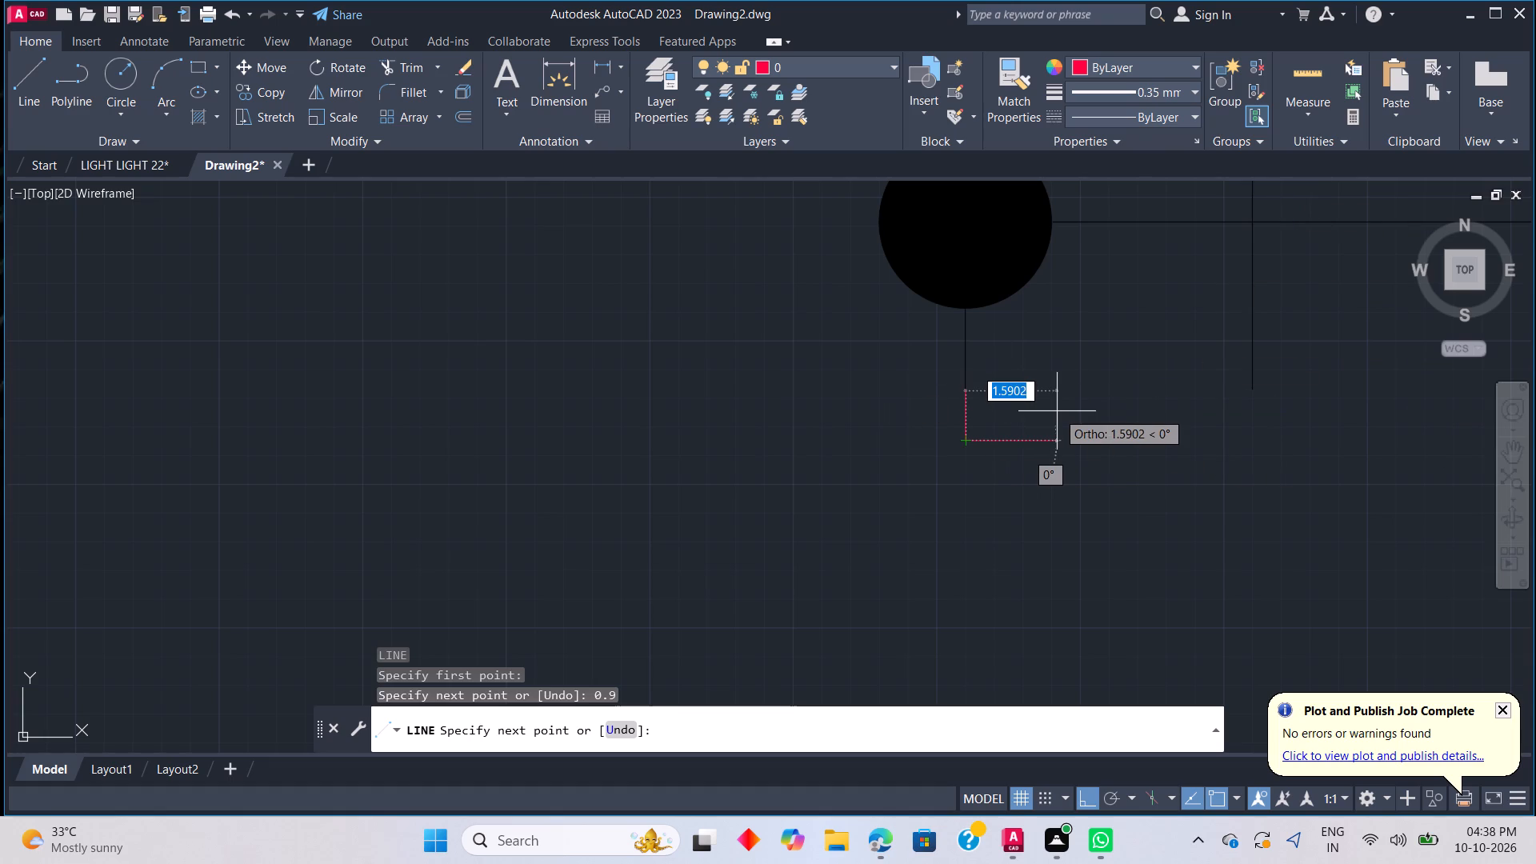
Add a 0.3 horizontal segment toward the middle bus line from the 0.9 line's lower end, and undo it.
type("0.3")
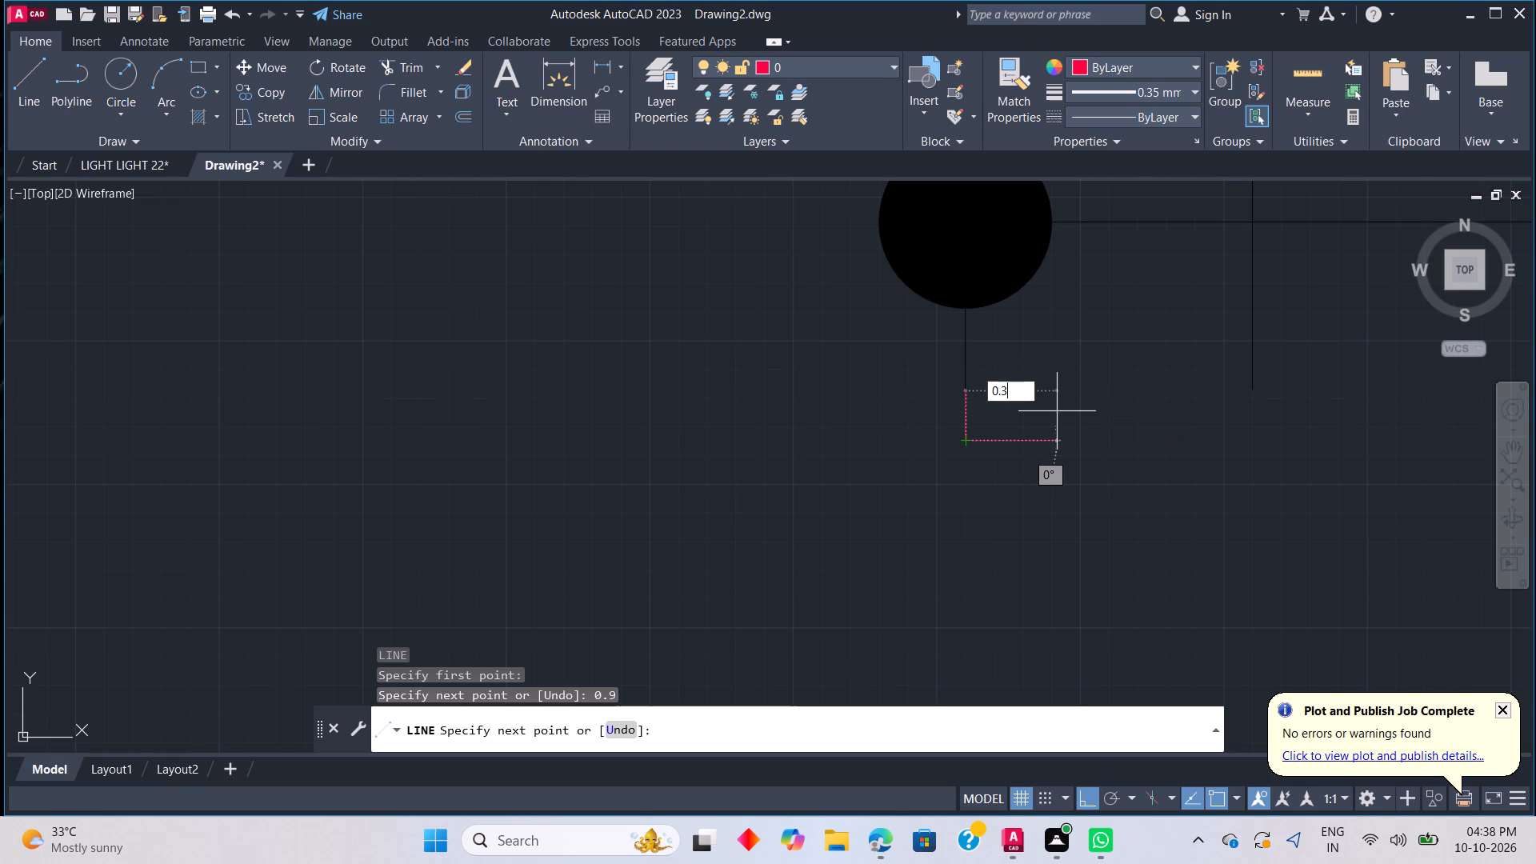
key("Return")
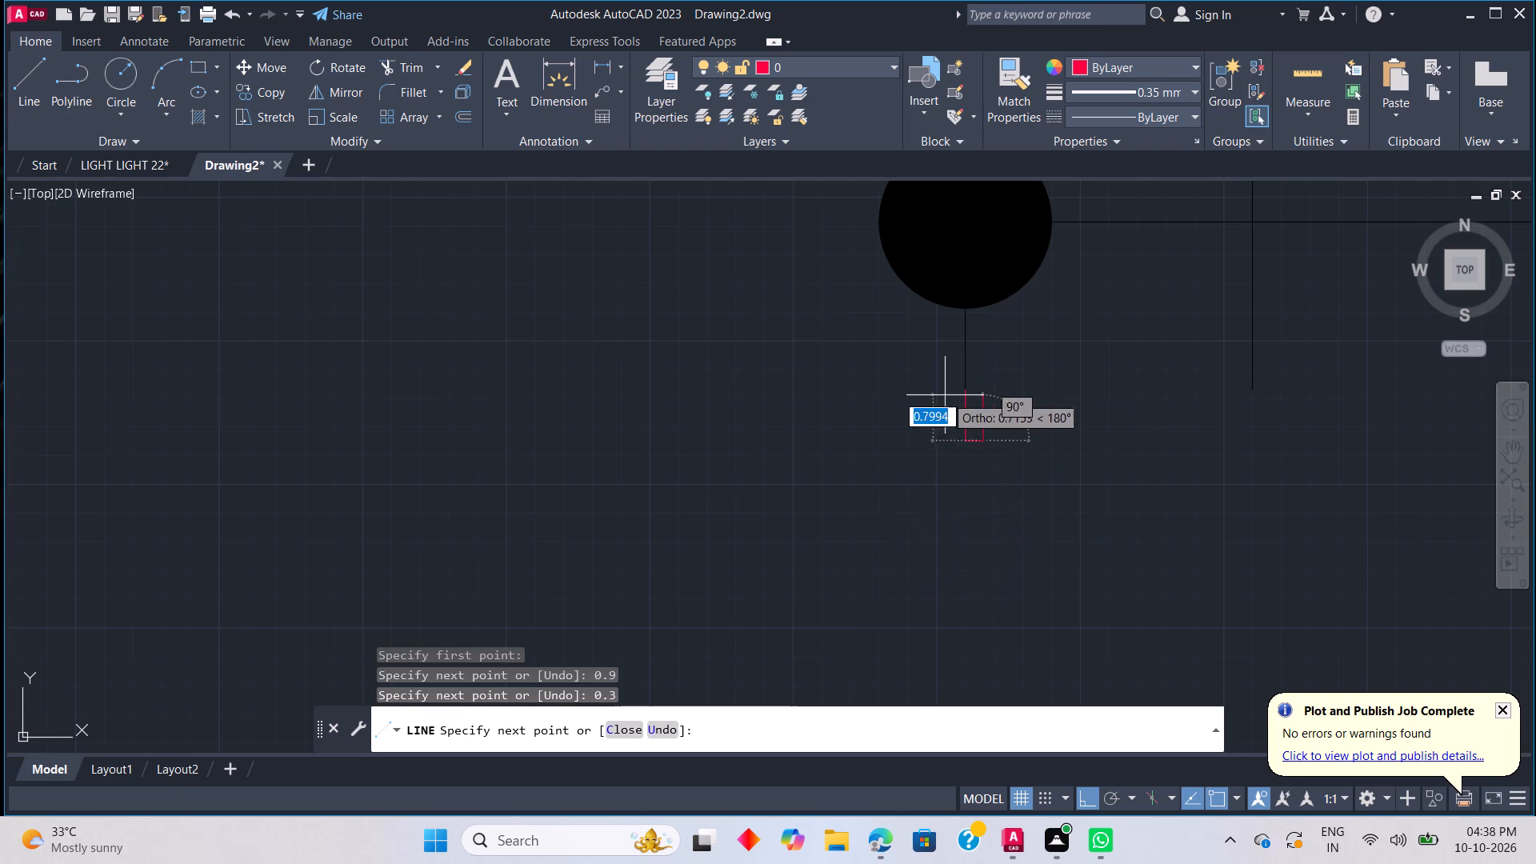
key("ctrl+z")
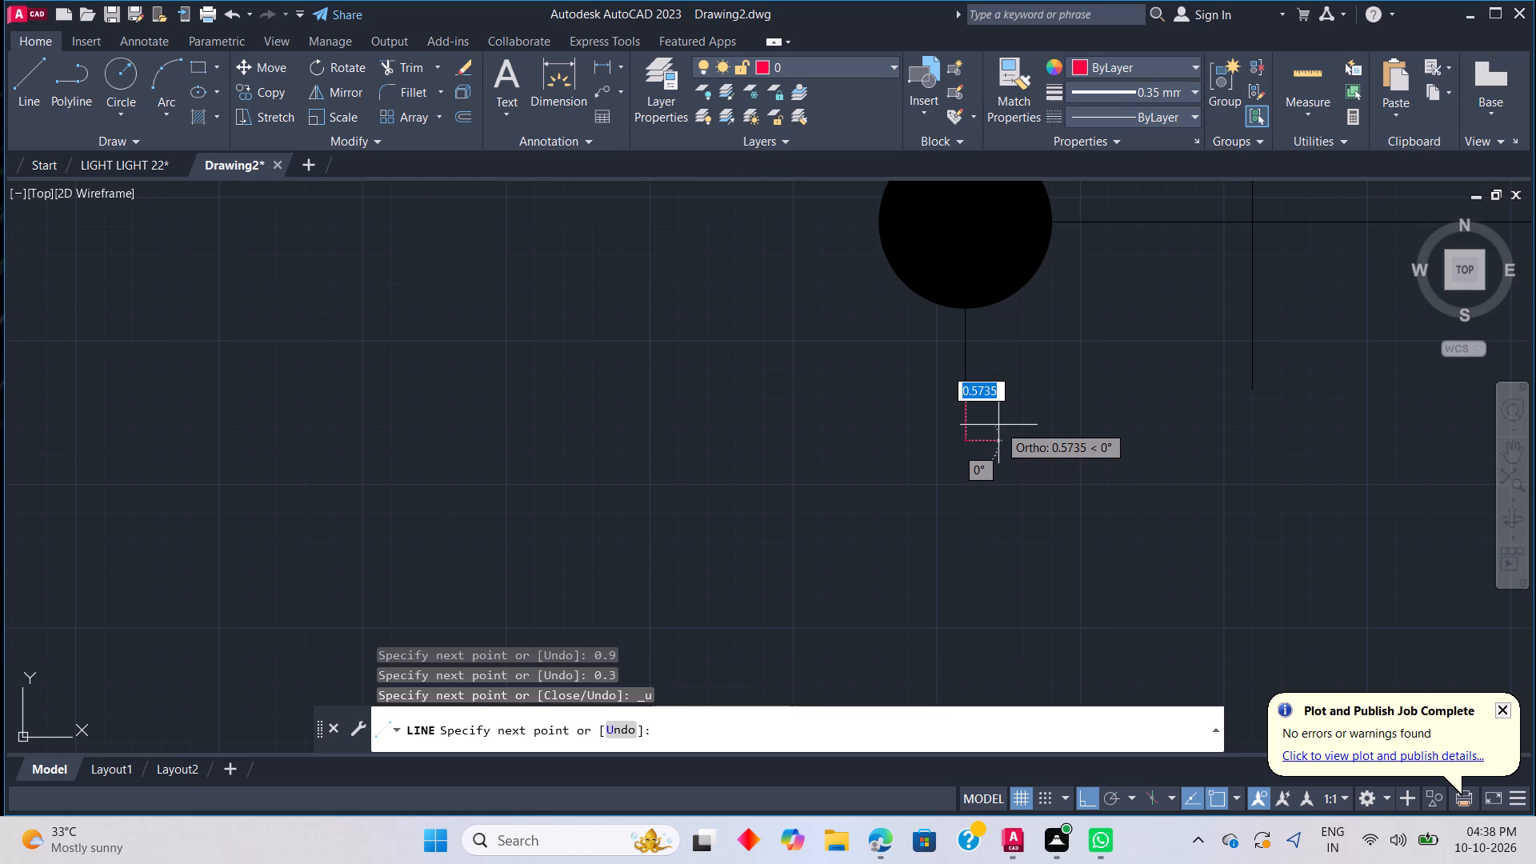
Continue the line from the 0.9 vertical's lower end with 0.9 segments: toward the middle bus line, down, and back beneath the leftmost bus line.
scroll(1027, 462, "up", 2)
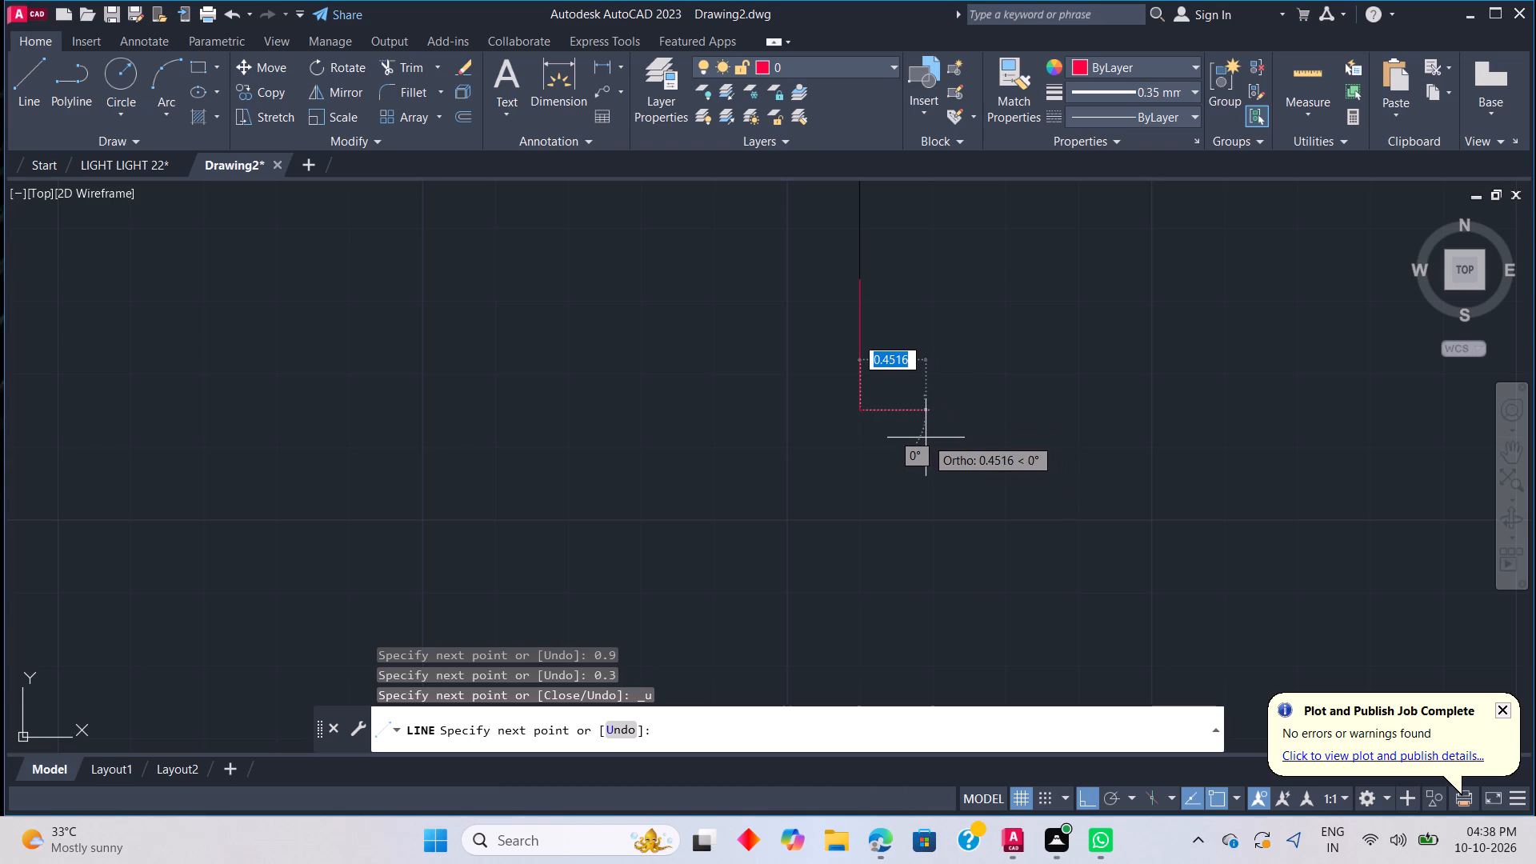
type("0.9")
key("Return")
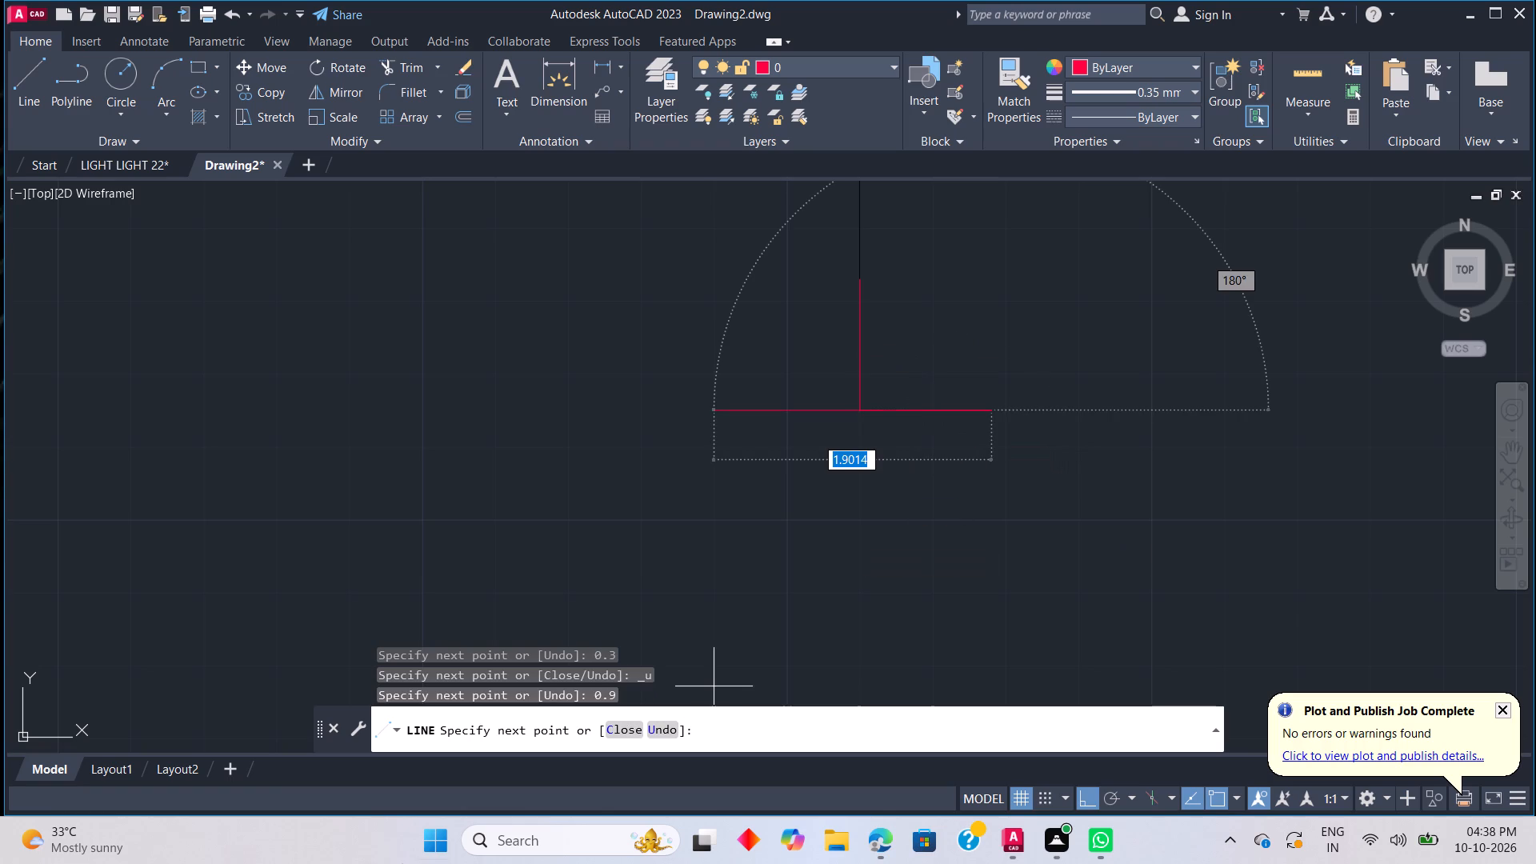
scroll(482, 834, "down", 3)
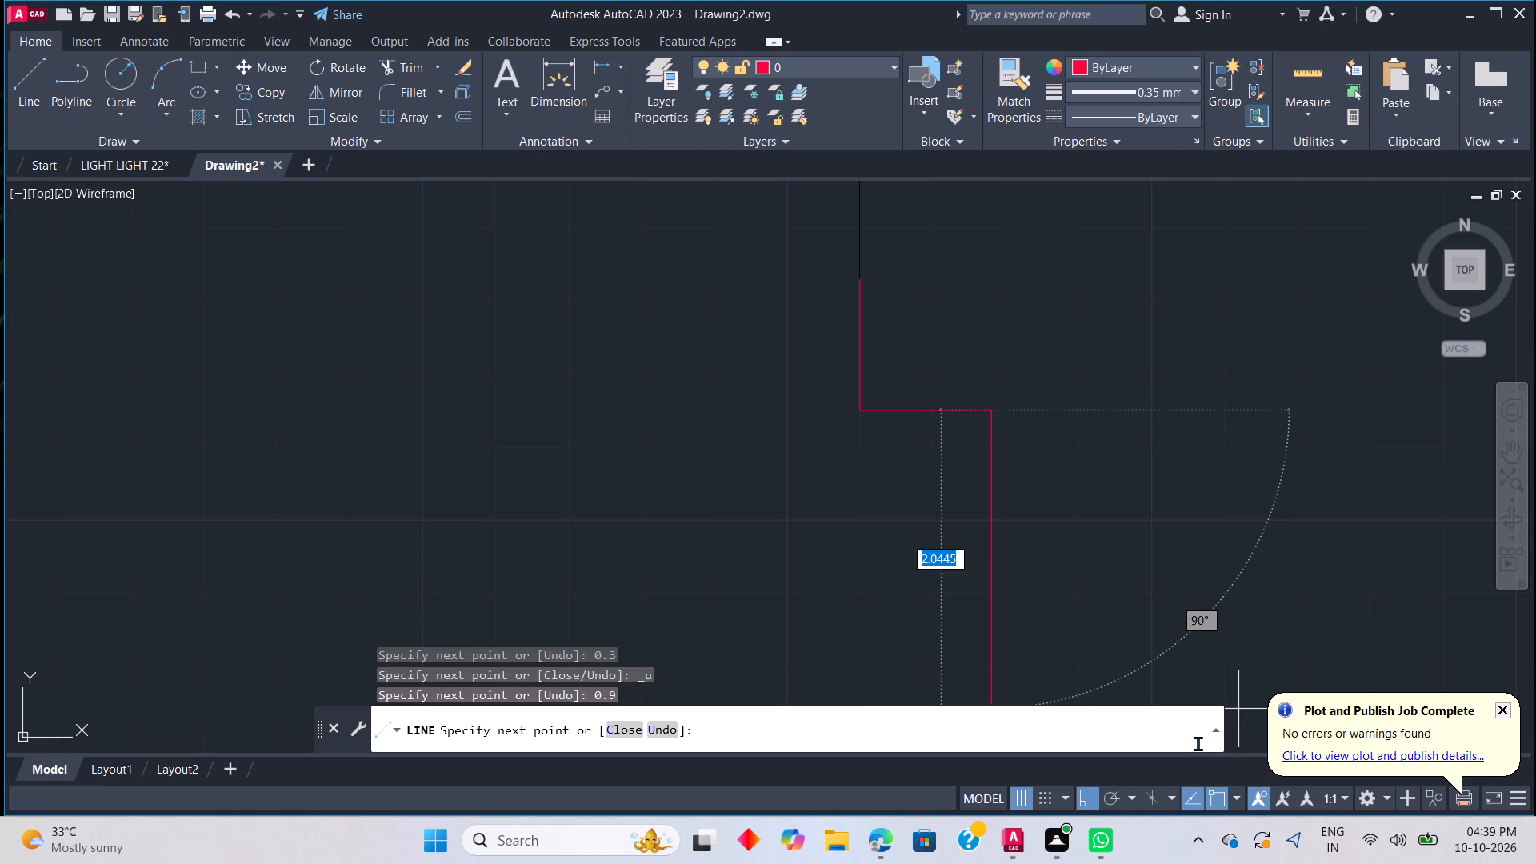
scroll(1198, 696, "down", 2)
scroll(1097, 485, "down", 1)
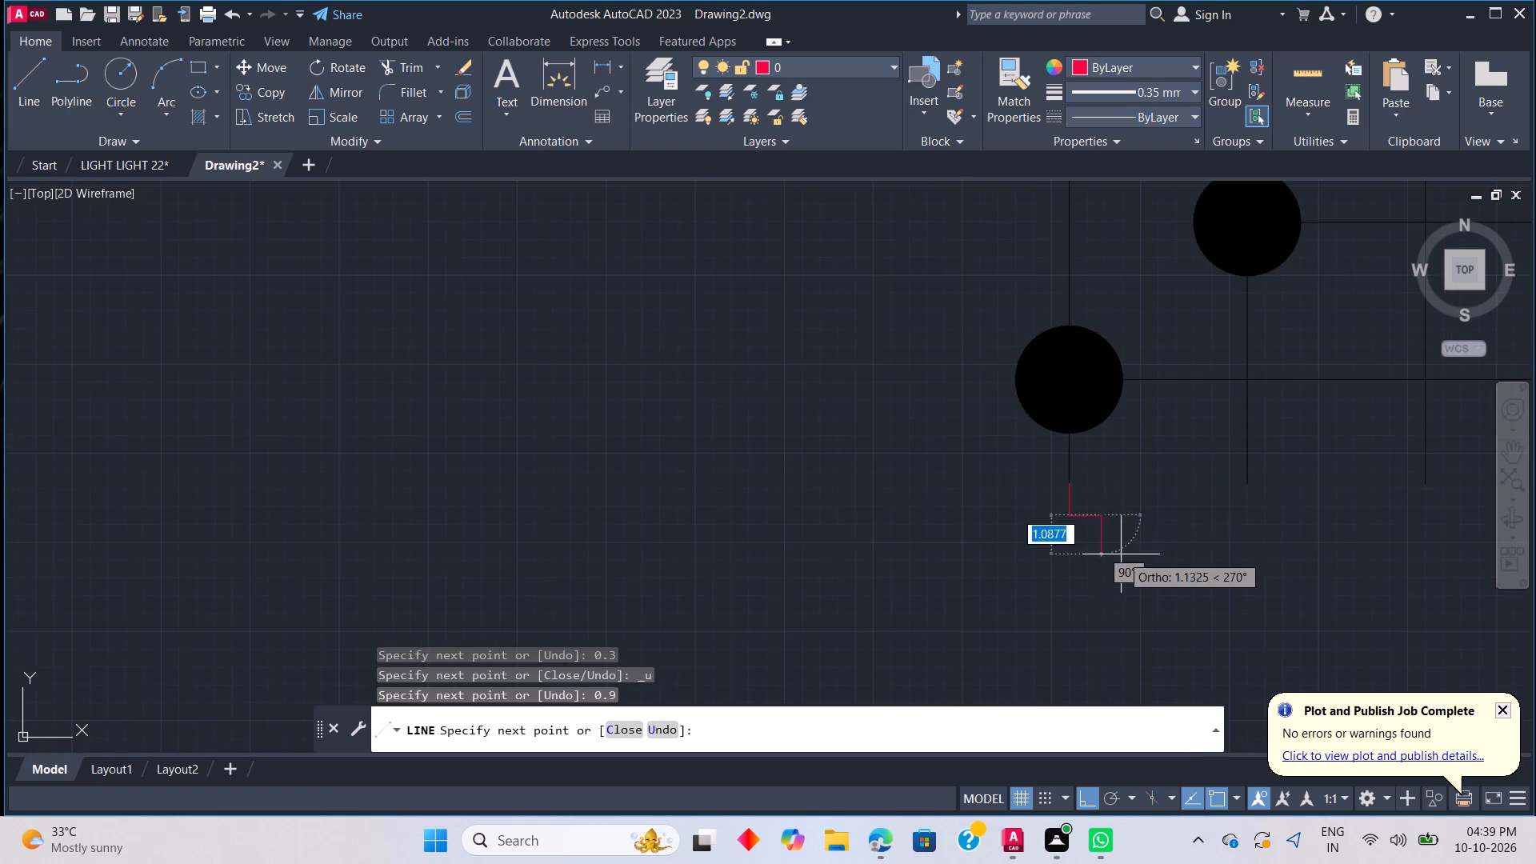
scroll(1114, 542, "down", 1)
scroll(1108, 559, "up", 3)
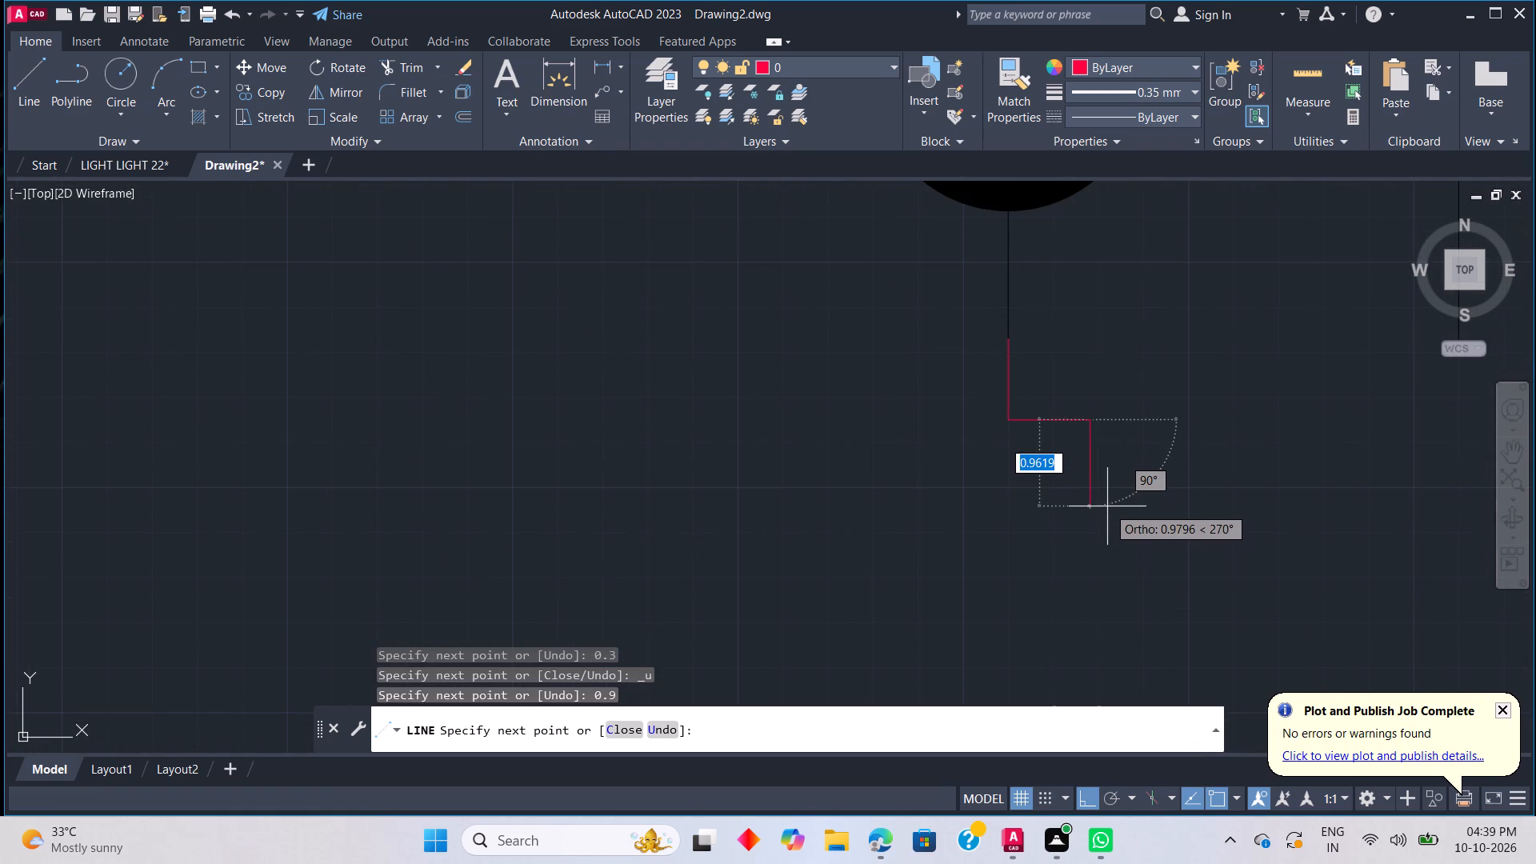
type("0.9")
key("Return")
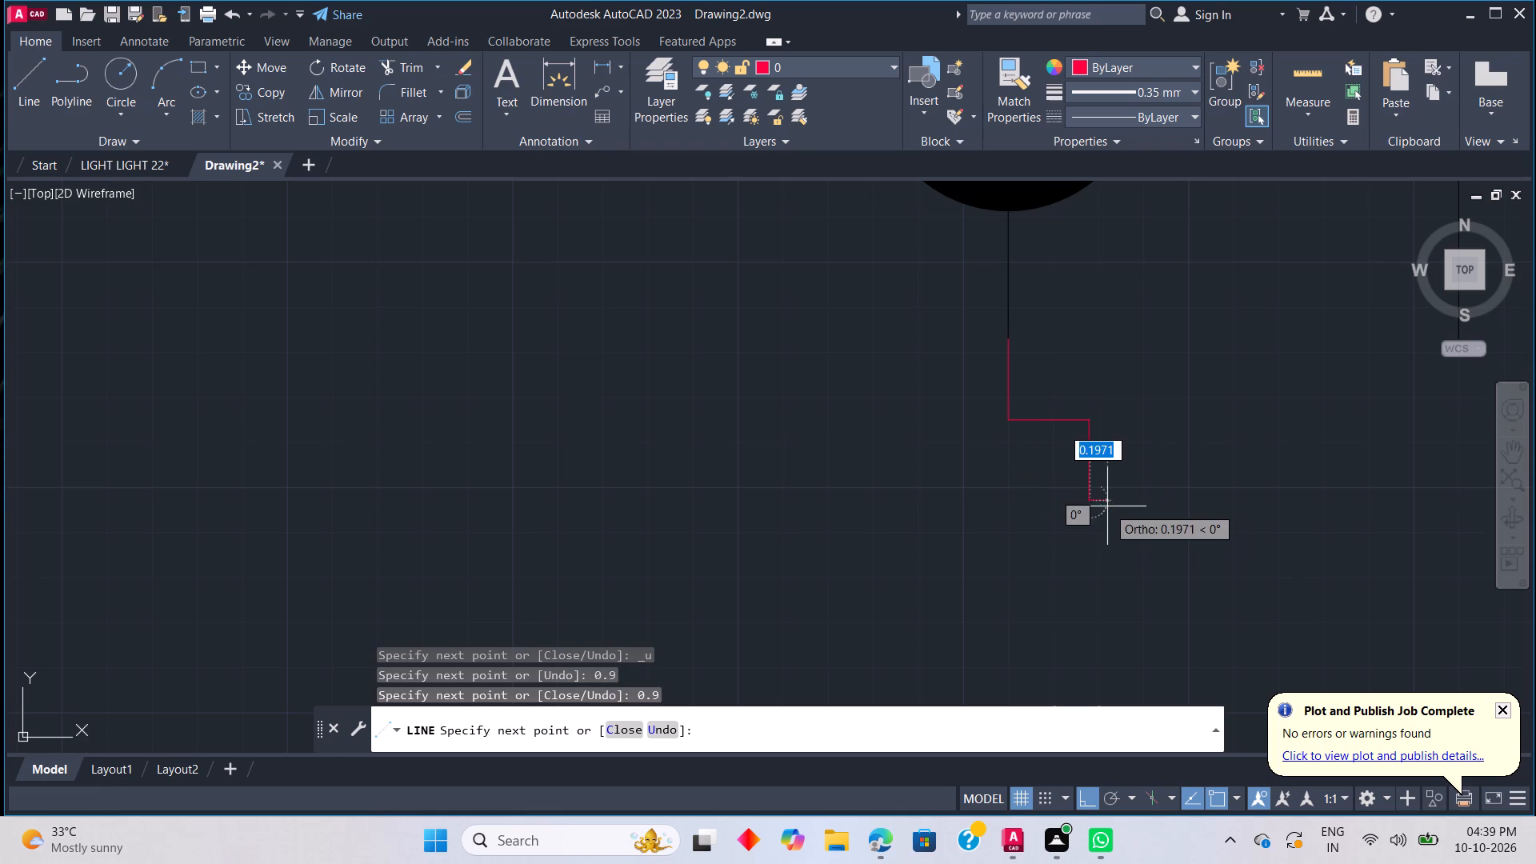
type("0.9")
key("Return")
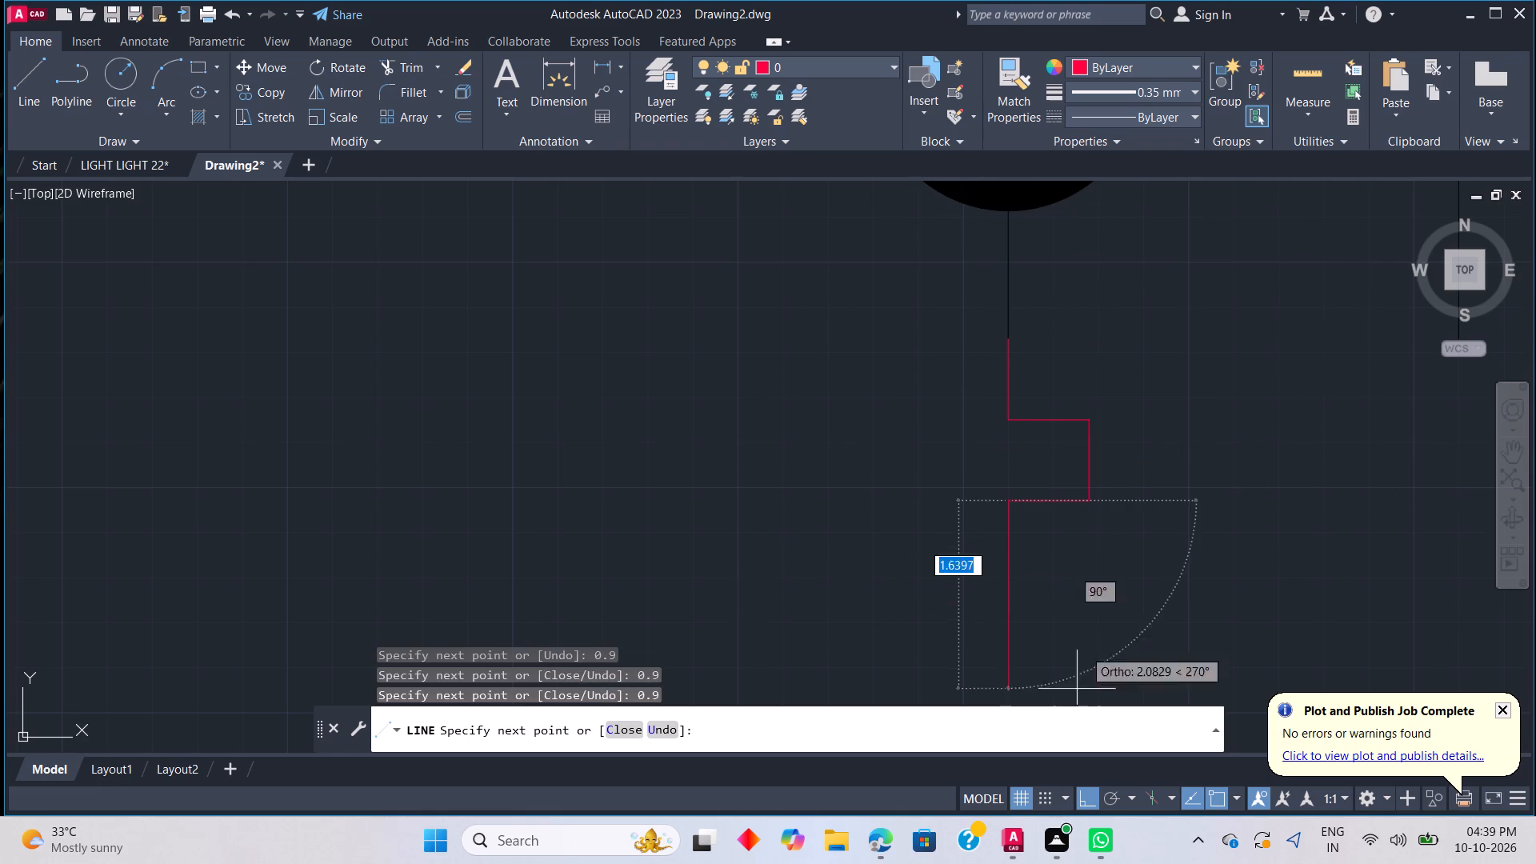
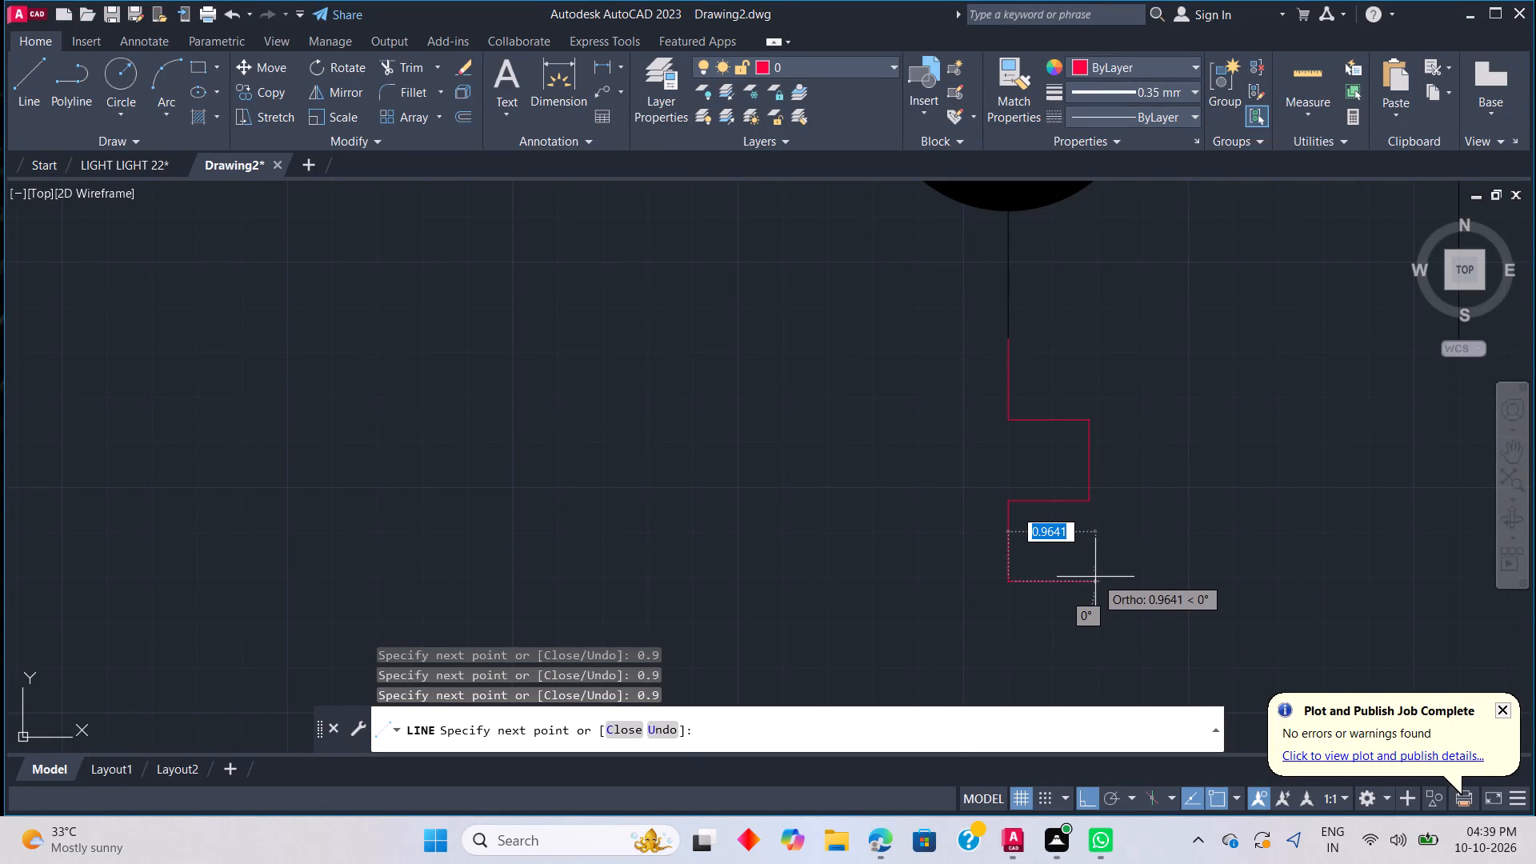
Draw the stepped symbol at the middle bus line's lower end with 0.9 segments: down, toward the rightmost bus line, down, back, and down.
key("Escape")
scroll(1268, 446, "down", 1)
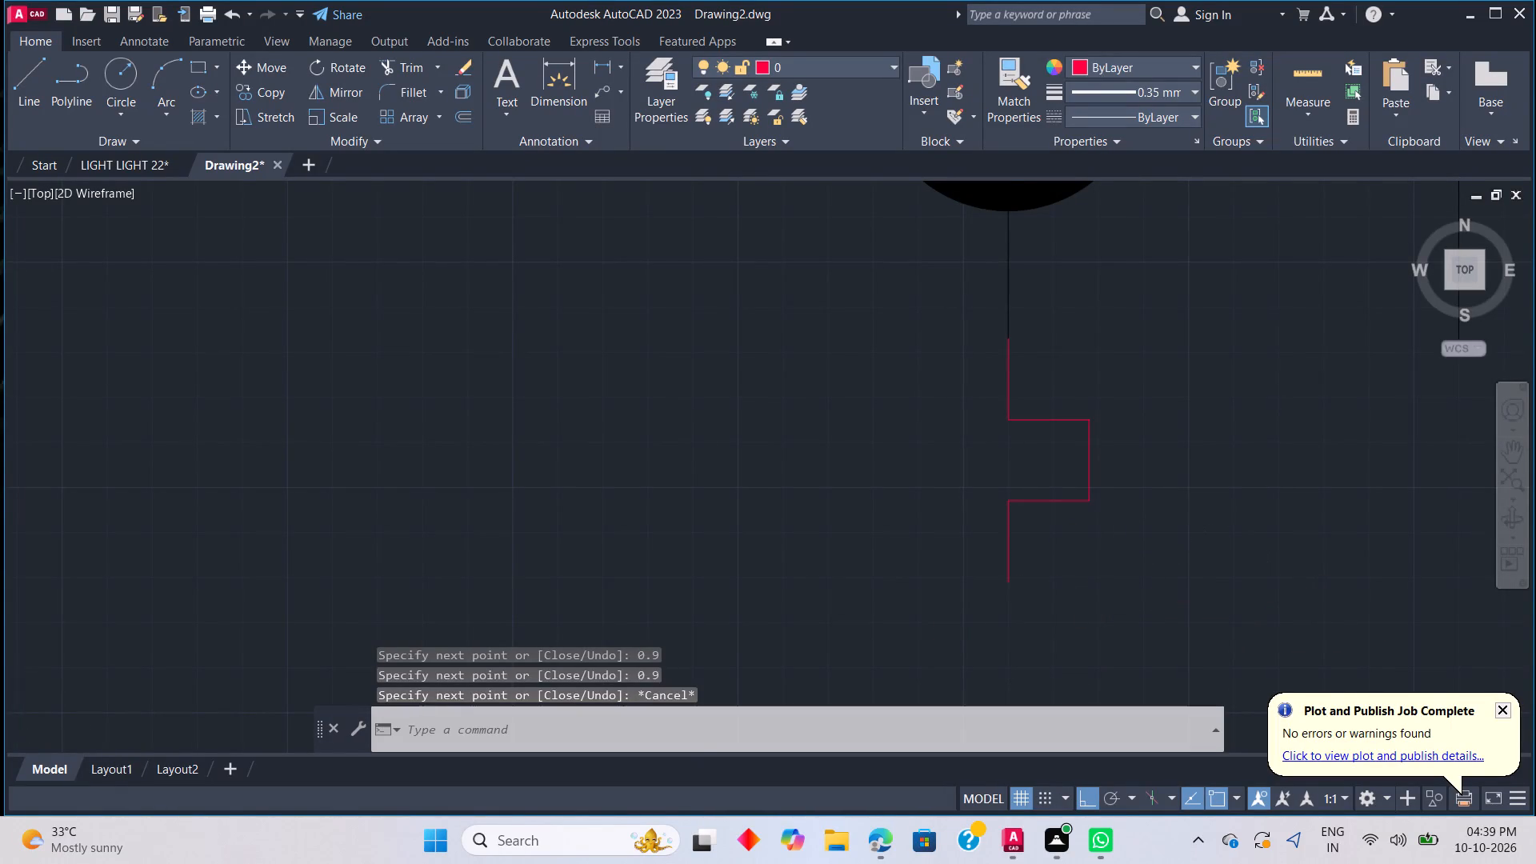
scroll(1269, 446, "down", 1)
middle_click_drag(1282, 458, 1044, 395)
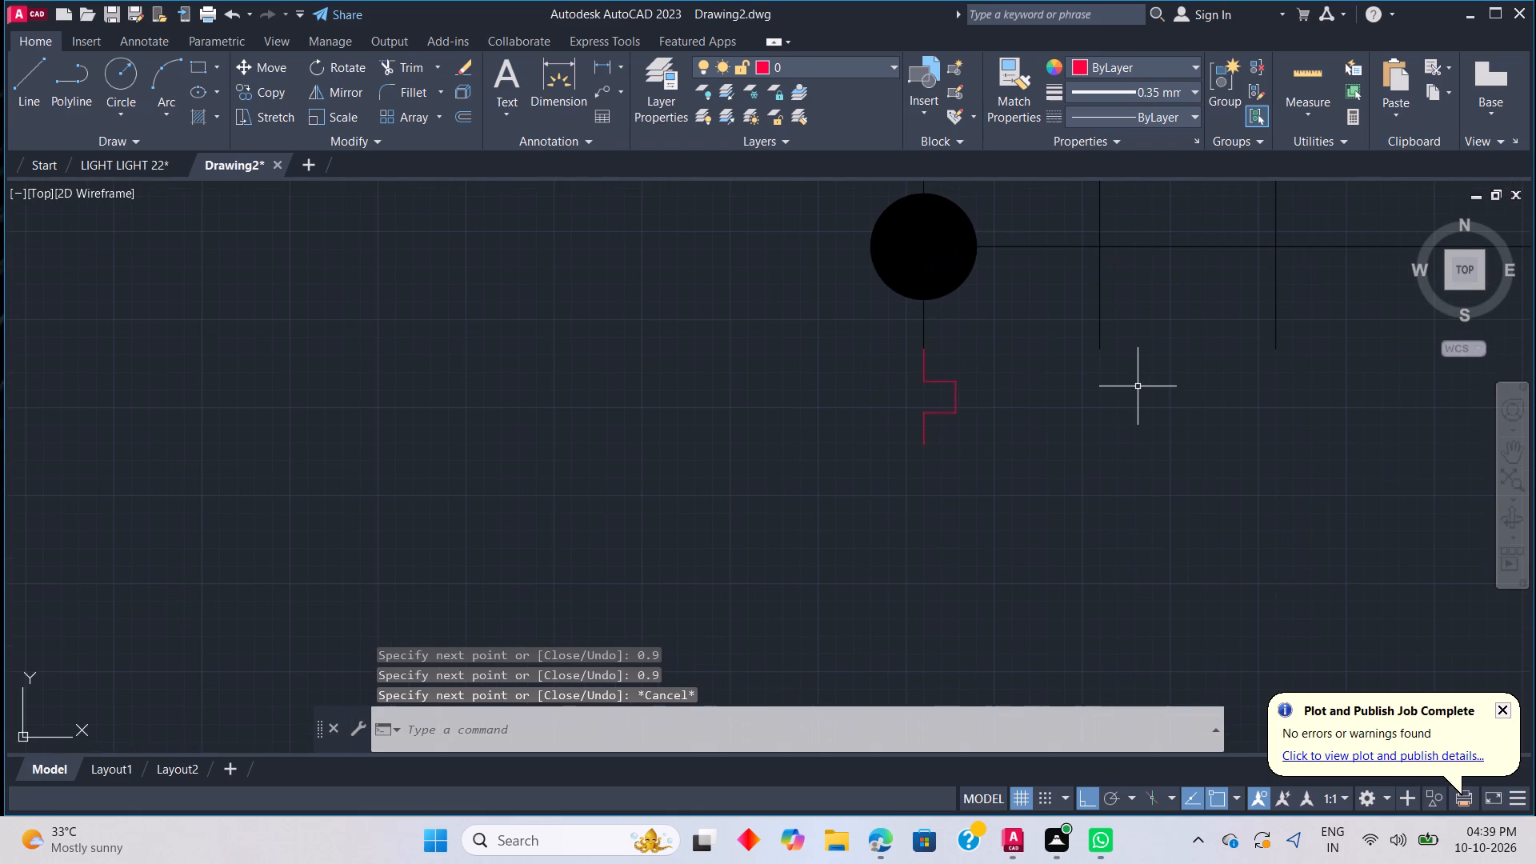
type("L")
key("space")
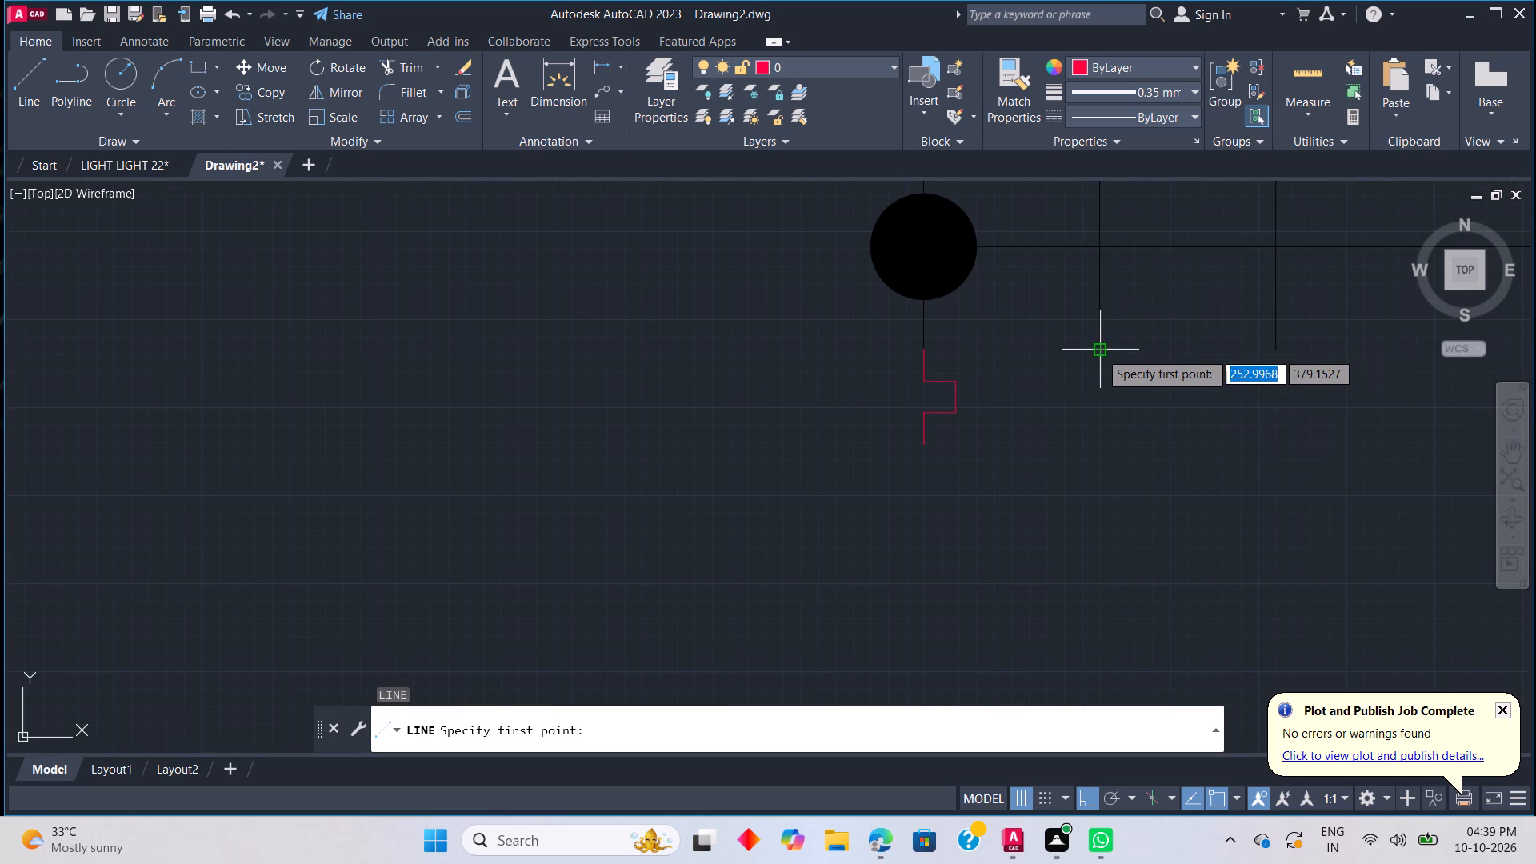
left_click(1099, 351)
type("0.9")
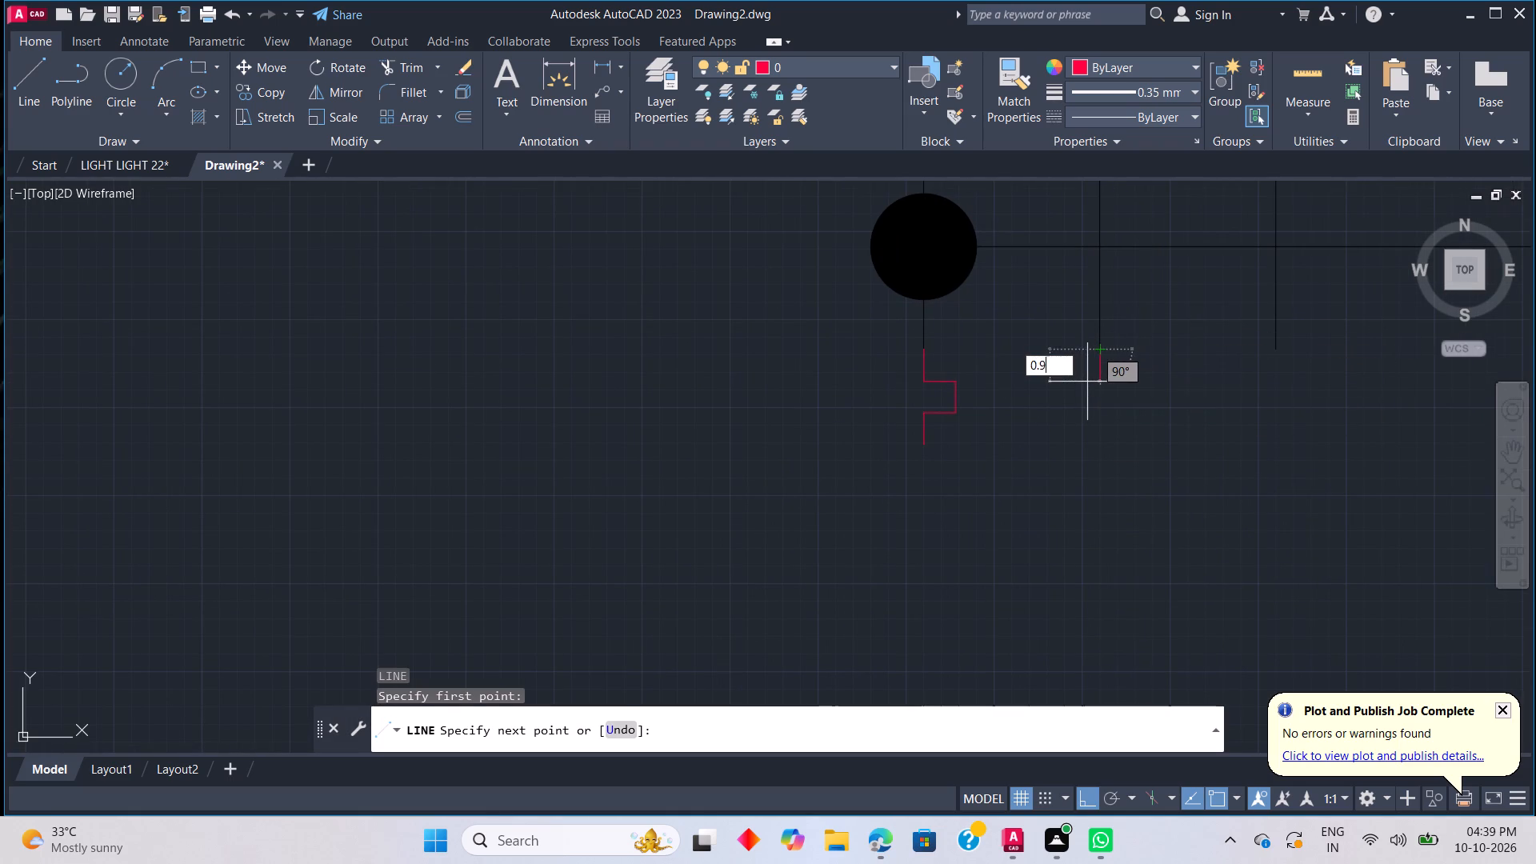
key("Return")
type("0.9")
key("Return")
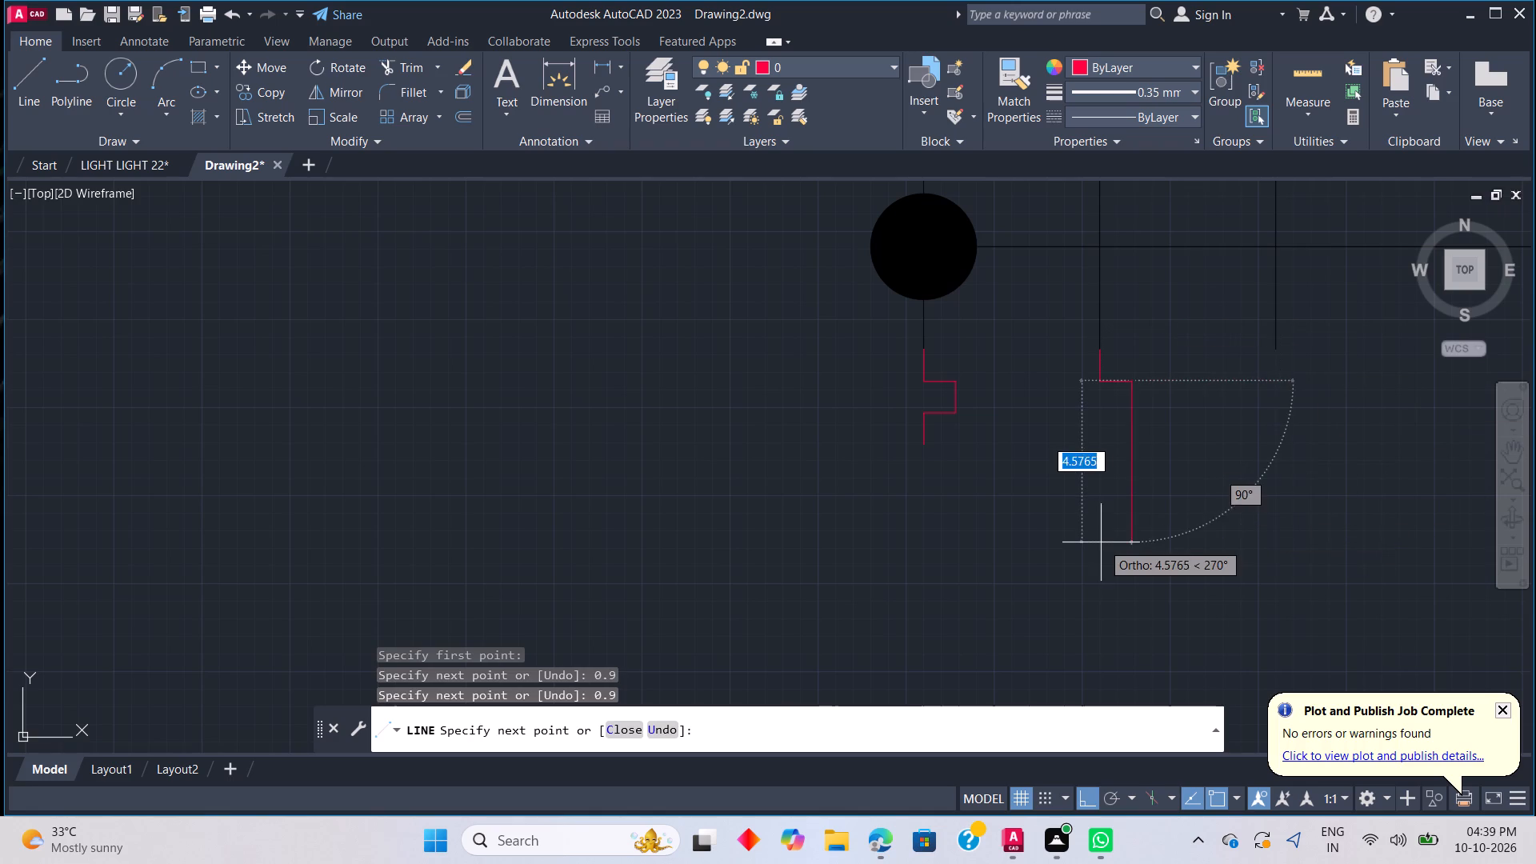
type("0.9")
key("Return")
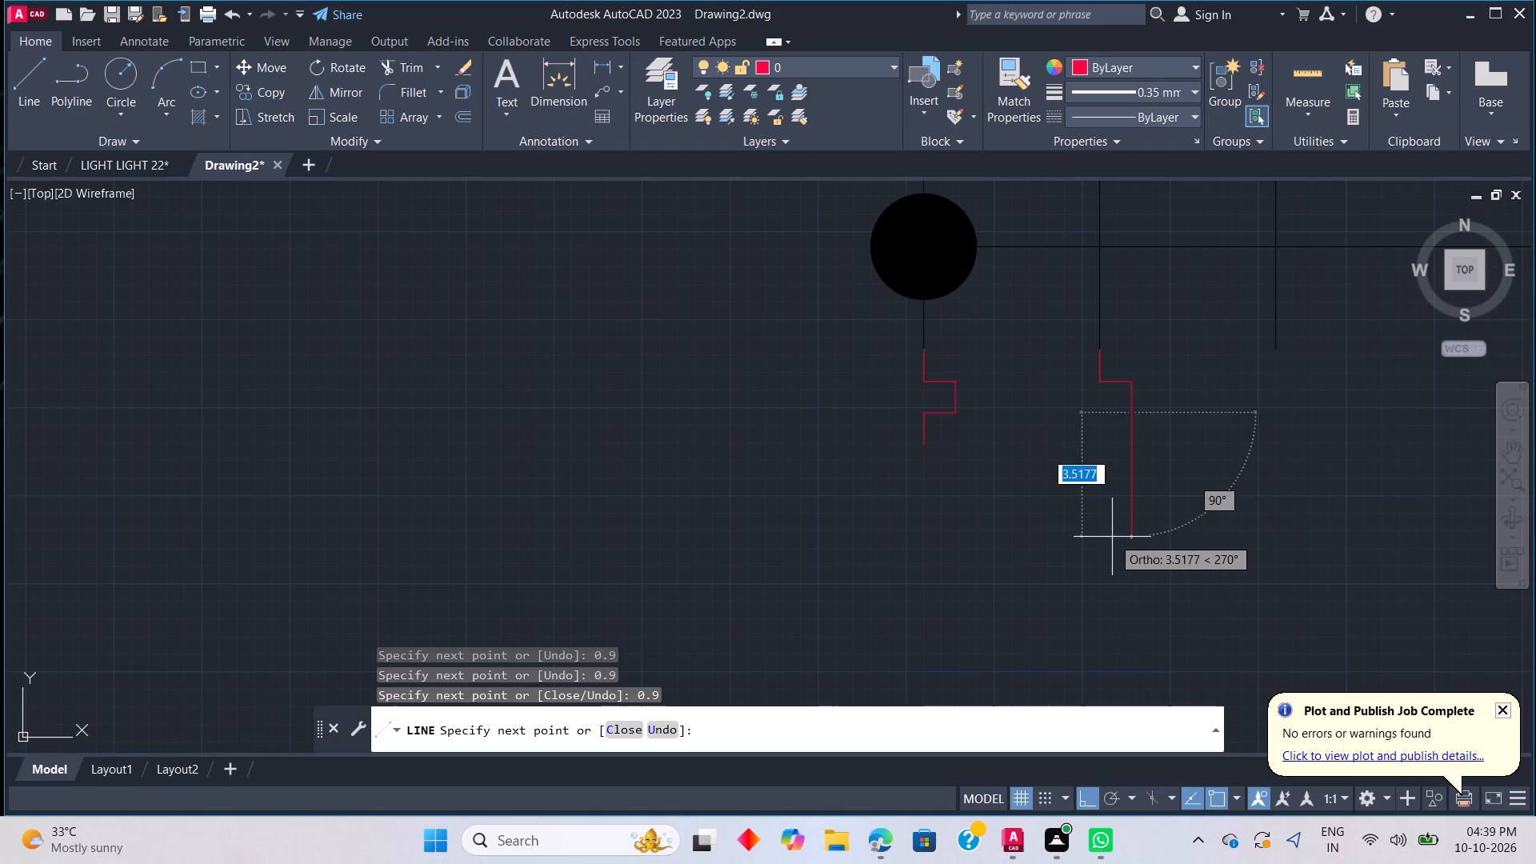
type("0.9")
key("Return")
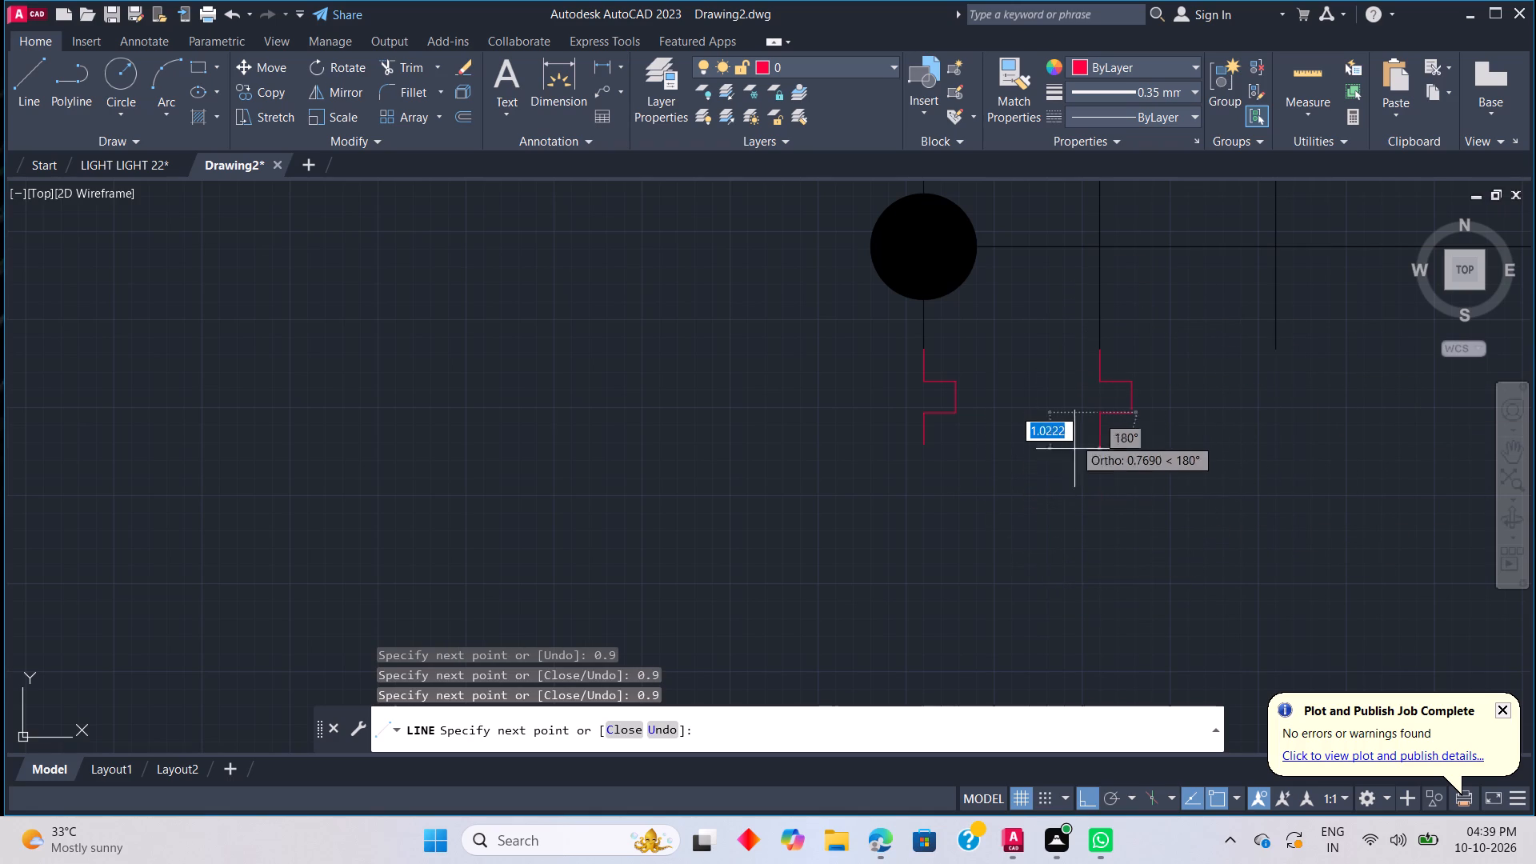
type("0.9")
key("Return")
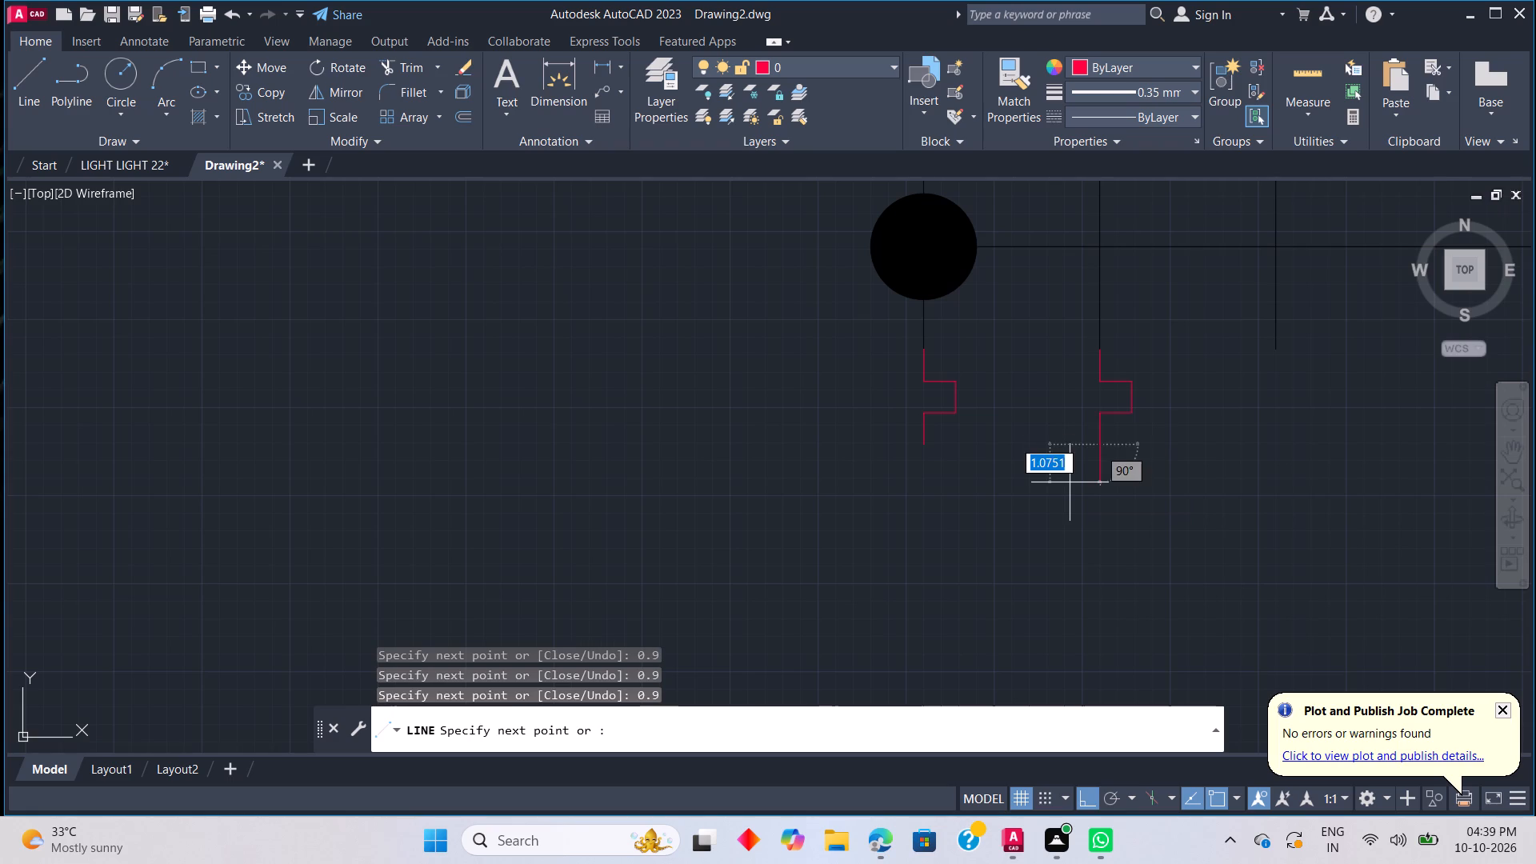
key("Escape")
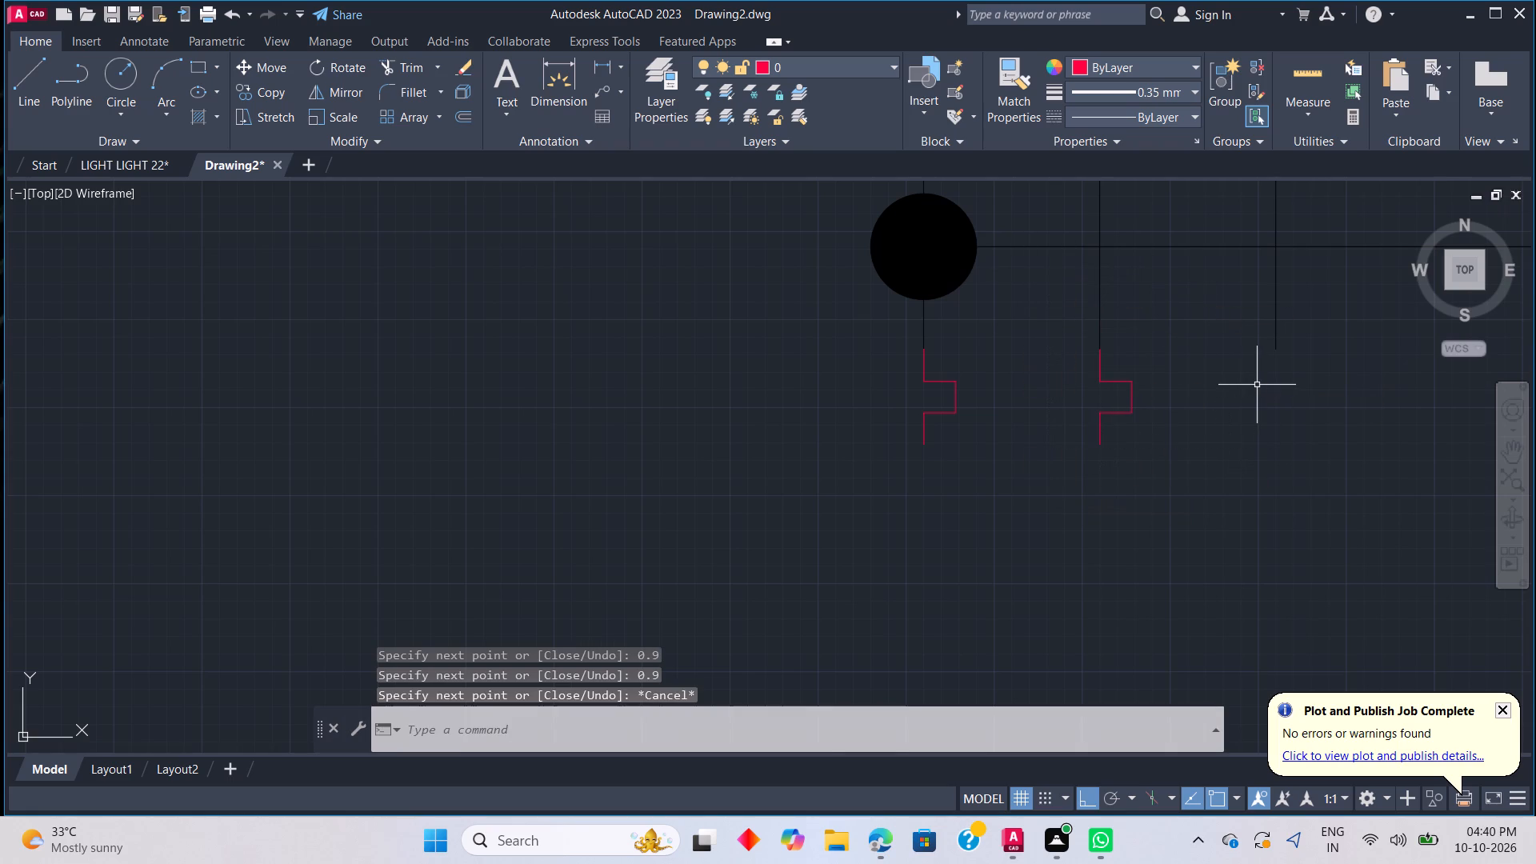
Draw the same stepped symbol at the rightmost bus line's lower end with five 0.9 segments: down, outward, down, back, and down.
type("L")
key("space")
left_click(1274, 352)
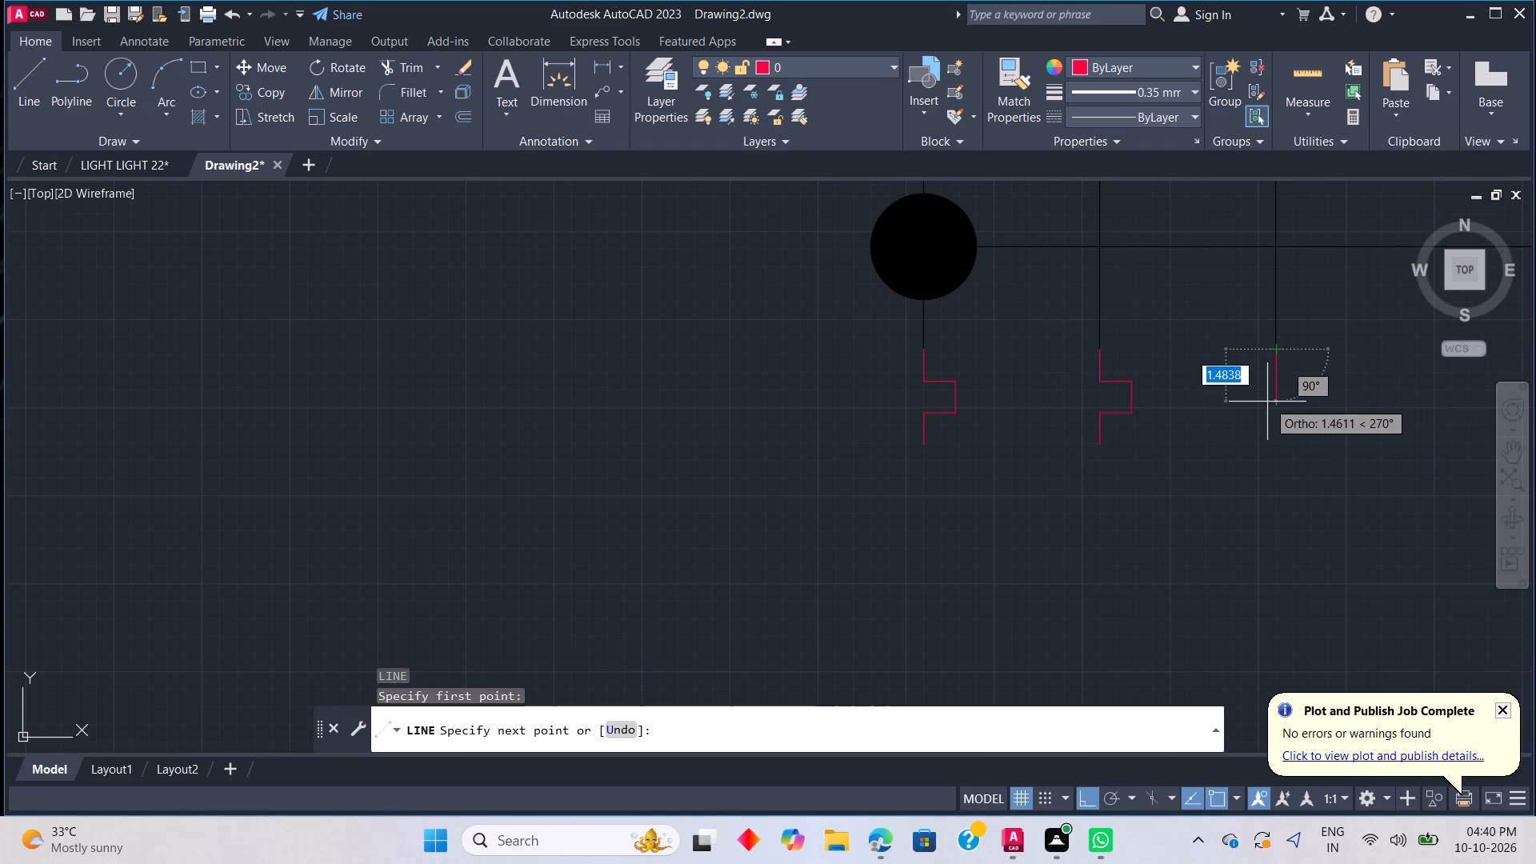
type("0.9")
key("Return")
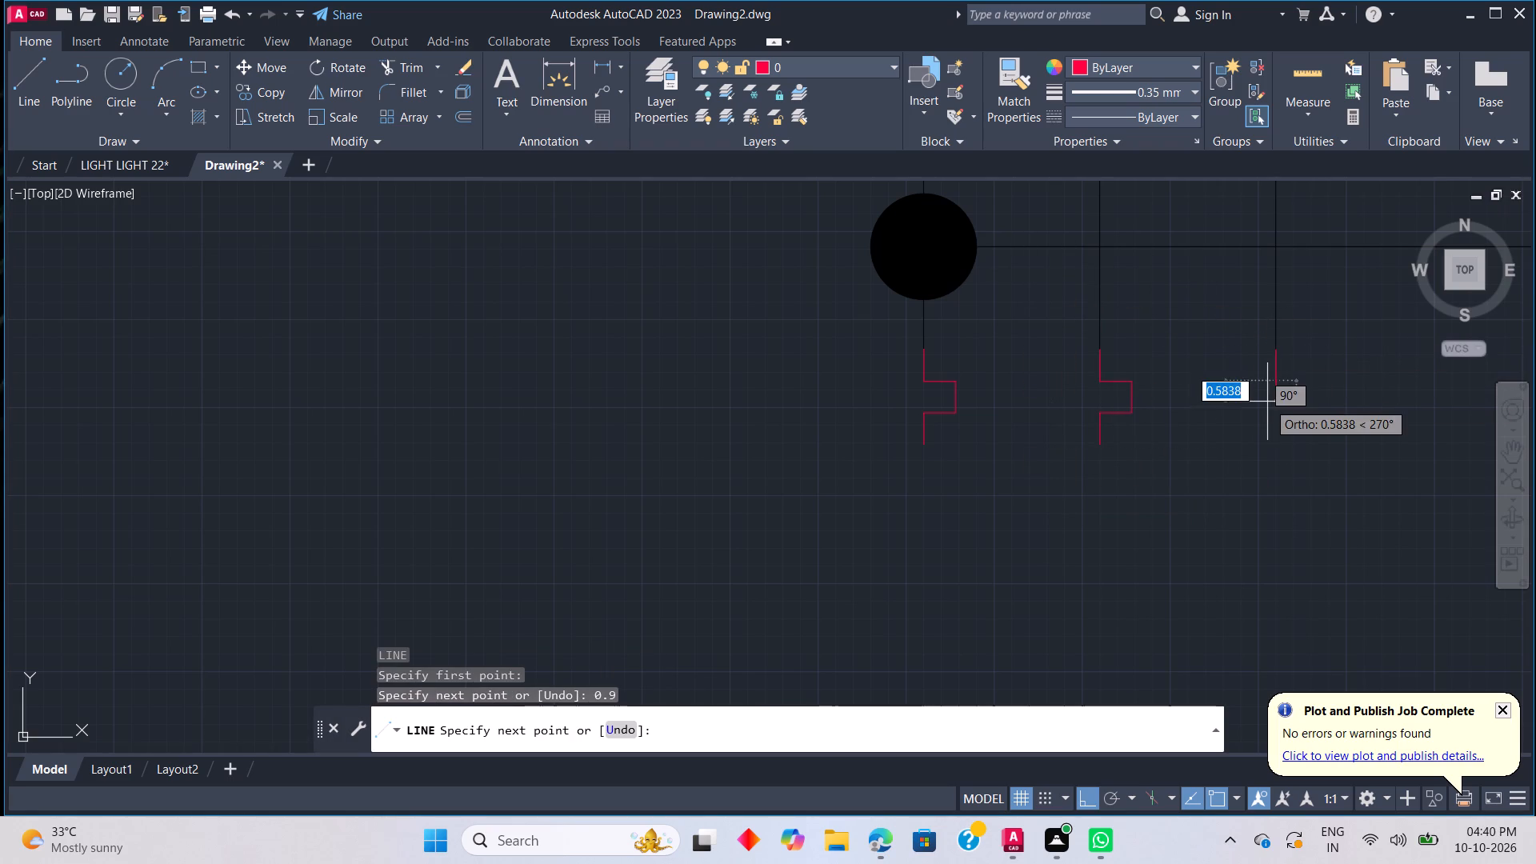
type("0.9")
key("Return")
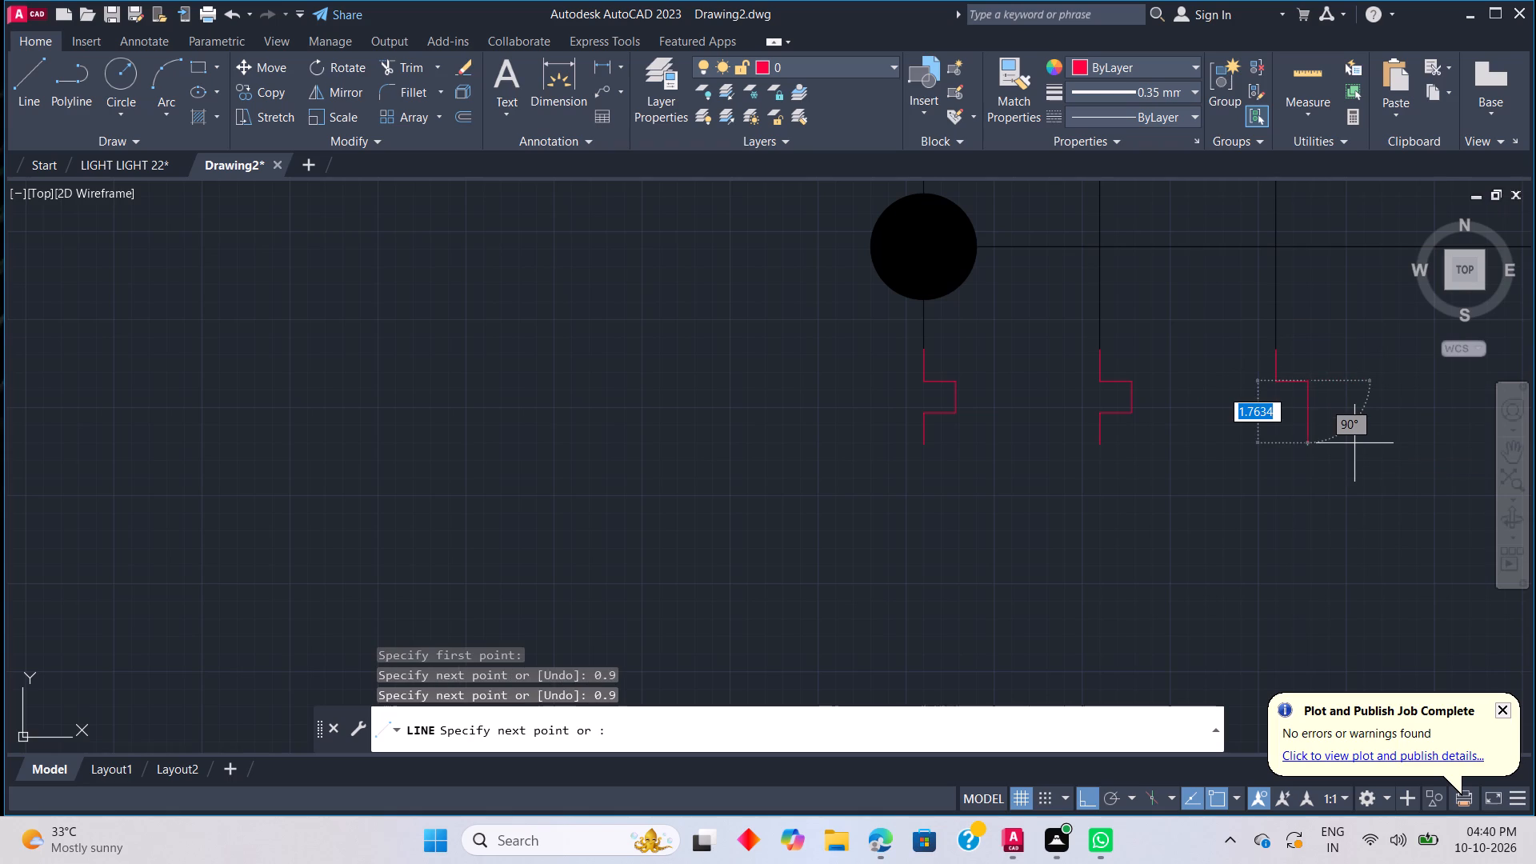
type("0.9")
key("Return")
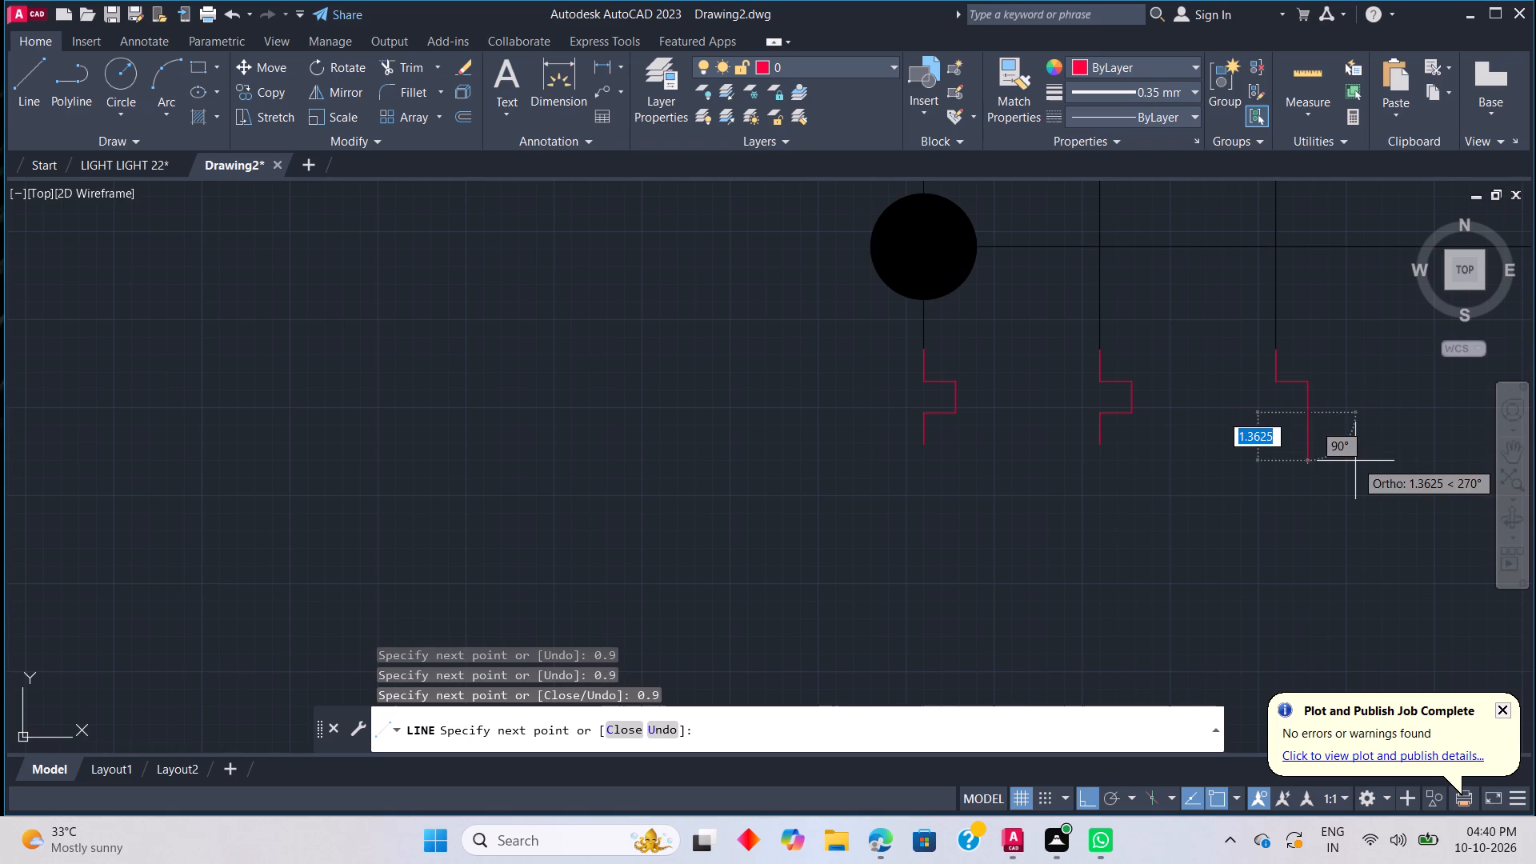
type("00*9")
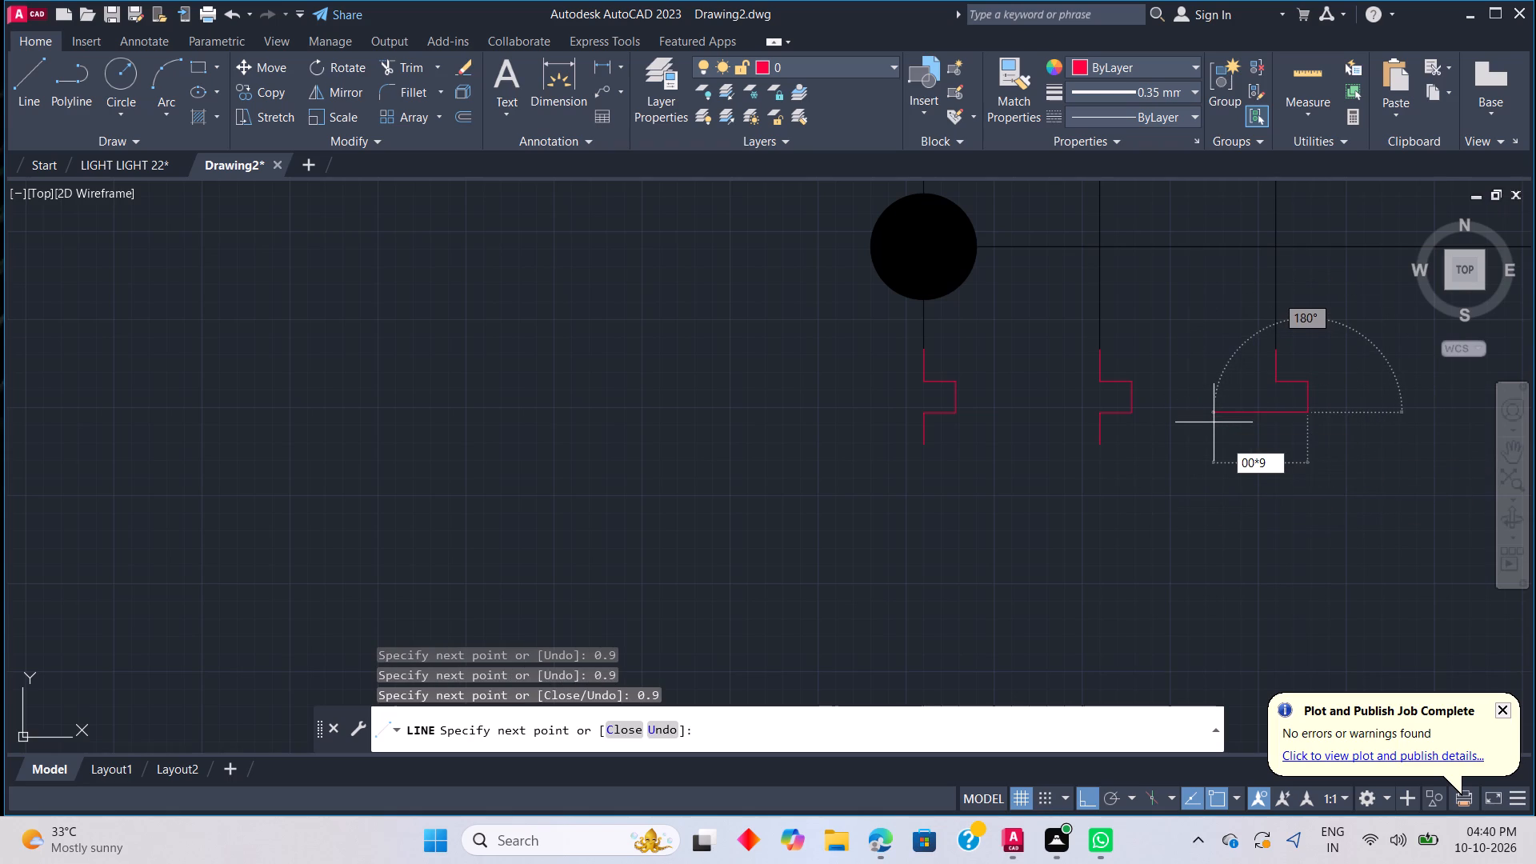
key("BackSpace")
key("BackSpace")
key("BackSpace")
key("BackSpace")
key("BackSpace")
type("0.9")
key("Return")
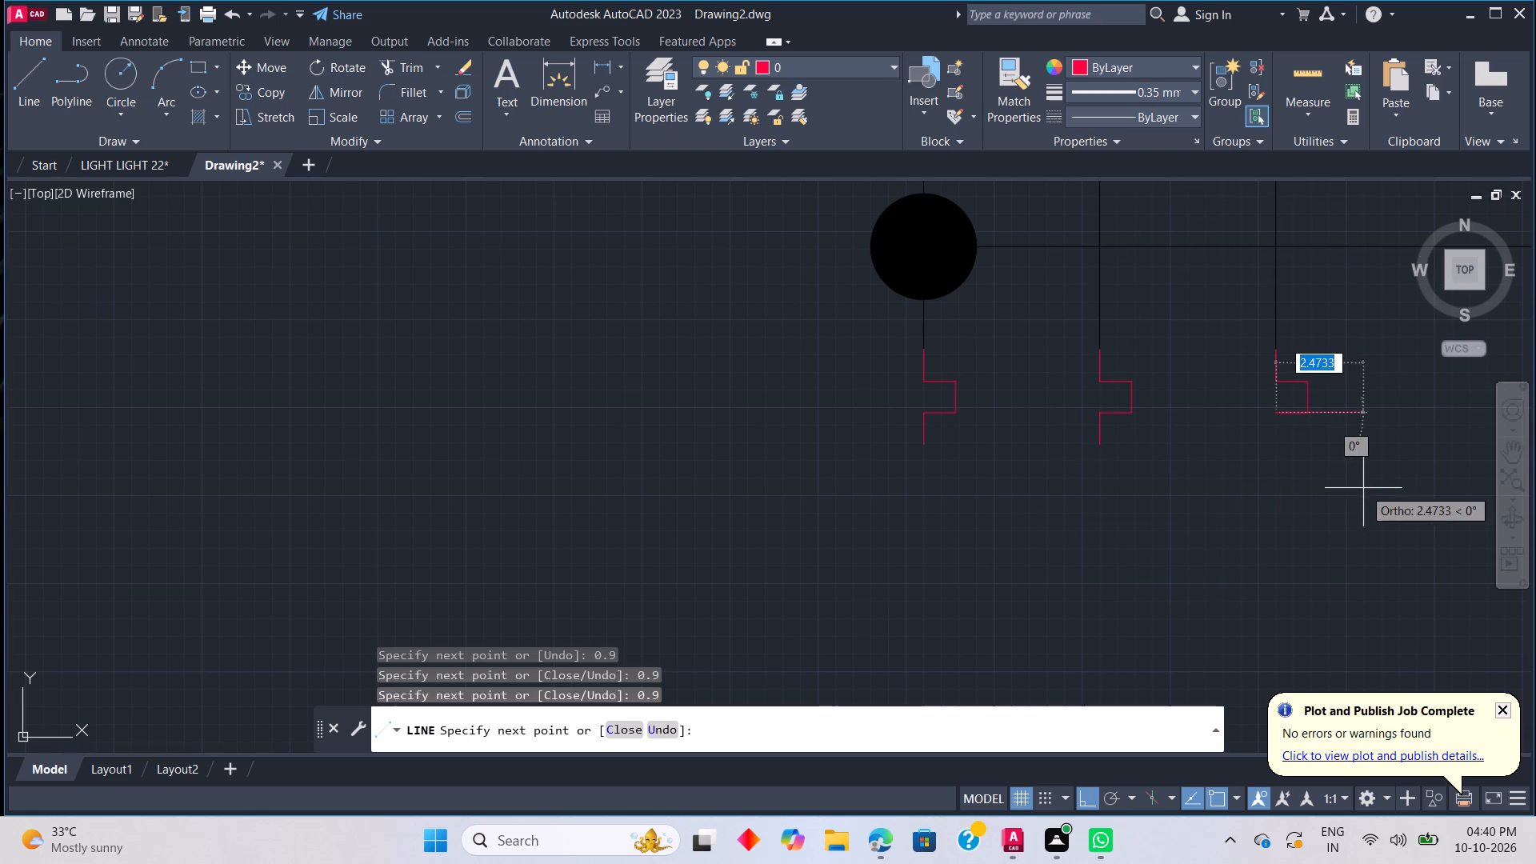
type("0.9")
key("Return")
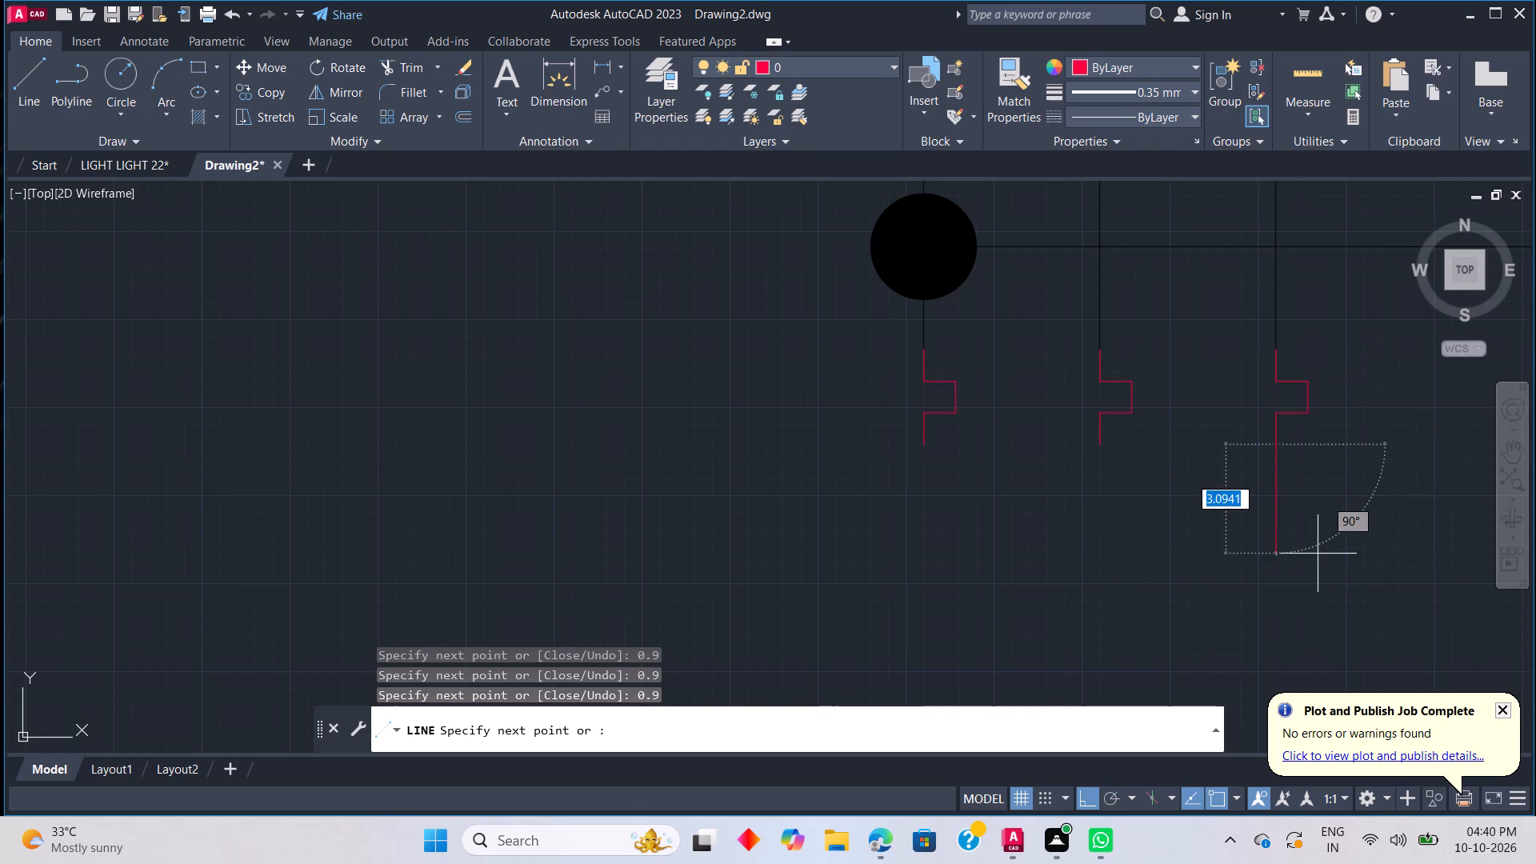
key("Escape")
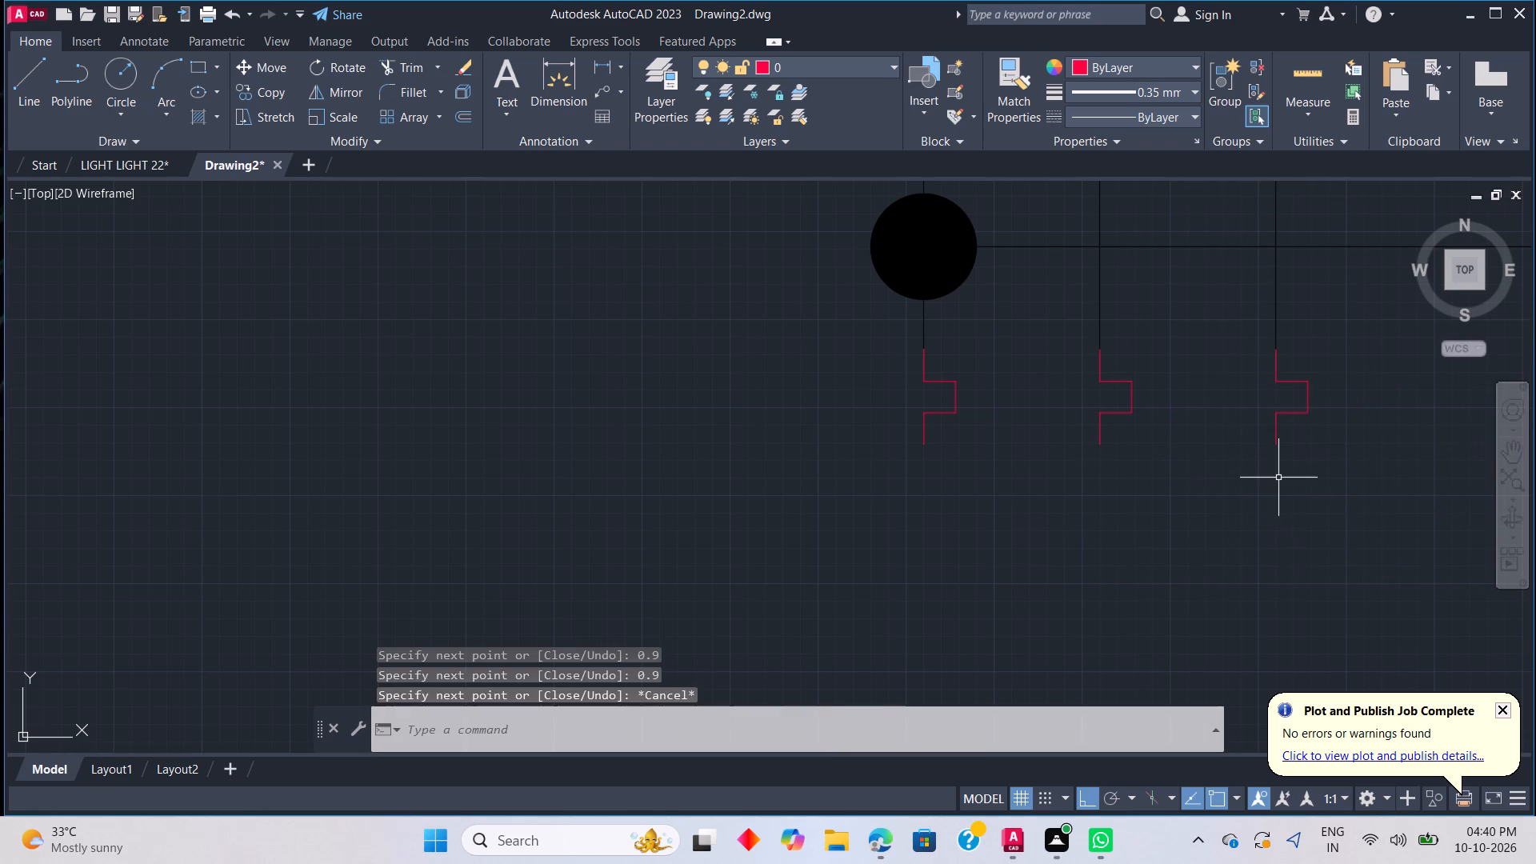
Regenerate the drawing and draw a rectangle about 12.06 by 2.69 enclosing the three stepped symbols.
key("r")
key("e")
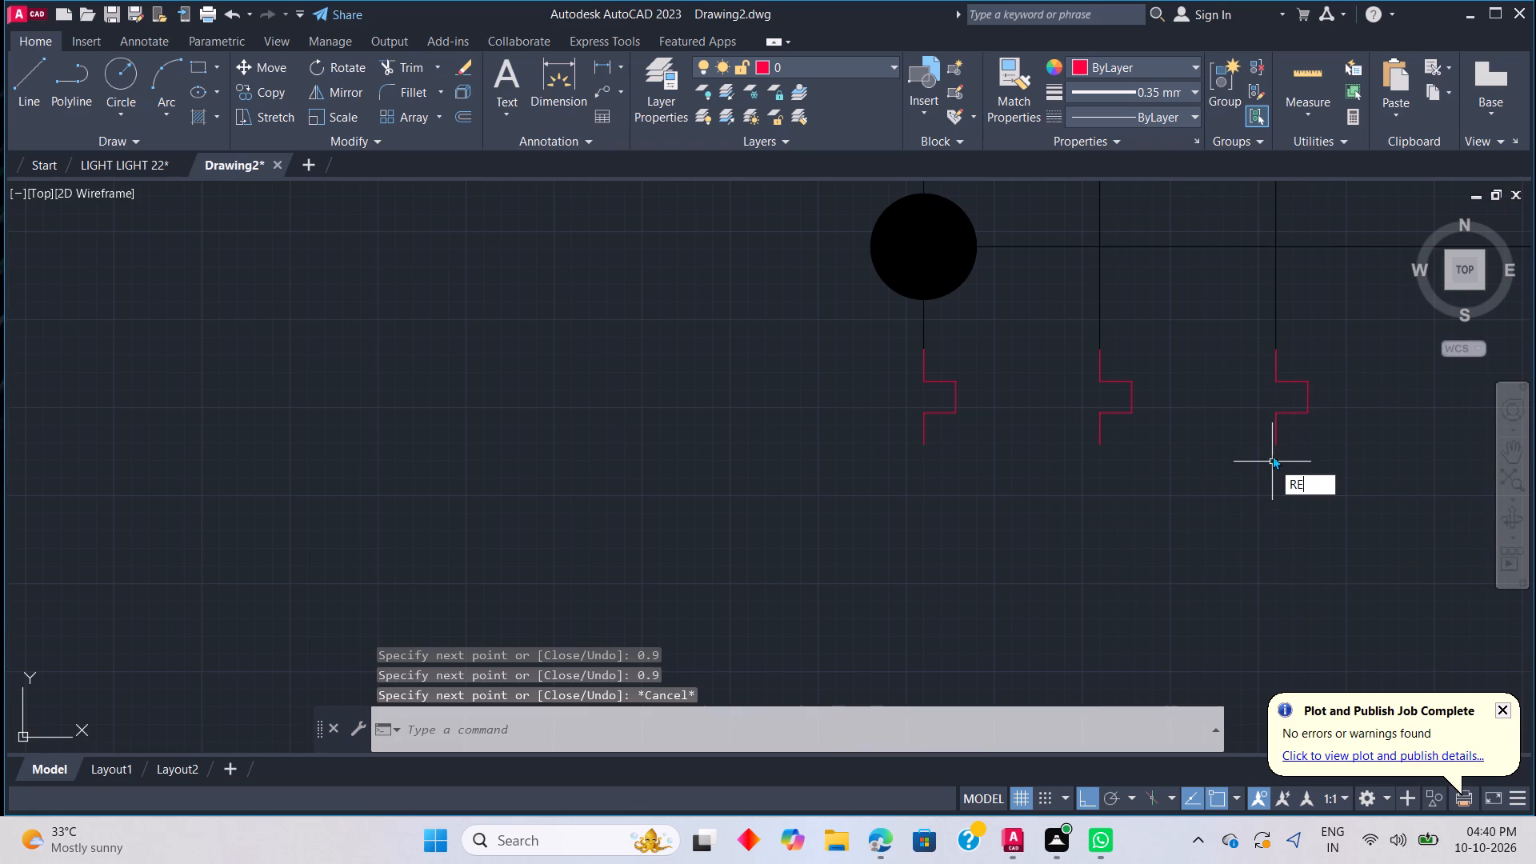
key("space")
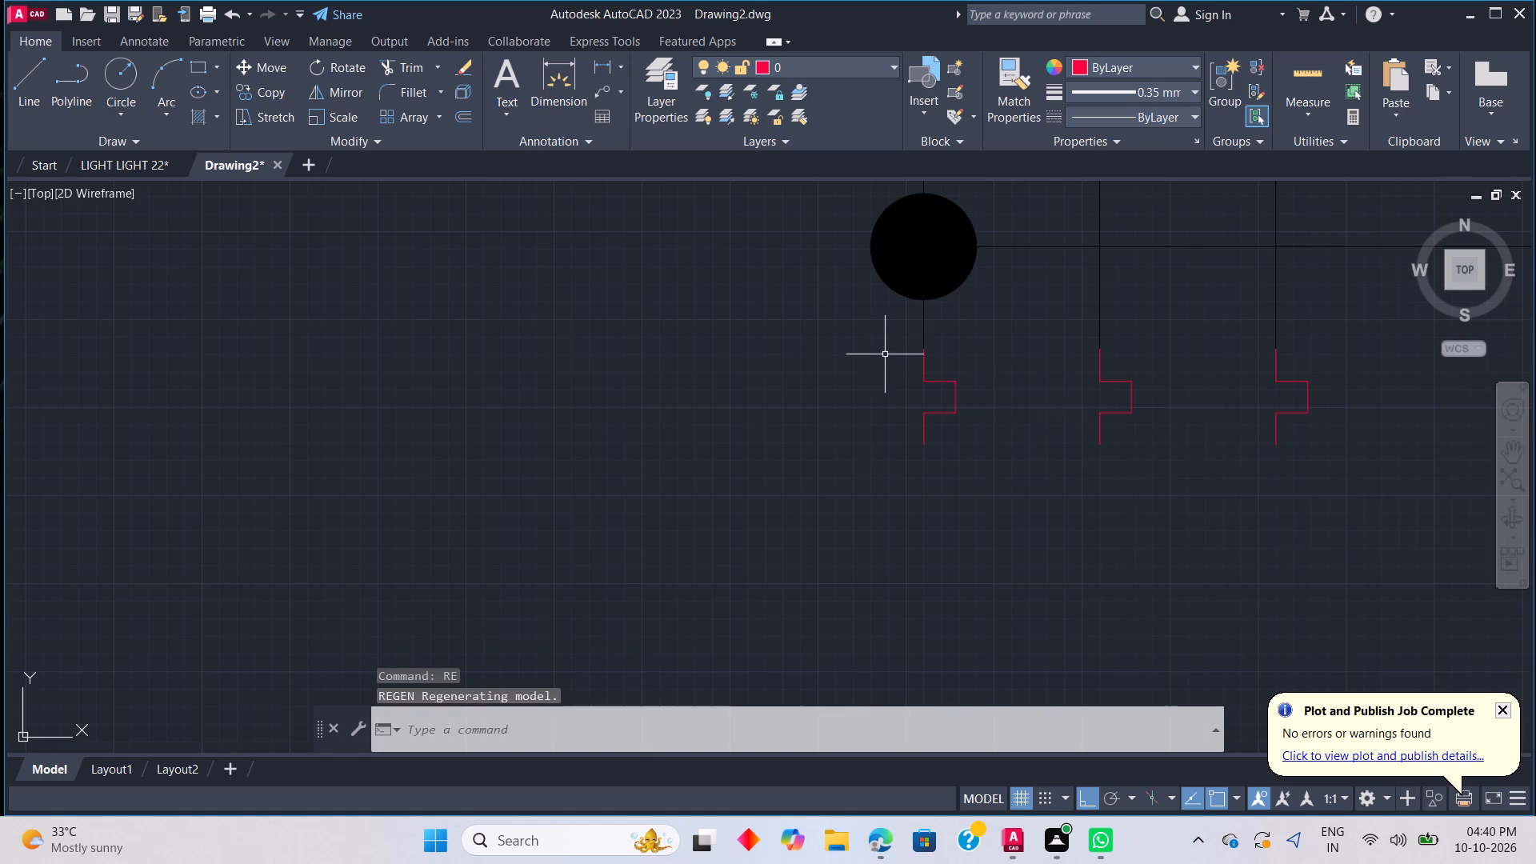
type("RE")
type("C")
key("space")
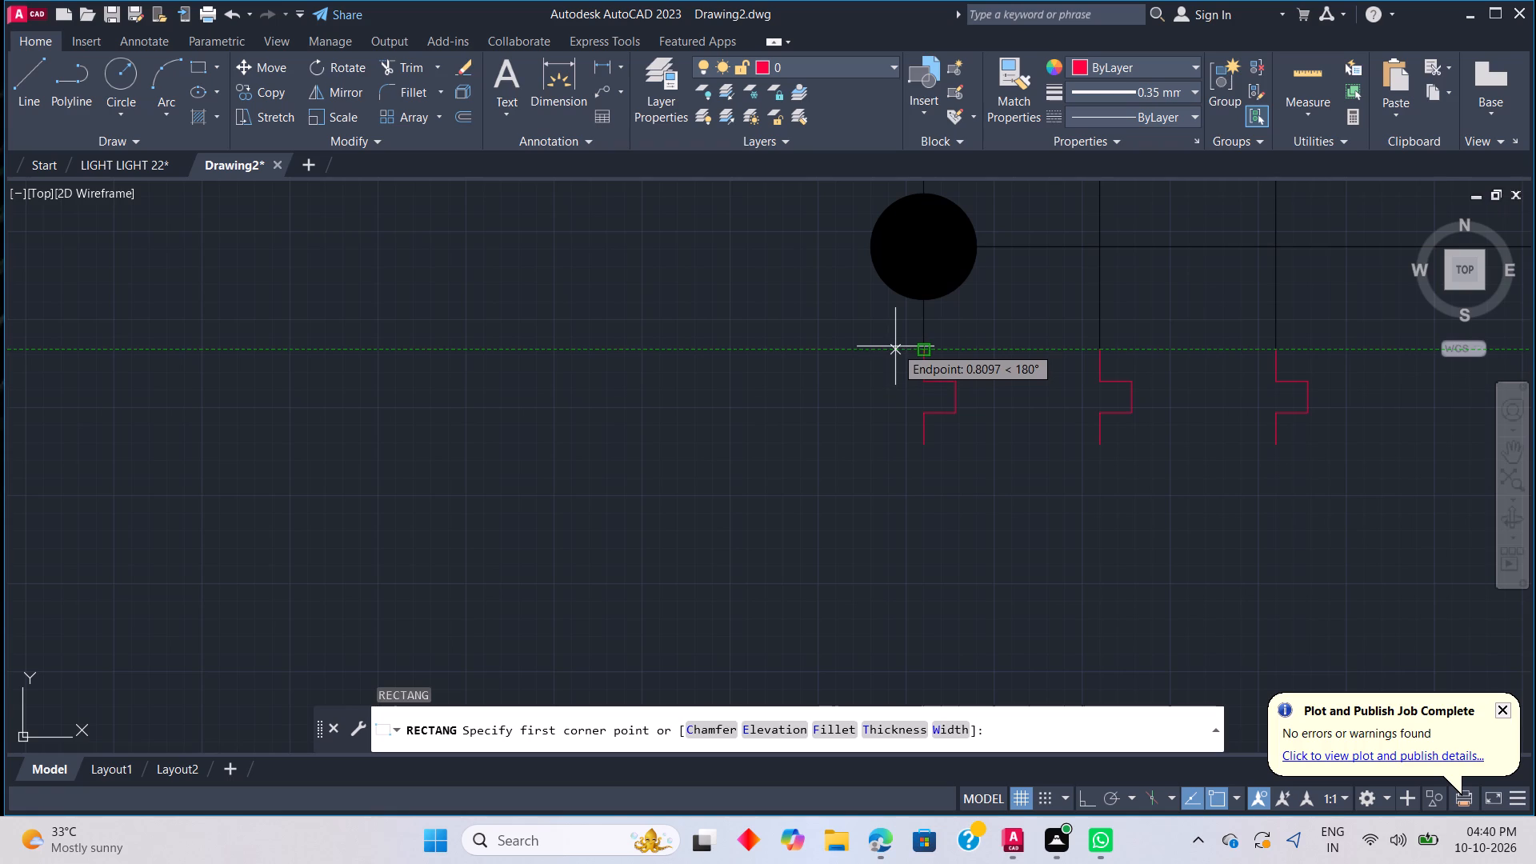
left_click(895, 346)
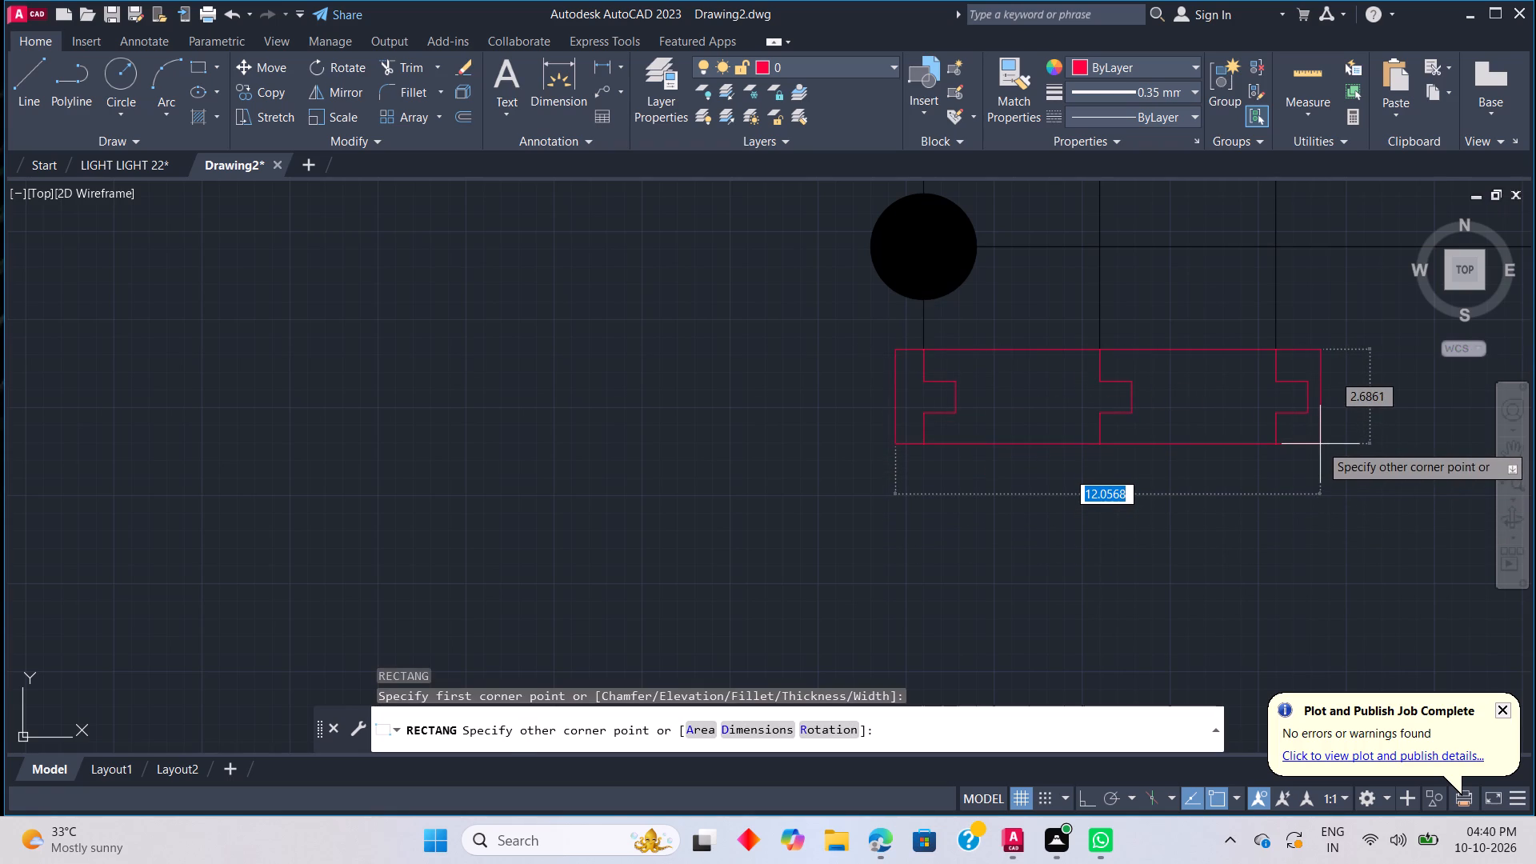
left_click(1320, 444)
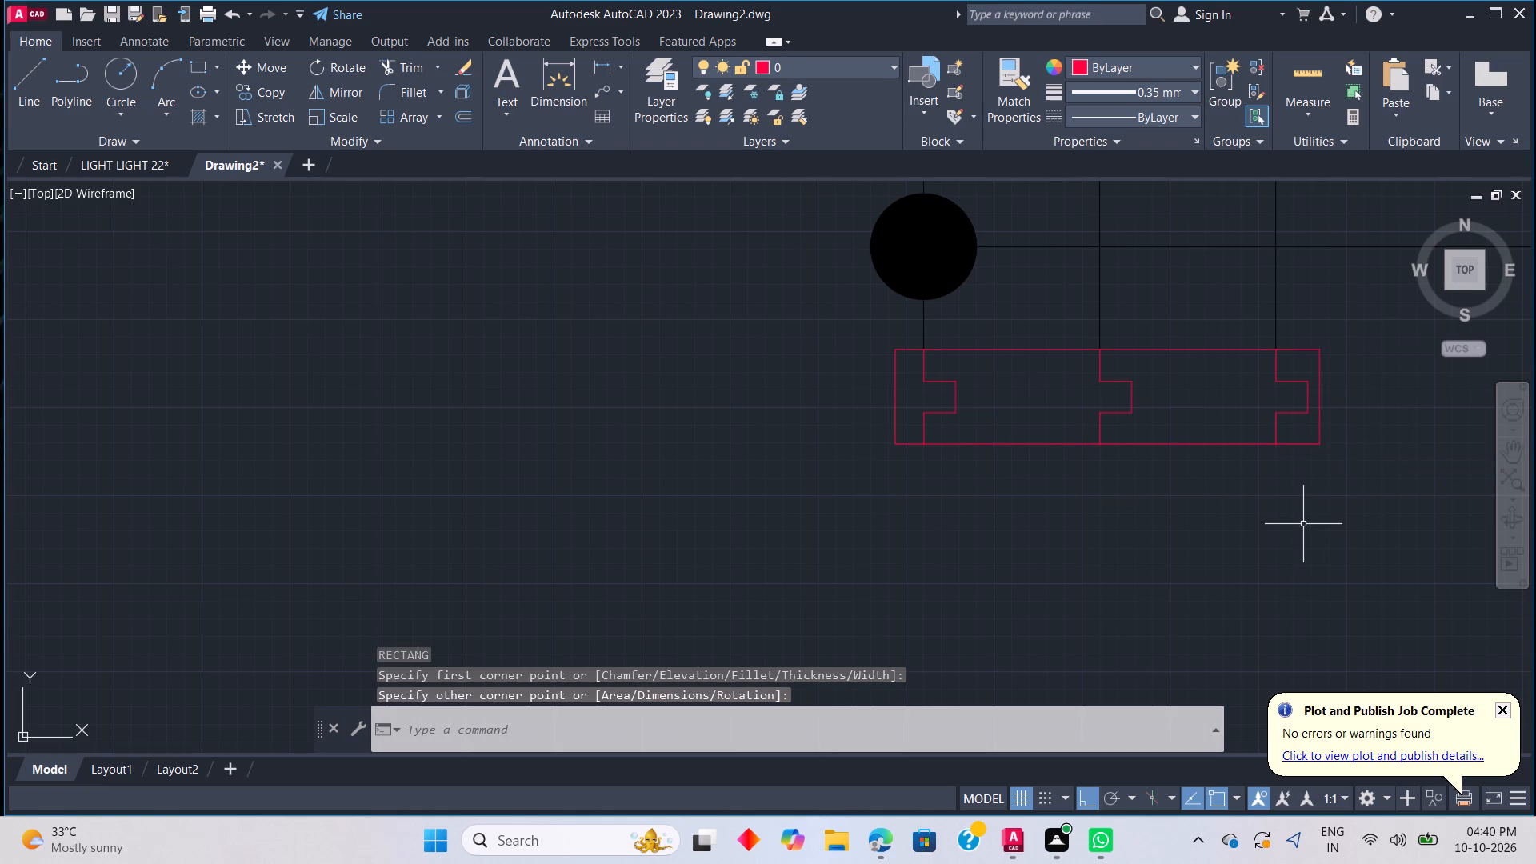
key("Escape")
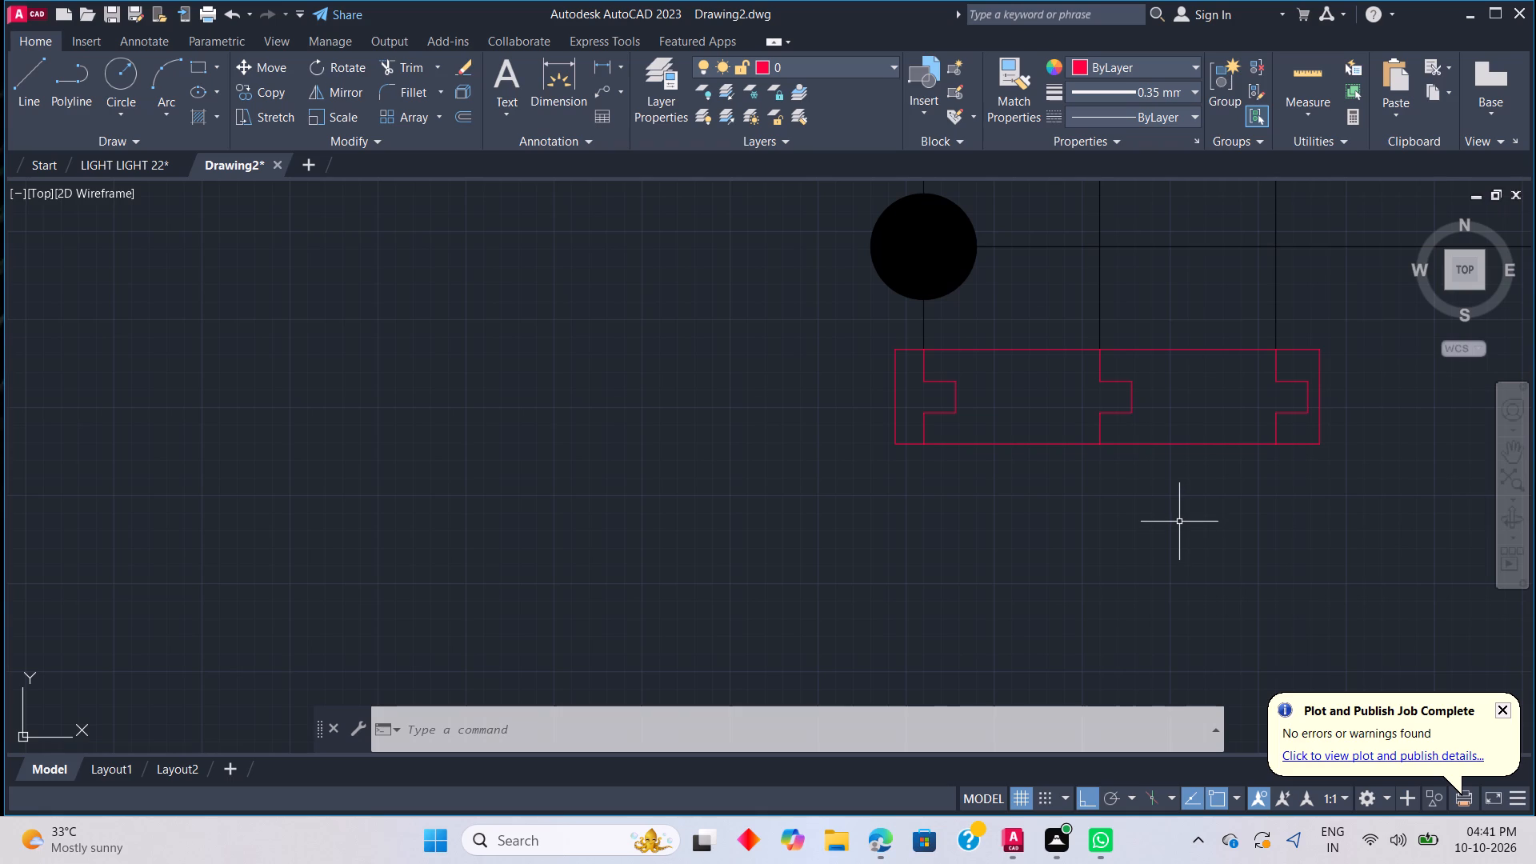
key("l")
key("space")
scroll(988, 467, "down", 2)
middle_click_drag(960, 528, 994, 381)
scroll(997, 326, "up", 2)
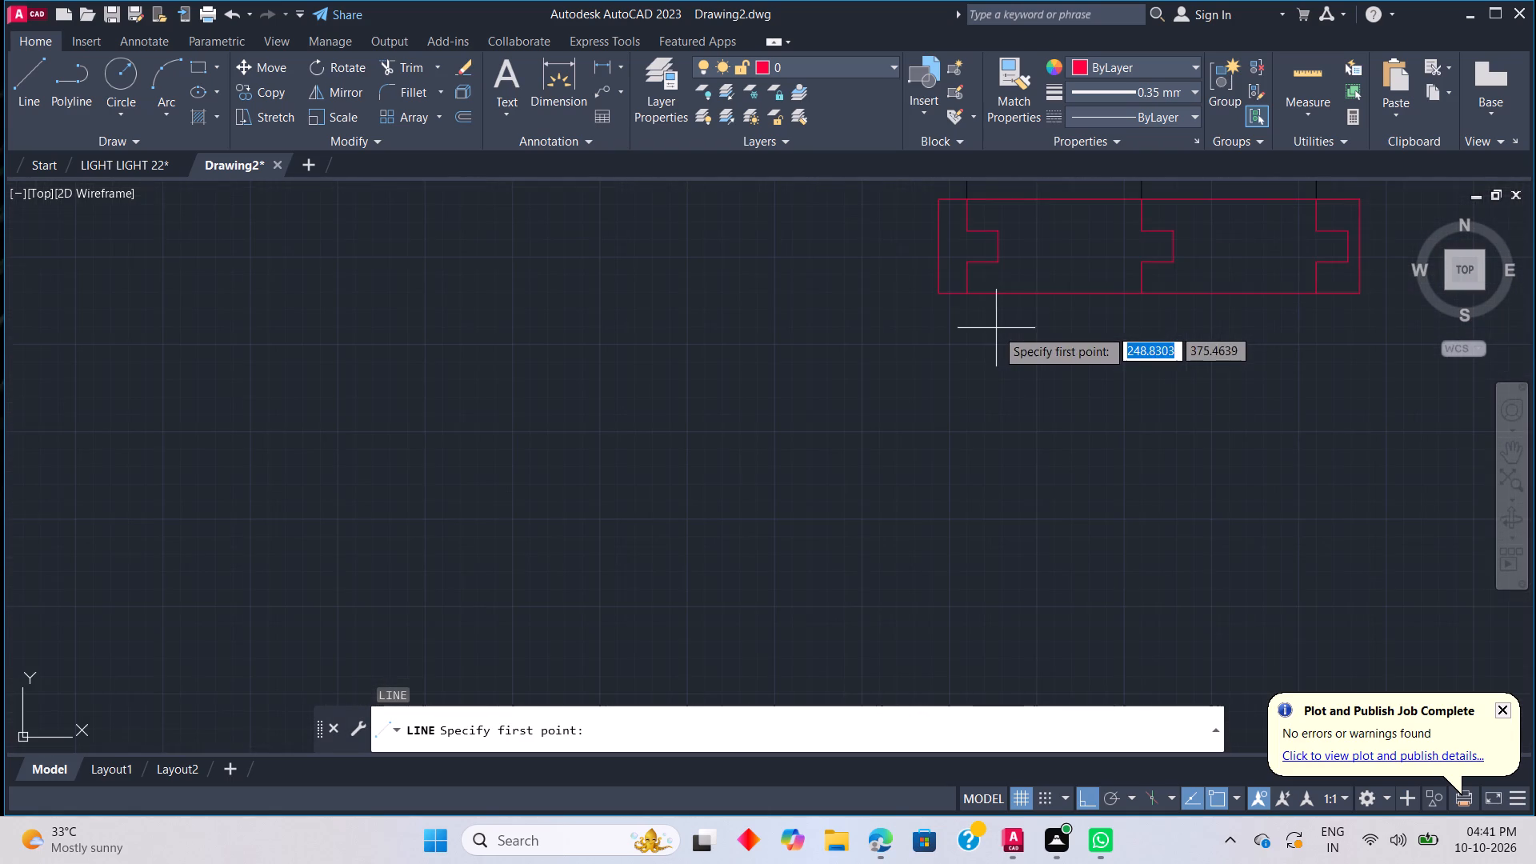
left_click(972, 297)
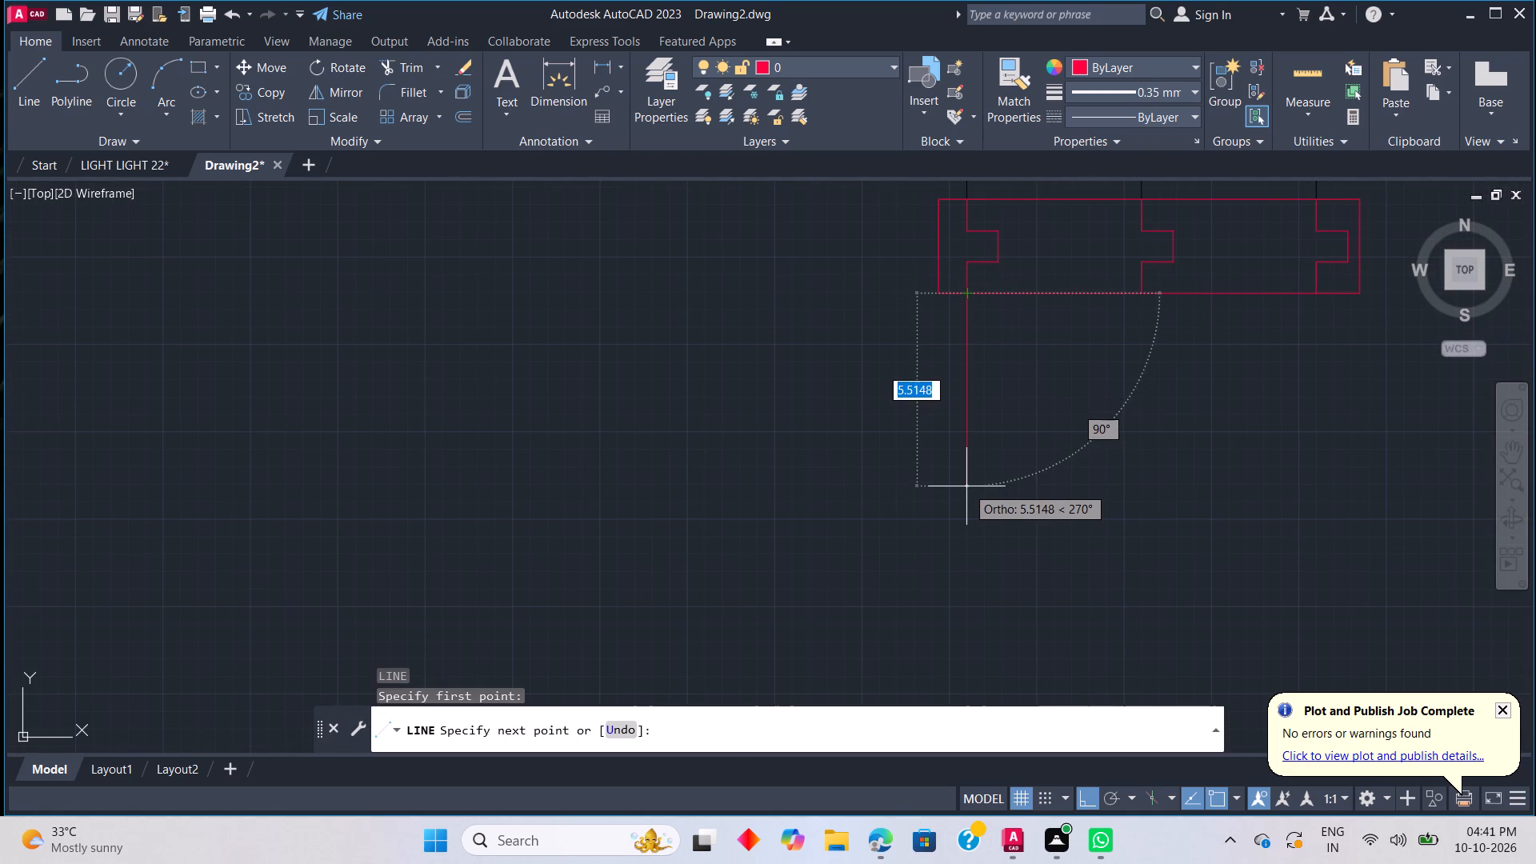
On Layer1, draw a line from the leftmost symbol's lower end 0.9 down, 10 across, and up to the rightmost symbol's lower leg.
left_click(874, 60)
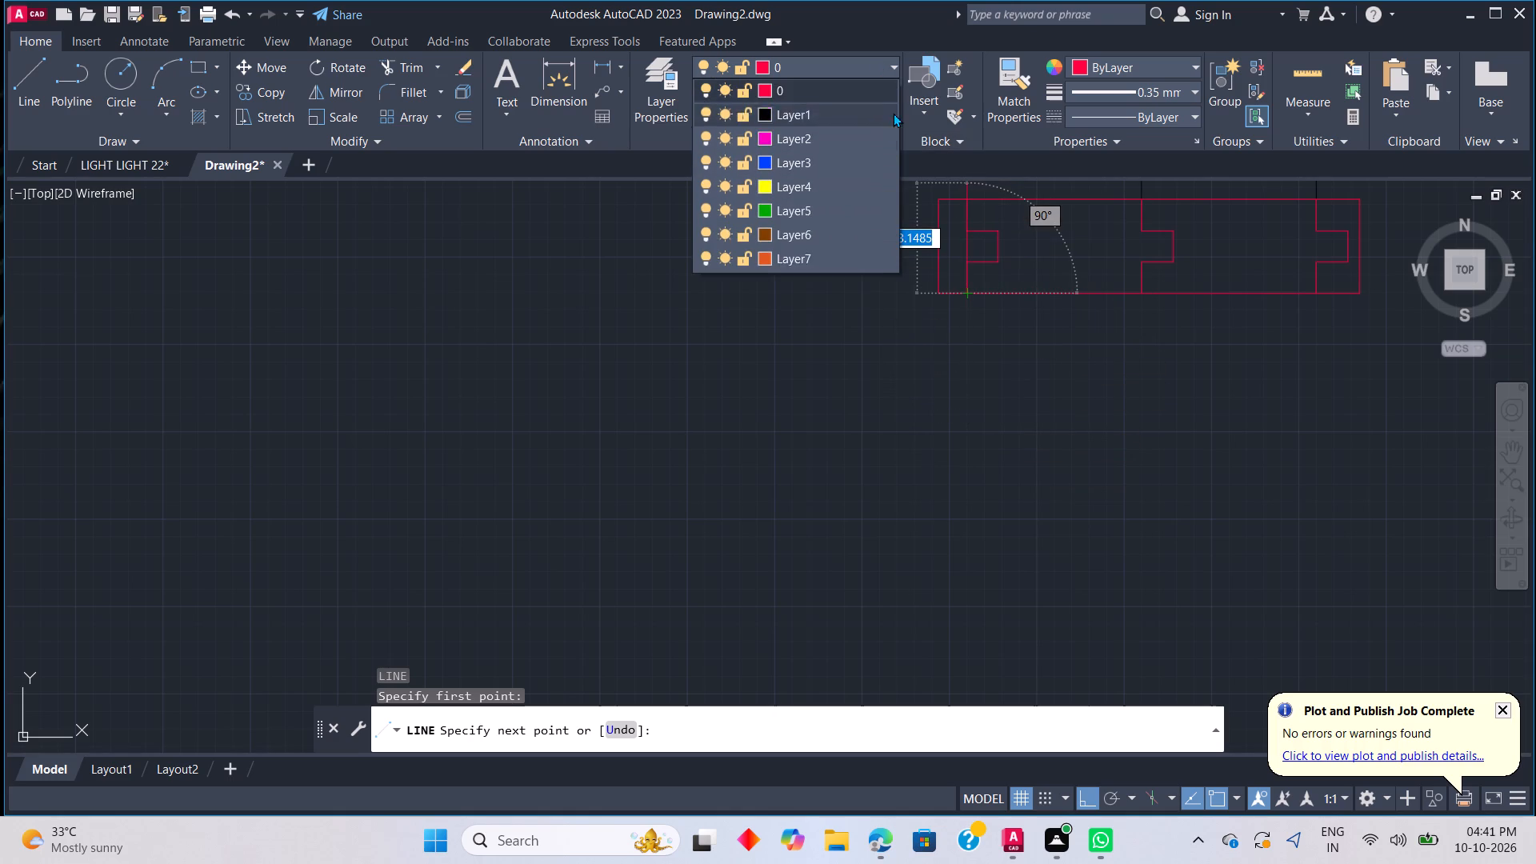
left_click(887, 111)
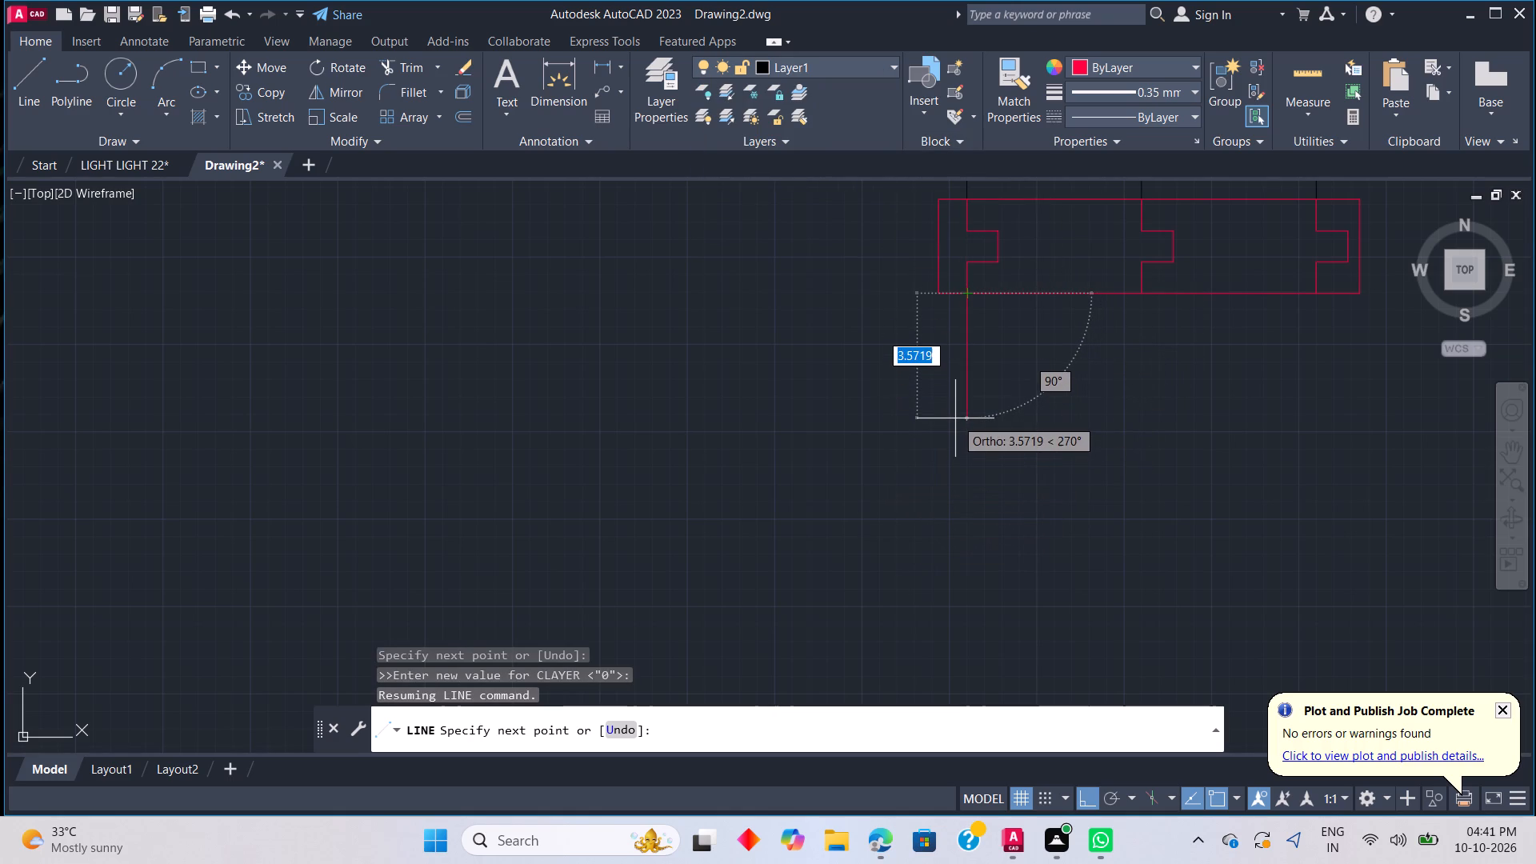
key("Escape")
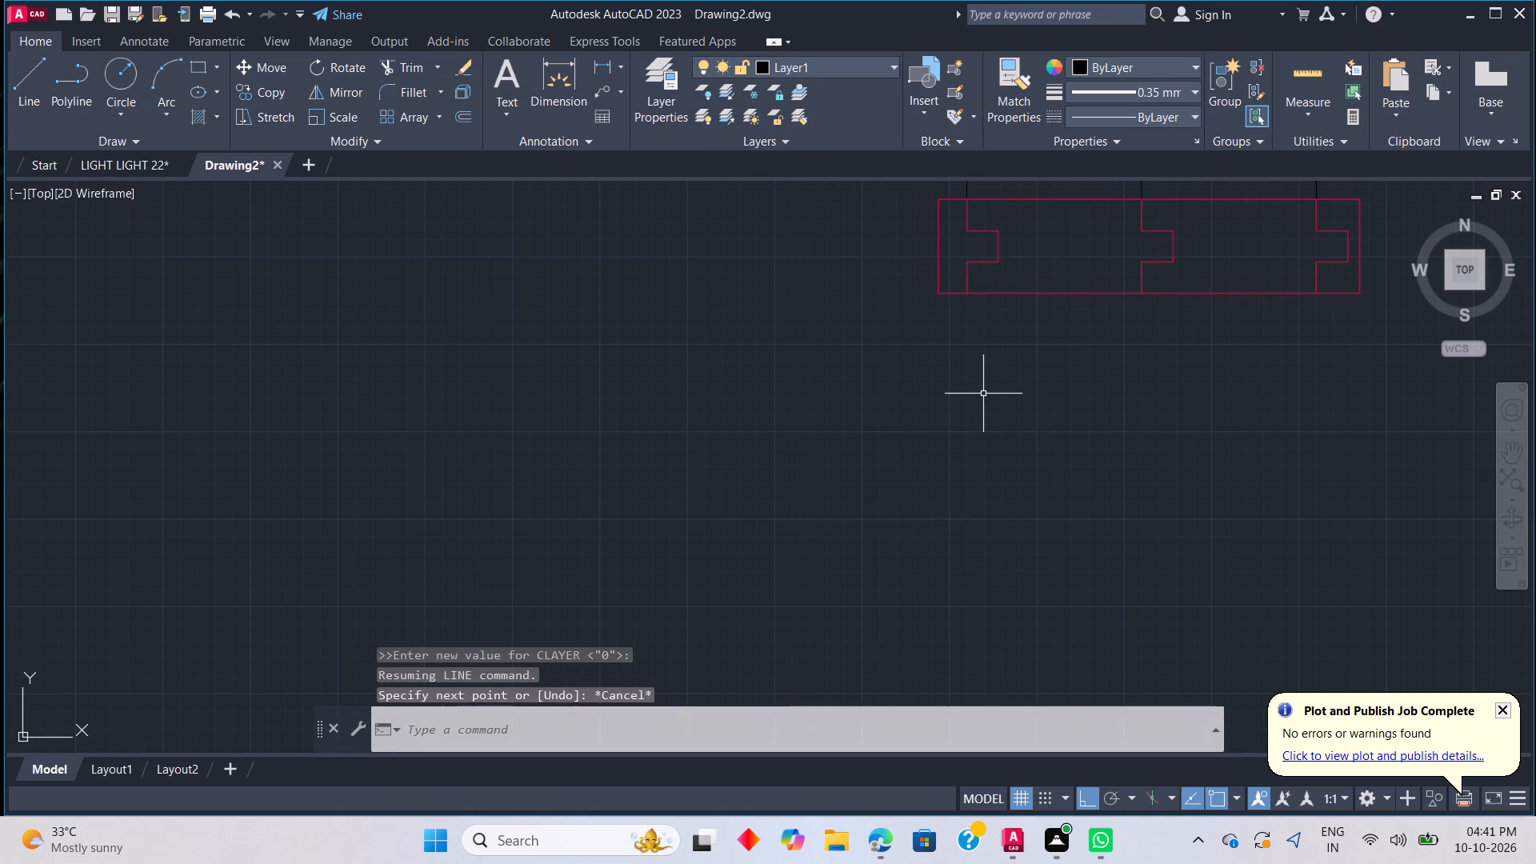
type("L")
key("space")
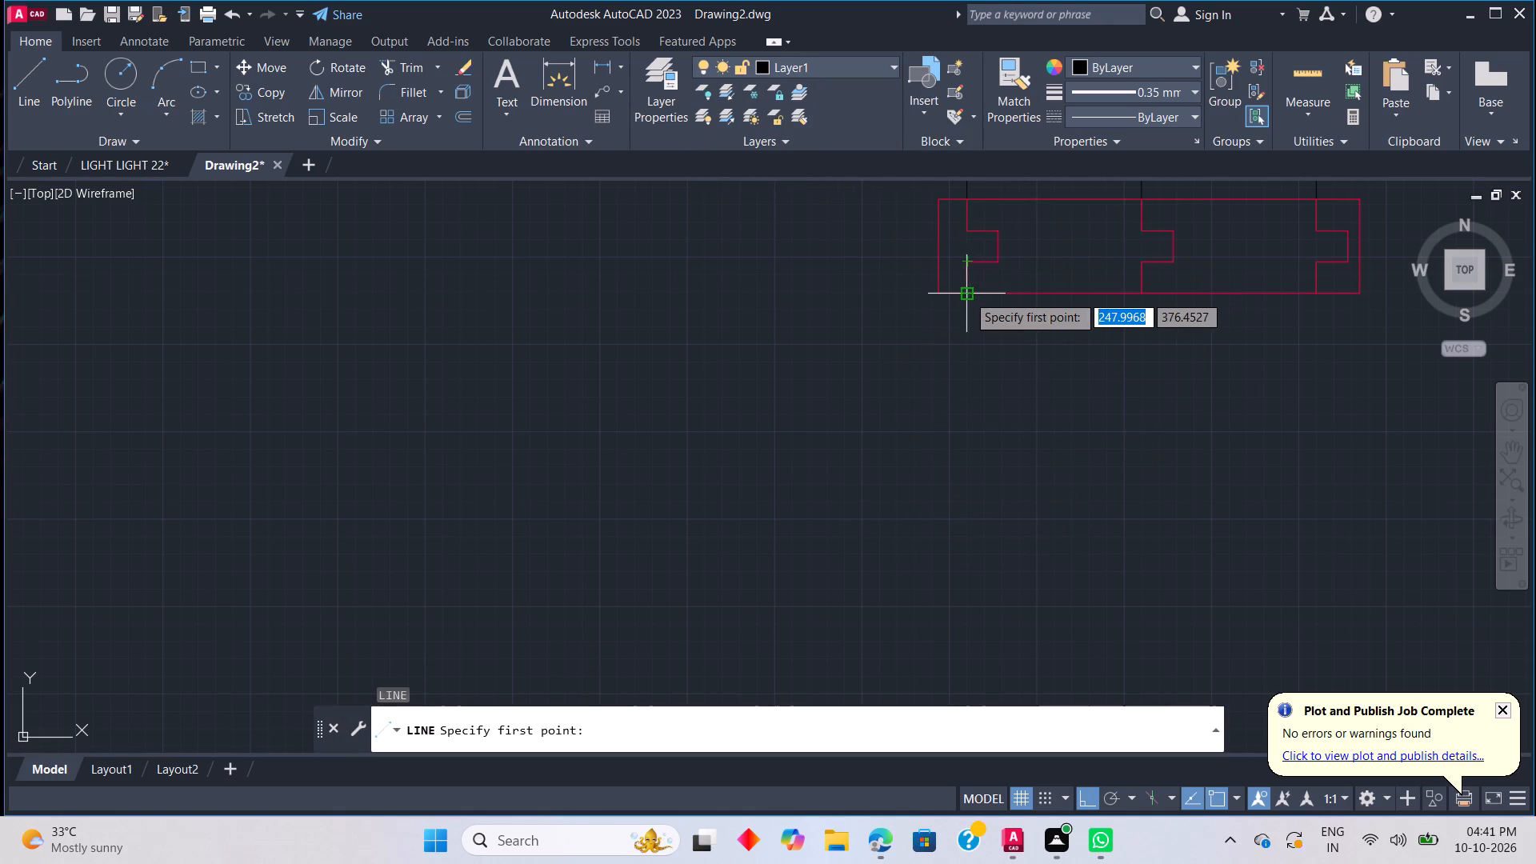
left_click(967, 294)
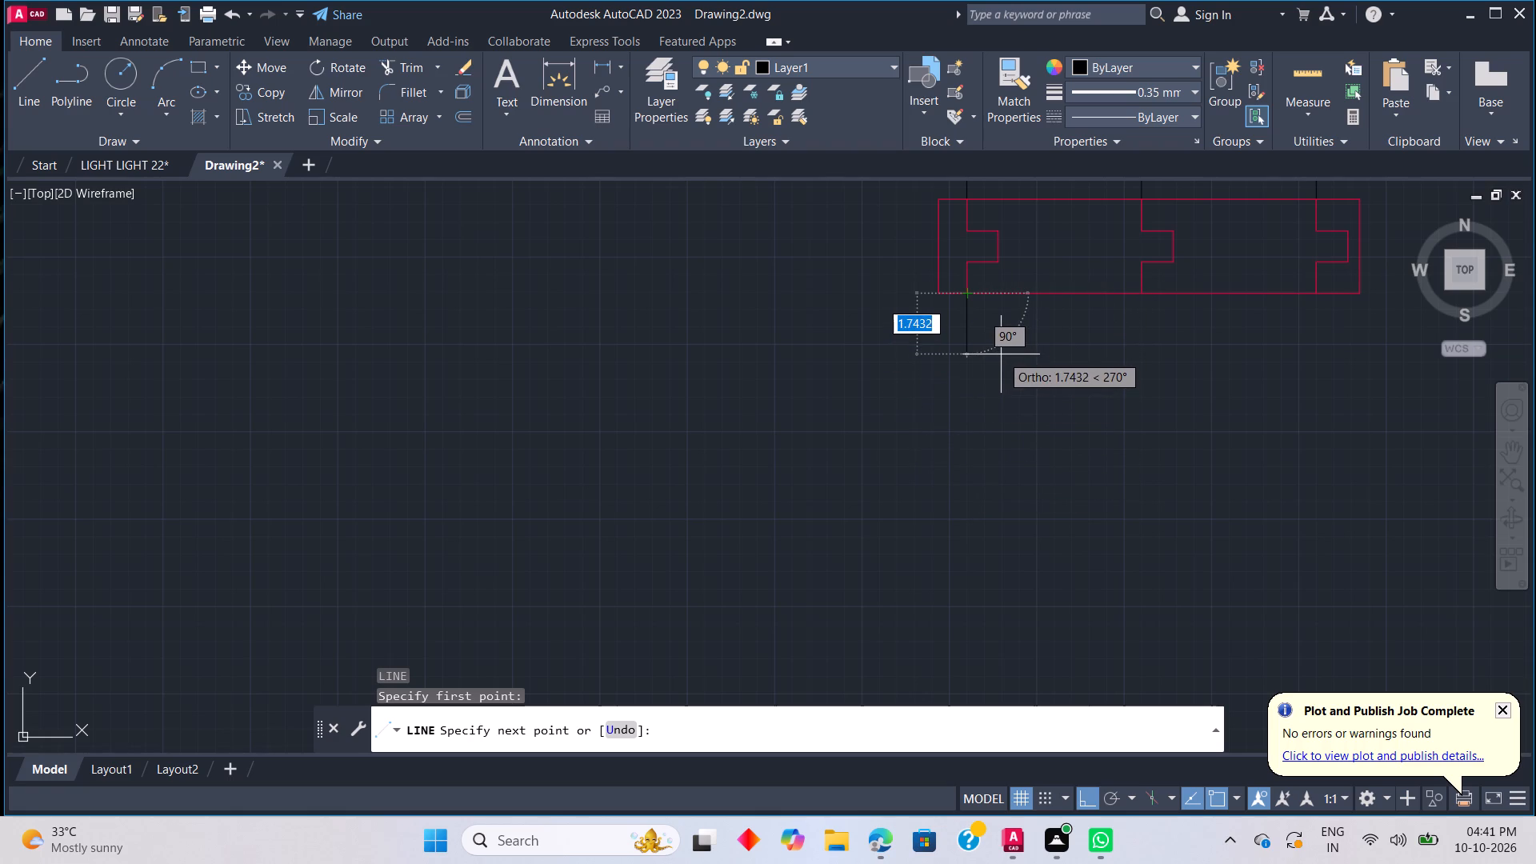
type("0.9")
key("Return")
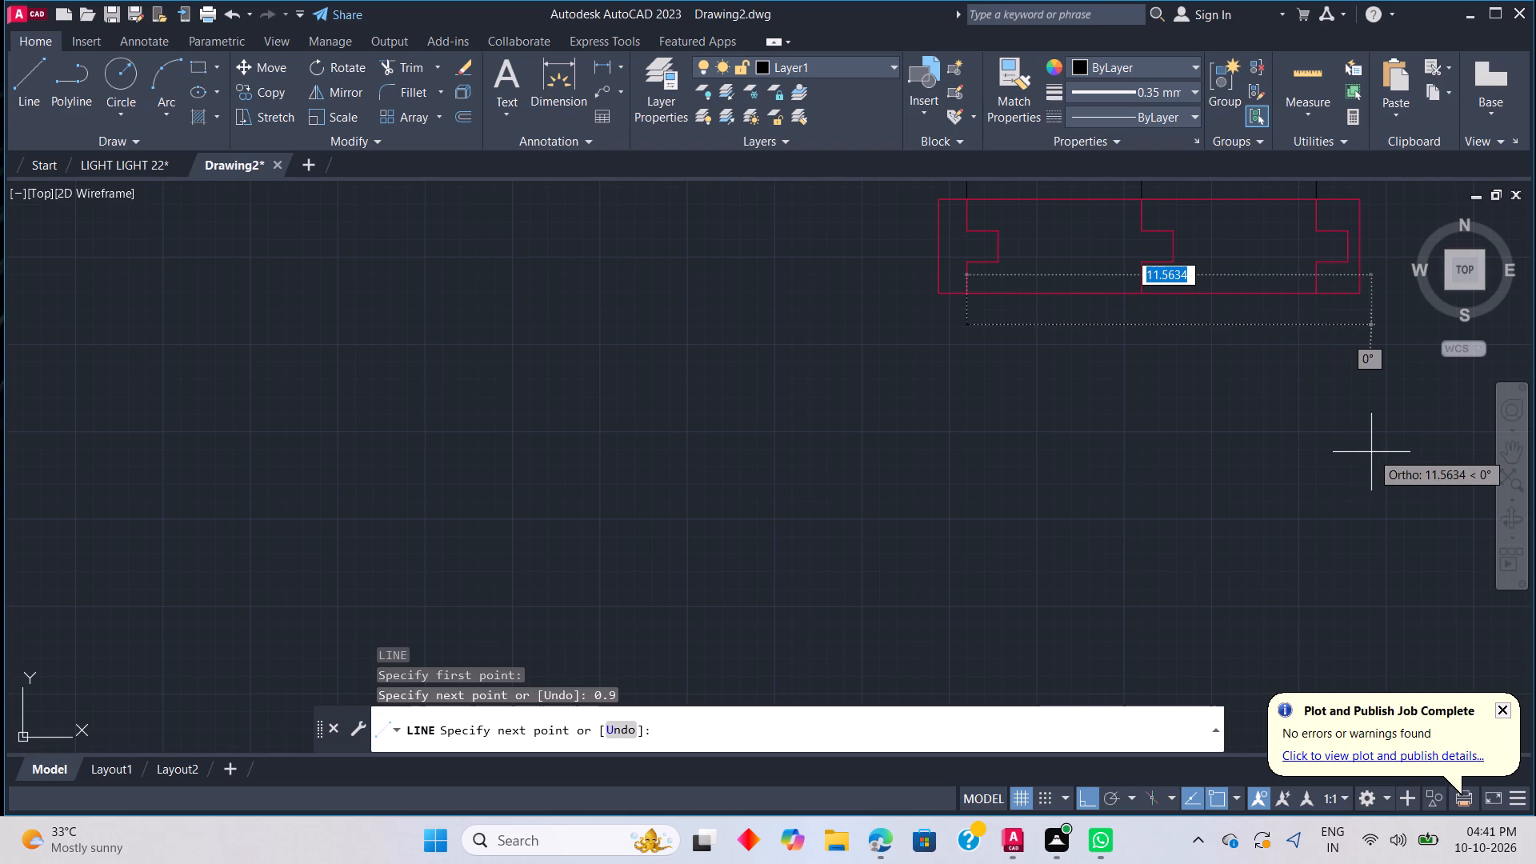
left_click(1311, 323)
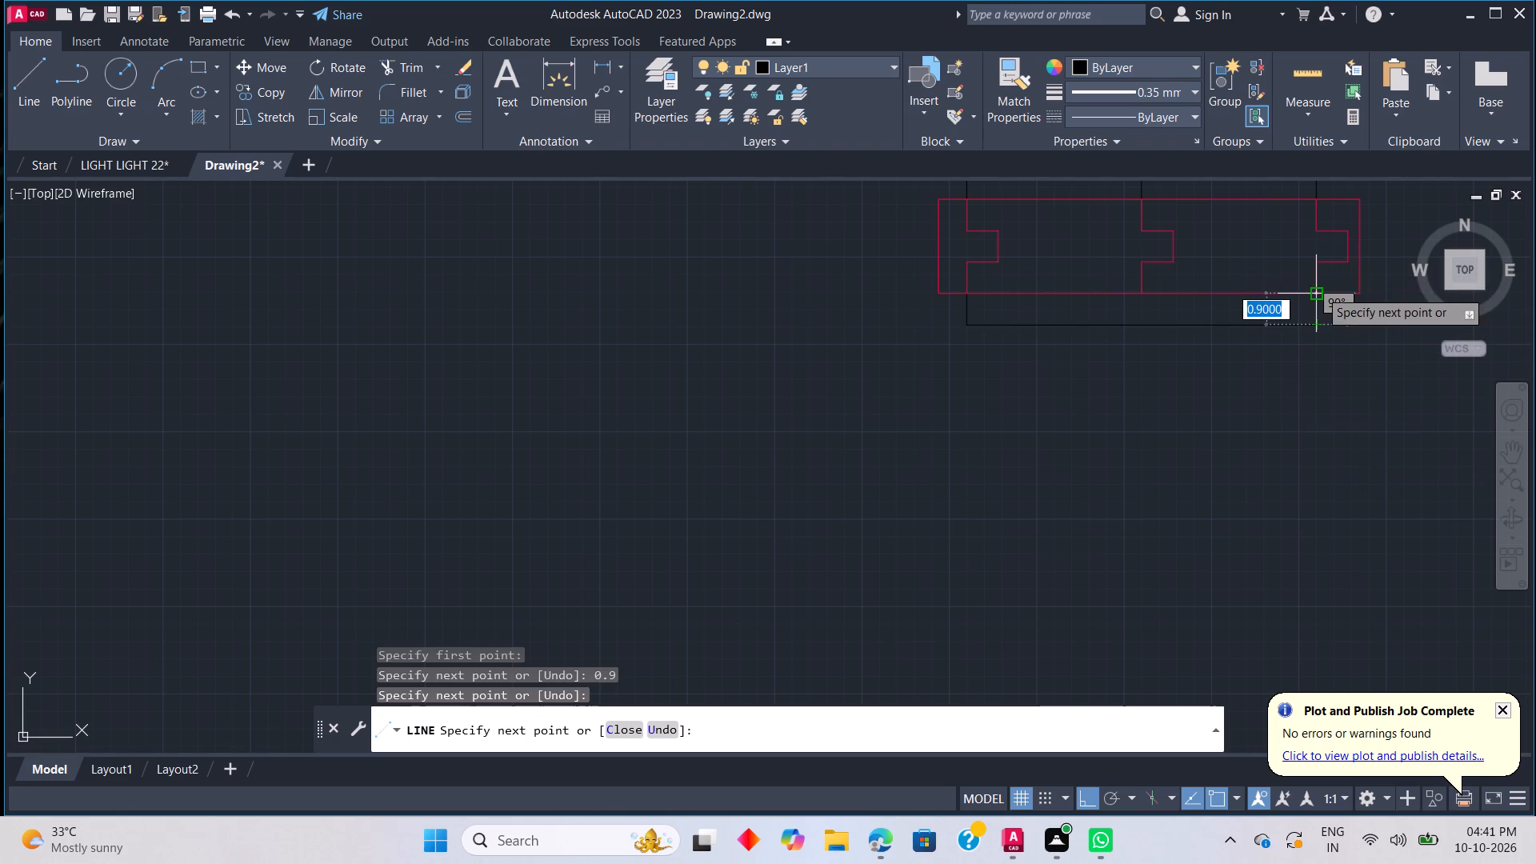
left_click(1326, 281)
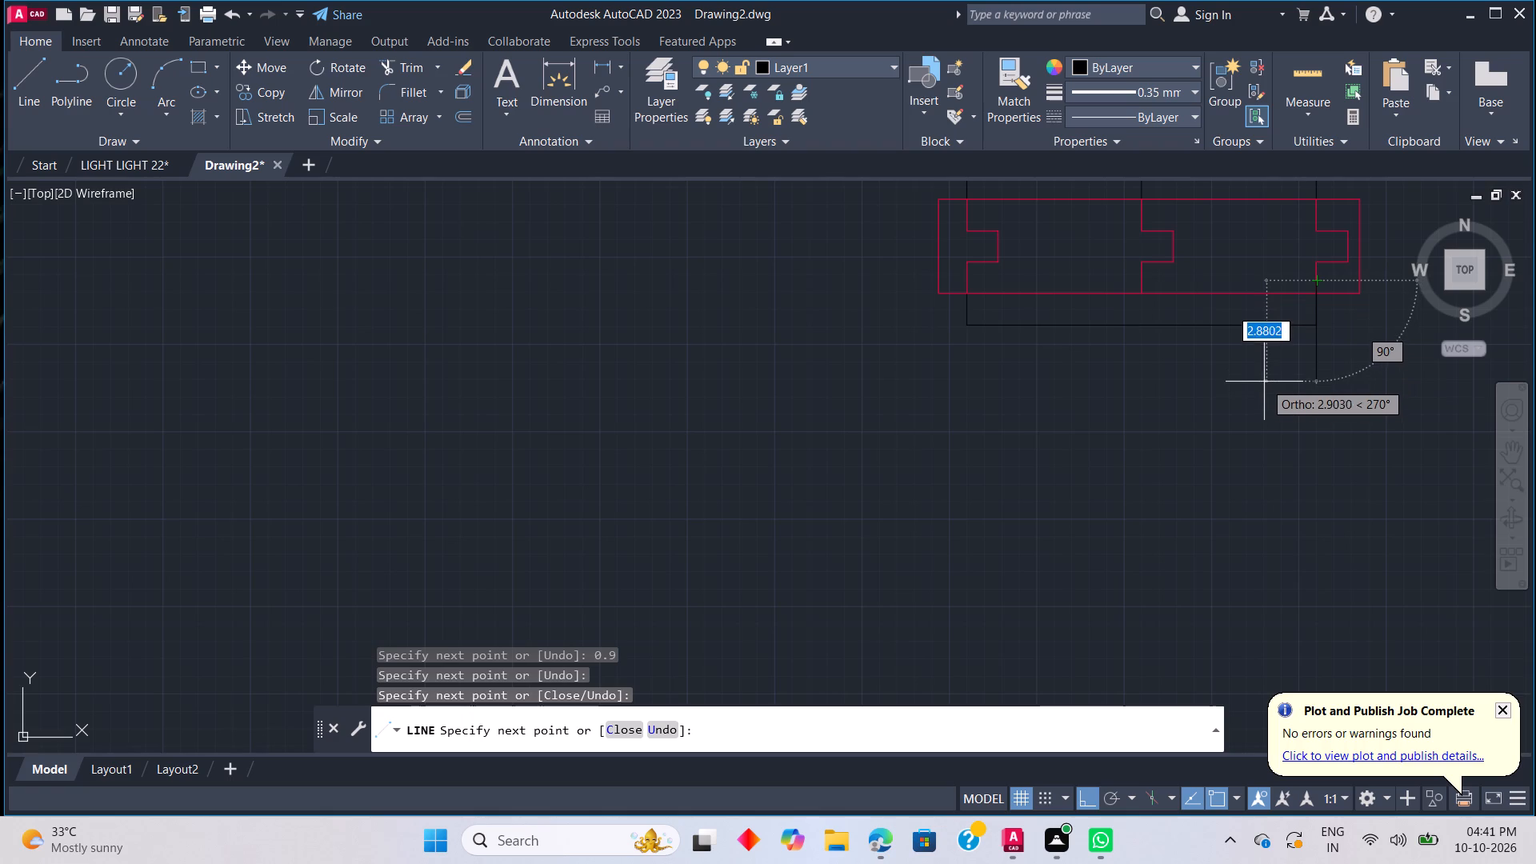
key("Escape")
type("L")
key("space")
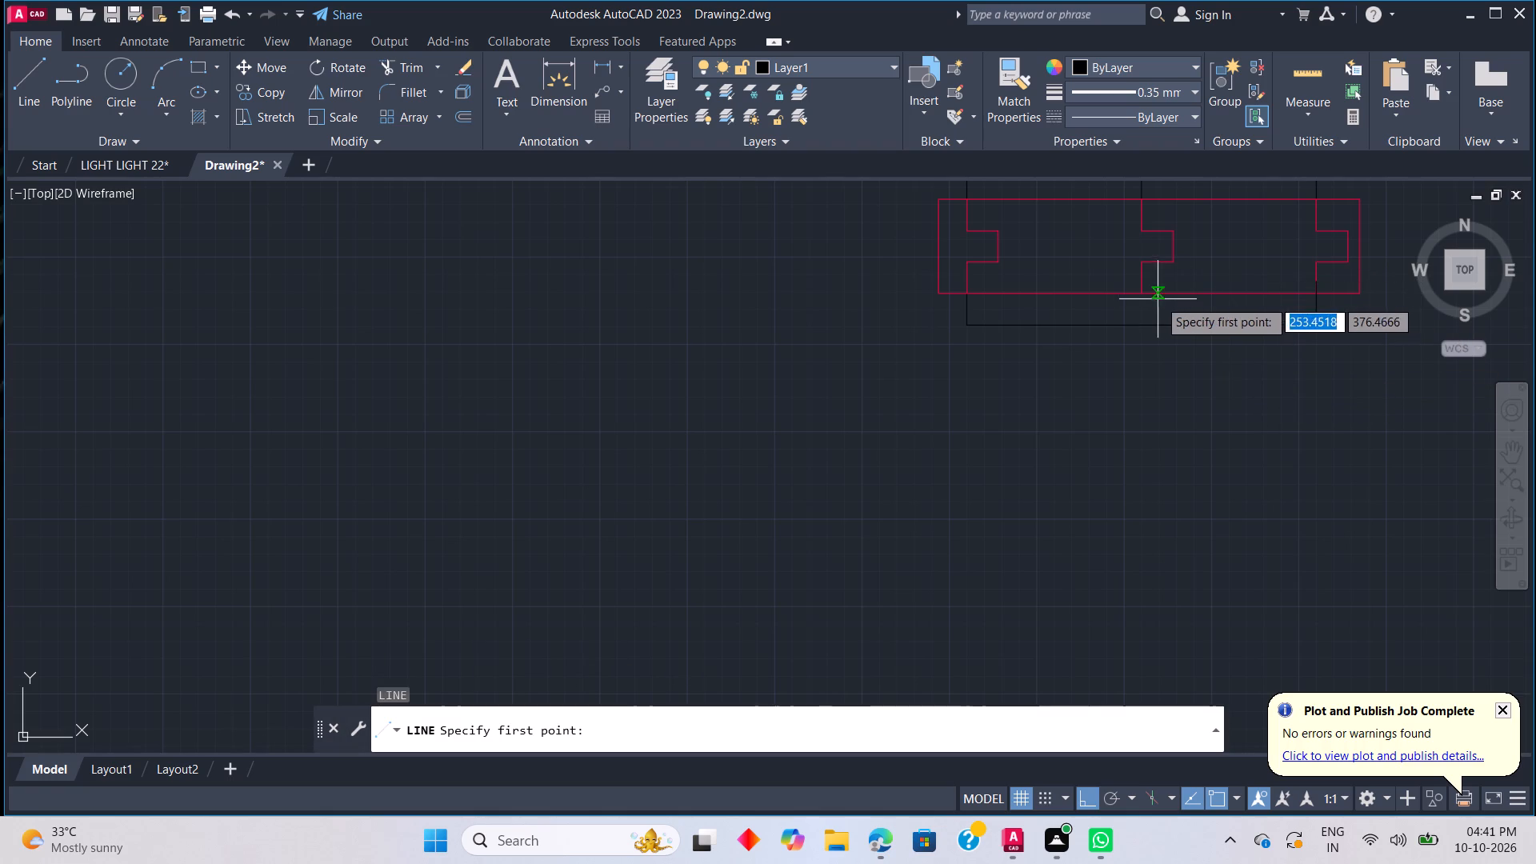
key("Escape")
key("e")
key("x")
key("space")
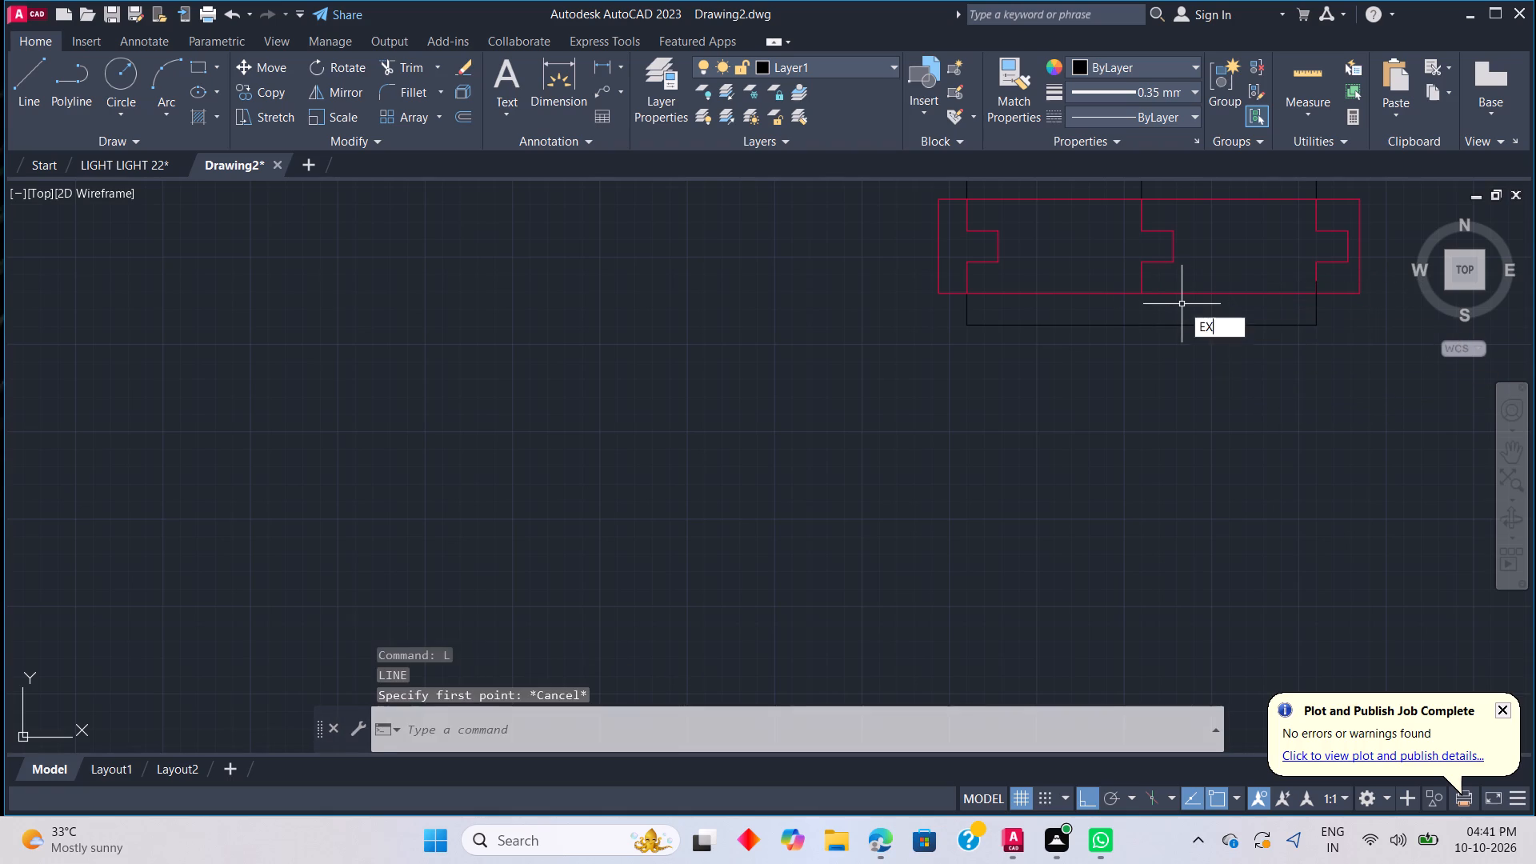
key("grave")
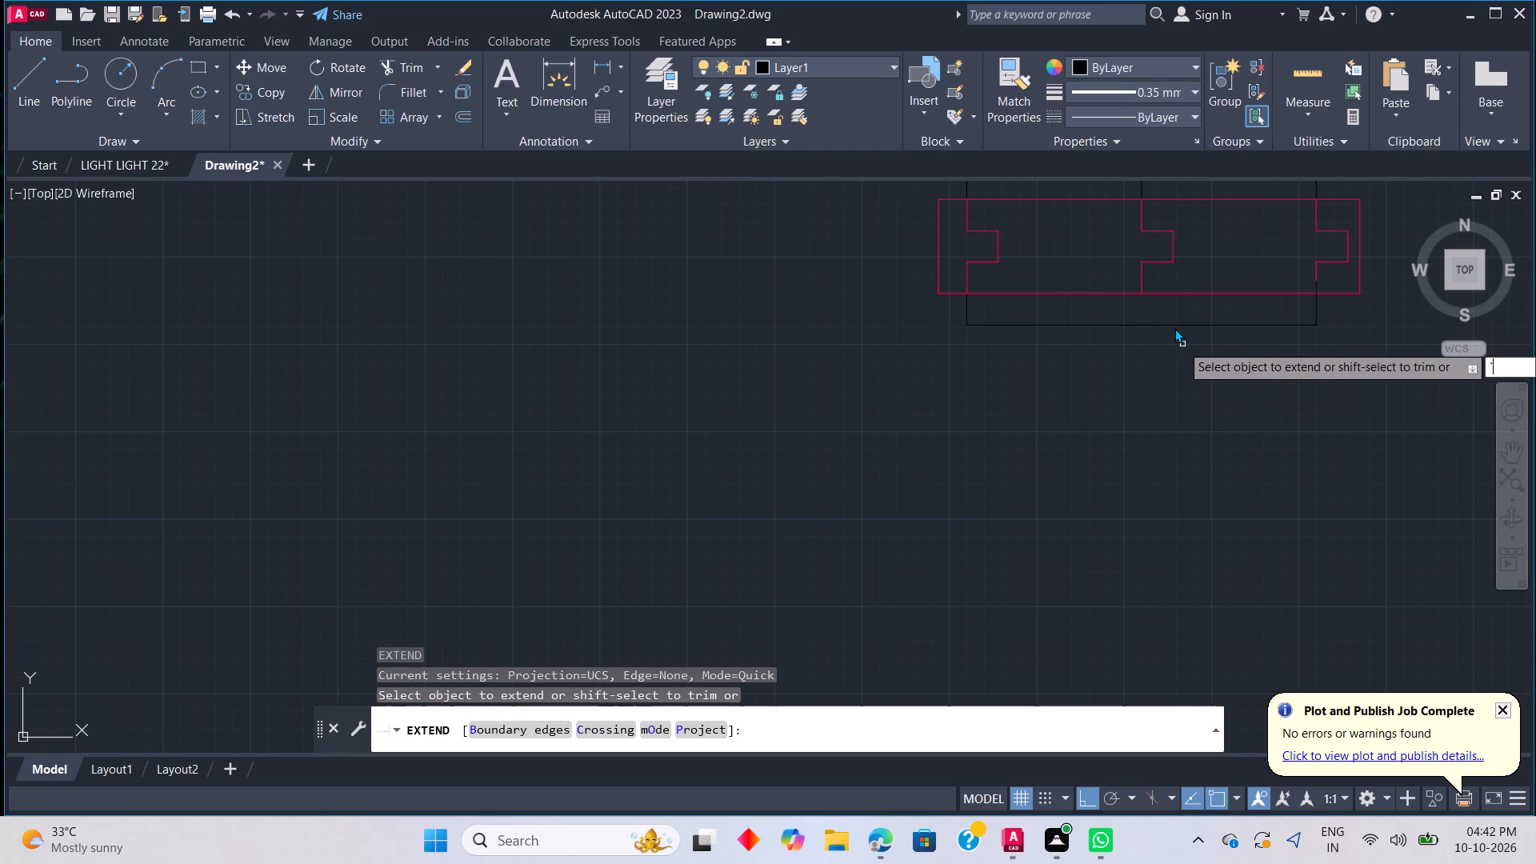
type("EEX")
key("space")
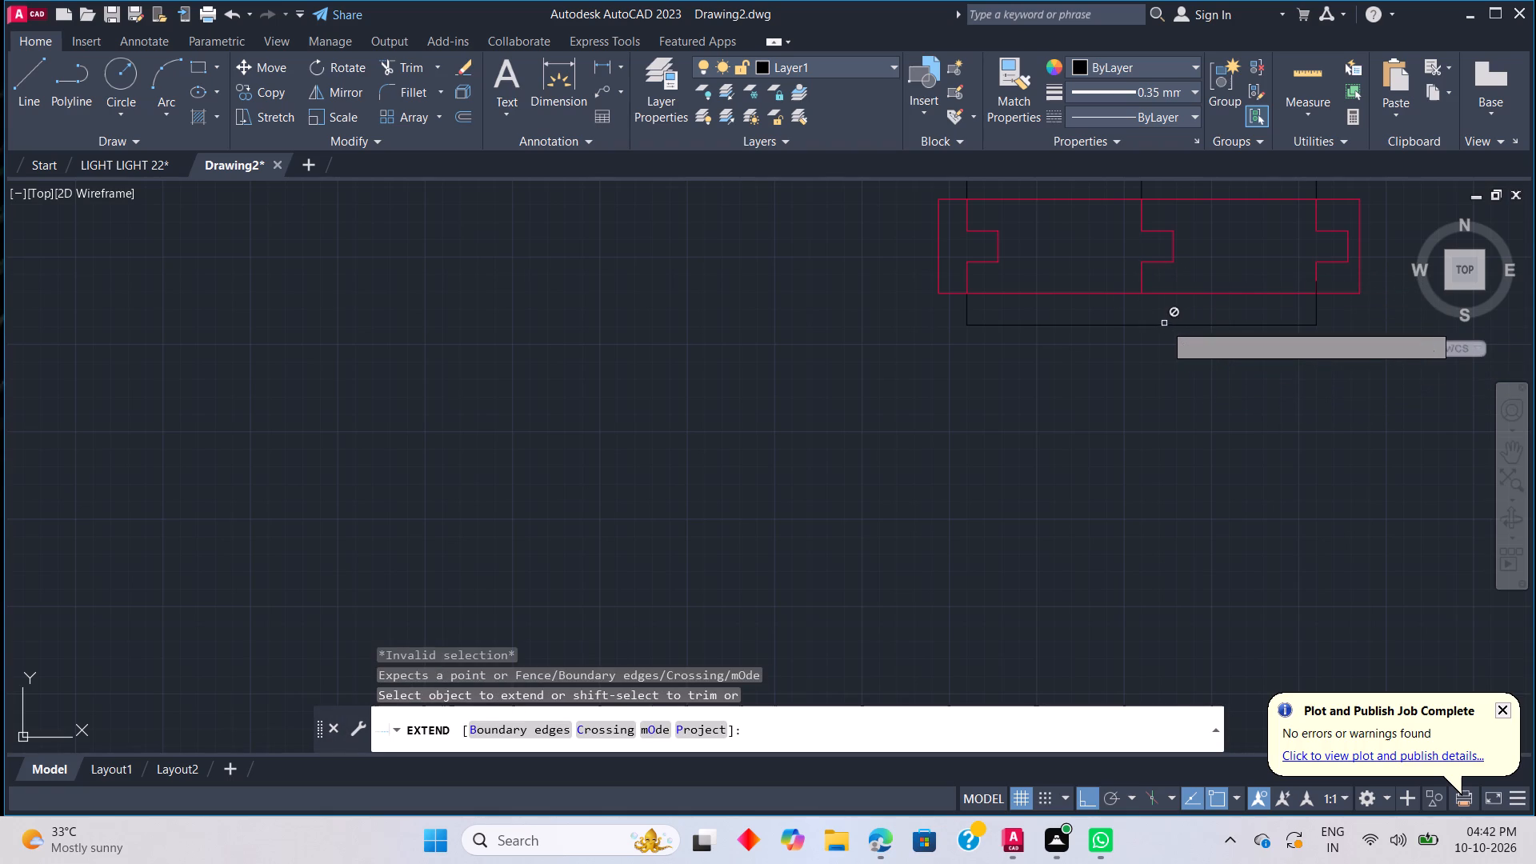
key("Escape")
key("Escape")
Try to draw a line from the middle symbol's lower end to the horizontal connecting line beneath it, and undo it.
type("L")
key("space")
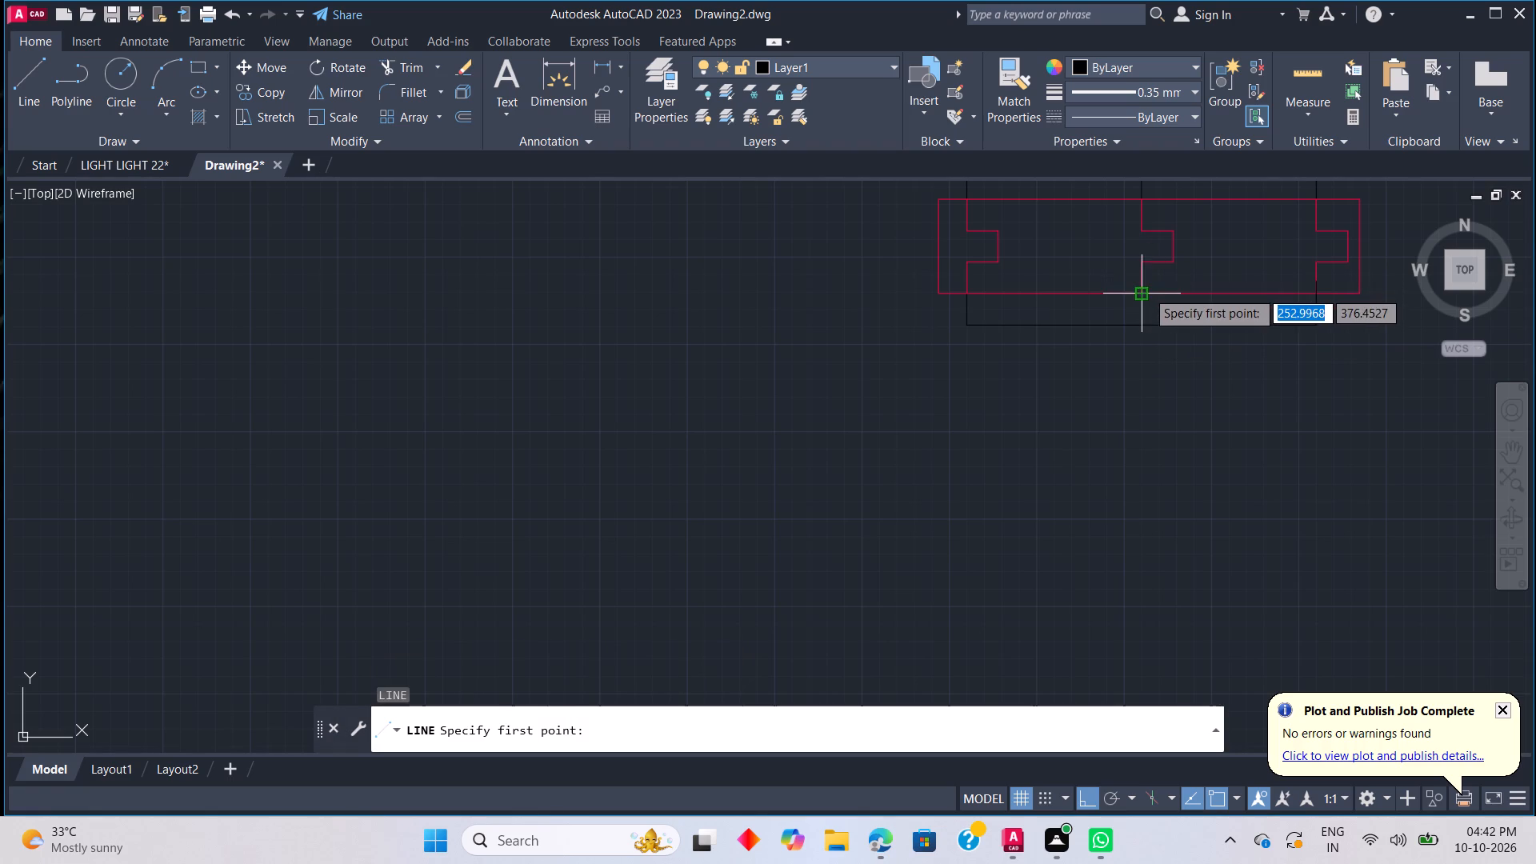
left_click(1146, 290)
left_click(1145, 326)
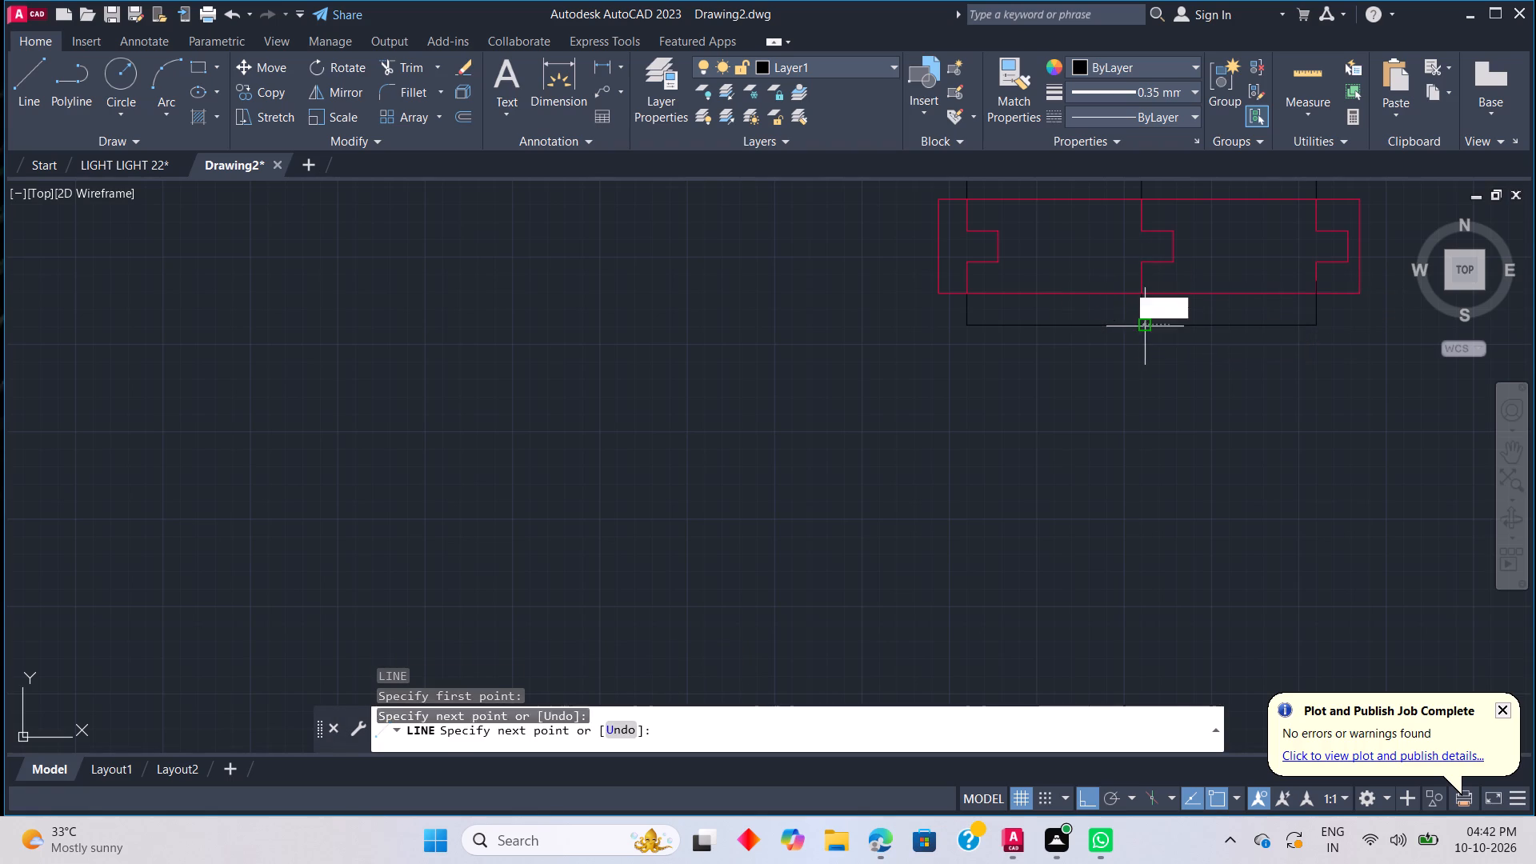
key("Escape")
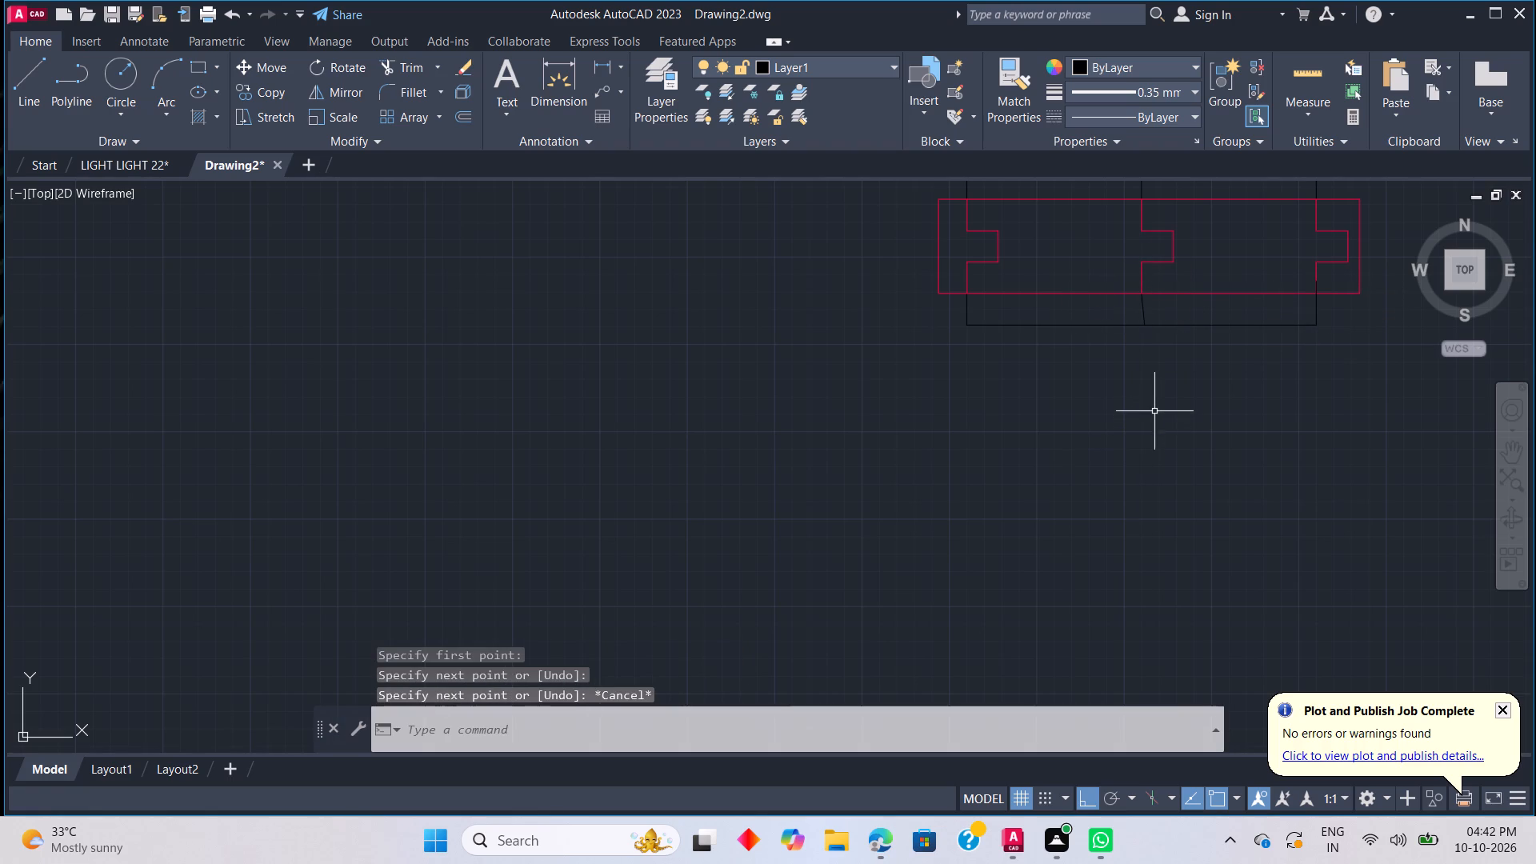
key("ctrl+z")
Draw a vertical Layer1 line from the middle symbol's lower end down past the horizontal connecting line.
key("l")
key("space")
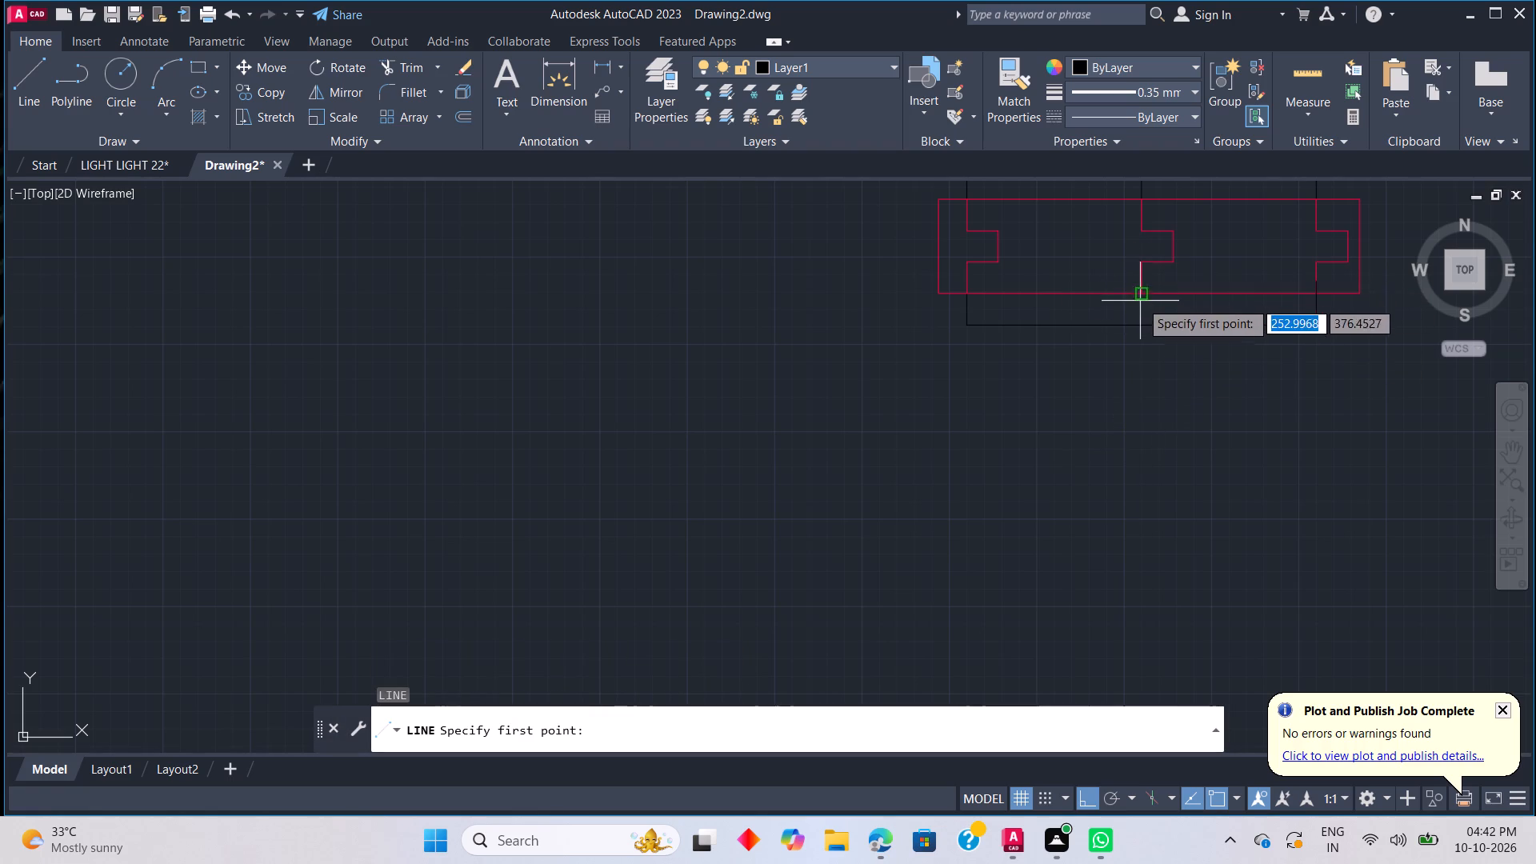
scroll(1142, 303, "up", 1)
left_click(1138, 290)
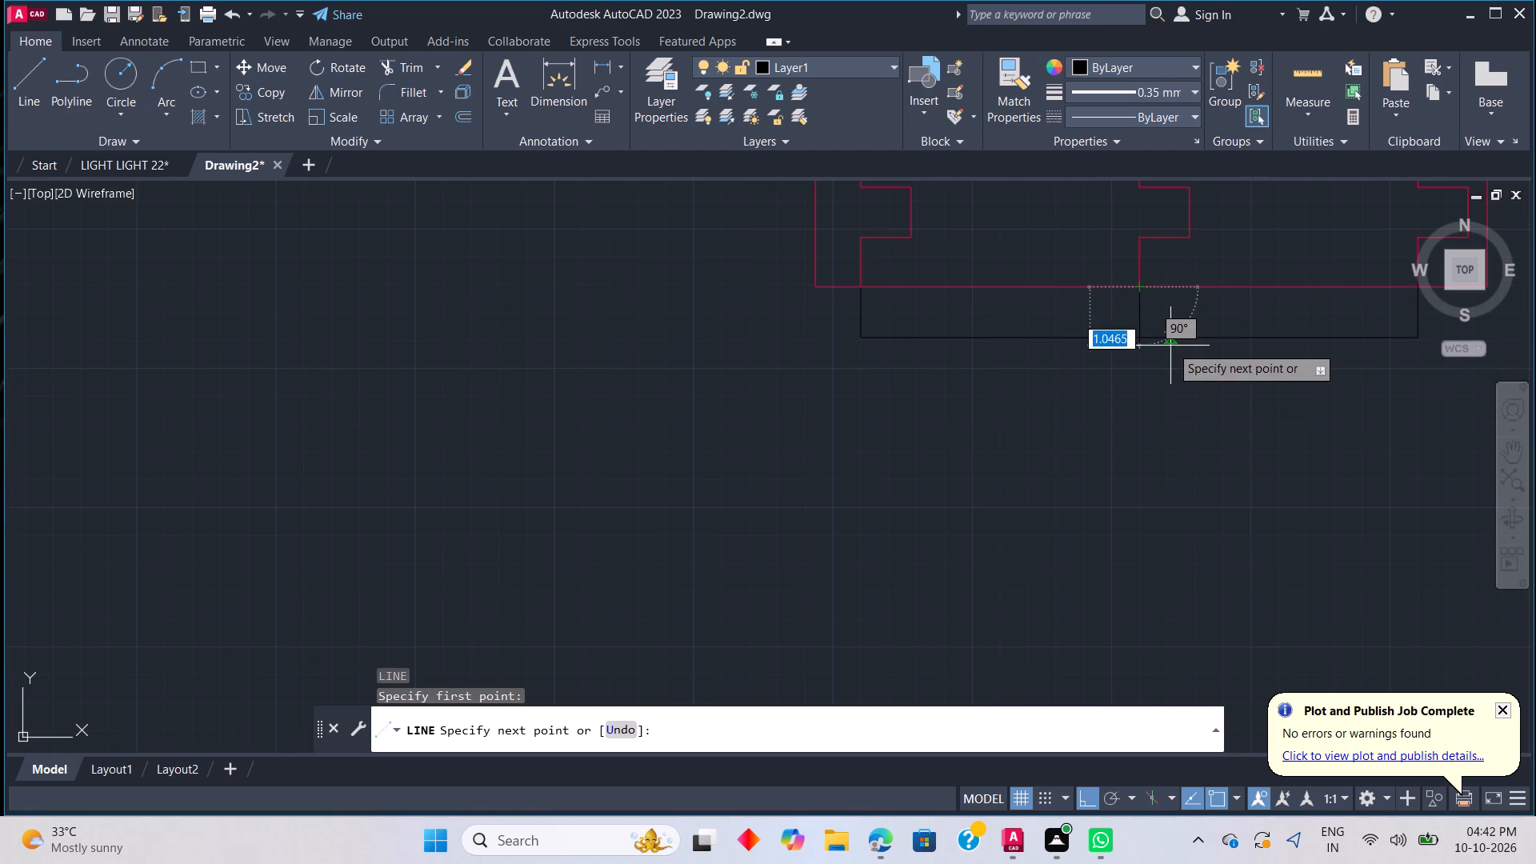
left_click(1159, 393)
key("Escape")
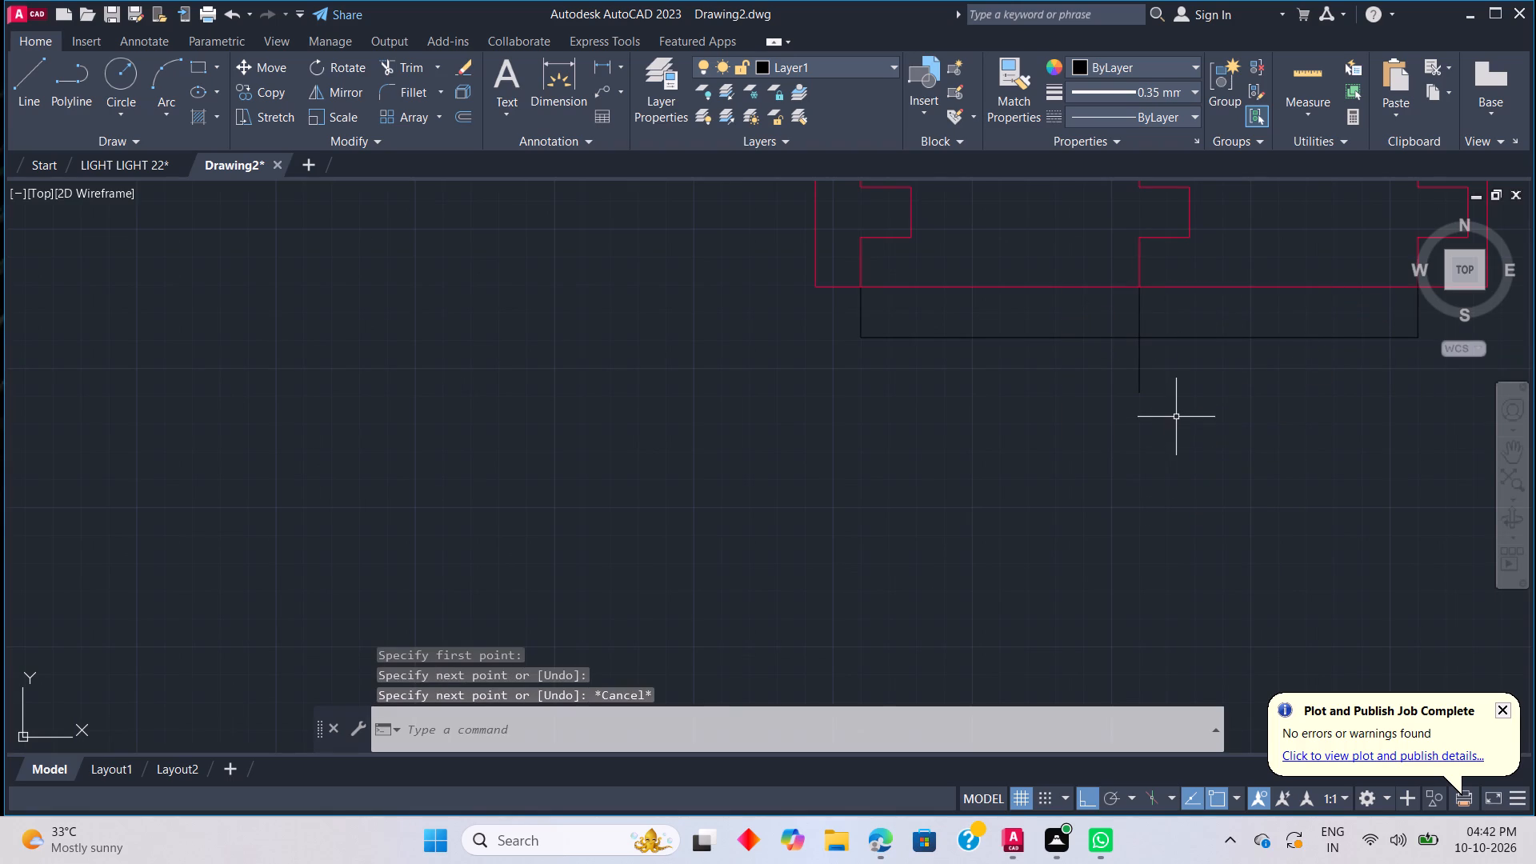
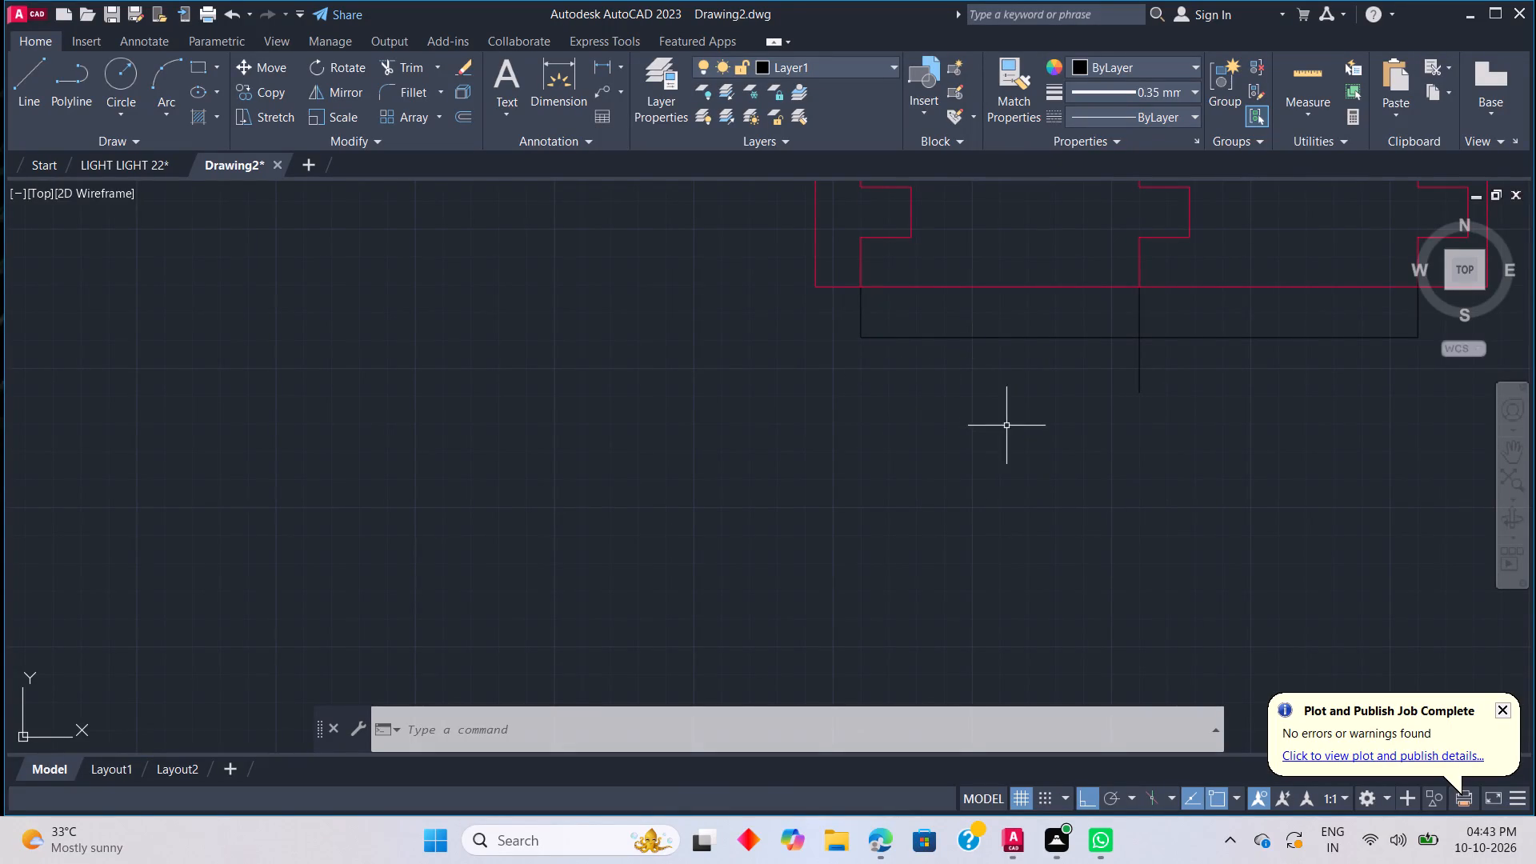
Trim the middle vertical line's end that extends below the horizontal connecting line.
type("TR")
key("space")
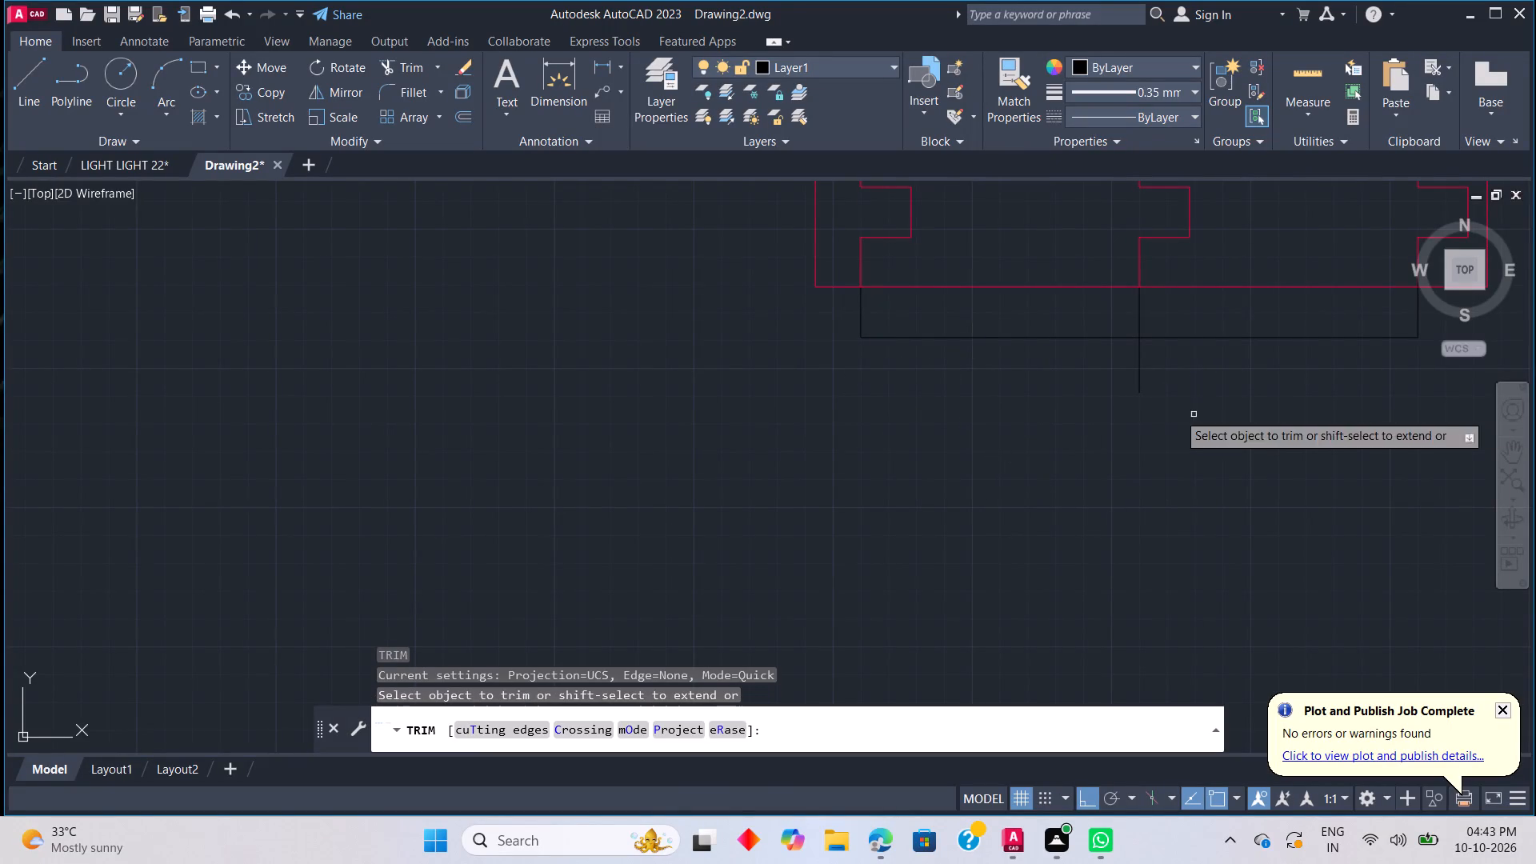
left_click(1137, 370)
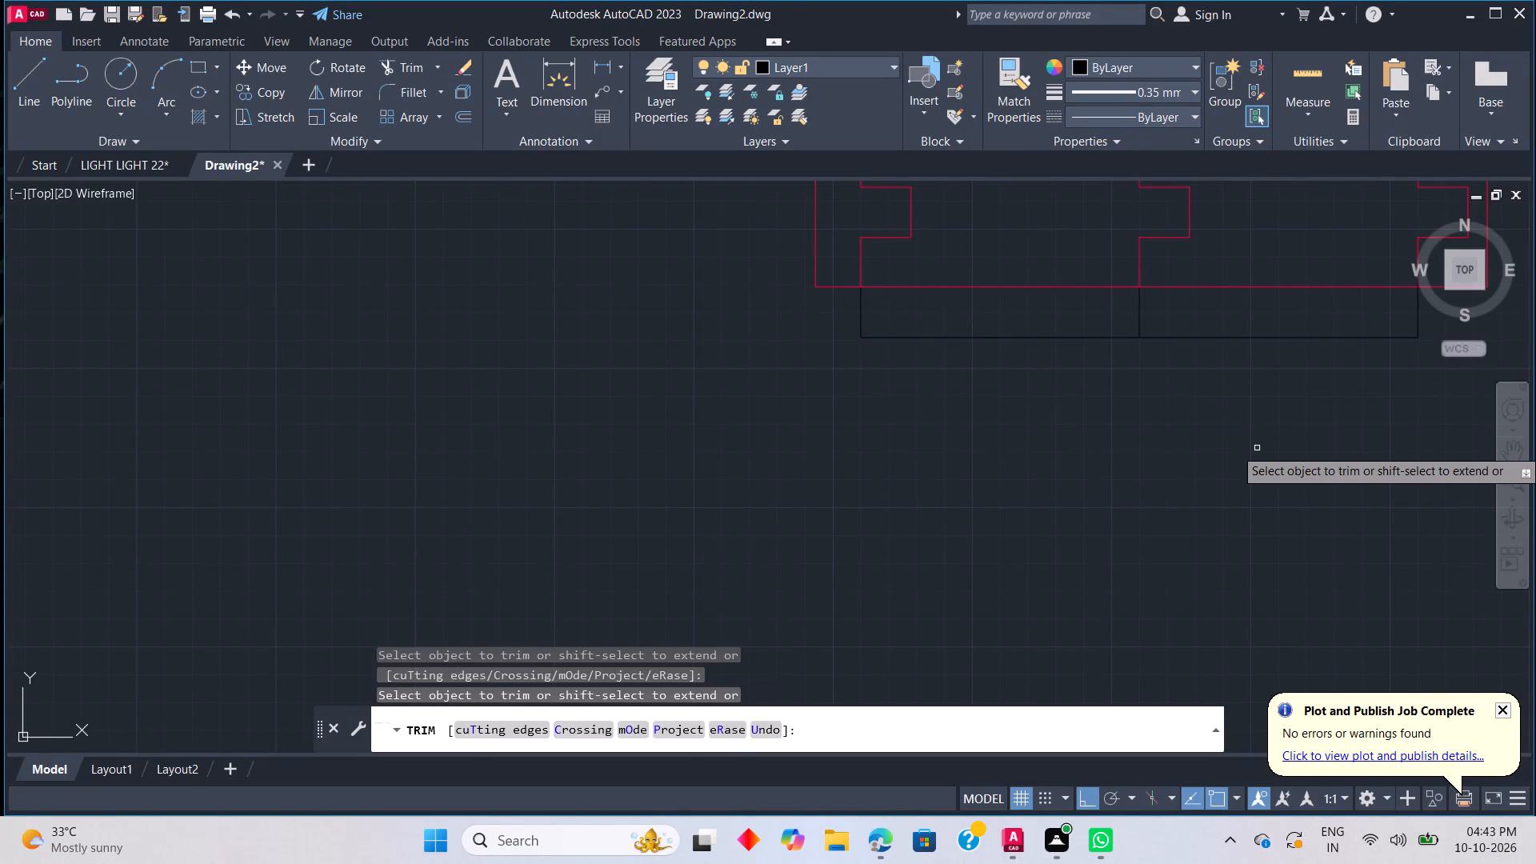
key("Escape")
Undo the trim and the Layer1 connecting lines drawn beneath the rectangle, going back to just the enclosed stepped symbols.
scroll(1198, 478, "down", 3)
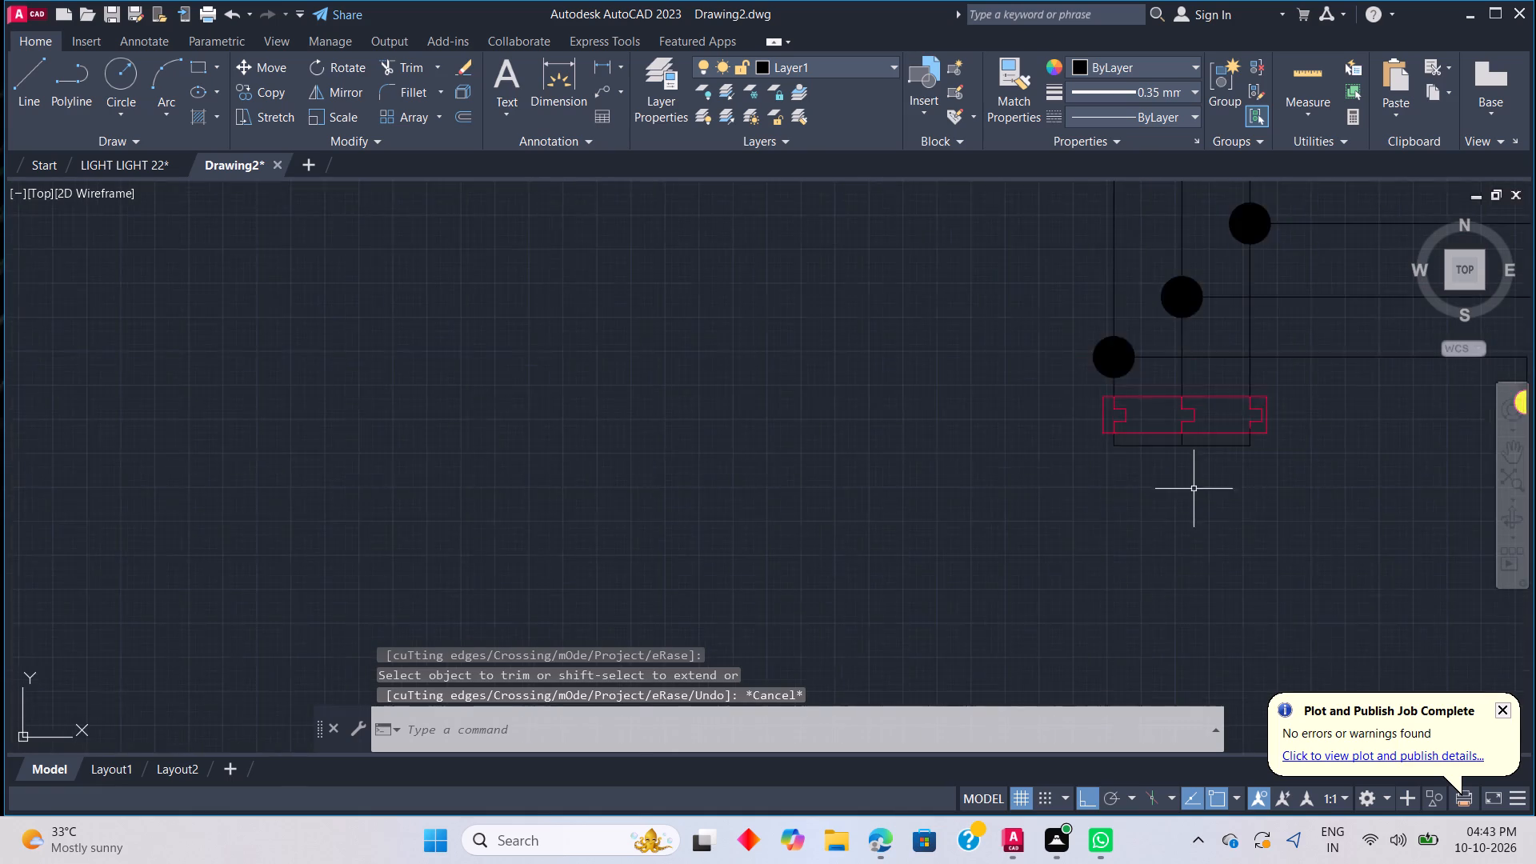
scroll(1194, 490, "down", 1)
scroll(1178, 523, "up", 3)
middle_click(1238, 389)
middle_click_drag(1238, 389, 1255, 462)
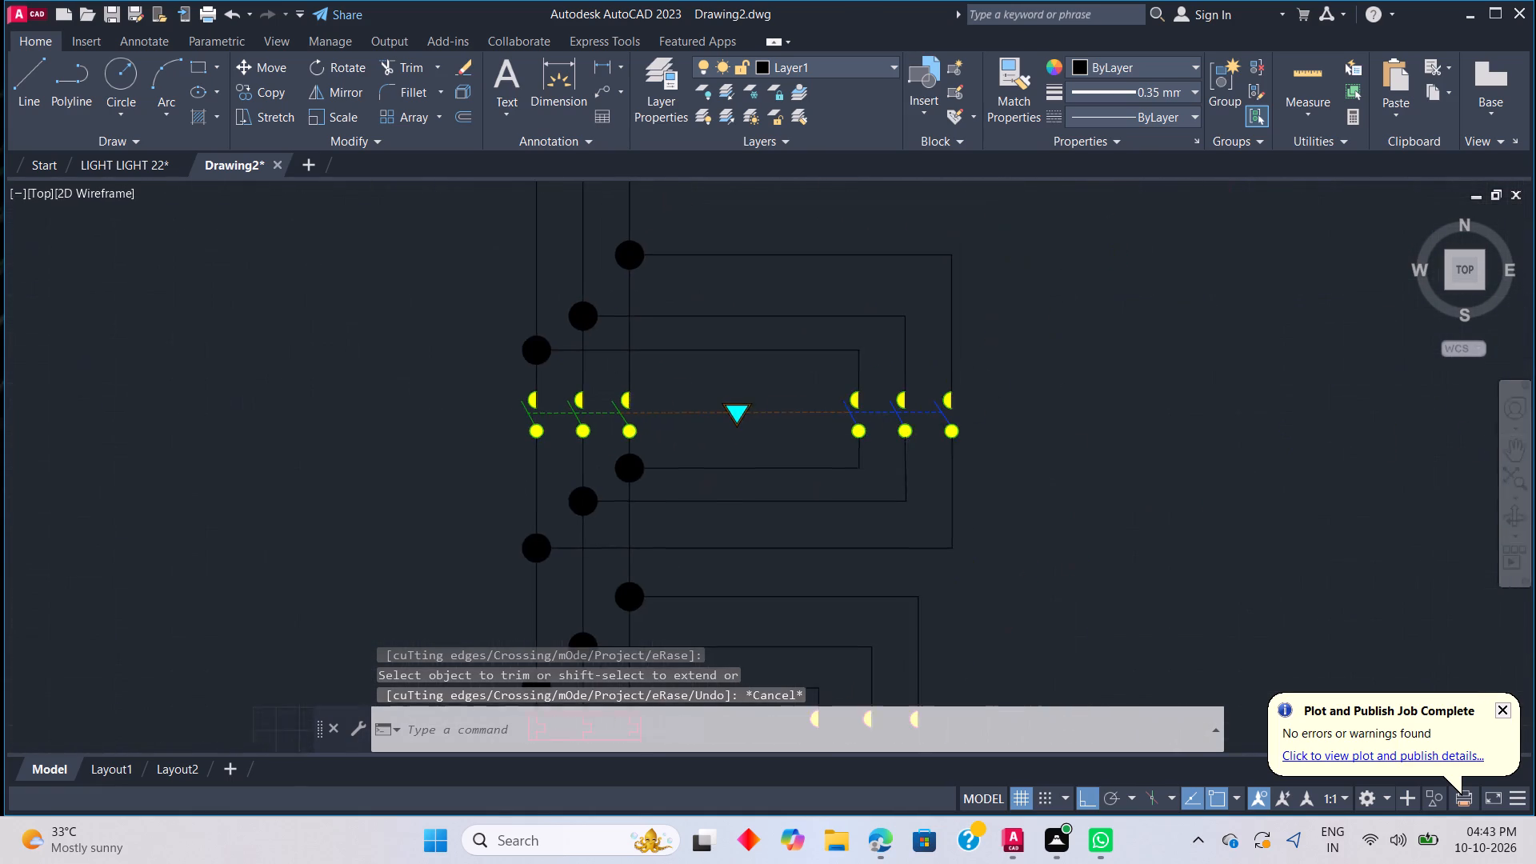
scroll(1118, 424, "down", 3)
scroll(1014, 562, "up", 4)
middle_click_drag(957, 376, 965, 390)
middle_click_drag(1010, 463, 1116, 598)
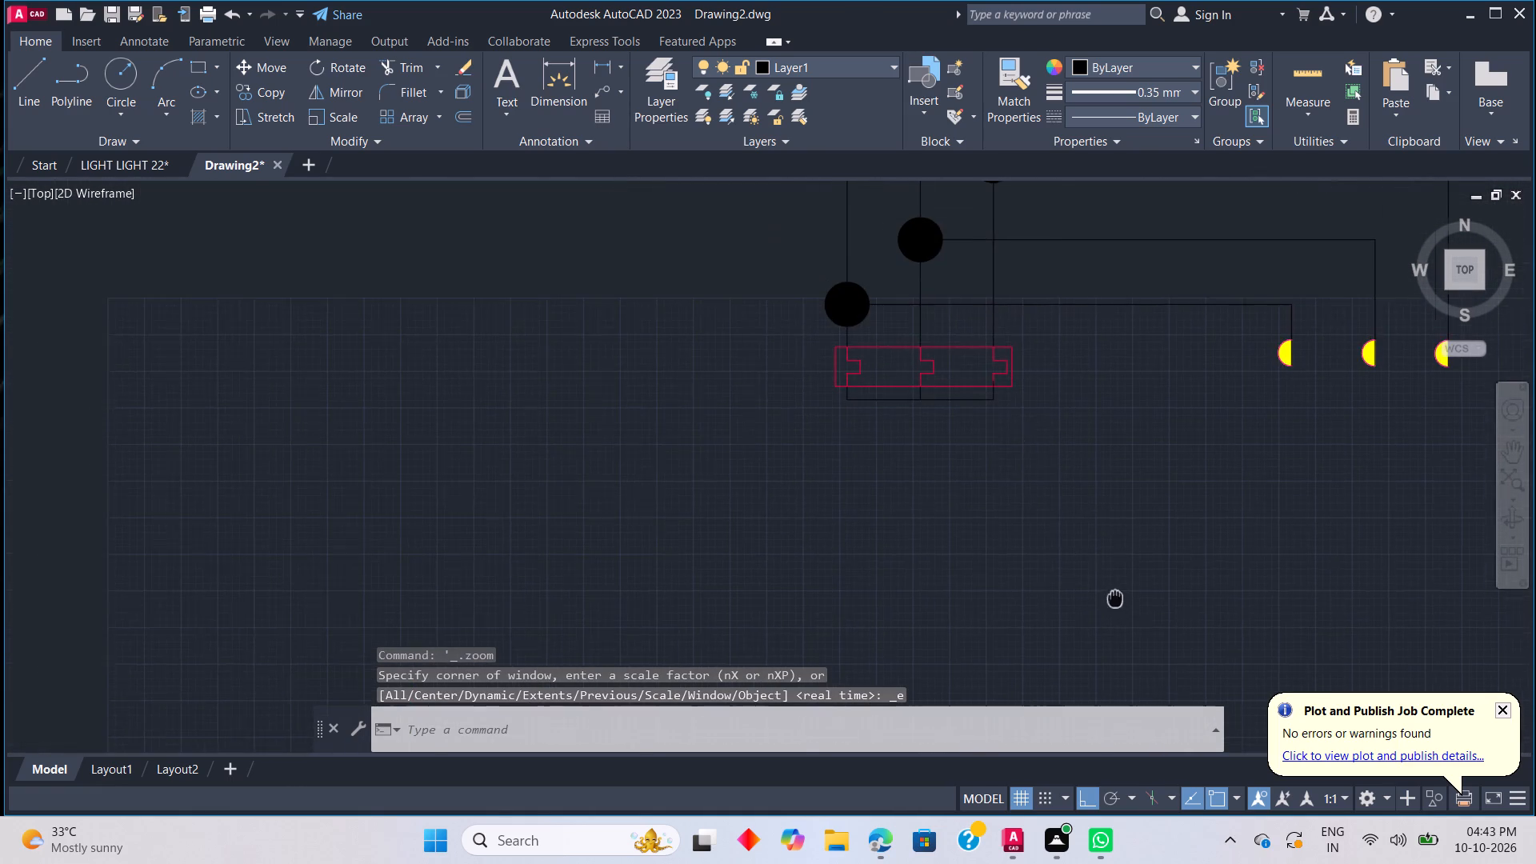
middle_click_drag(1116, 598, 1117, 598)
middle_click(1119, 599)
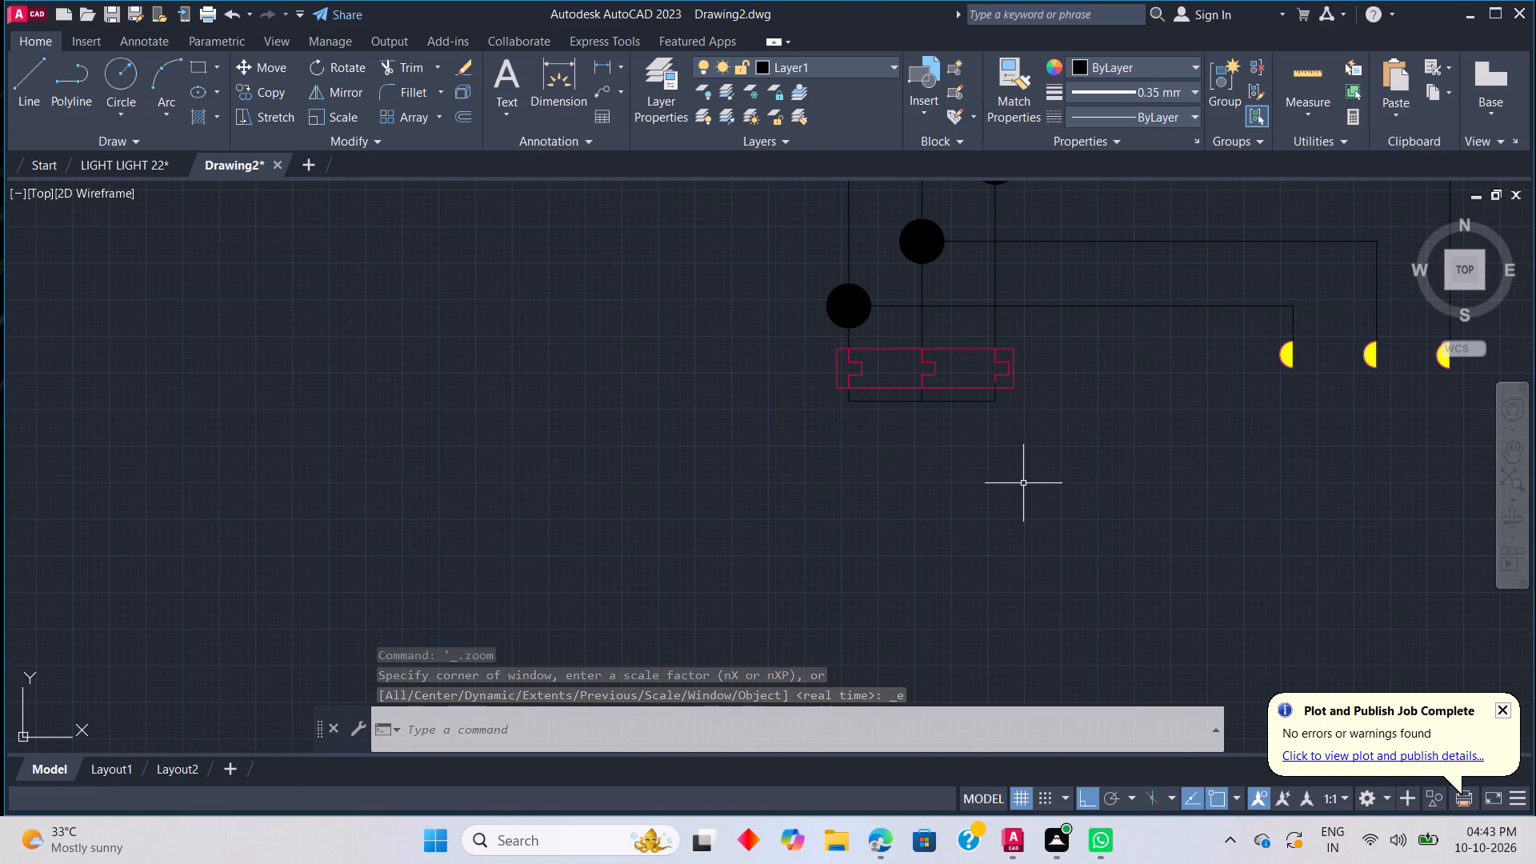
key("ctrl+z")
key("ctrl+z")
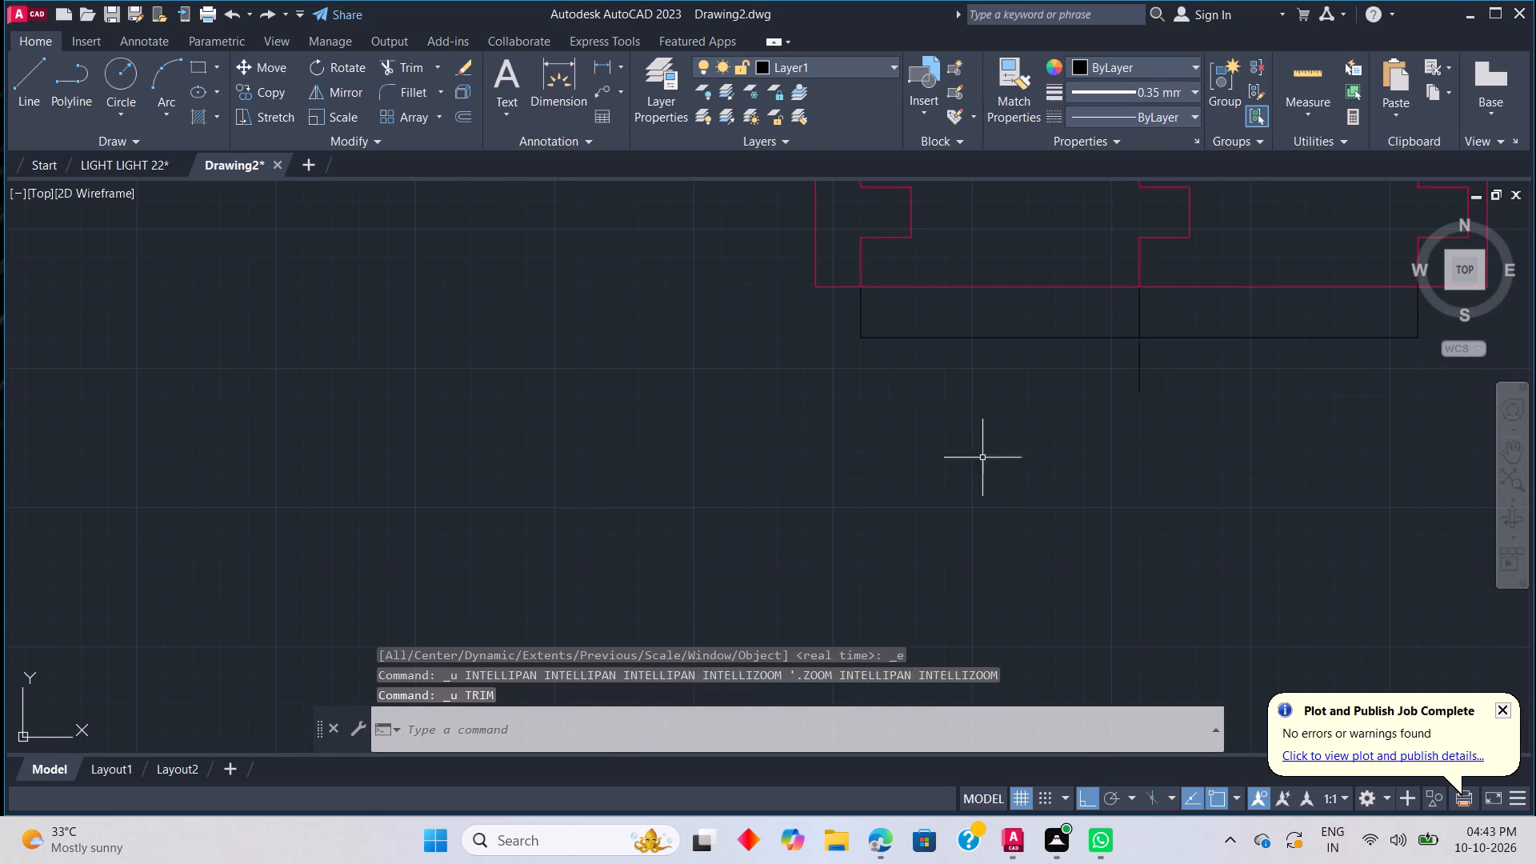
key("ctrl+z")
key("ctrl+z")
key("ctrl+z")
key("ctrl+z")
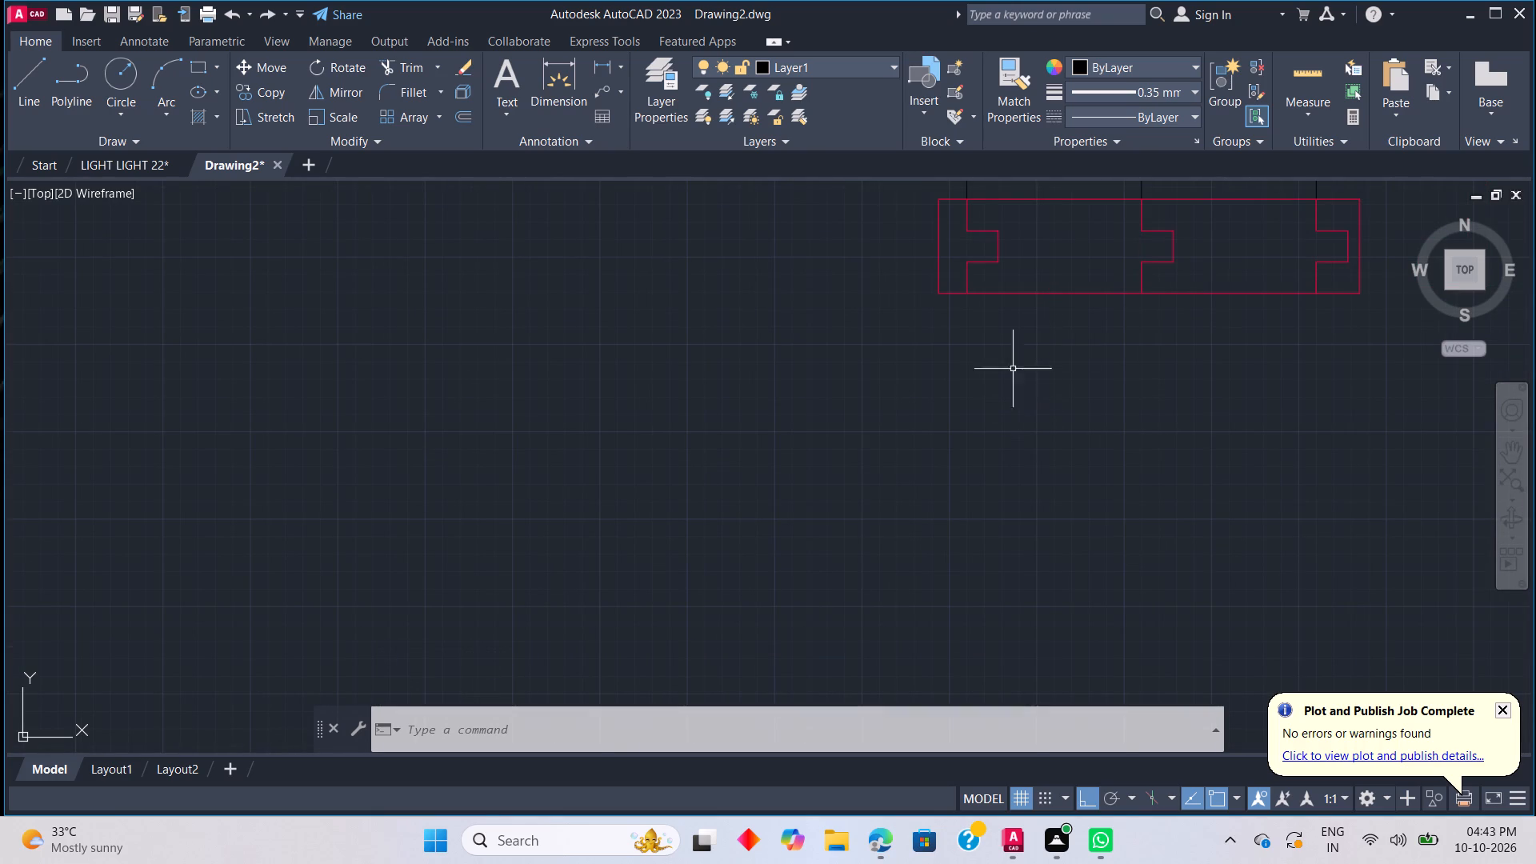
On Layer1, draw a line from the leftmost symbol's lower end 2 units straight down.
key("l")
key("space")
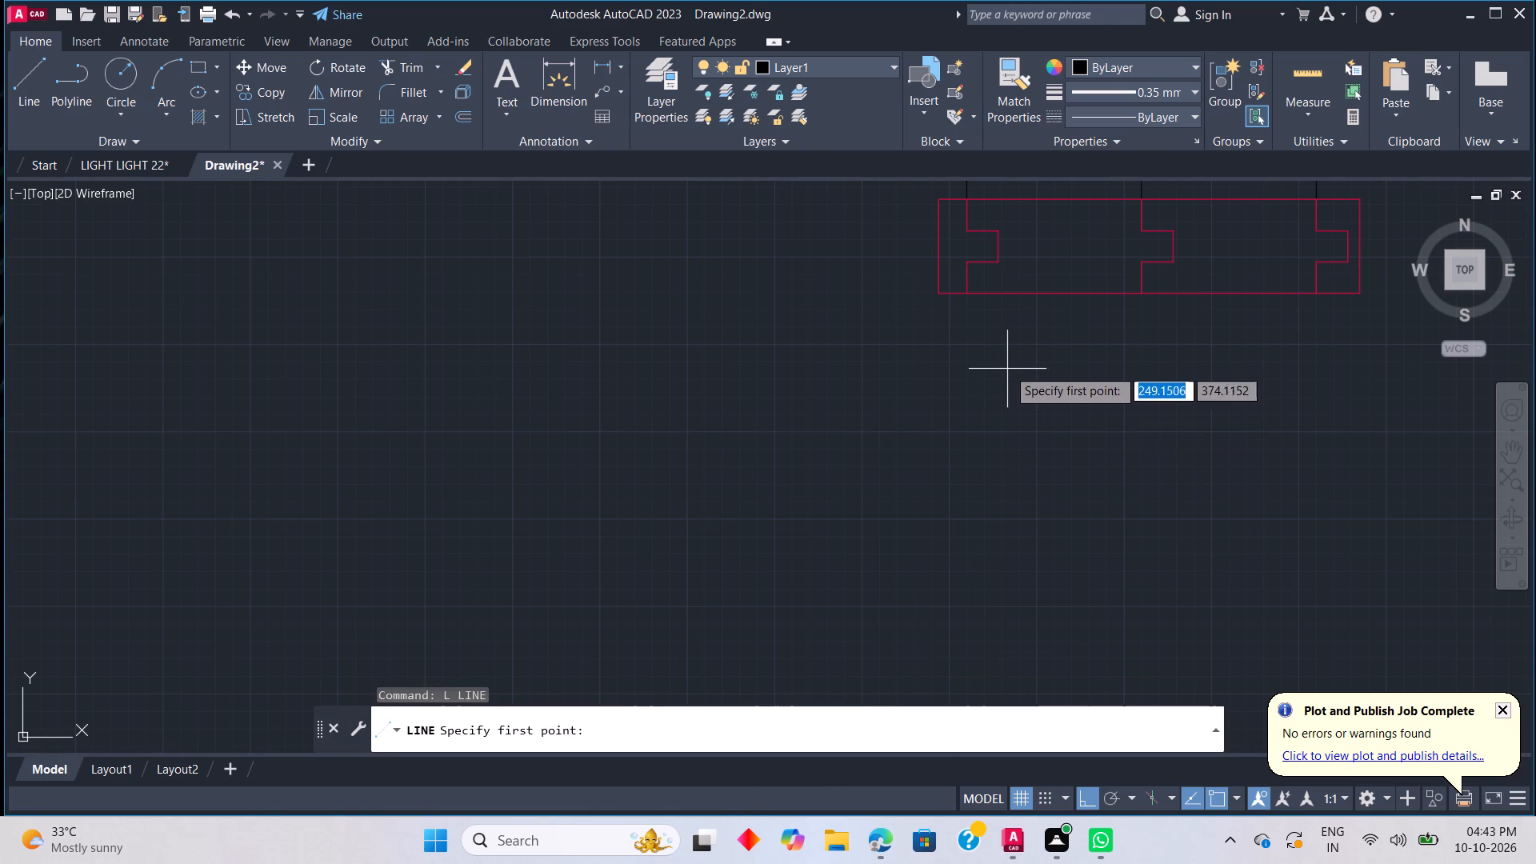
left_click(968, 297)
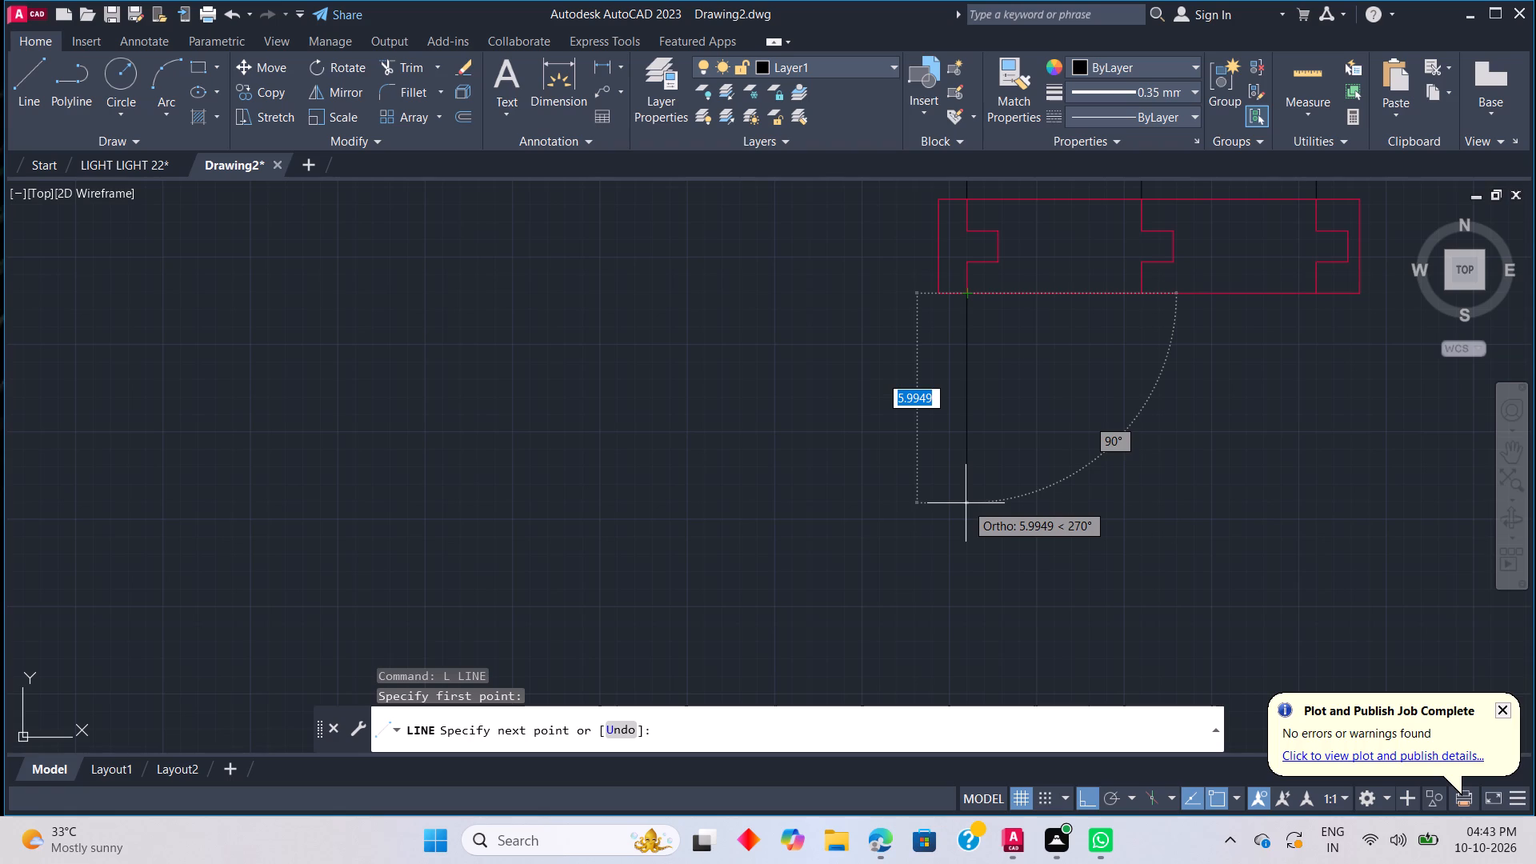
key("2")
key("Return")
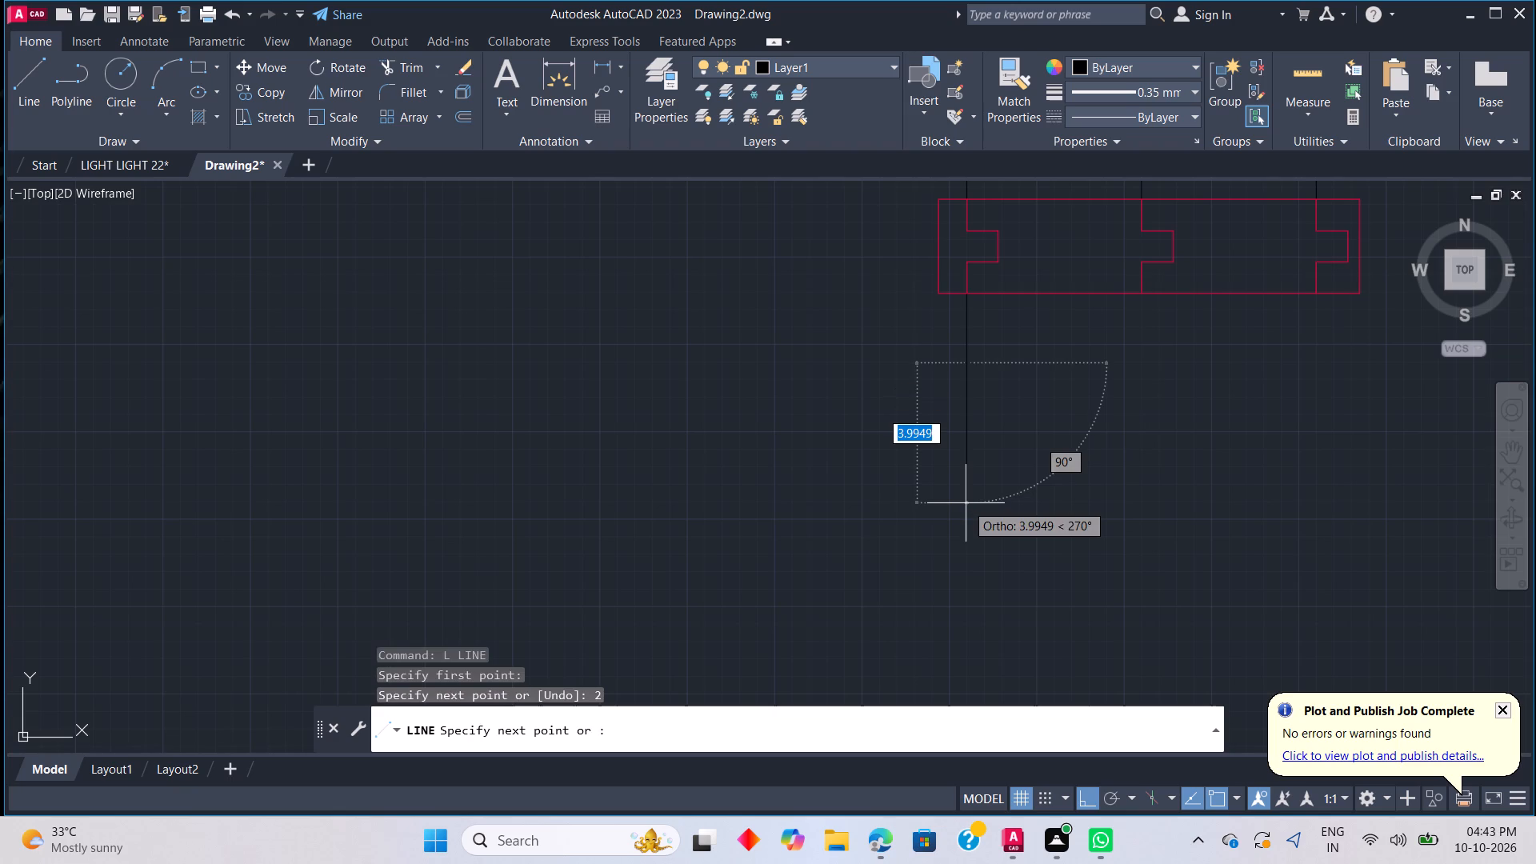
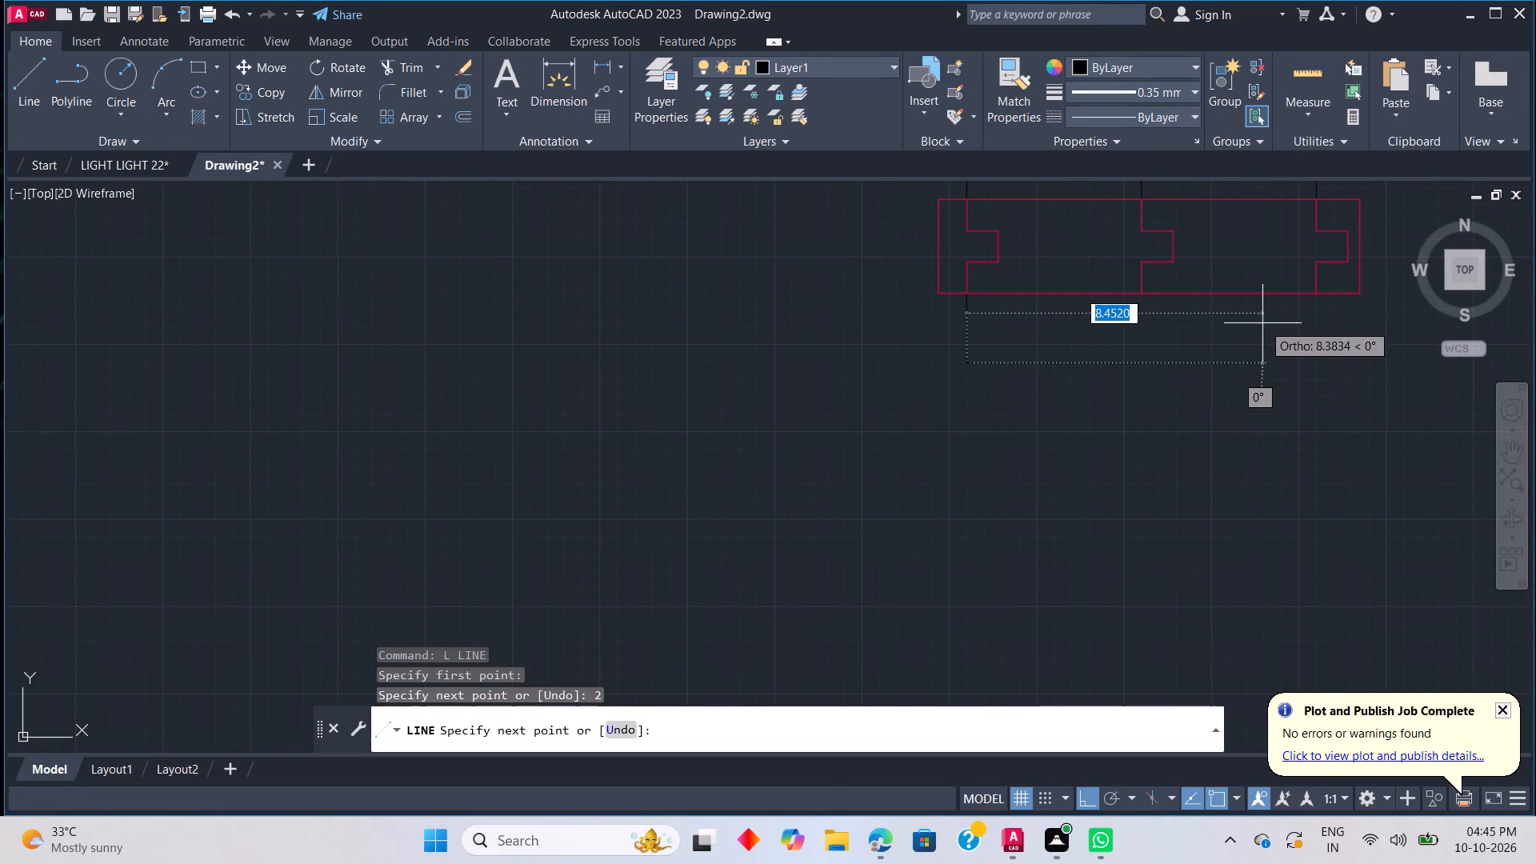
Continue the line about 10 units horizontally to beneath the rightmost stepped symbol, and up to that symbol's lower end.
middle_click_drag(950, 452, 936, 455)
middle_click(936, 456)
middle_click(937, 456)
scroll(657, 445, "down", 2)
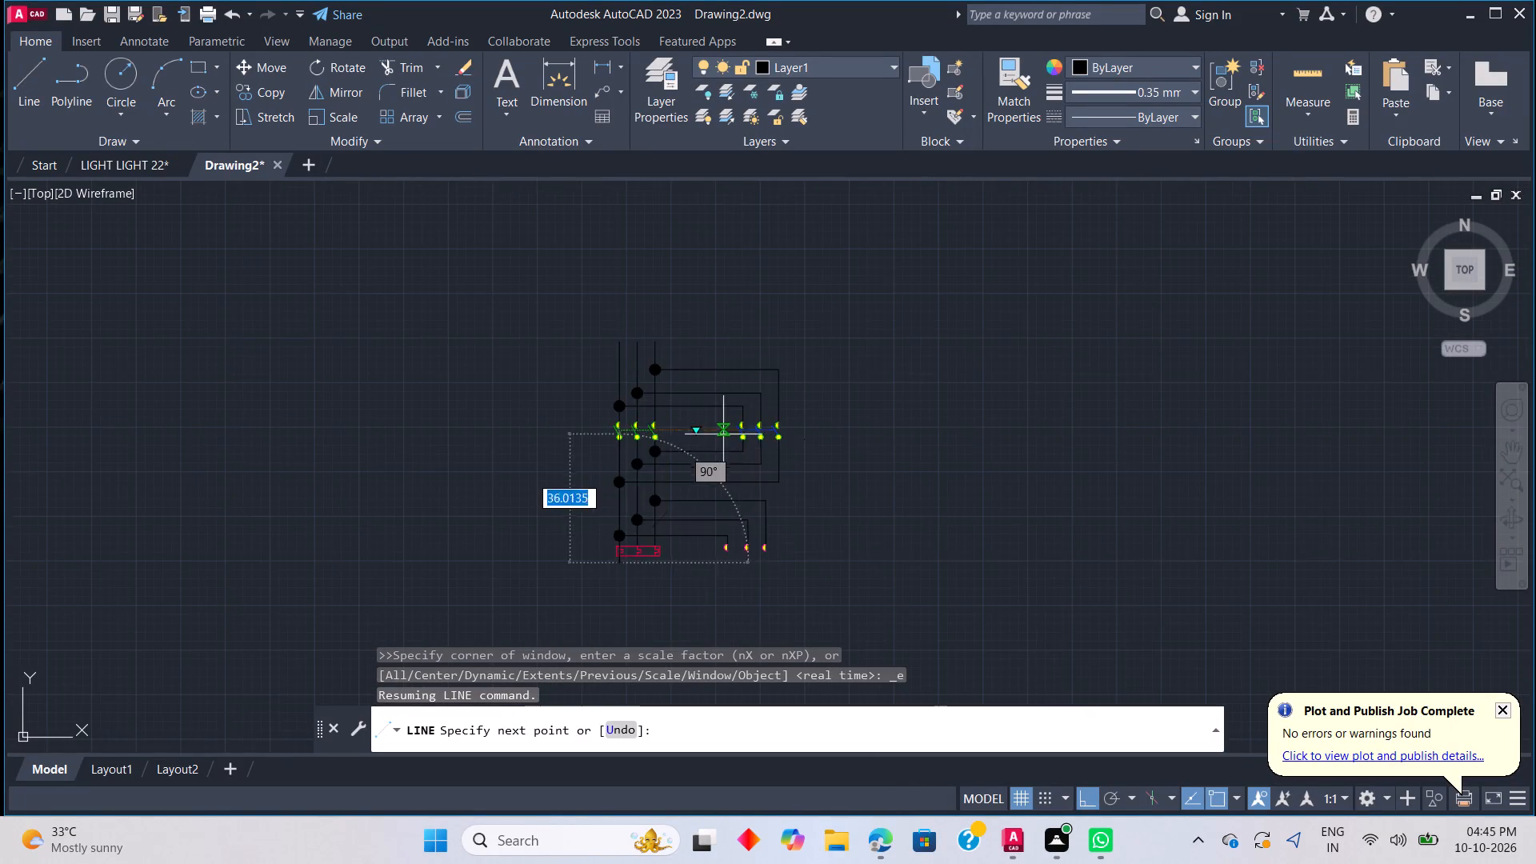
scroll(703, 534, "down", 1)
scroll(669, 591, "up", 3)
scroll(628, 478, "up", 2)
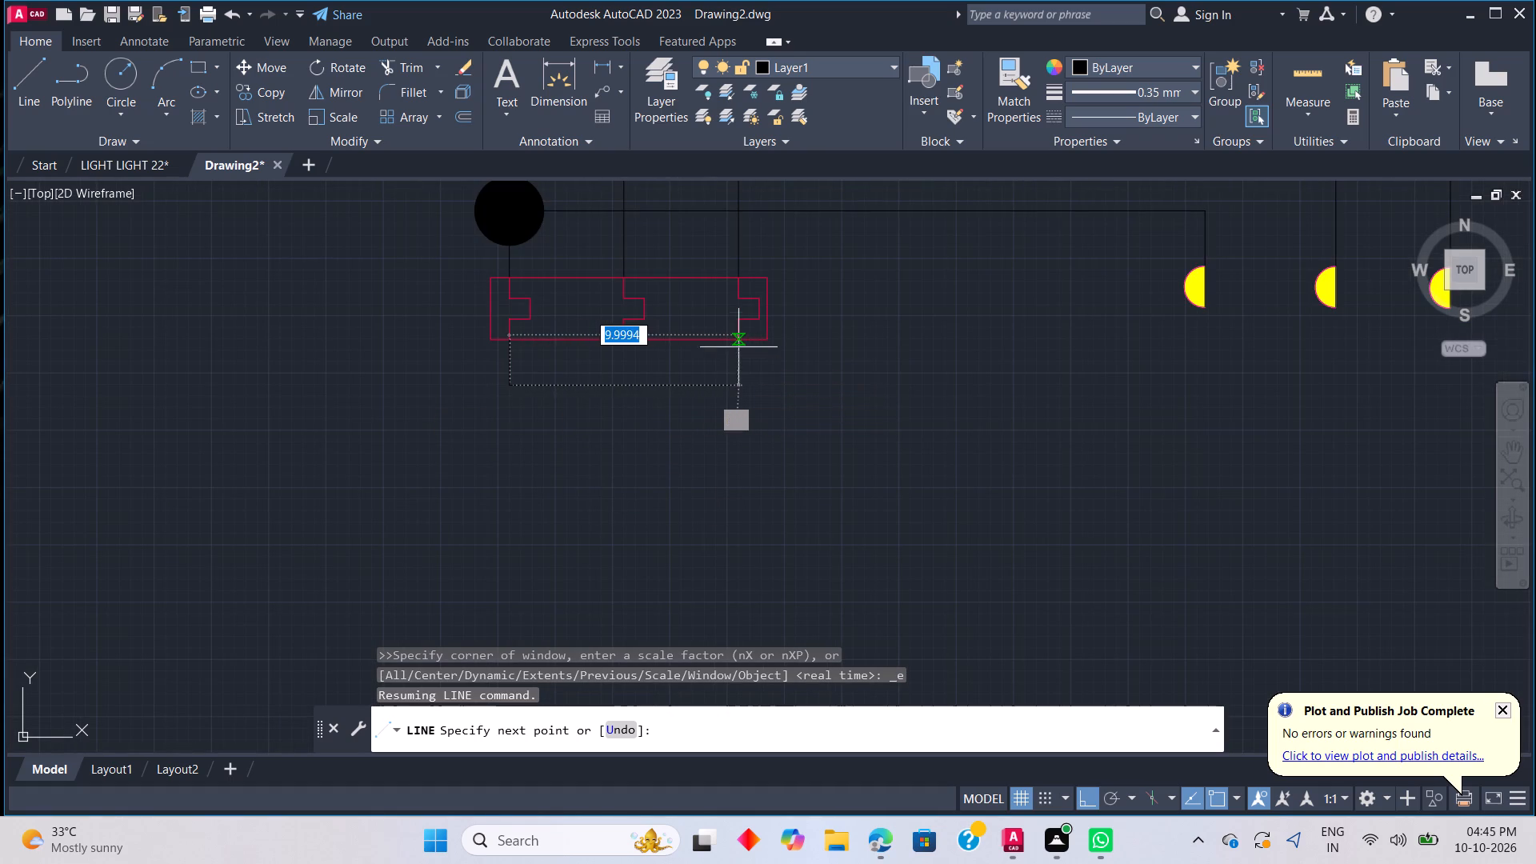
left_click(745, 394)
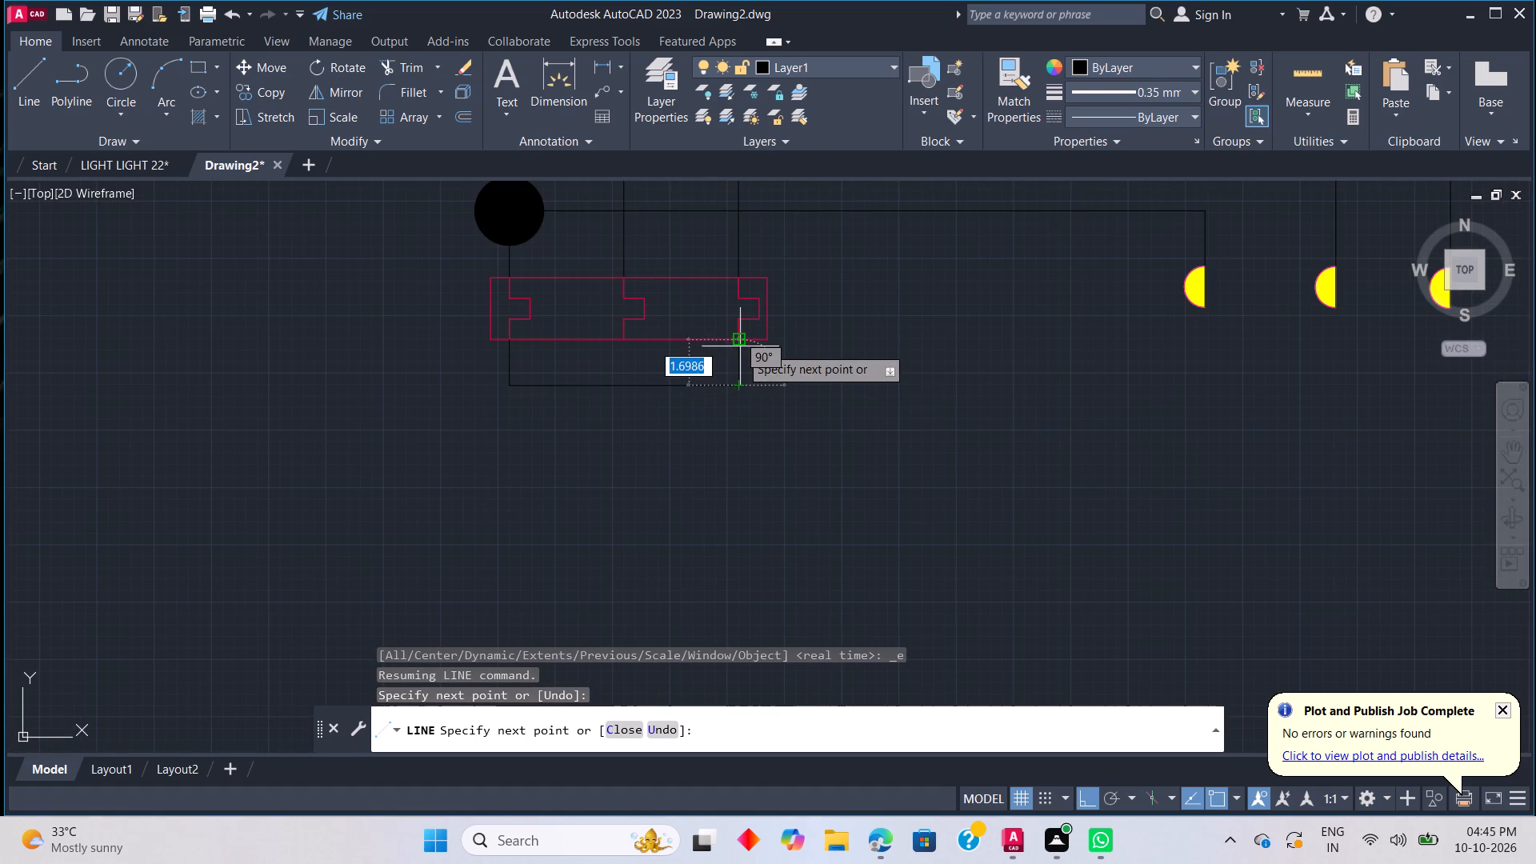
left_click(740, 346)
key("Escape")
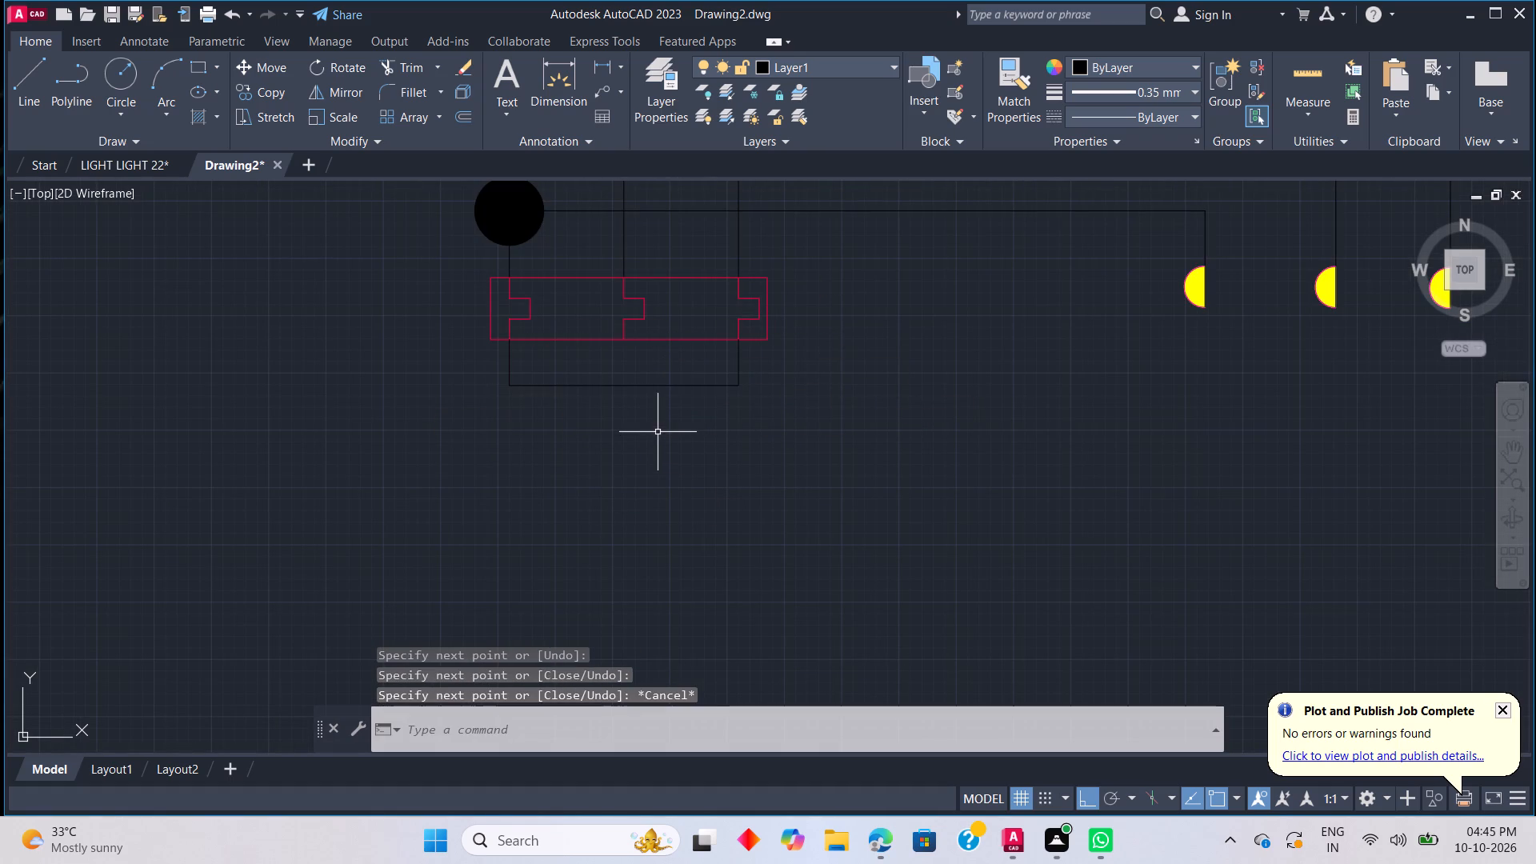
Draw a vertical line from the middle stepped symbol's lower end down past the horizontal connecting line.
type("L")
key("space")
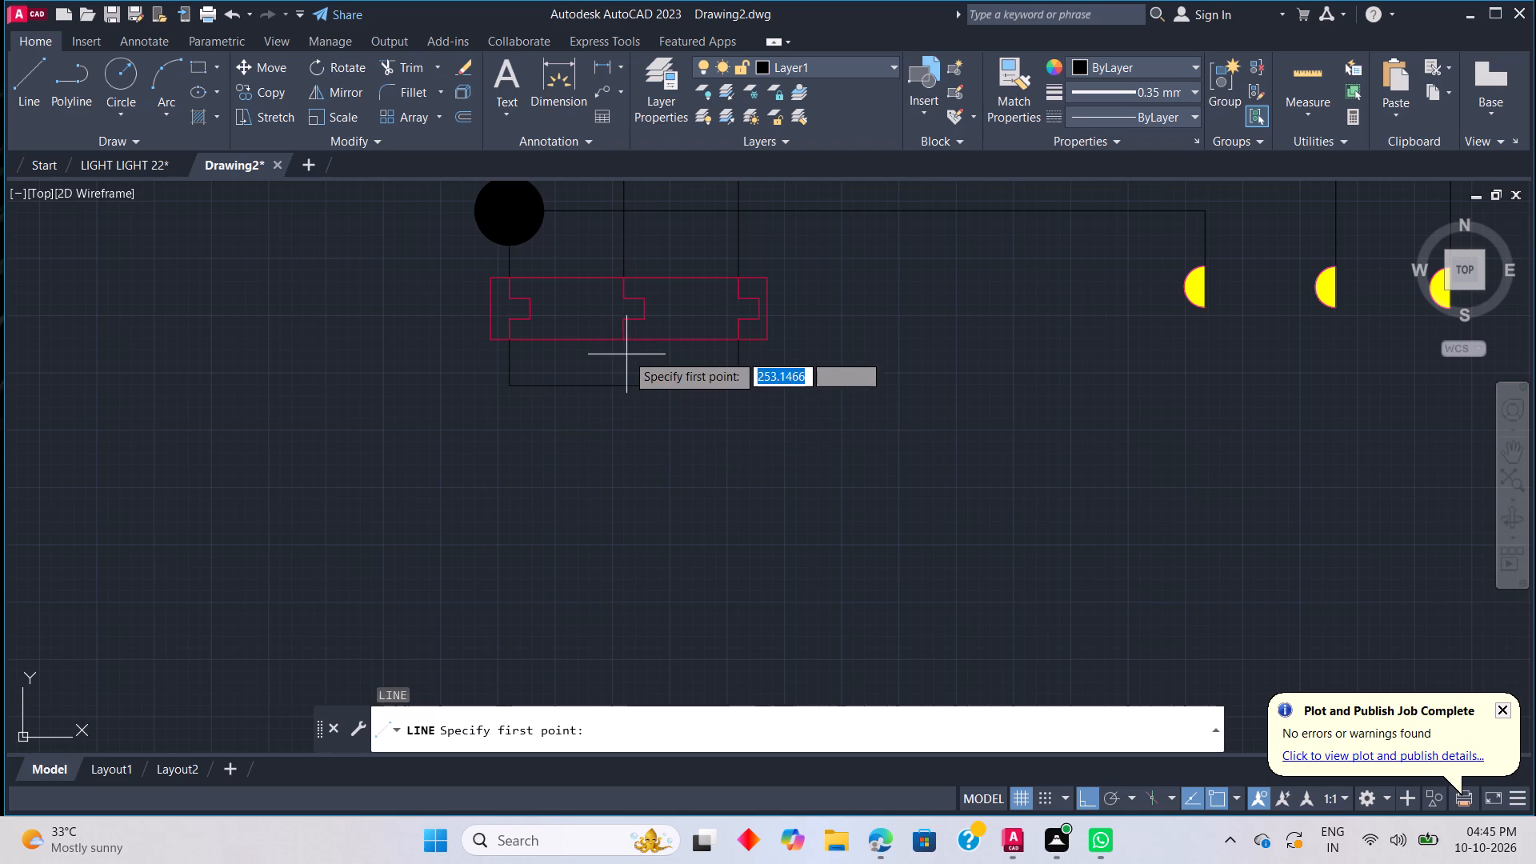
left_click(621, 343)
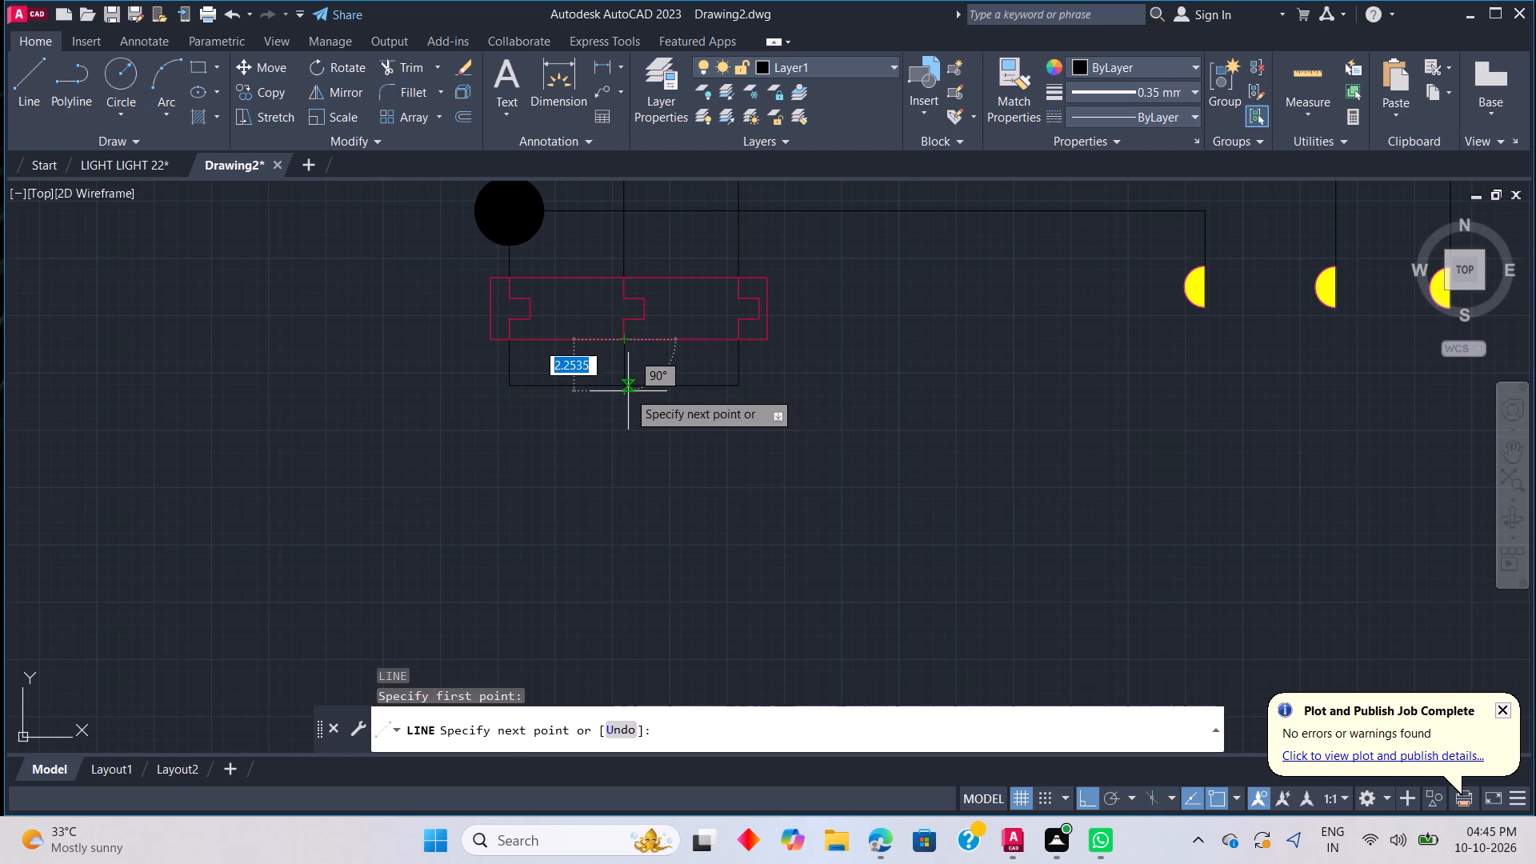
left_click(625, 428)
key("Escape")
key("Escape")
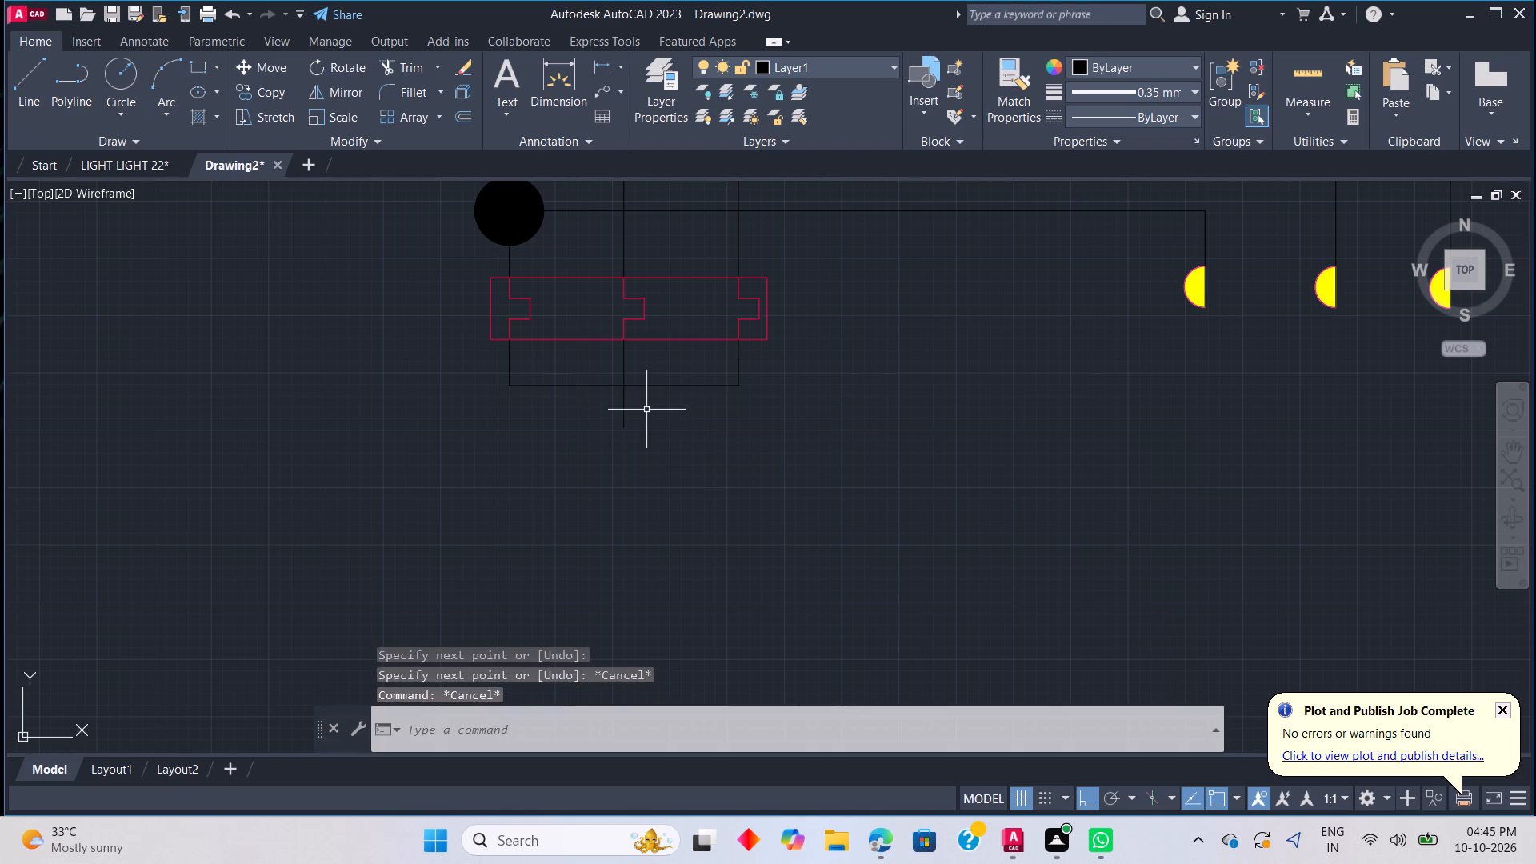
Trim the middle line's overhang and both horizontal connecting segments, leaving three separate vertical legs below the rectangle.
type("TR")
key("space")
left_click(625, 398)
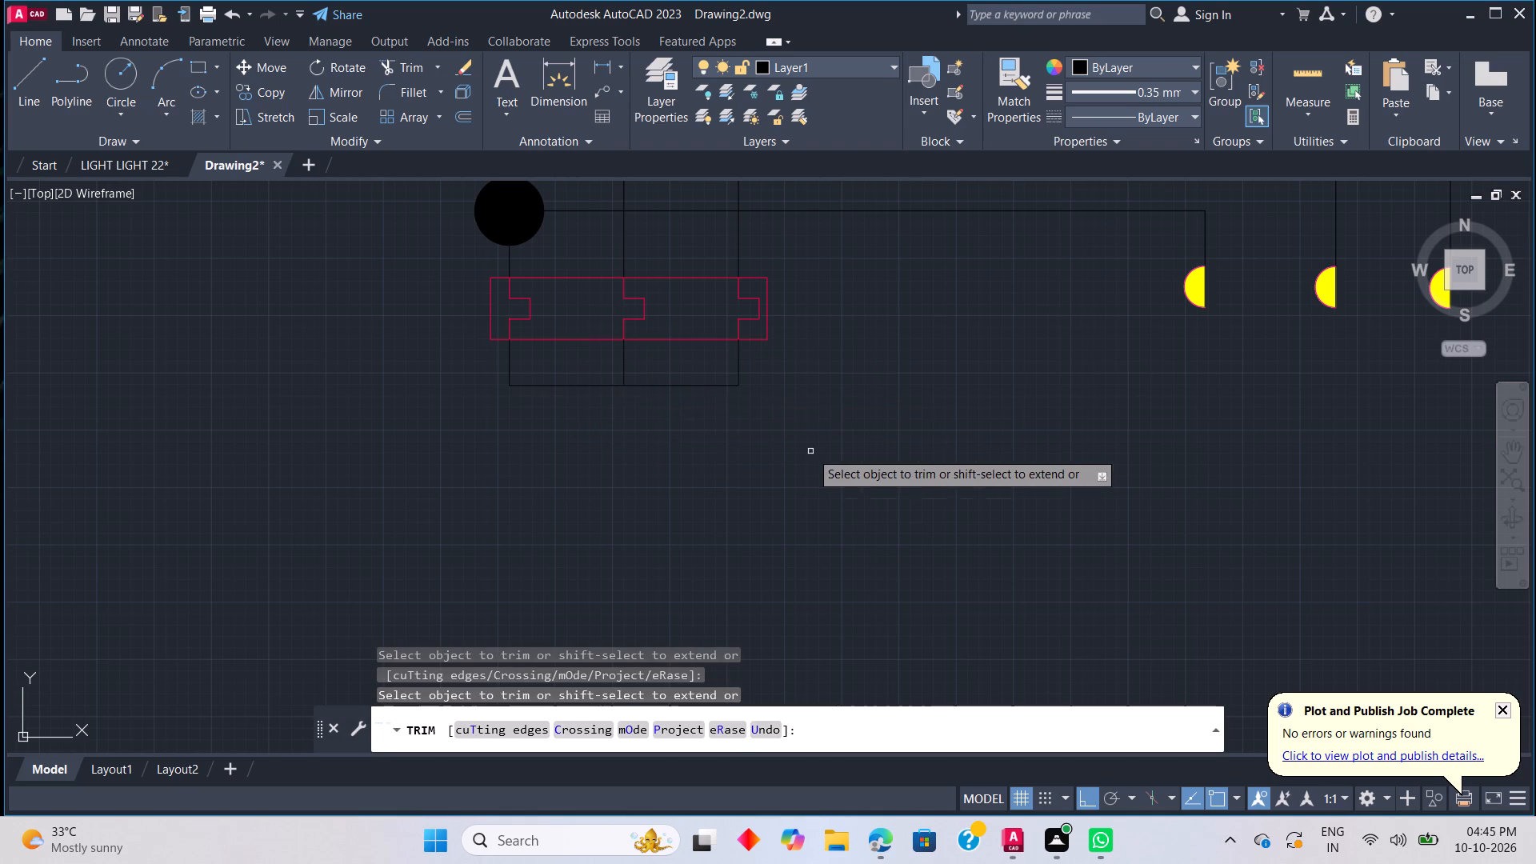
left_click(690, 385)
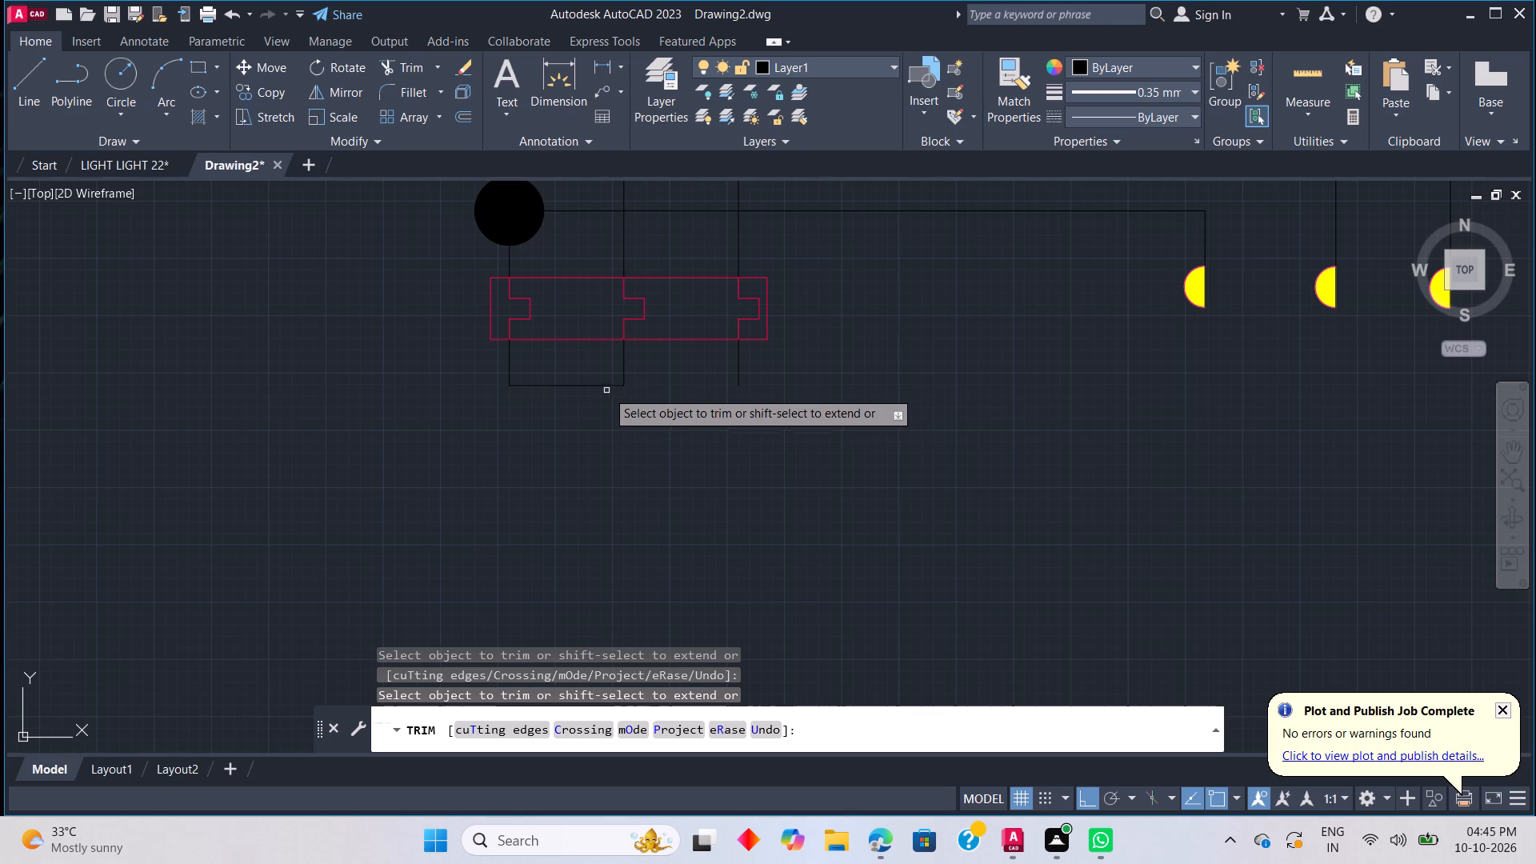
left_click(601, 385)
key("Escape")
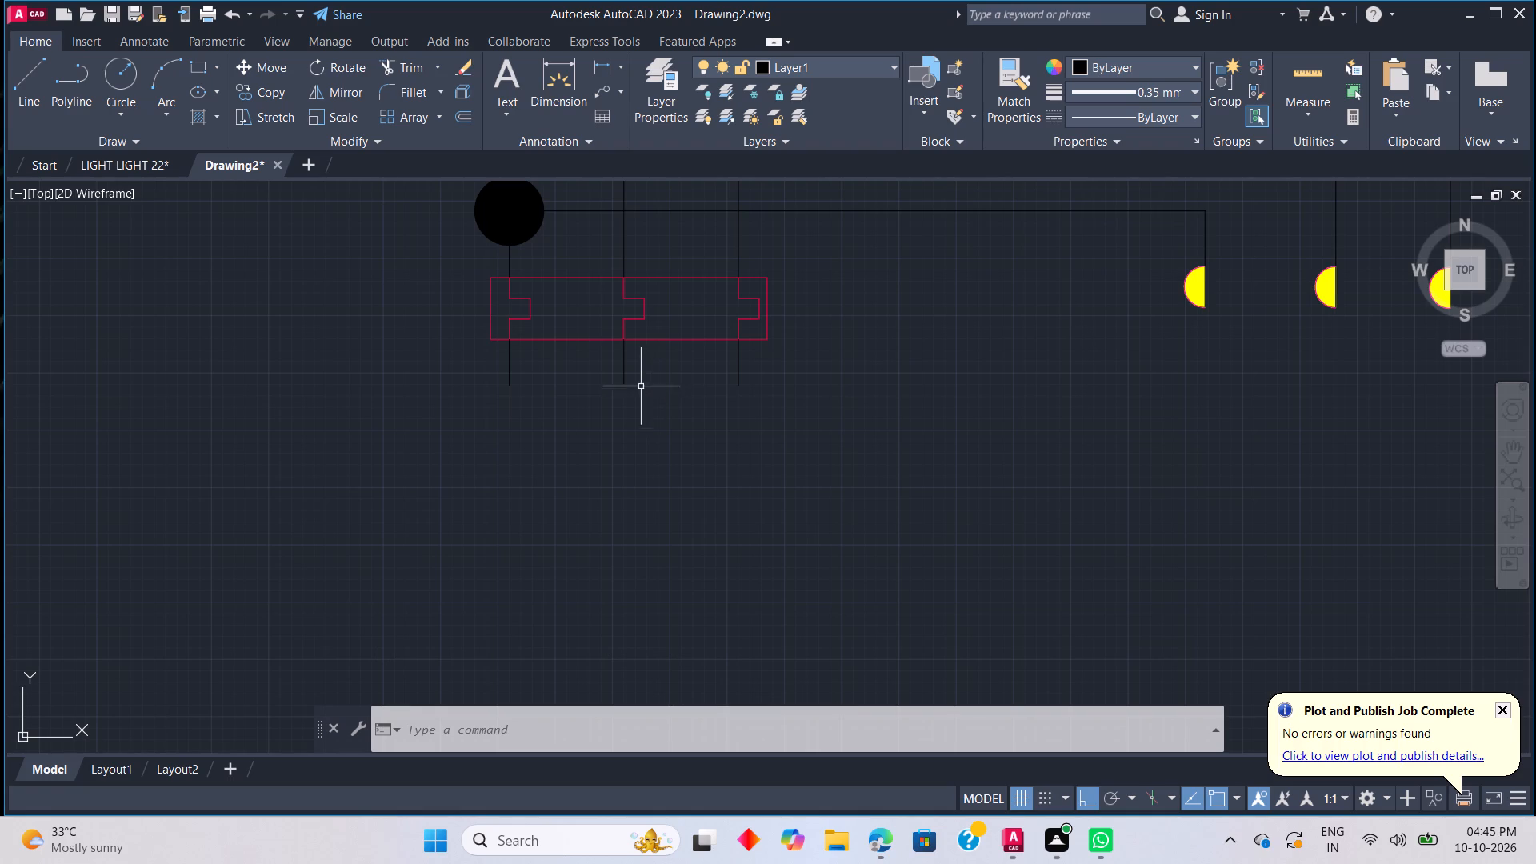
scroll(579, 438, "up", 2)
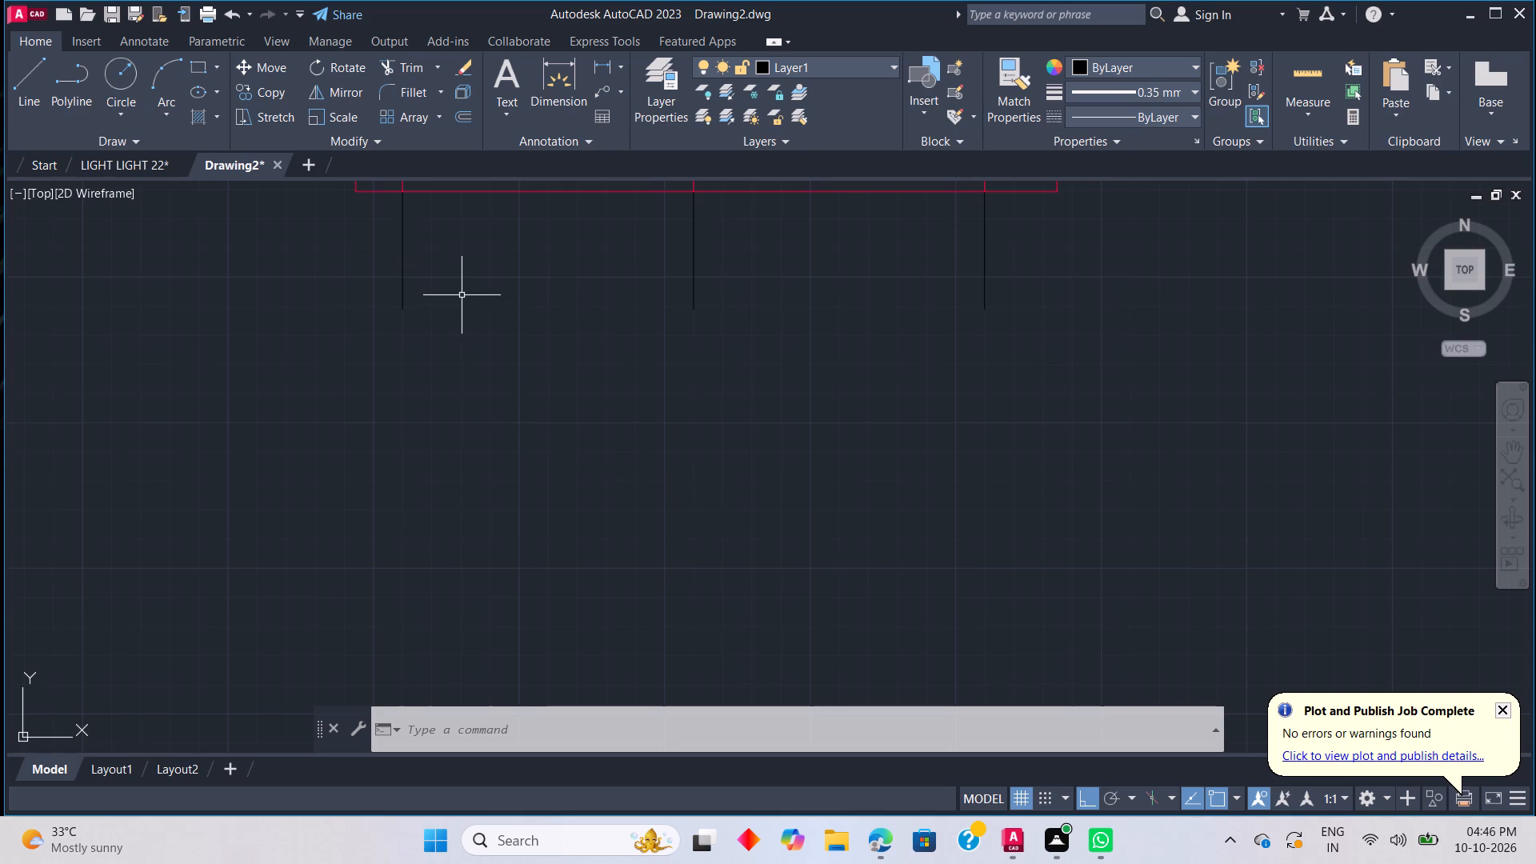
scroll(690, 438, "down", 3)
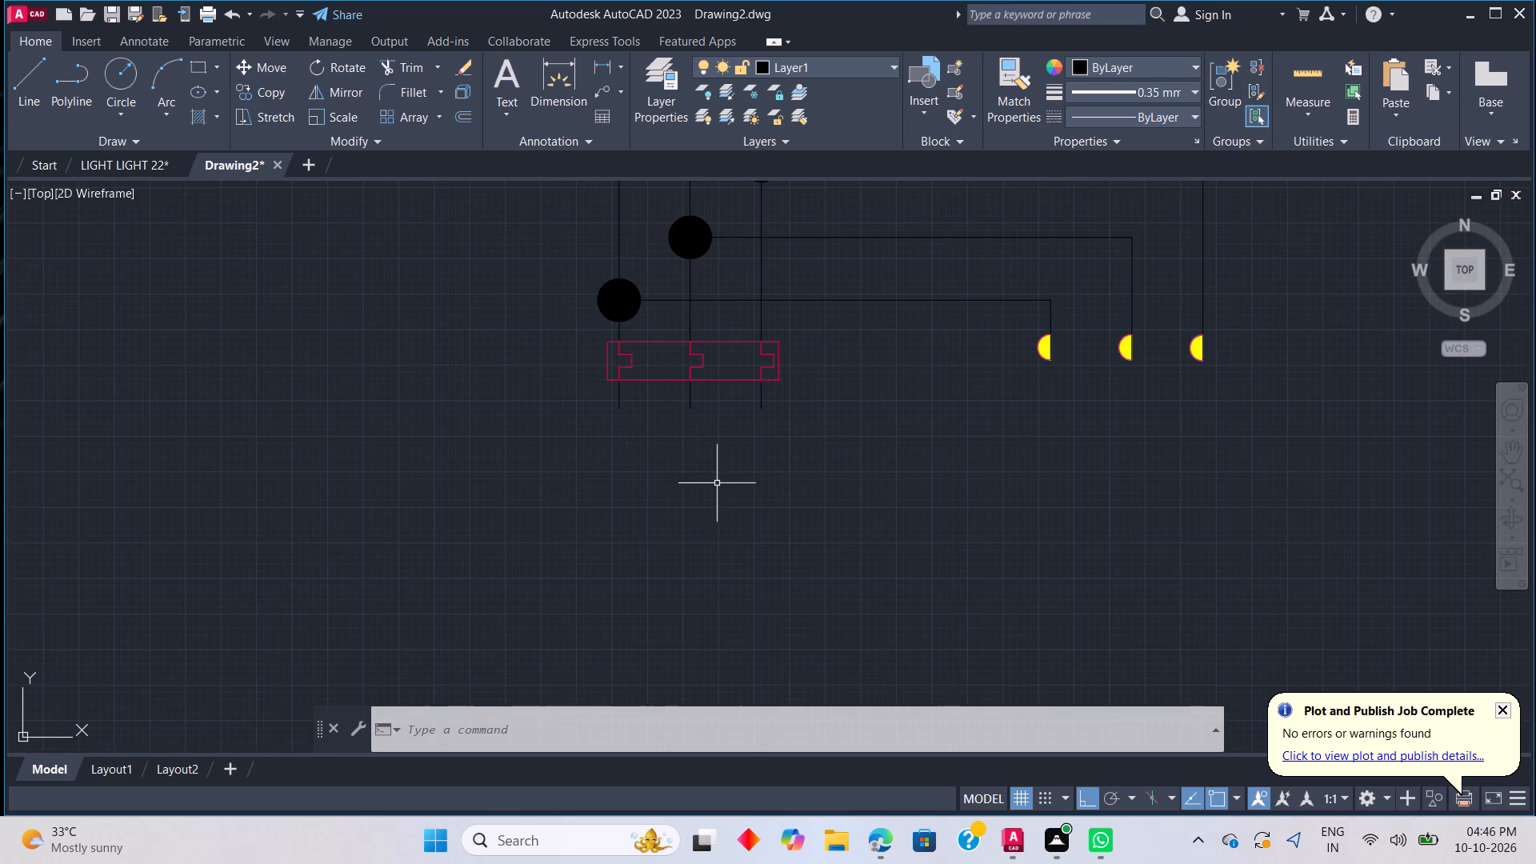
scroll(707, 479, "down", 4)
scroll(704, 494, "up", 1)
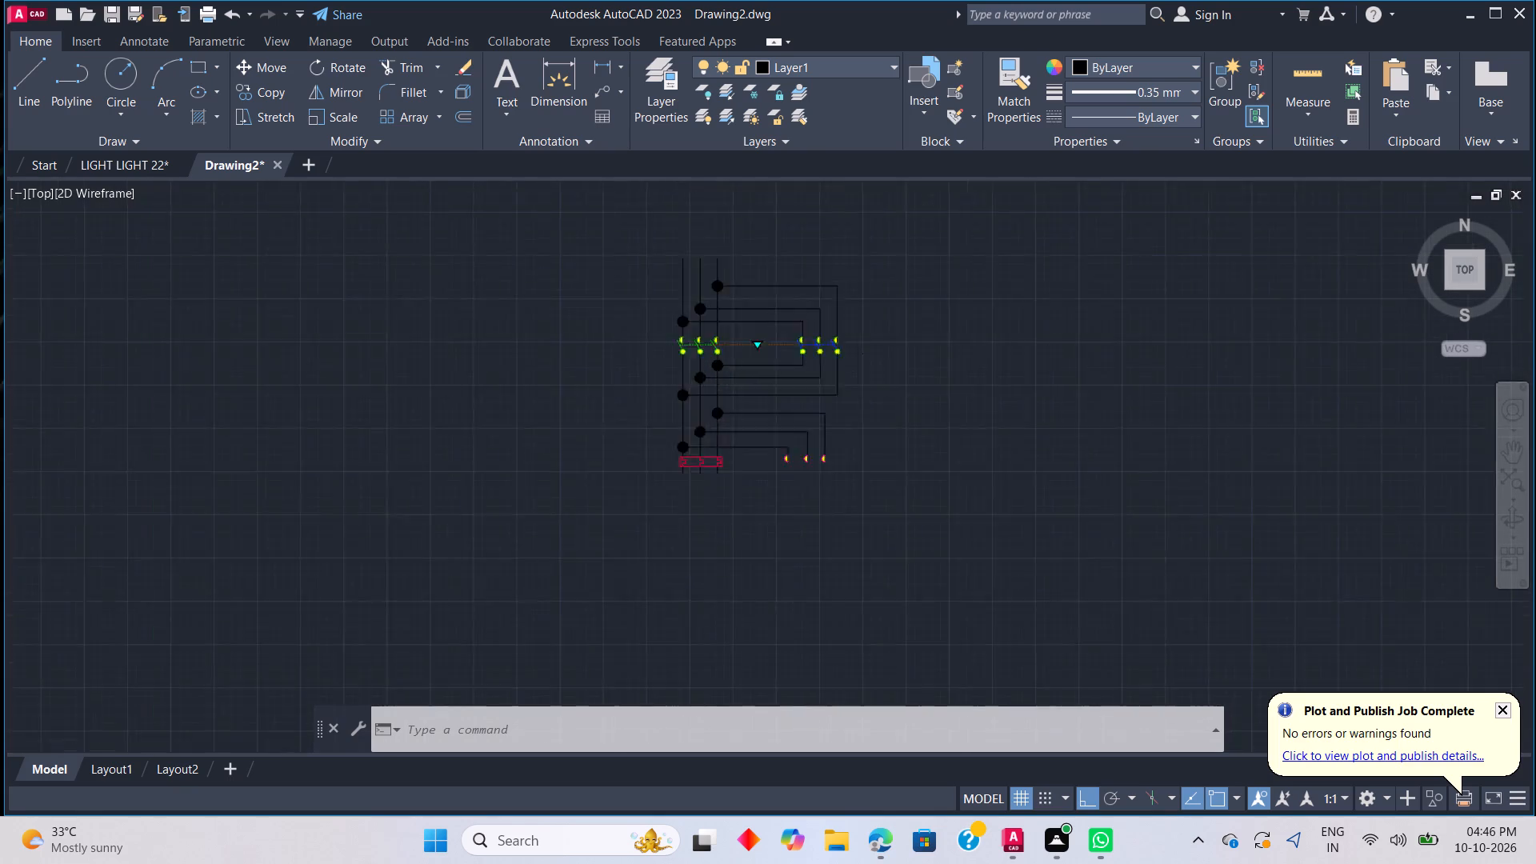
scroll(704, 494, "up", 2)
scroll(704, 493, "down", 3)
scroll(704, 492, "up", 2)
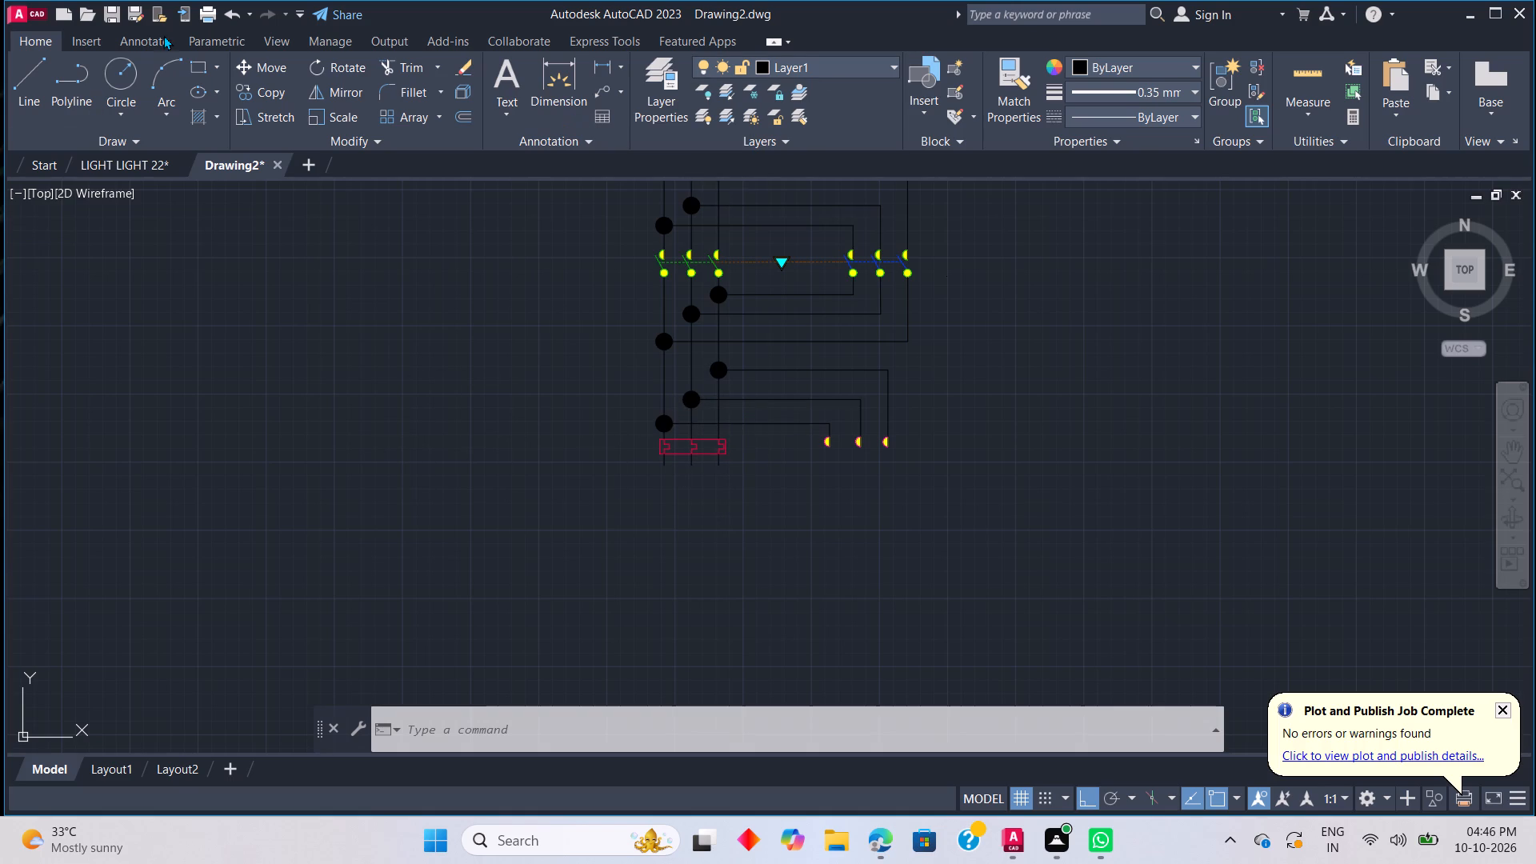
Browse the Basic Electronics blocks in DesignCenter, previewing symbols such as Resistor and Inductor.
key("ctrl+2")
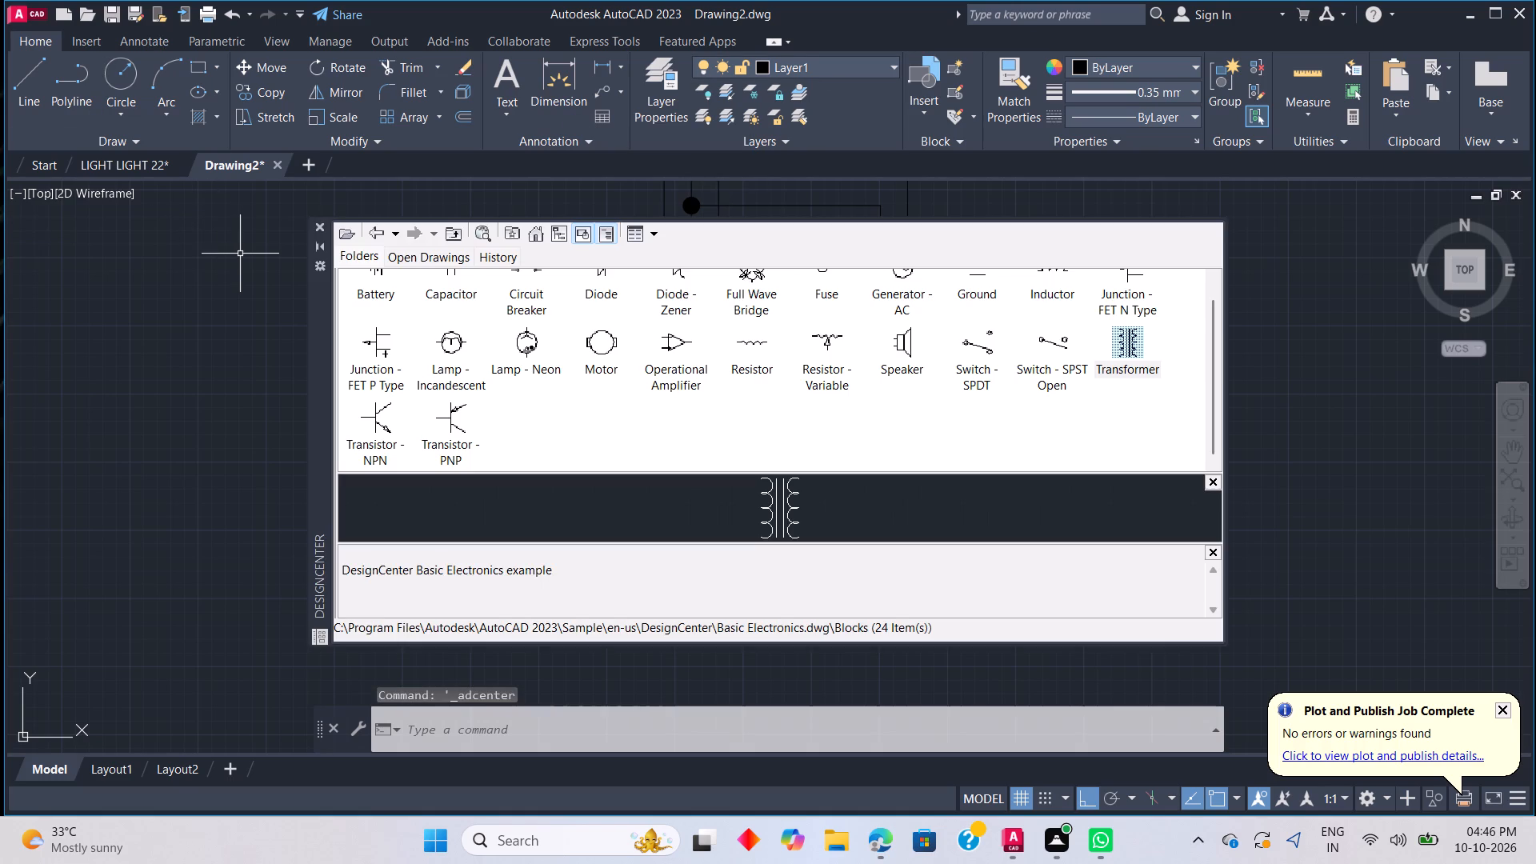
scroll(806, 360, "up", 2)
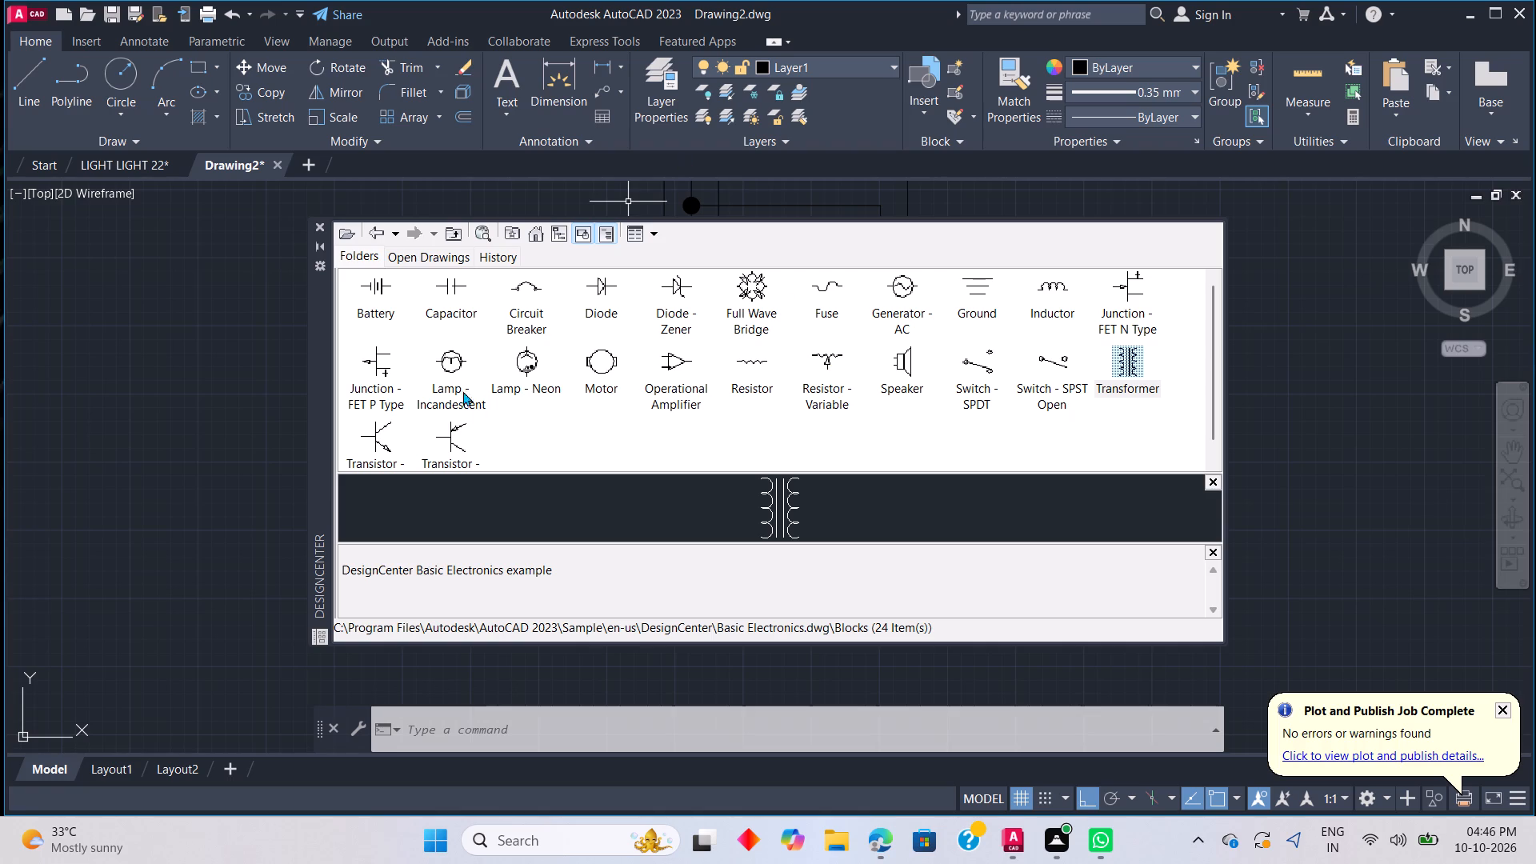
scroll(414, 436, "down", 5)
scroll(713, 401, "up", 5)
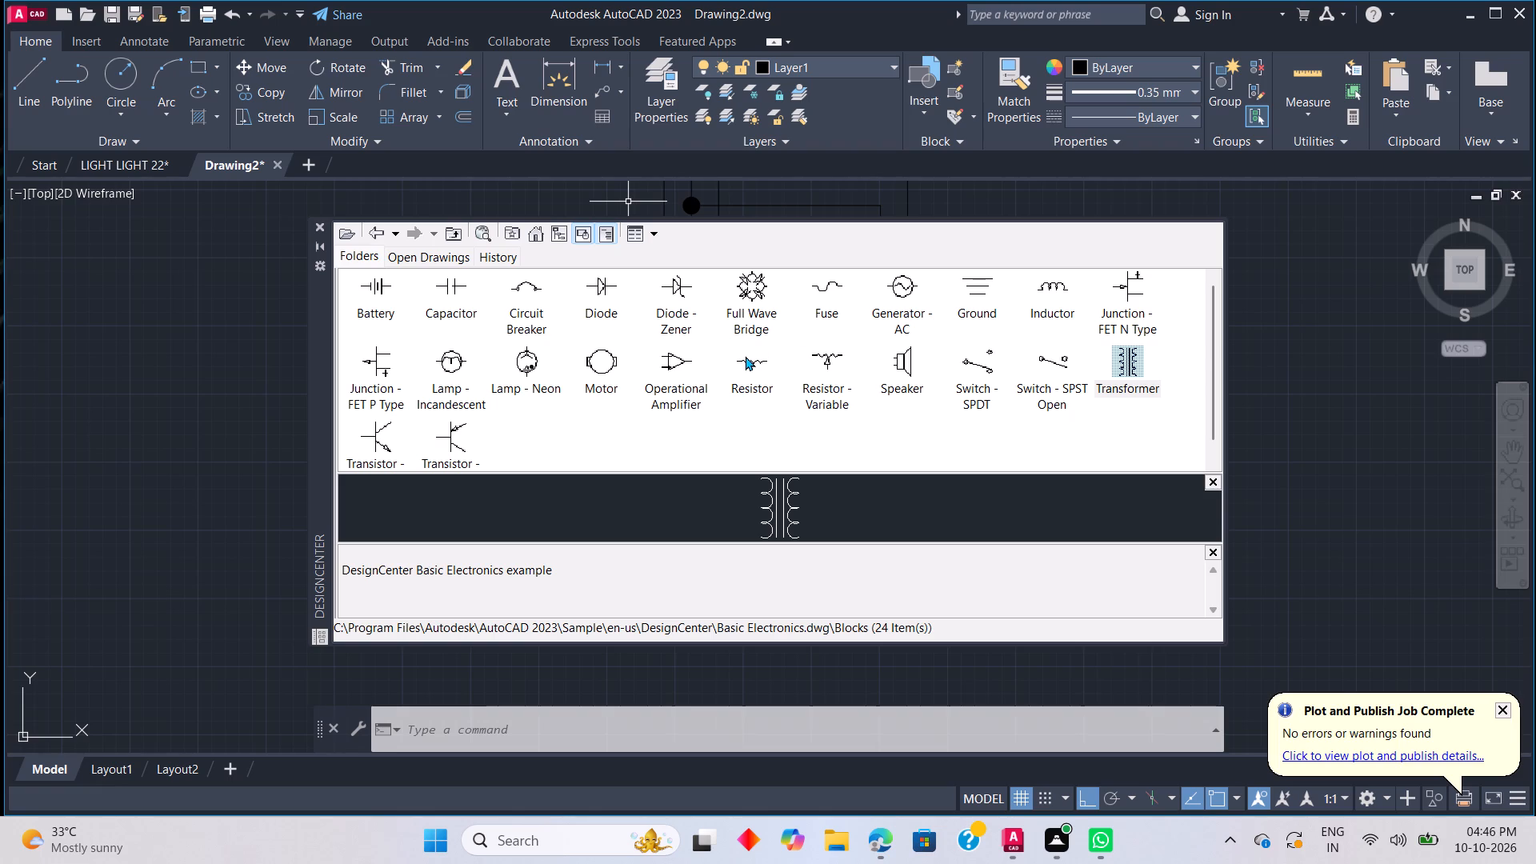
left_click_drag(745, 358, 771, 373)
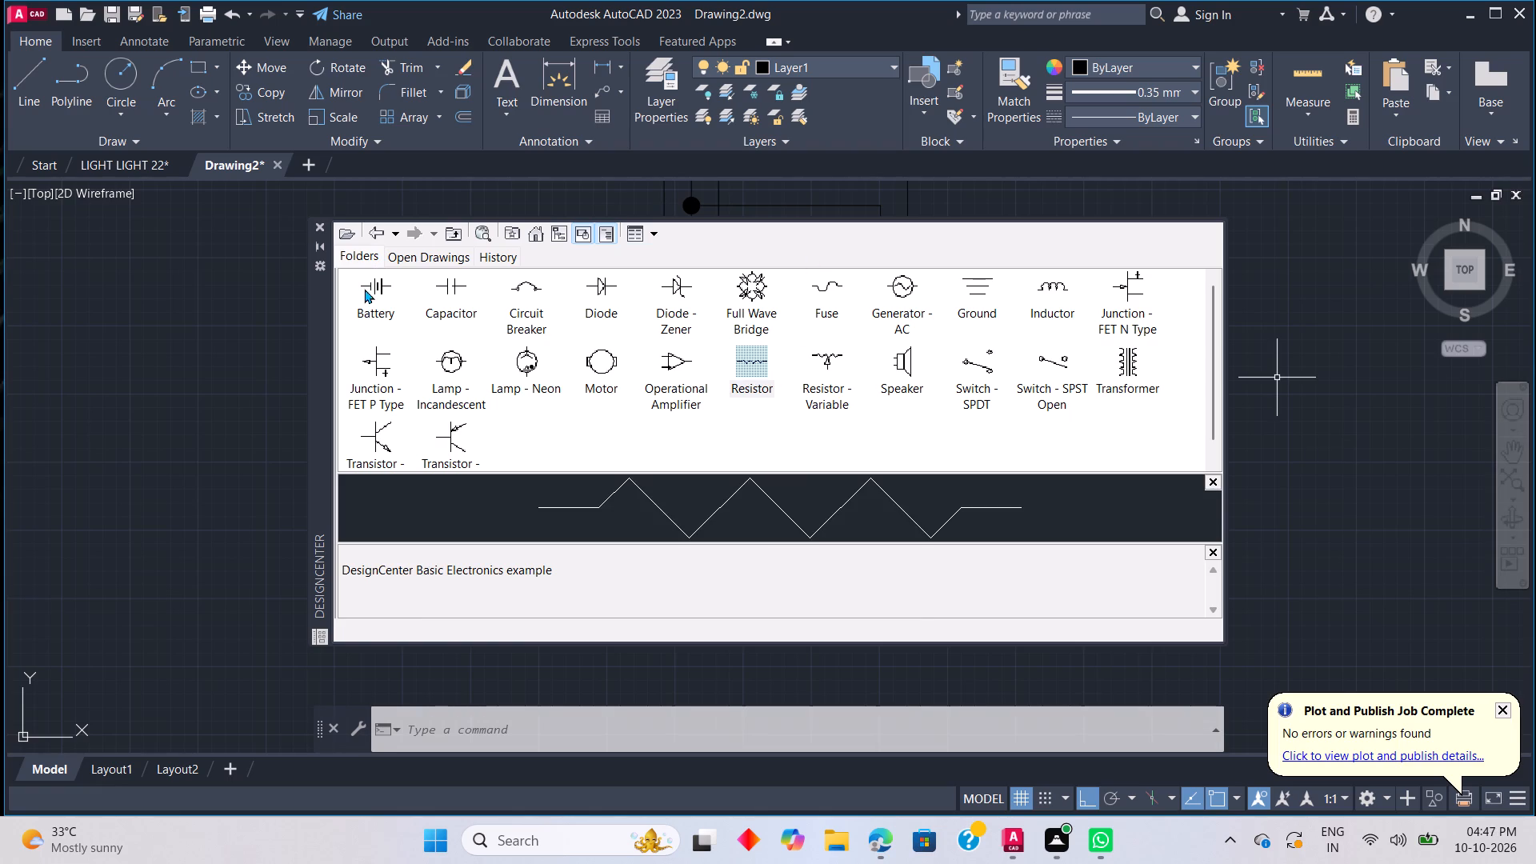
left_click(1042, 296)
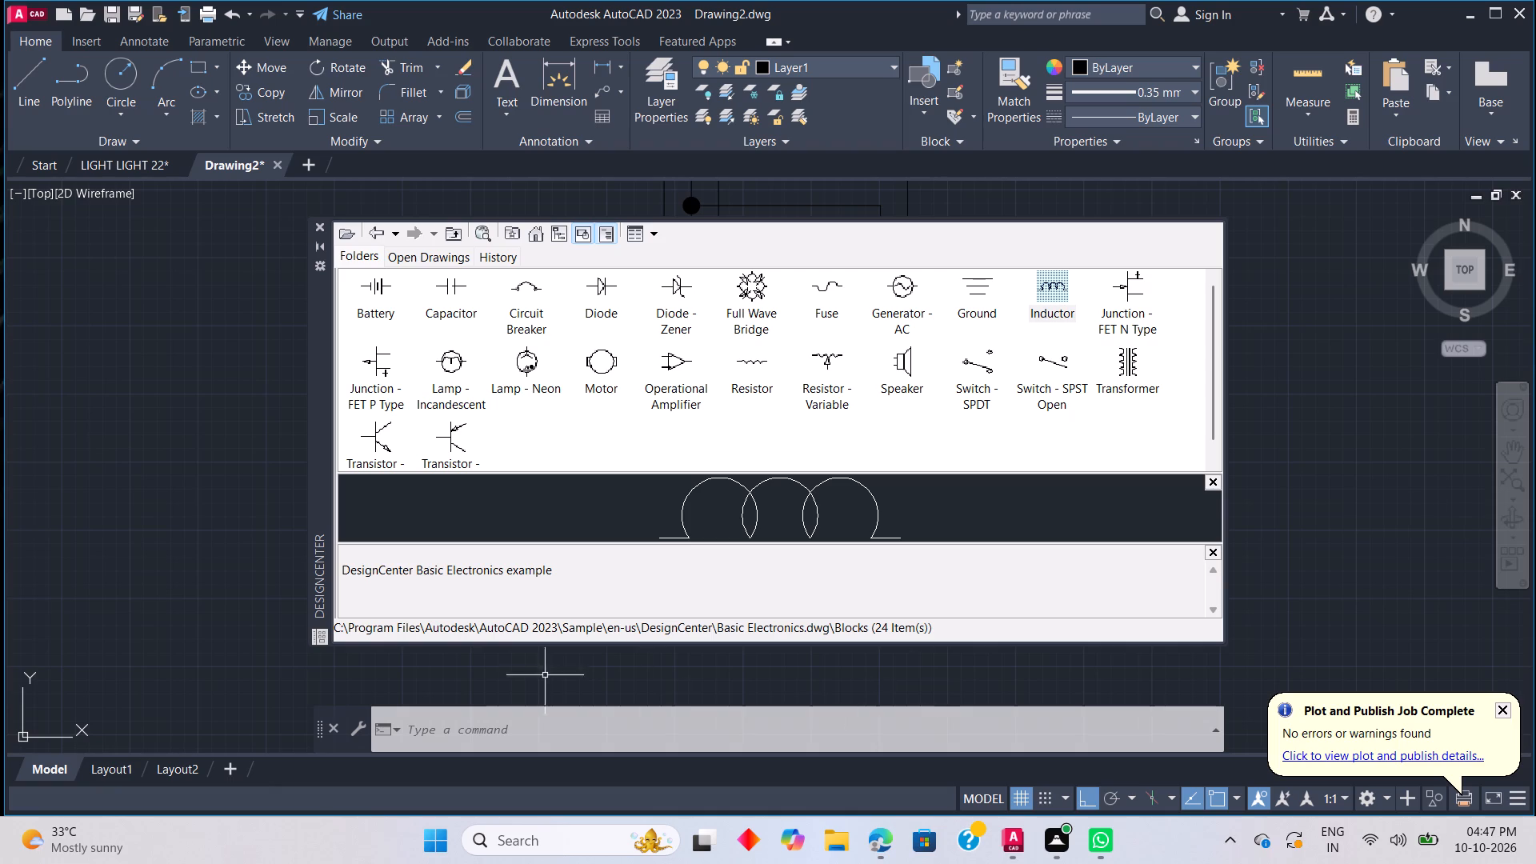
scroll(934, 337, "down", 4)
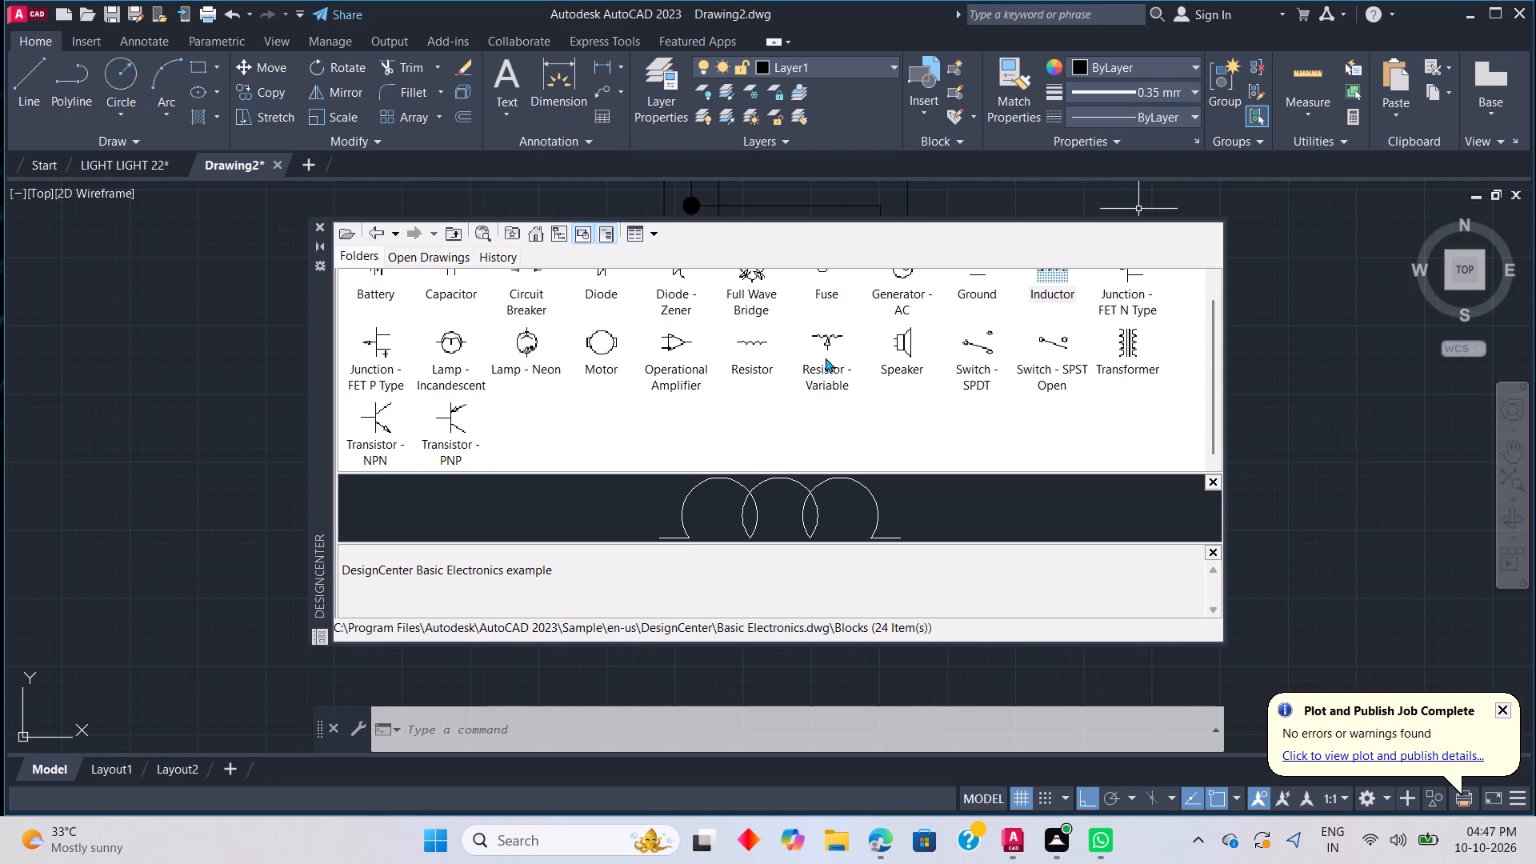
scroll(814, 357, "up", 2)
scroll(693, 369, "up", 2)
left_click(757, 373)
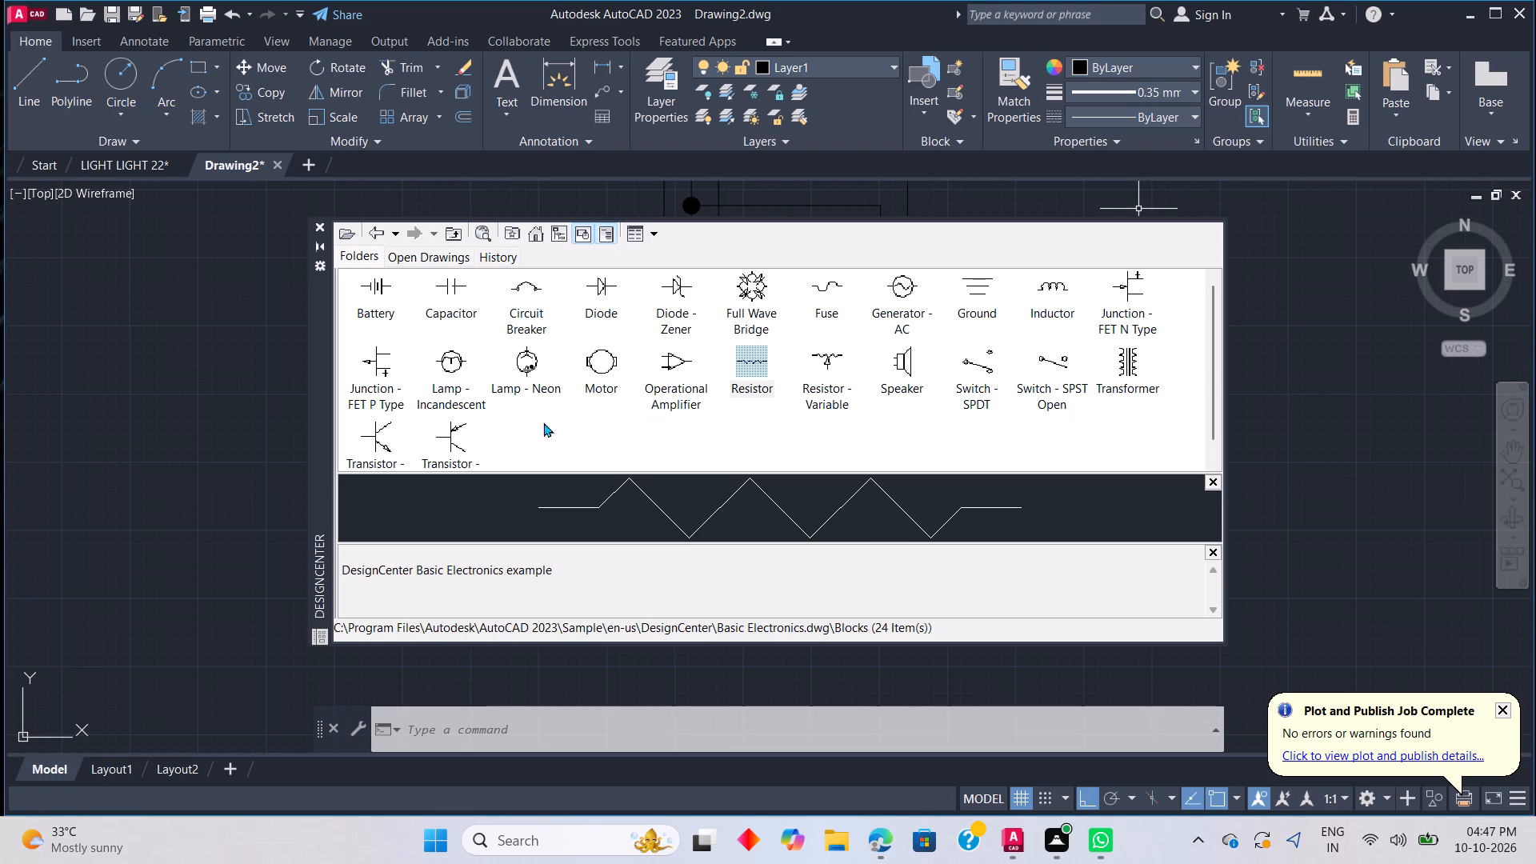
left_click(444, 438)
left_click(350, 432)
left_click(388, 431)
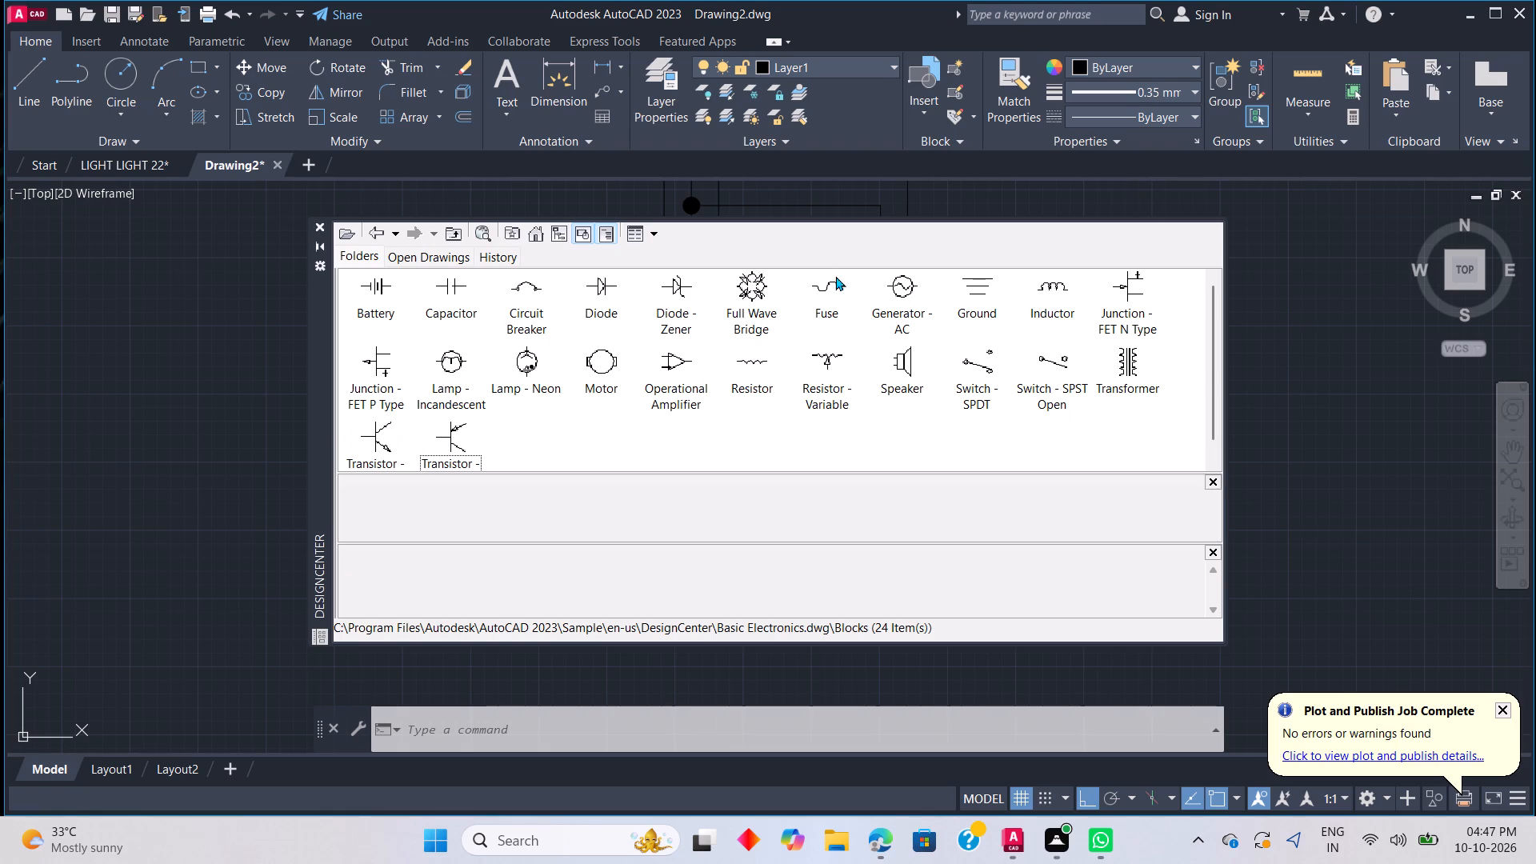
left_click(1037, 291)
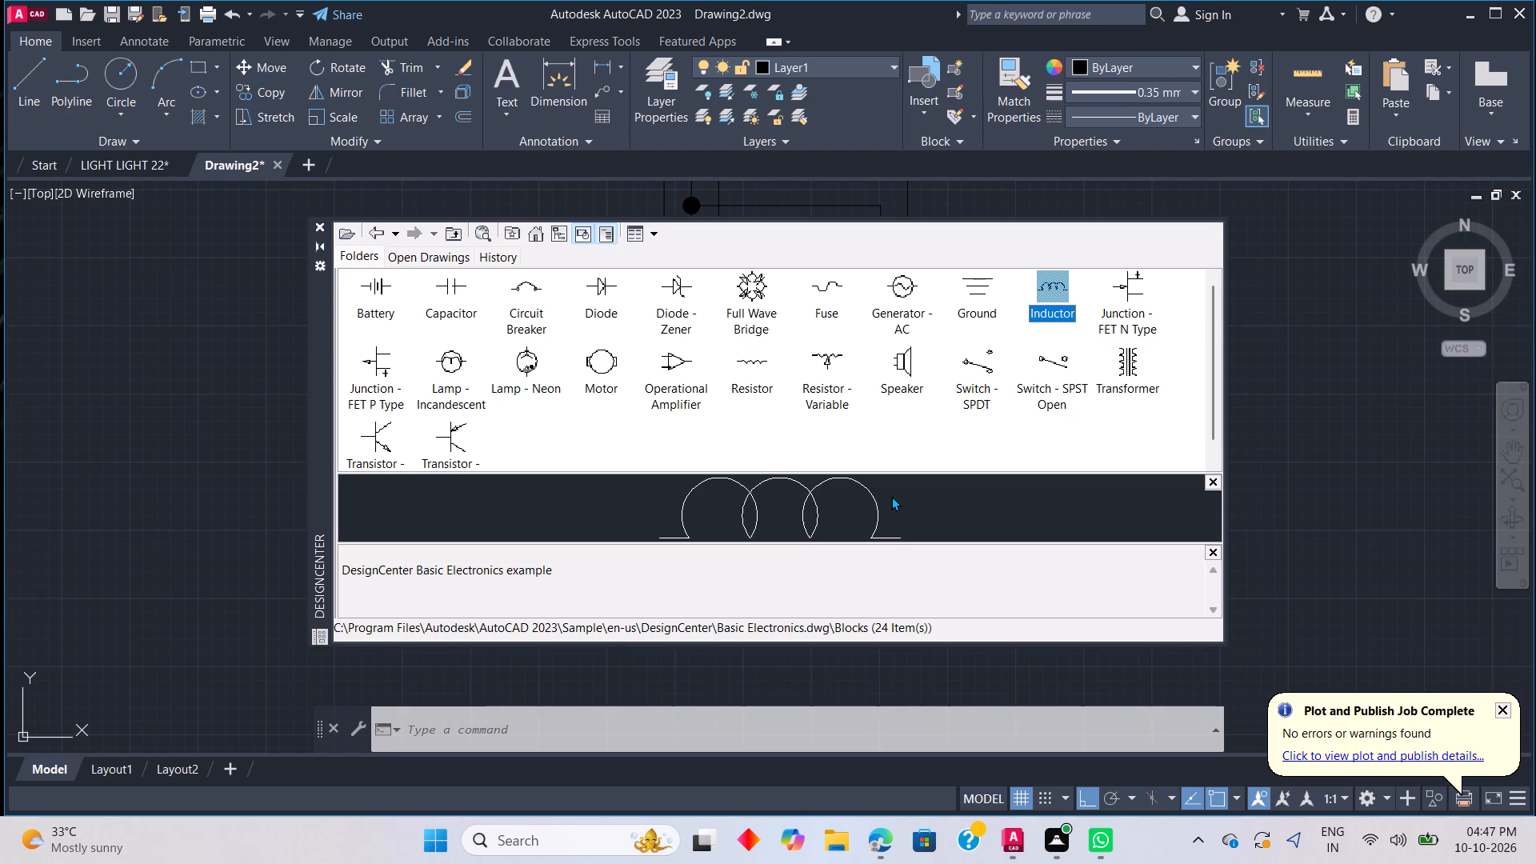
Look through the blocks of Electrical Power.dwg in DesignCenter, and close the palette.
left_click(372, 224)
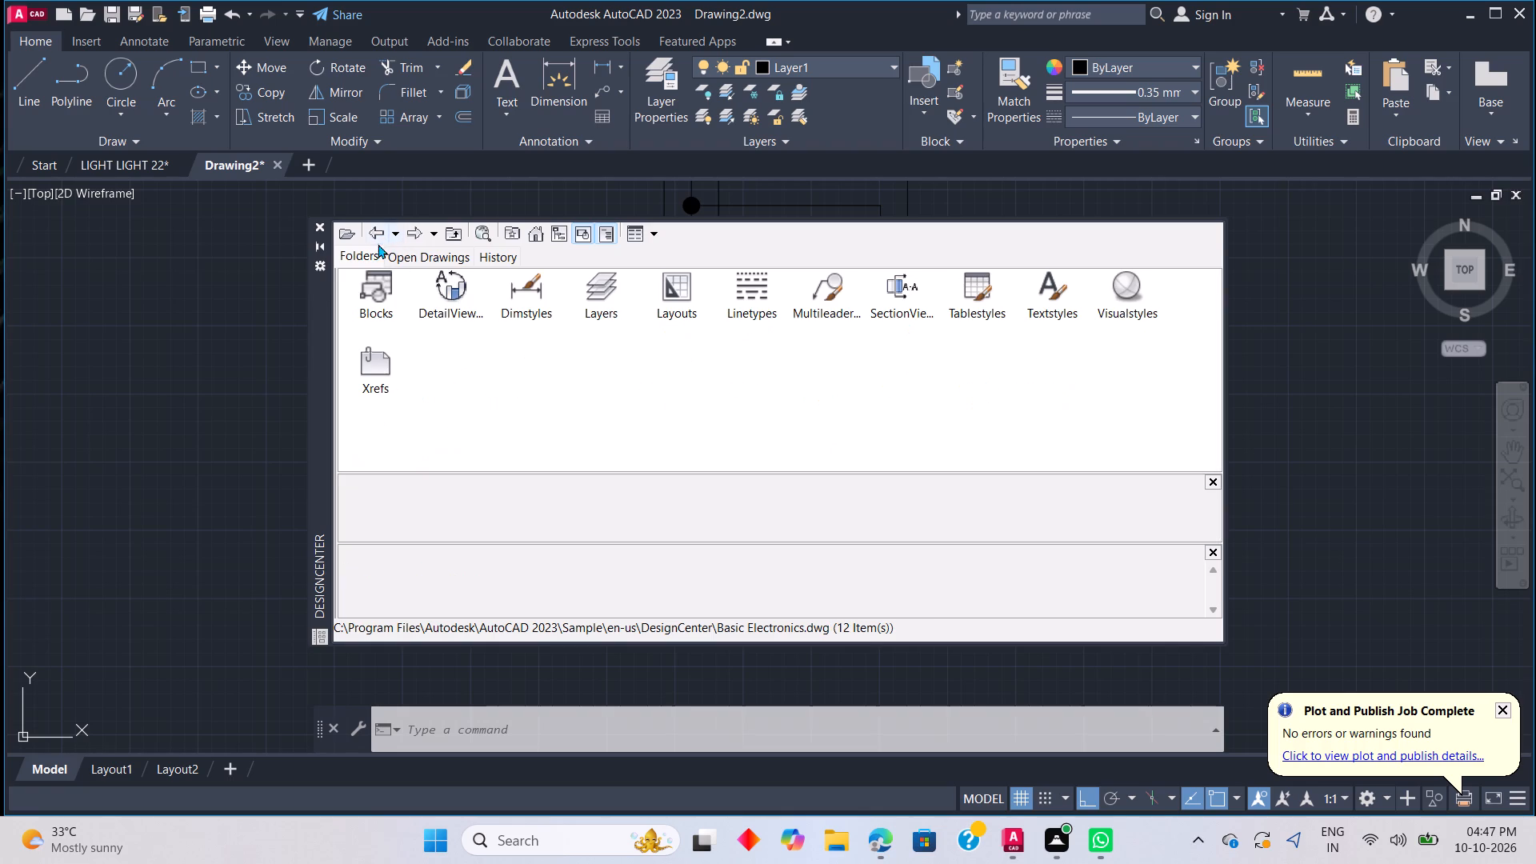
left_click(376, 232)
double_click(678, 302)
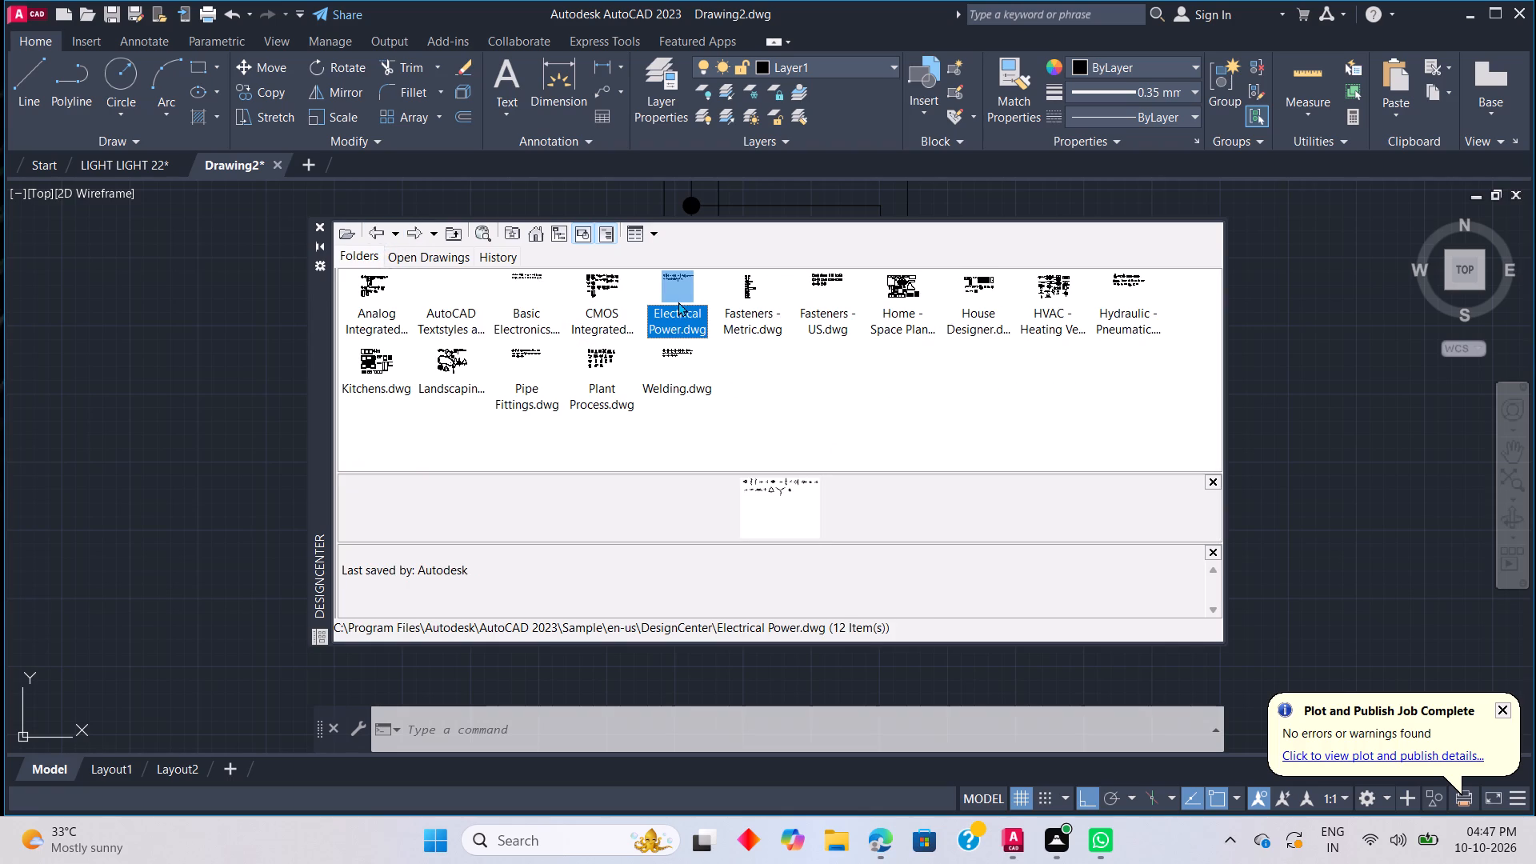
double_click(375, 291)
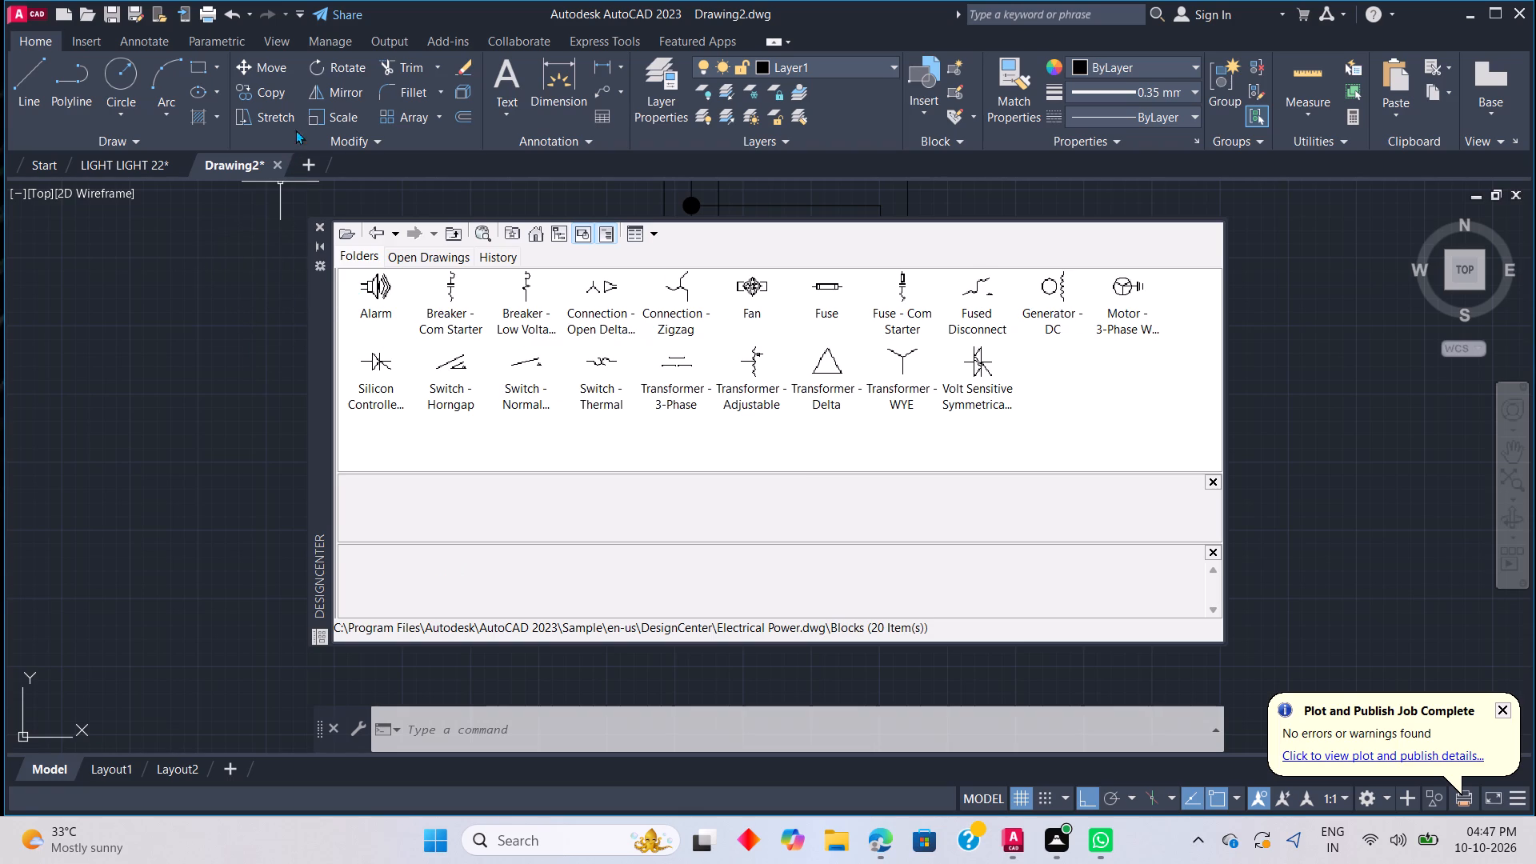
left_click(309, 253)
left_click(315, 229)
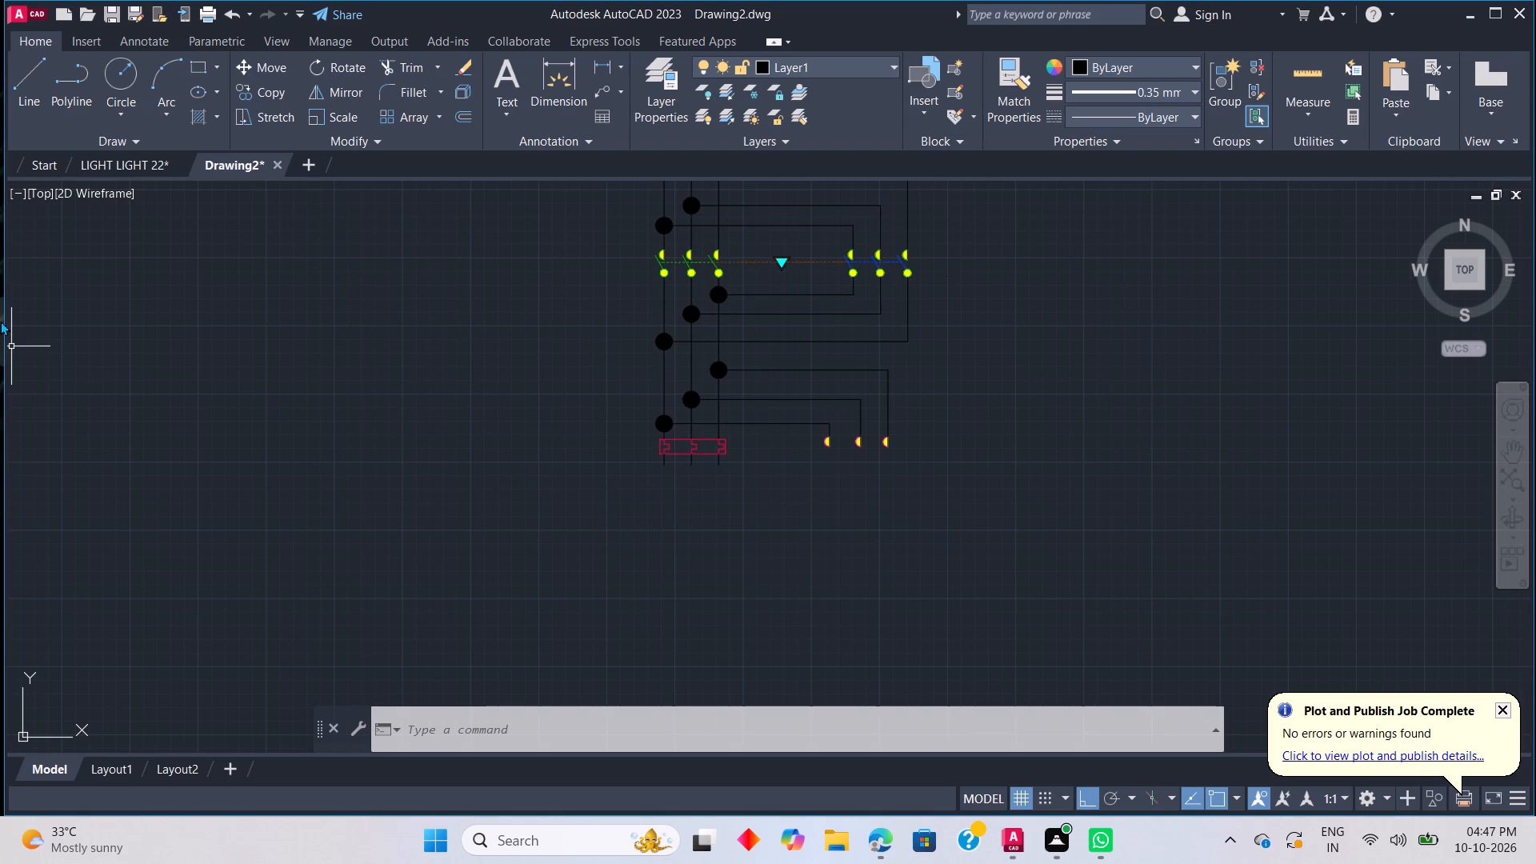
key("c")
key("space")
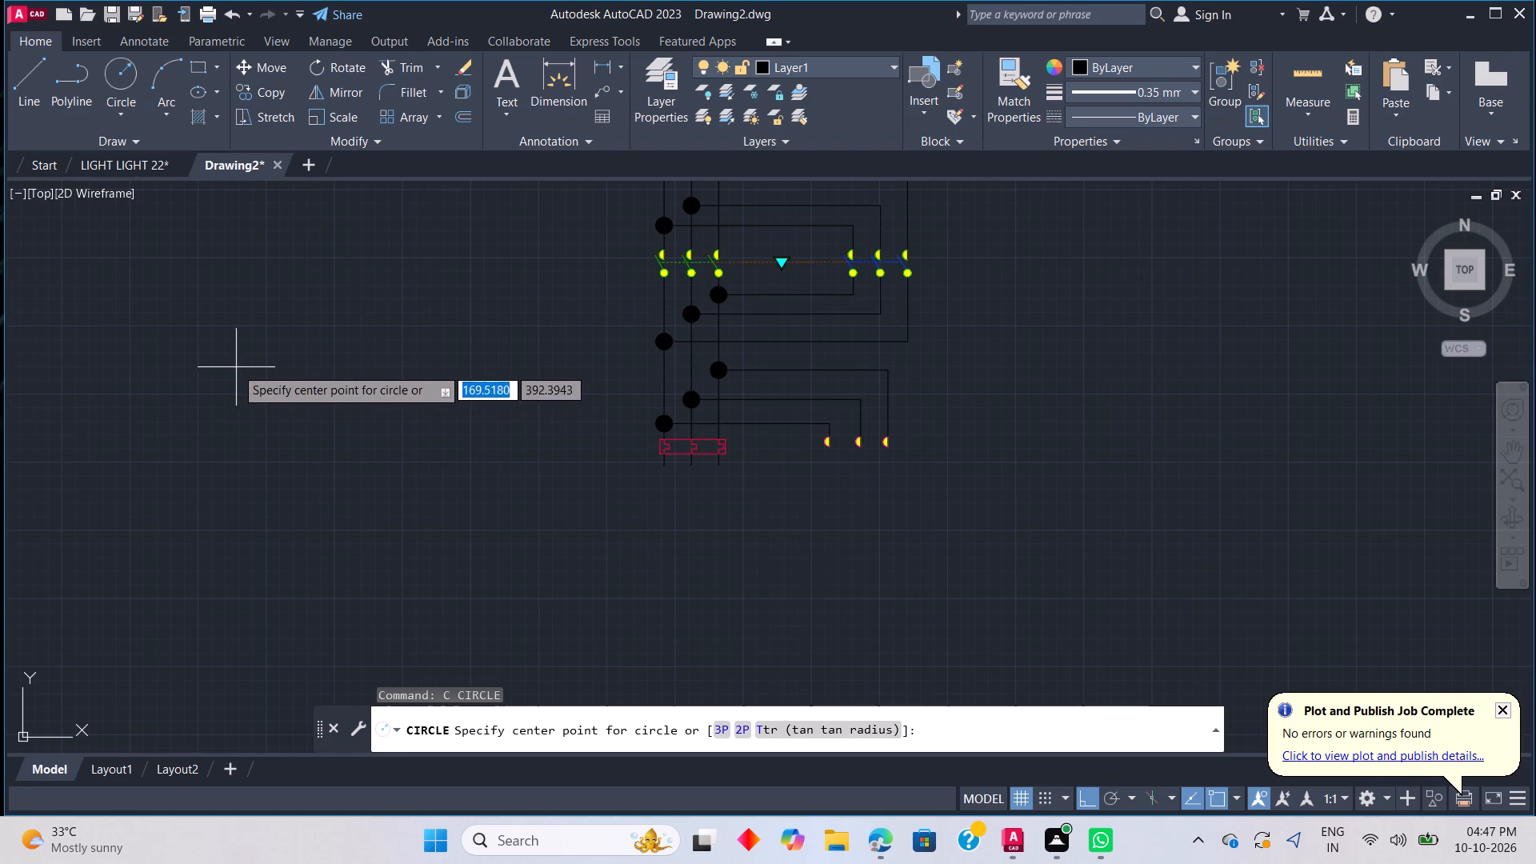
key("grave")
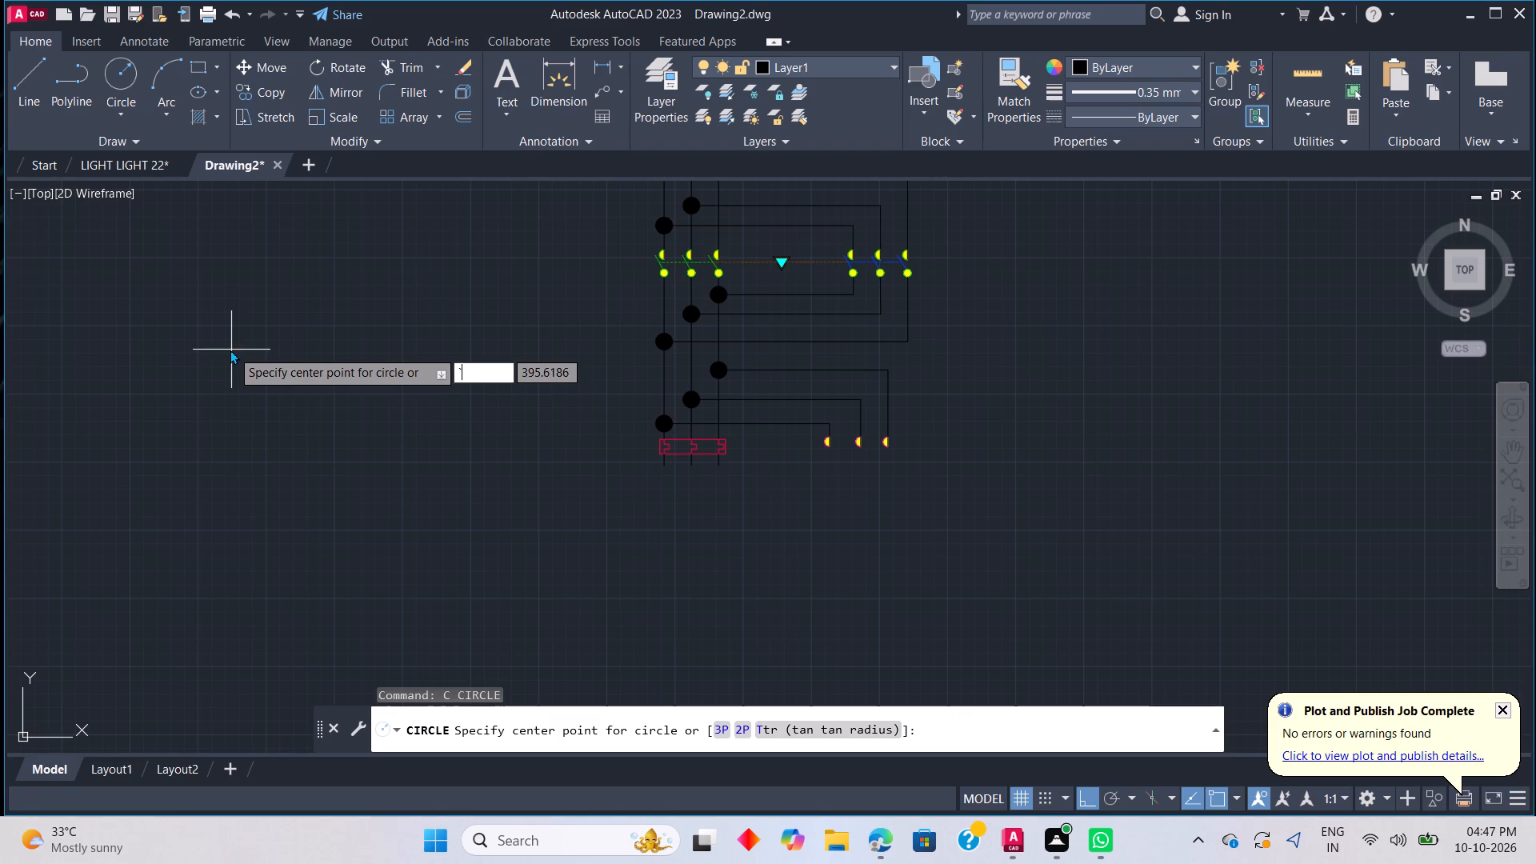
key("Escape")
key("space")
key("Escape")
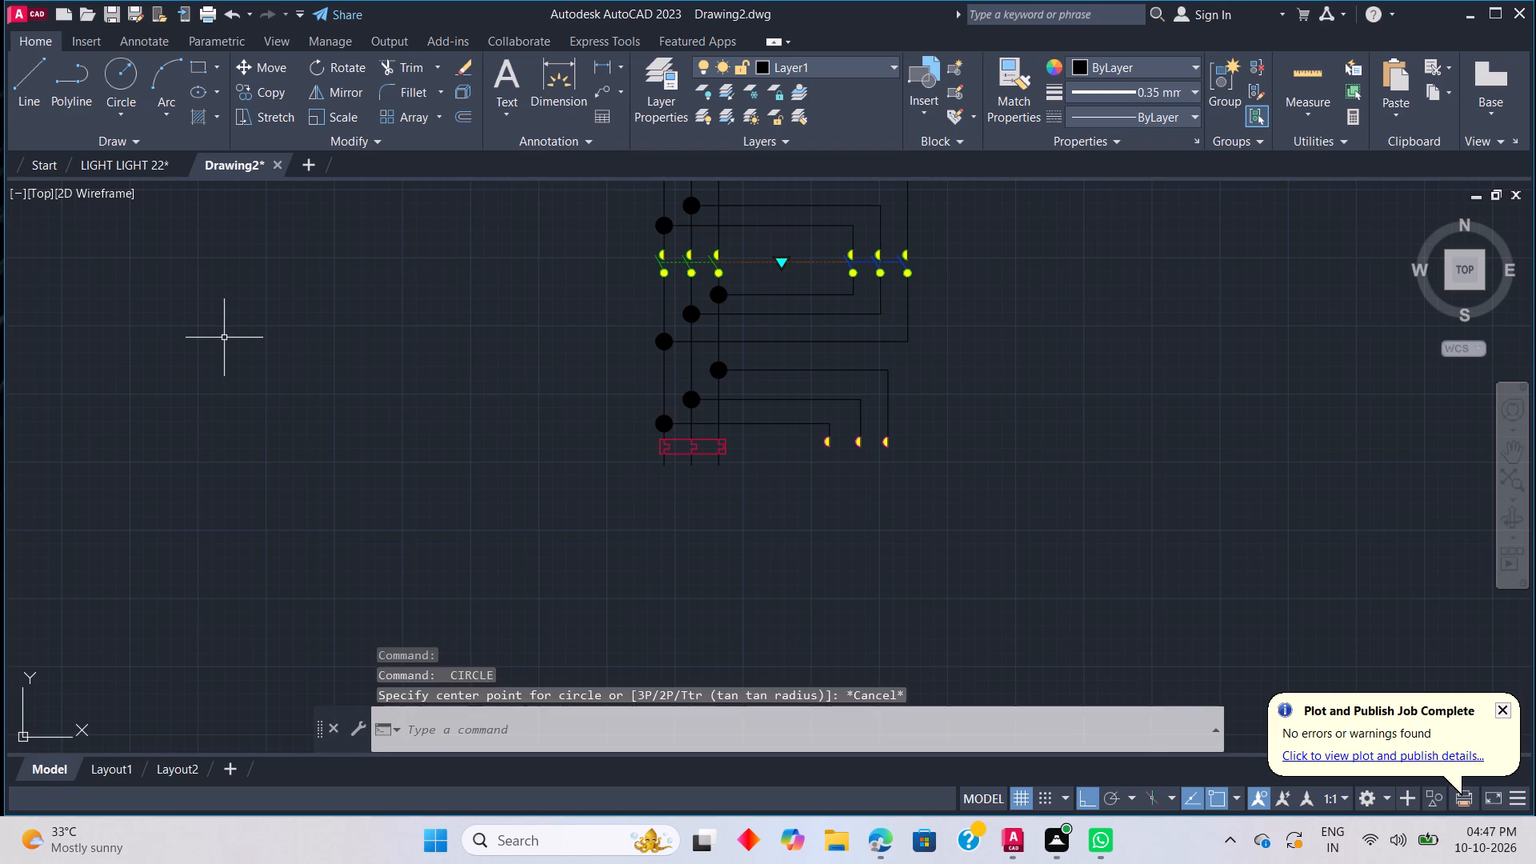
Draw a horizontal Layer1 line about 46.65 units long in the empty space left of the wiring diagram.
type("L")
key("space")
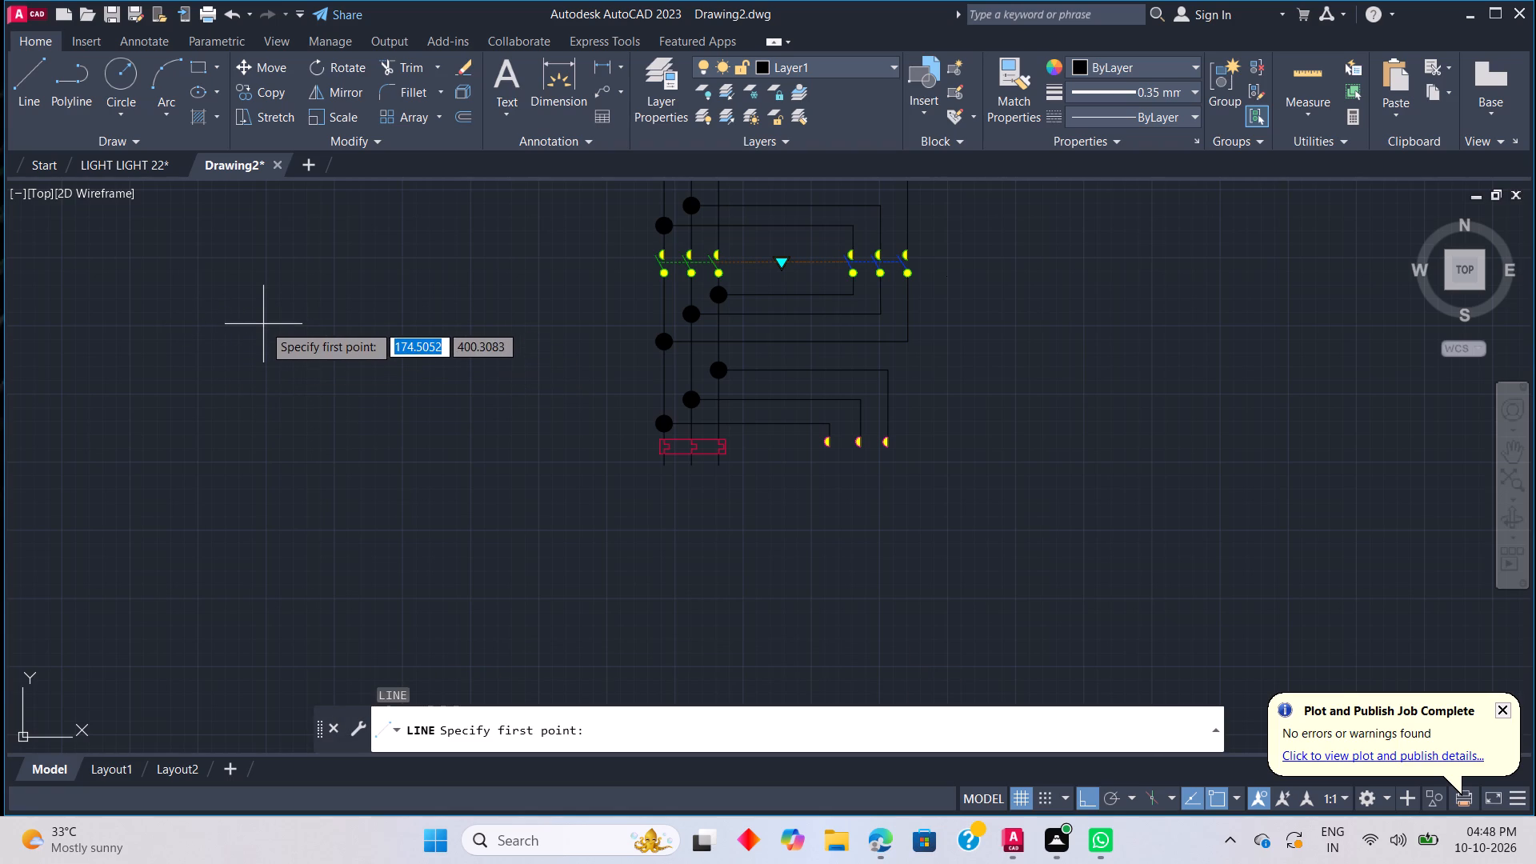
left_click(264, 324)
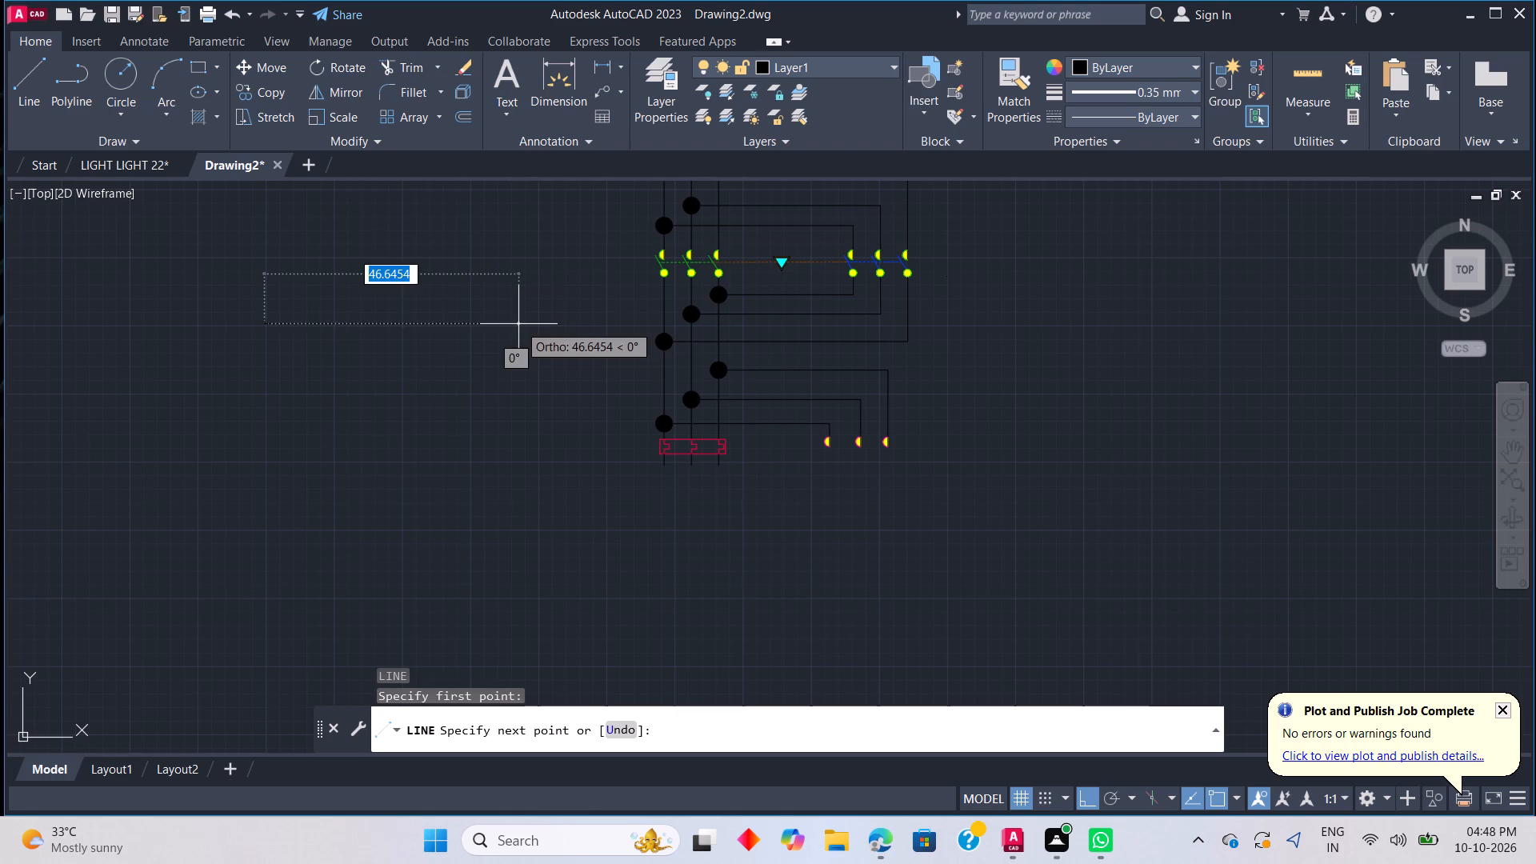
left_click(518, 324)
key("Escape")
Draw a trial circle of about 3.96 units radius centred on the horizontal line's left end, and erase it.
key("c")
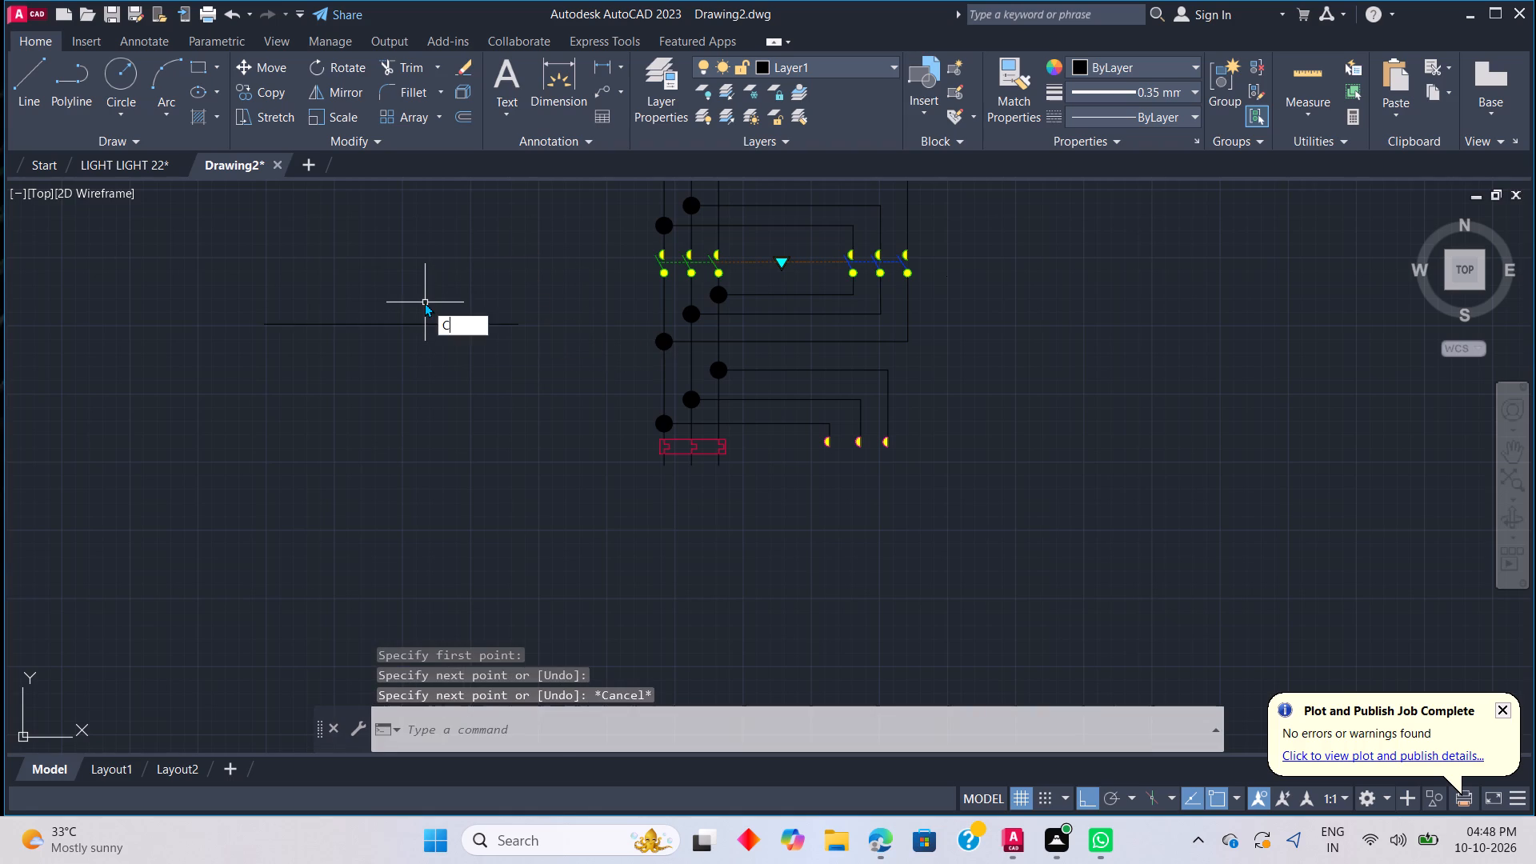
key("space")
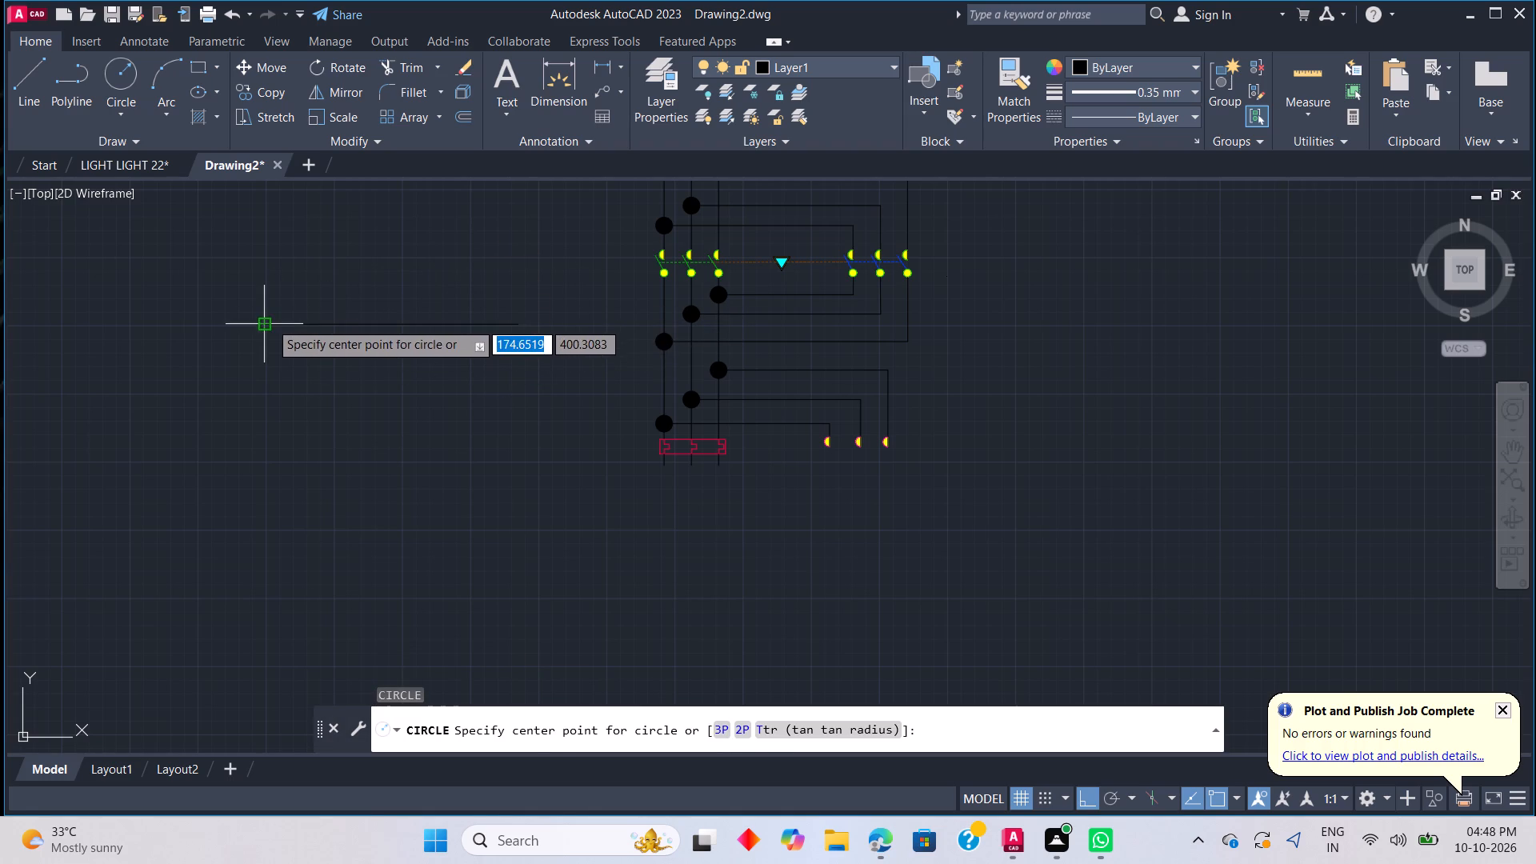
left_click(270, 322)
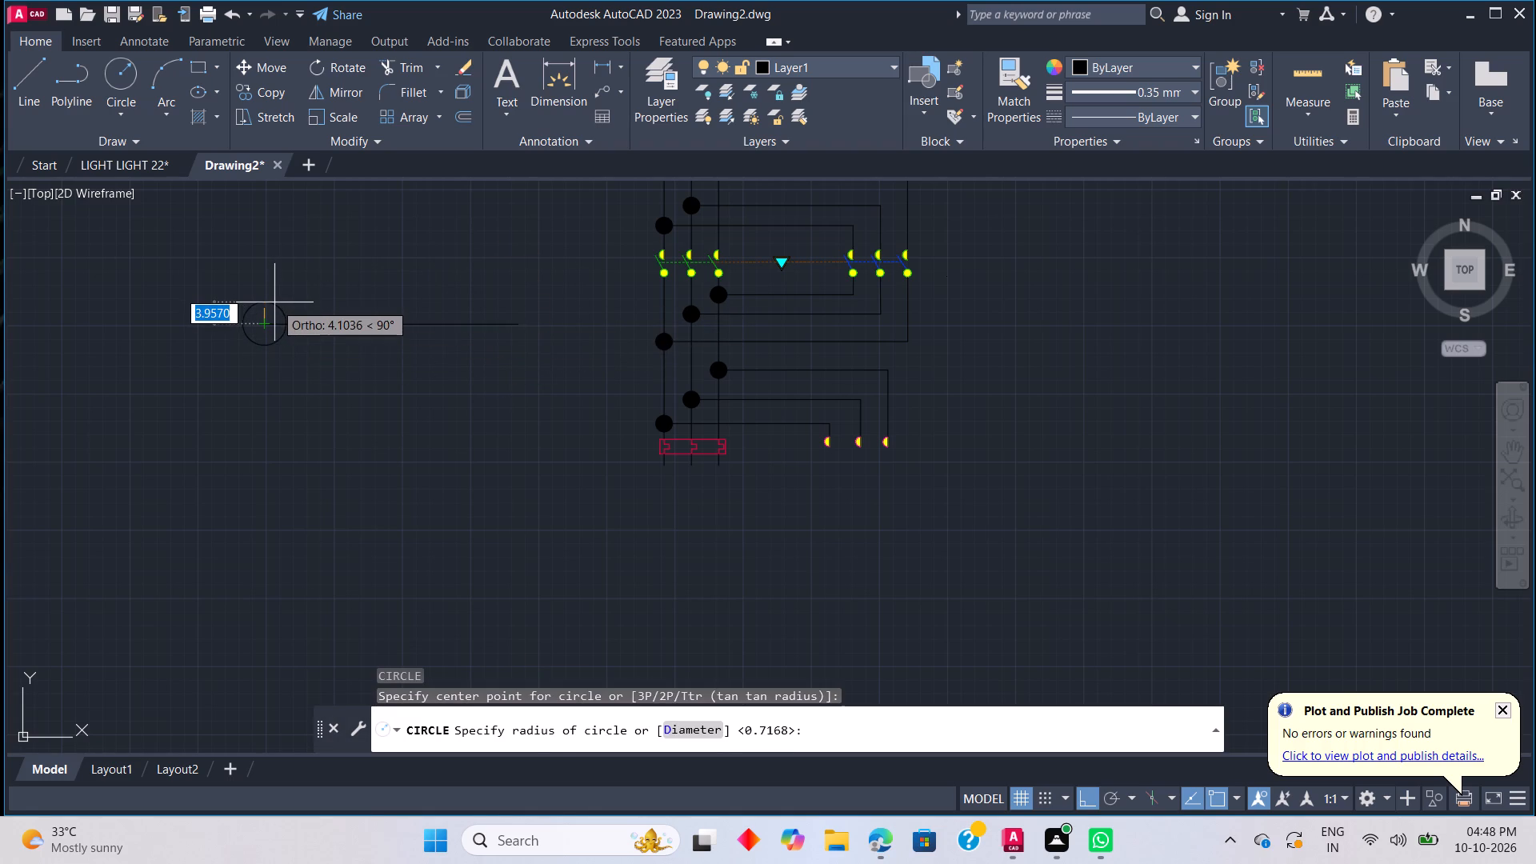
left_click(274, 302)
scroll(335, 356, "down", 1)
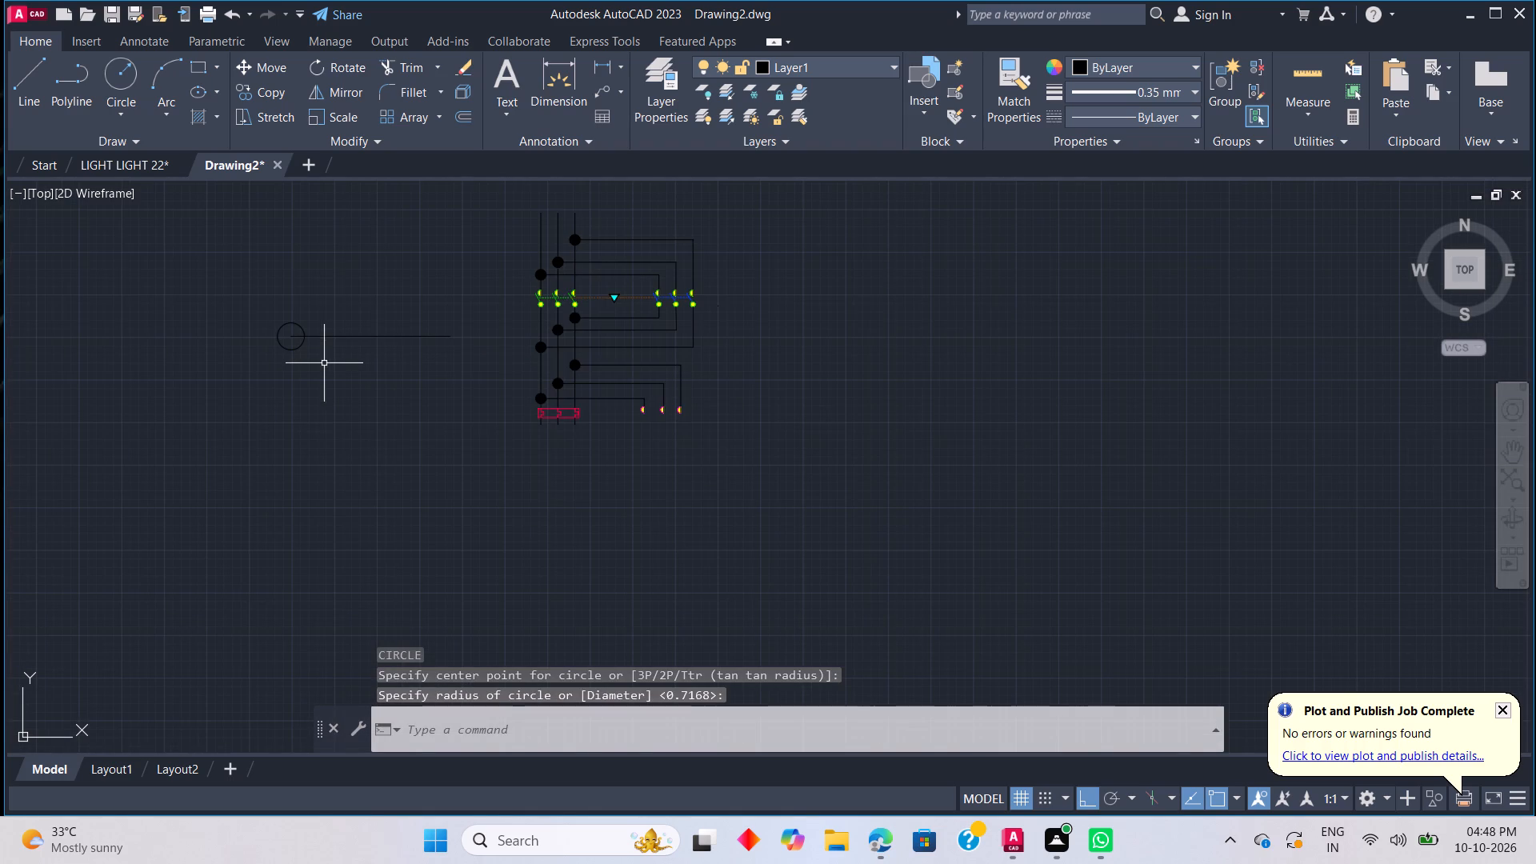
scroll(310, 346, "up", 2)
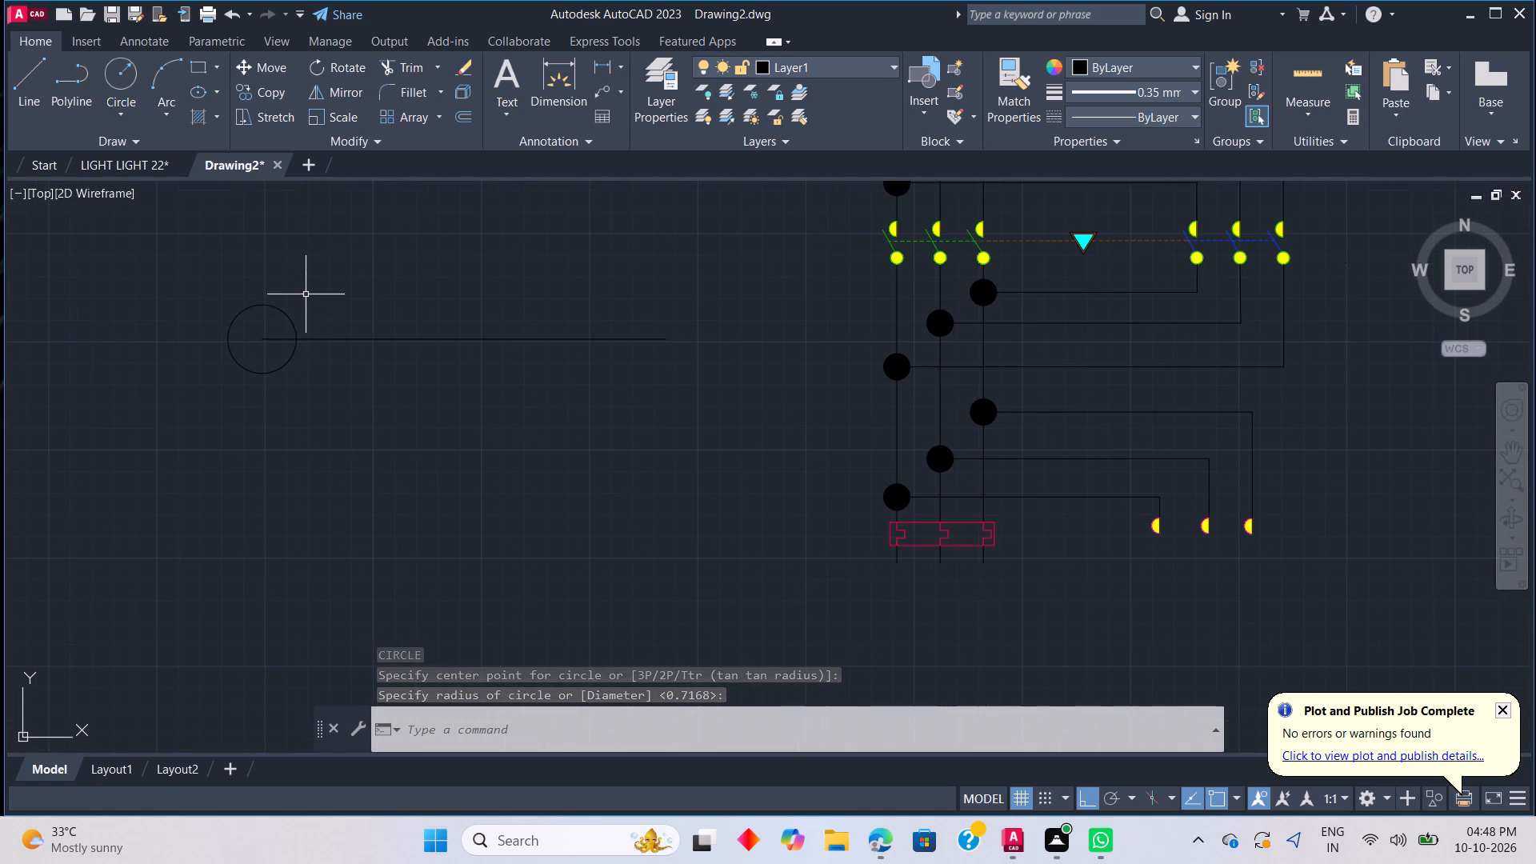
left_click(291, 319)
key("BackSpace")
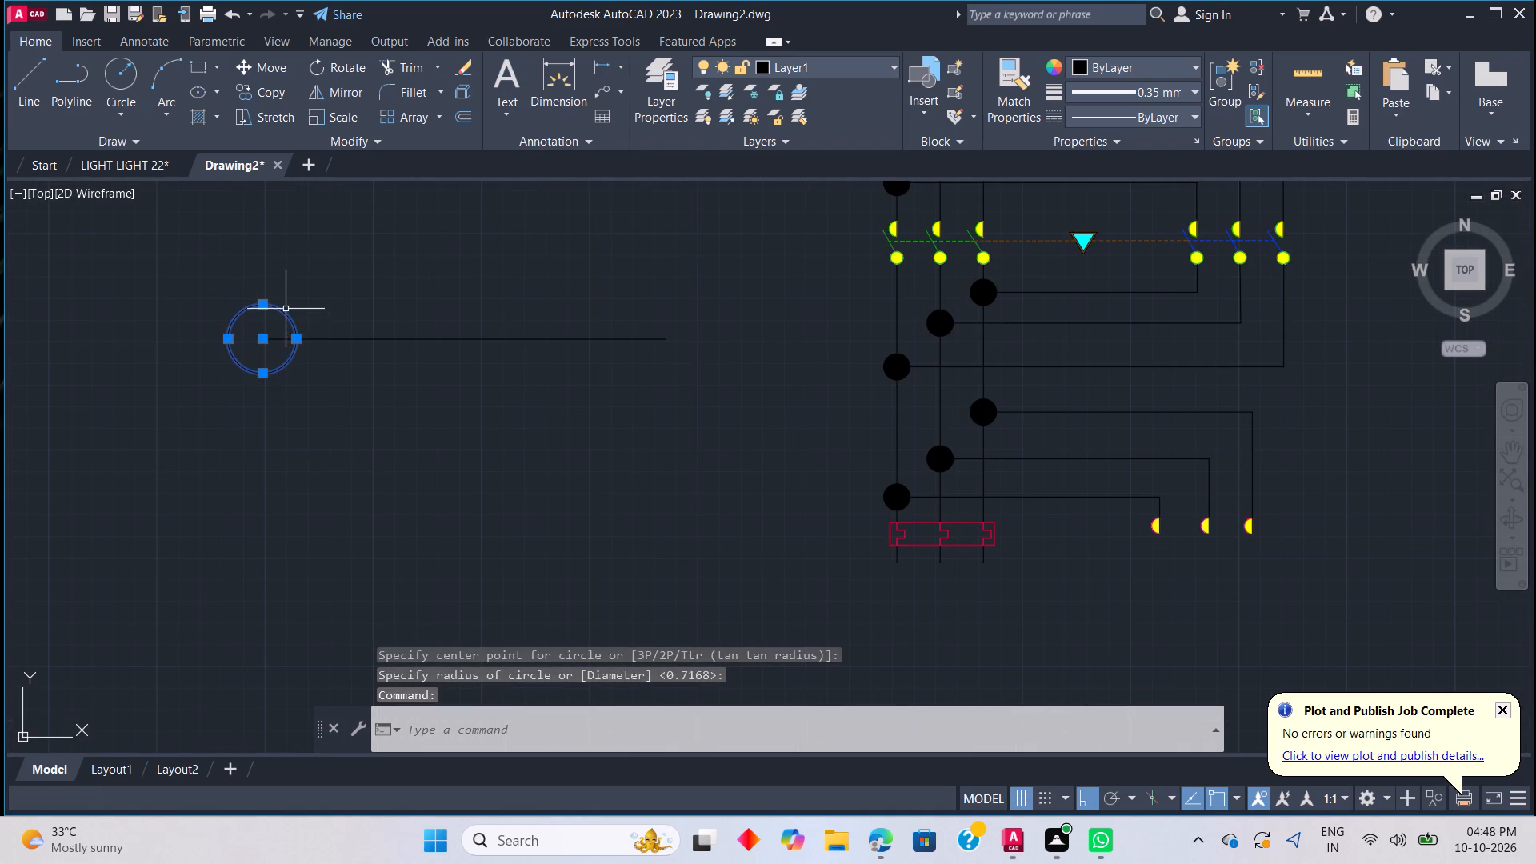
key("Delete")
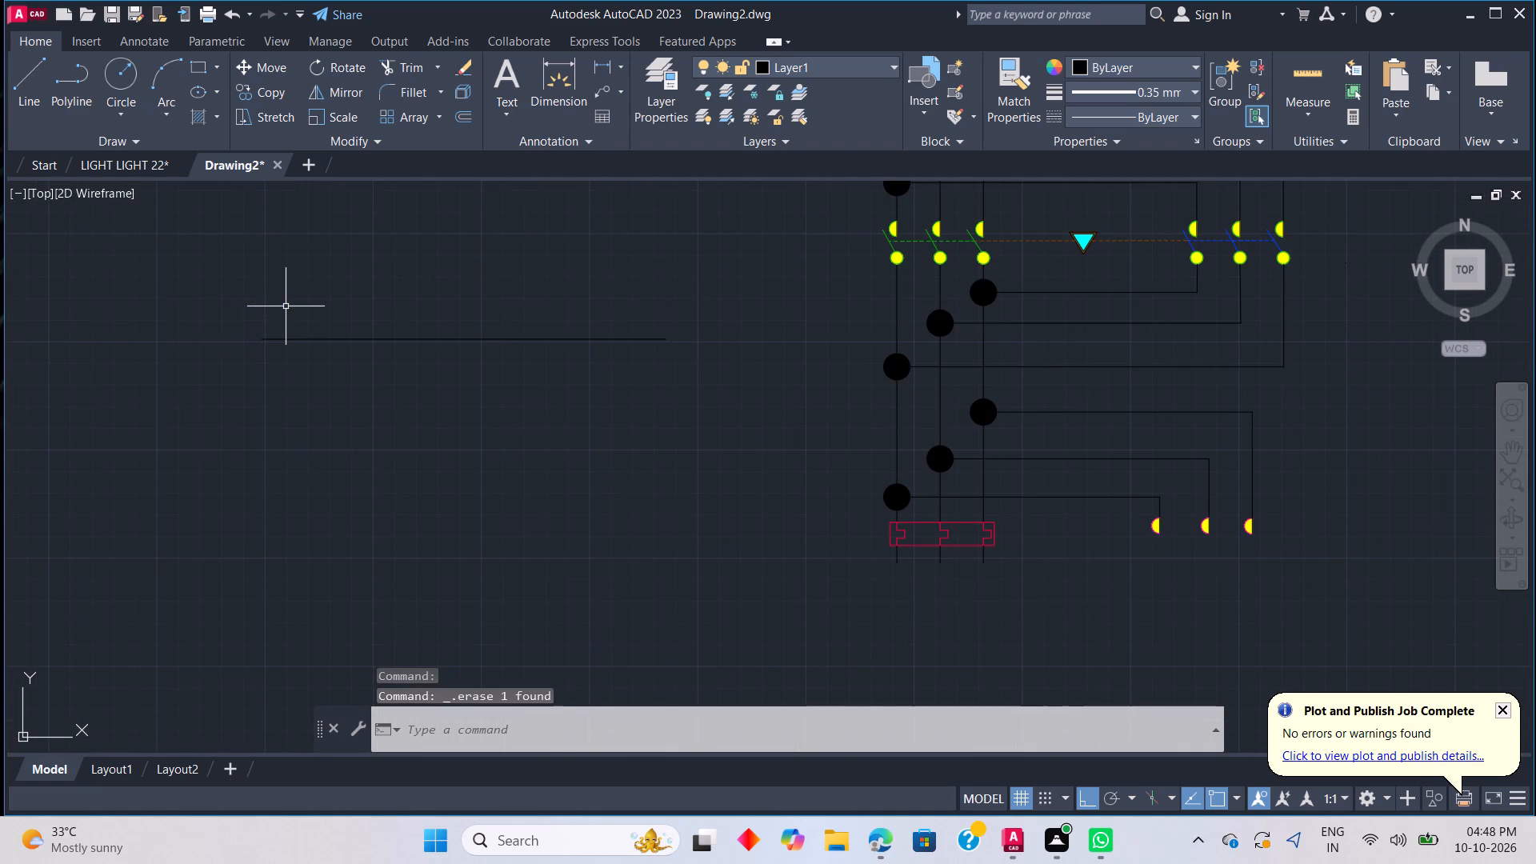
Draw a small circle, roughly half the erased one's size, centred on the horizontal line's left end.
key("c")
key("space")
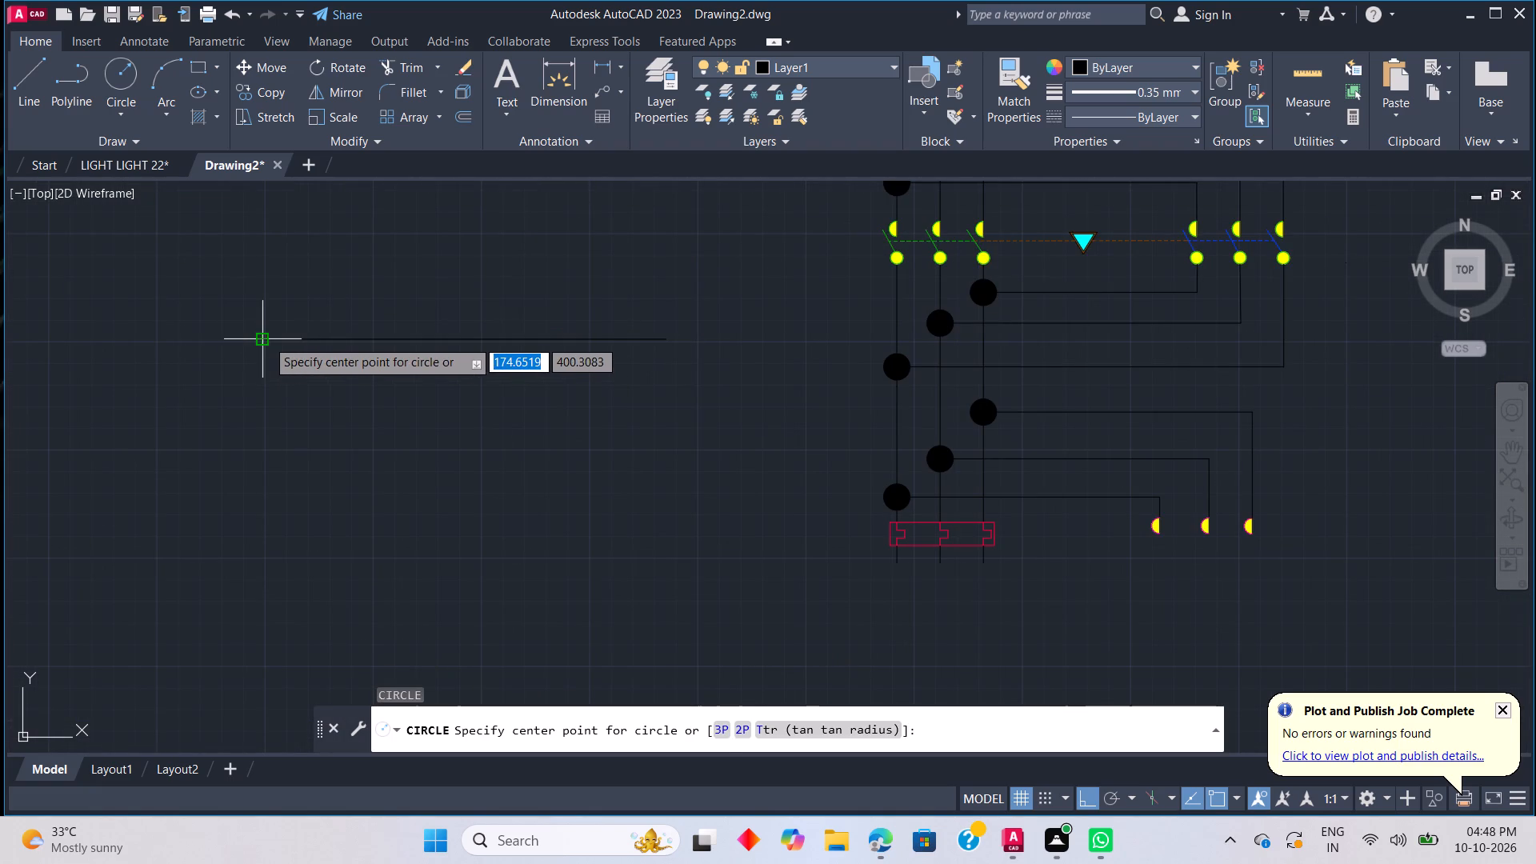
left_click(266, 338)
left_click(270, 320)
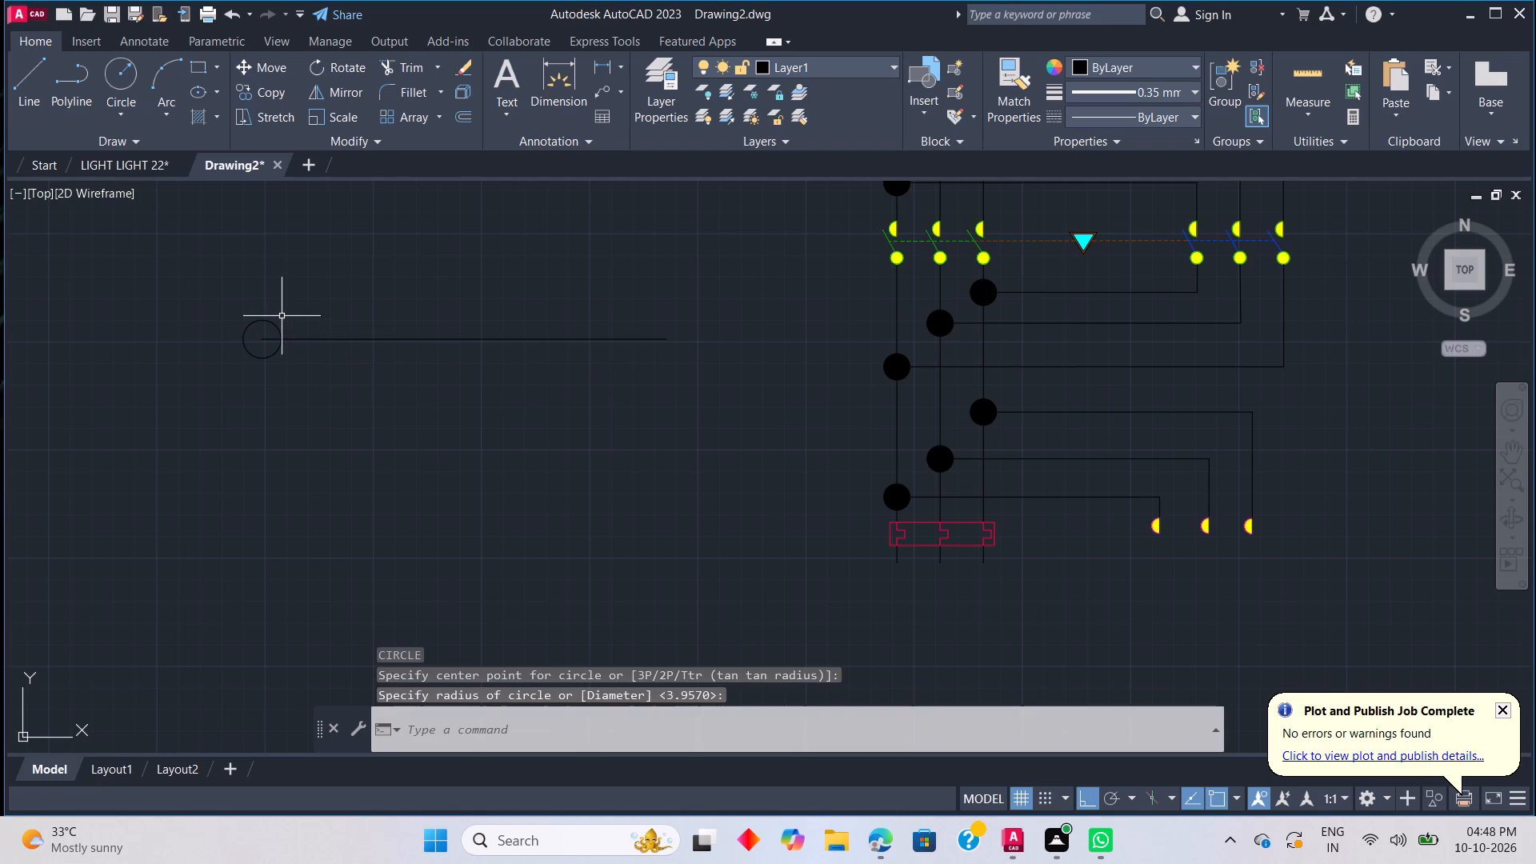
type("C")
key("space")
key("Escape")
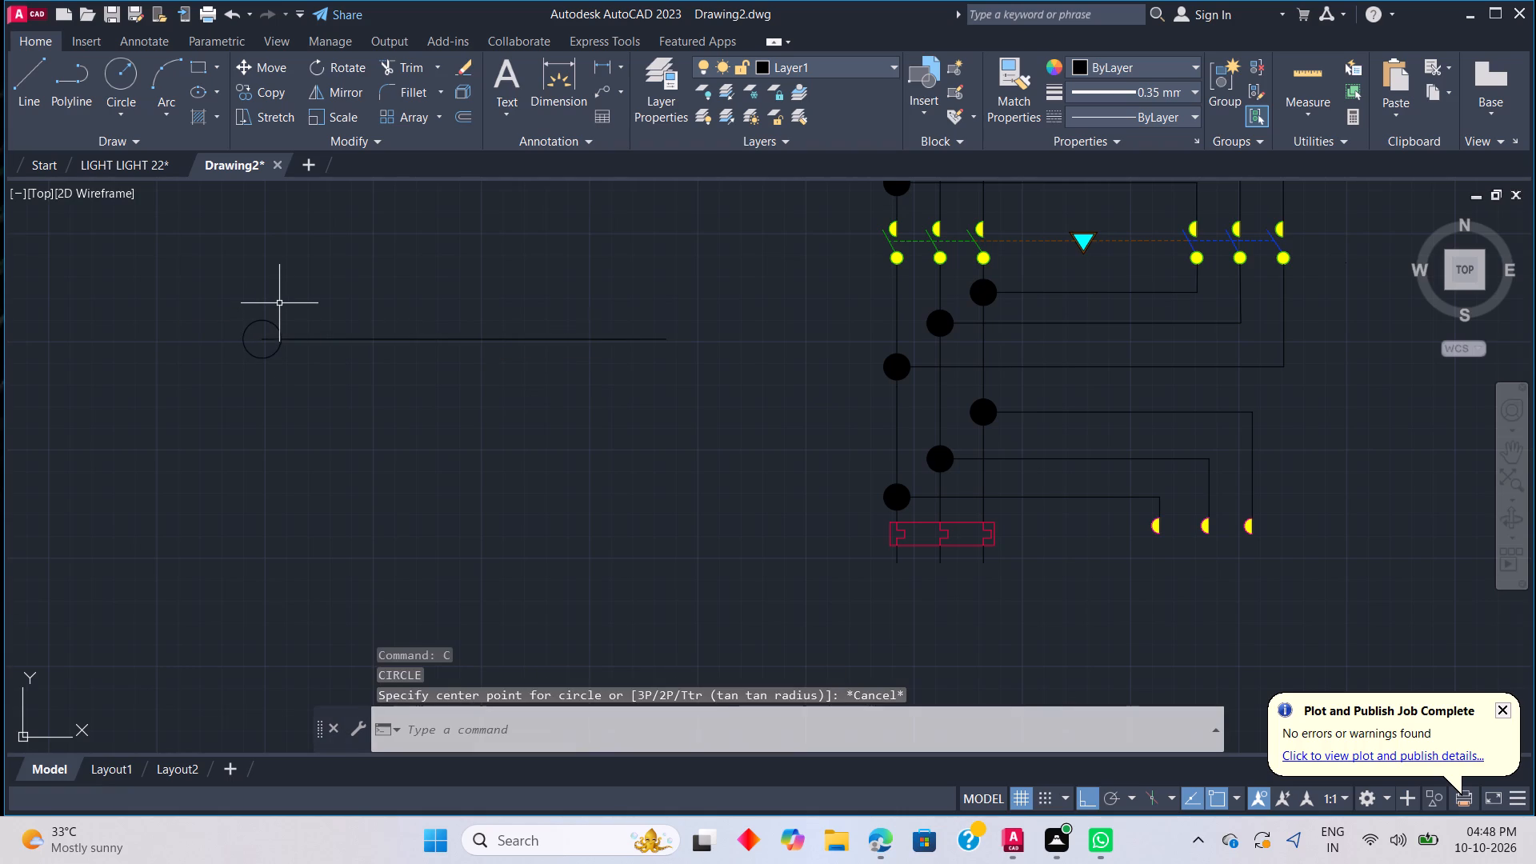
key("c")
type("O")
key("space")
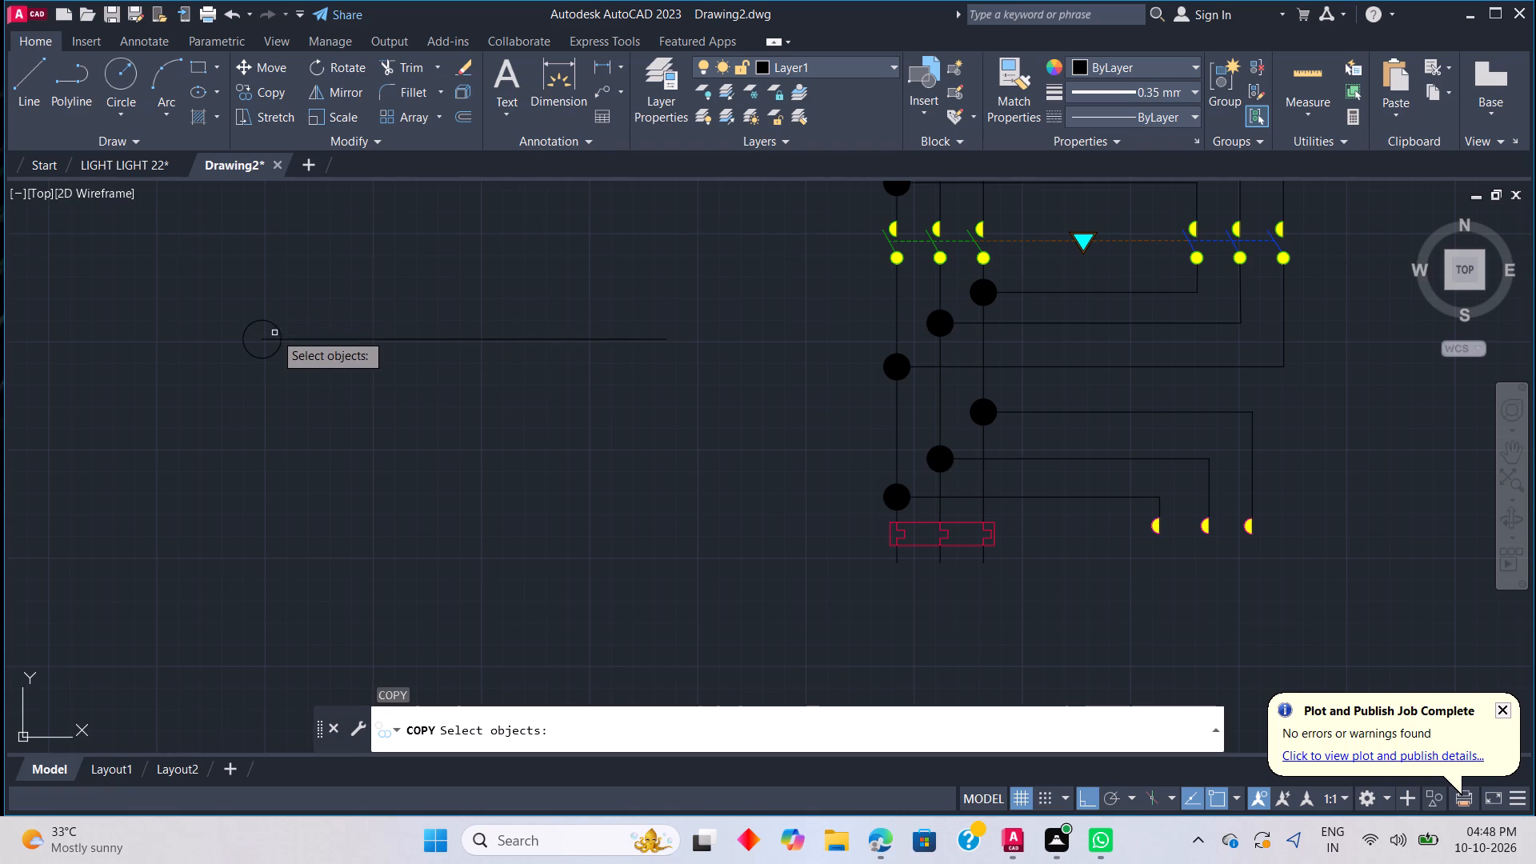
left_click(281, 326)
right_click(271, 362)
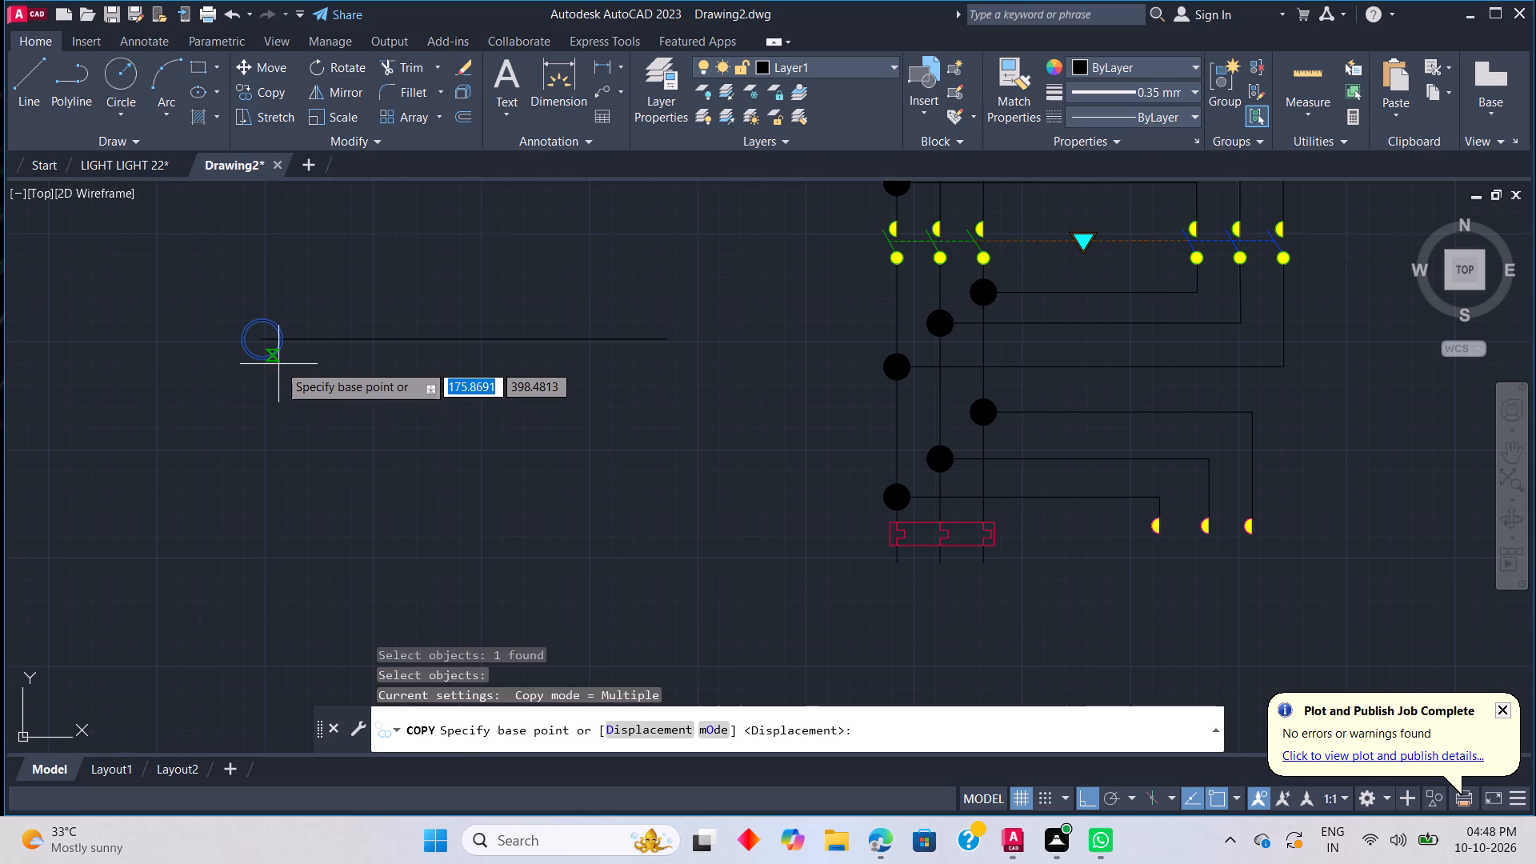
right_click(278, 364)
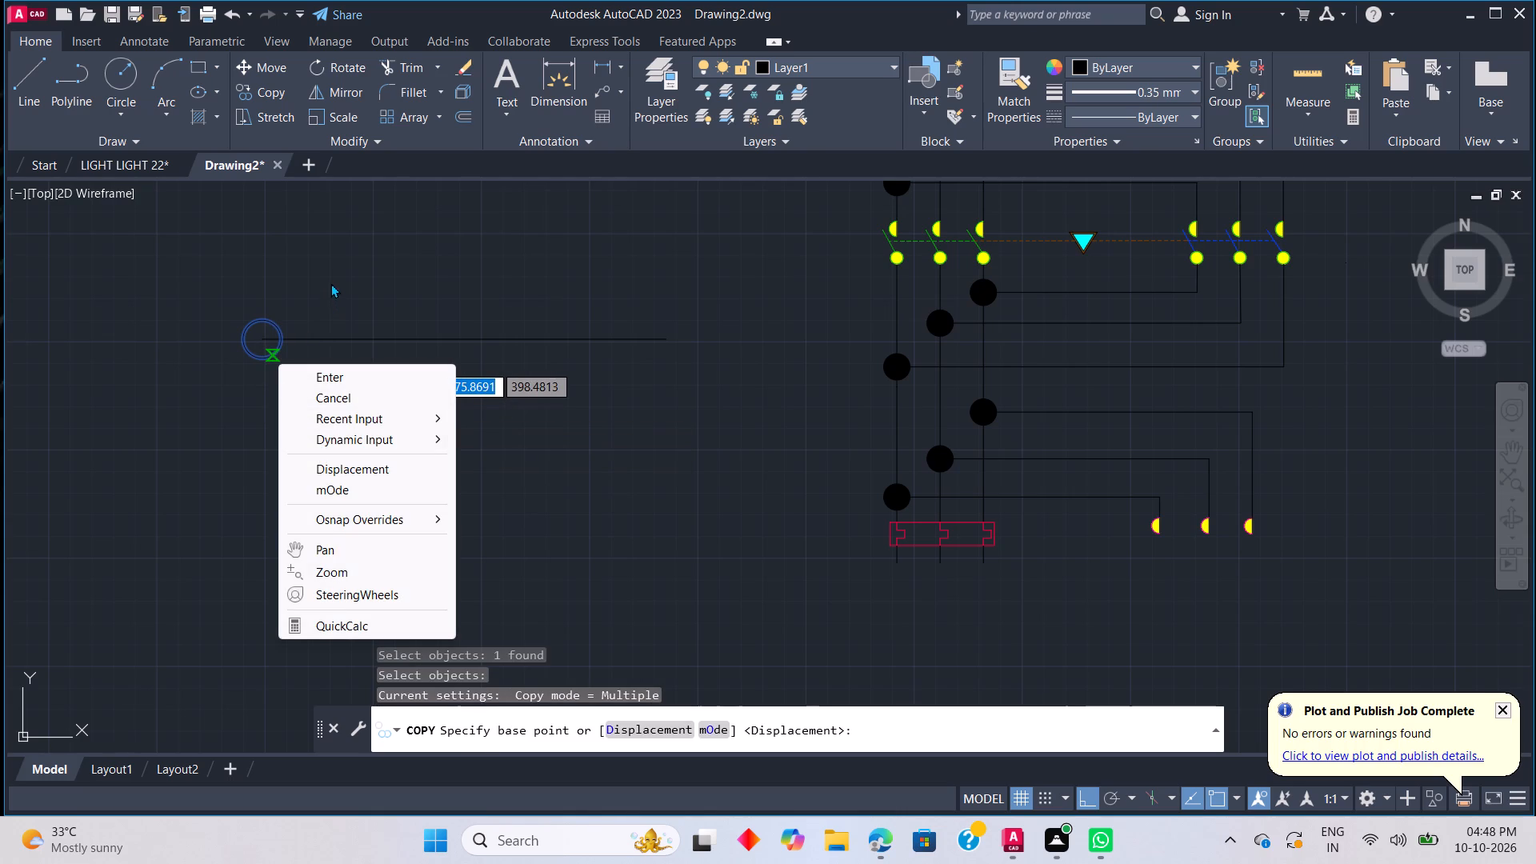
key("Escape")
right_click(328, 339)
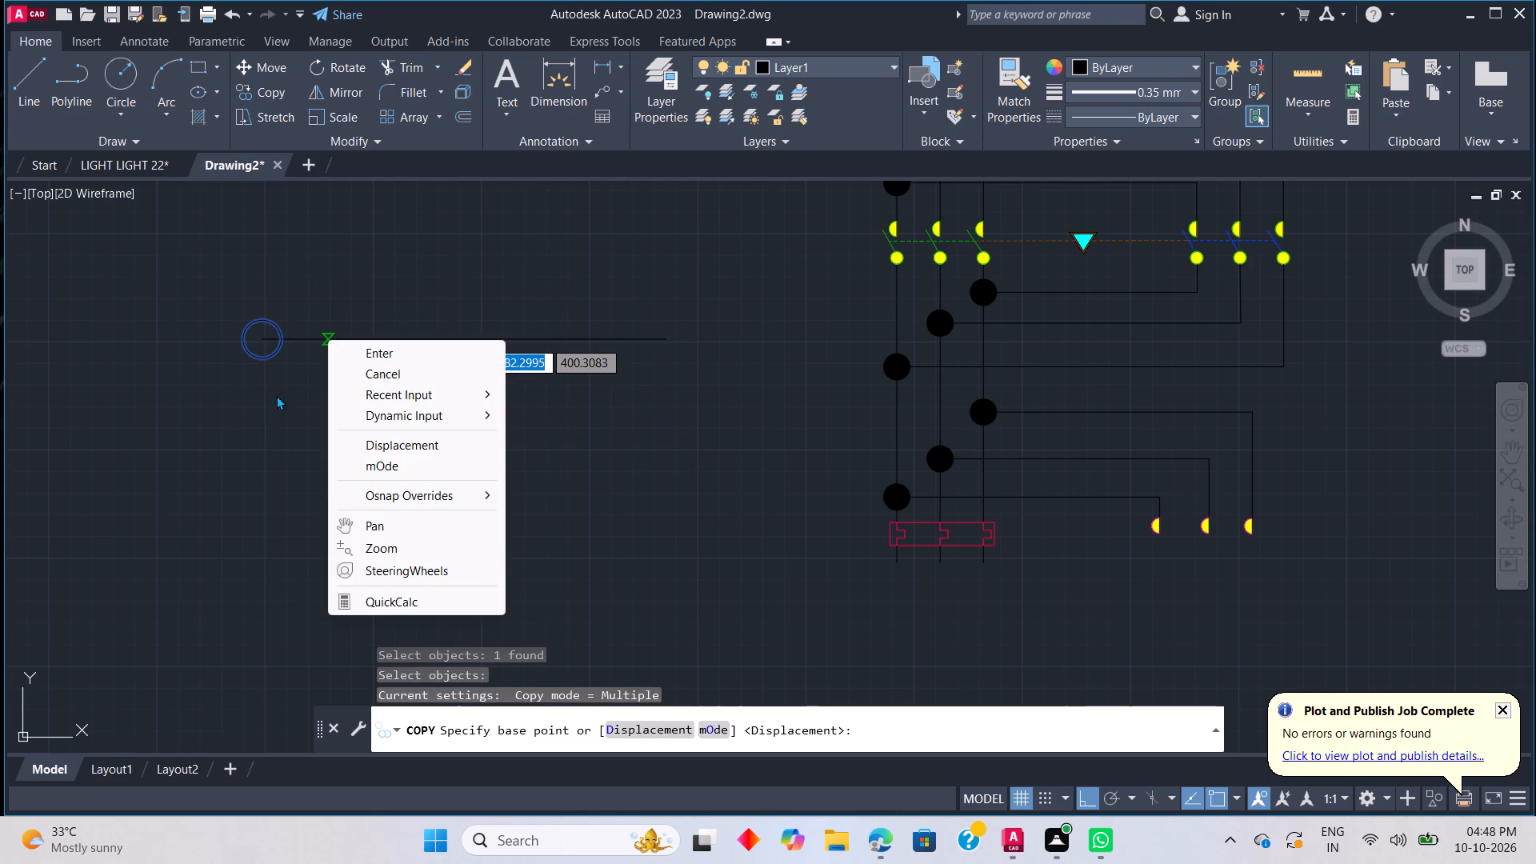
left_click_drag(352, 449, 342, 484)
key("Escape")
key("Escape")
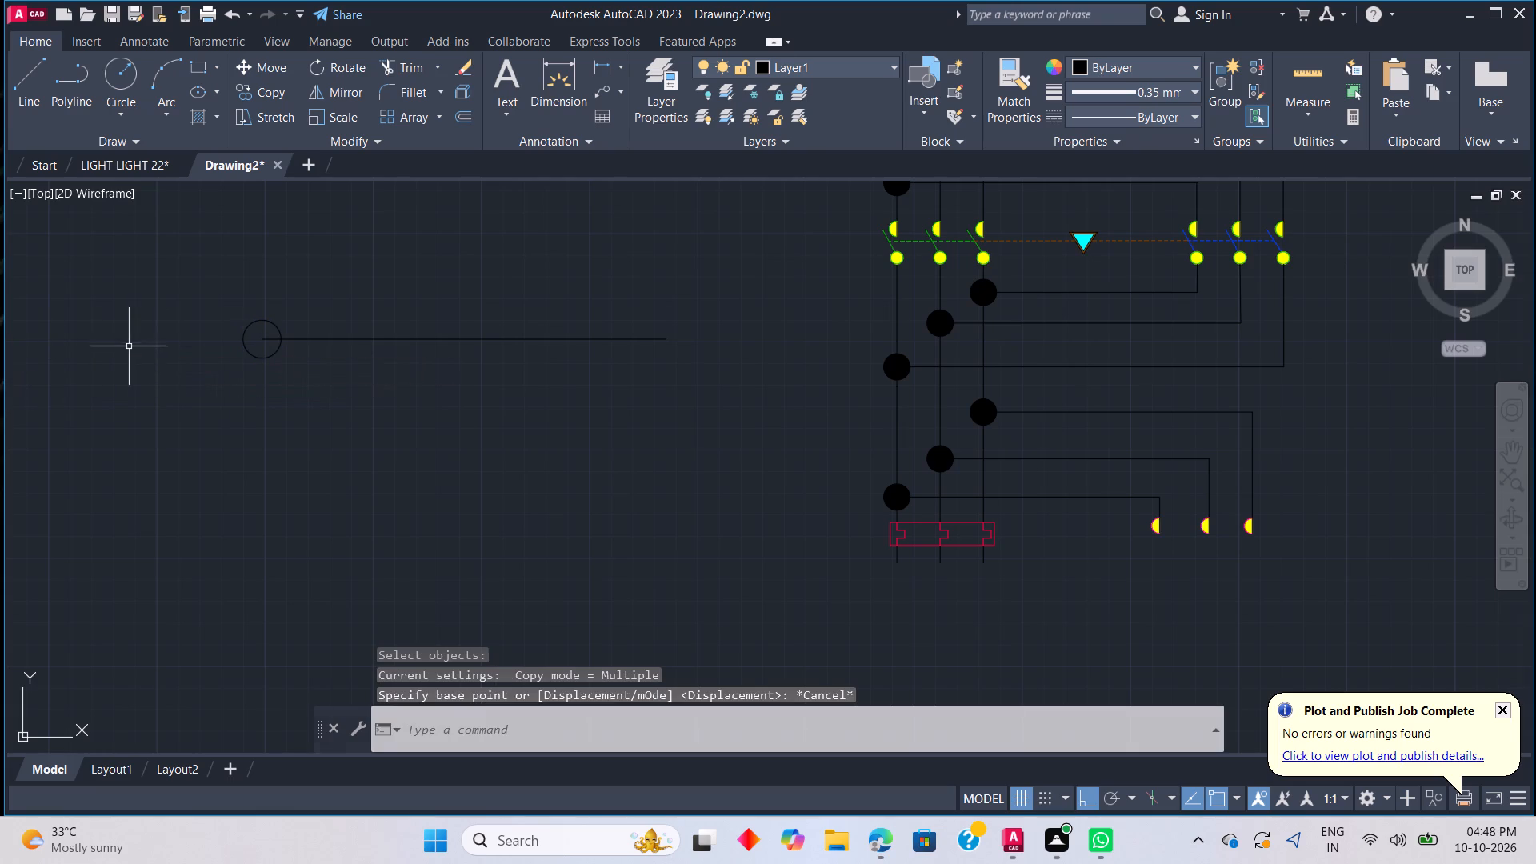
Copy the small circle four times rightward along the line at about 3.6 unit spacing, forming a row of five overlapping circles.
left_click(267, 322)
right_click(395, 406)
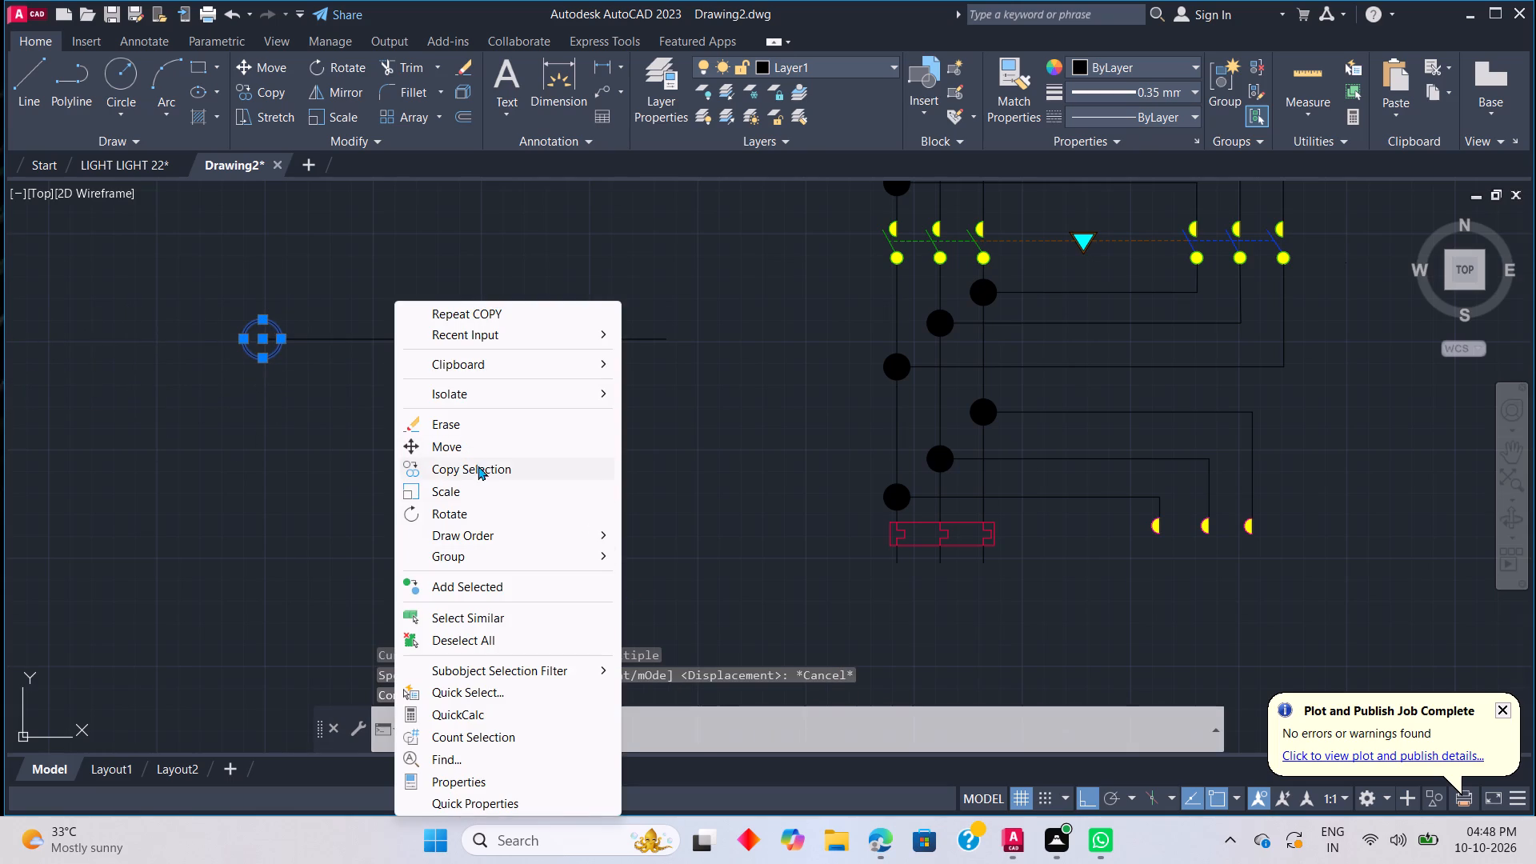
left_click(481, 466)
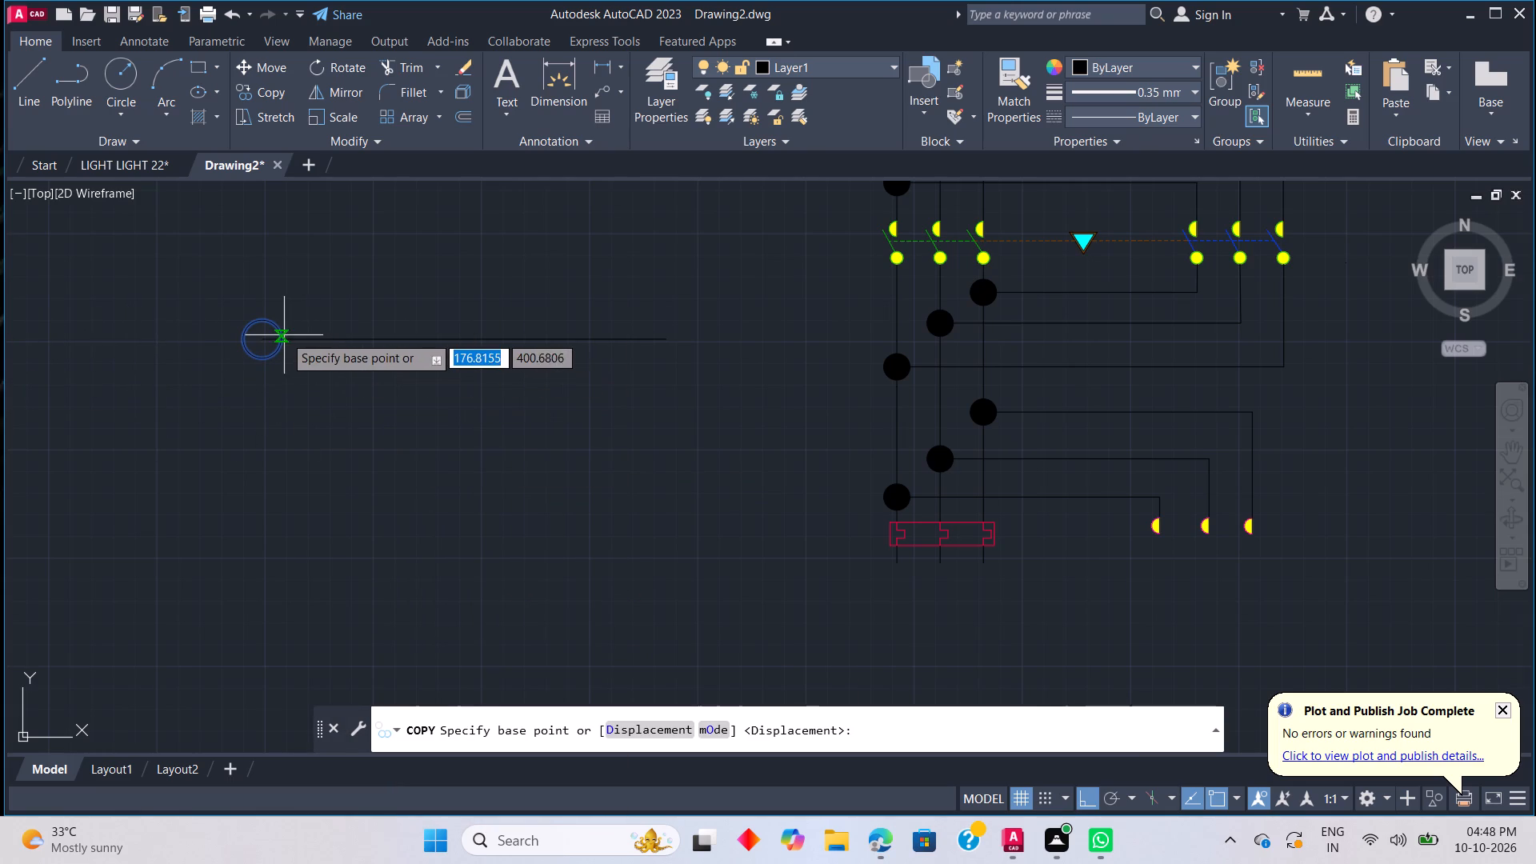
left_click(268, 342)
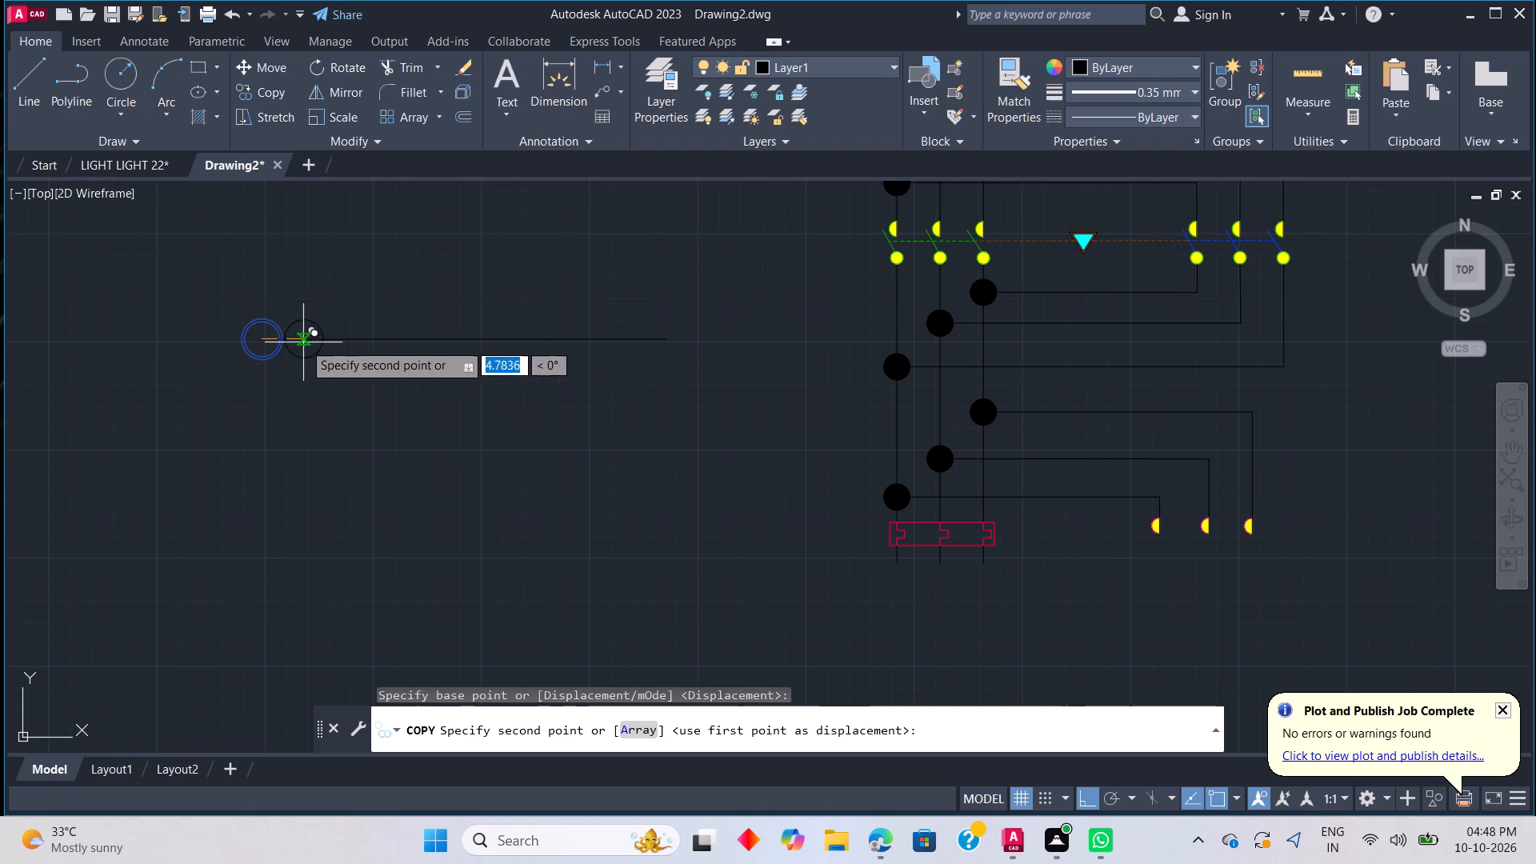
left_click(294, 347)
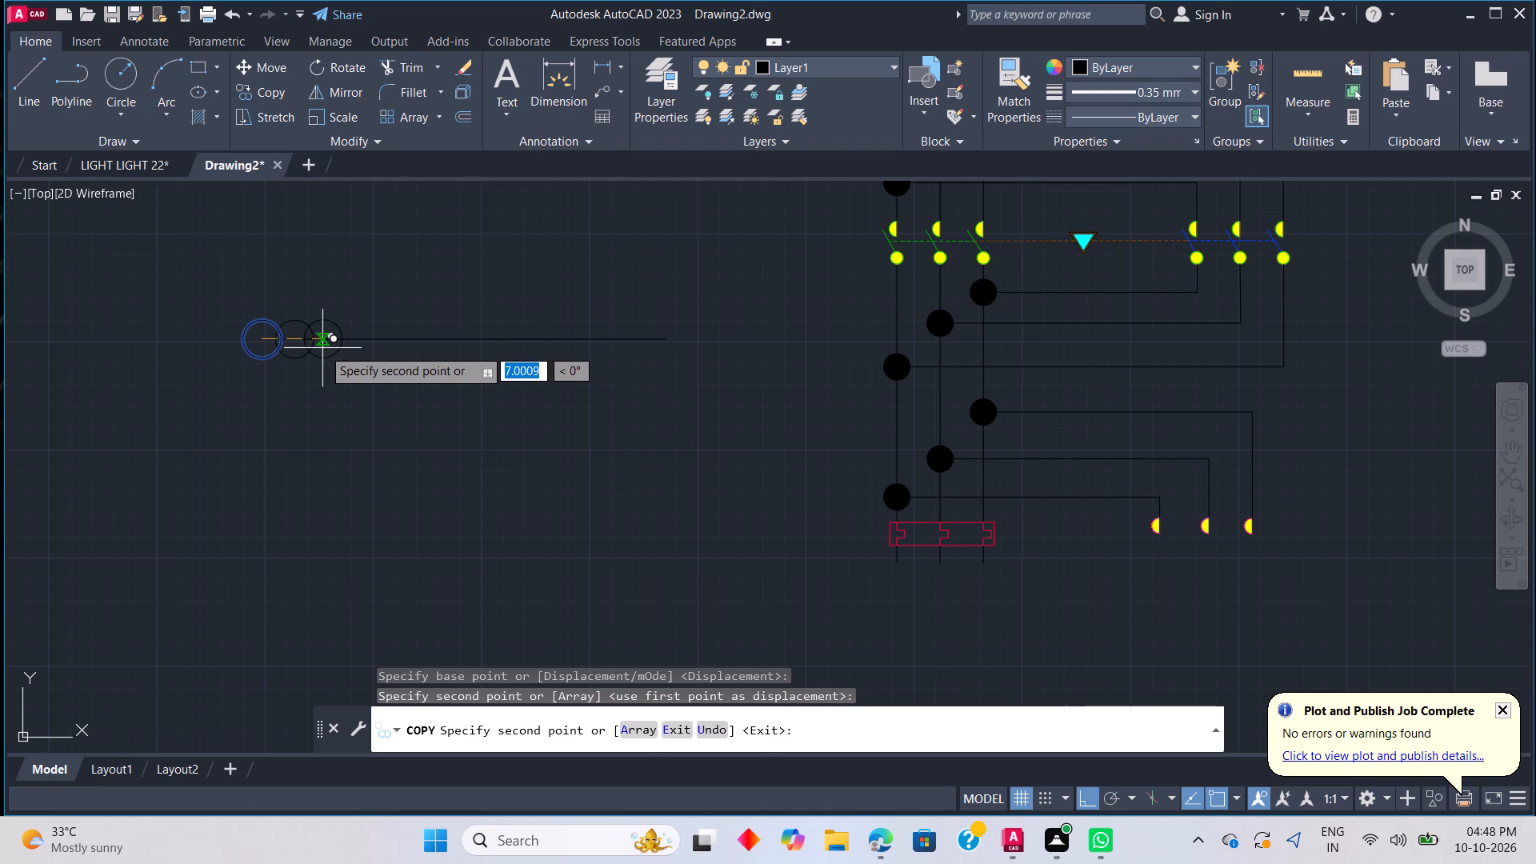
left_click(325, 349)
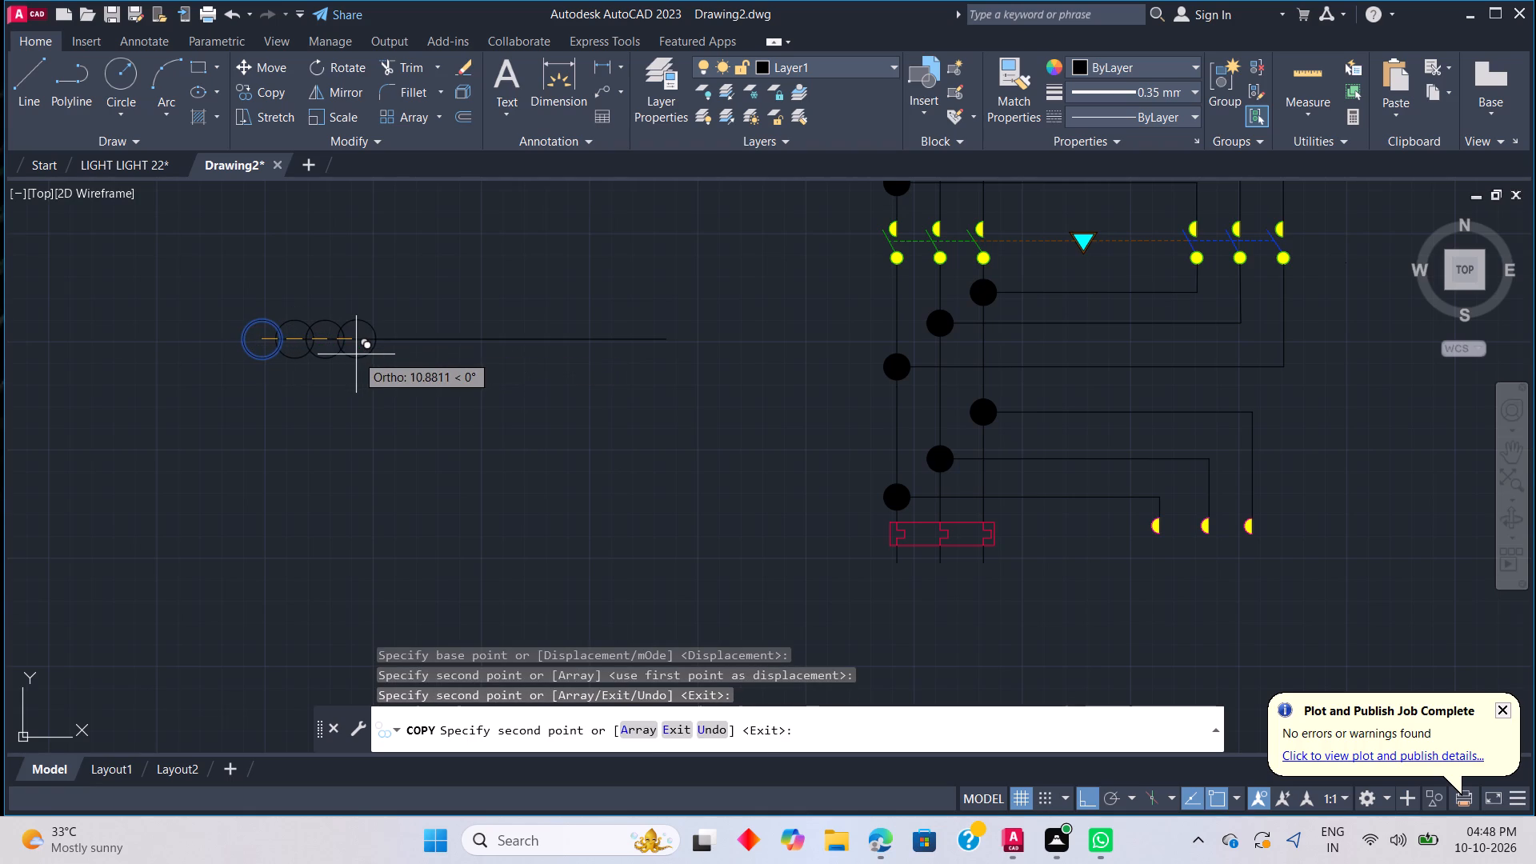
left_click(356, 354)
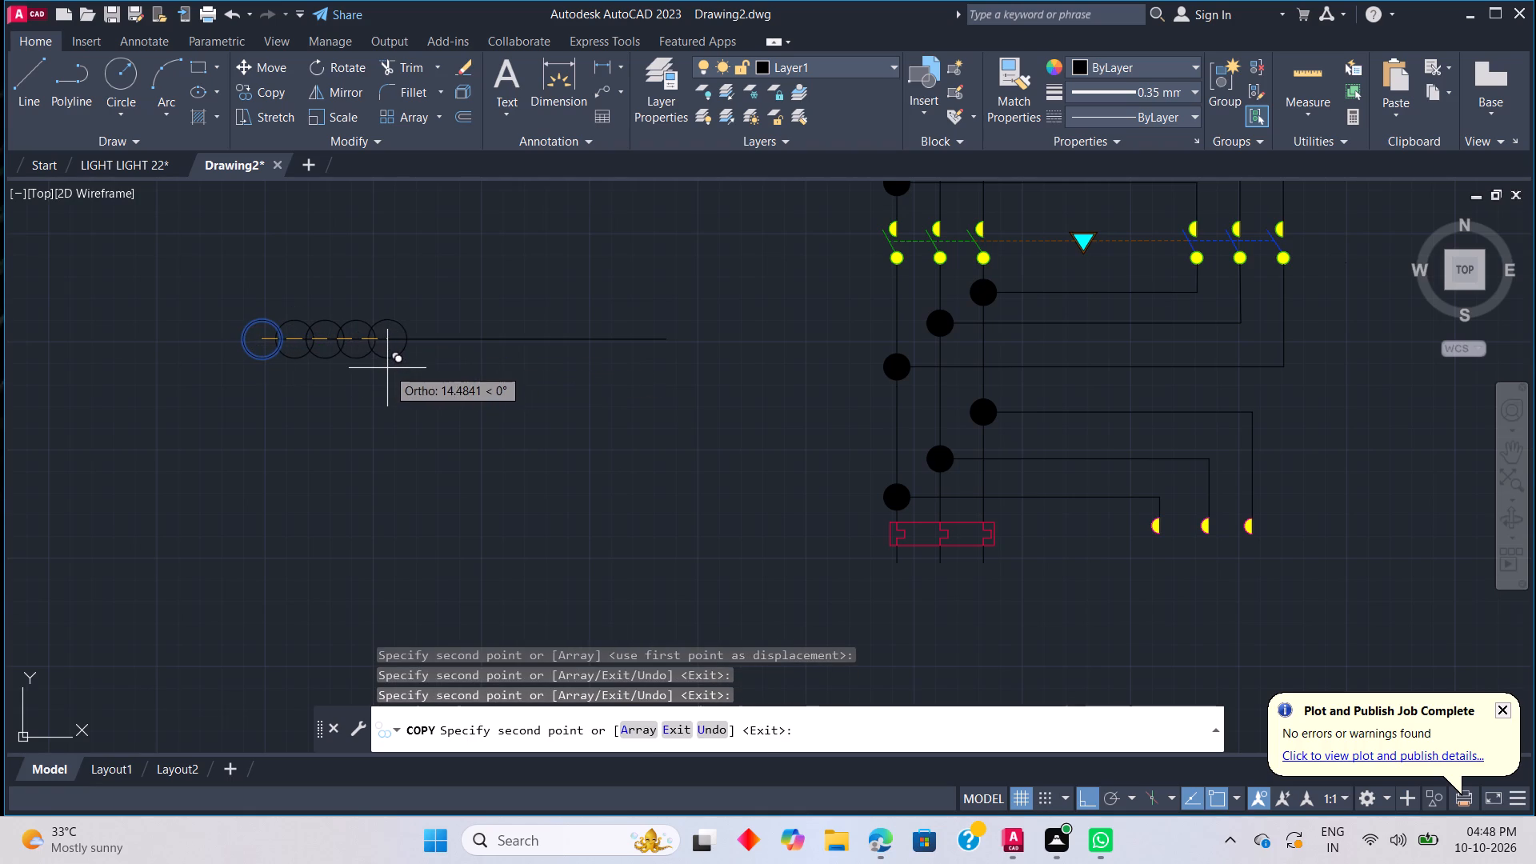
left_click(387, 368)
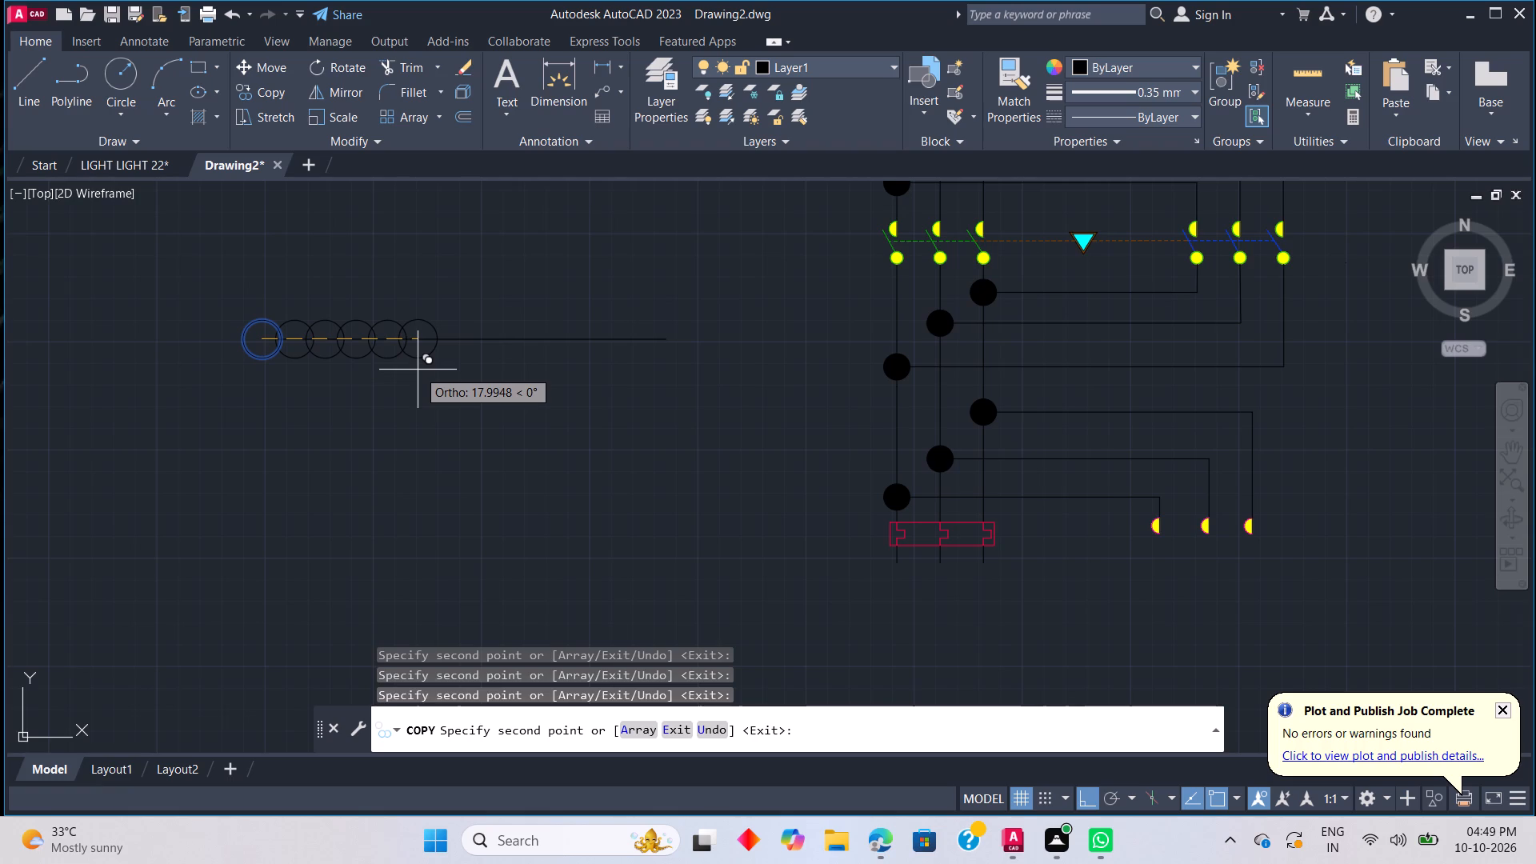
key("Escape")
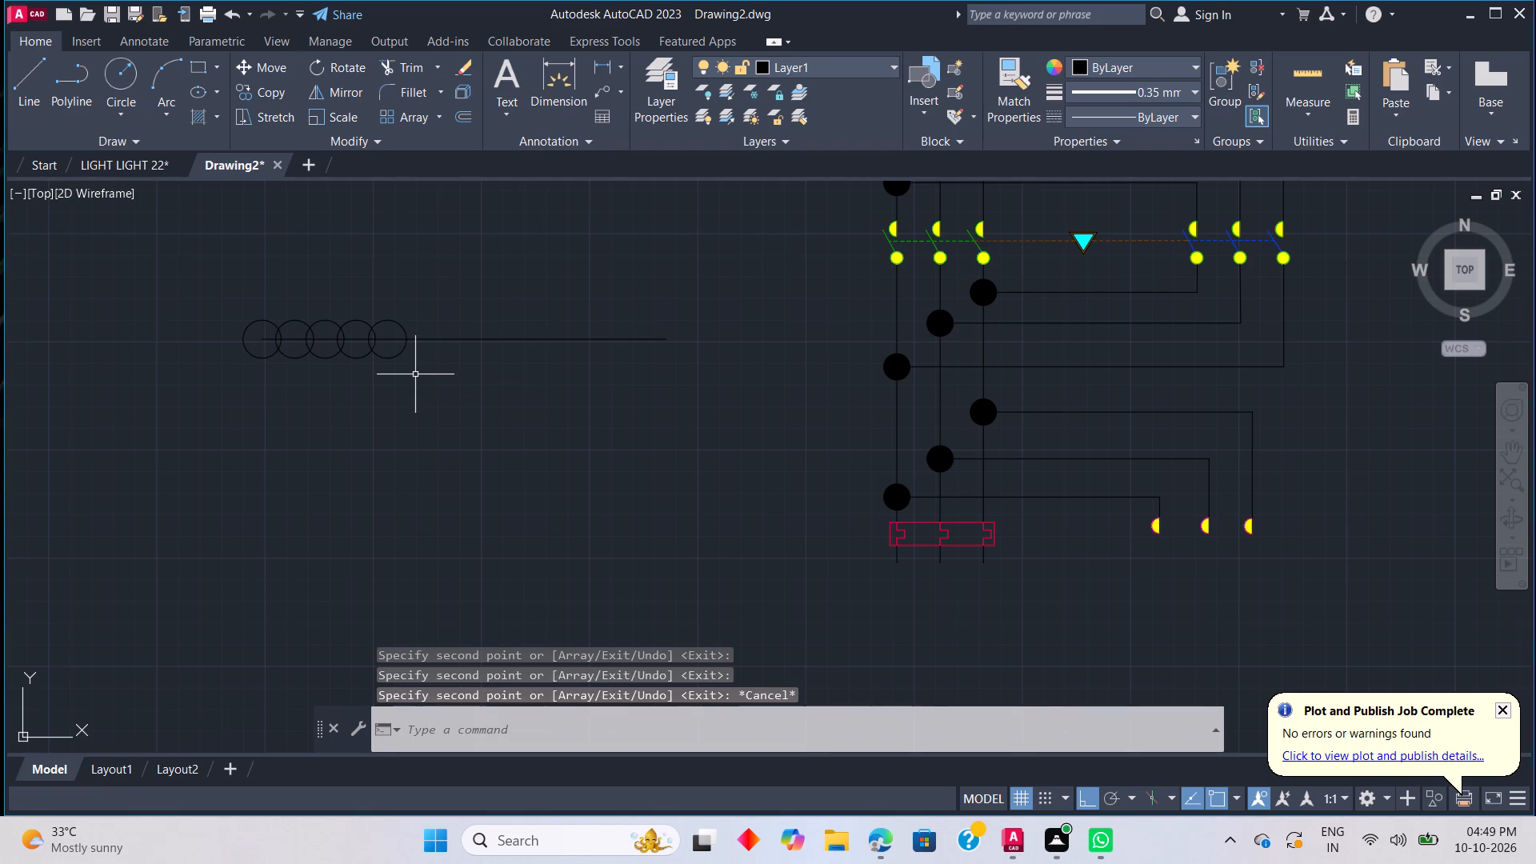
Draw a short horizontal line leftward from the centre of the leftmost circle, in line with the existing line.
type("L")
key("space")
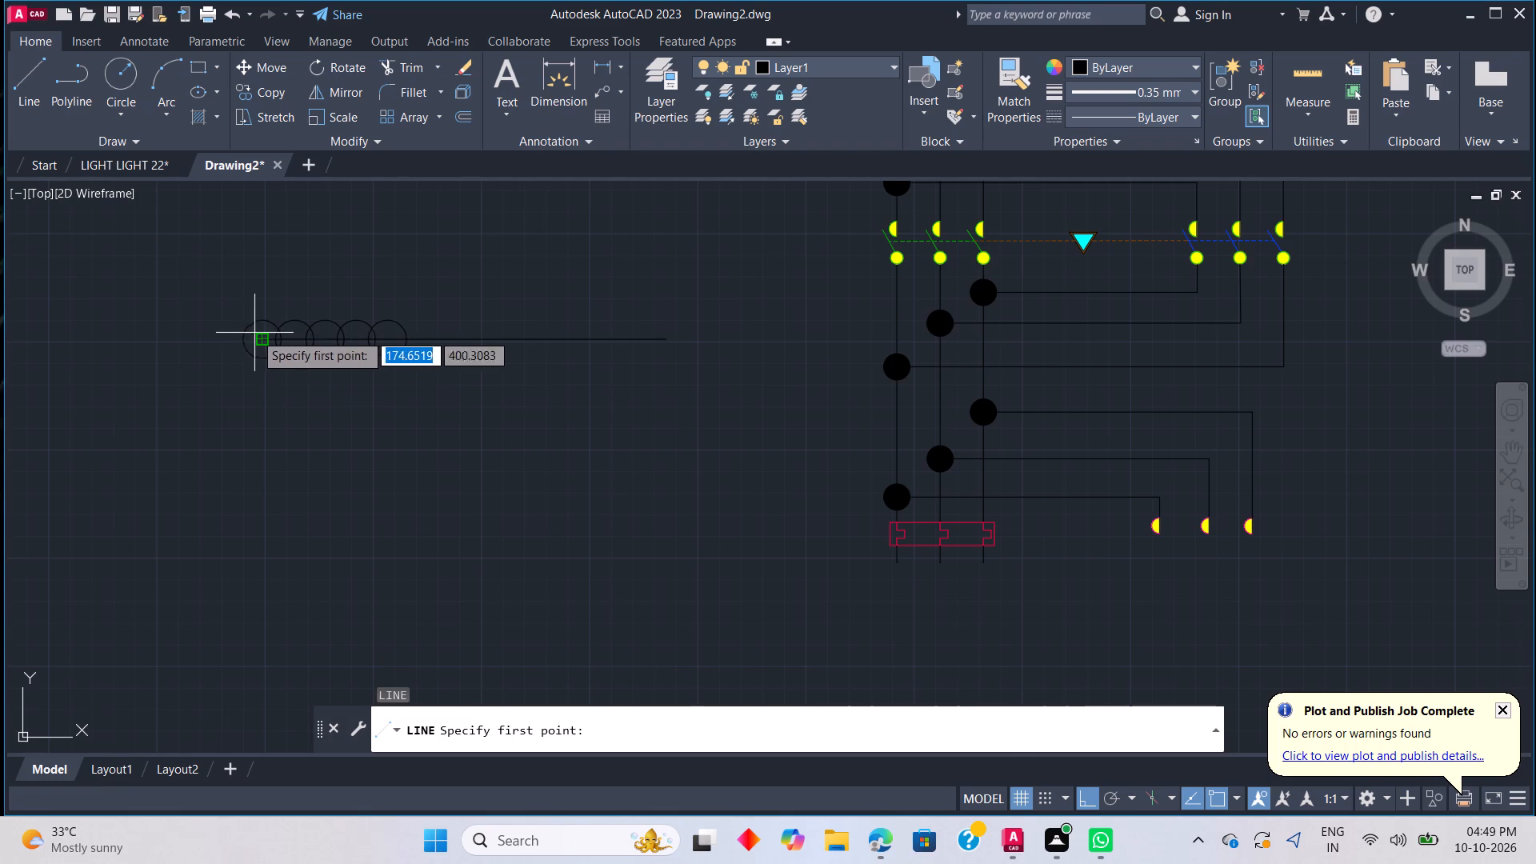
left_click(254, 333)
left_click(155, 340)
key("Escape")
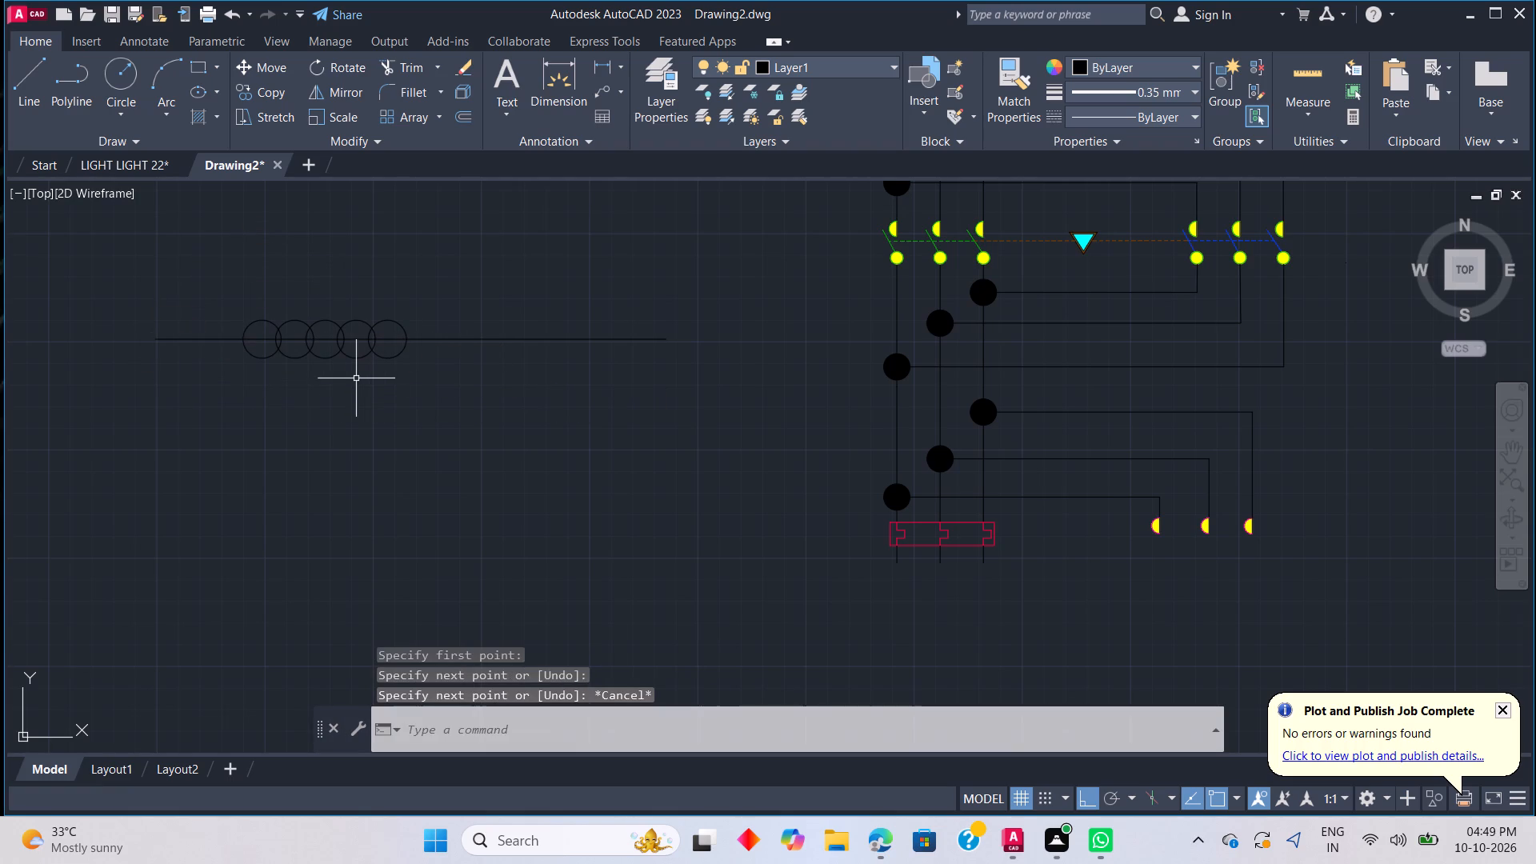
Trim the line portion inside the rightmost circle, and undo the extra trim of the line beyond it.
key("t")
key("r")
key("space")
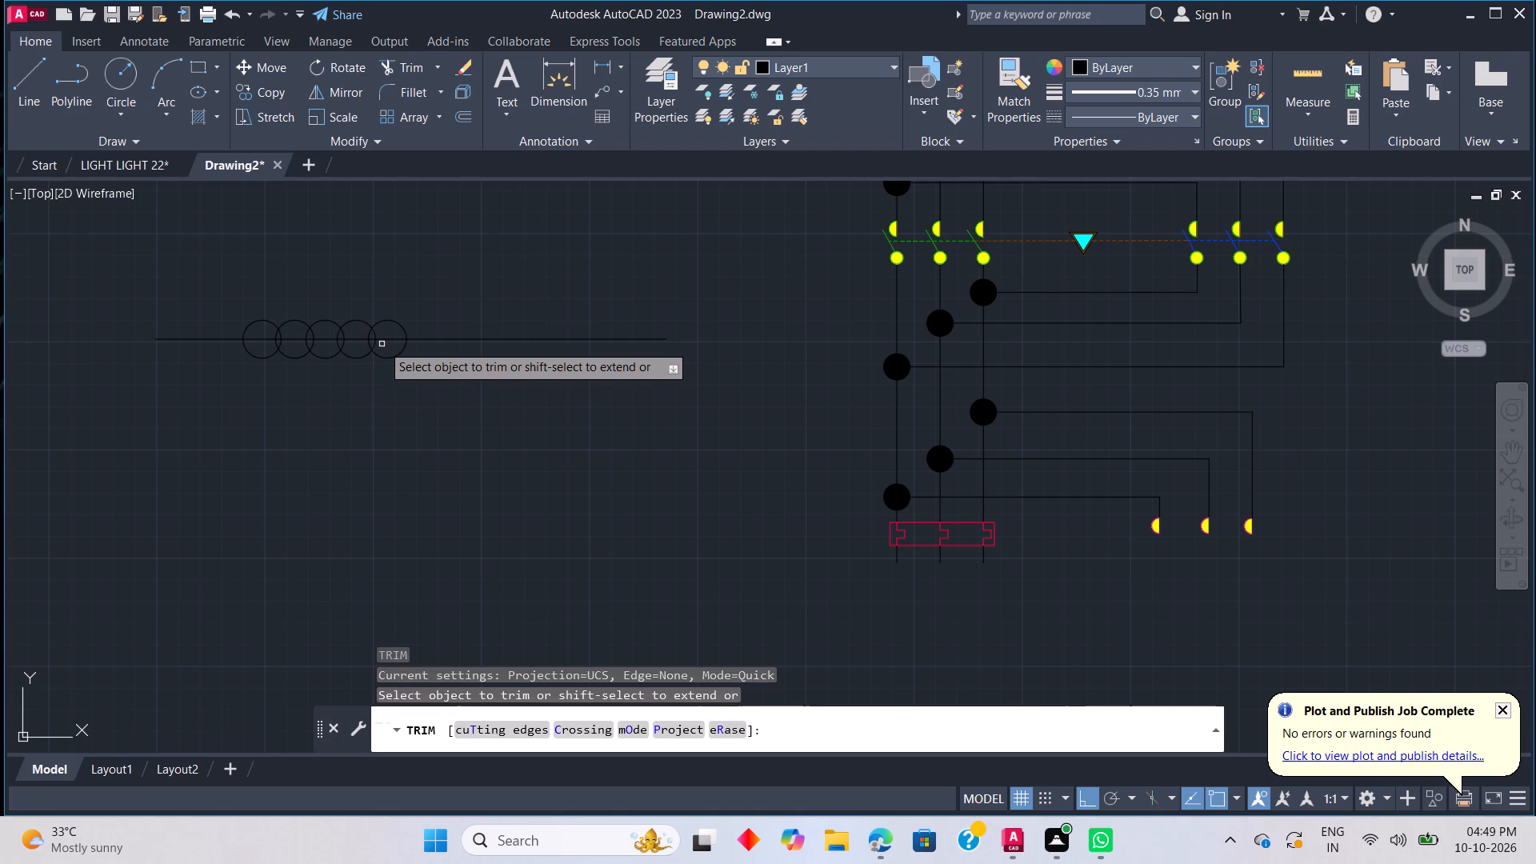
scroll(387, 339, "up", 1)
left_click(387, 339)
left_click(453, 339)
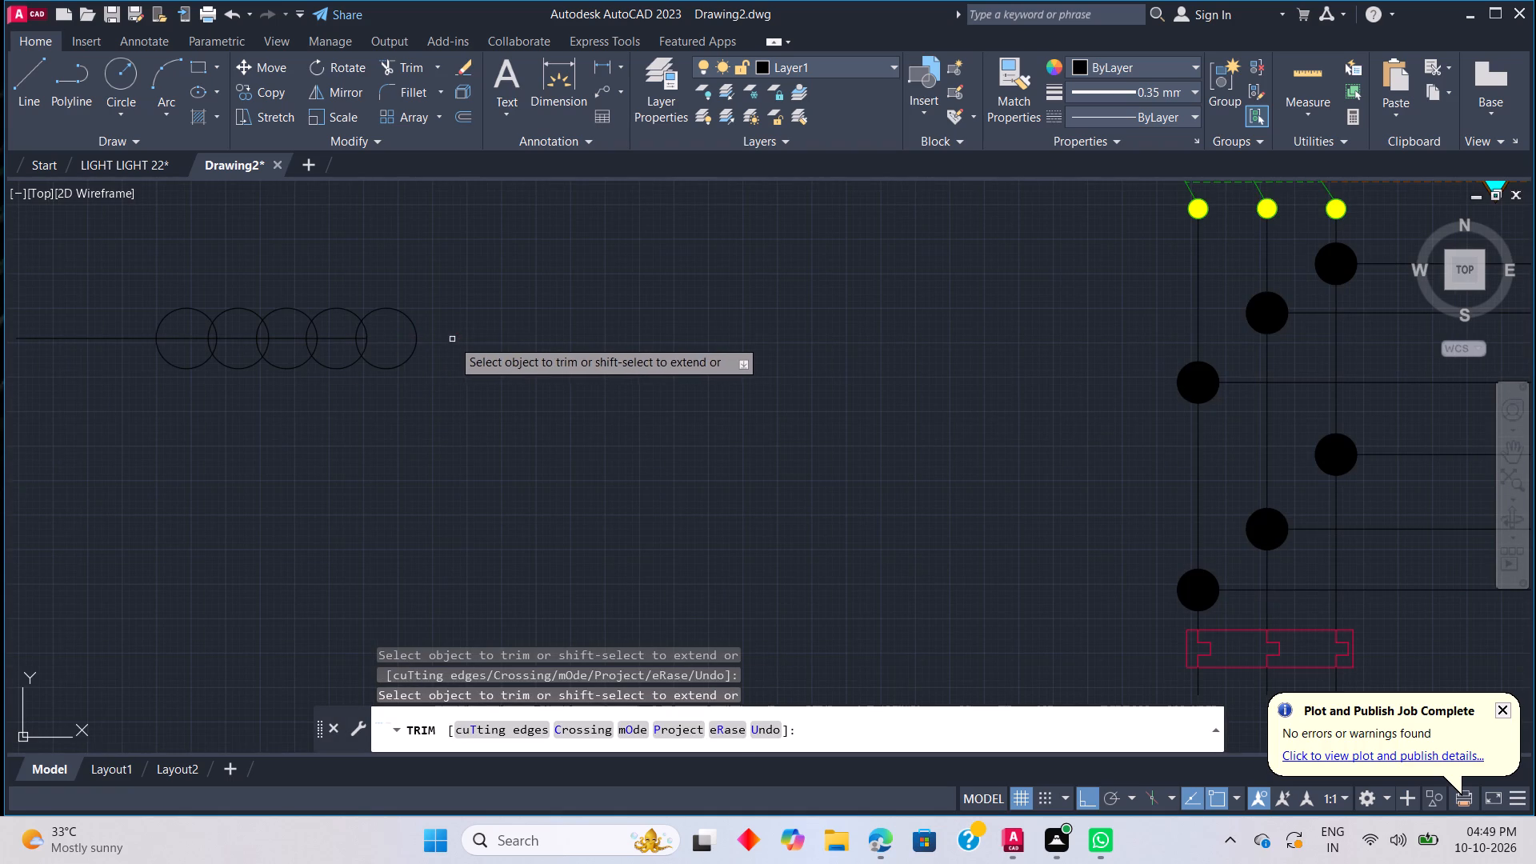
key("ctrl+z")
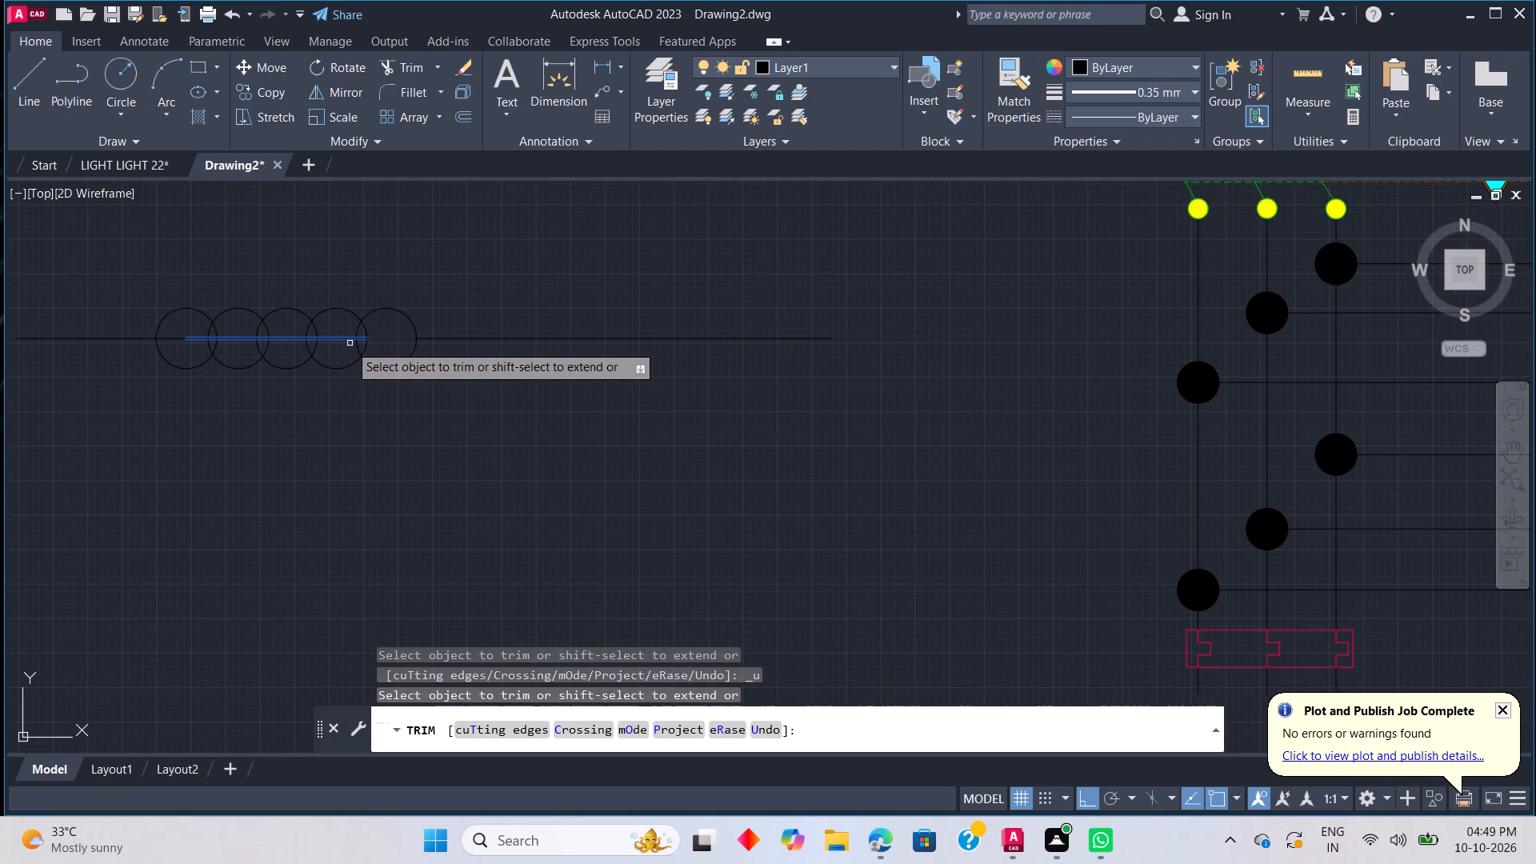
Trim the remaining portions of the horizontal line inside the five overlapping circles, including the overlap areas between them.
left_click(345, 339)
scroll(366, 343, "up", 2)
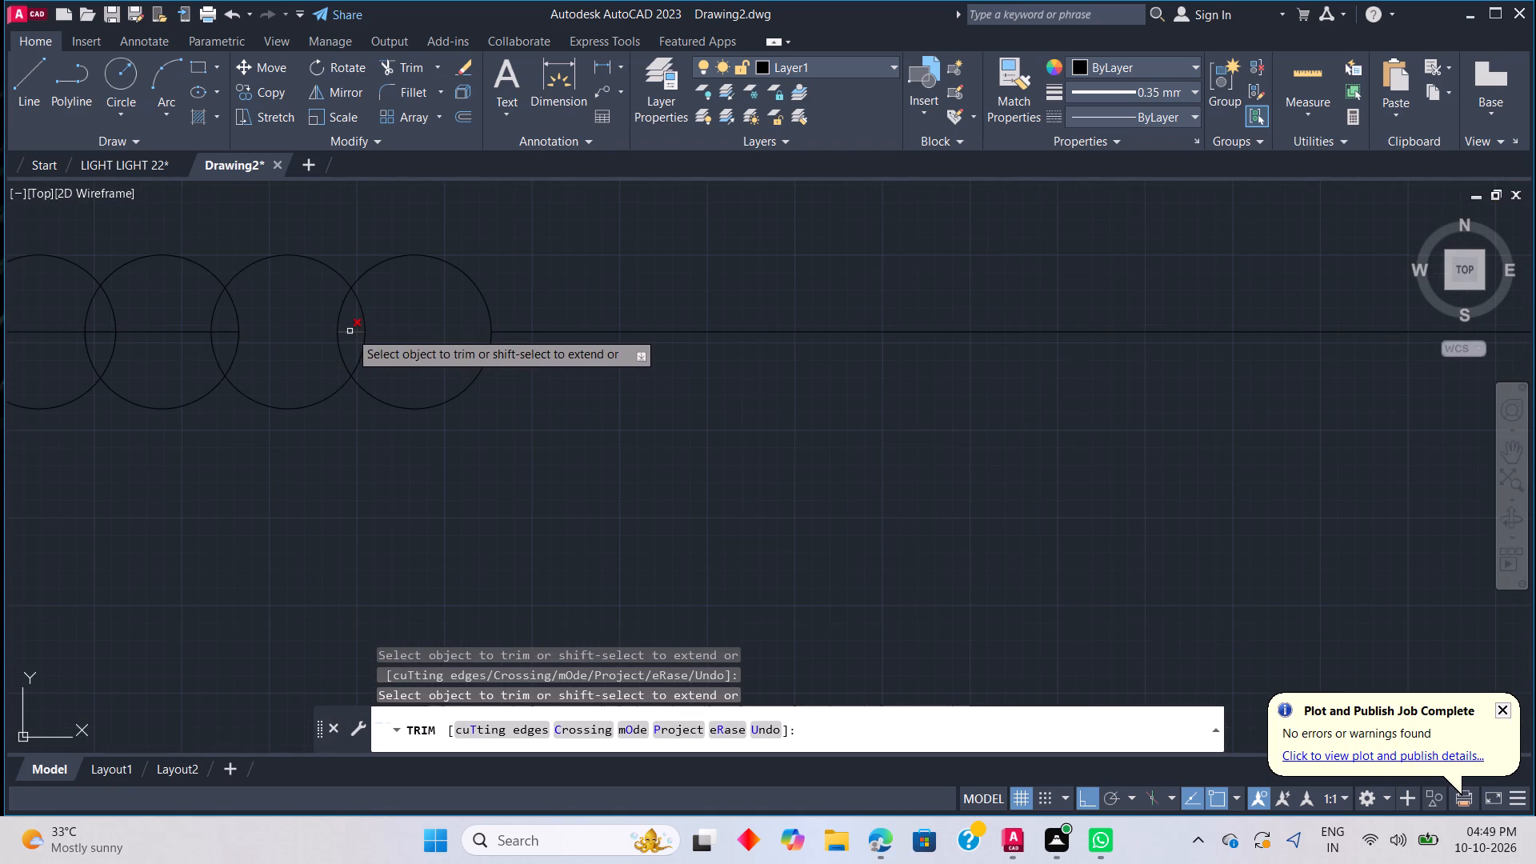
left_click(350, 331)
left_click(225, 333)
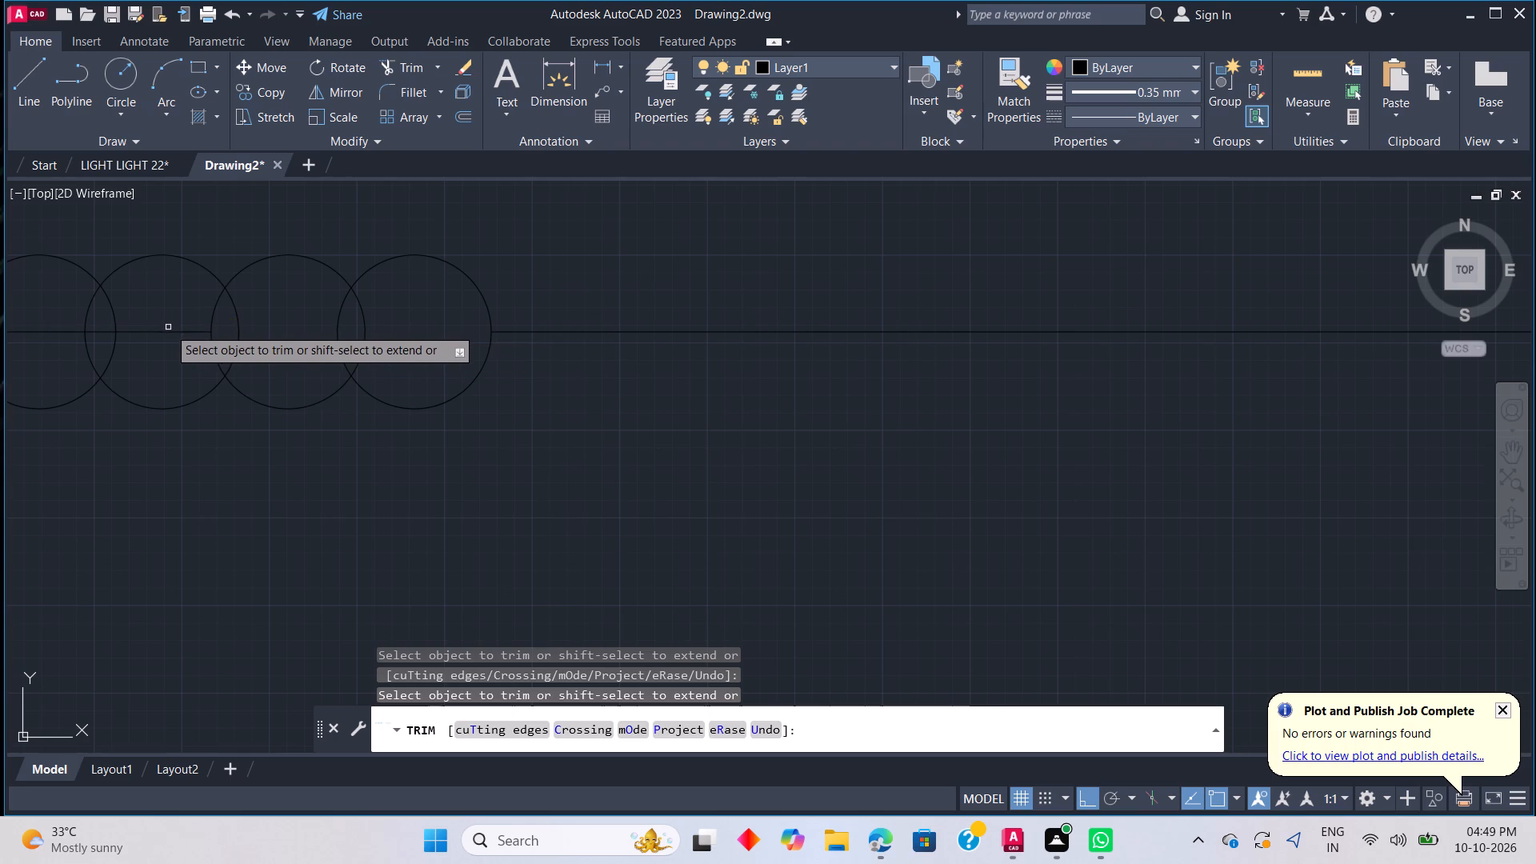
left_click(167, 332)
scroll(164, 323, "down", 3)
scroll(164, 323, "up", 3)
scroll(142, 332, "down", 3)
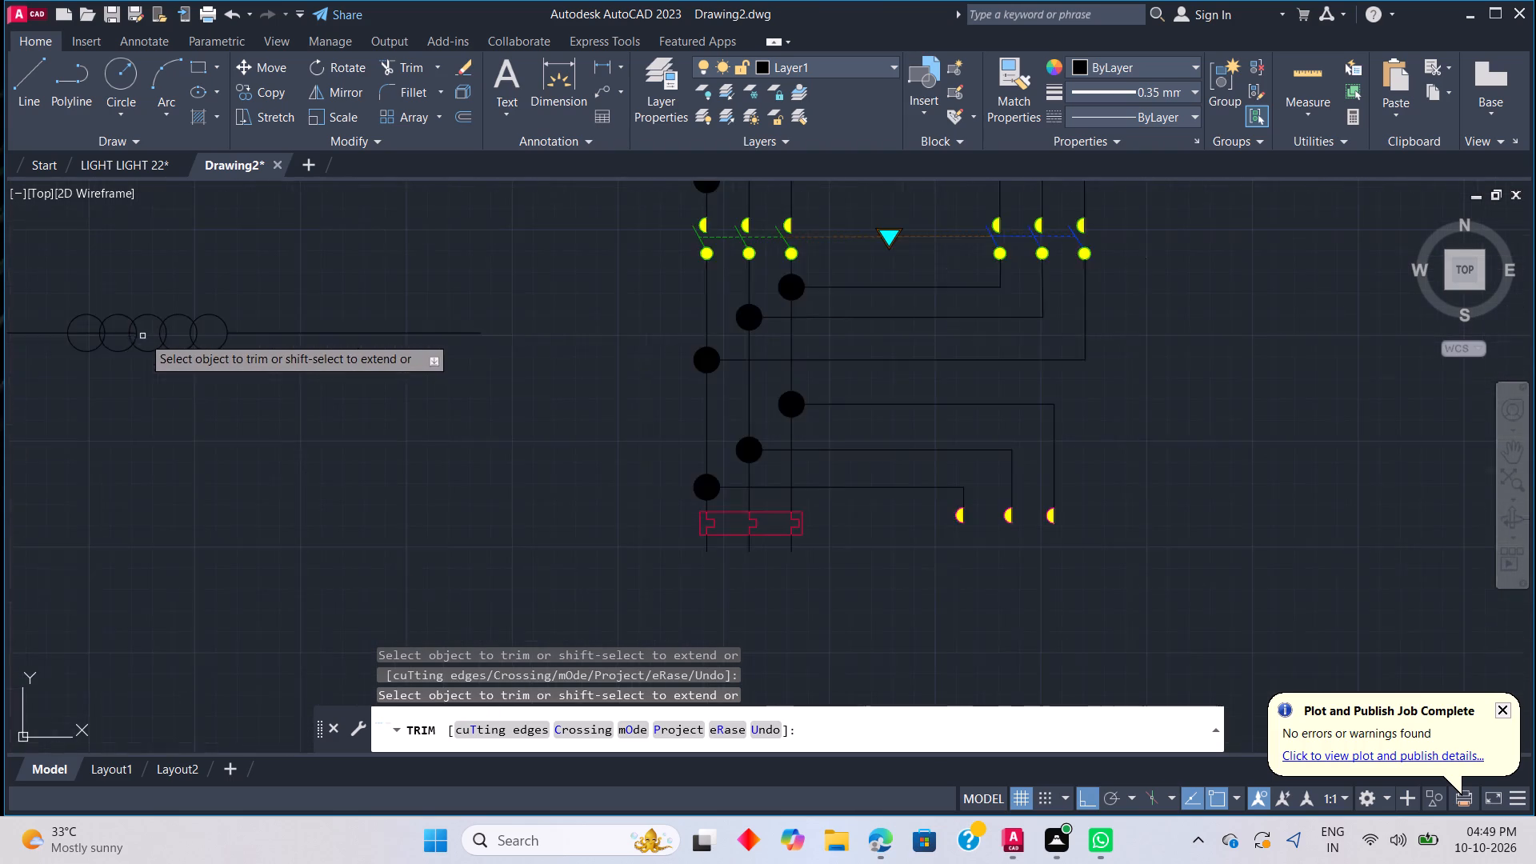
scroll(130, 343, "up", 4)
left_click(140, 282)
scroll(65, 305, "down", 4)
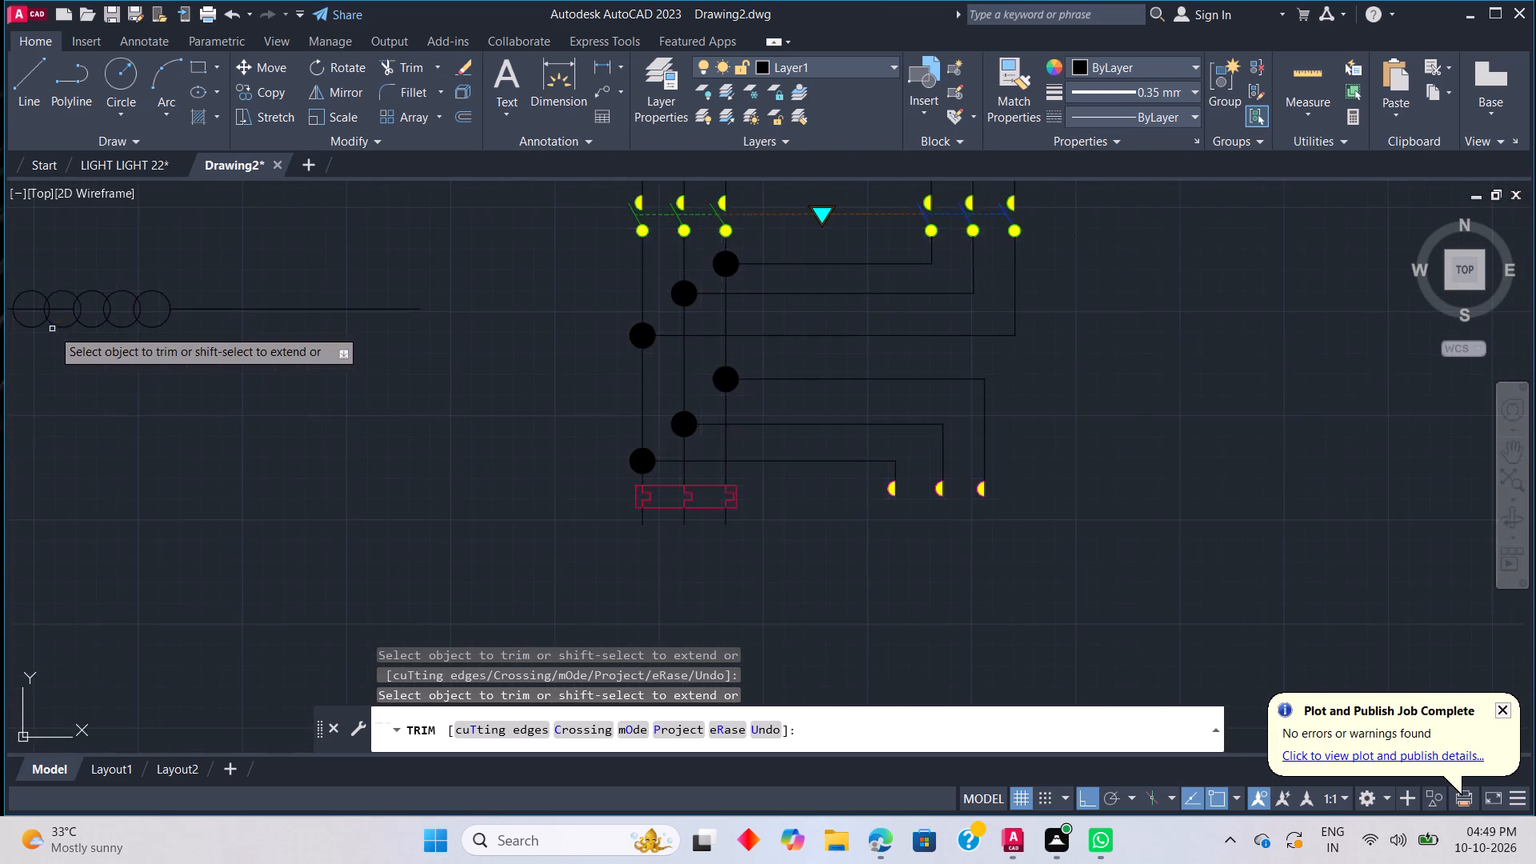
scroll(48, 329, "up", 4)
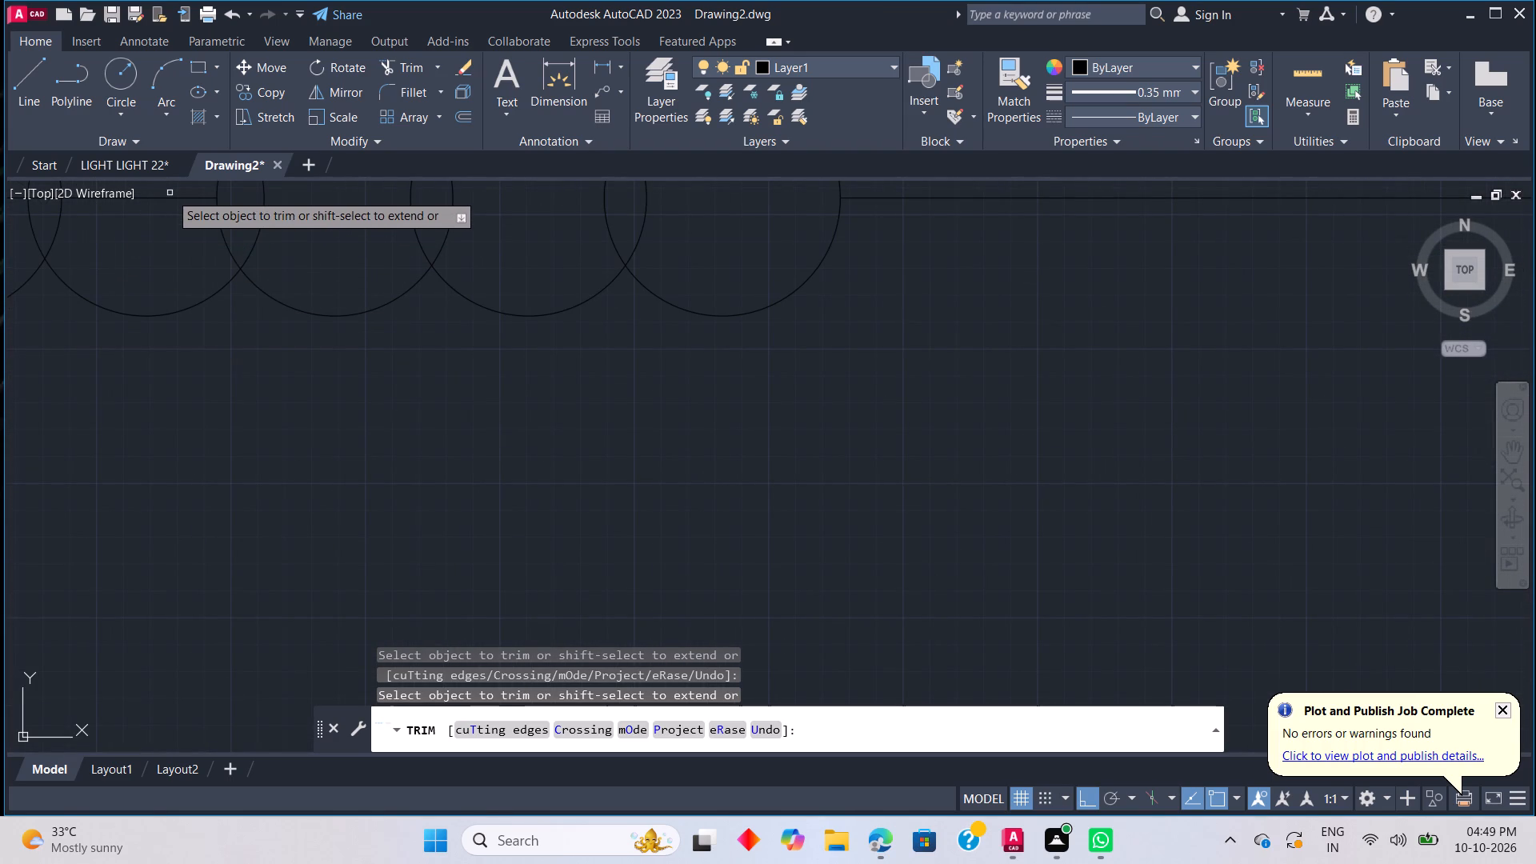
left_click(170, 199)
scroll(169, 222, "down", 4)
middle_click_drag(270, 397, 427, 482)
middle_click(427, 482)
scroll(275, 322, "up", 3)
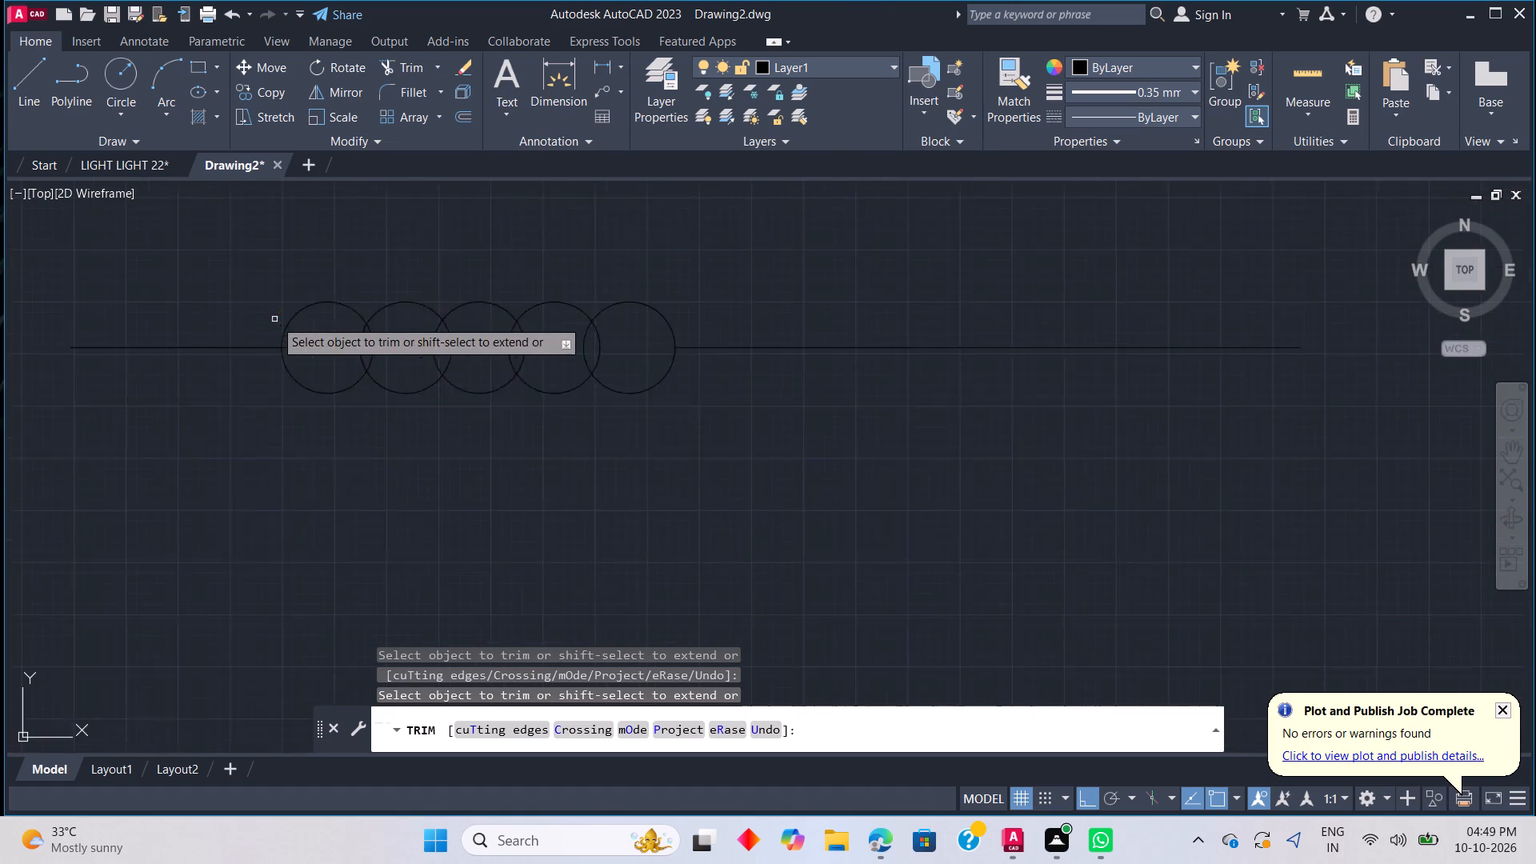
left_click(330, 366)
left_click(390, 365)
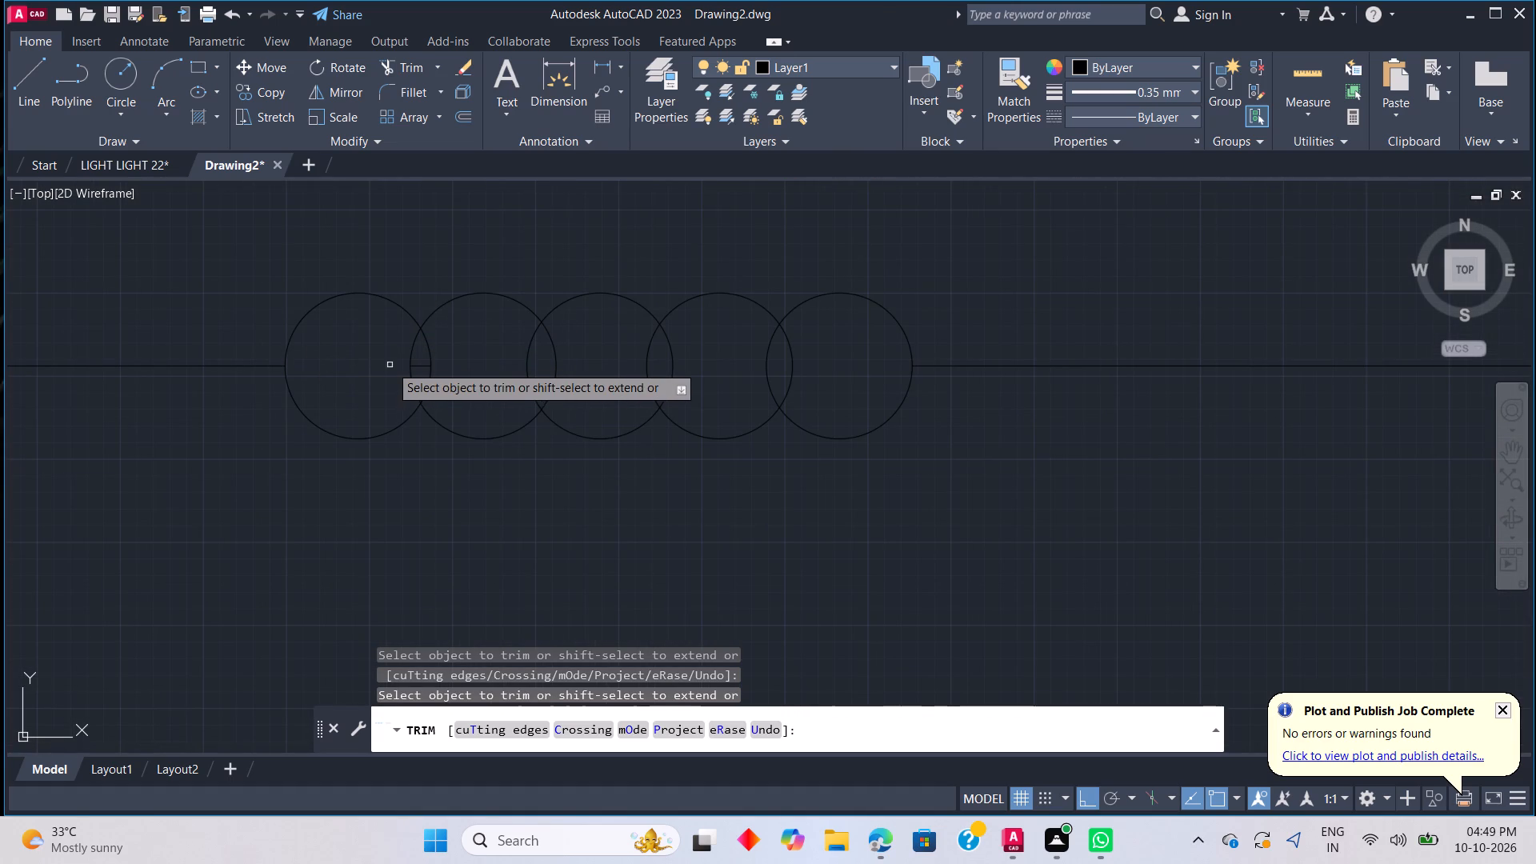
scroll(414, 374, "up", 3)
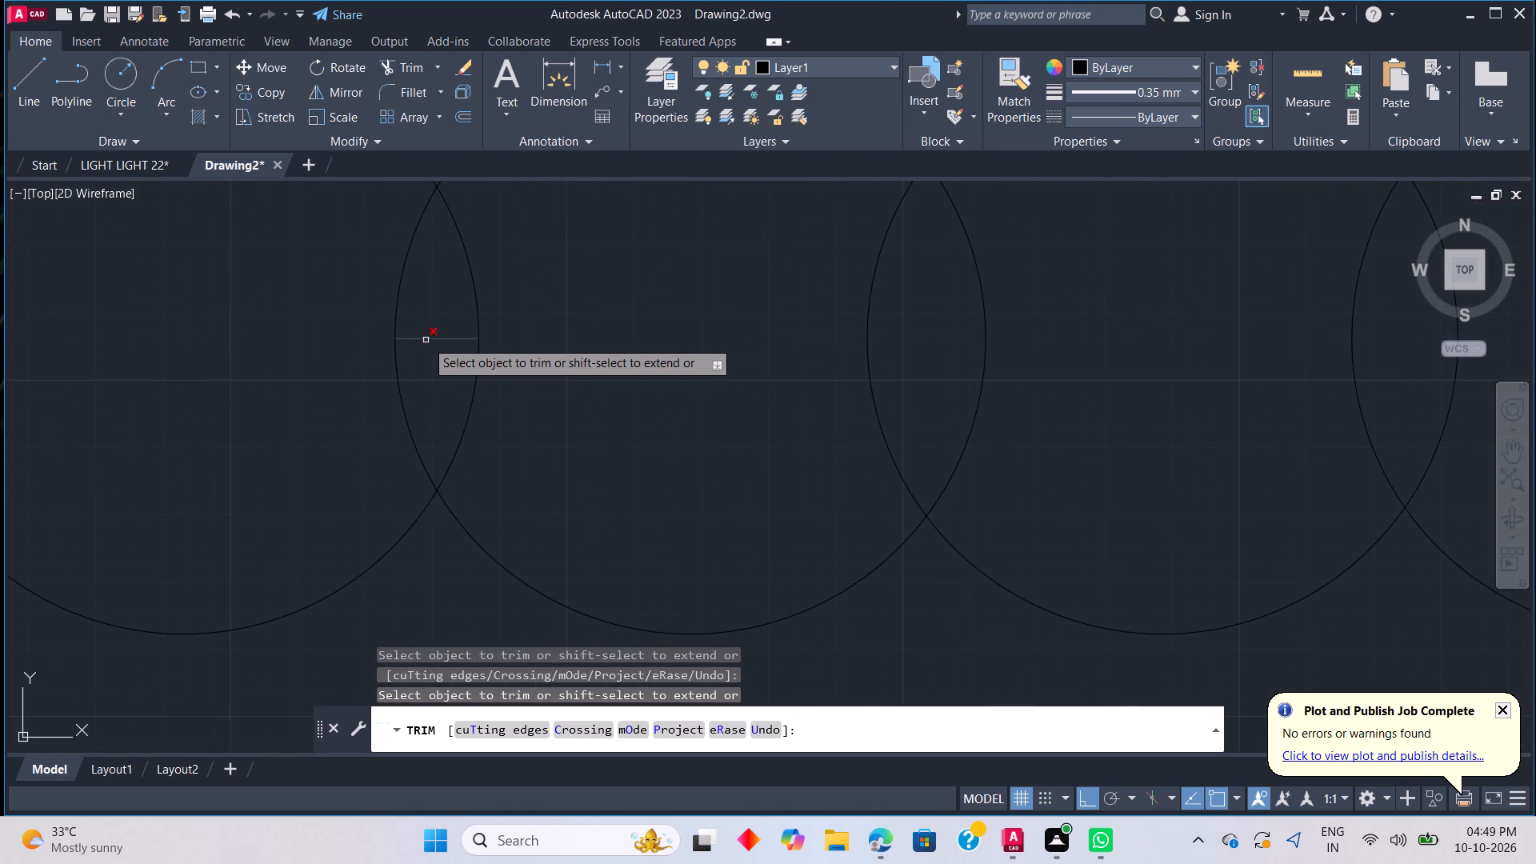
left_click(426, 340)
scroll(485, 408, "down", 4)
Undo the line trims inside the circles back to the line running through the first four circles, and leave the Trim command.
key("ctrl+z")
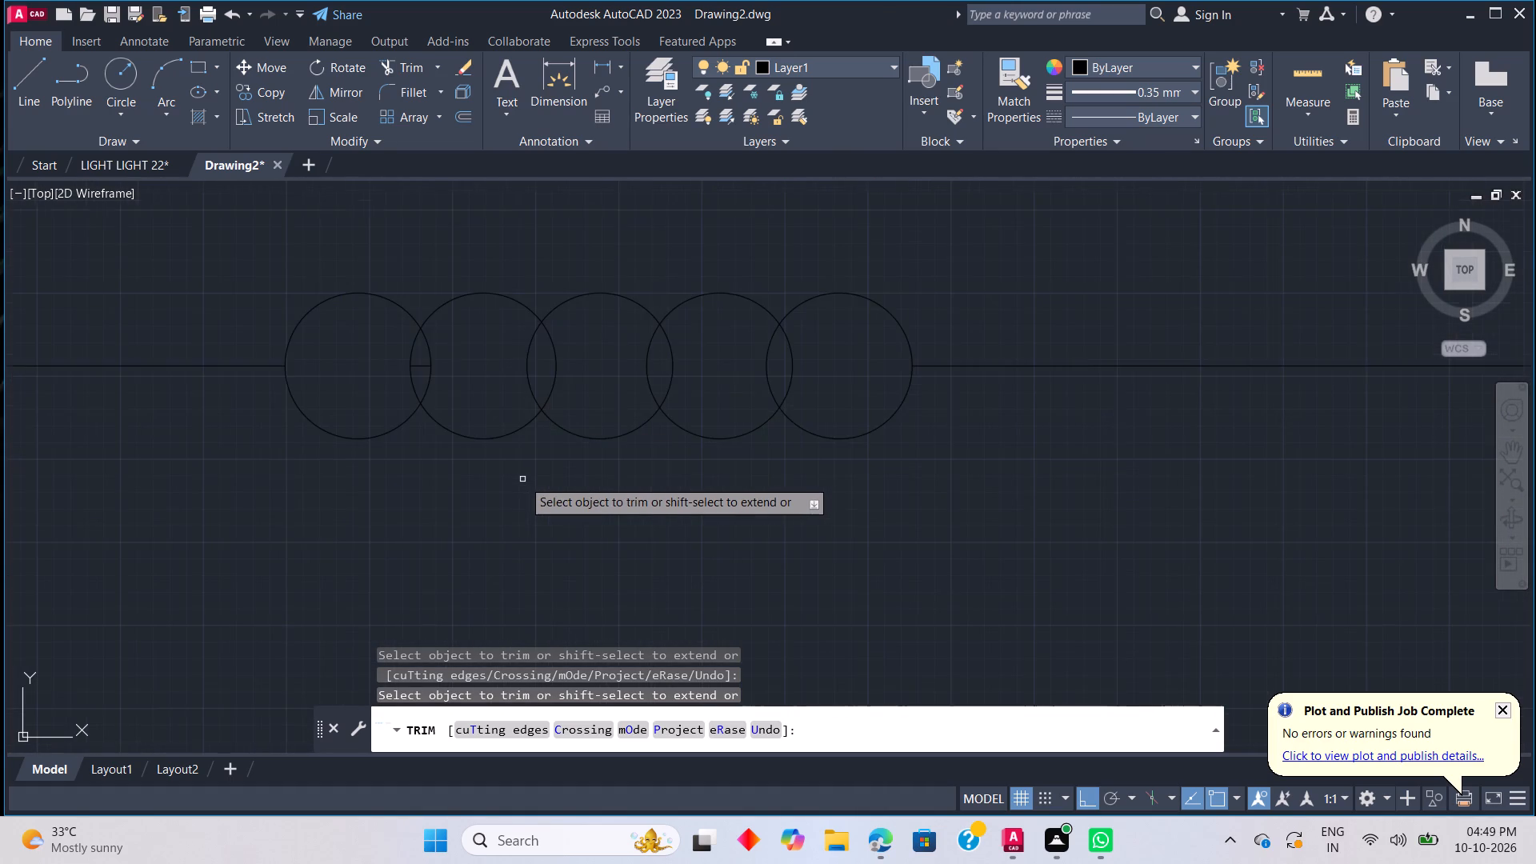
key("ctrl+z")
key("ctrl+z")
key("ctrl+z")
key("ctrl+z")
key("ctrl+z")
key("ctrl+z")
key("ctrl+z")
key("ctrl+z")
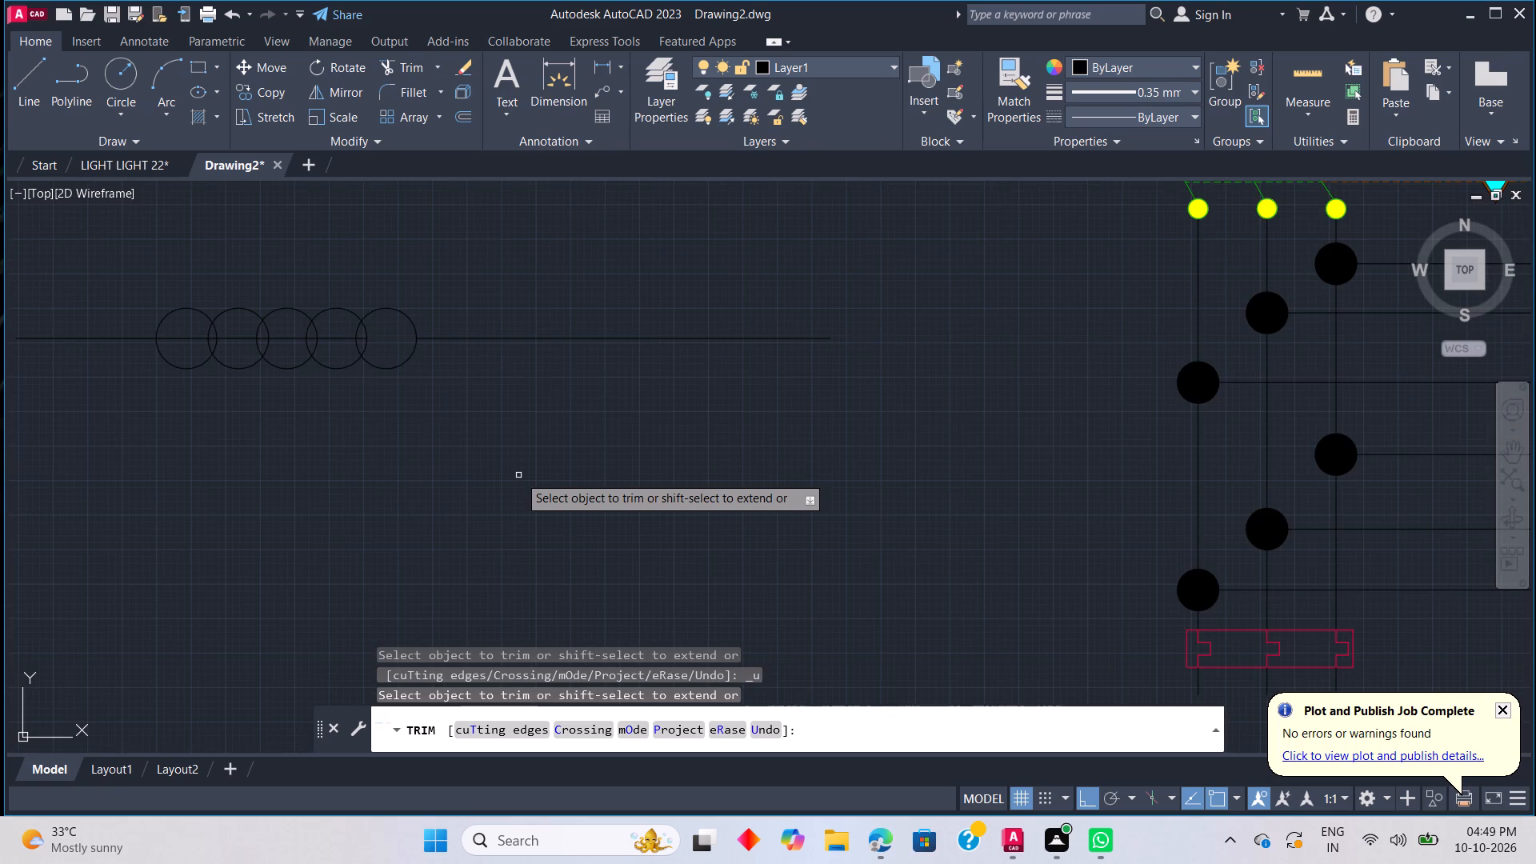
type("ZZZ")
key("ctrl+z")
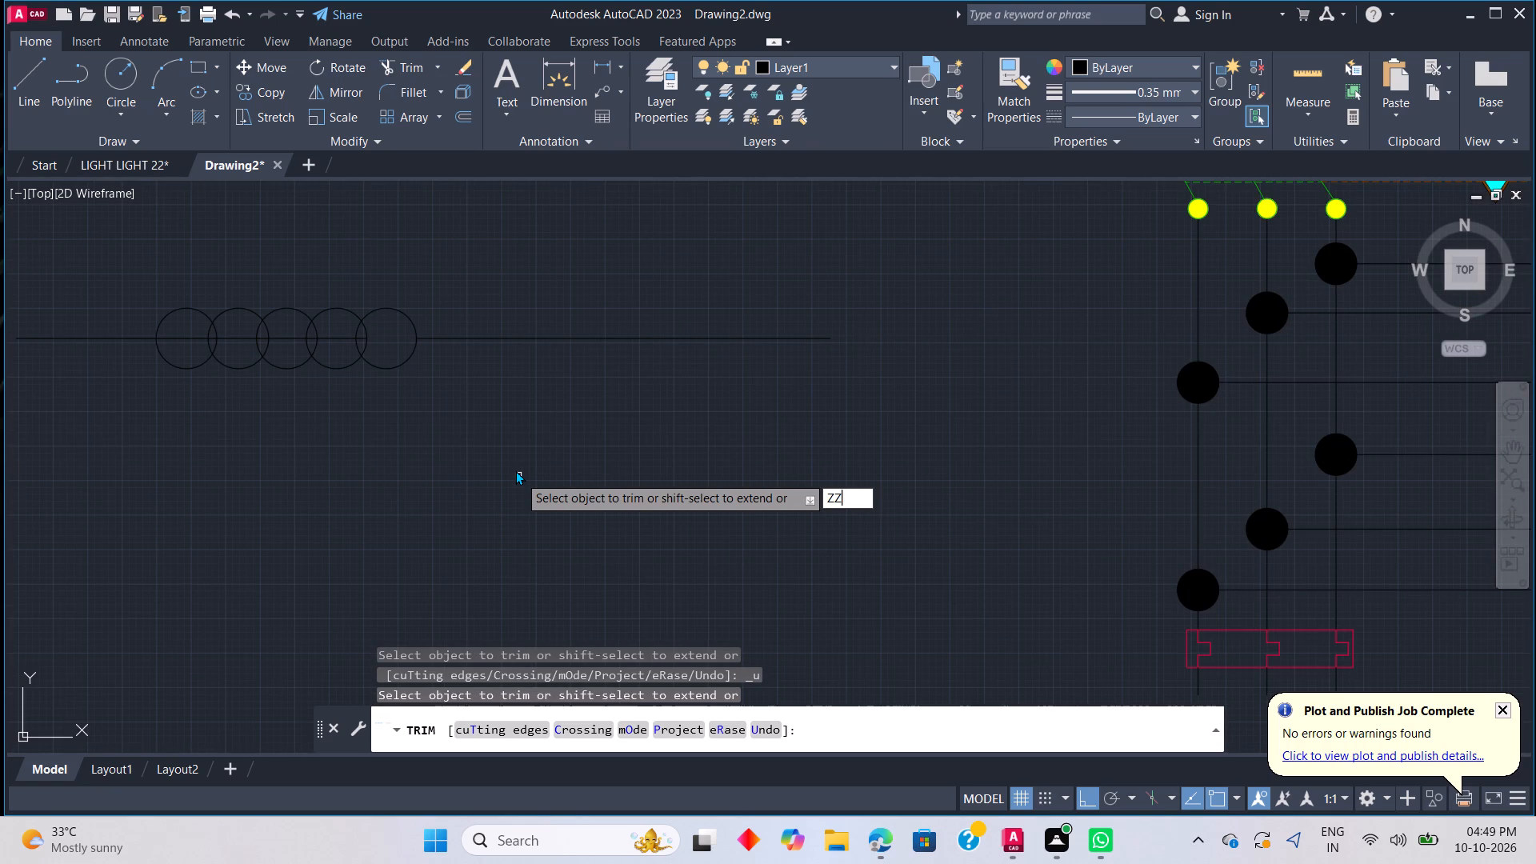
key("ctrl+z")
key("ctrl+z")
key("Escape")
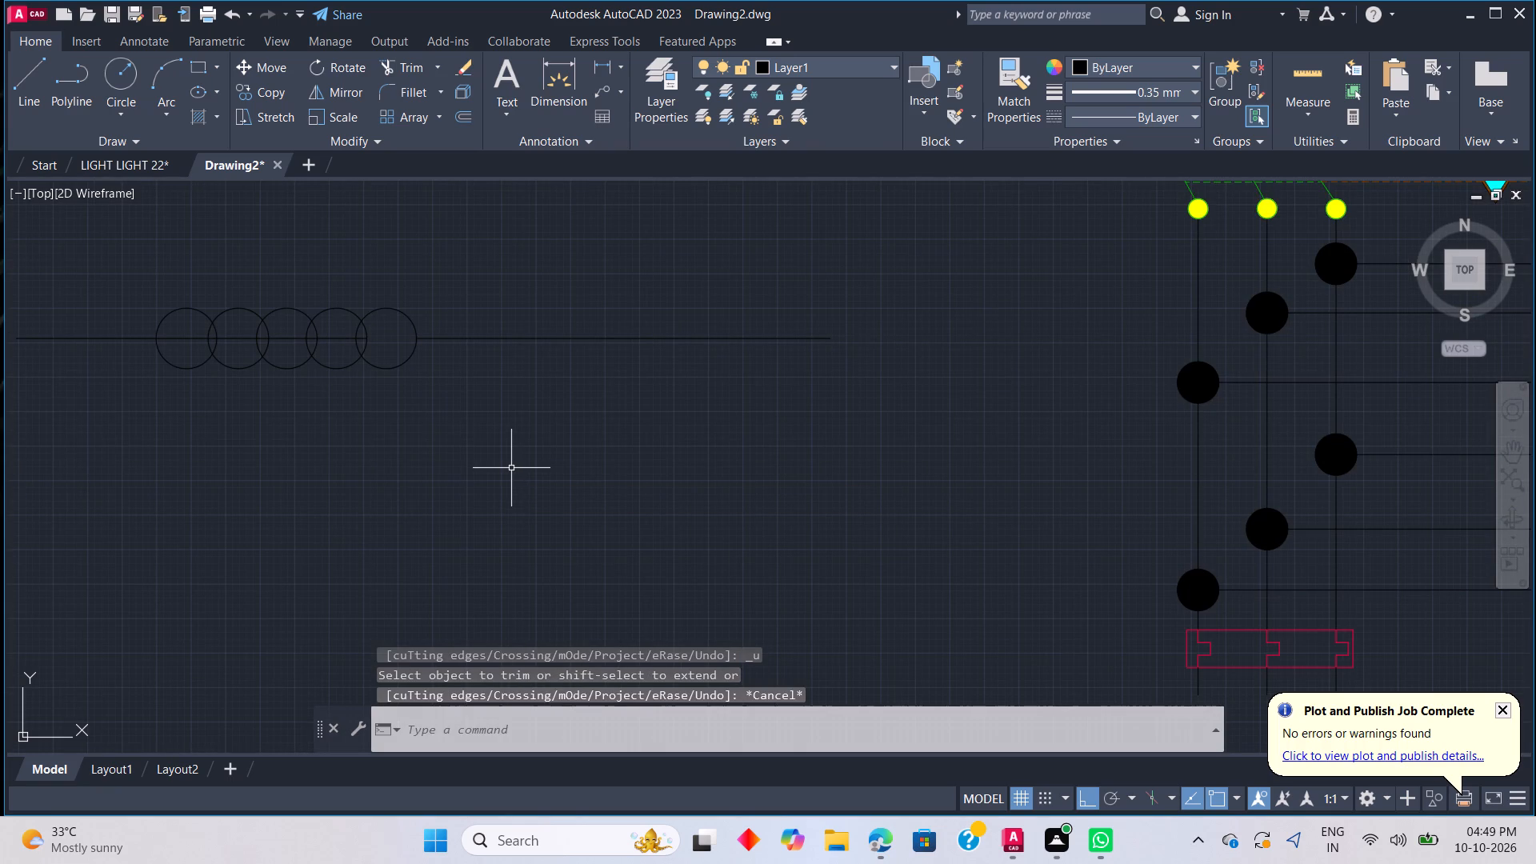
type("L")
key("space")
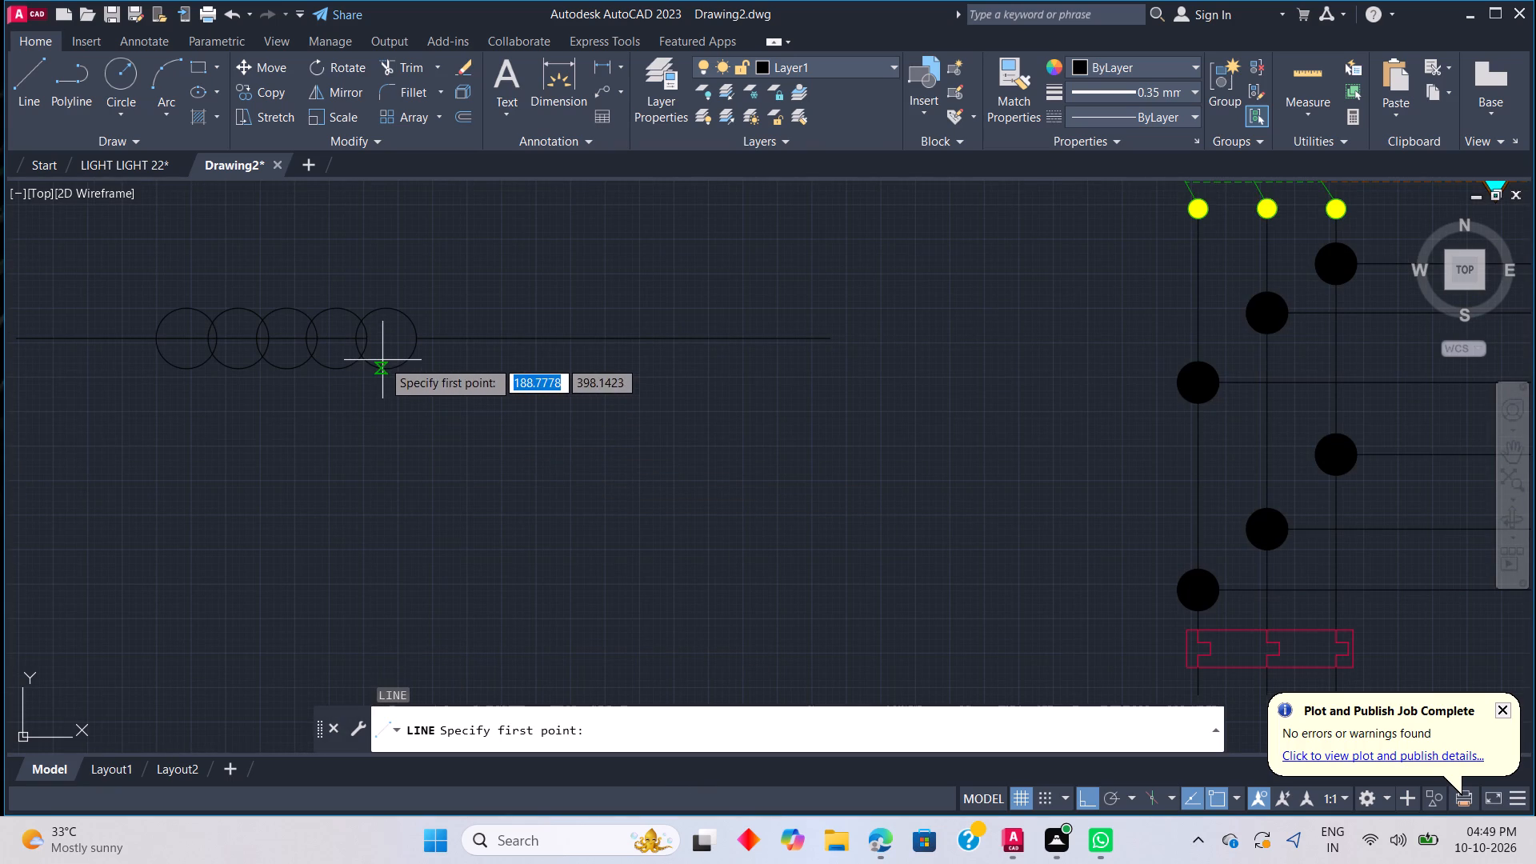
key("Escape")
Extend the horizontal line across the rightmost circle to that circle's far edge.
type("EX")
key("space")
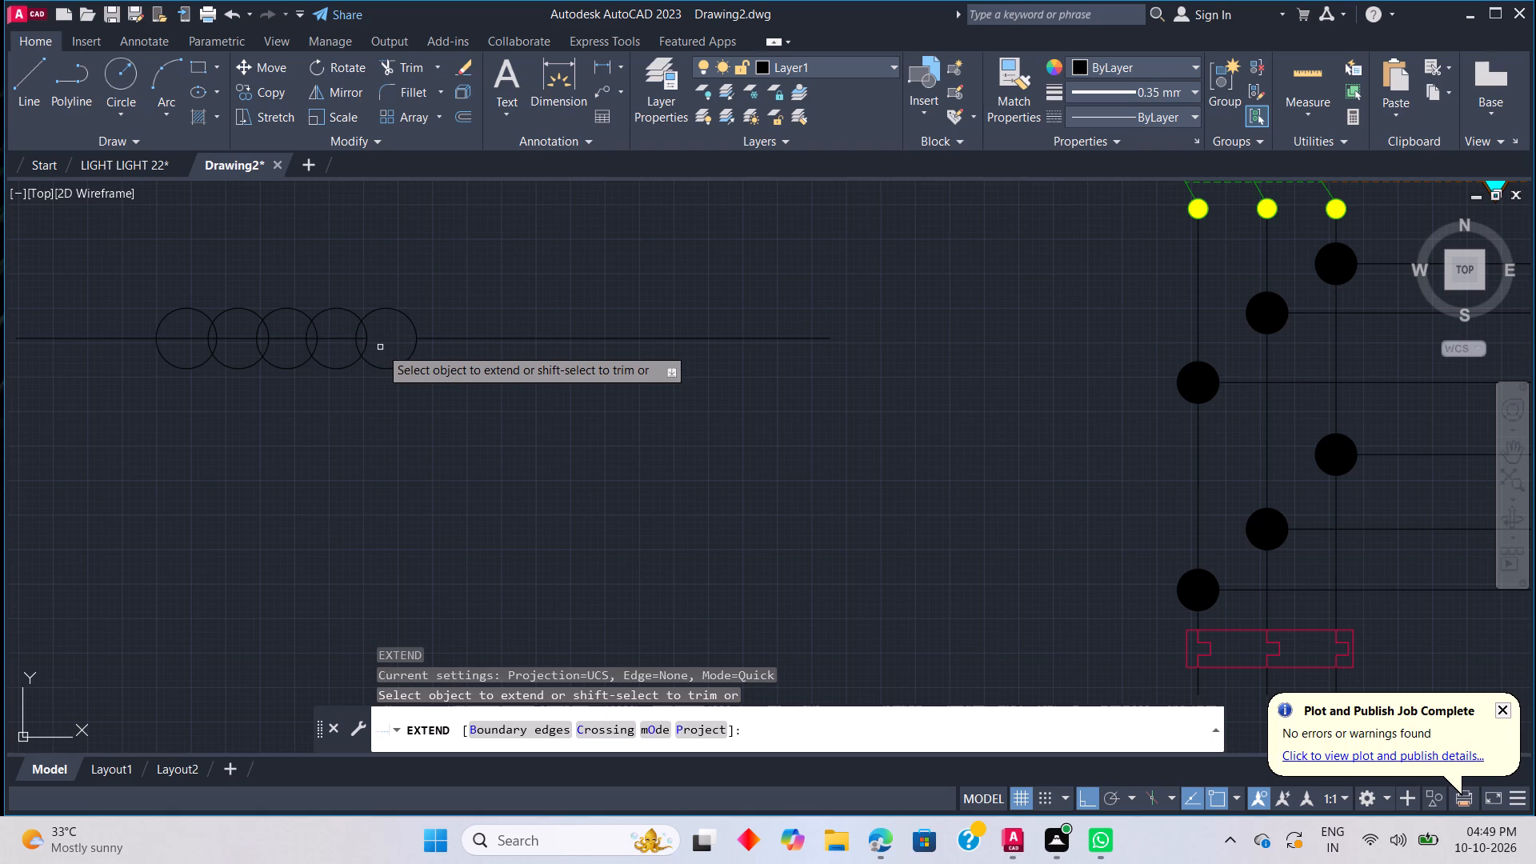
left_click(359, 338)
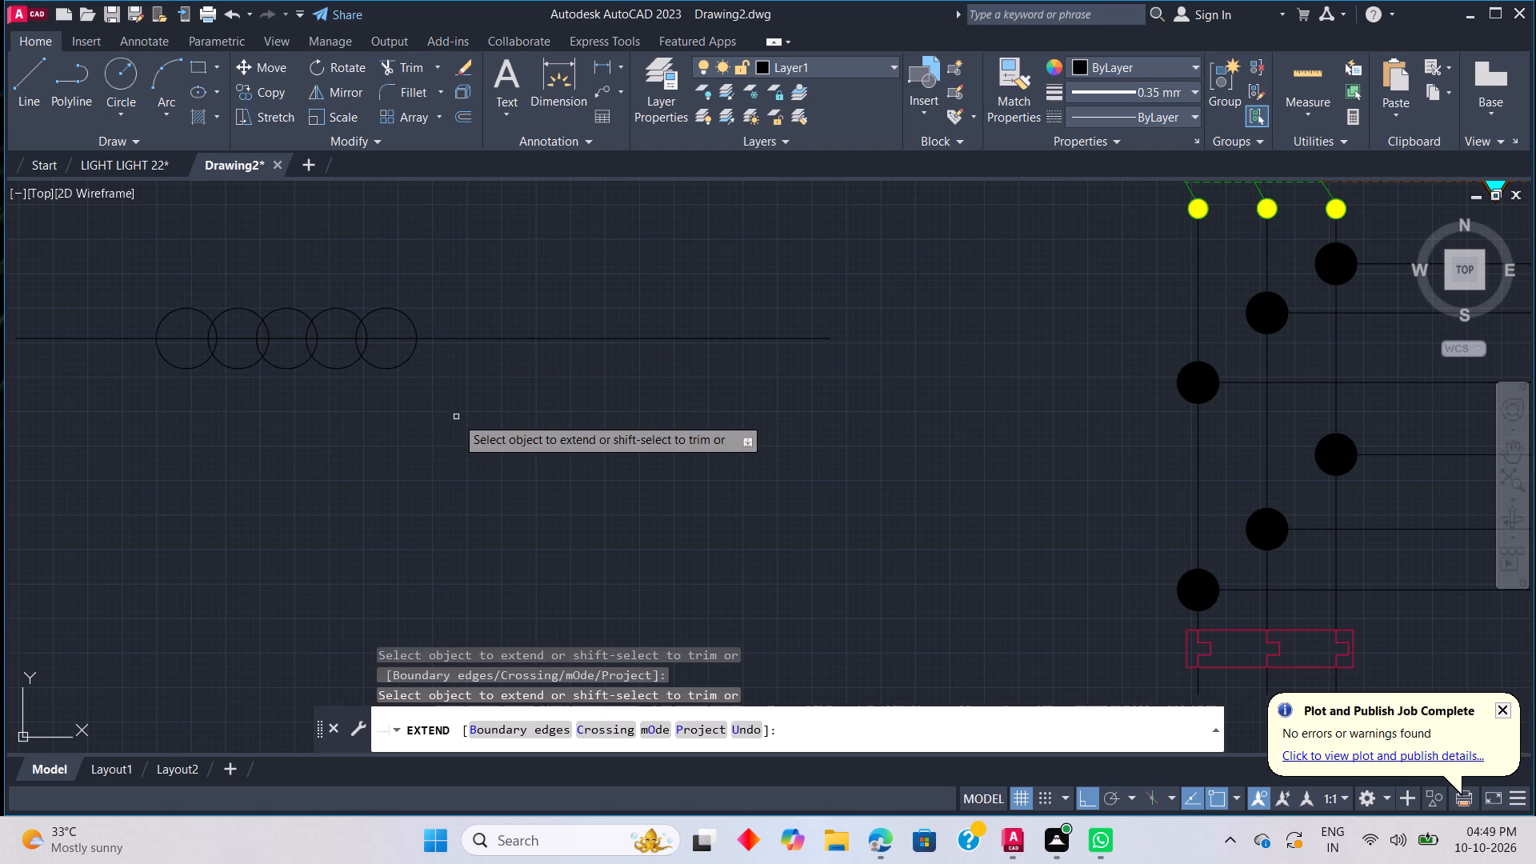
key("Escape")
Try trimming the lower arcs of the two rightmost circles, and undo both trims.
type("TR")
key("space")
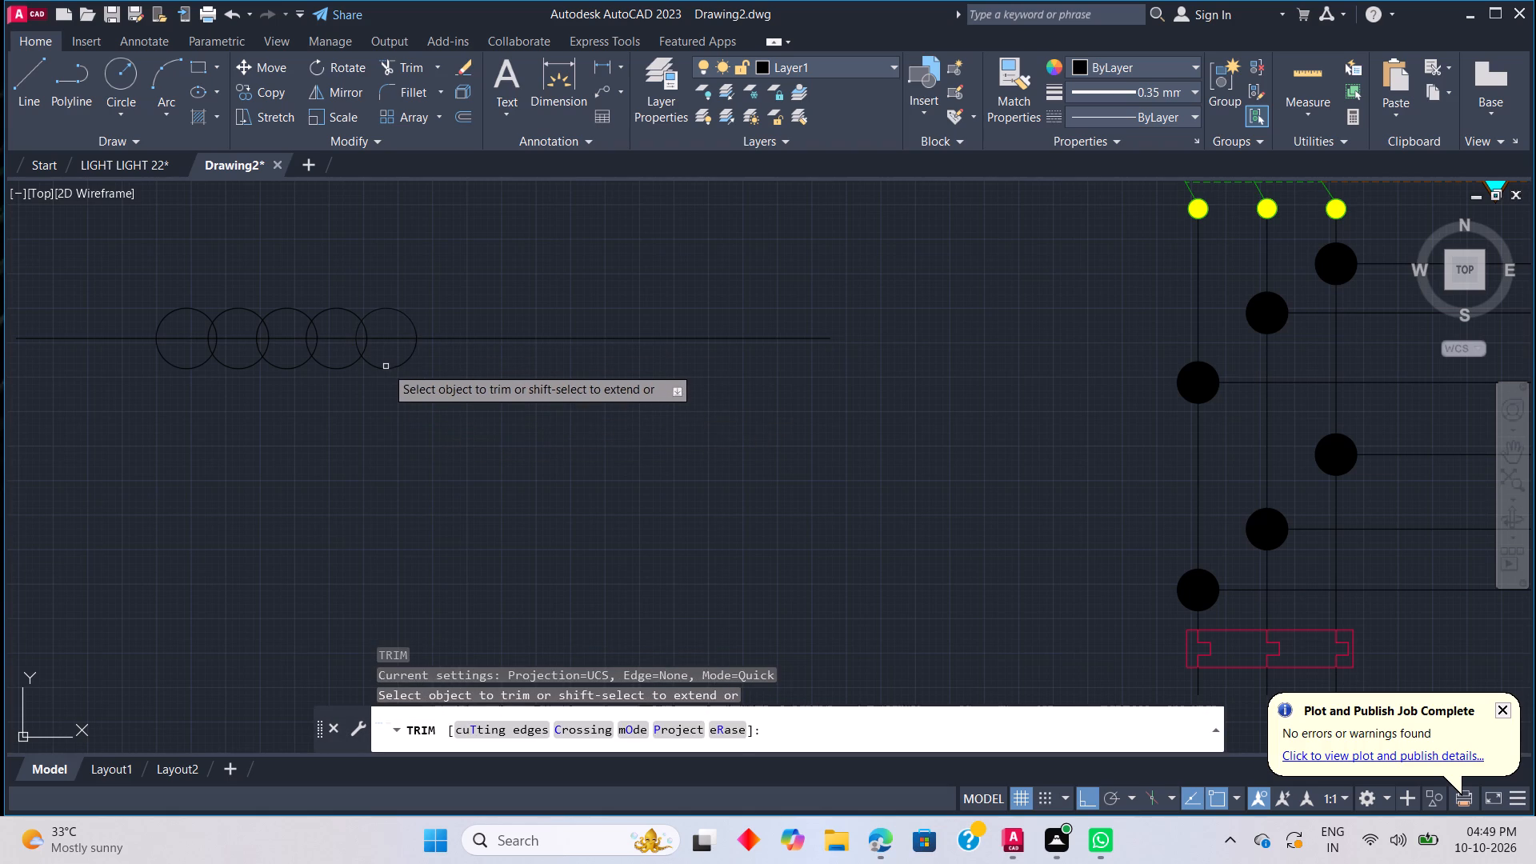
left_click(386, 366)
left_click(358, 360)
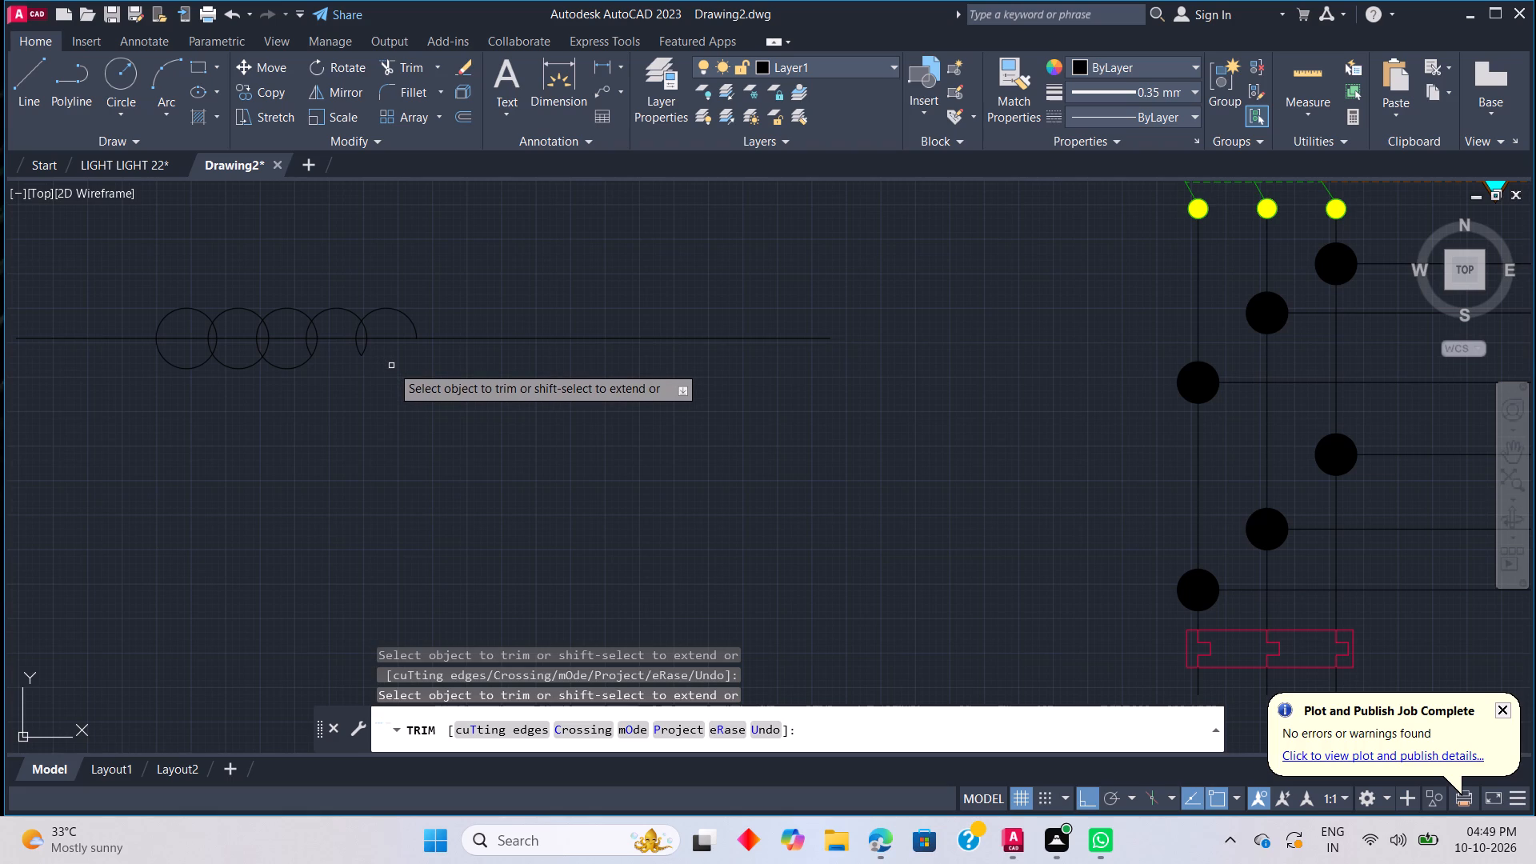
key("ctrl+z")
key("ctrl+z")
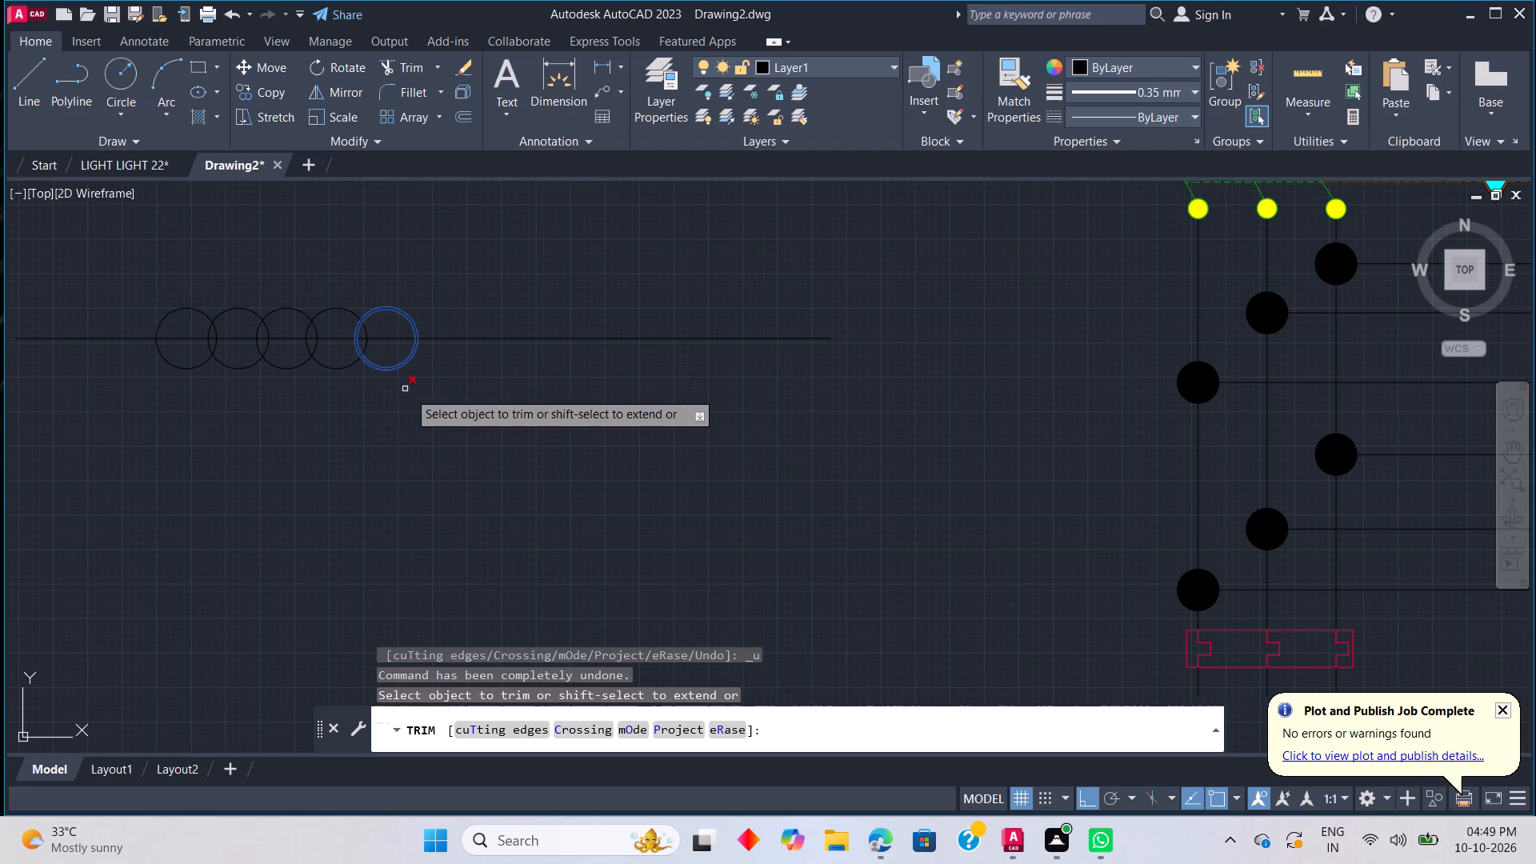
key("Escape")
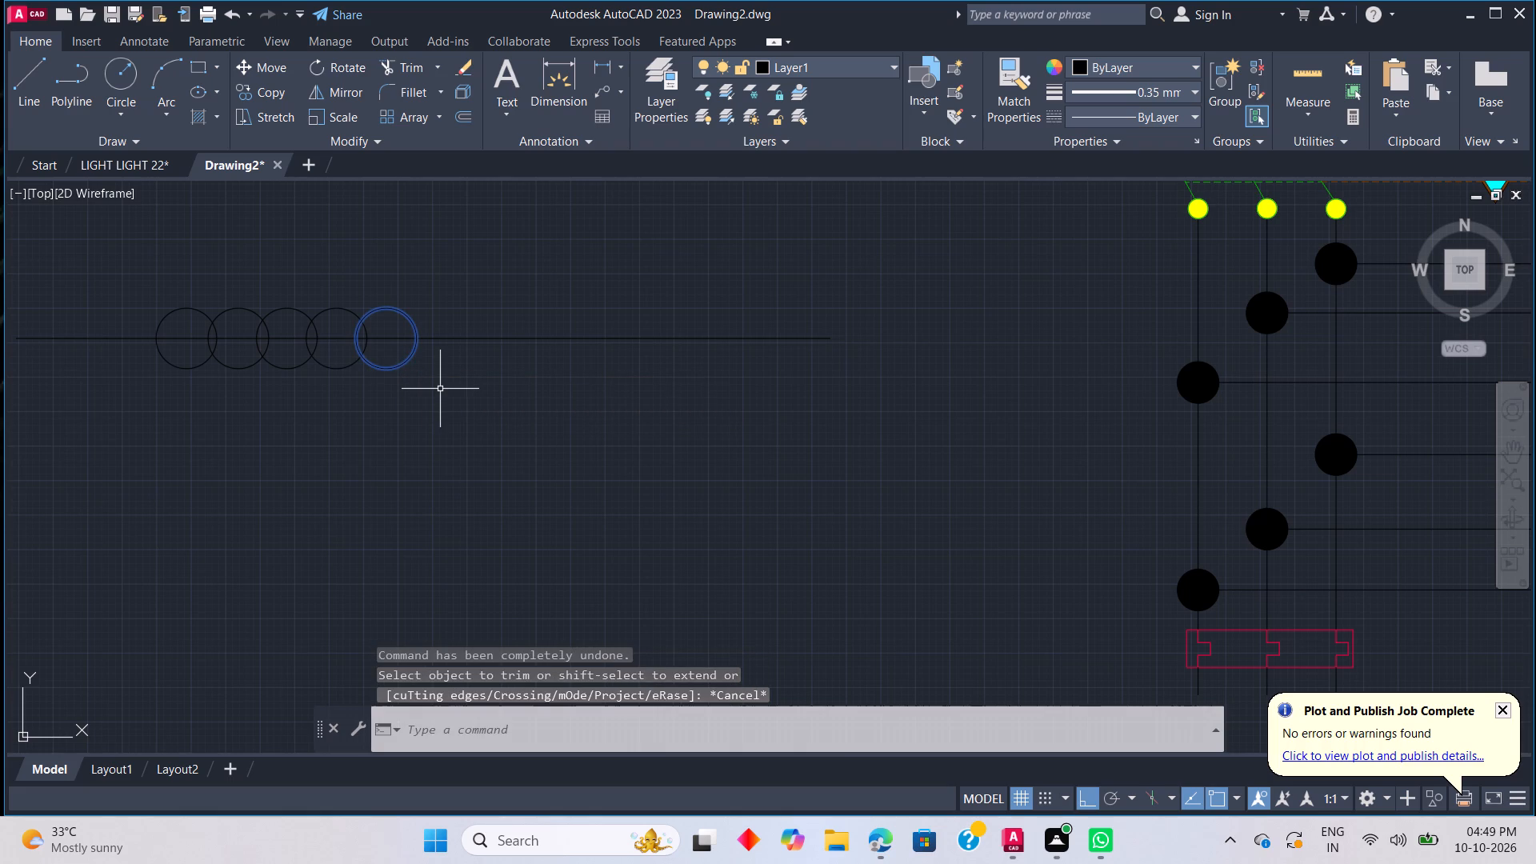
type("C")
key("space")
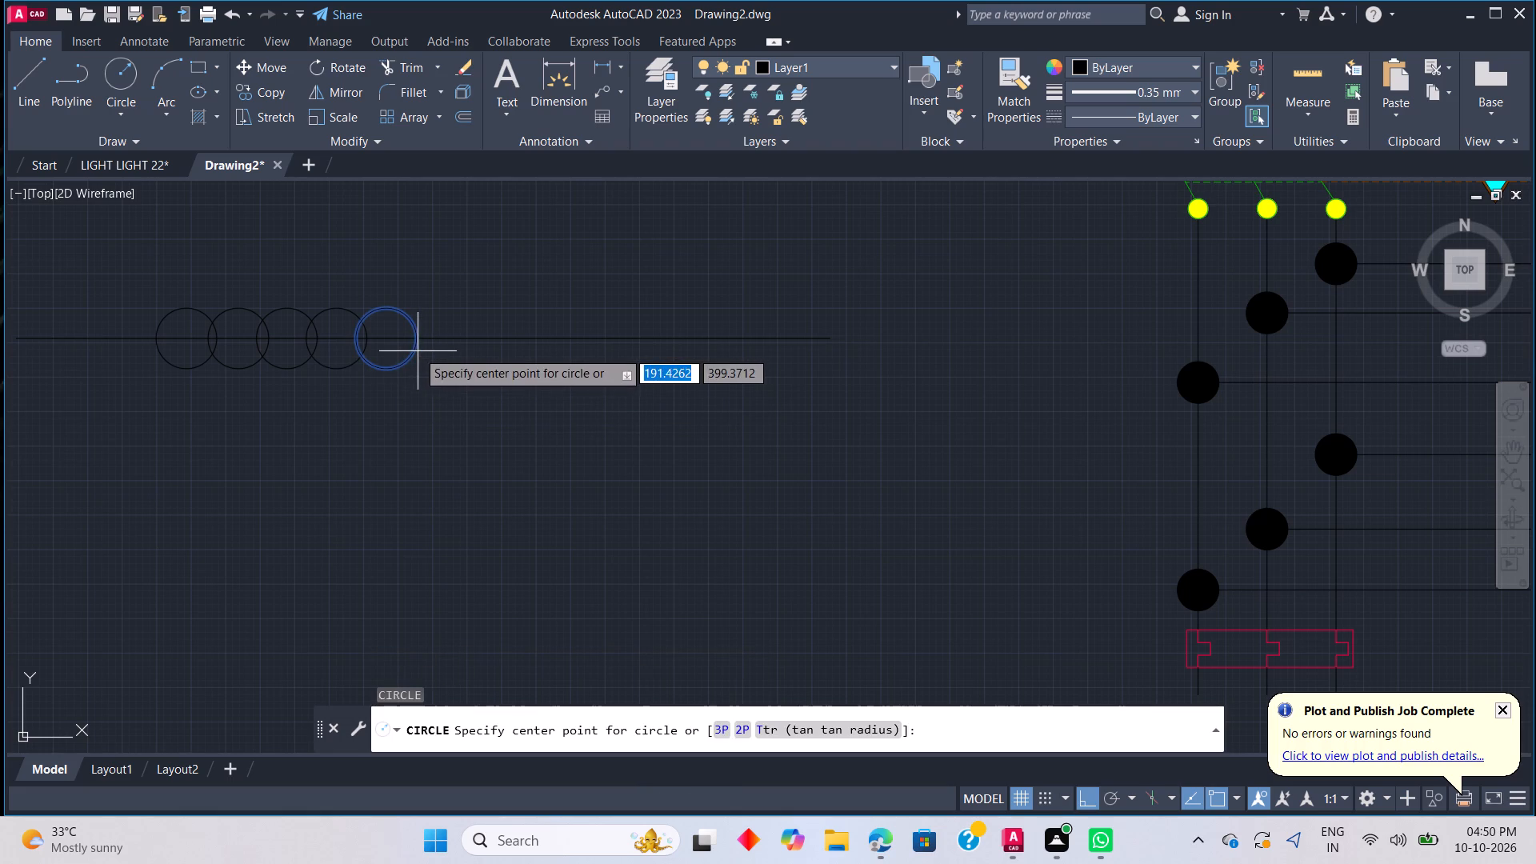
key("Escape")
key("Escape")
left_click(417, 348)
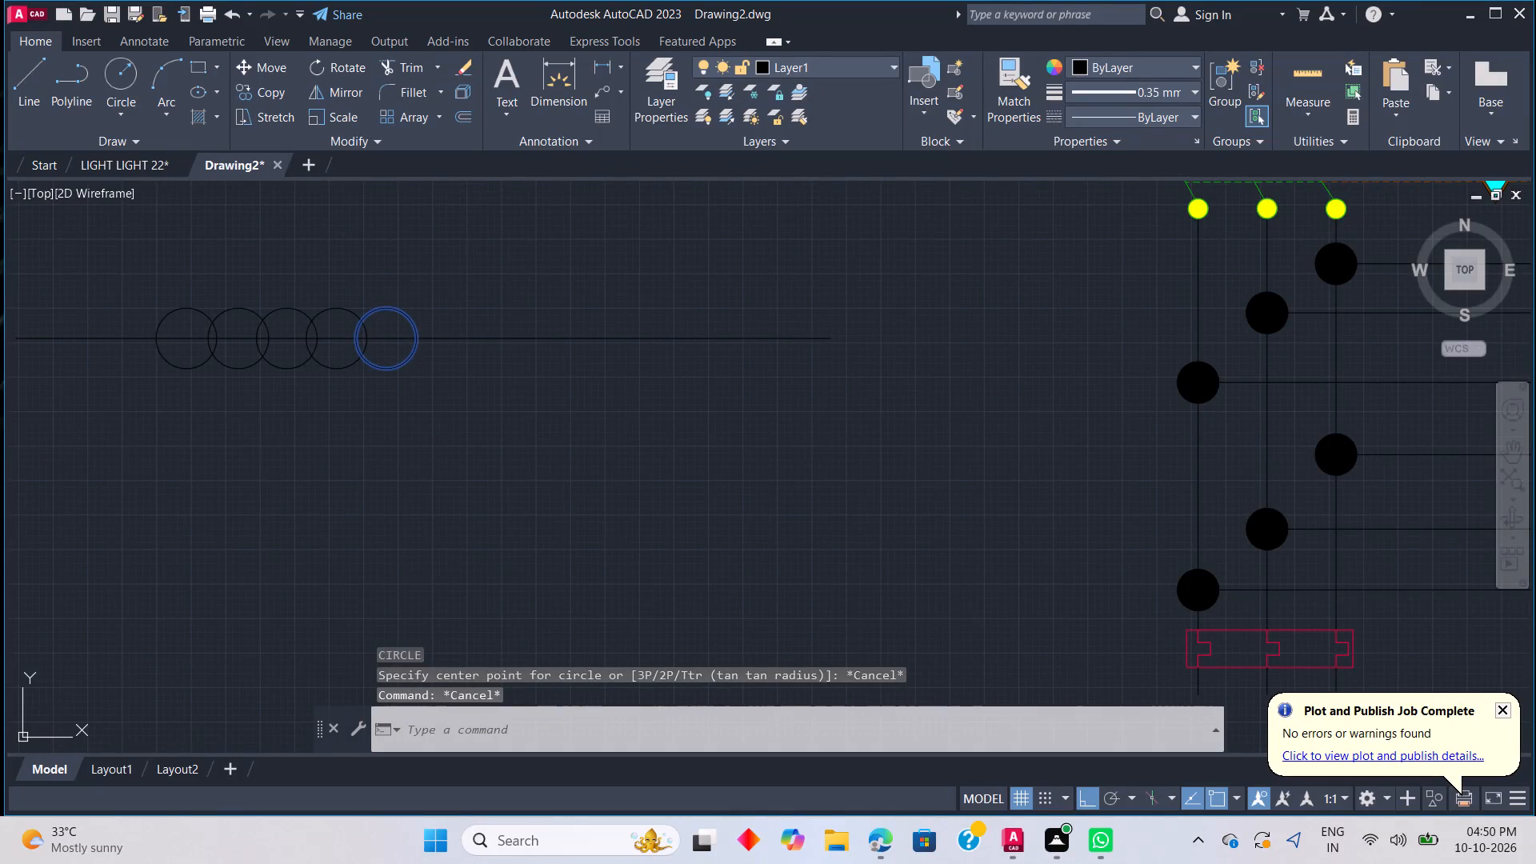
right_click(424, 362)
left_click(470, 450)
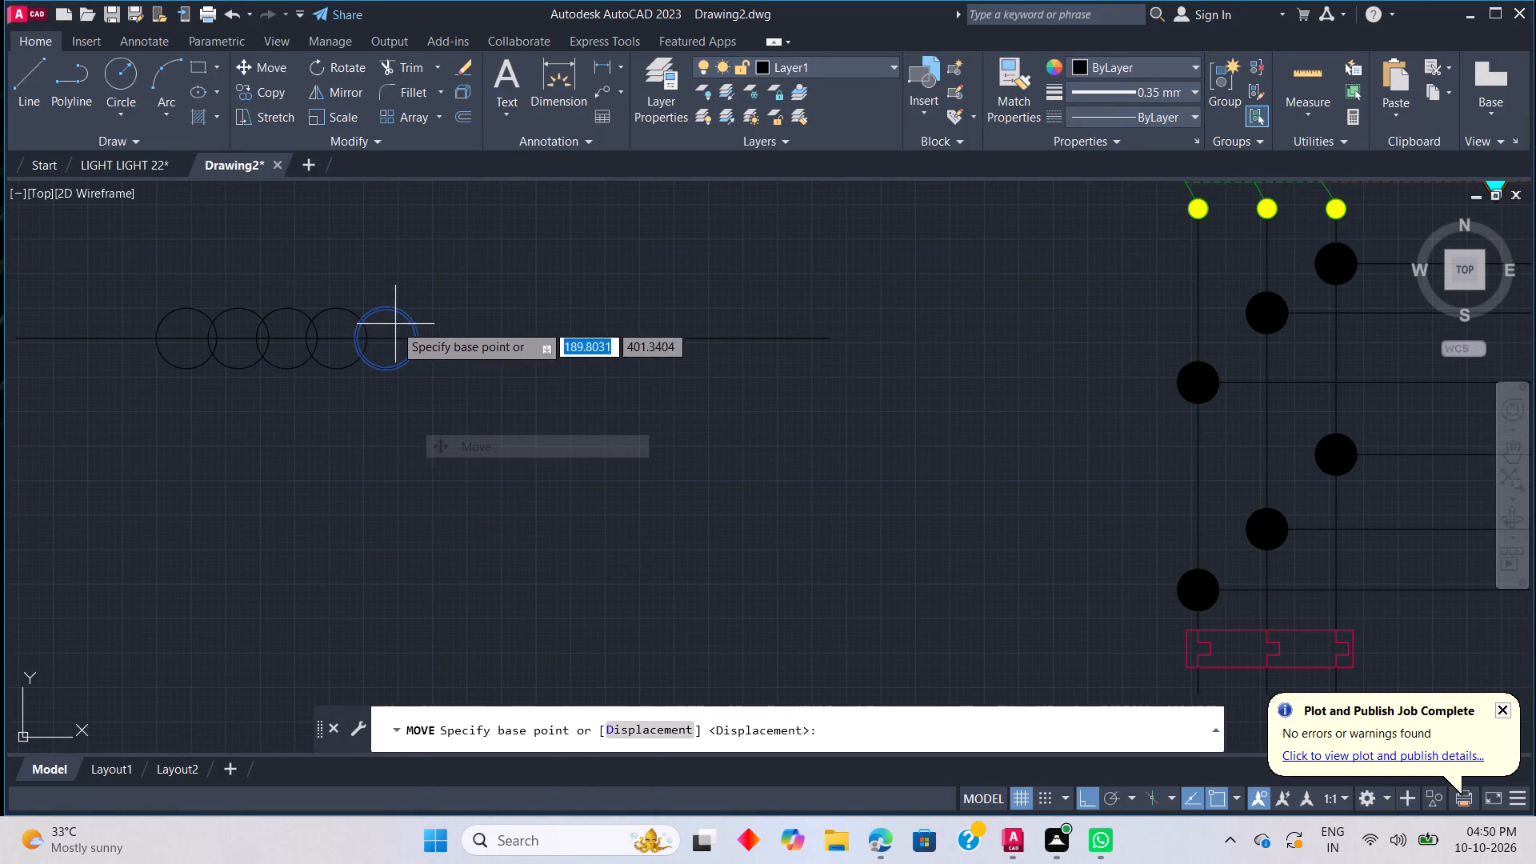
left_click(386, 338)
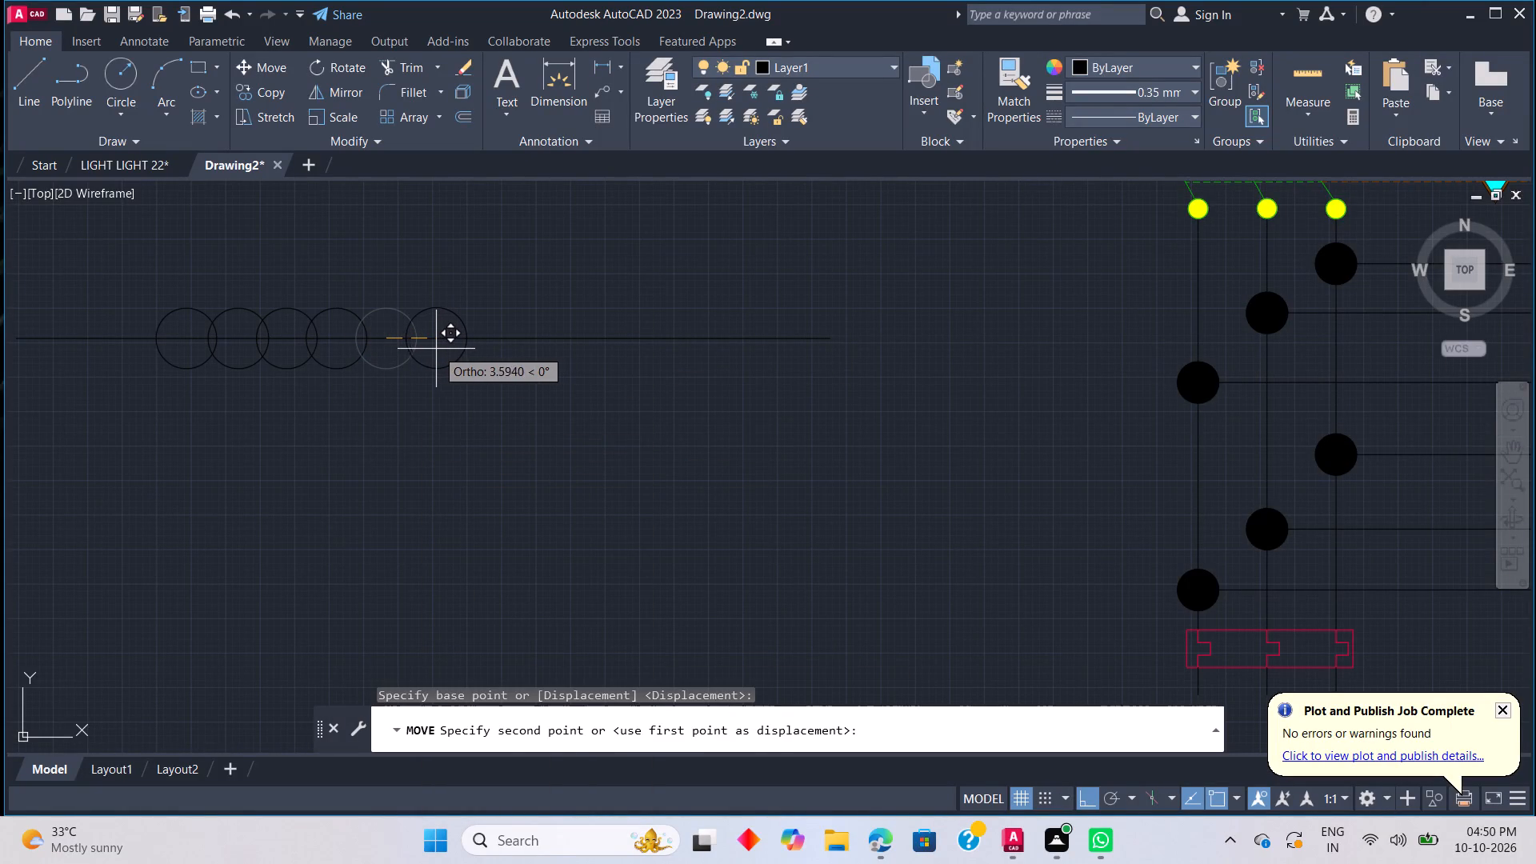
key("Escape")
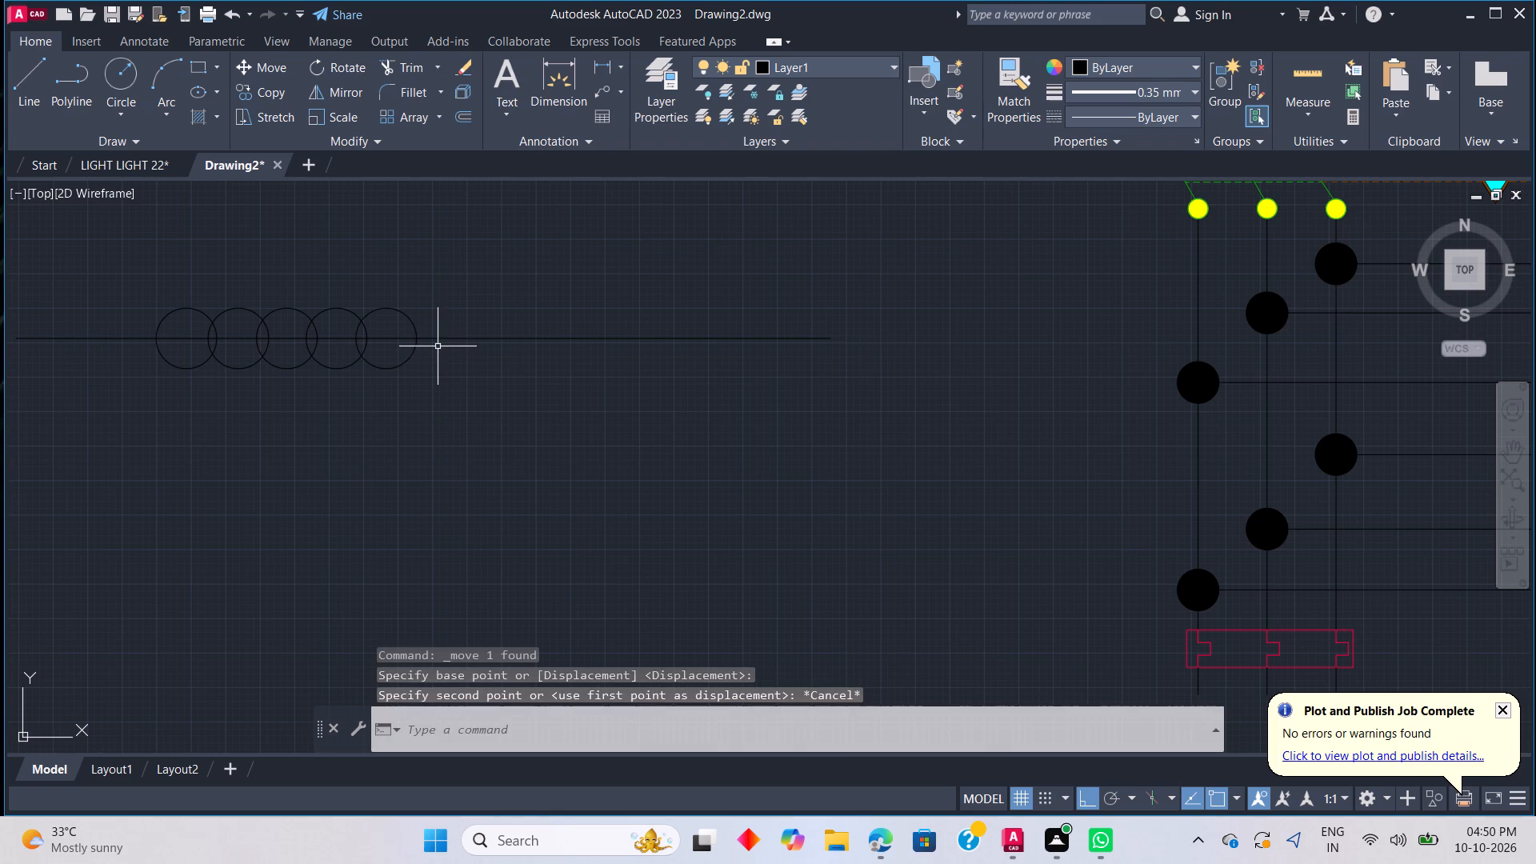
Copy the rightmost circle once, about 3.6 units rightward along the line, as a sixth overlapping circle.
left_click(411, 353)
right_click(420, 370)
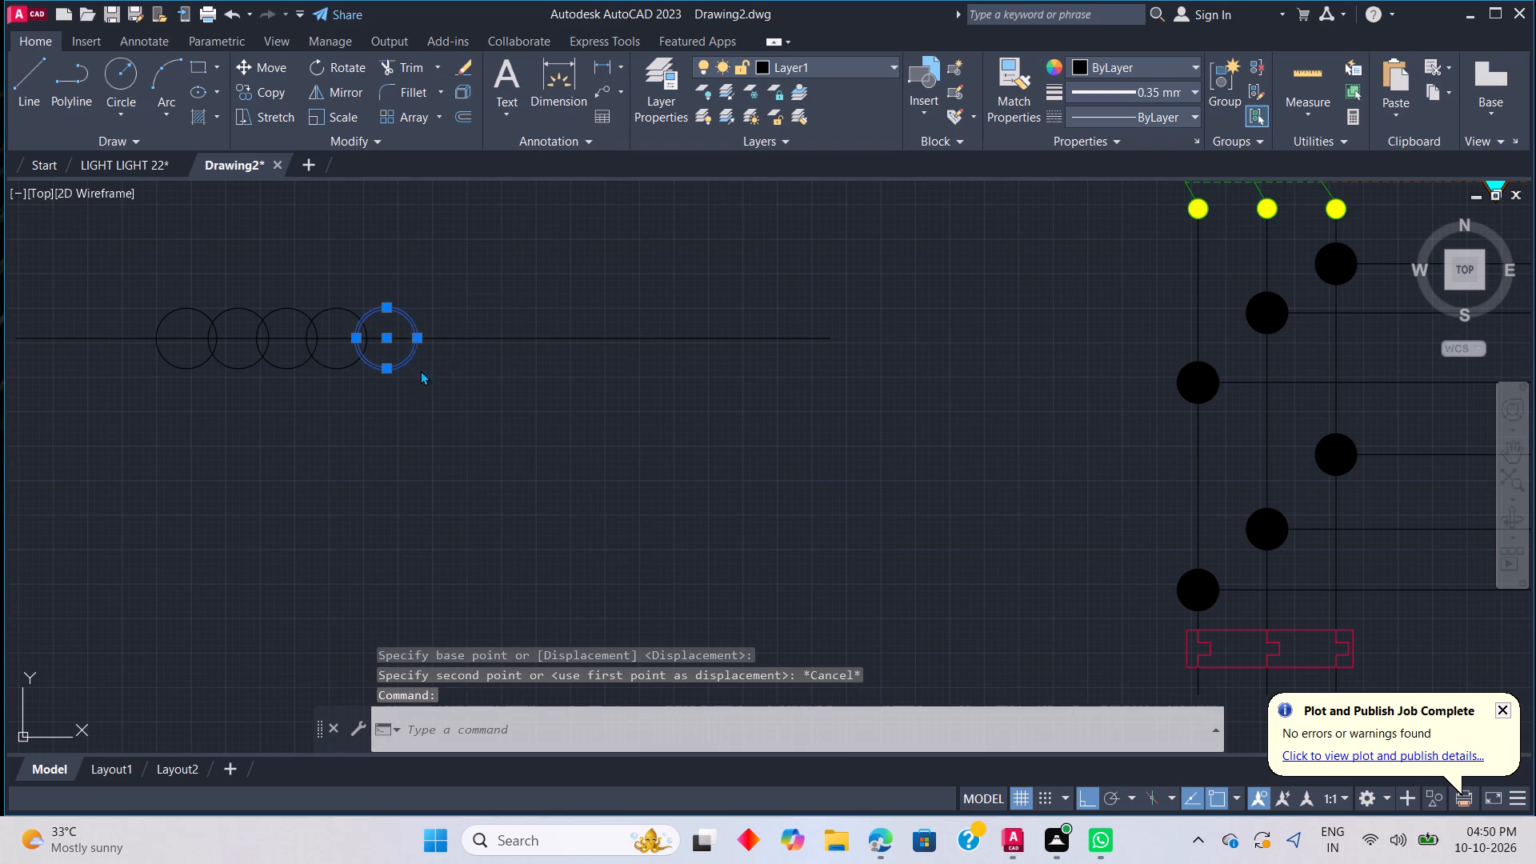
left_click(470, 470)
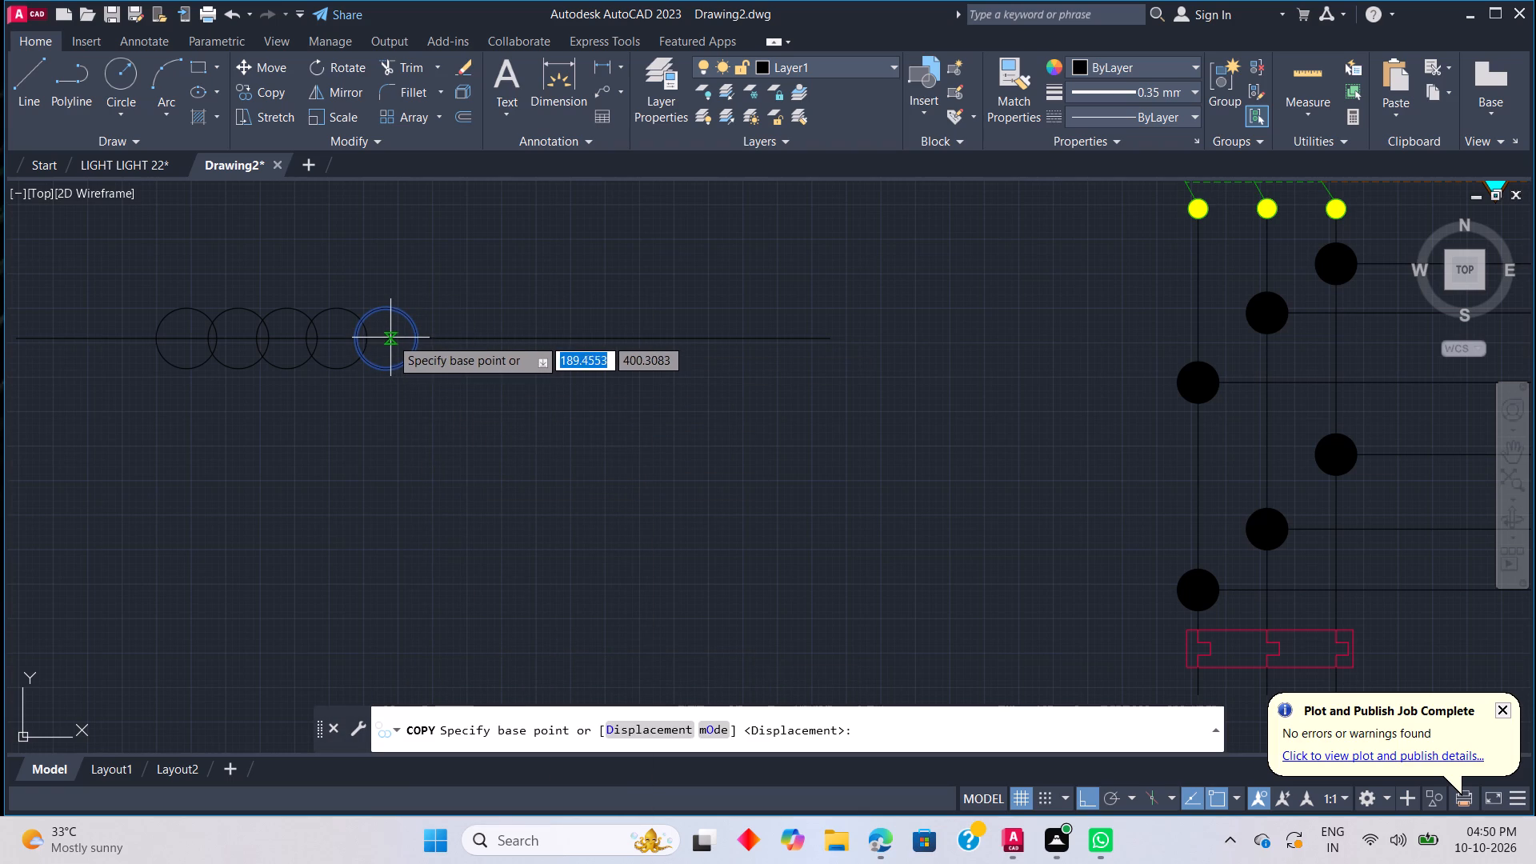
left_click(386, 339)
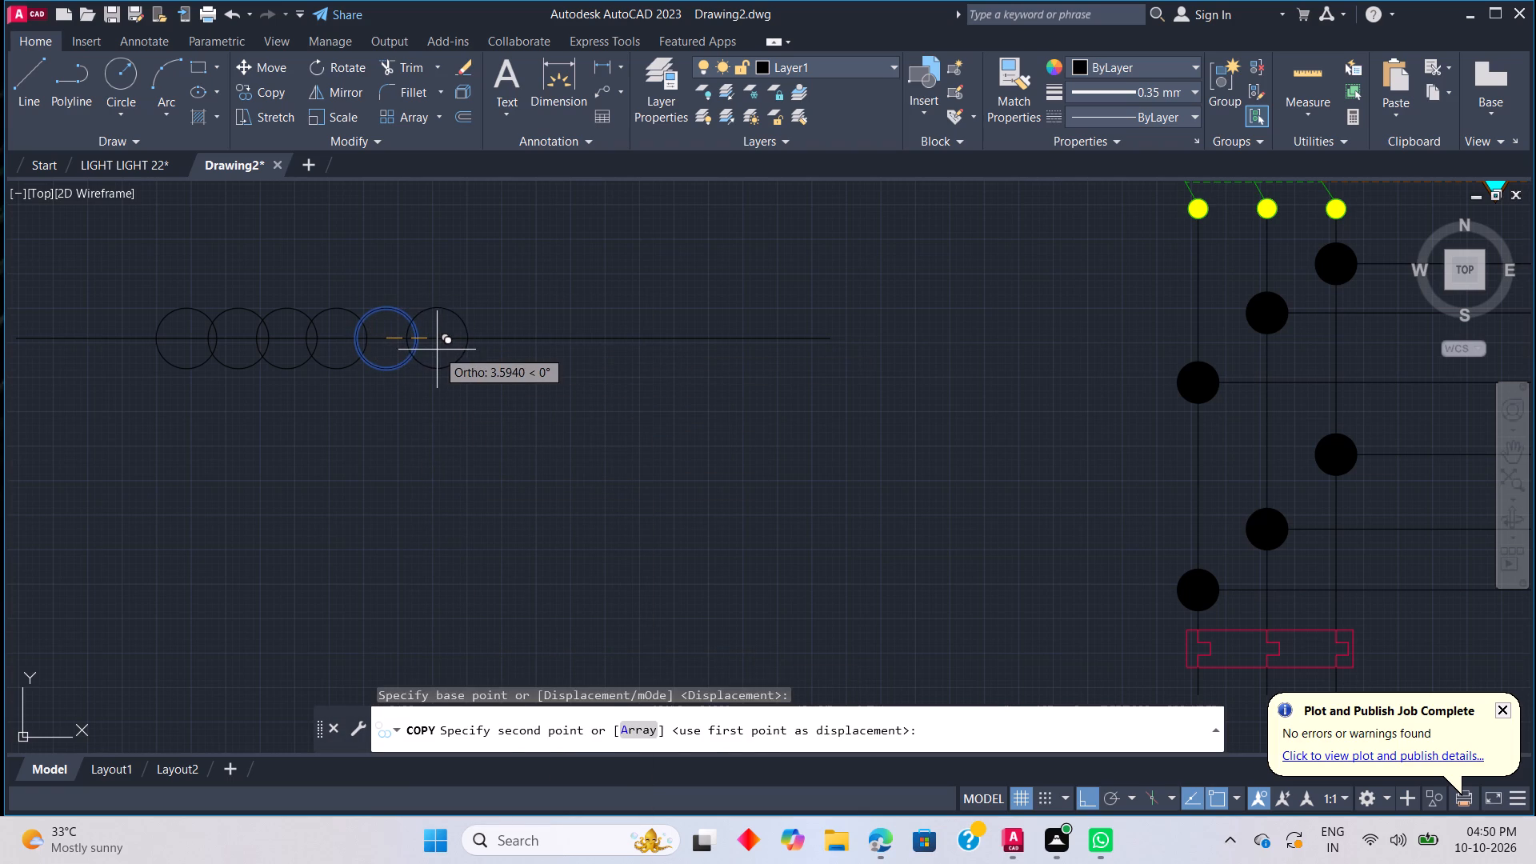
left_click(438, 351)
key("Escape")
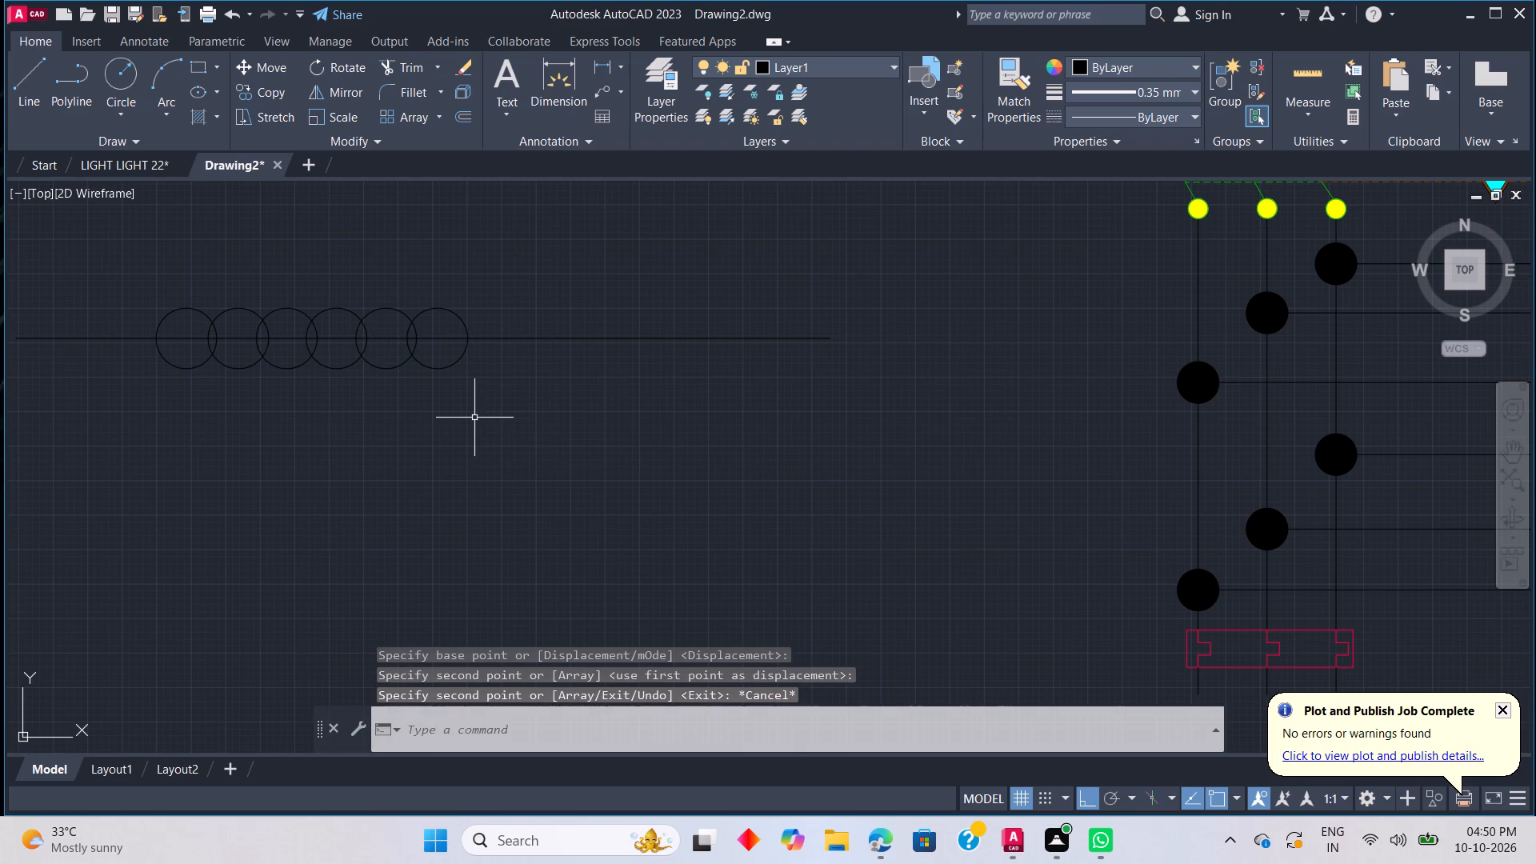
Trim the lower arc of the new rightmost circle, and undo the extra trim that removes the rest of it.
key("t")
type("R")
key("space")
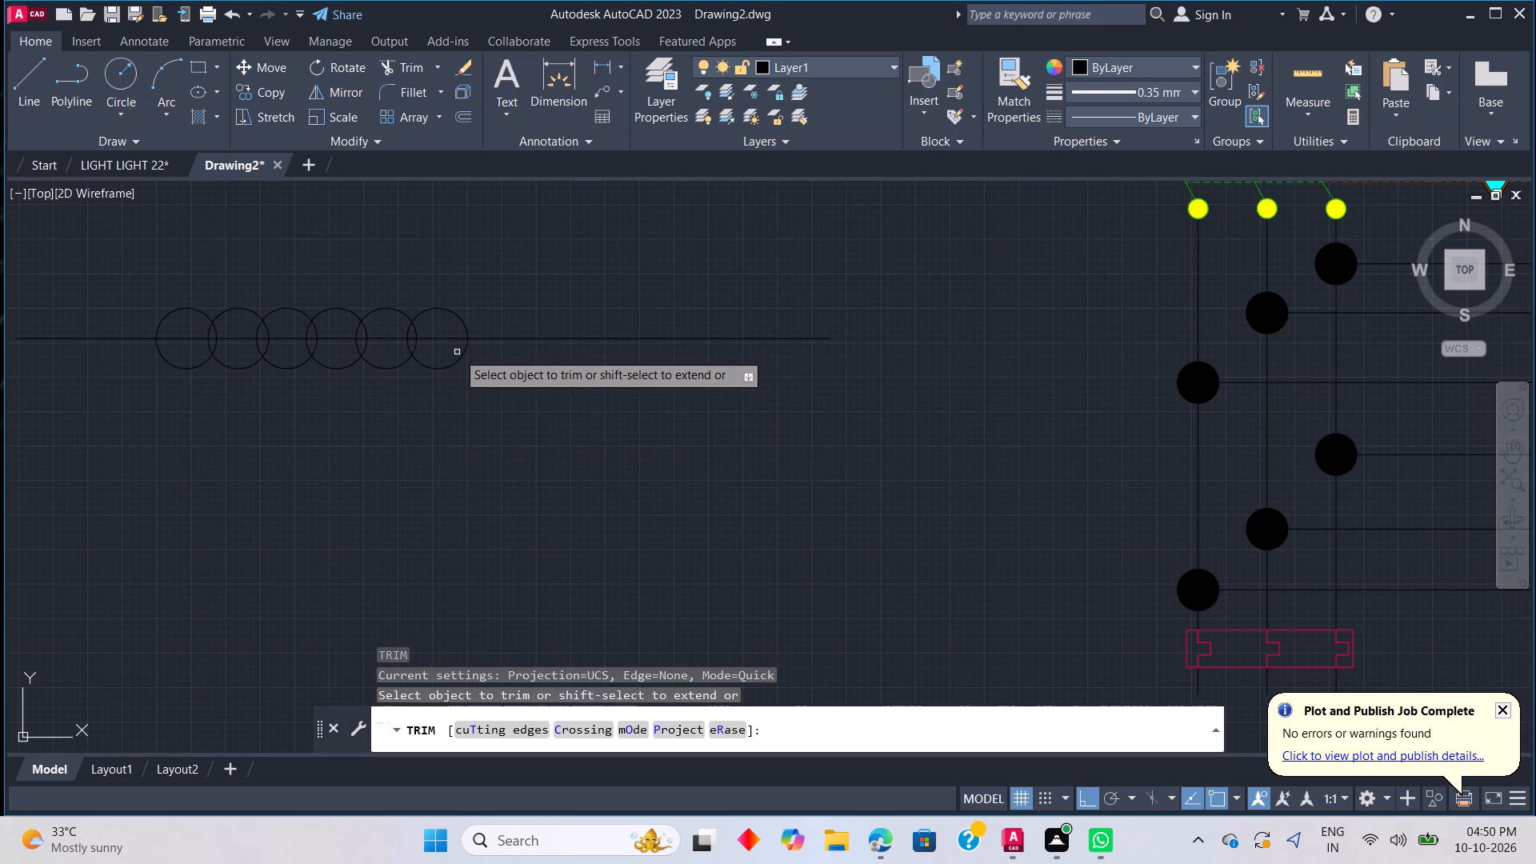
left_click(463, 353)
left_click(466, 327)
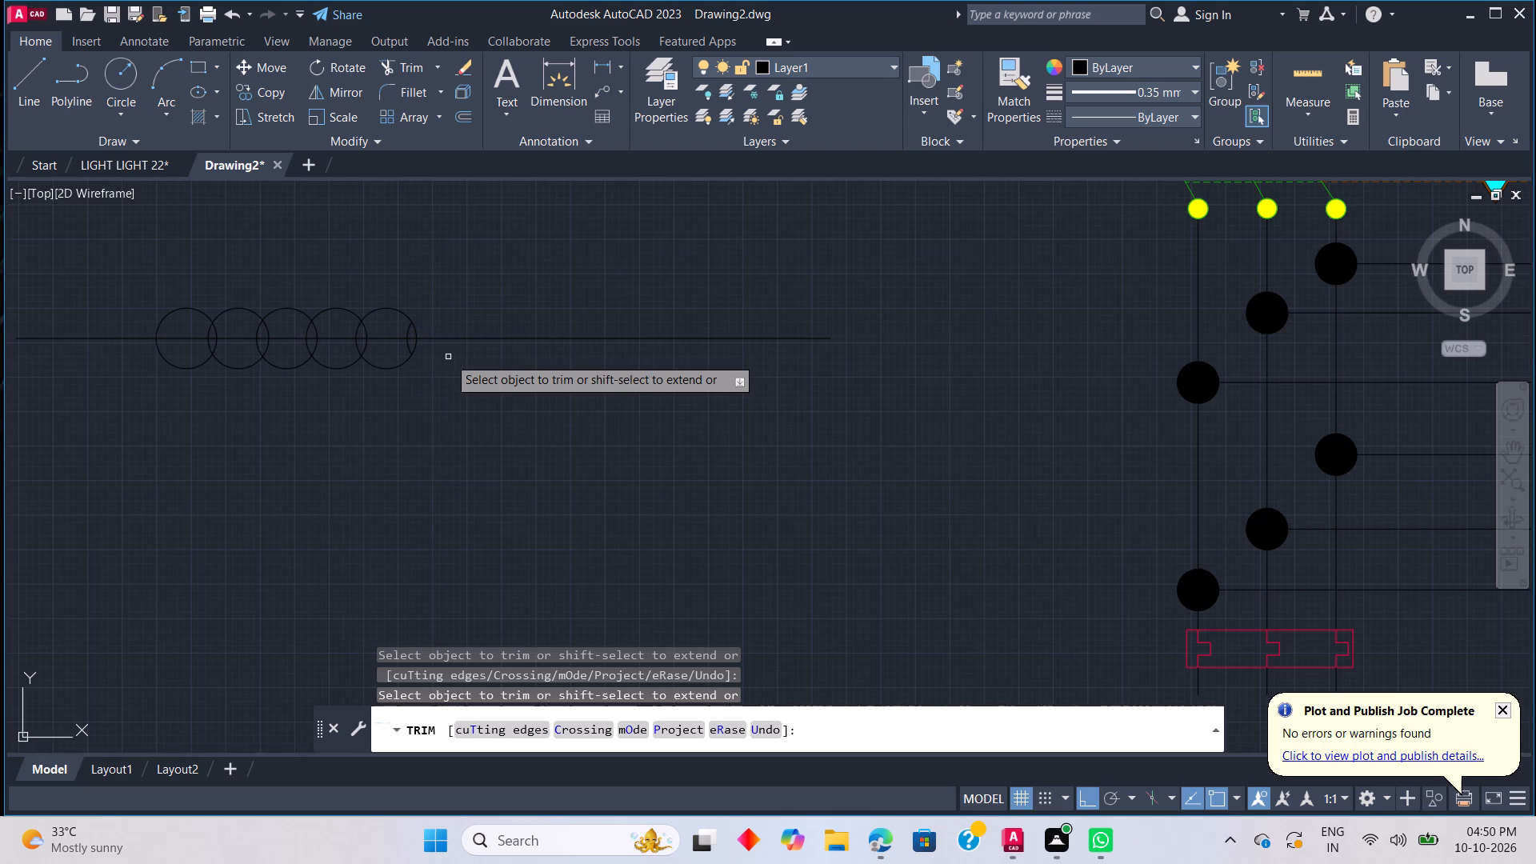
key("ctrl+z")
Trim the lower arcs of the other five overlapping circles, keeping the small overlap loops below the lead line.
scroll(366, 375, "up", 2)
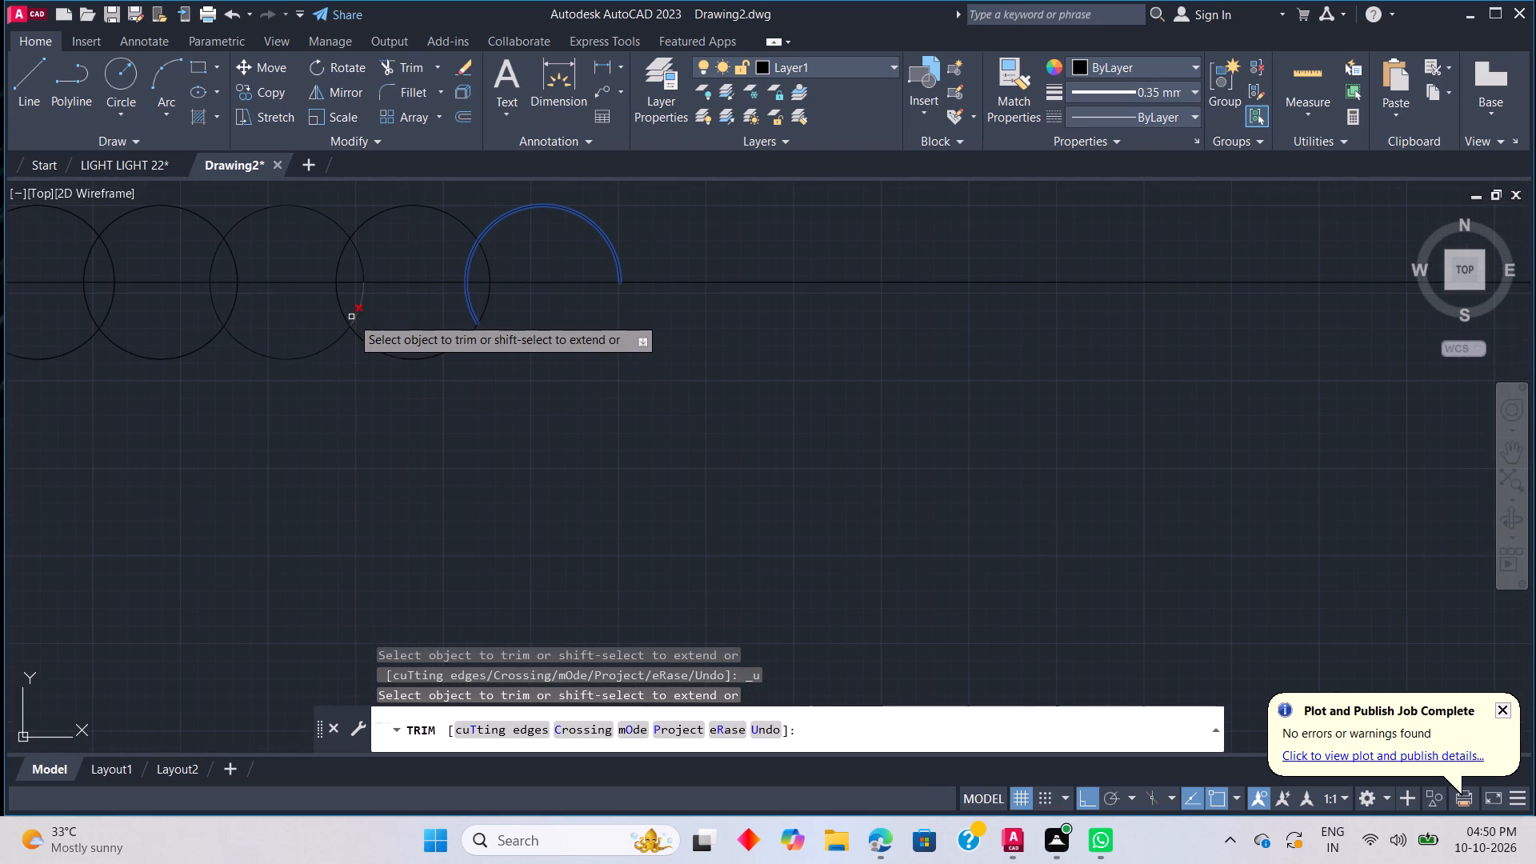
left_click(383, 354)
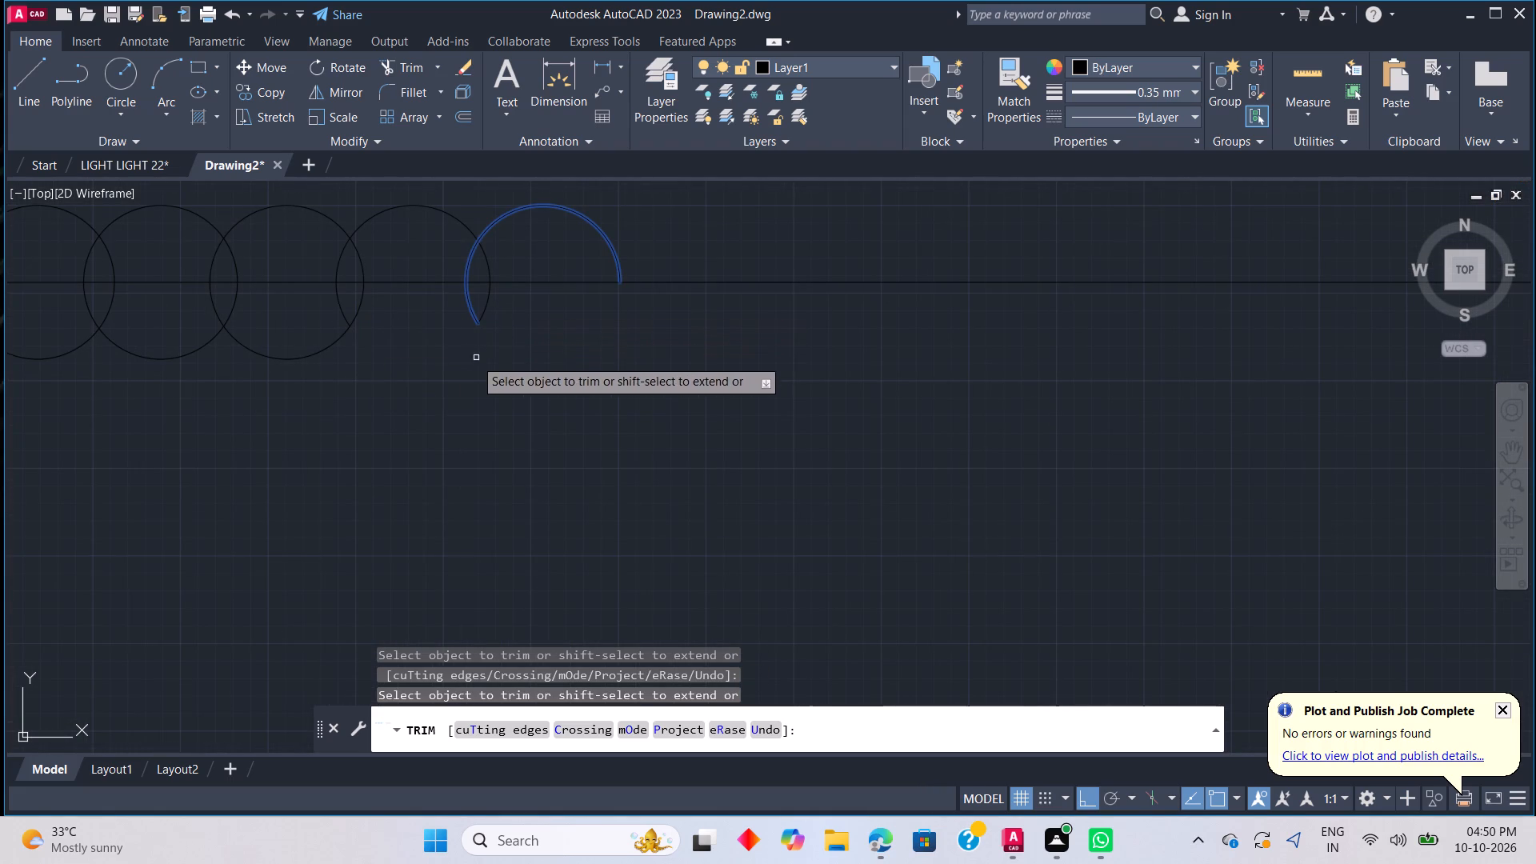
left_click(326, 352)
scroll(273, 349, "down", 2)
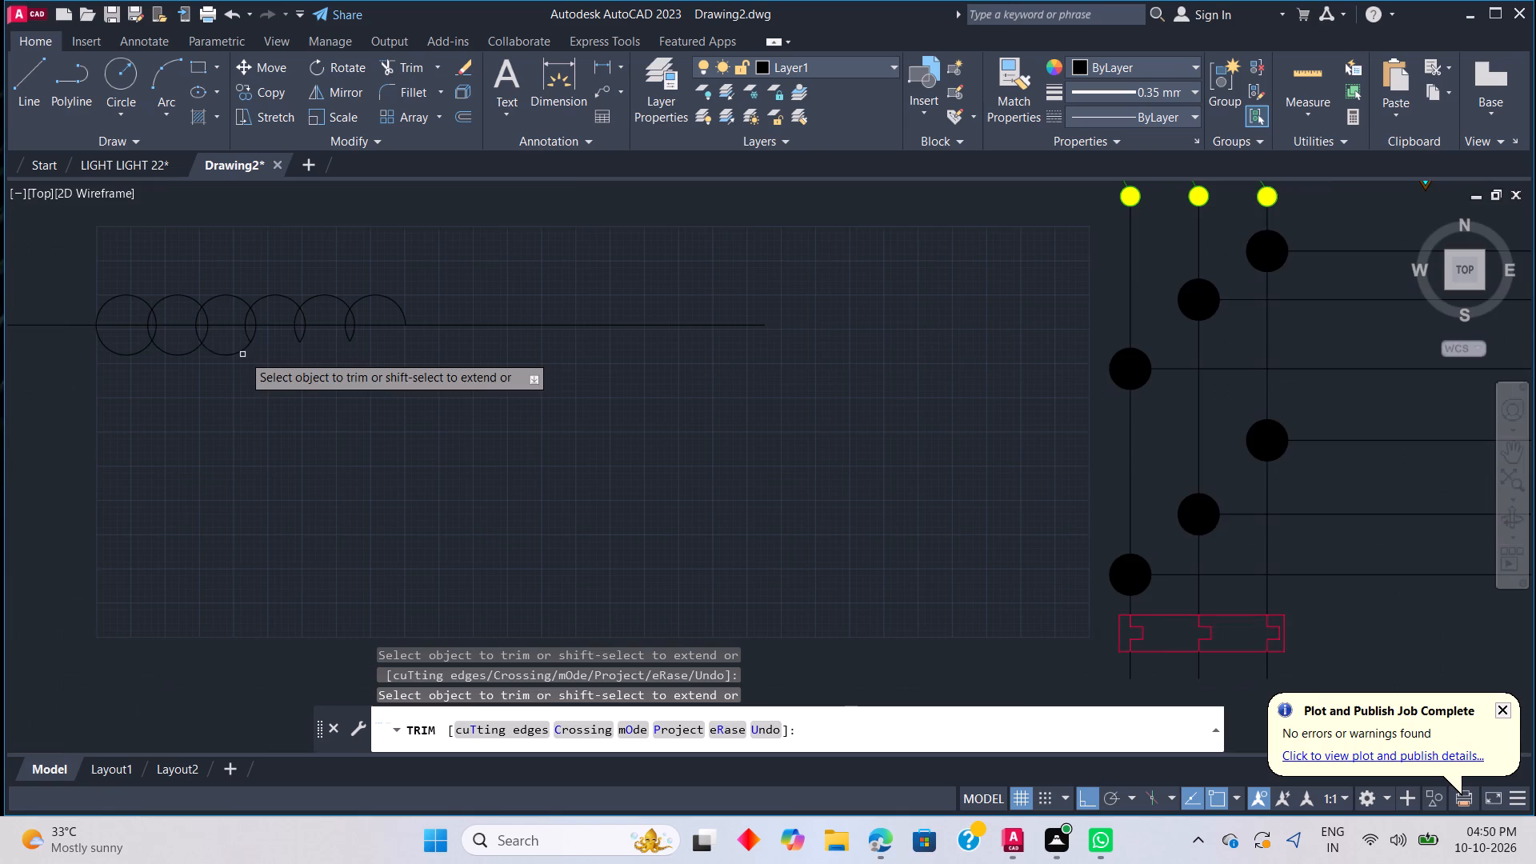
scroll(238, 355, "up", 2)
left_click(234, 345)
scroll(186, 383, "down", 3)
scroll(169, 385, "up", 3)
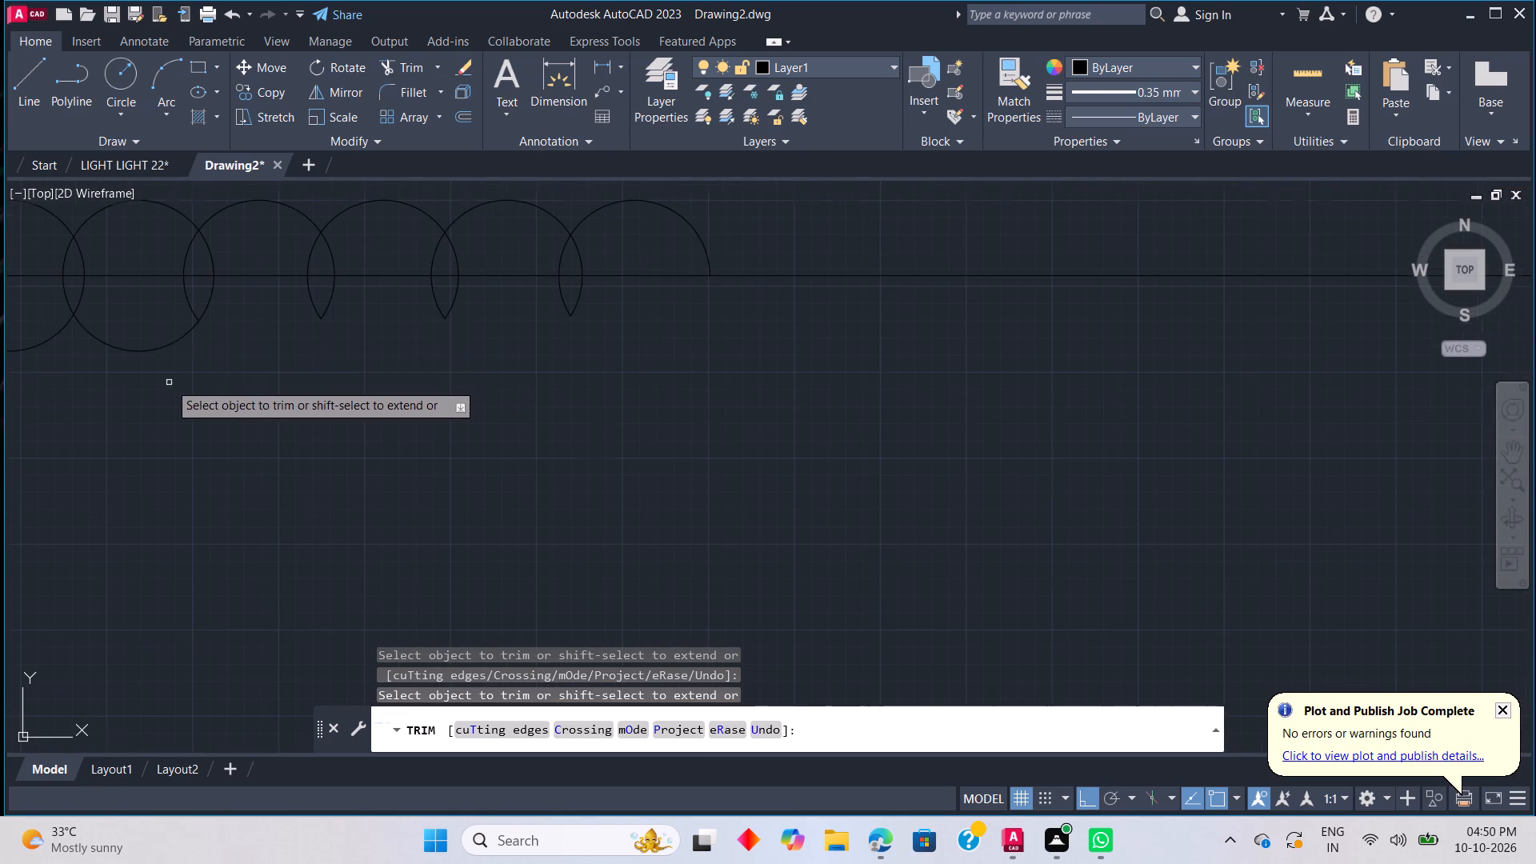
left_click(155, 350)
scroll(145, 361, "down", 3)
scroll(126, 371, "up", 3)
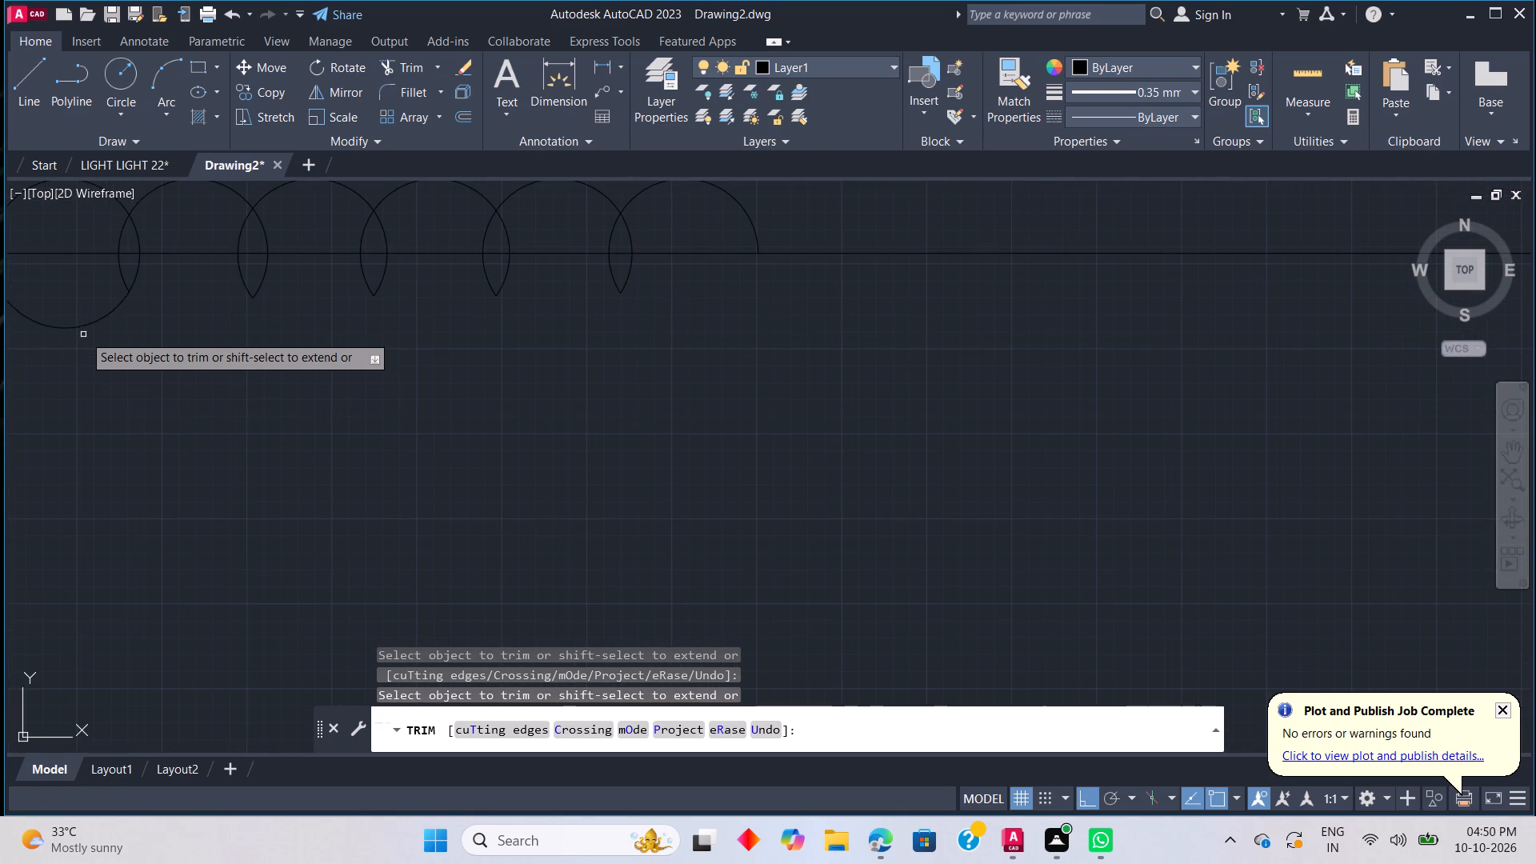
left_click(82, 329)
scroll(93, 326, "down", 2)
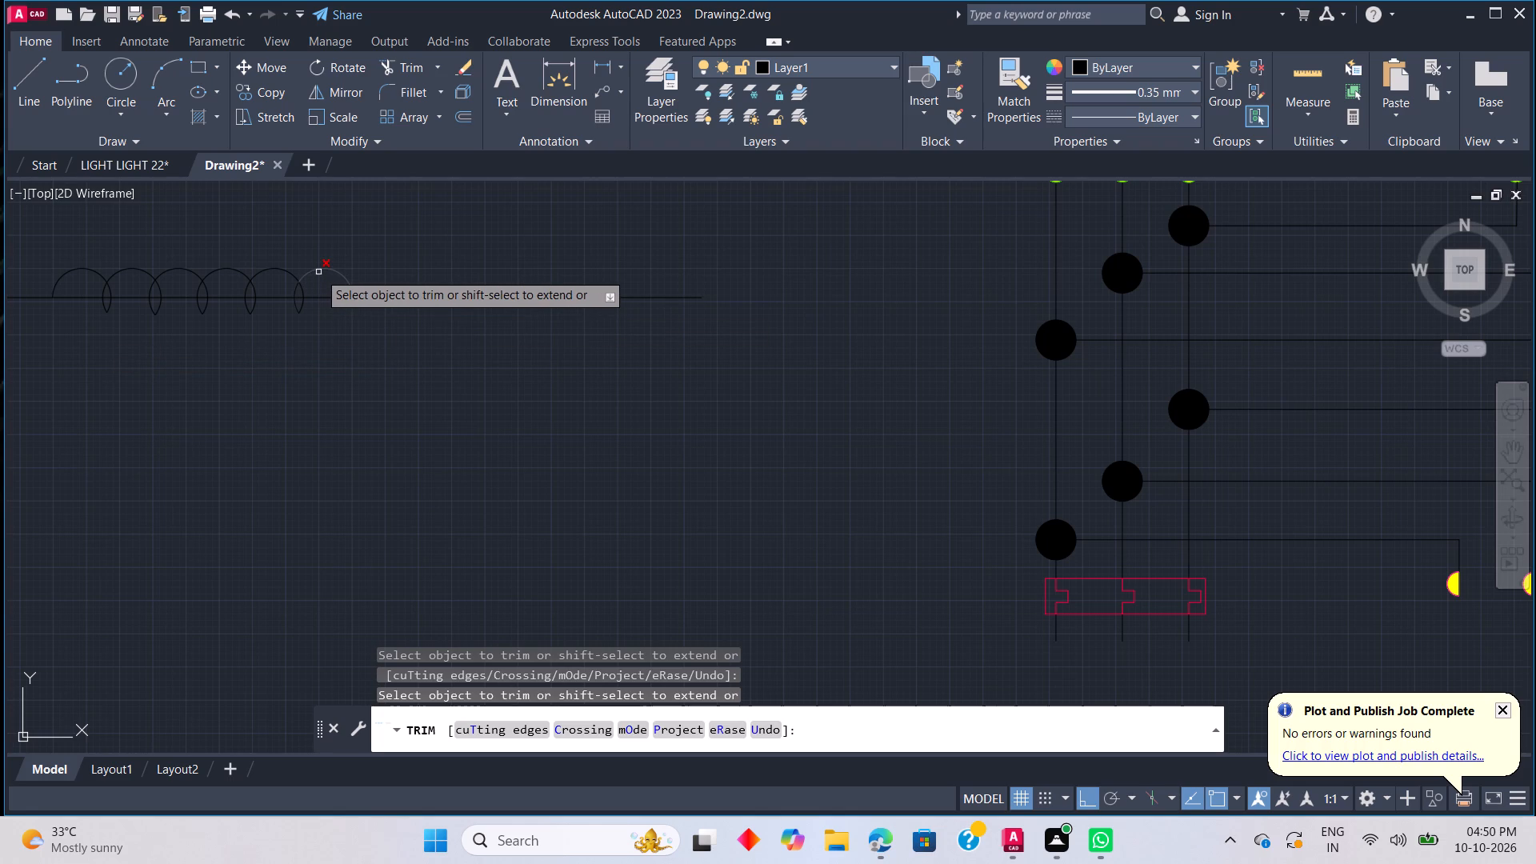
Trim away the rightmost arc and its leftover overlap pieces, leaving five coil turns.
scroll(320, 325, "up", 2)
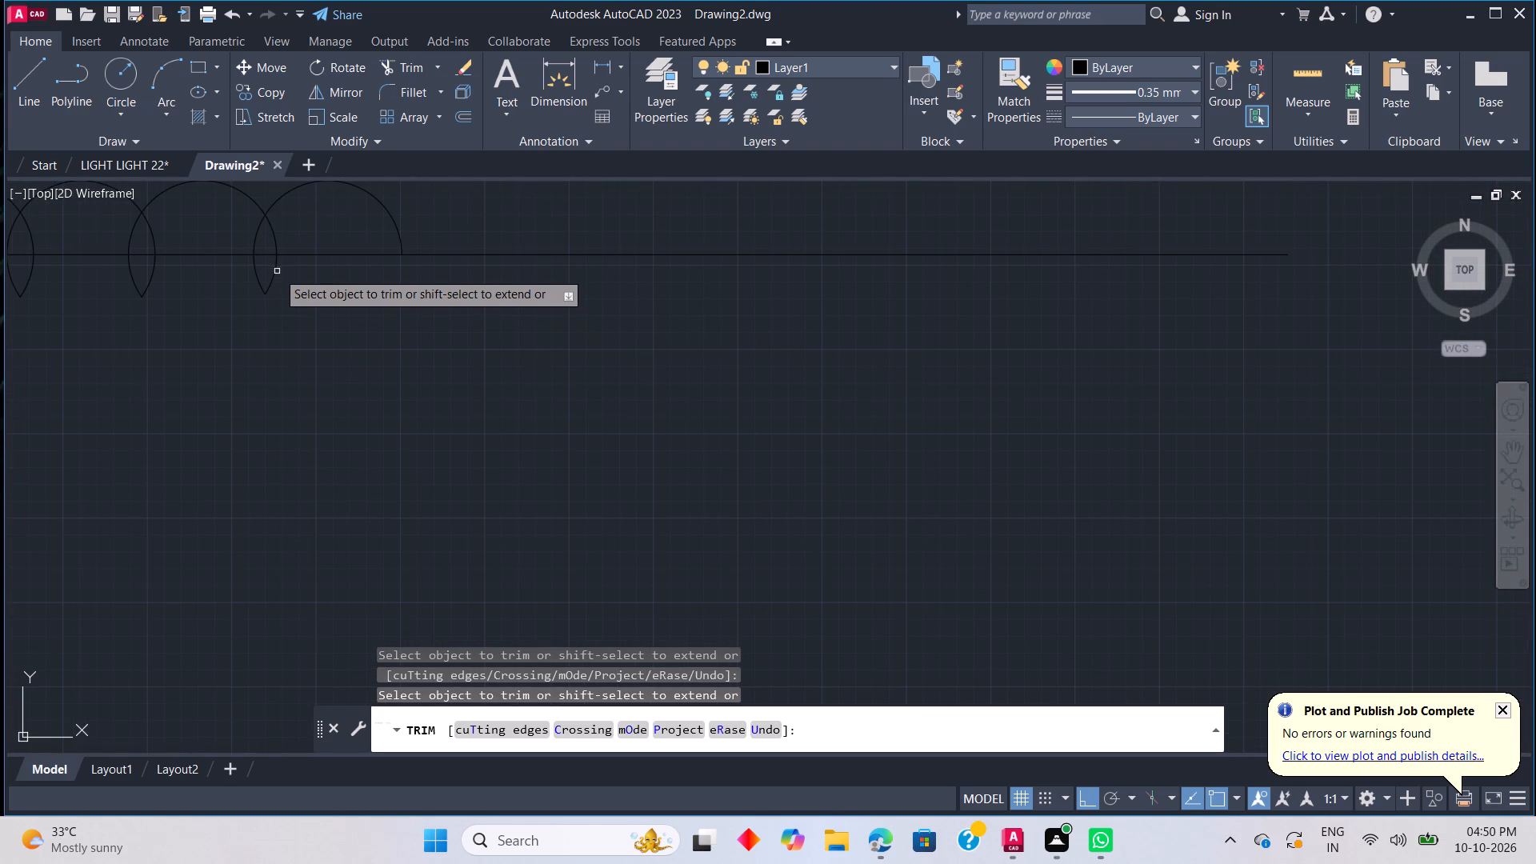
left_click(277, 270)
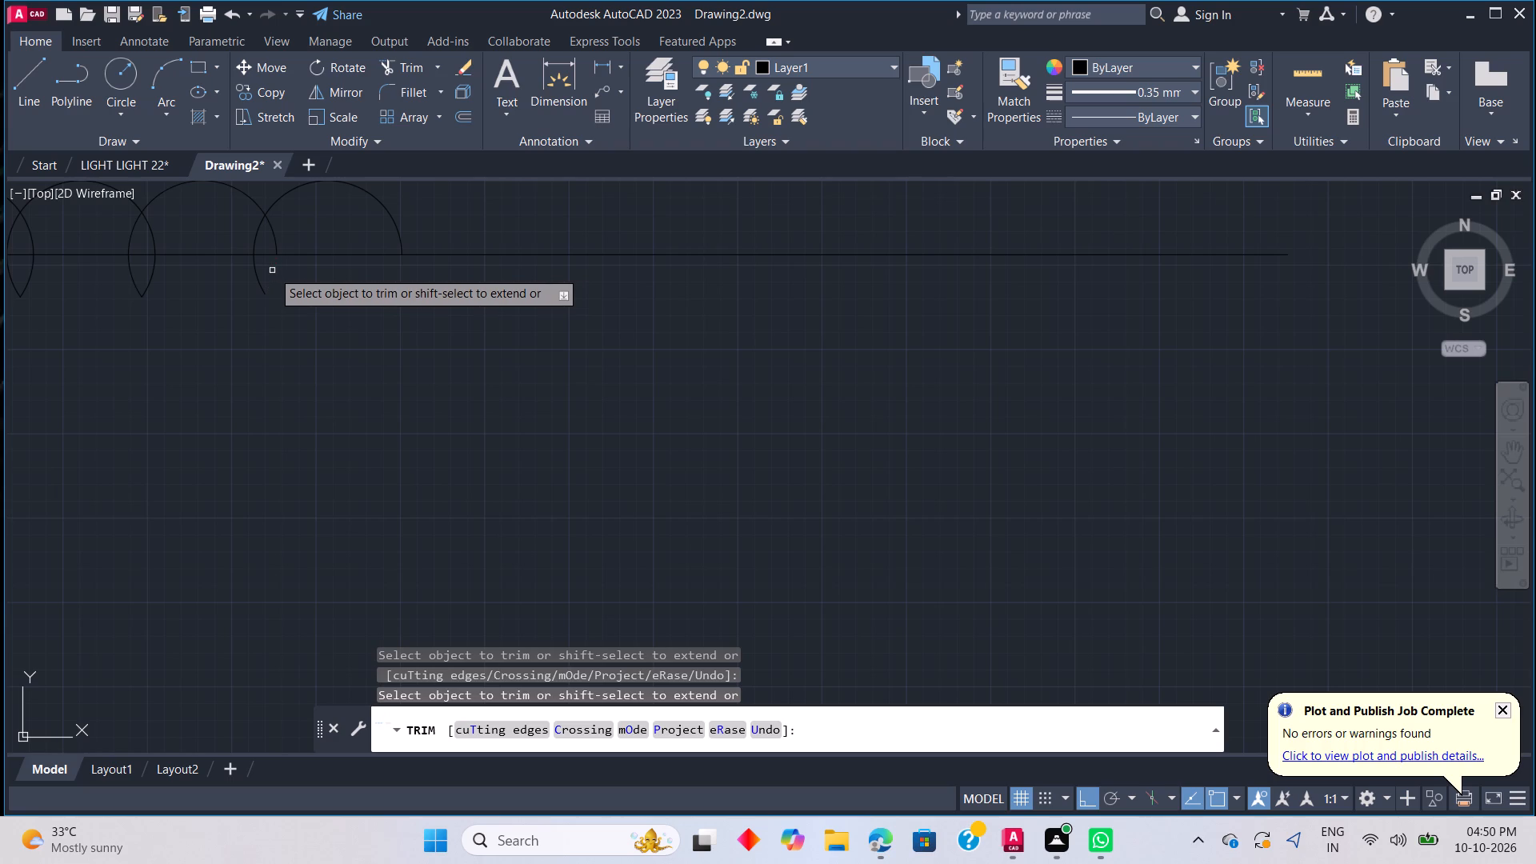
left_click(256, 286)
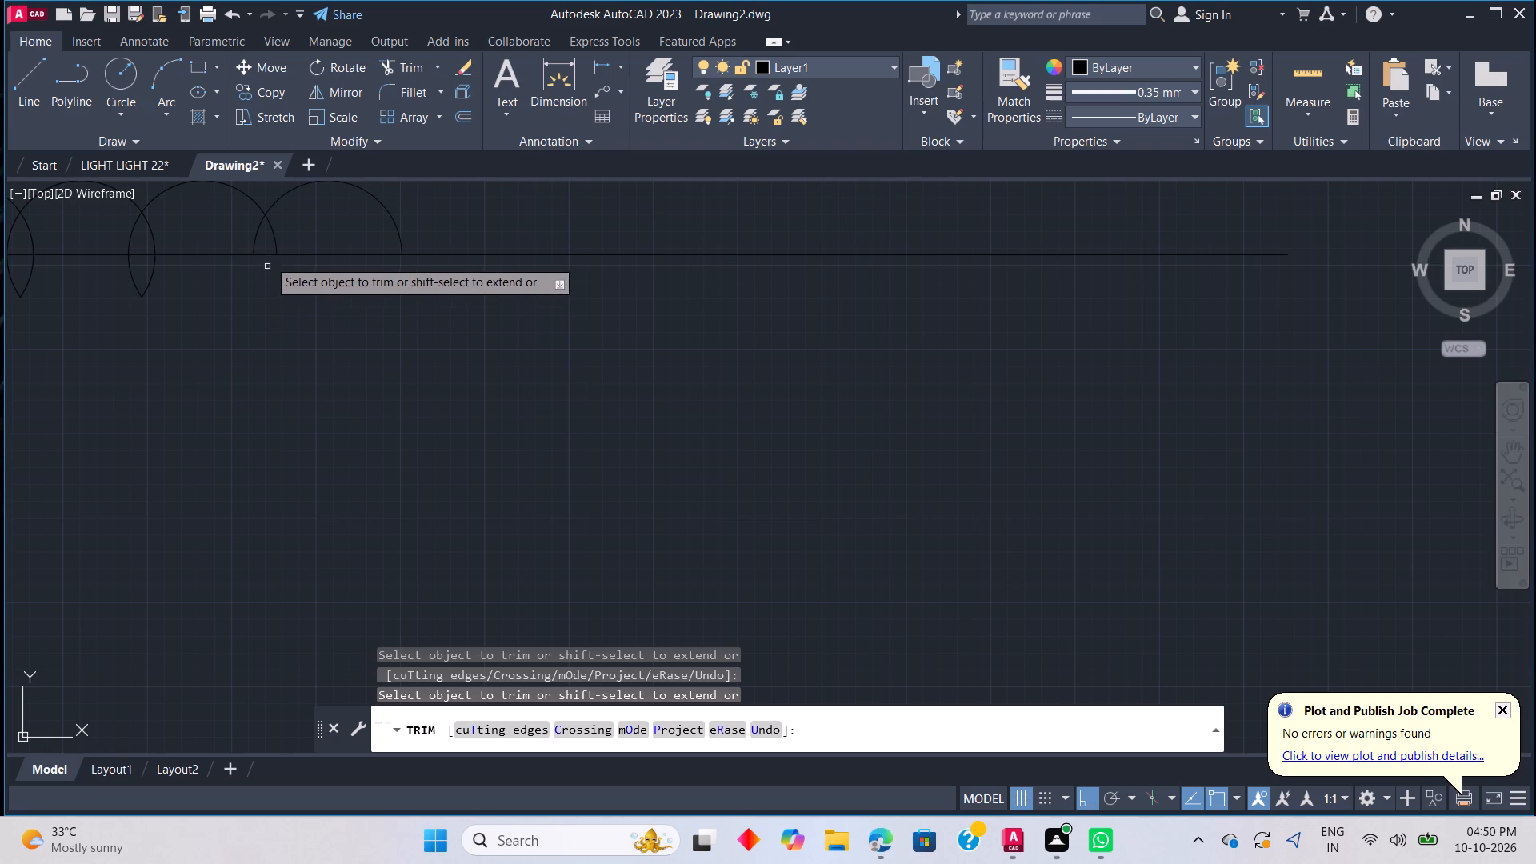
left_click(258, 233)
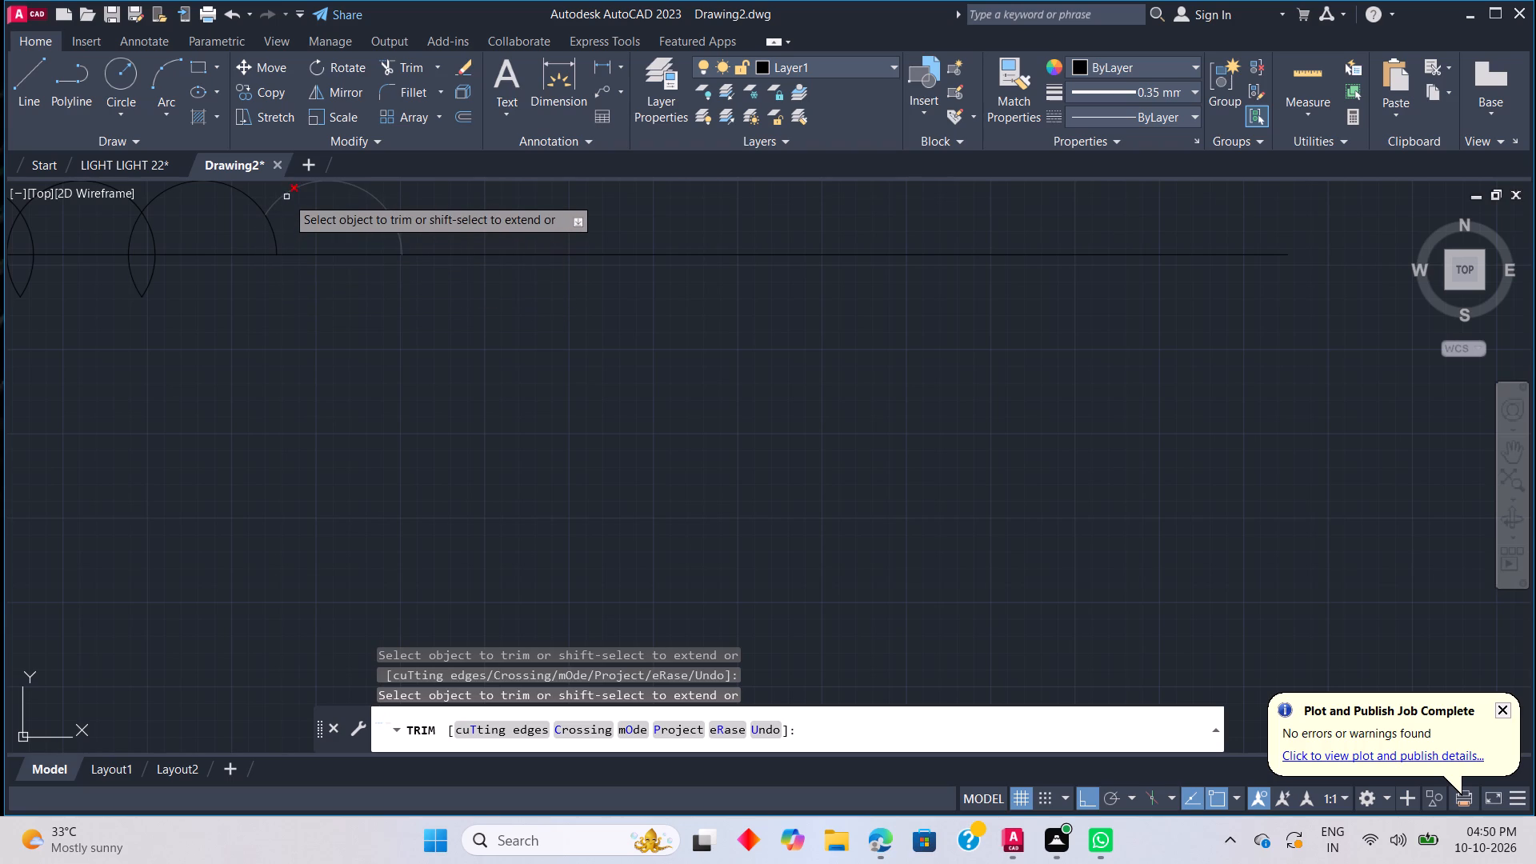
left_click(286, 194)
scroll(368, 266, "down", 3)
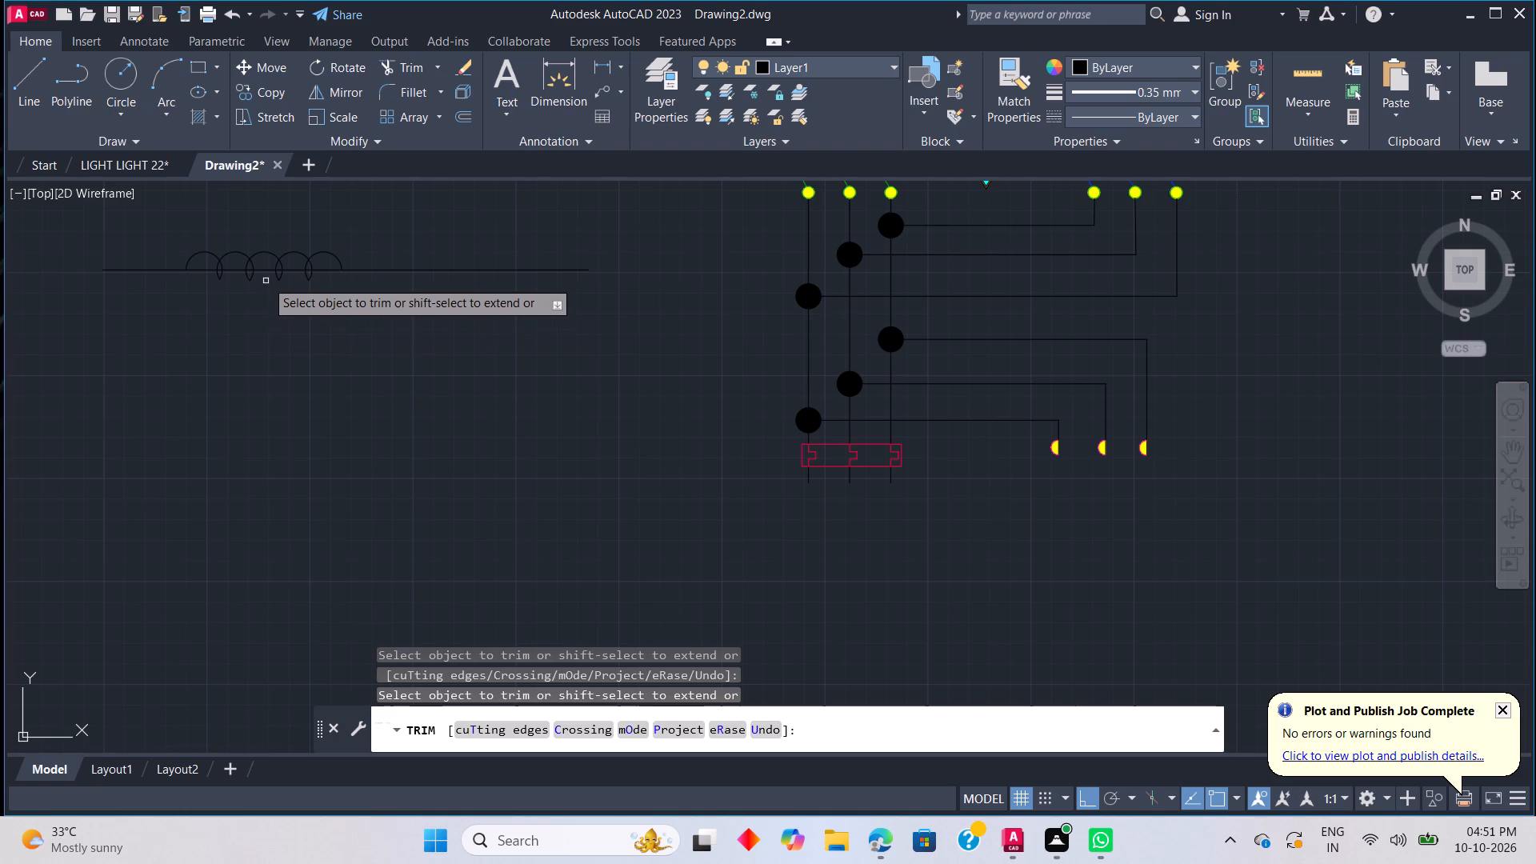
Trim every segment of the horizontal lead line that runs inside the five coil turns.
scroll(266, 278, "up", 2)
left_click(262, 254)
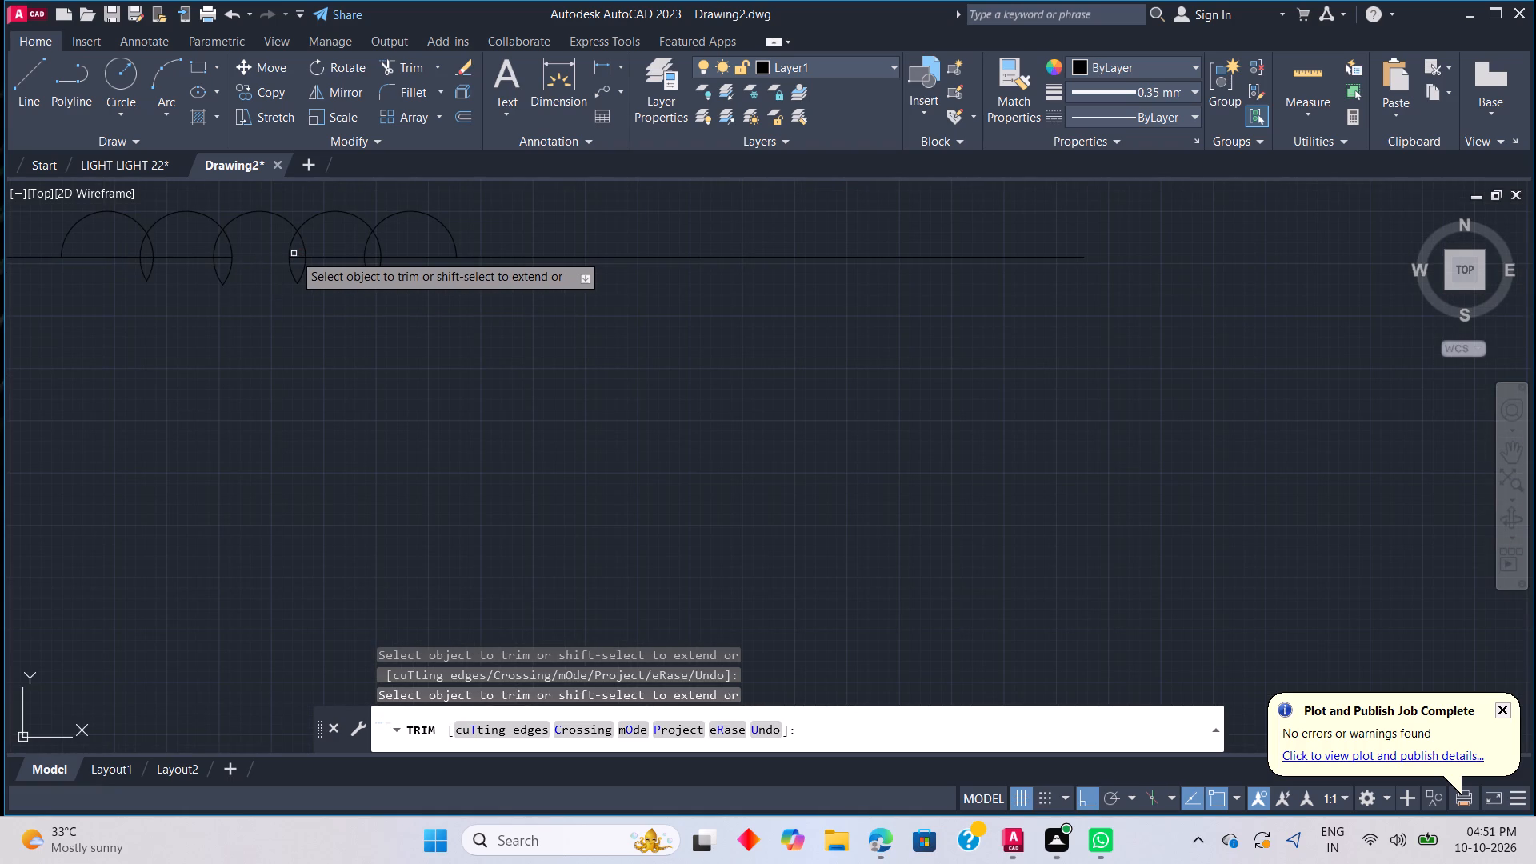
left_click(294, 257)
left_click(314, 256)
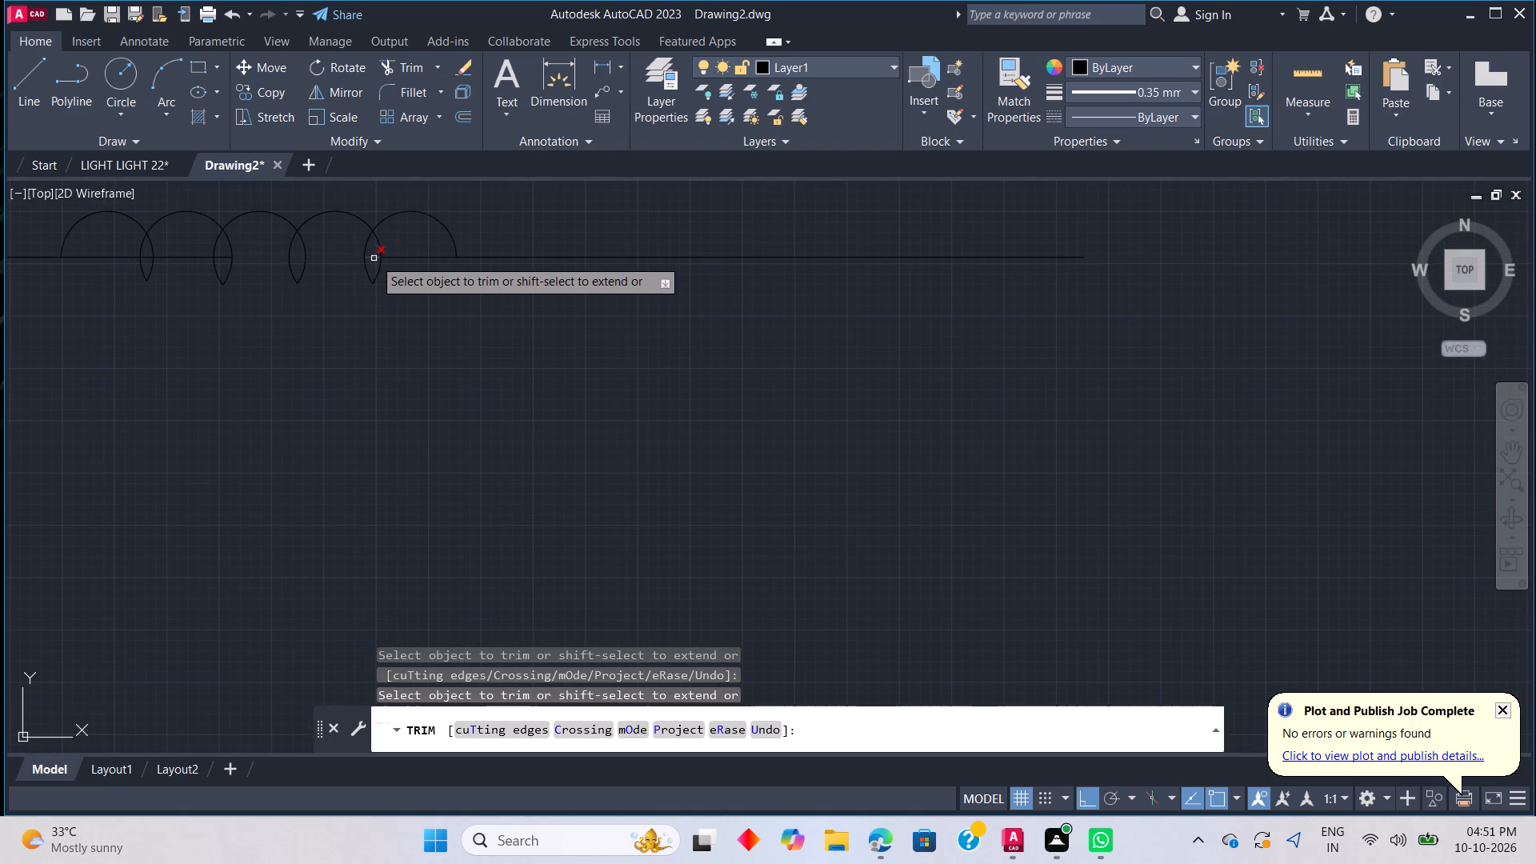
left_click(374, 258)
left_click(414, 256)
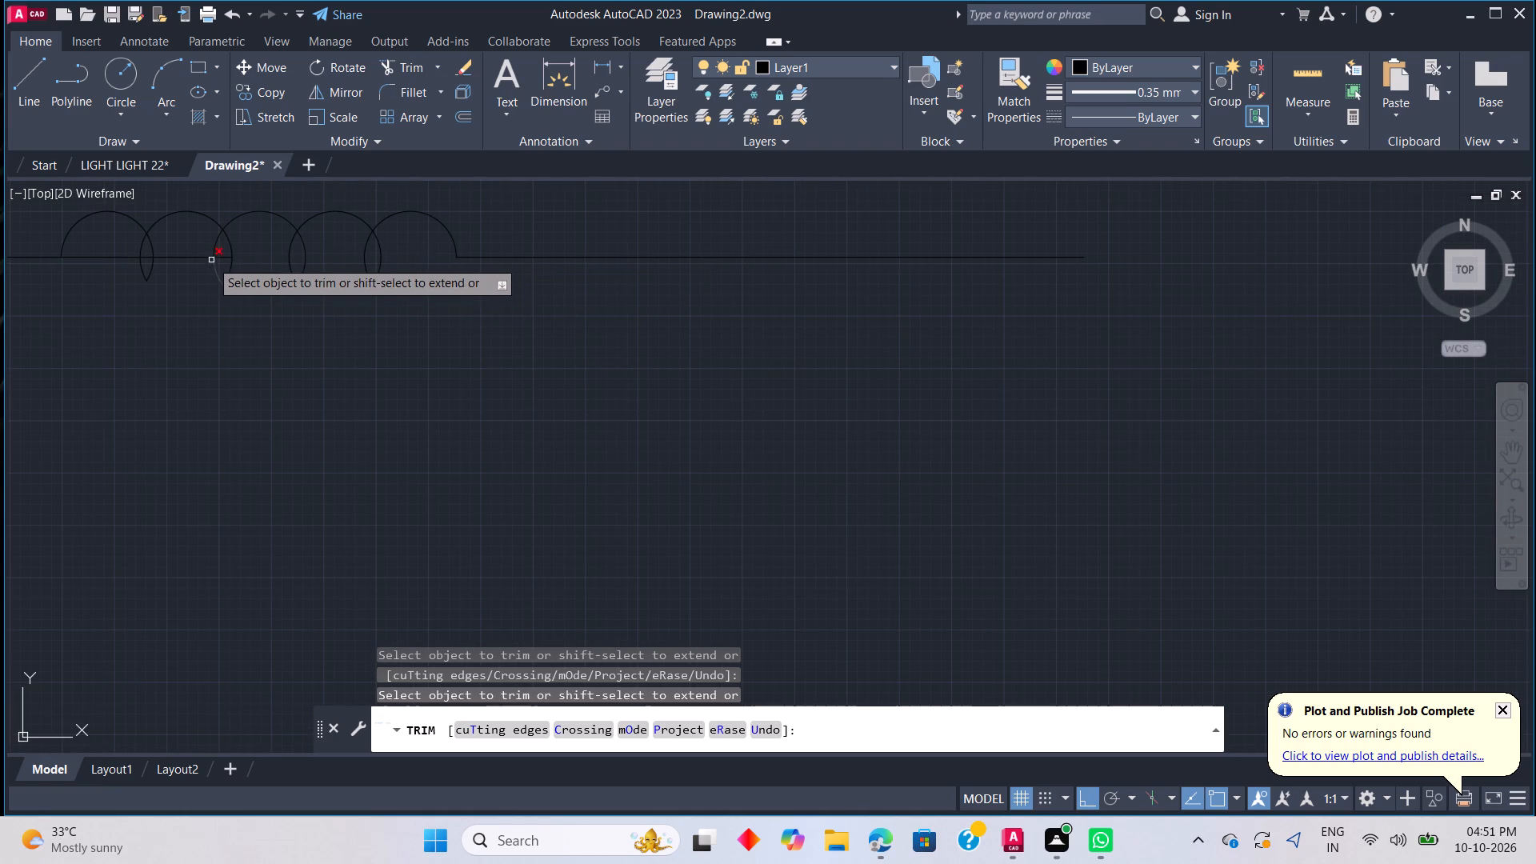
left_click(226, 258)
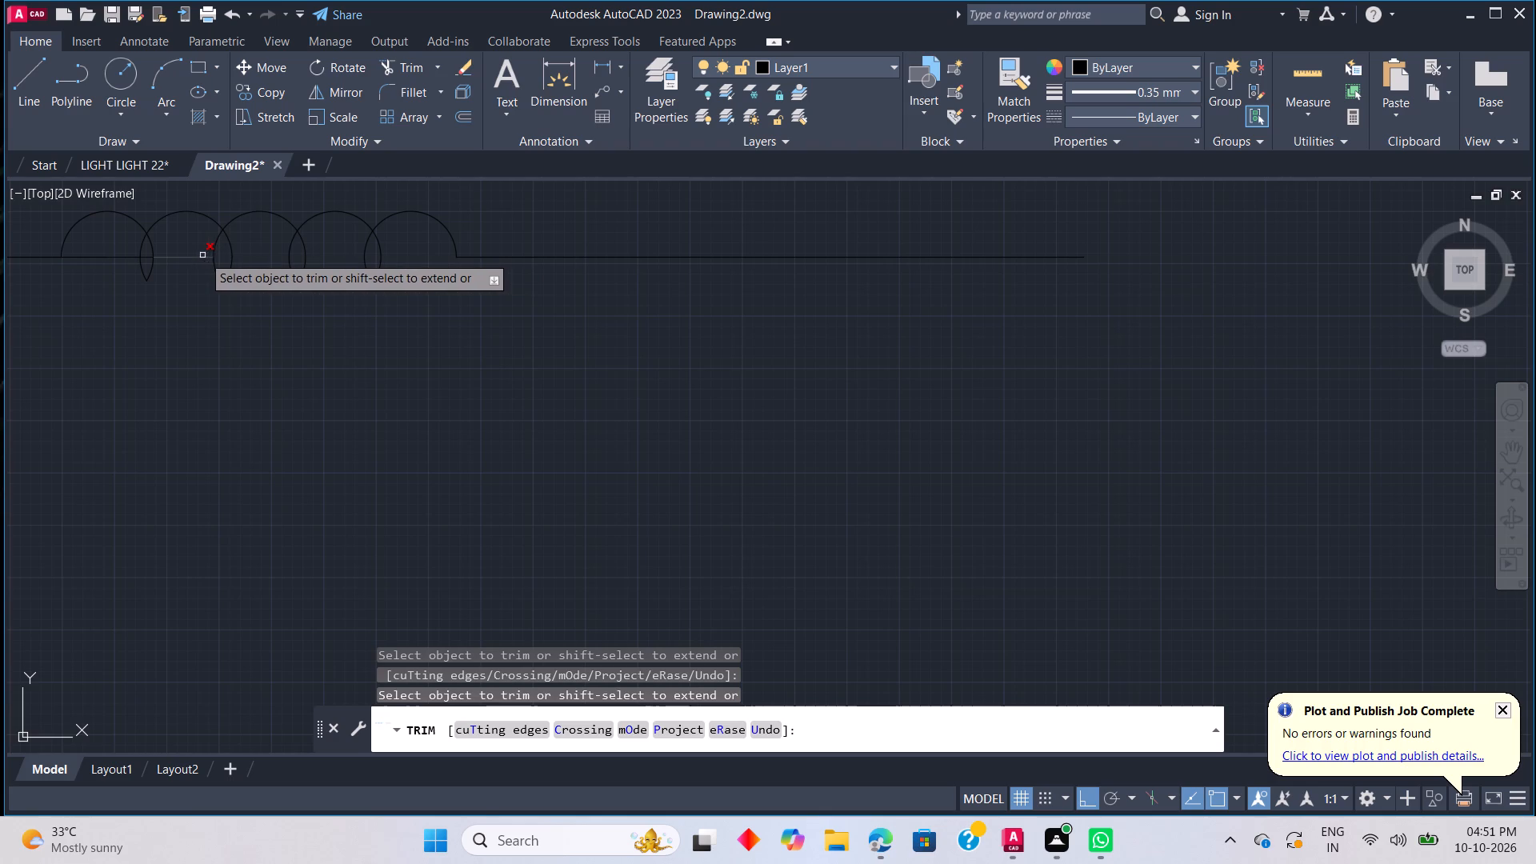
left_click(202, 255)
left_click(144, 256)
left_click(115, 260)
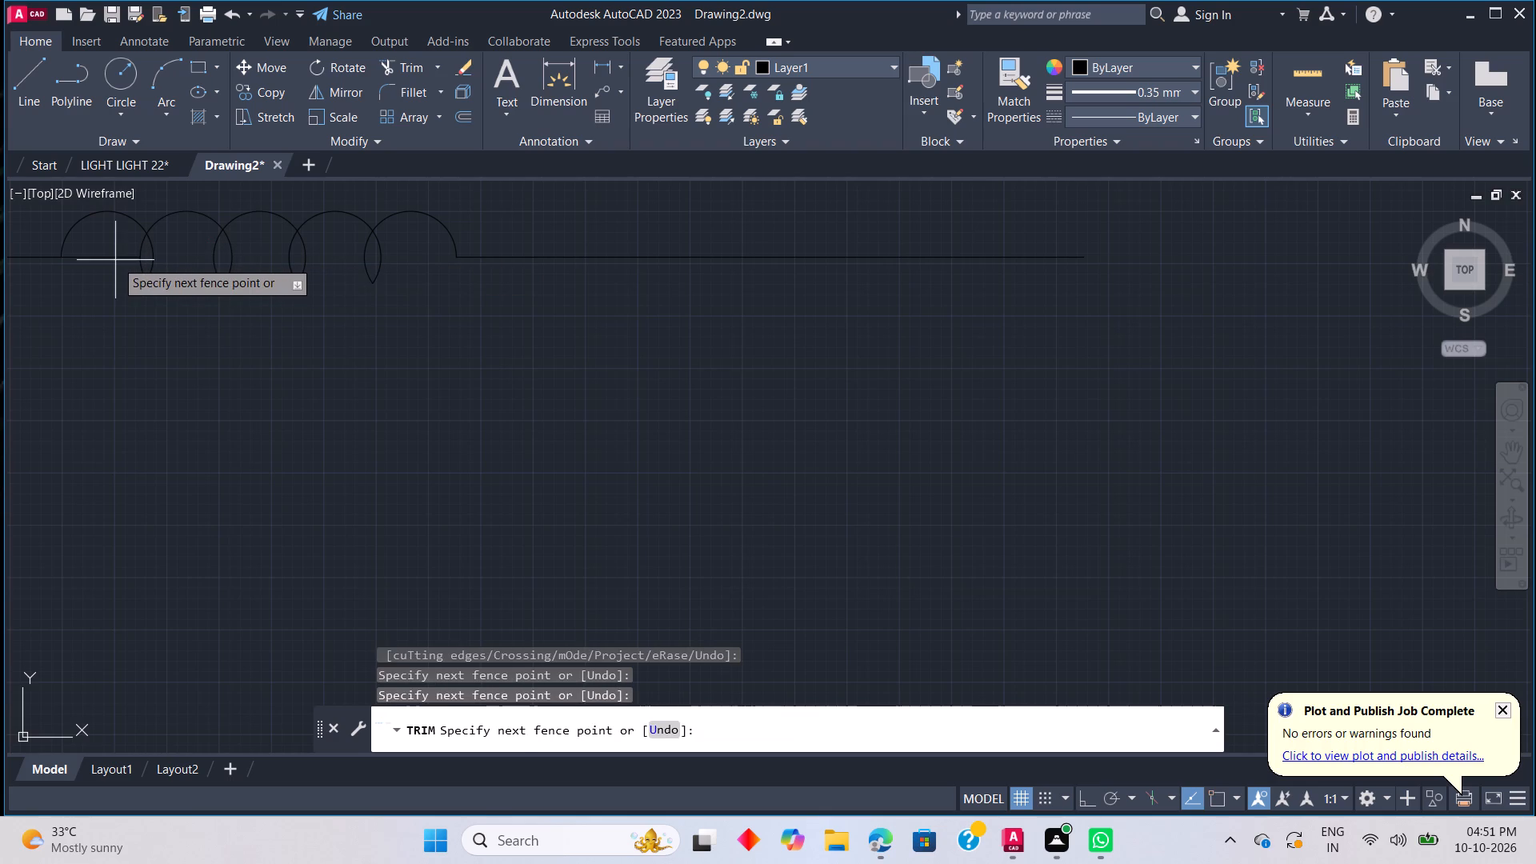
left_click(116, 253)
left_click(91, 253)
left_click(93, 277)
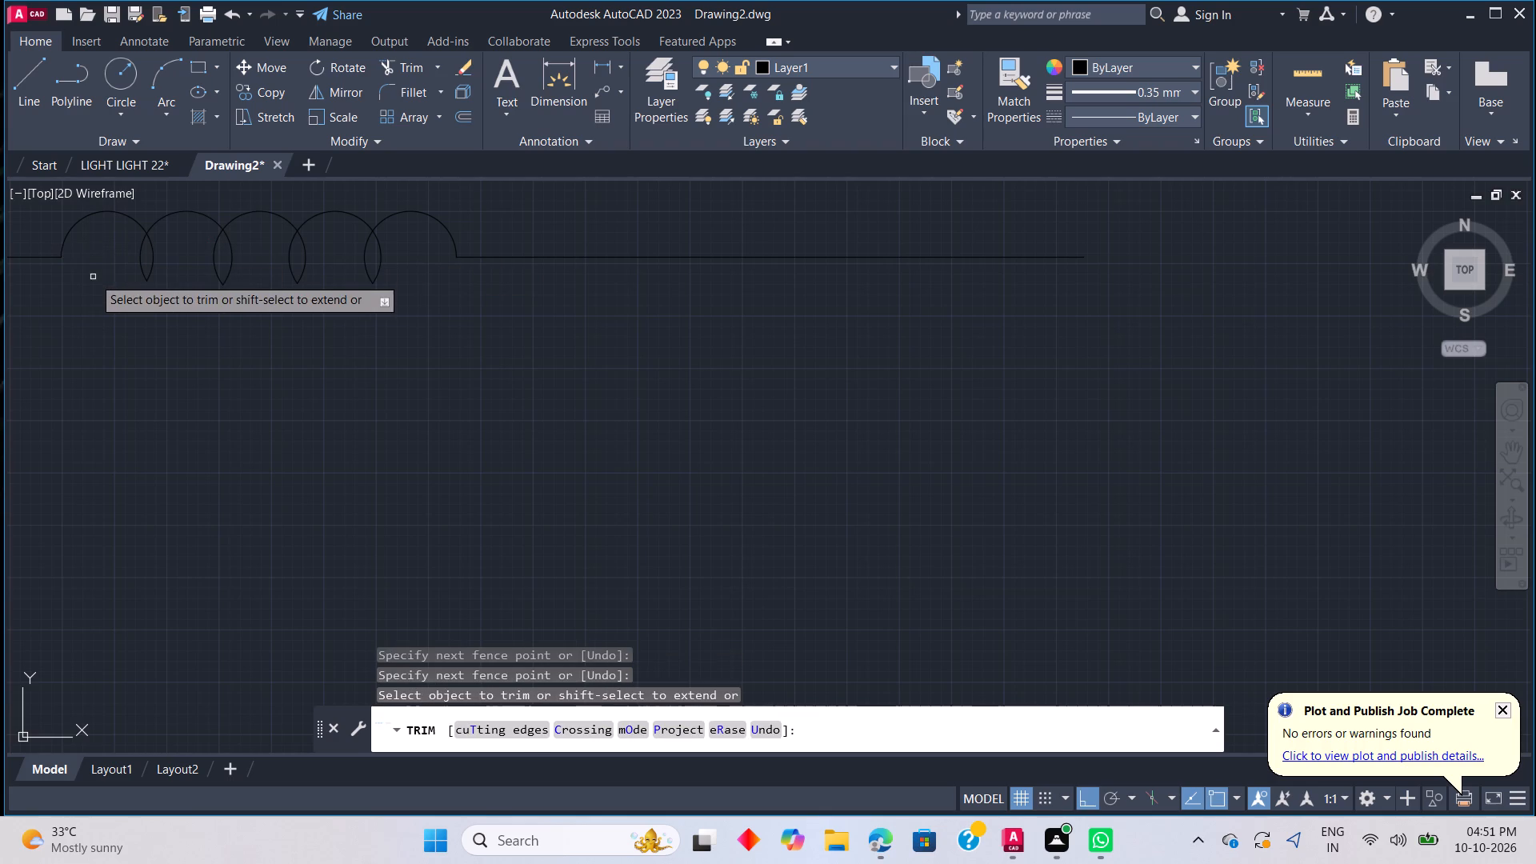
scroll(98, 314, "down", 3)
scroll(144, 354, "up", 2)
scroll(162, 314, "down", 2)
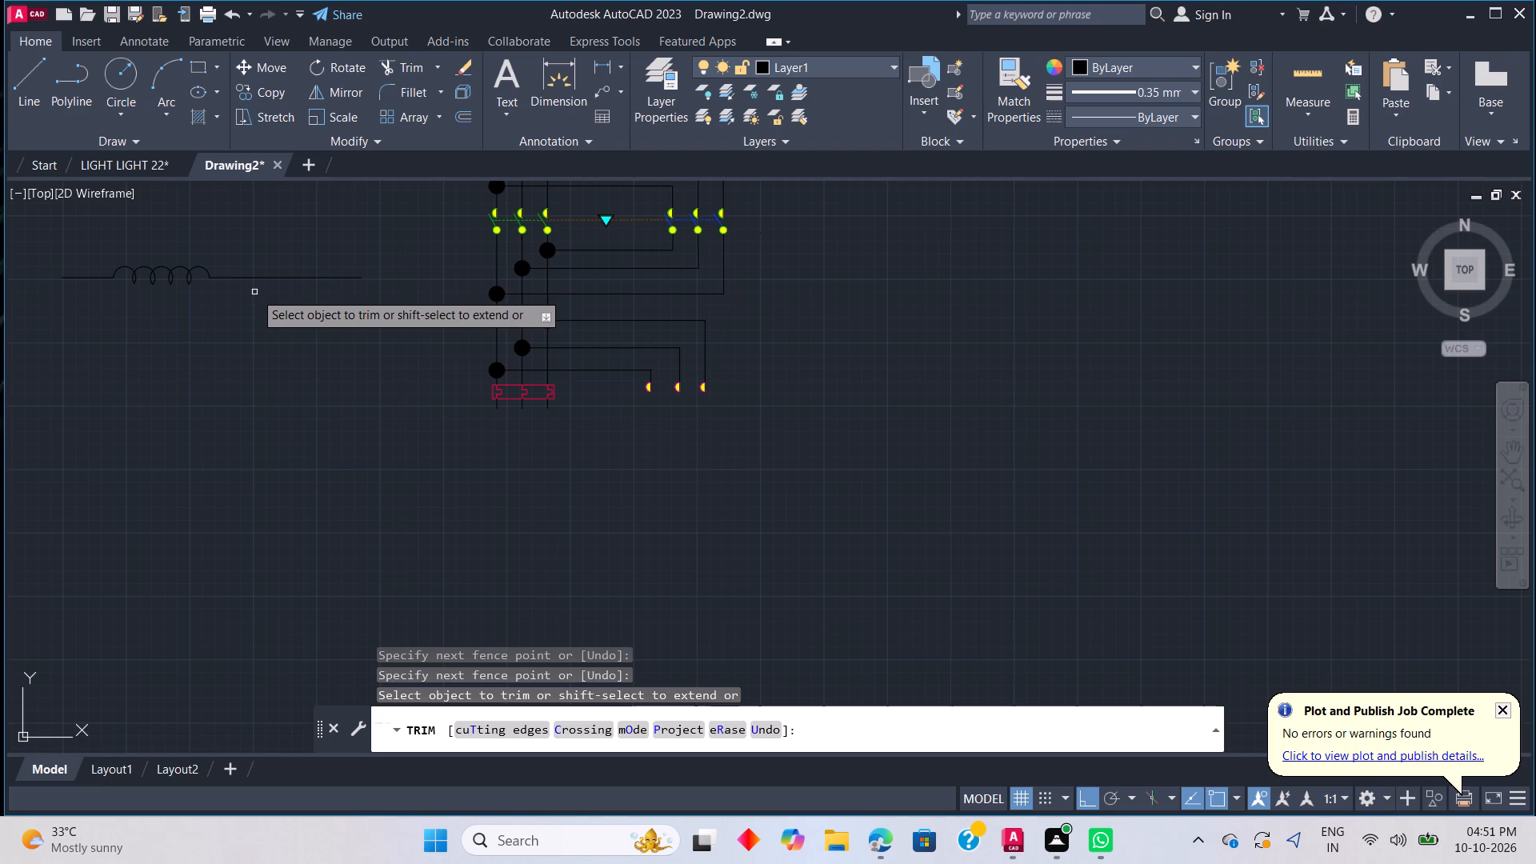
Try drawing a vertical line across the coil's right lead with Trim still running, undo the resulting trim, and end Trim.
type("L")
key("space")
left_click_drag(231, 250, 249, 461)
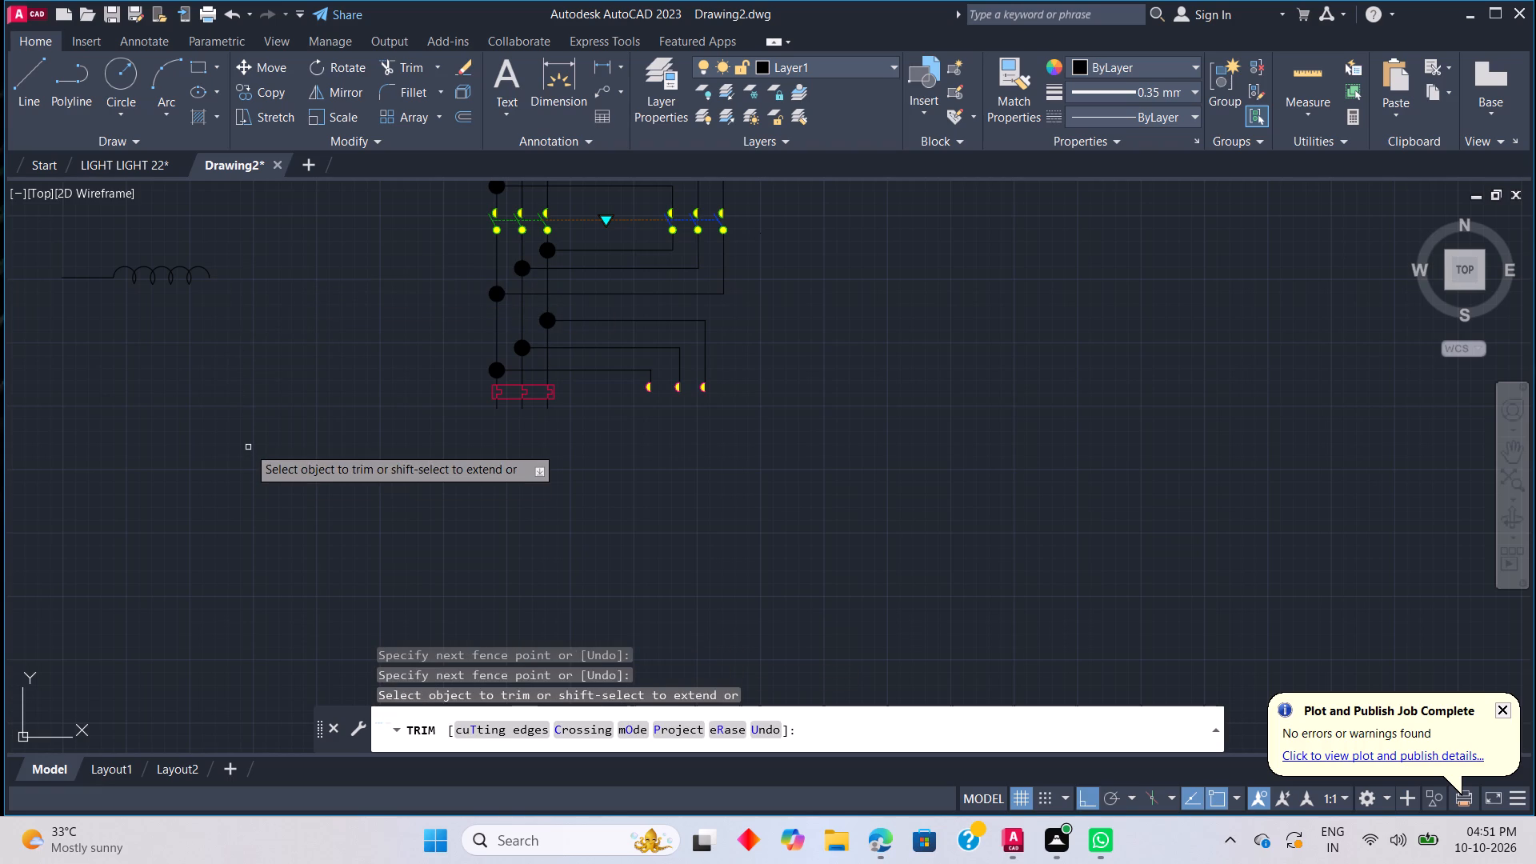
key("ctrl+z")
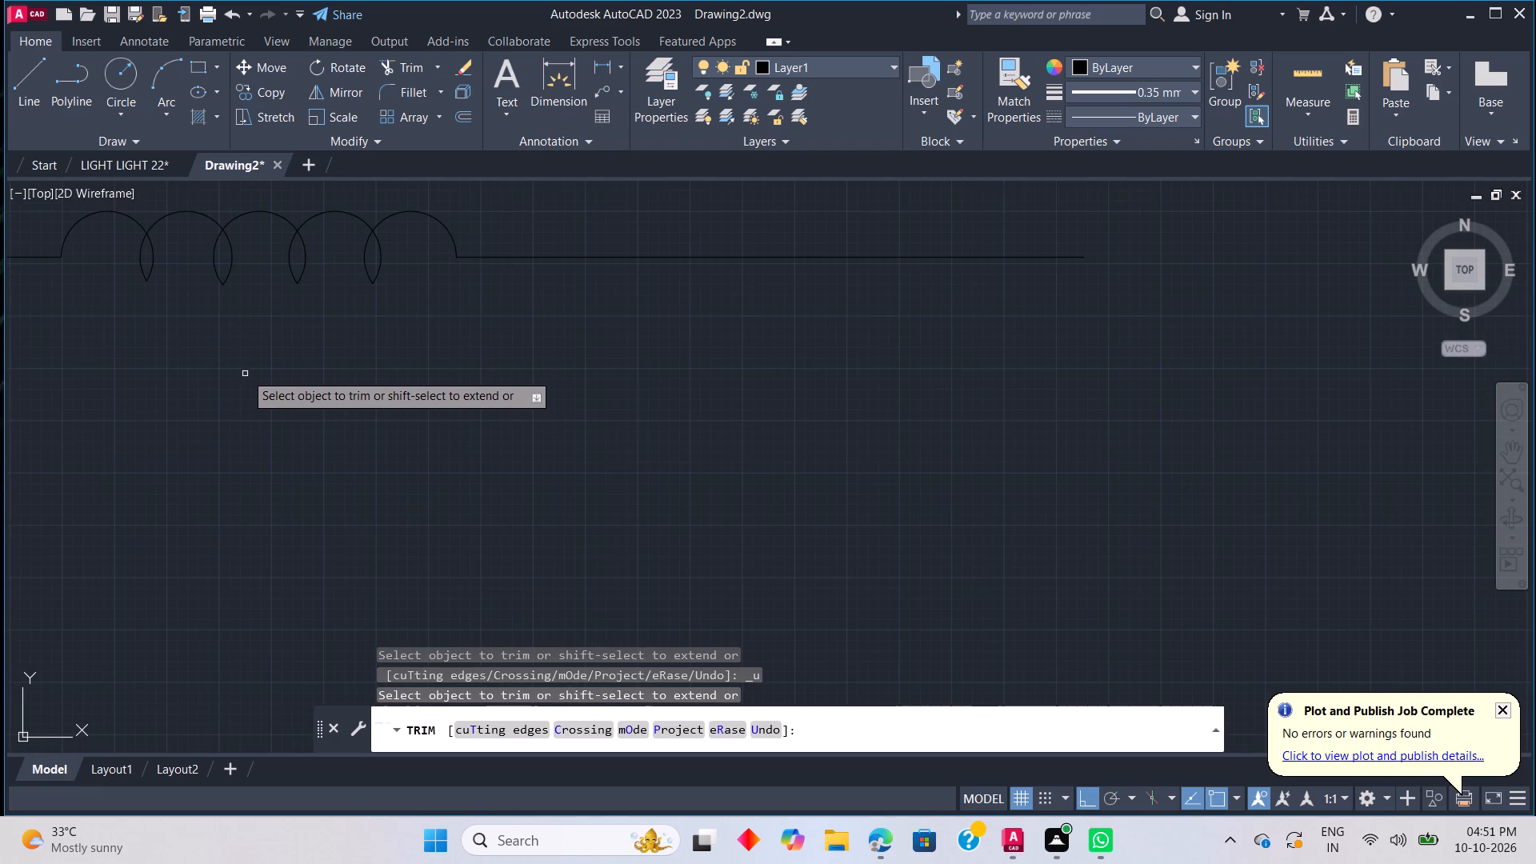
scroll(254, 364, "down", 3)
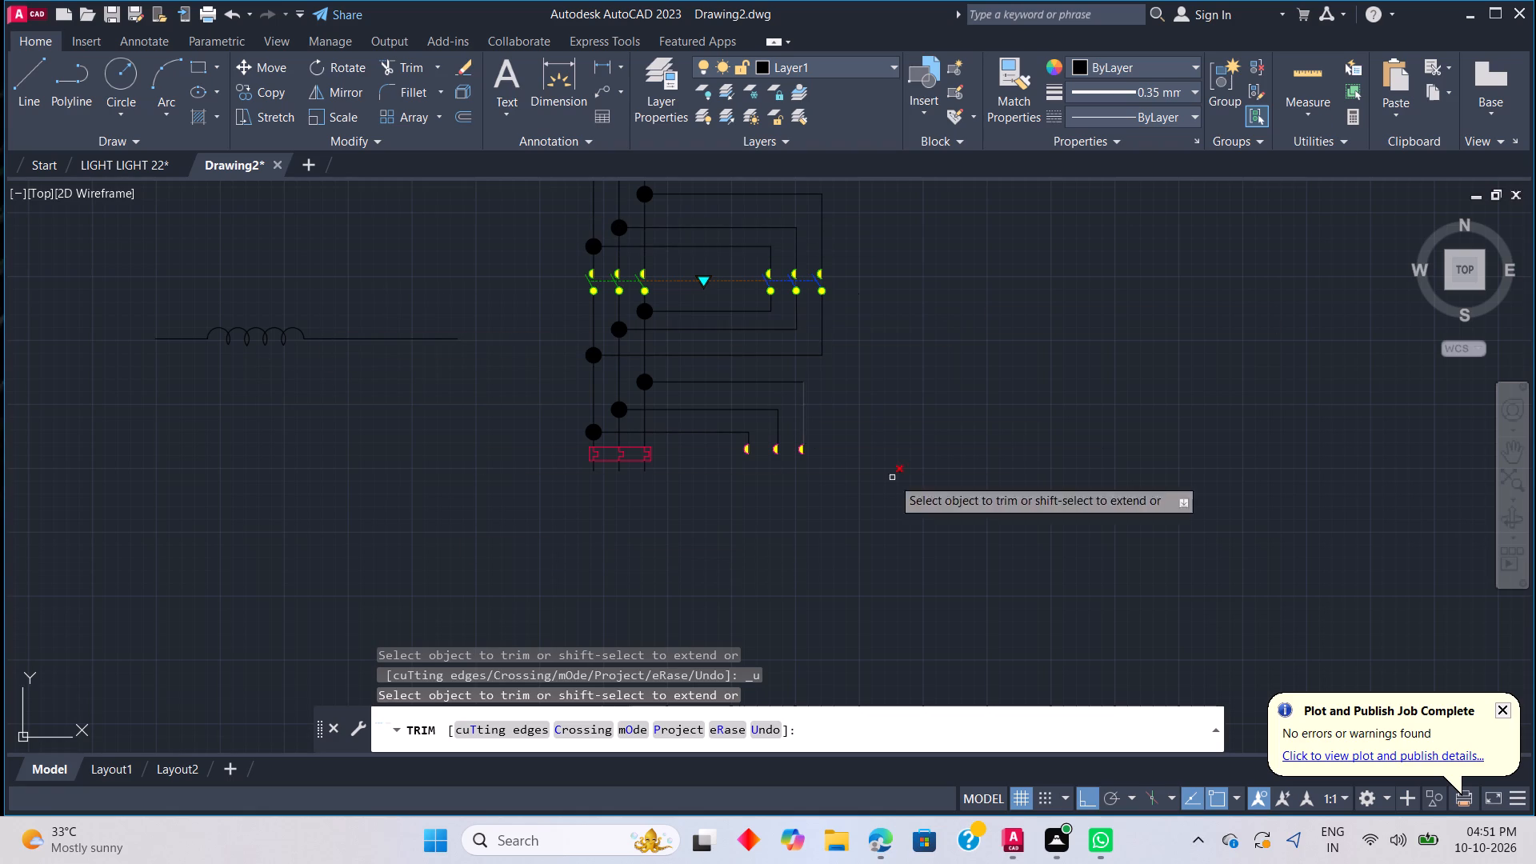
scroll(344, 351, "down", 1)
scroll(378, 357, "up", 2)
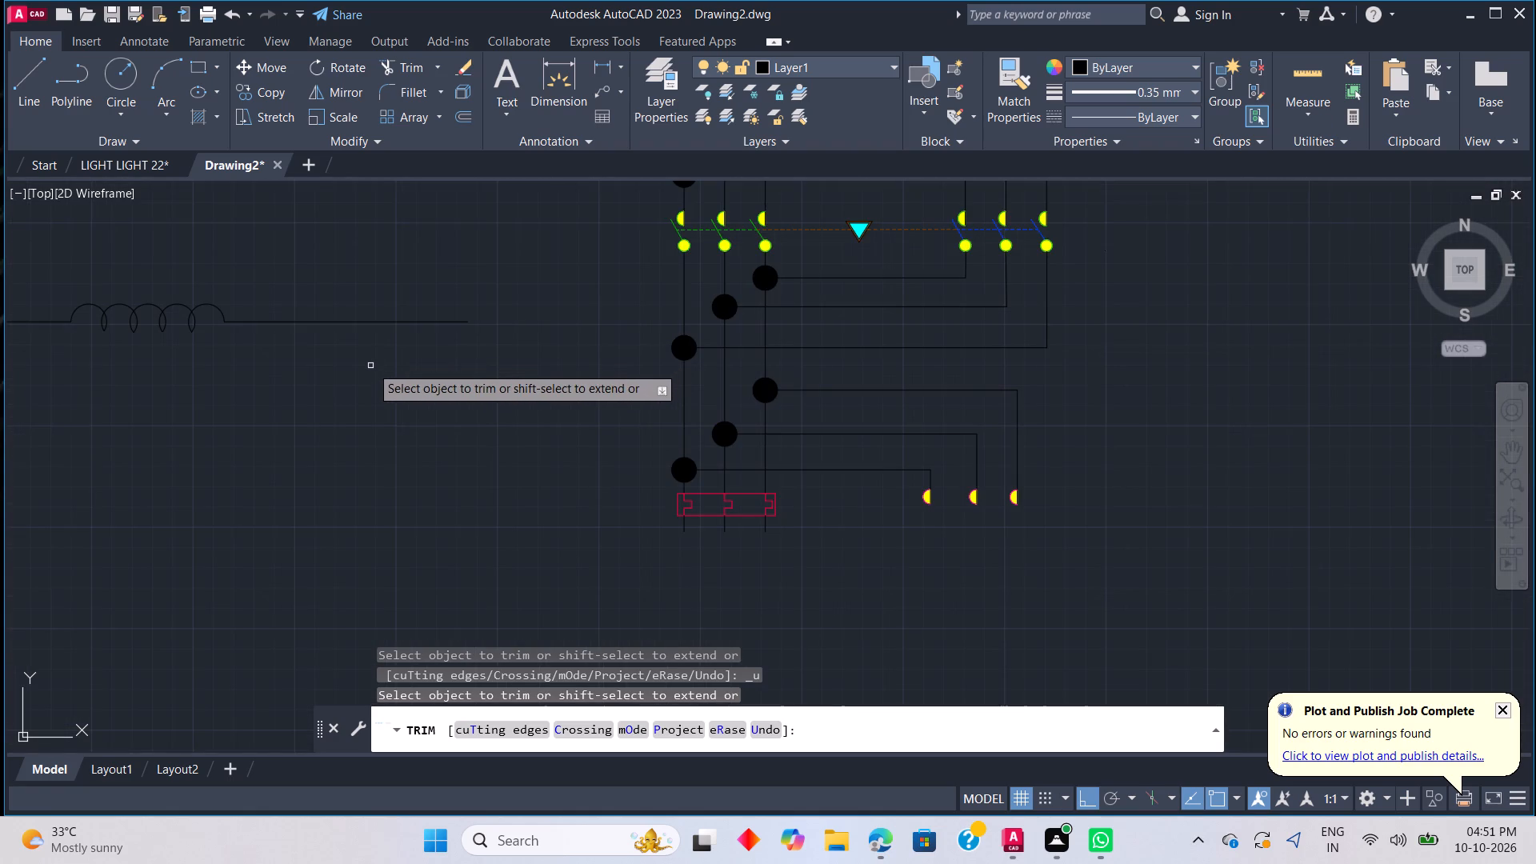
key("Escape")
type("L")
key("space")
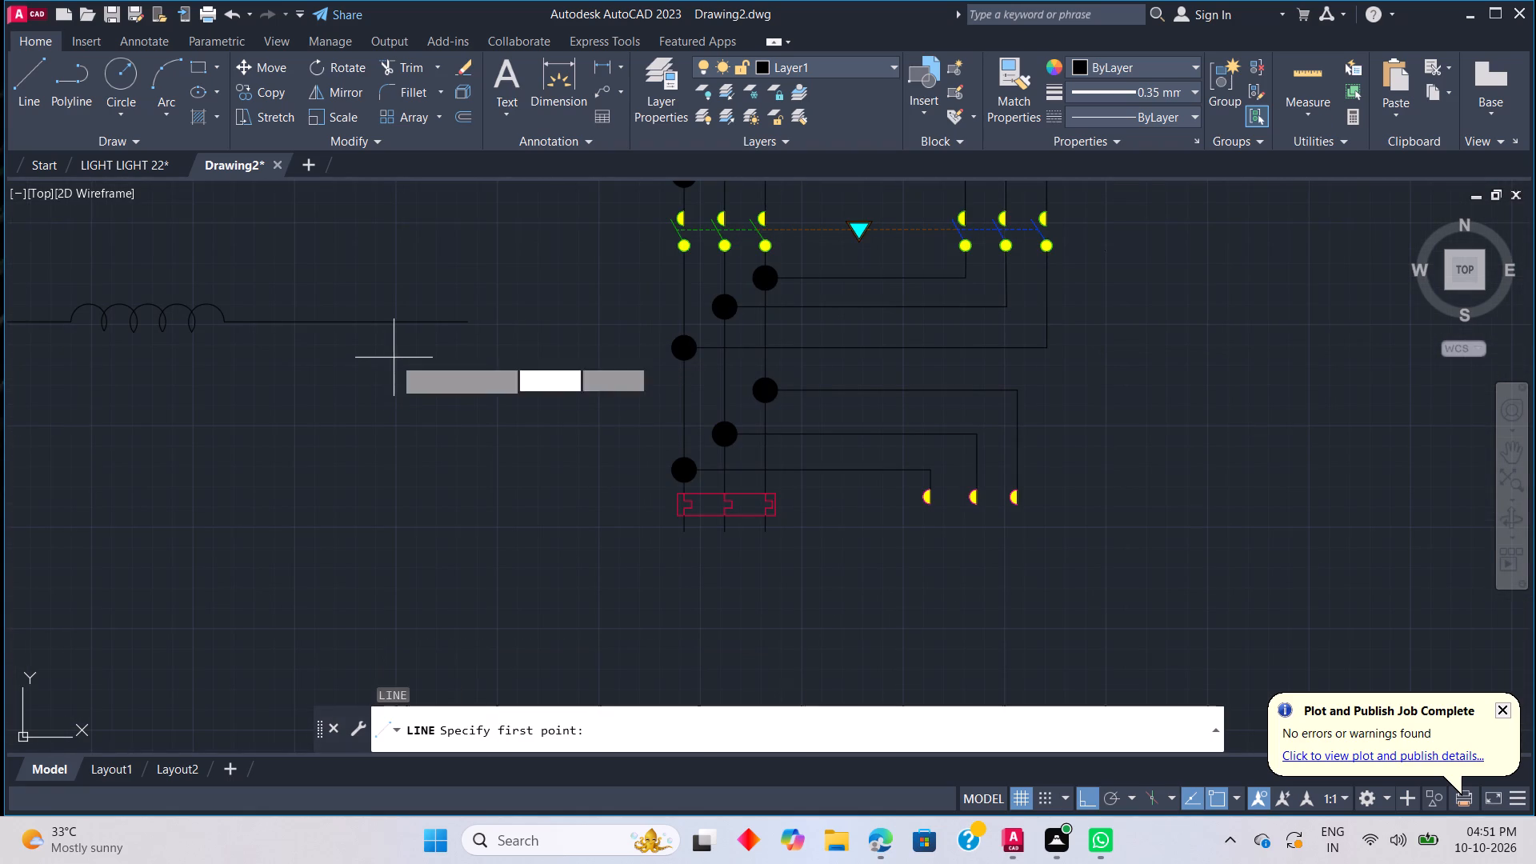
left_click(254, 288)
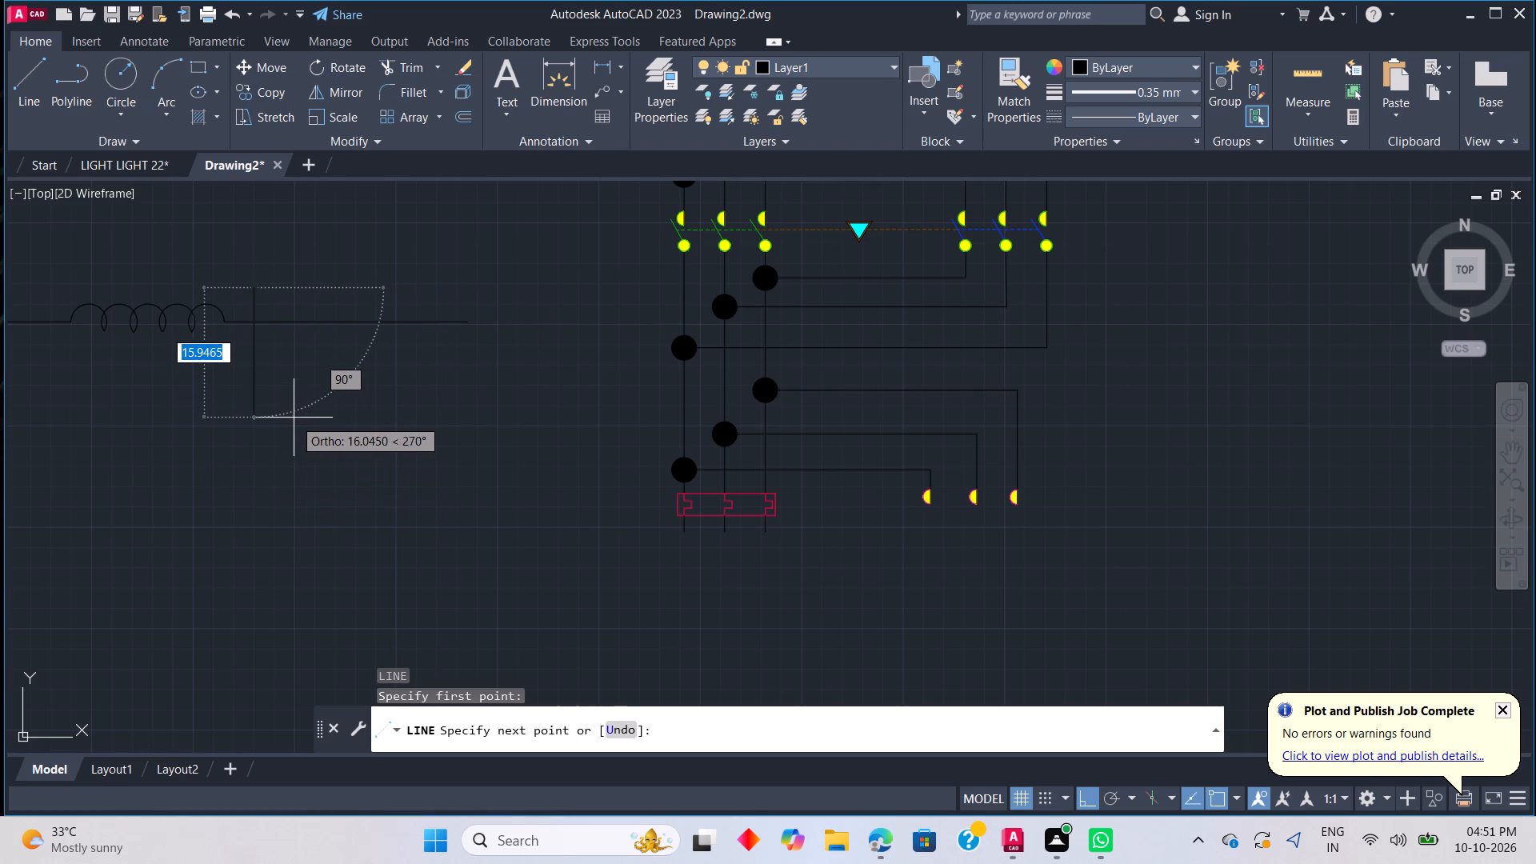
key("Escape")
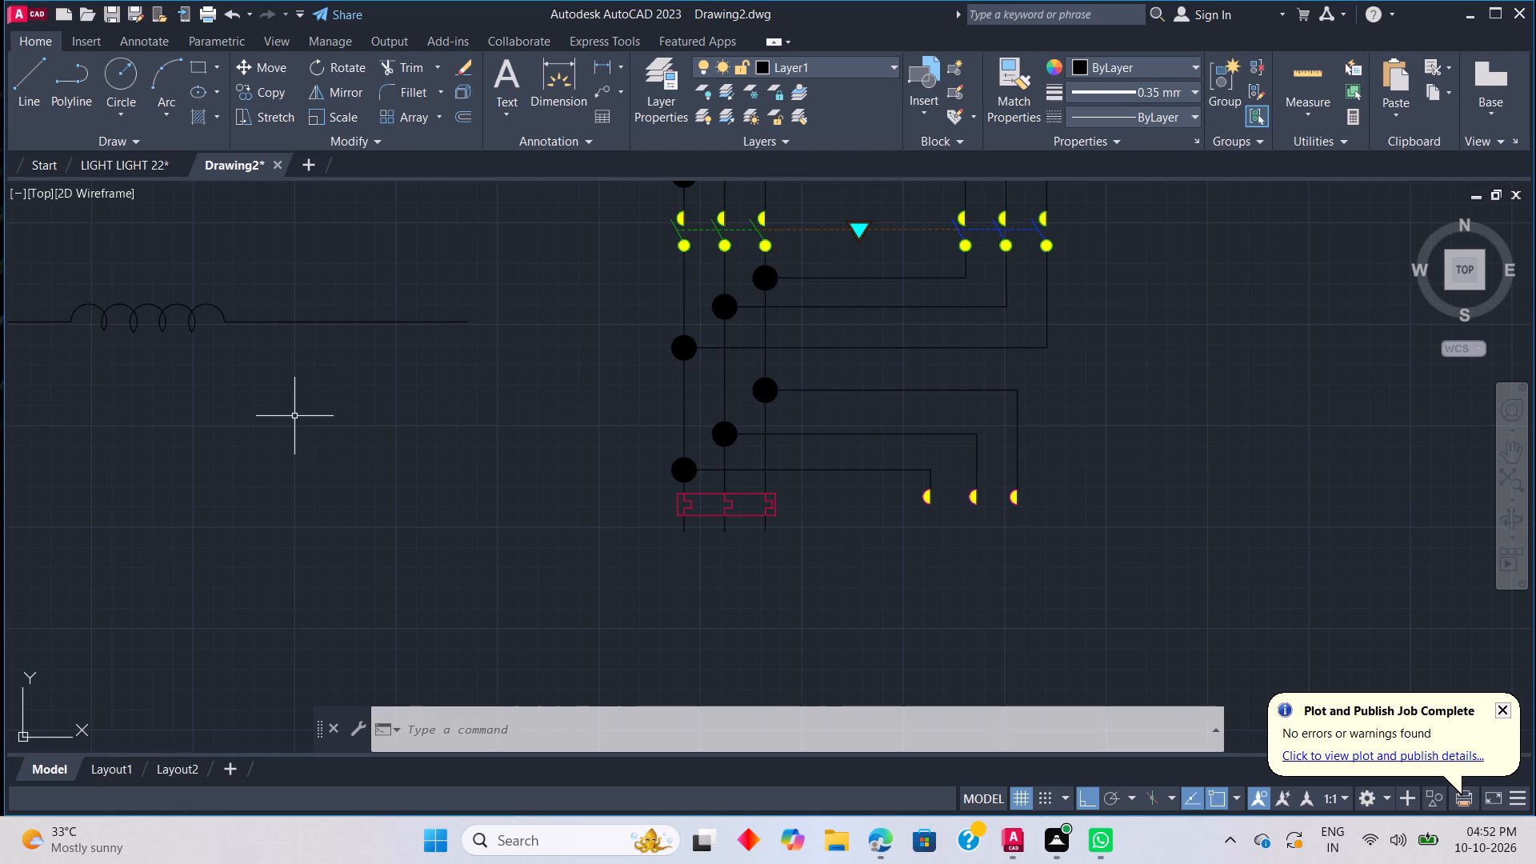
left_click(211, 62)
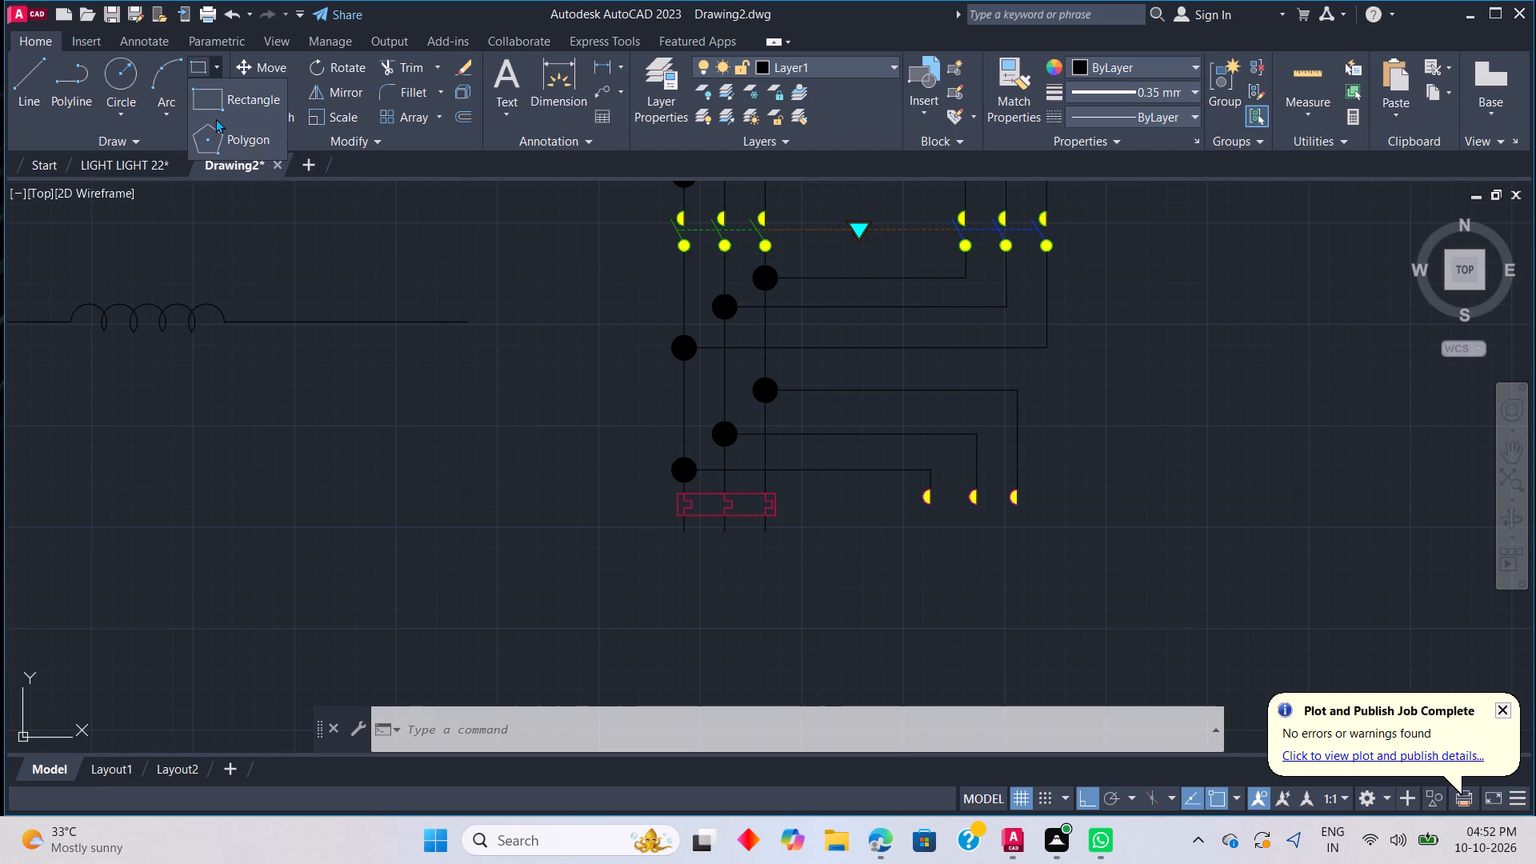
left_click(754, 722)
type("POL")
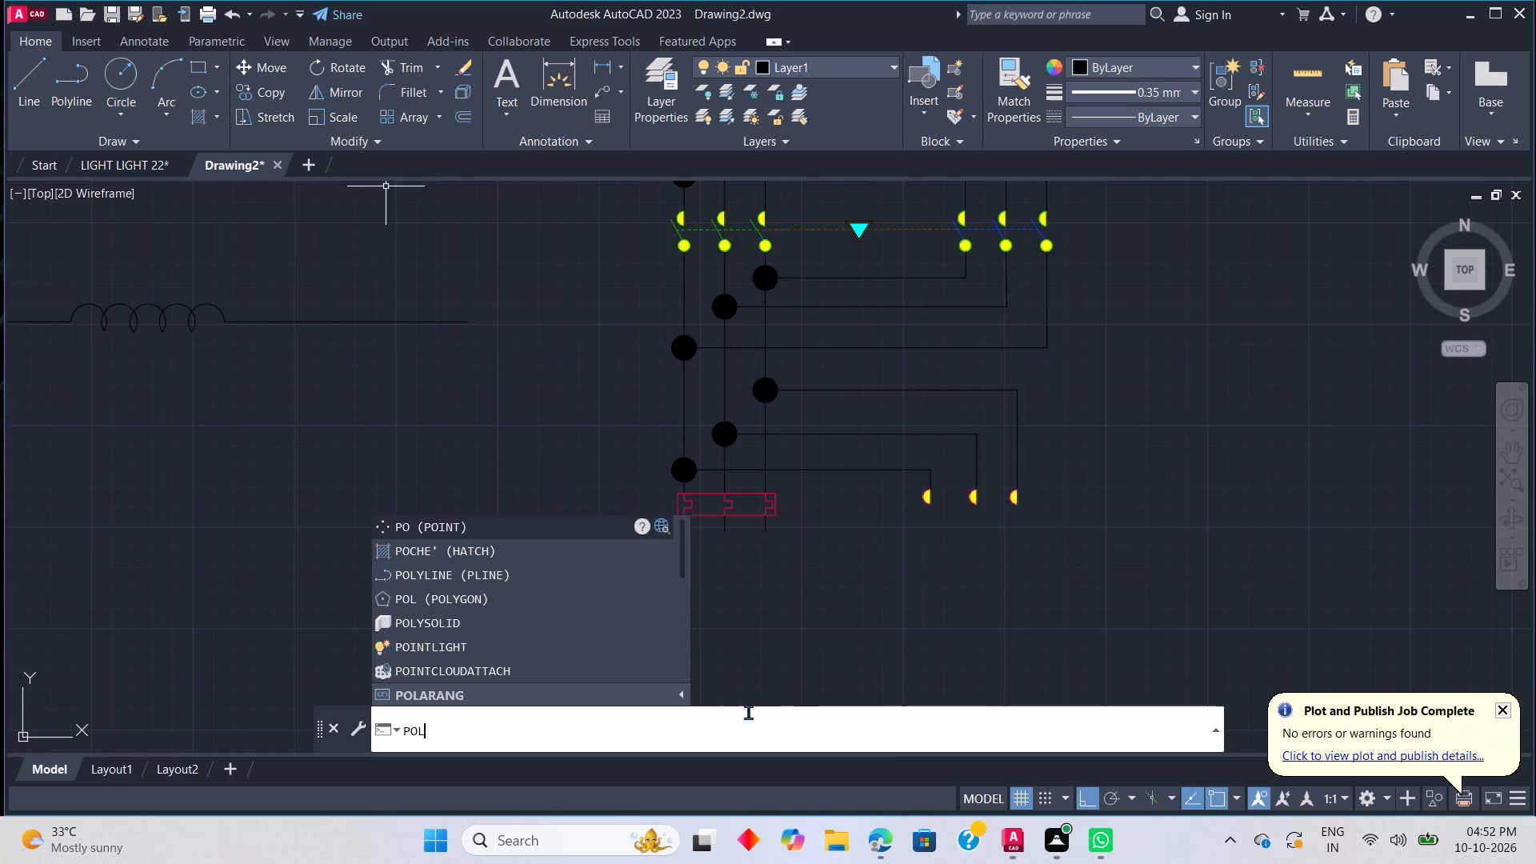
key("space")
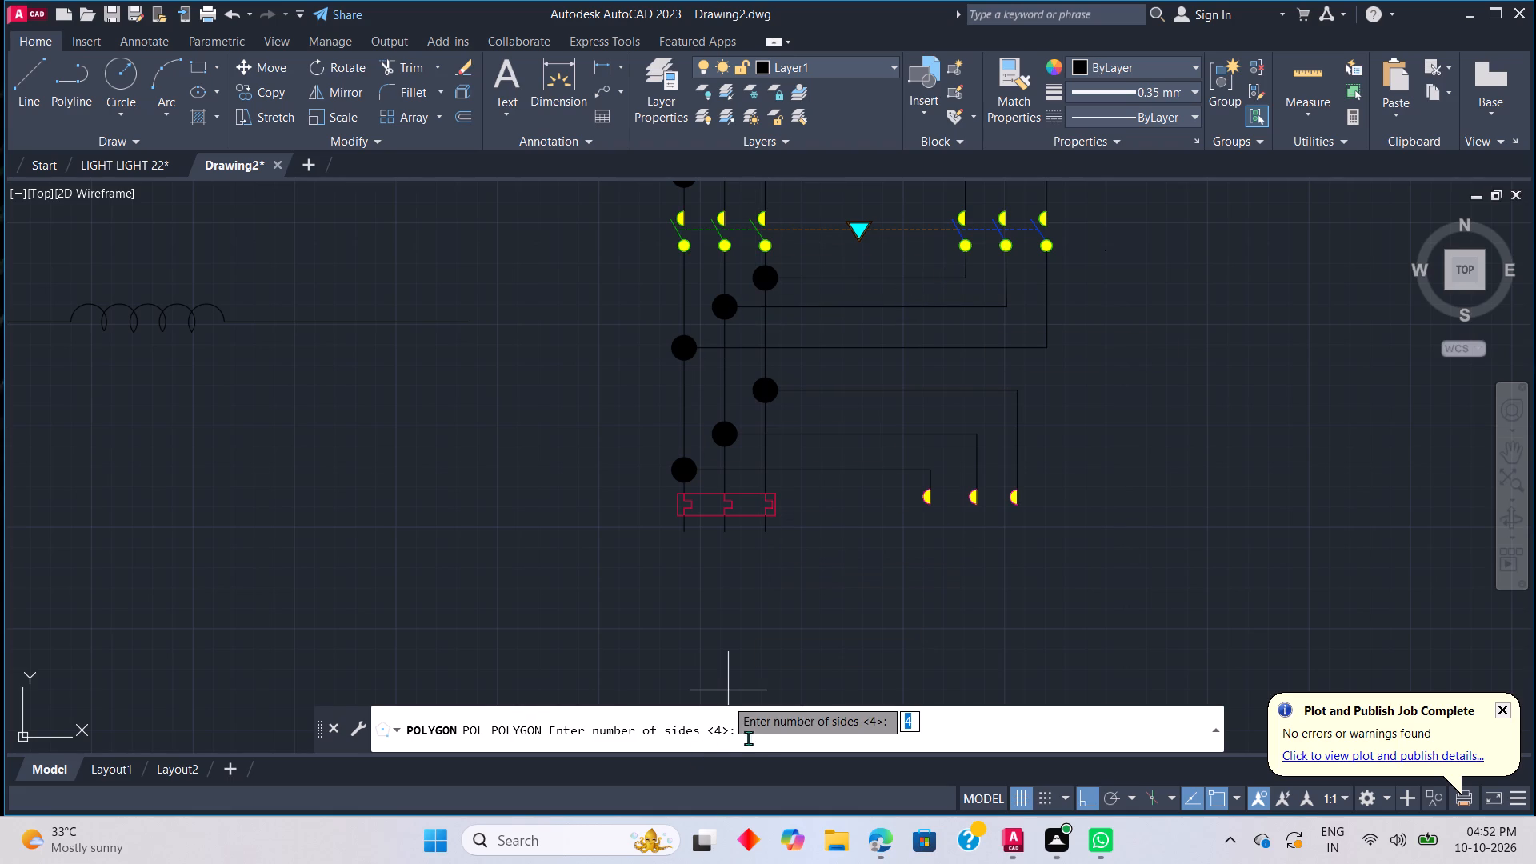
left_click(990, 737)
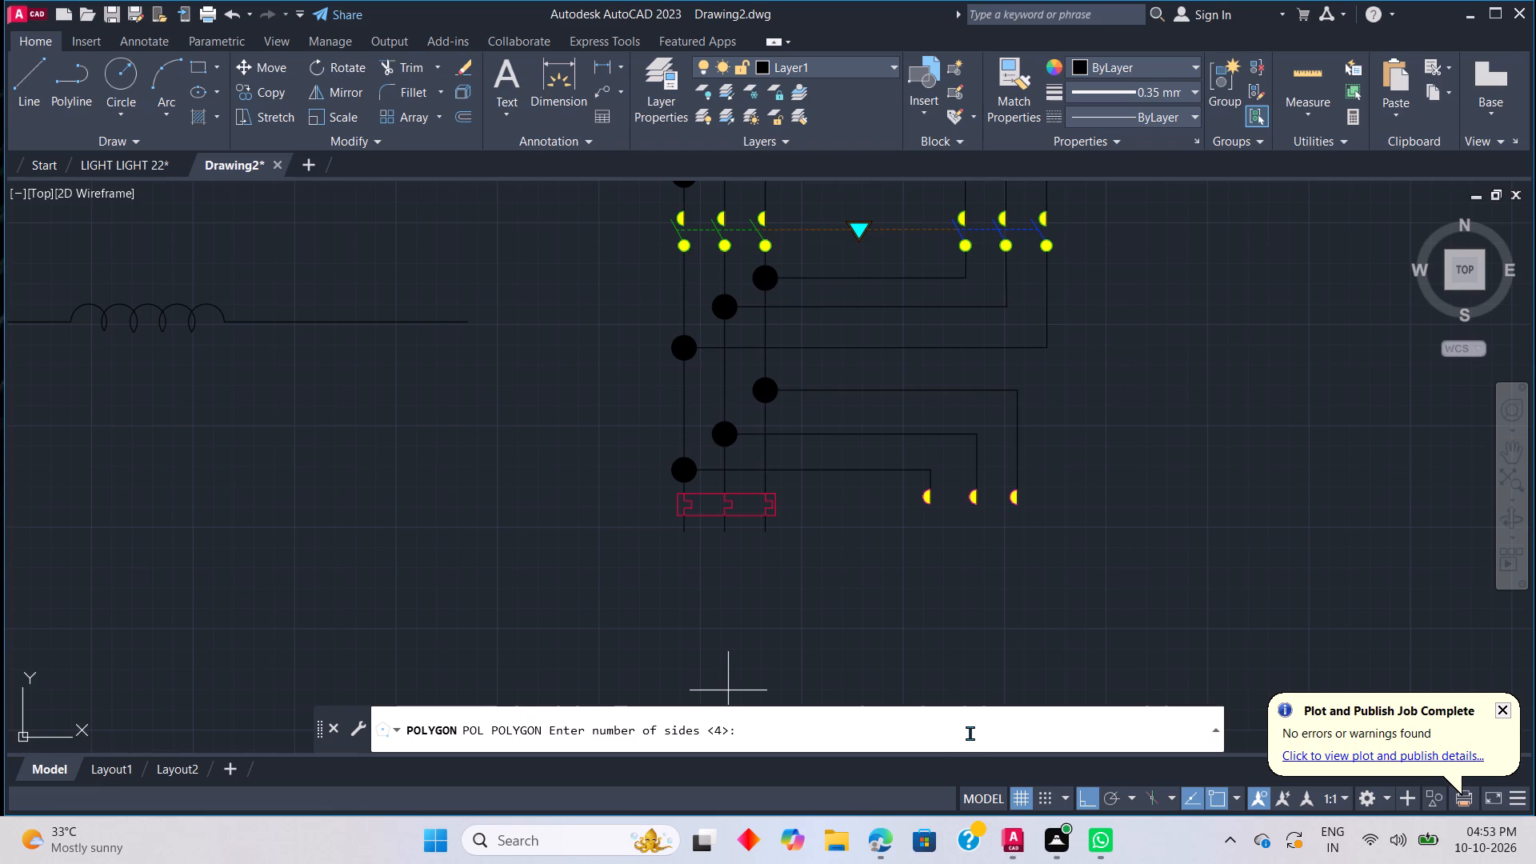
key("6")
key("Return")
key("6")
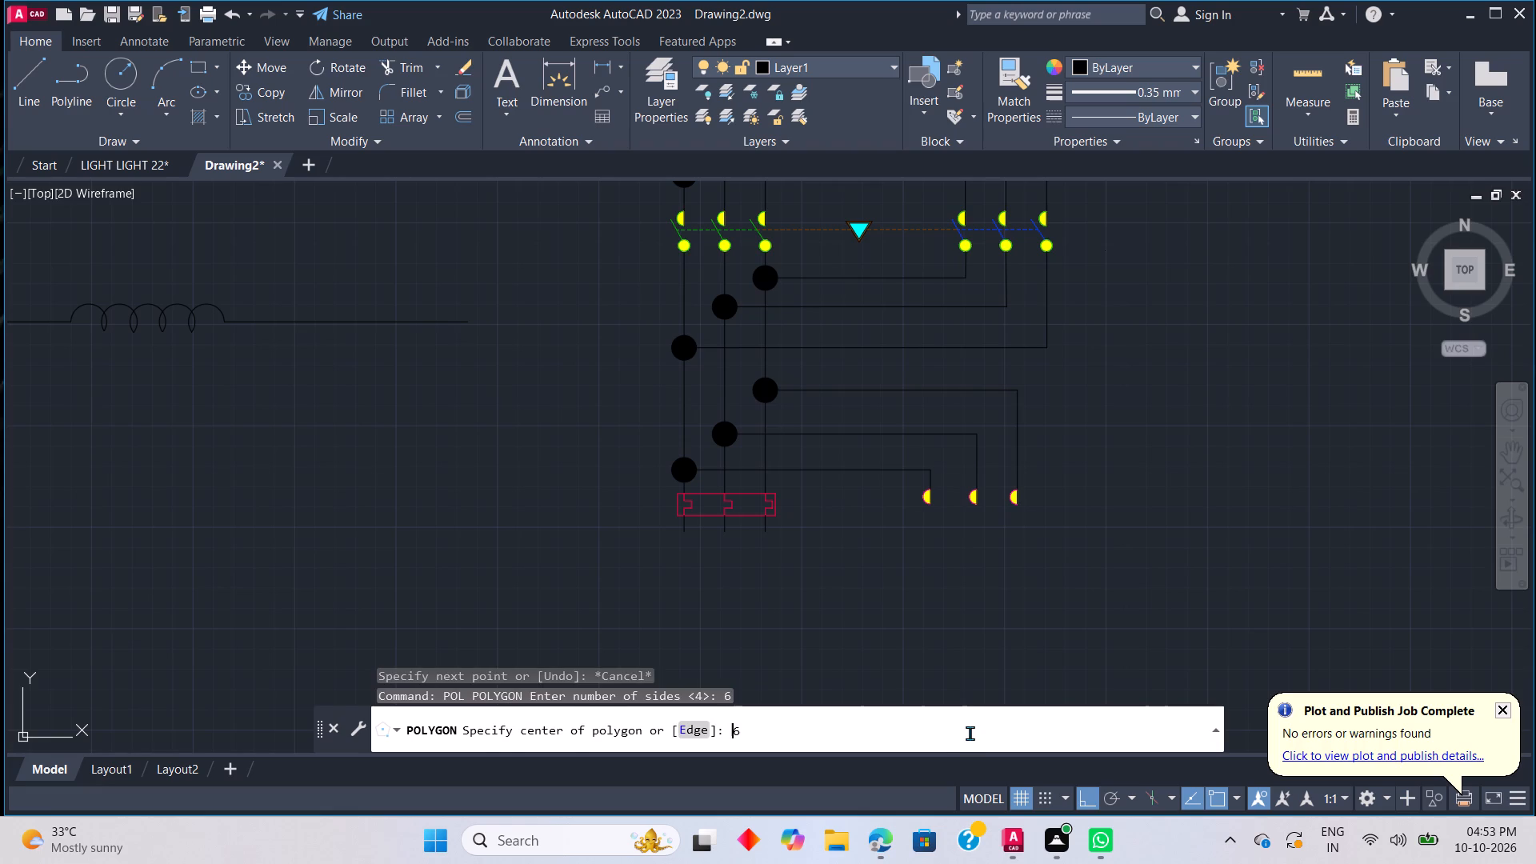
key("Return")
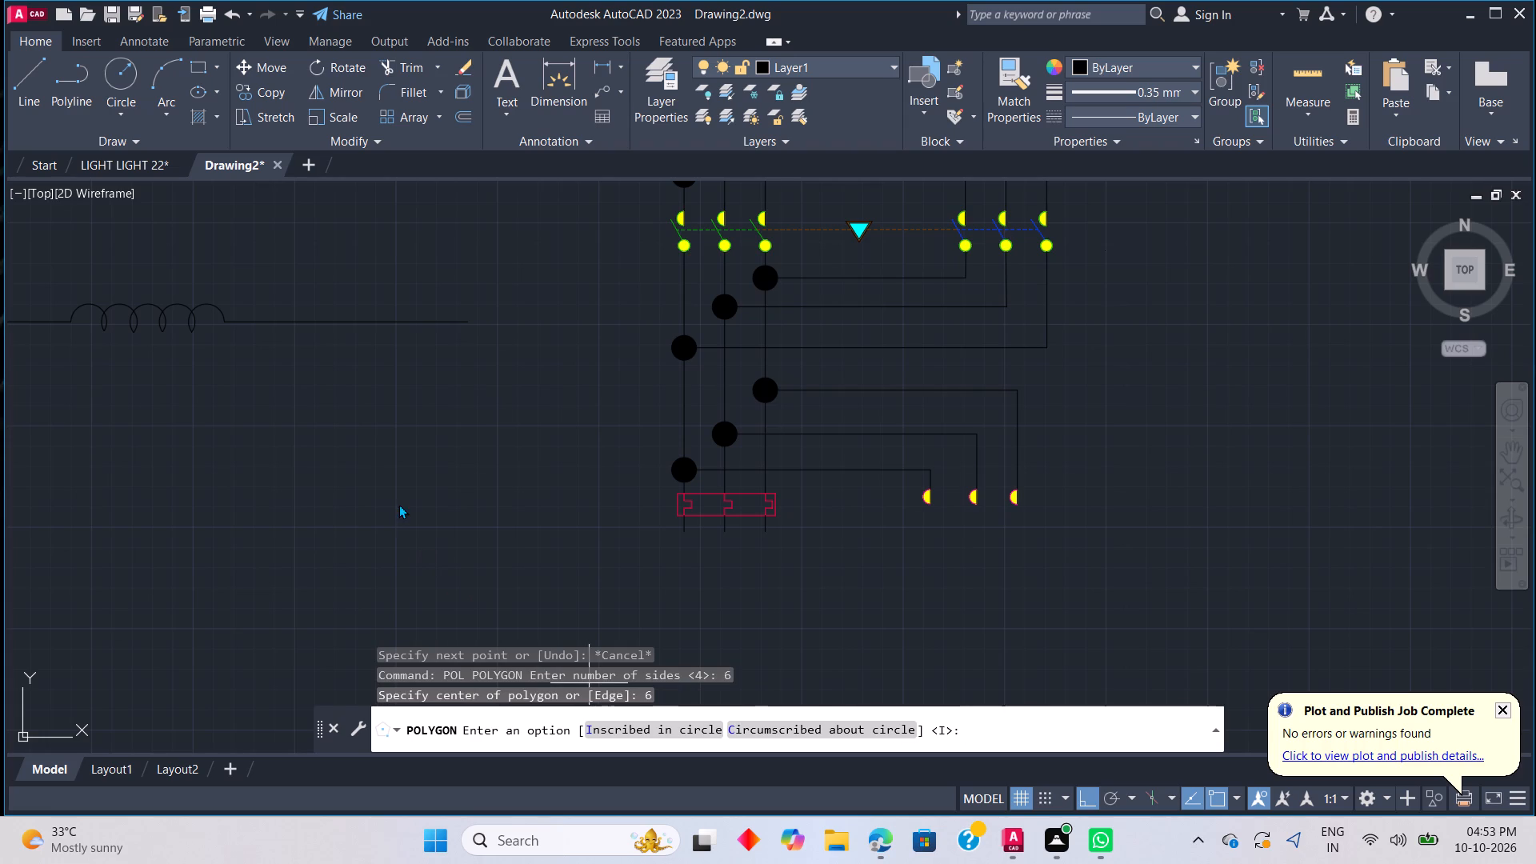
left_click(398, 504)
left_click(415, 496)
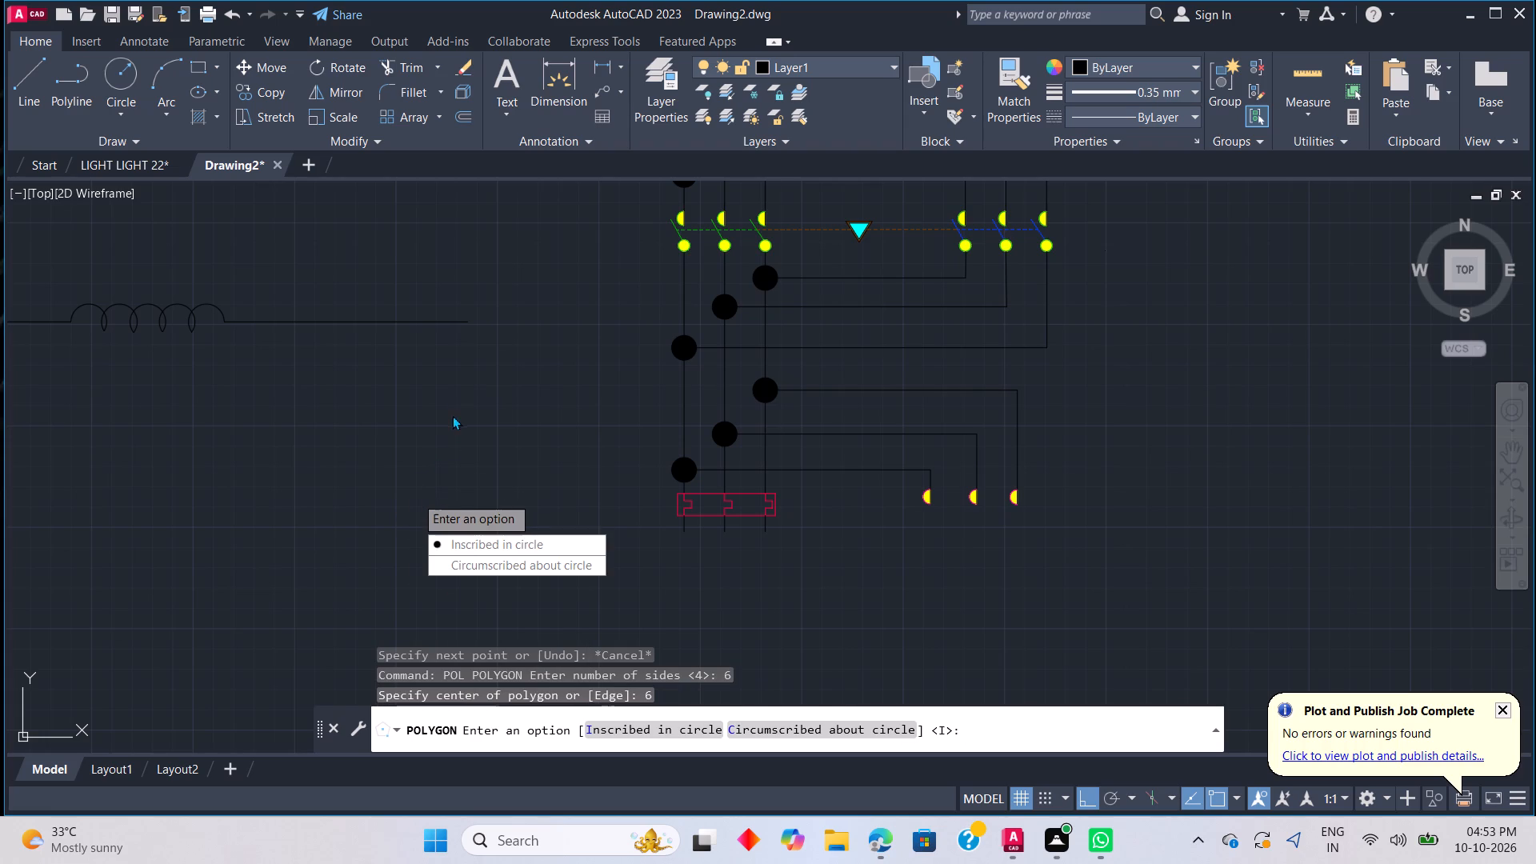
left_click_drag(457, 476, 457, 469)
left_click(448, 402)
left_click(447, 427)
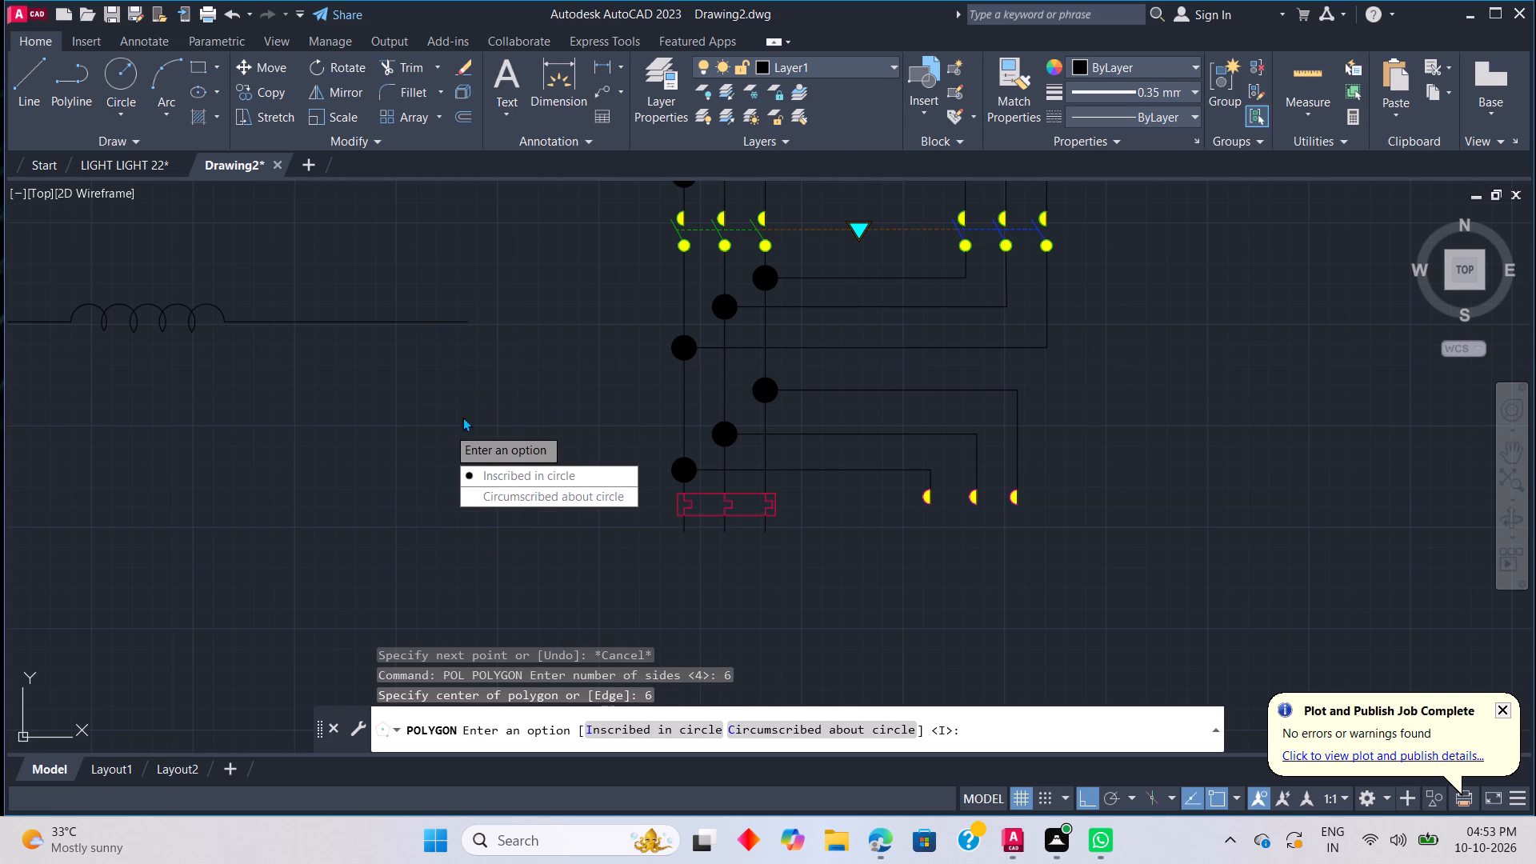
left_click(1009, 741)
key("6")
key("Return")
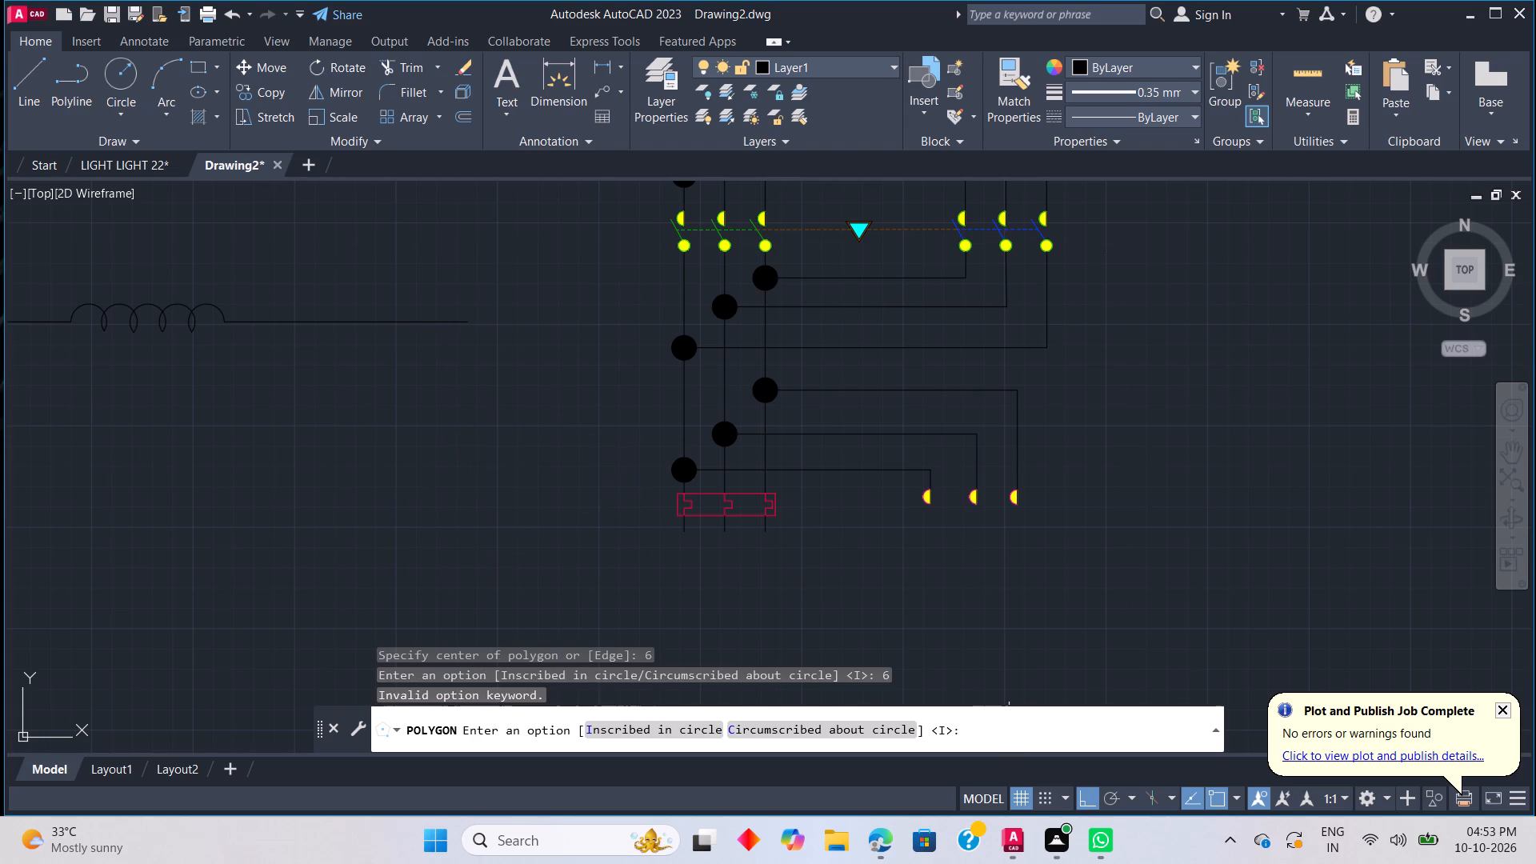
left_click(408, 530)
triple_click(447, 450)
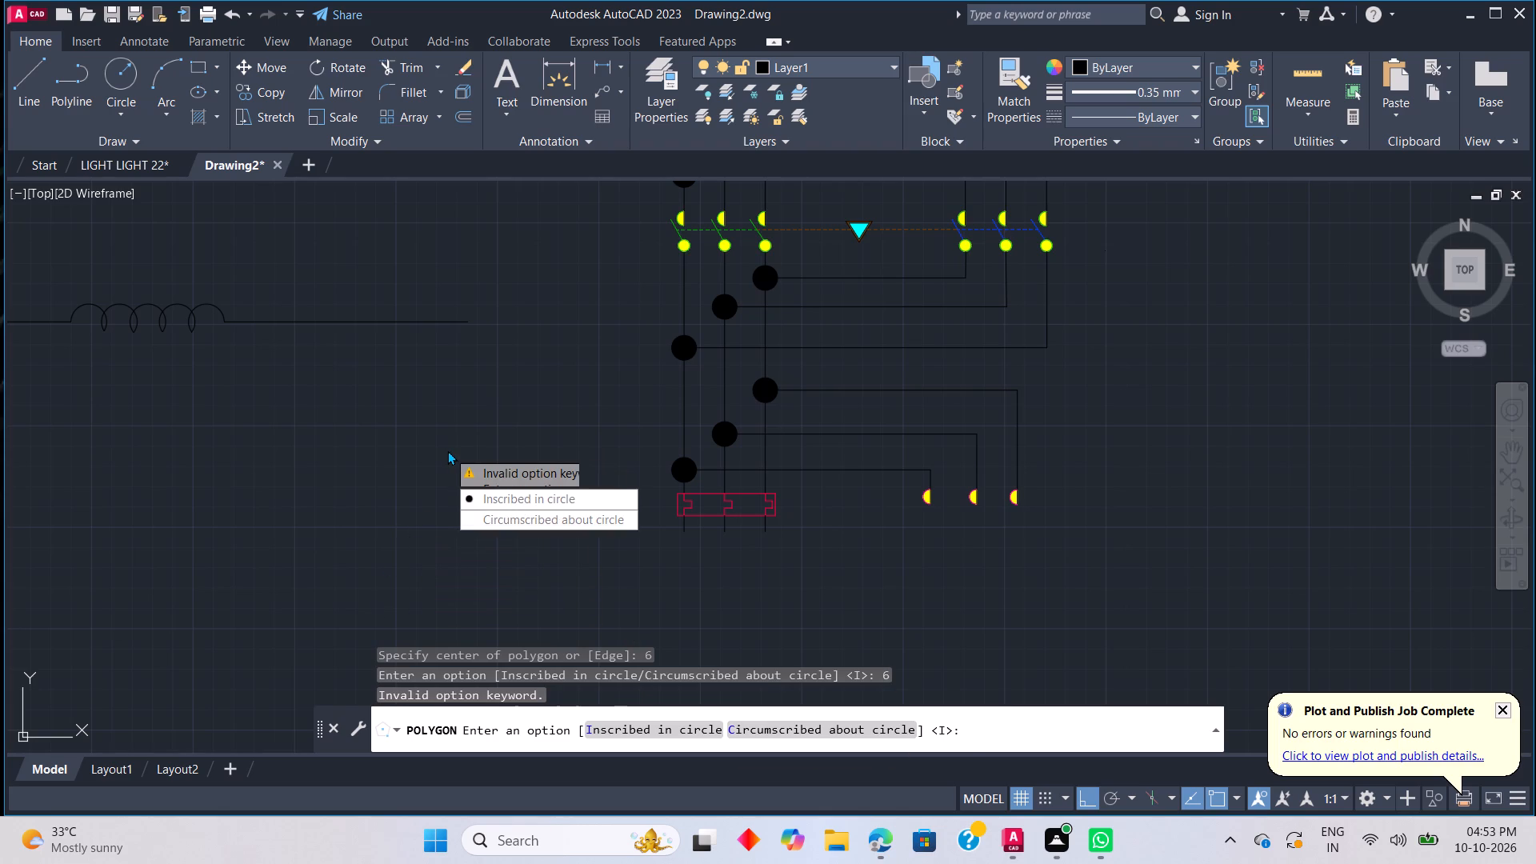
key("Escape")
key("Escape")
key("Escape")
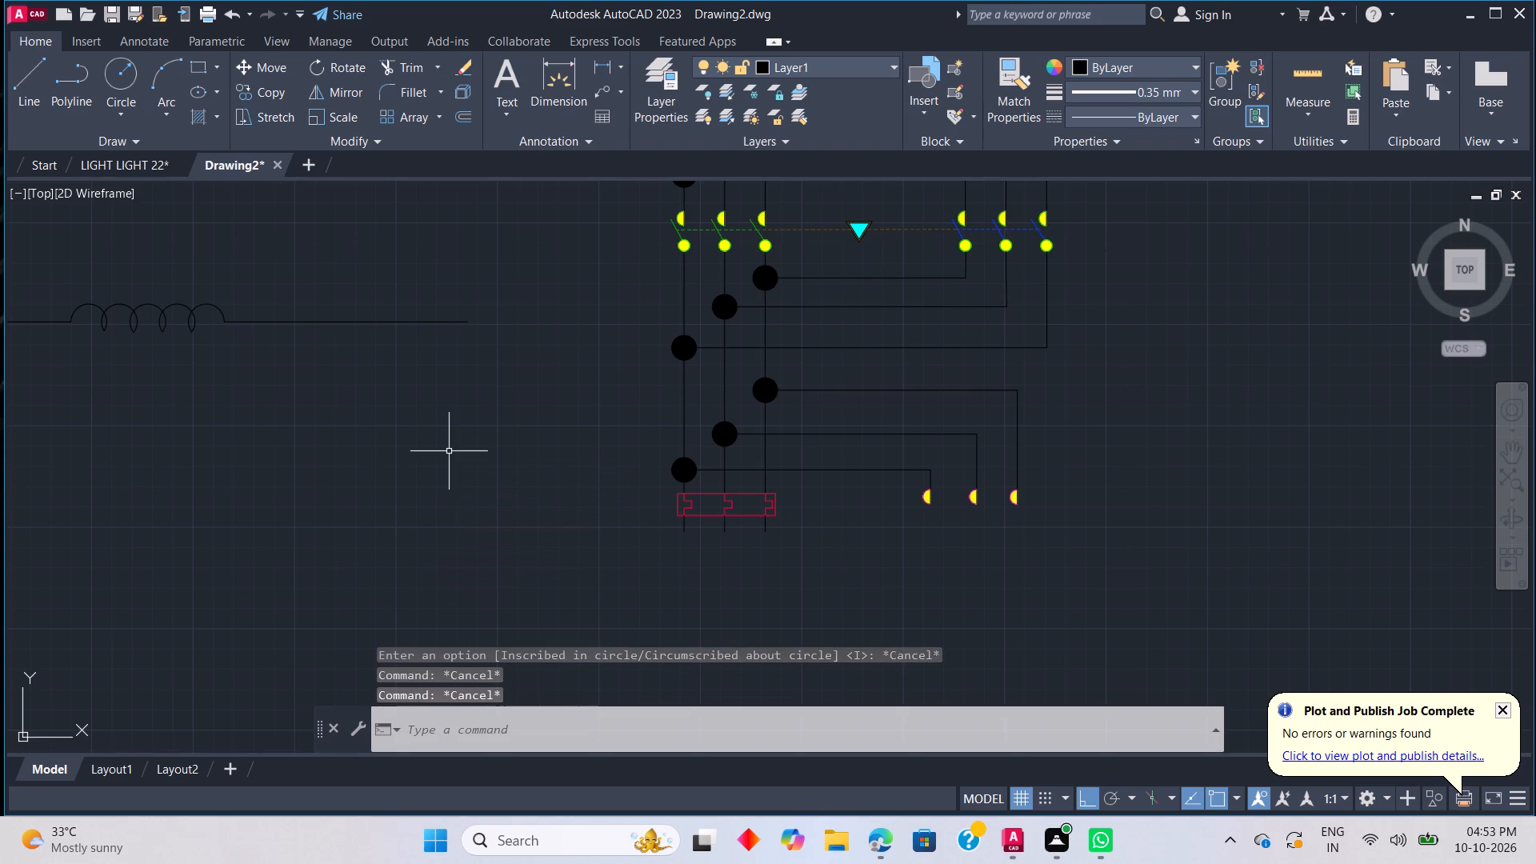
Draw a six-sided polygon by its edge, about 4.4 units long, just below the coil's right lead.
type("POL")
key("space")
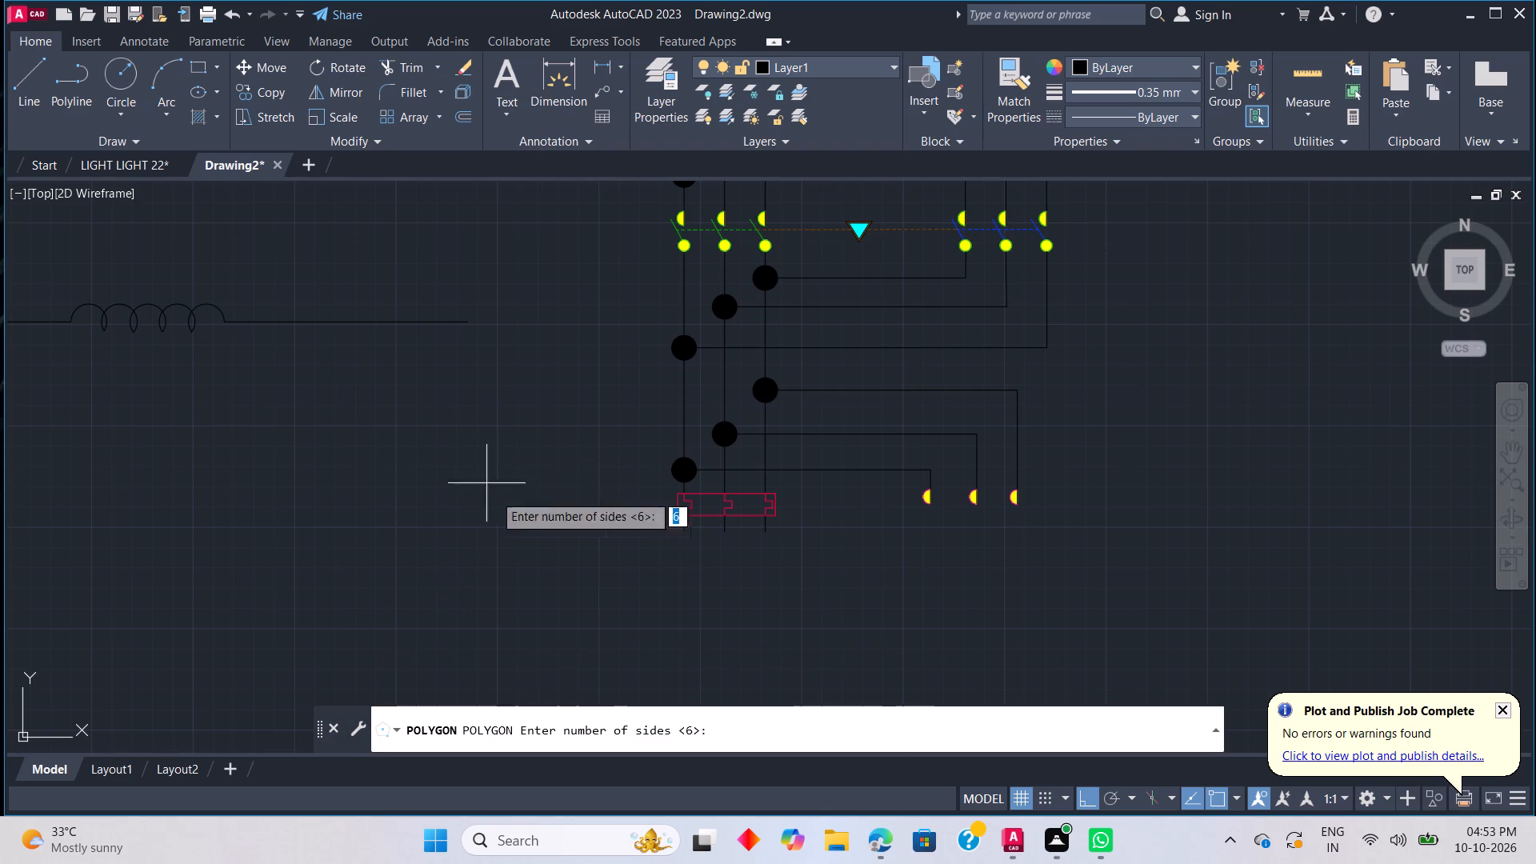
left_click(708, 728)
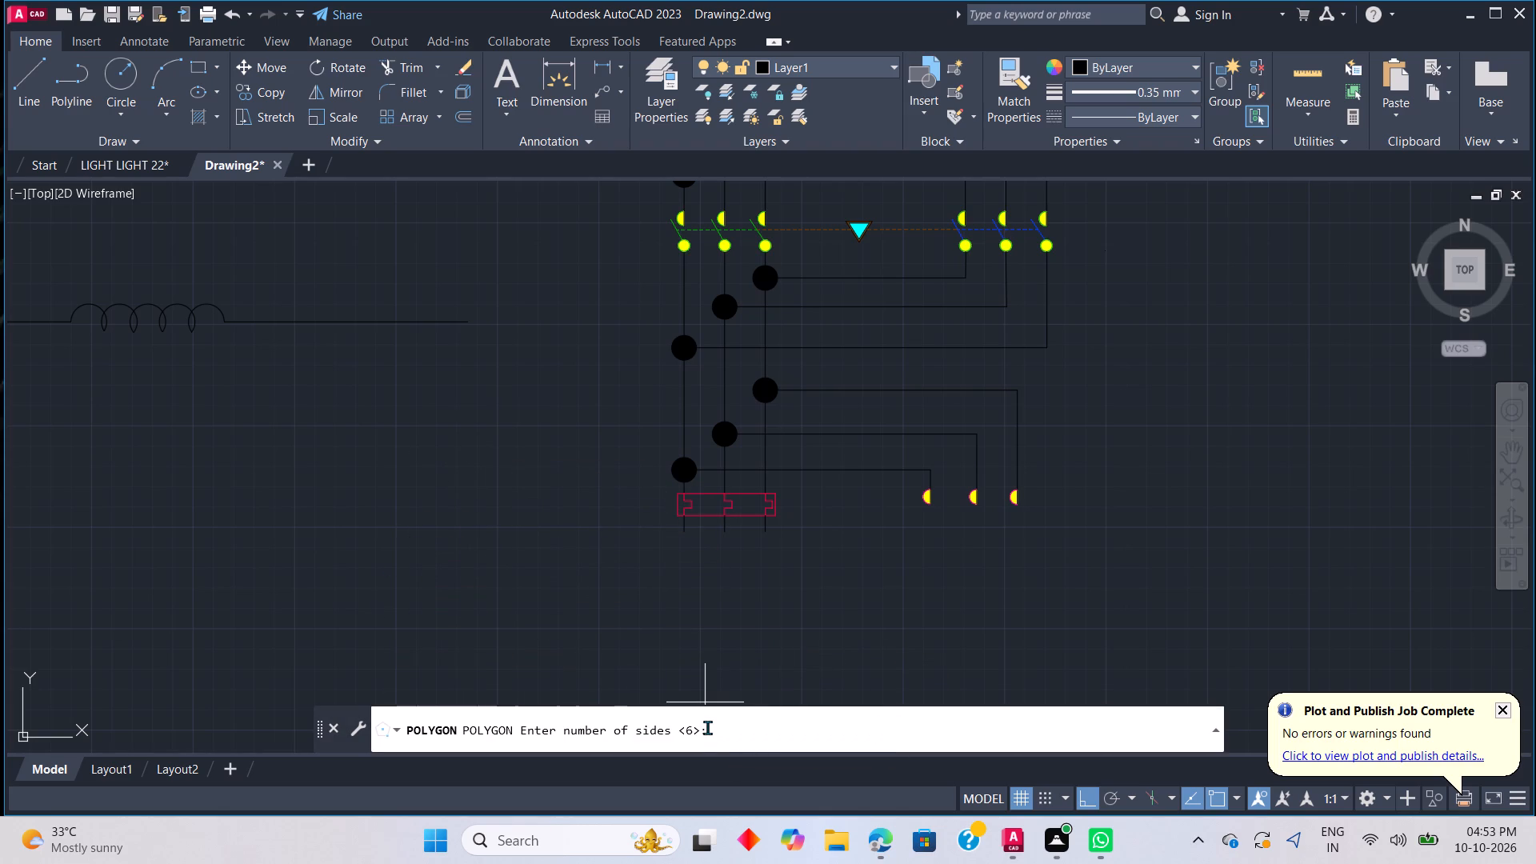
key("6")
key("Return")
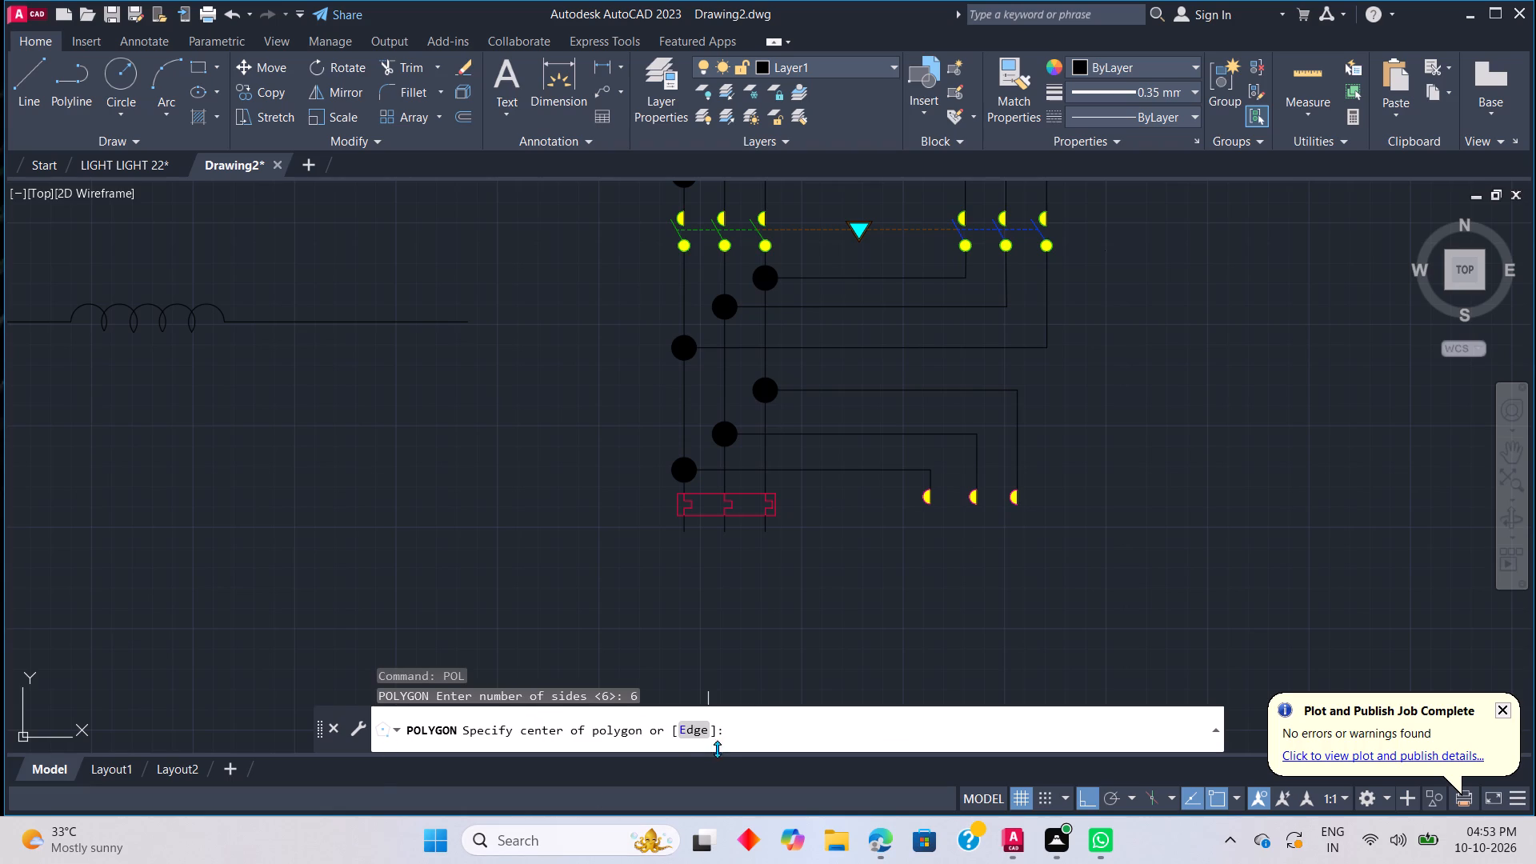
left_click(700, 732)
key("6")
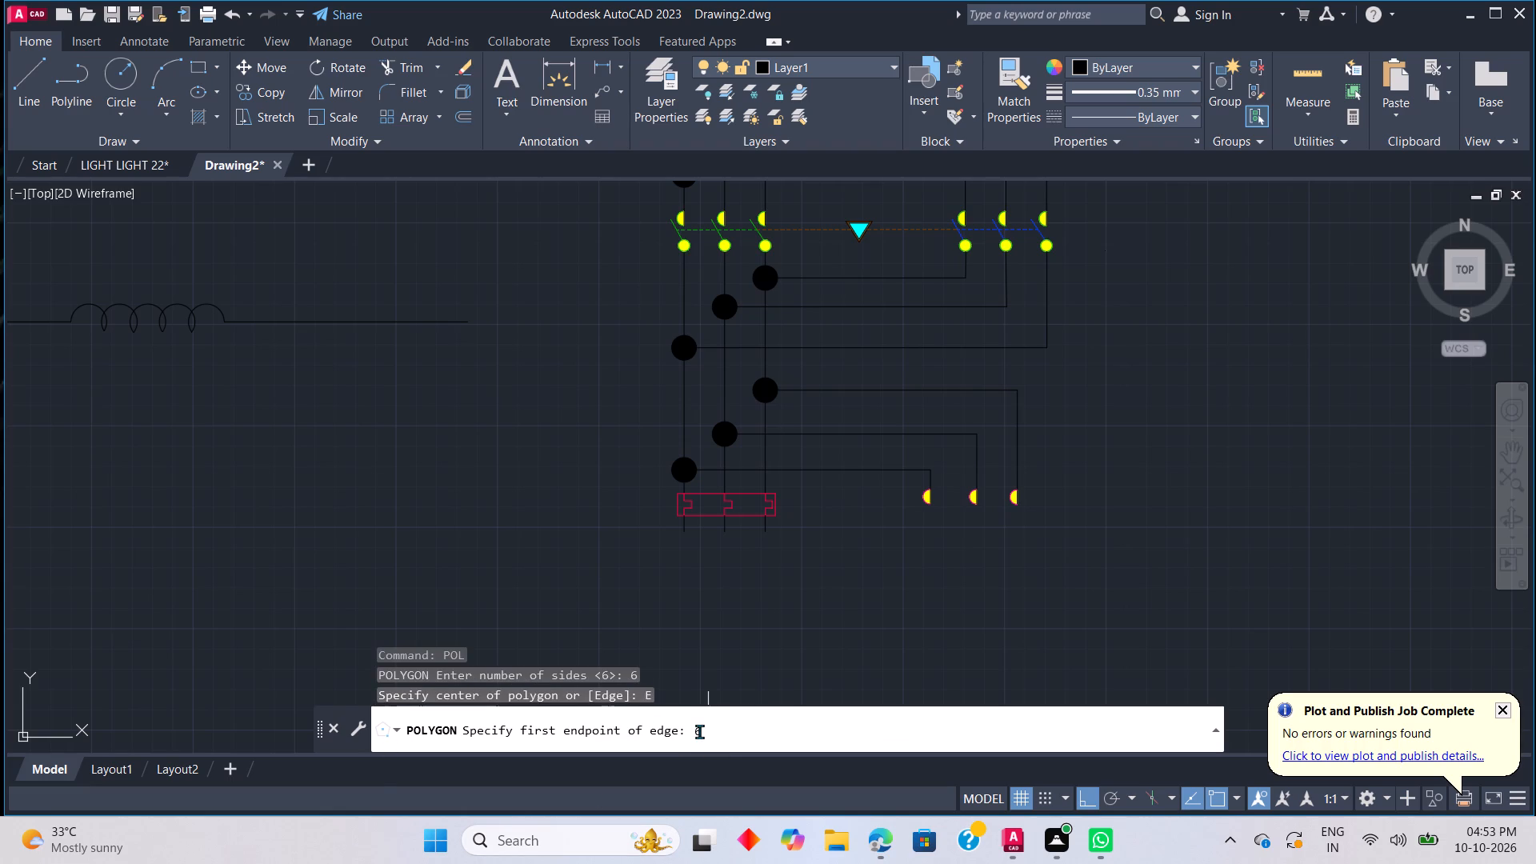
key("Return")
scroll(450, 444, "down", 2)
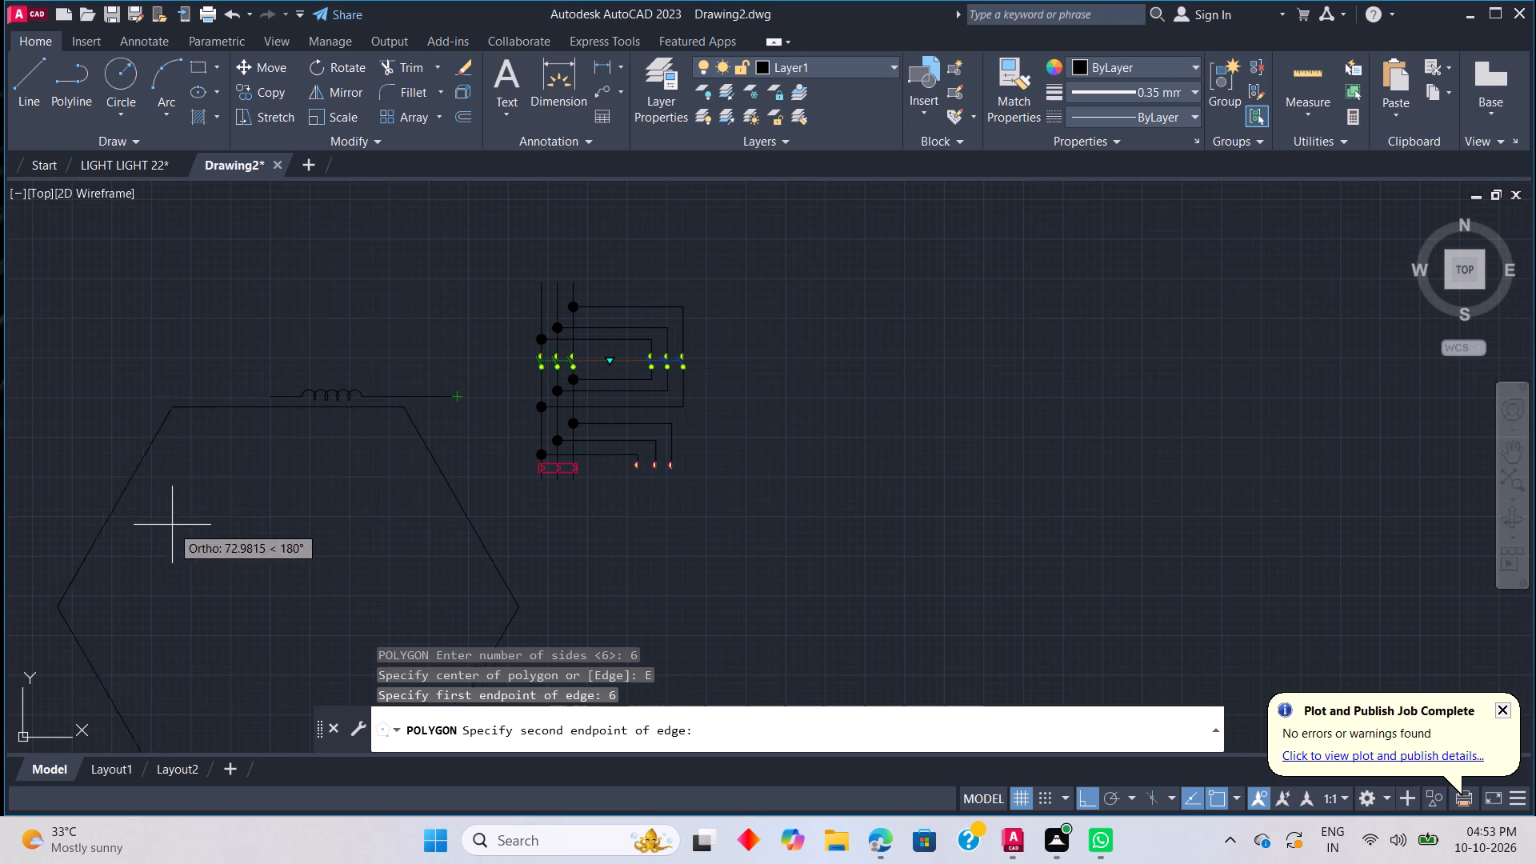
left_click(391, 390)
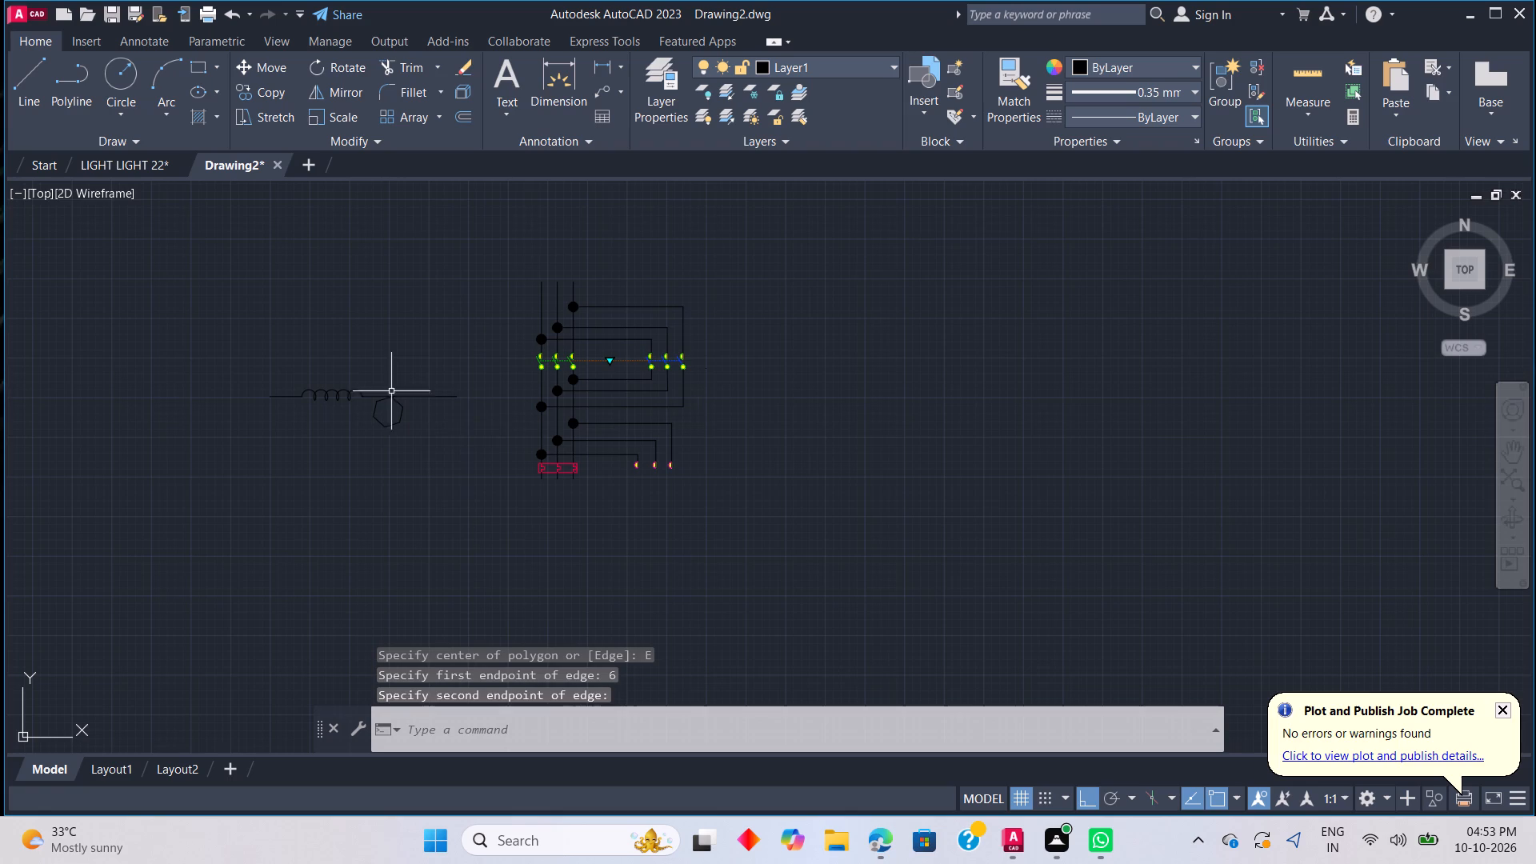
key("Escape")
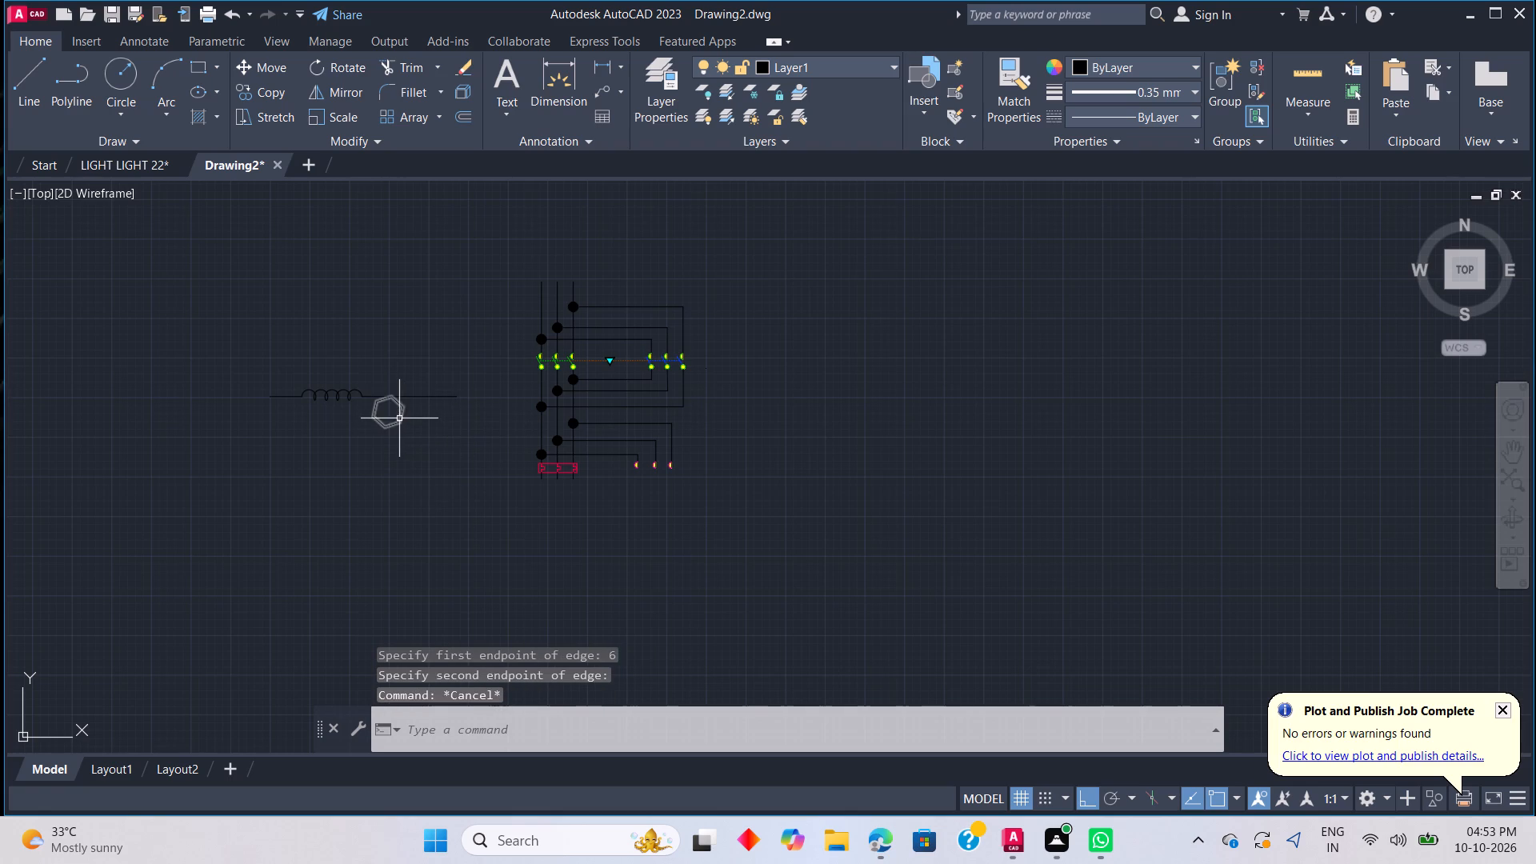
Copy the hexagon straight up, about 34 units above the coil's right lead.
left_click(399, 417)
right_click(412, 414)
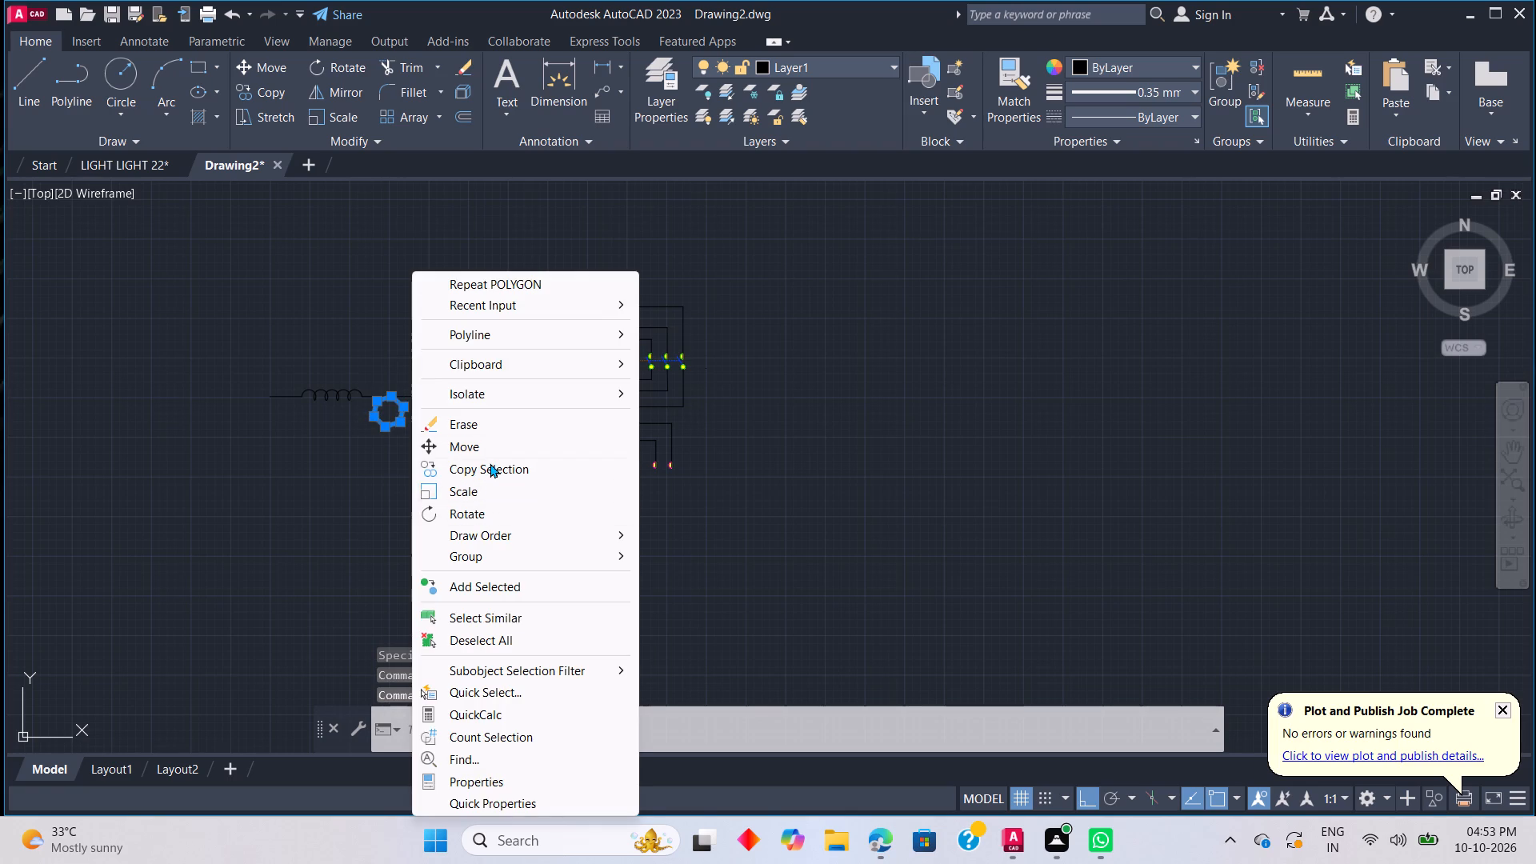
left_click(490, 466)
left_click(388, 399)
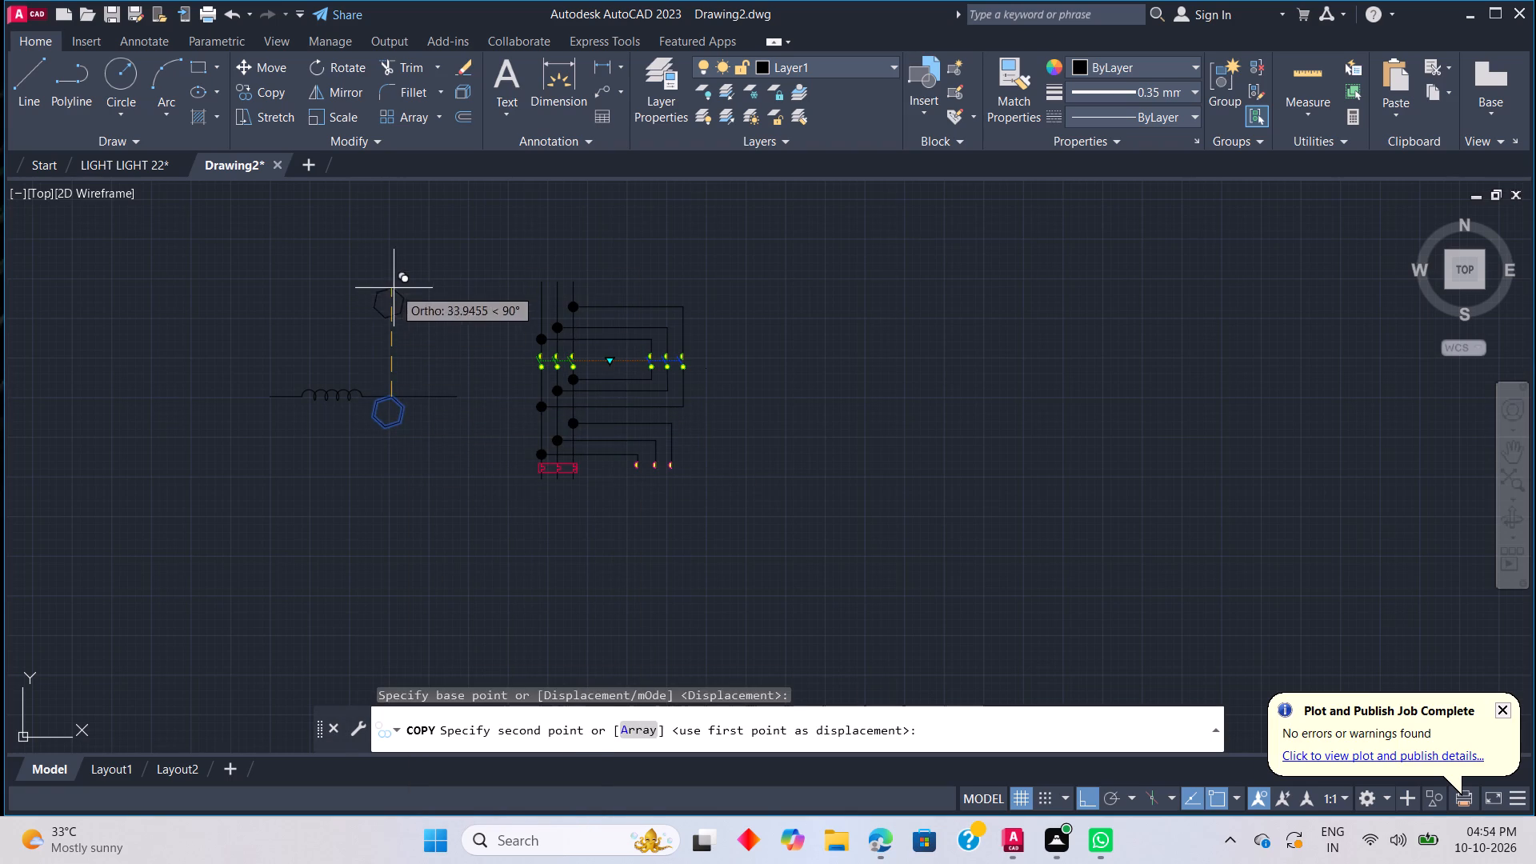
left_click(394, 288)
key("Escape")
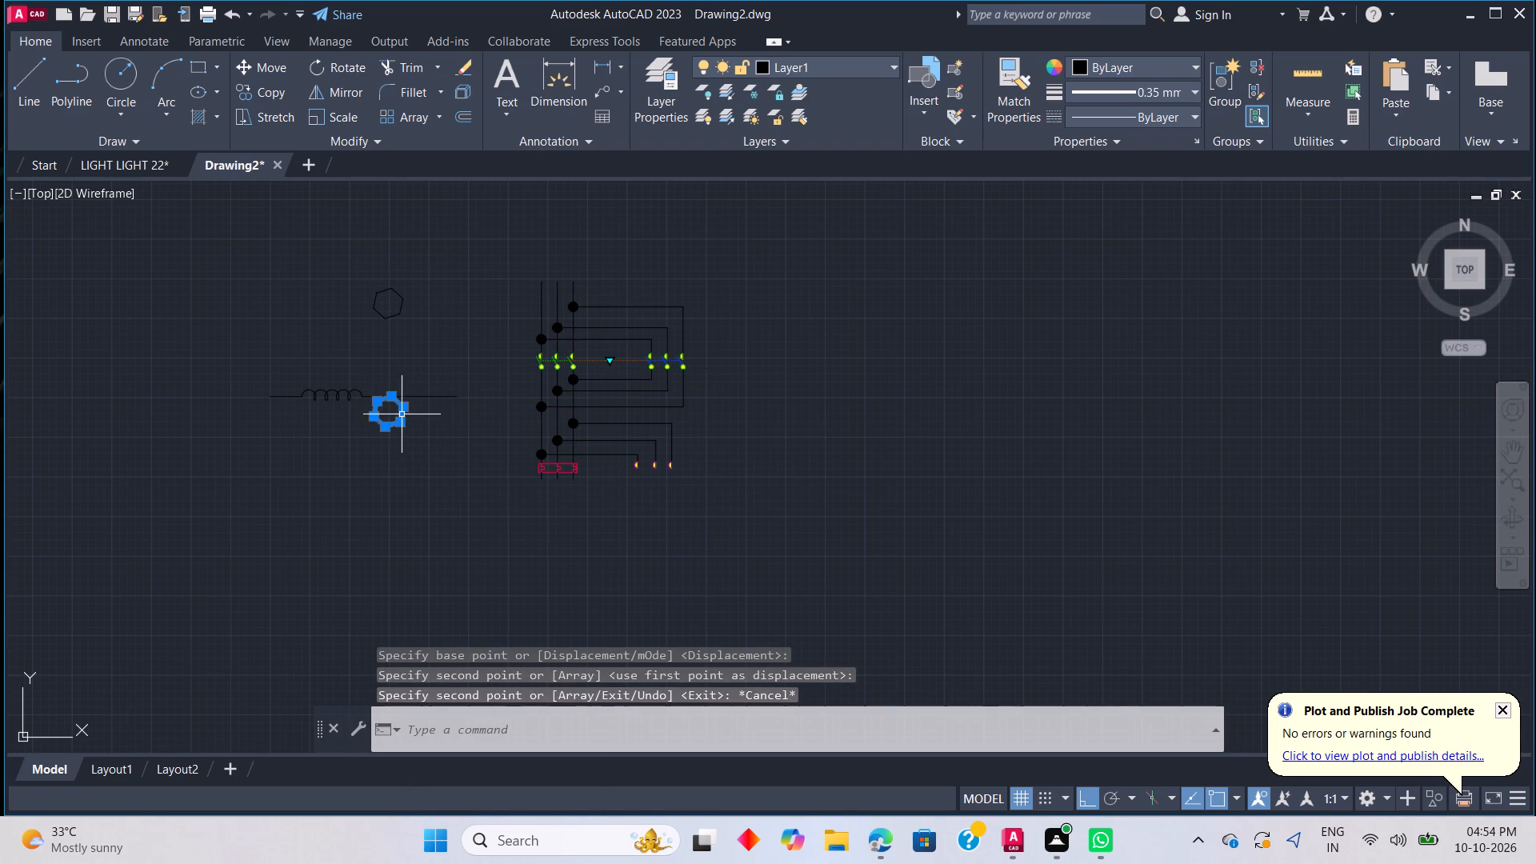
Erase the original hexagon touching the coil's right lead, leaving the copy above.
left_click(403, 416)
right_click(422, 426)
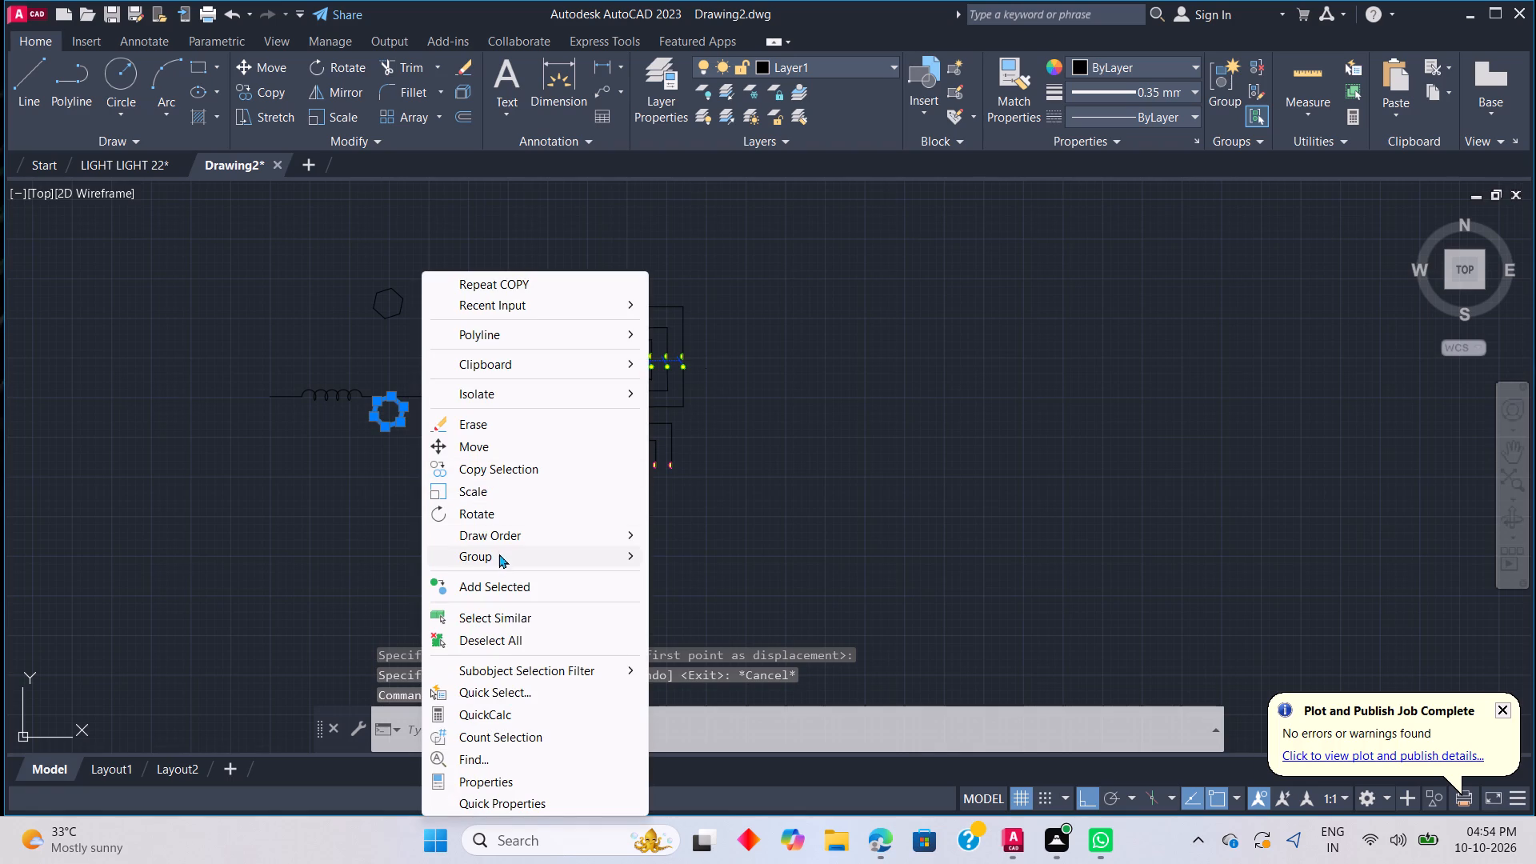
left_click(315, 594)
key("Delete")
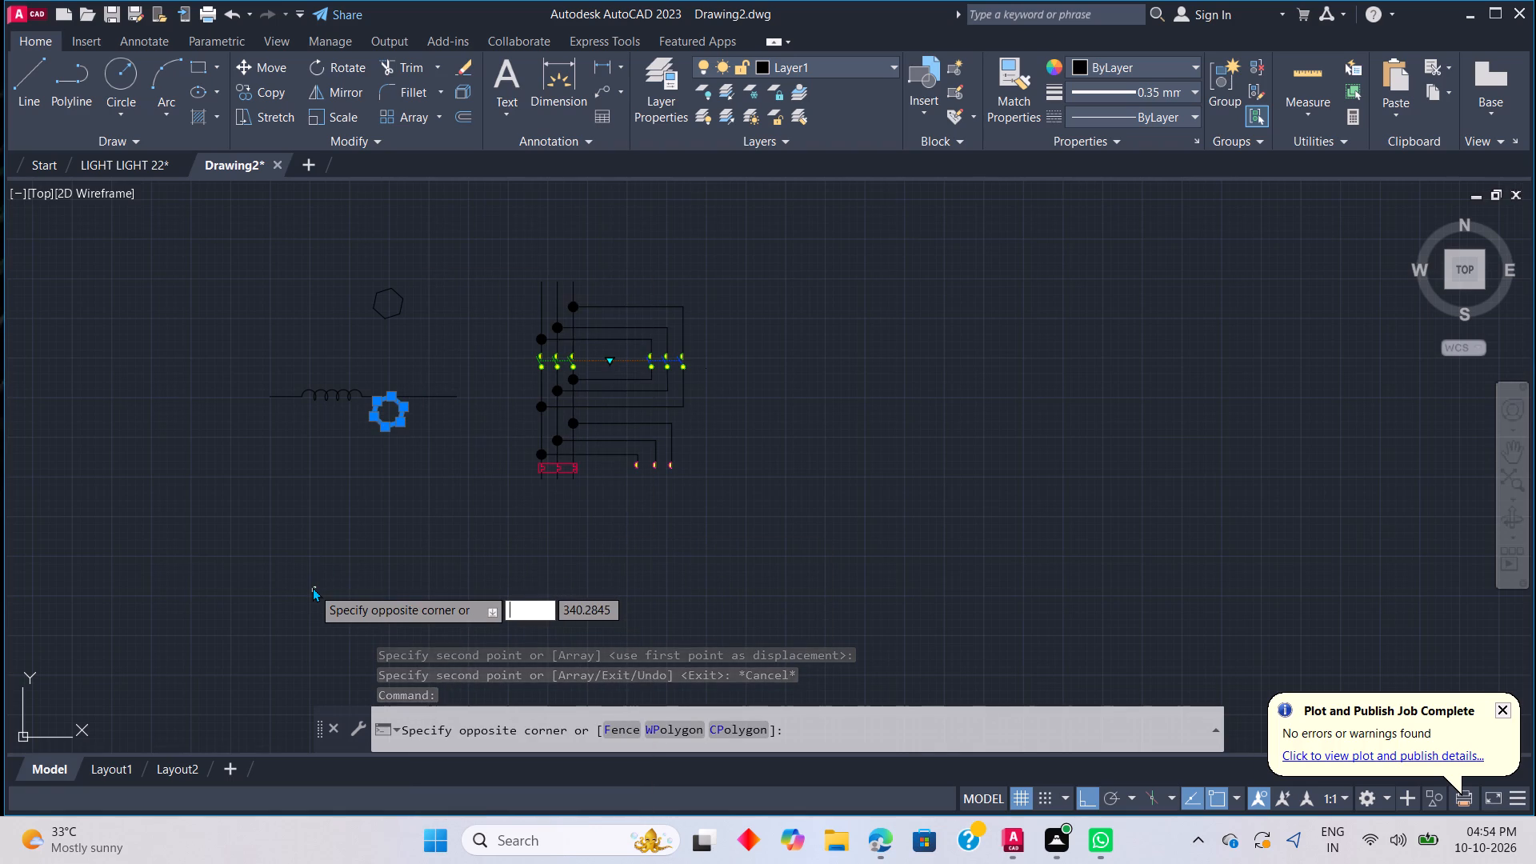
key("Delete")
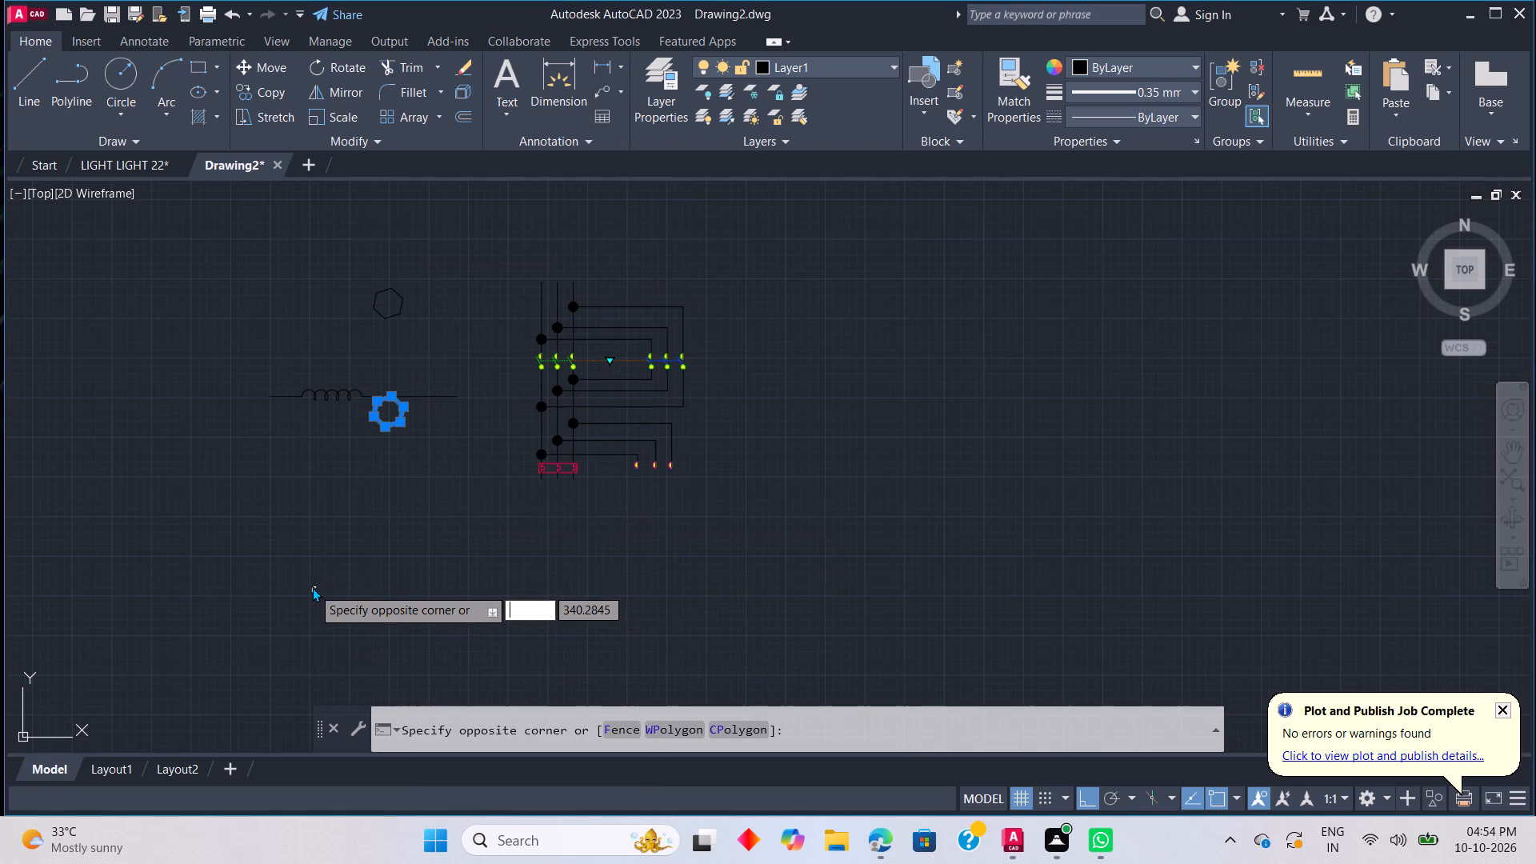
key("Delete")
scroll(304, 570, "up", 2)
left_click(288, 590)
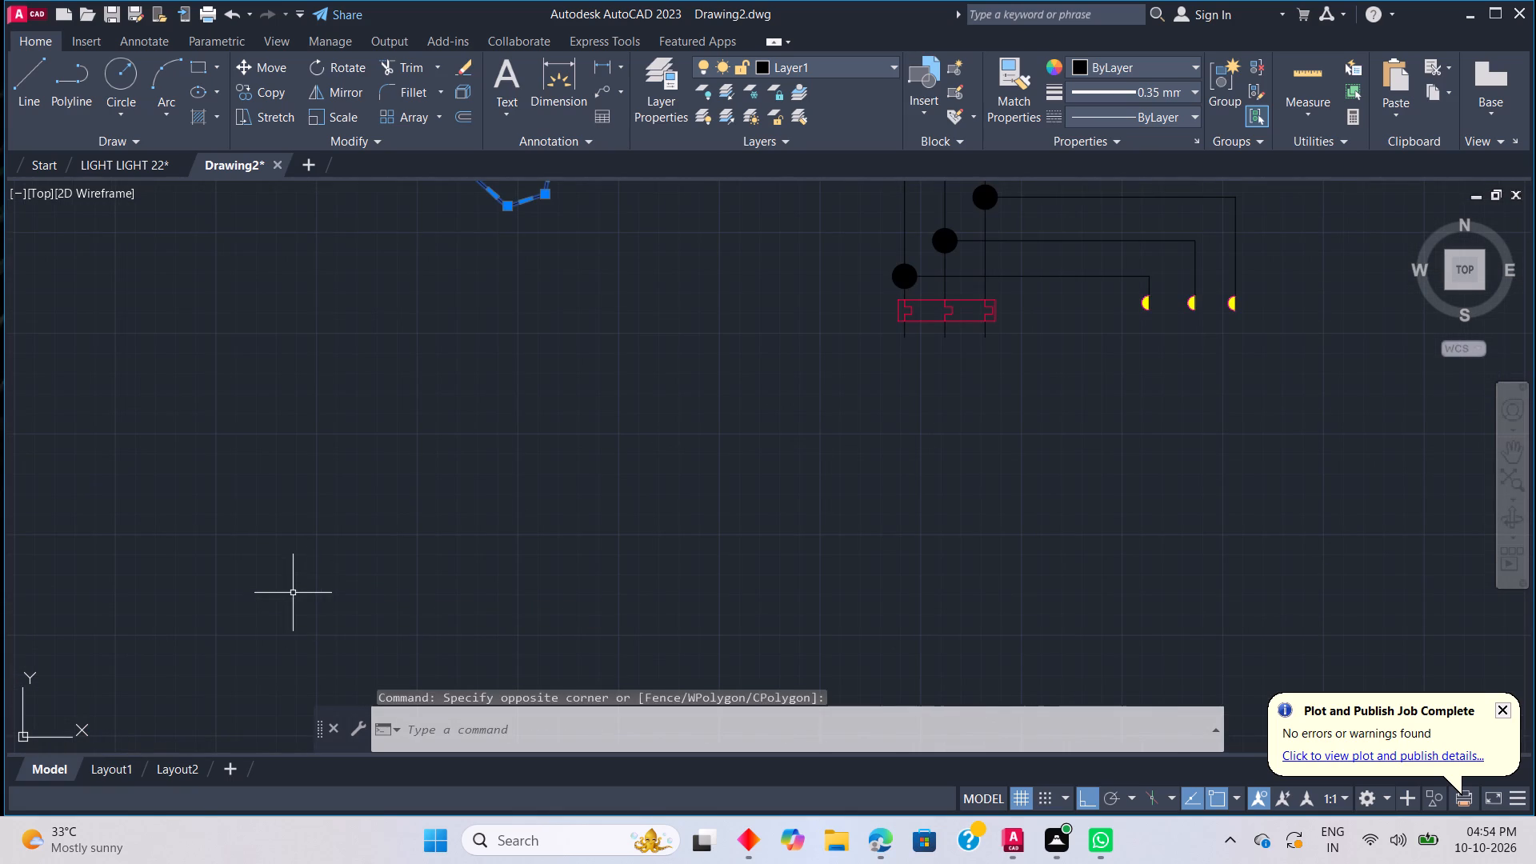
key("Delete")
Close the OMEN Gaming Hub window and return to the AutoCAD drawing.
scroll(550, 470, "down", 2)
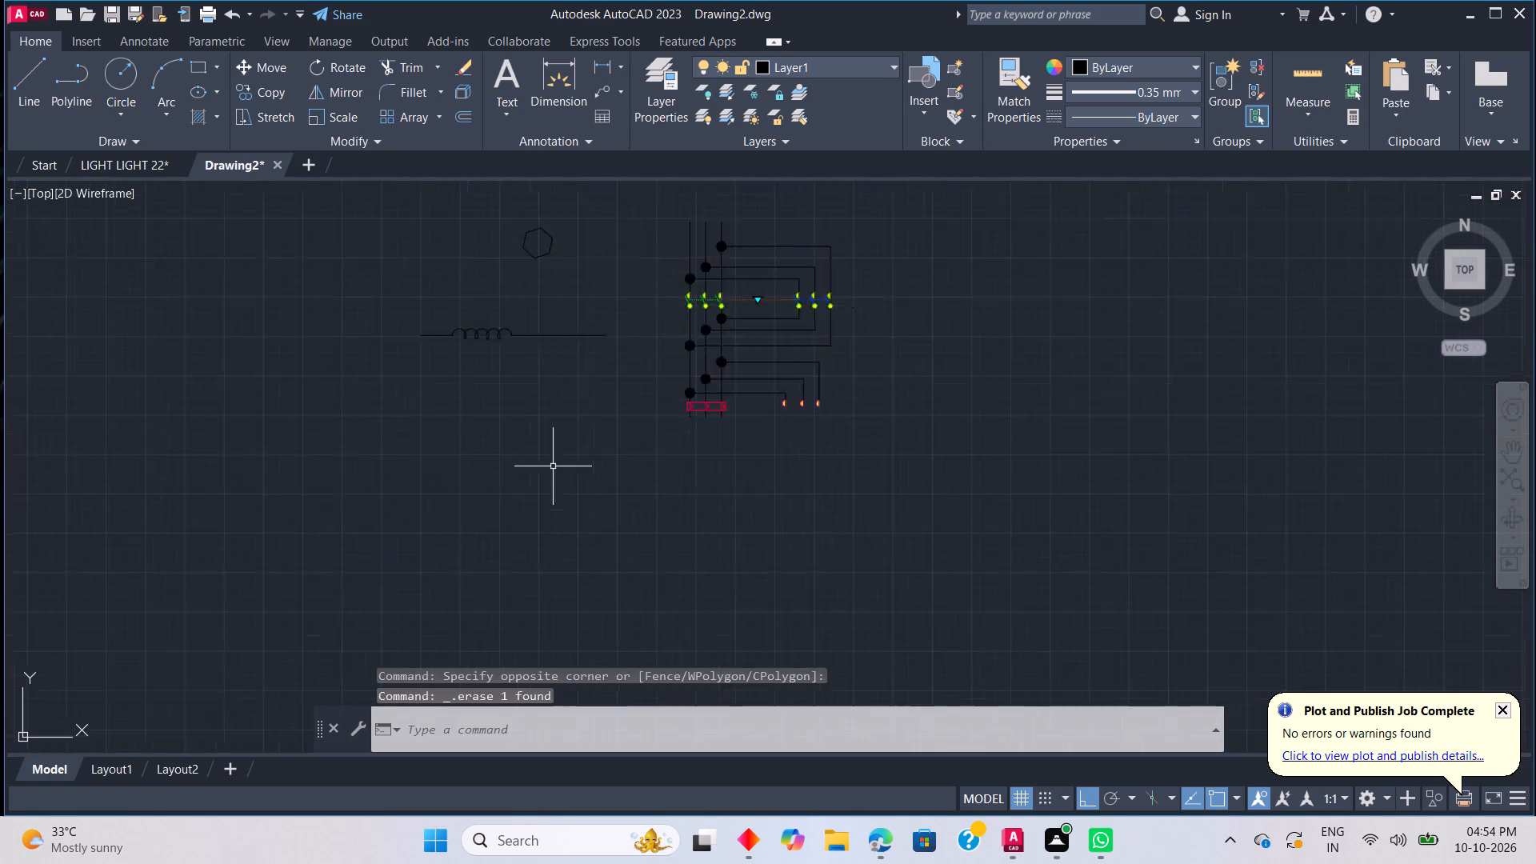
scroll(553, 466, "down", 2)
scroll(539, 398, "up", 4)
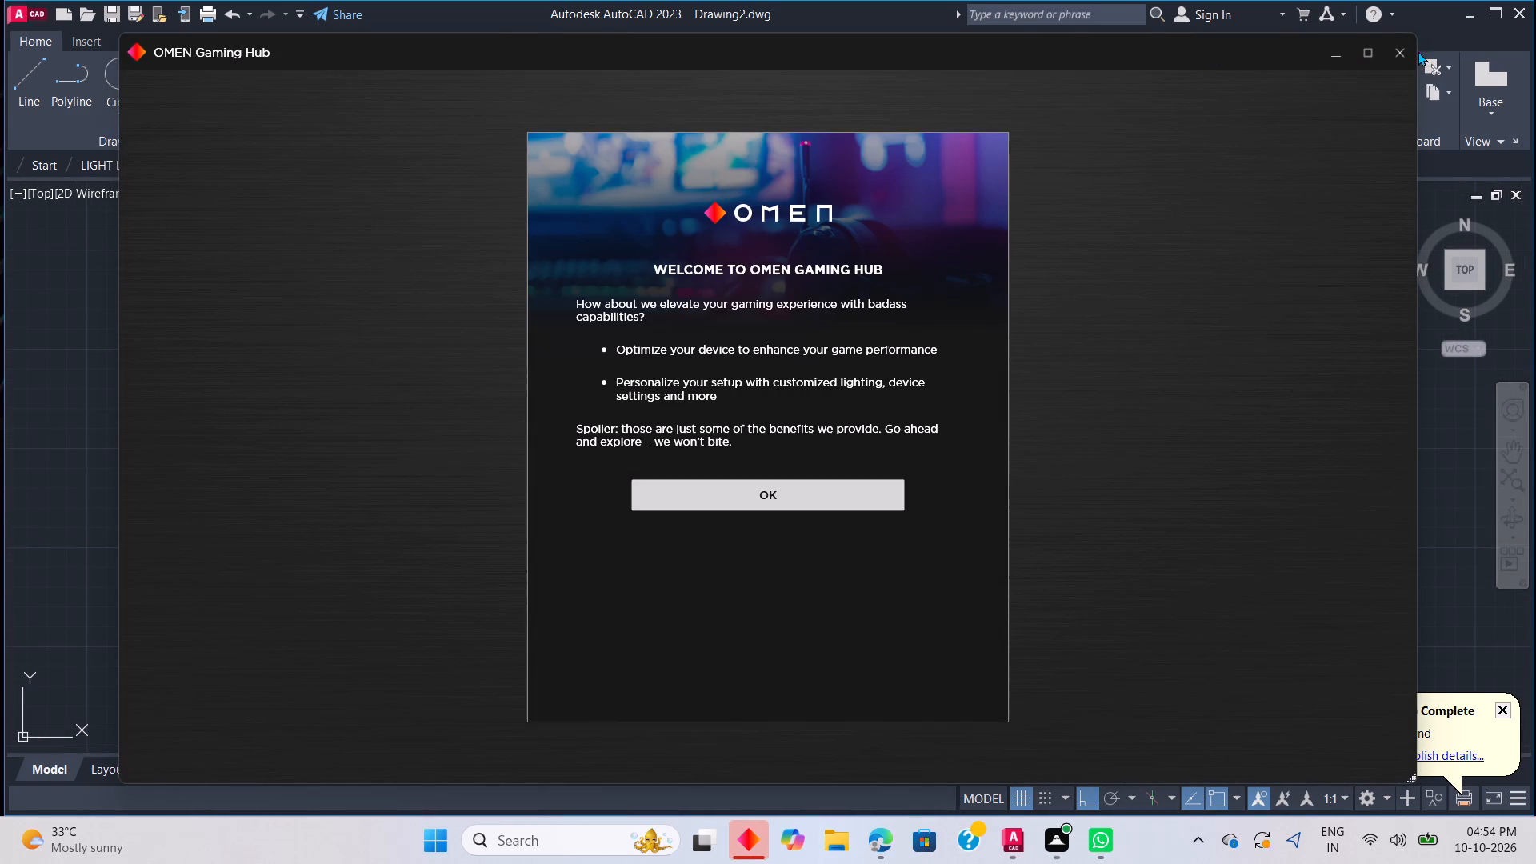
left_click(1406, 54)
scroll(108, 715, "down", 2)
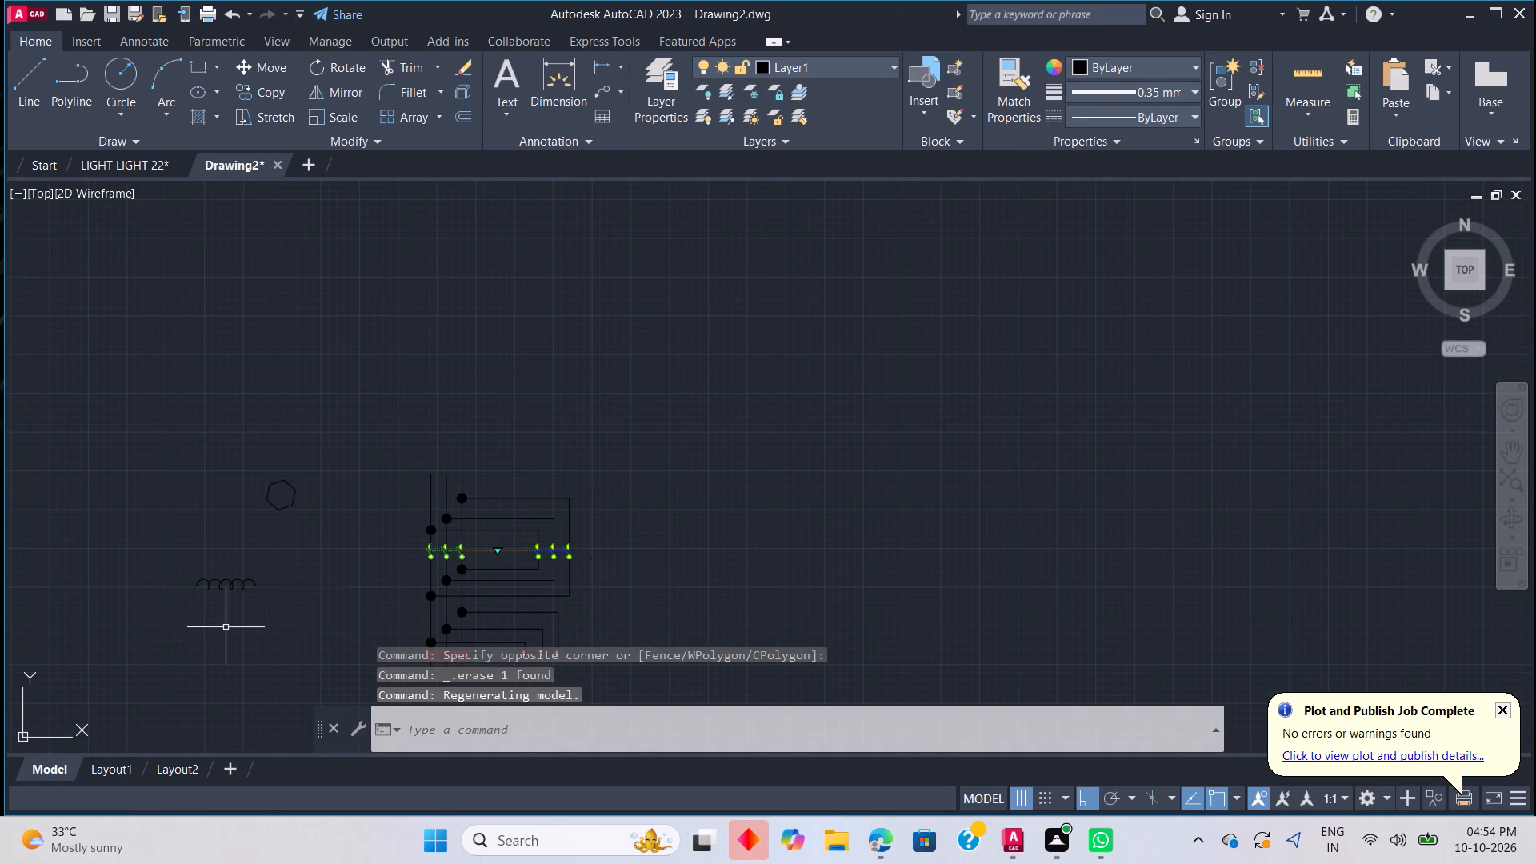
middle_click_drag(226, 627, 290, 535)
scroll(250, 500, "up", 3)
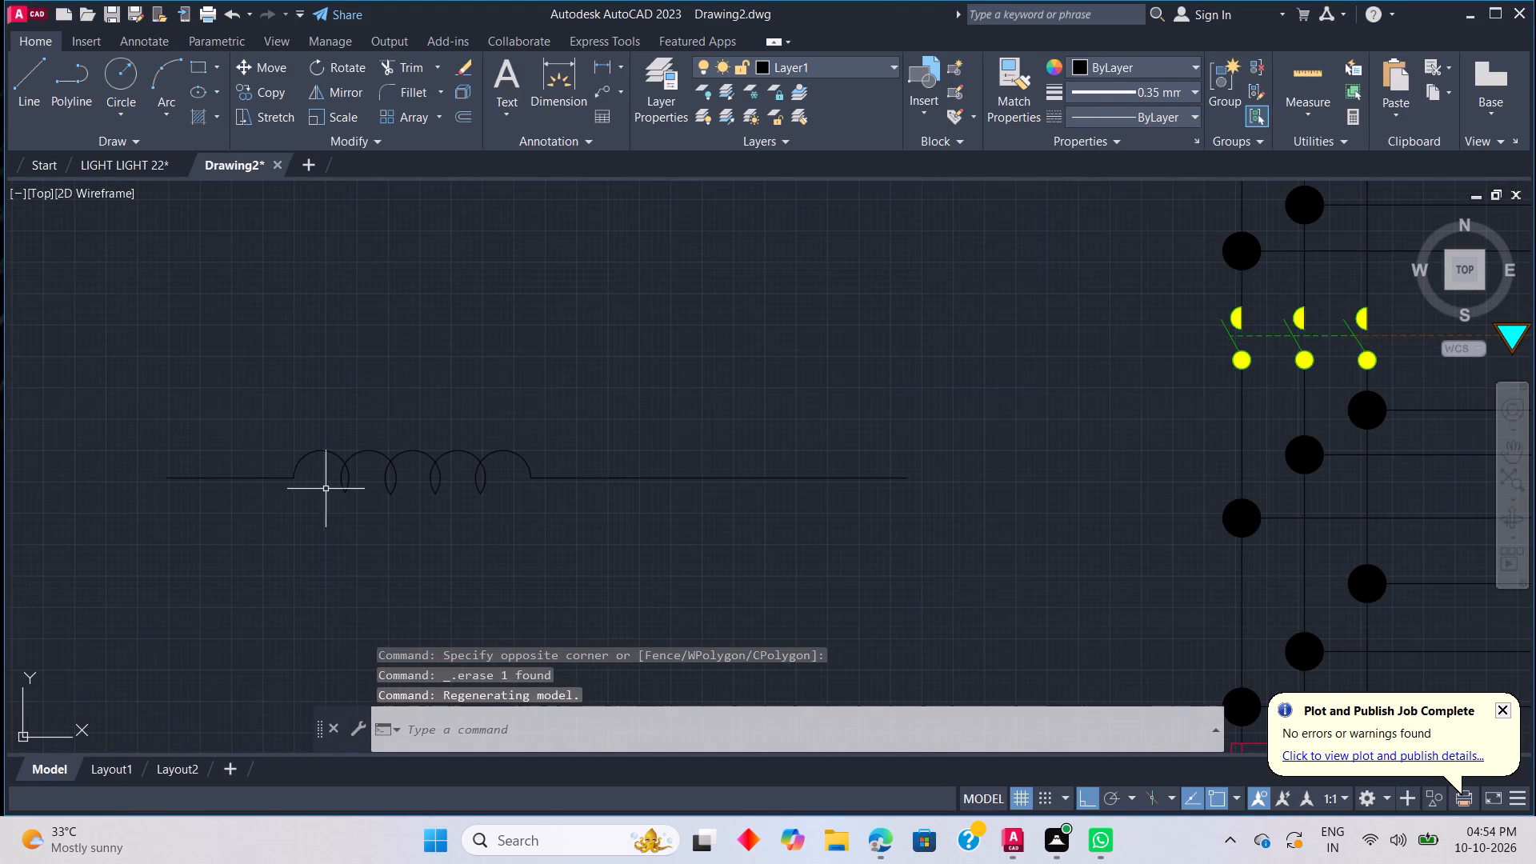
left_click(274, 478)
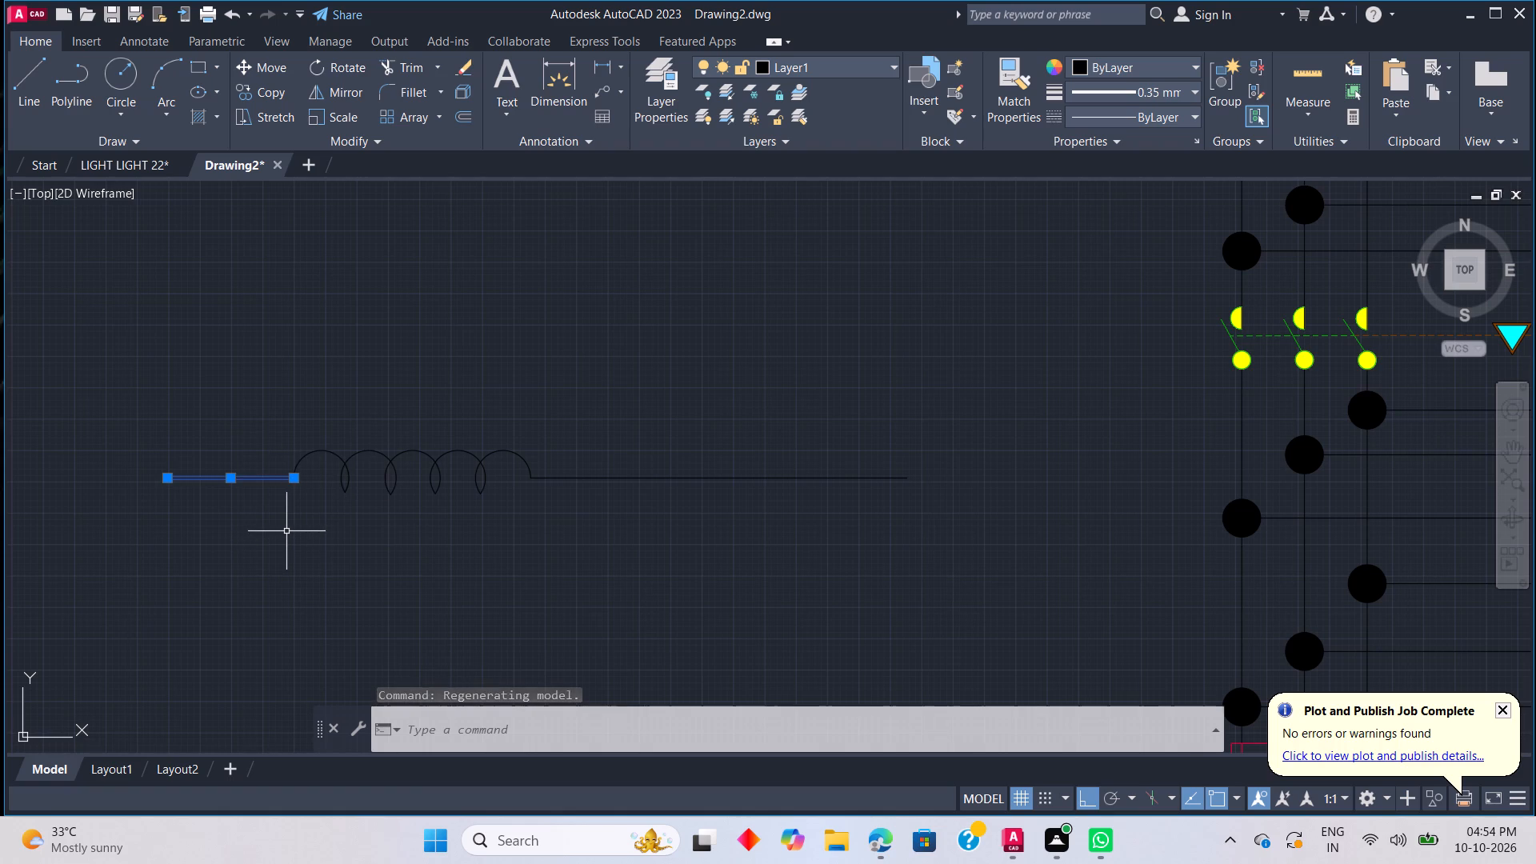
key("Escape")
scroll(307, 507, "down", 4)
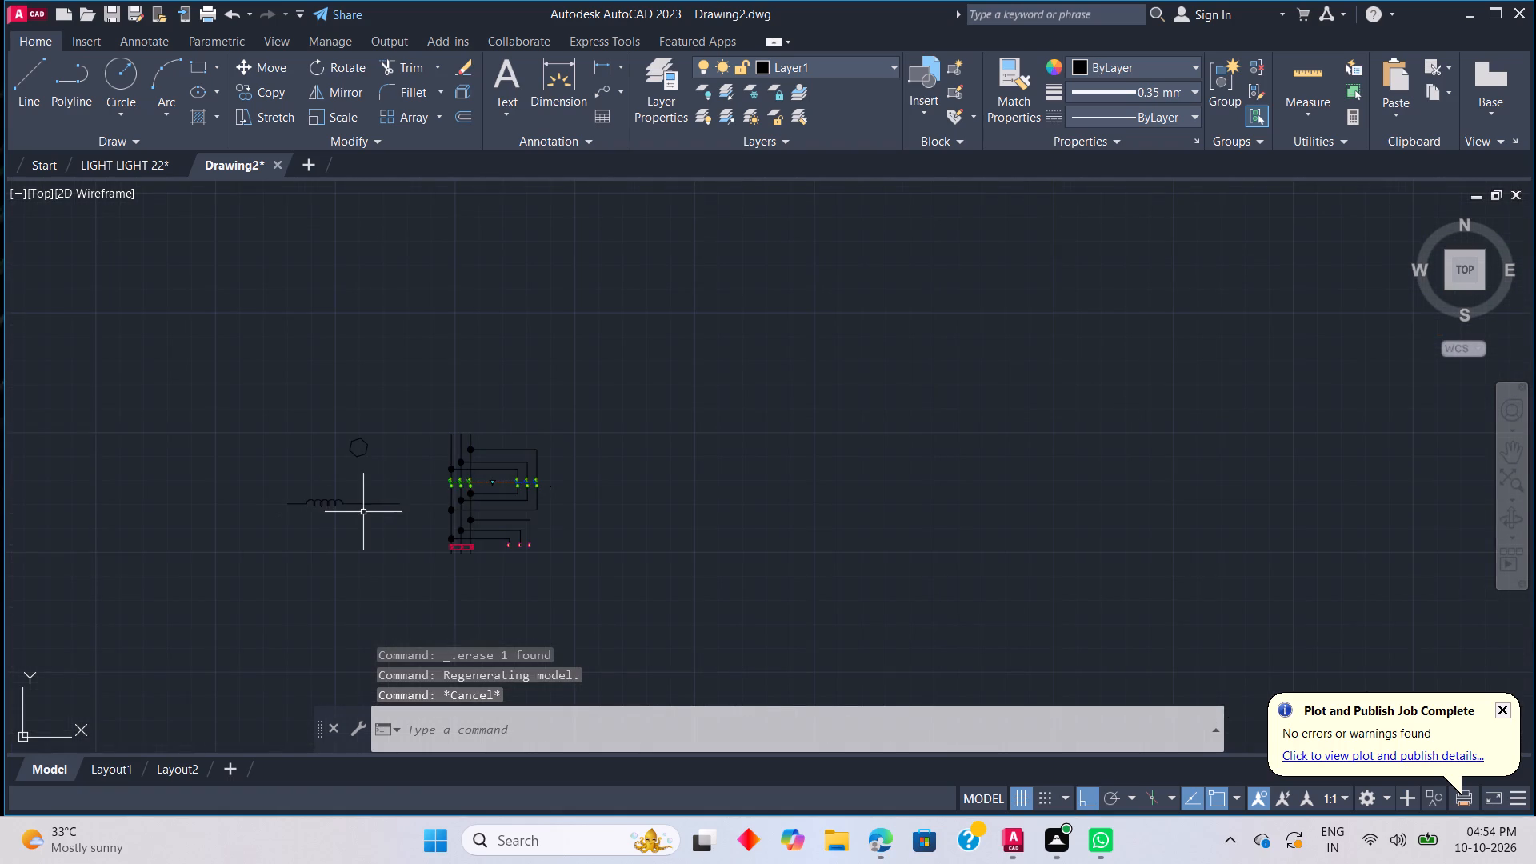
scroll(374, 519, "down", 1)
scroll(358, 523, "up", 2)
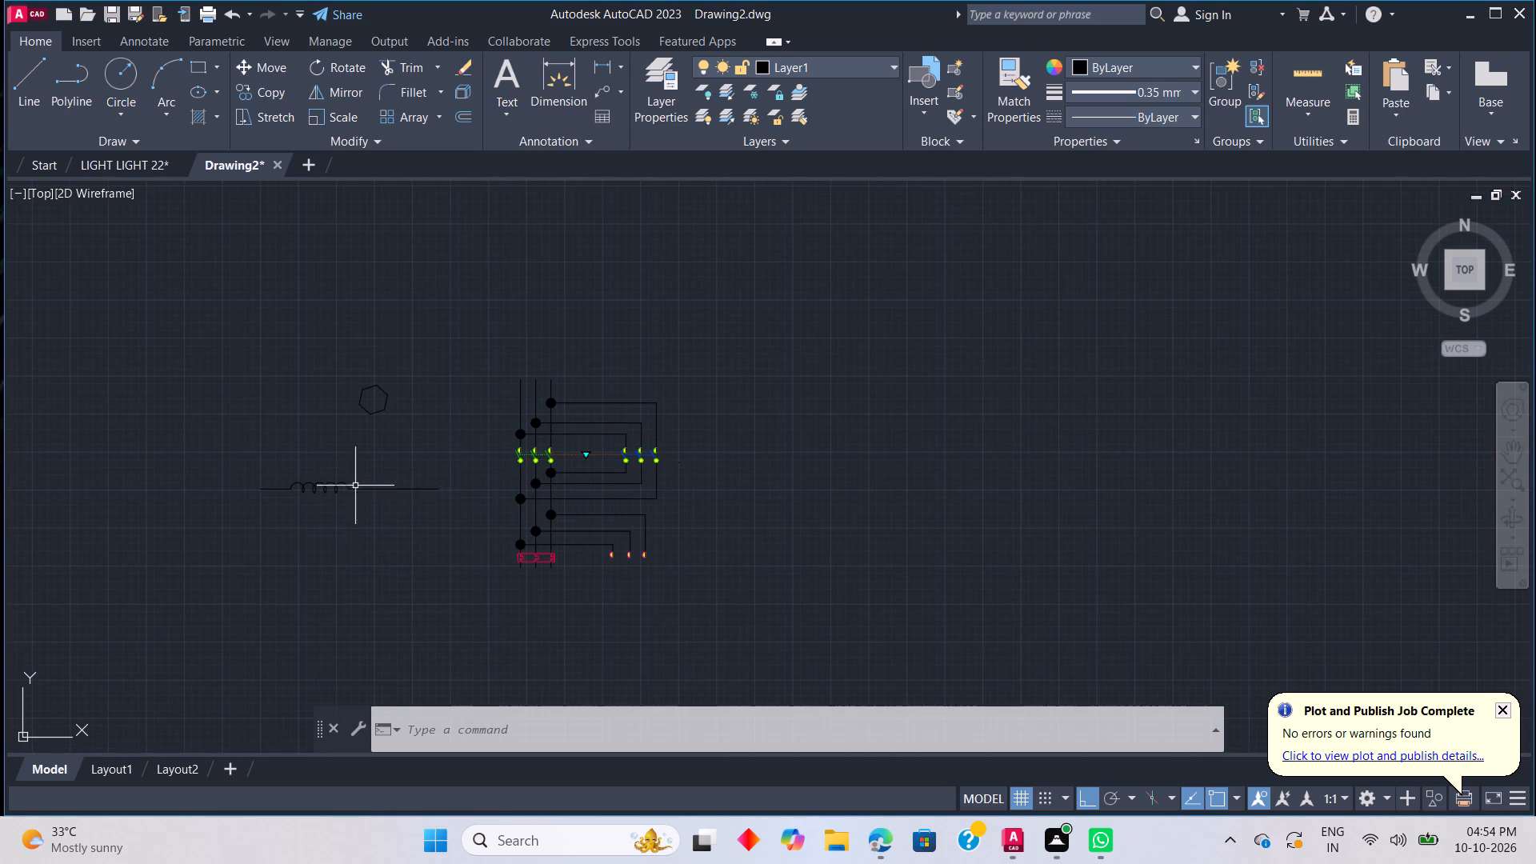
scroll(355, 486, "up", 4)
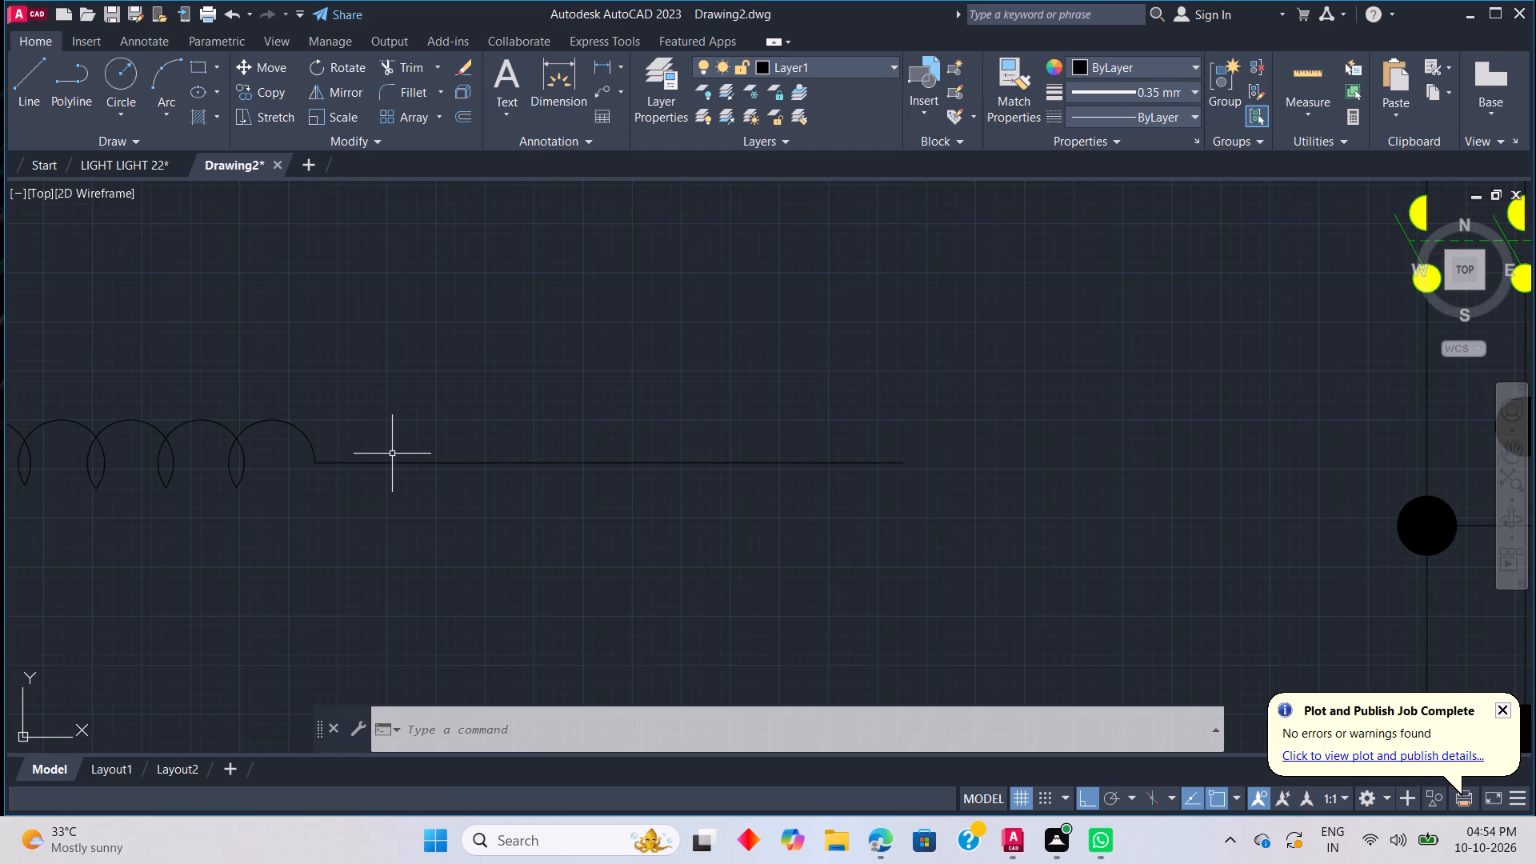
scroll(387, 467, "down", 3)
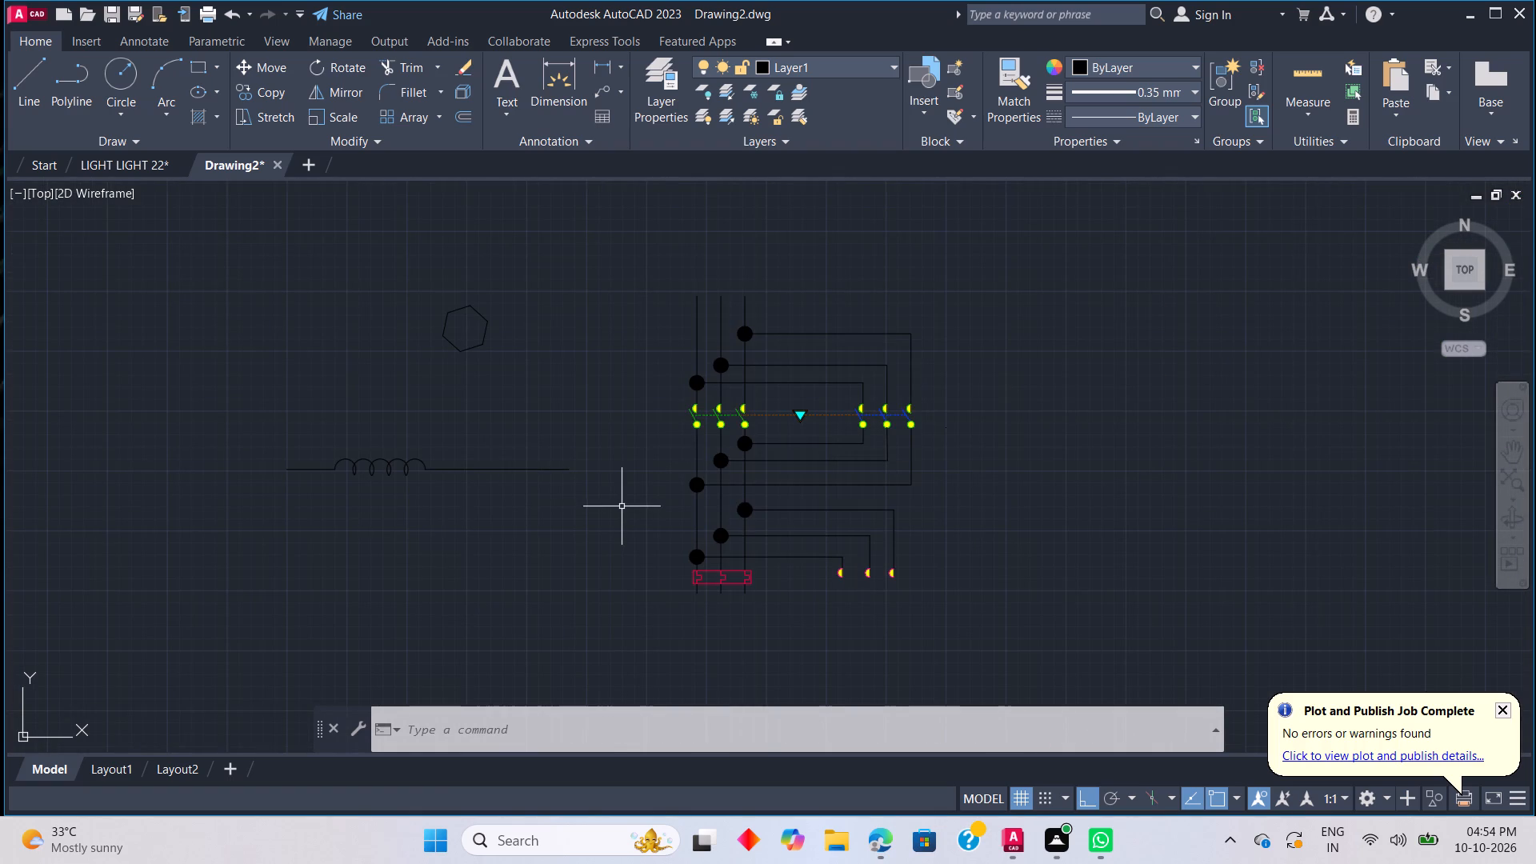
Erase the five-turn coil together with its lead lines, beside the wiring diagram.
left_click(620, 508)
left_click(225, 418)
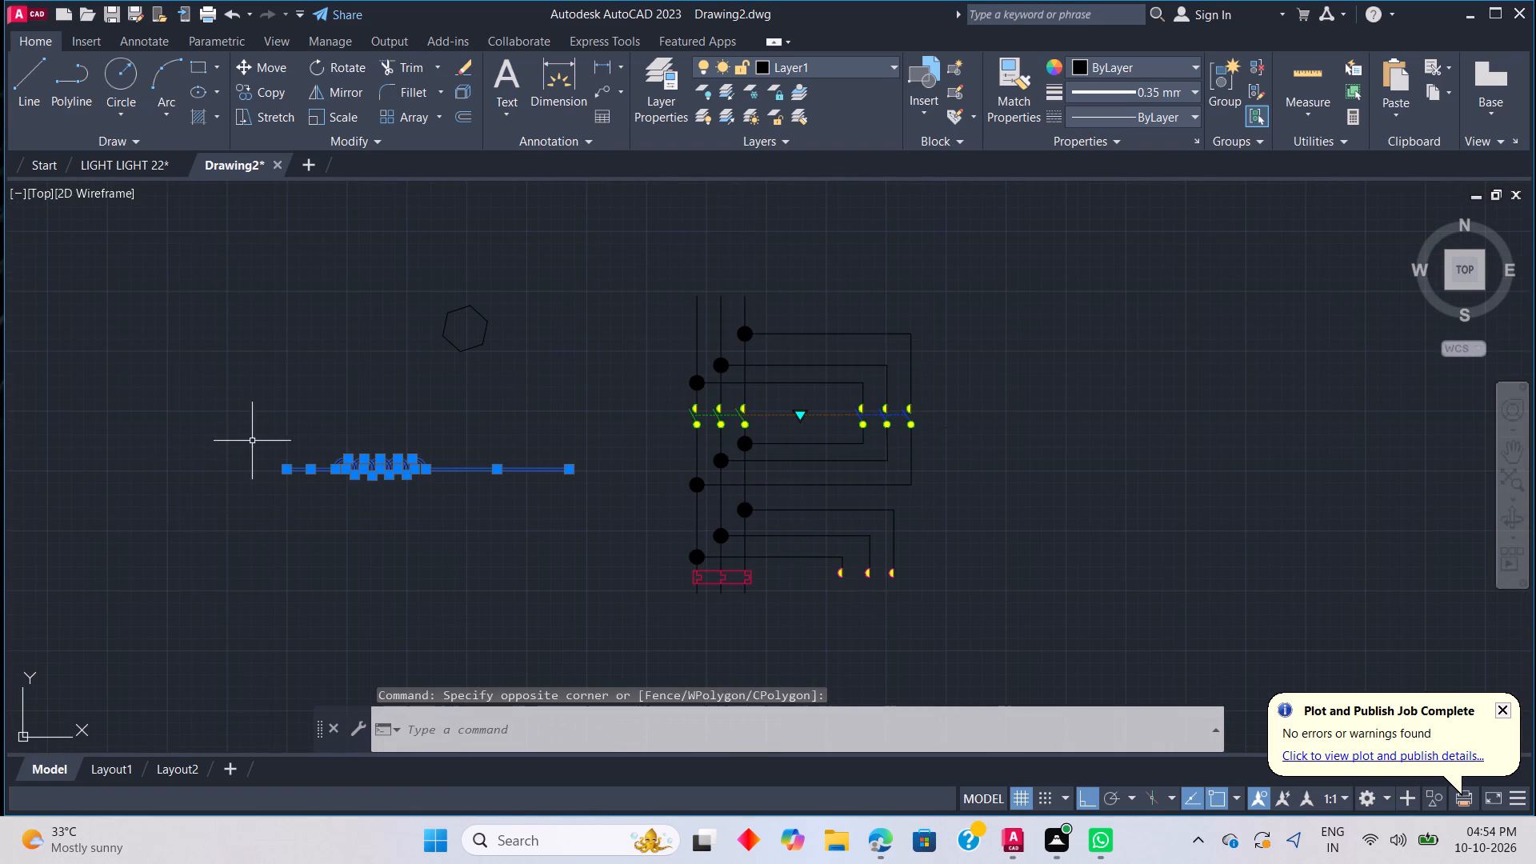
key("Delete")
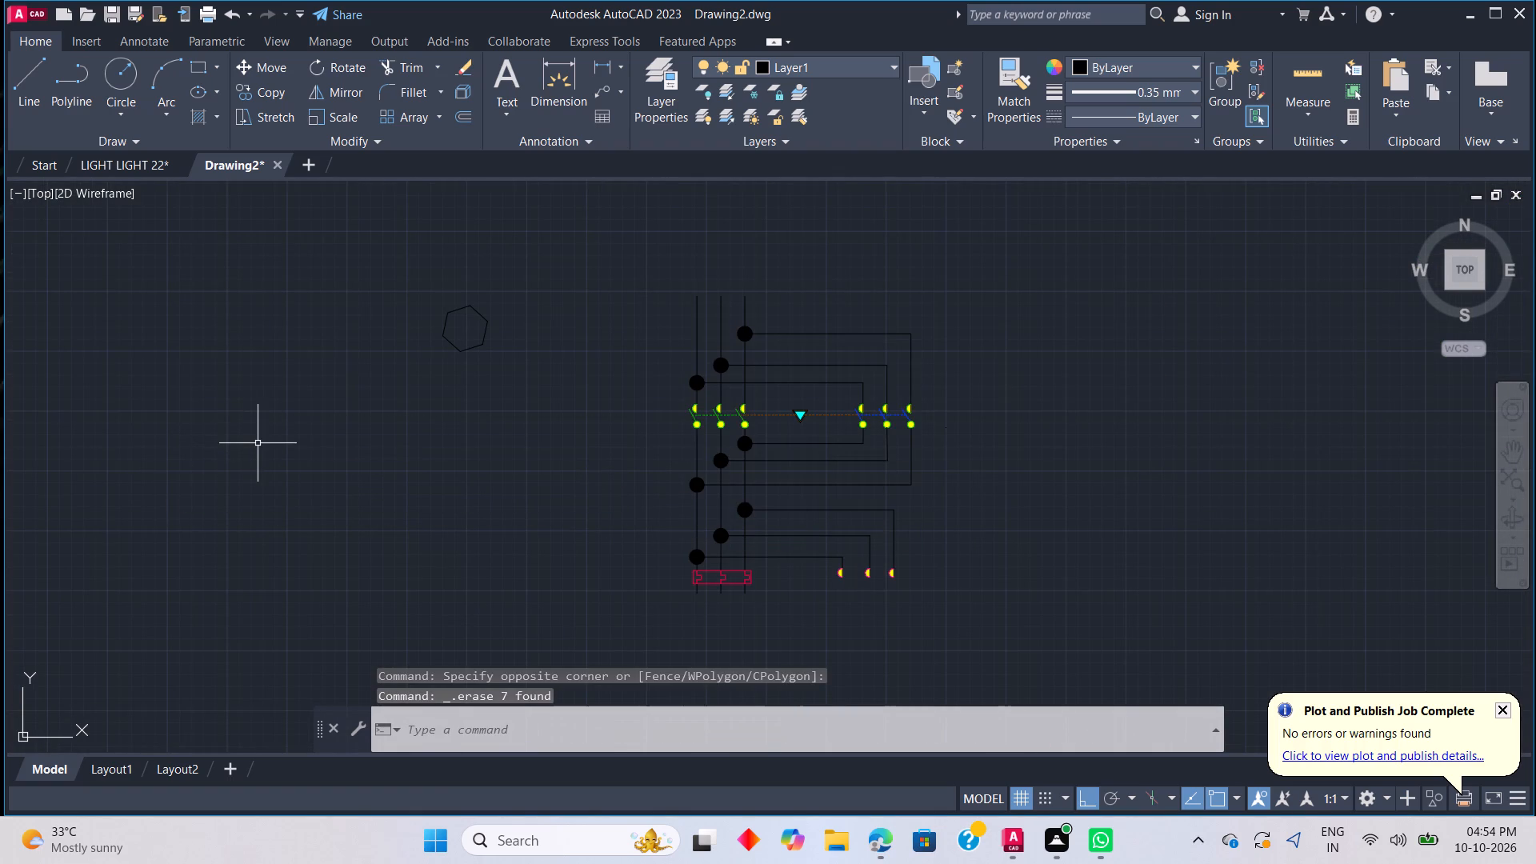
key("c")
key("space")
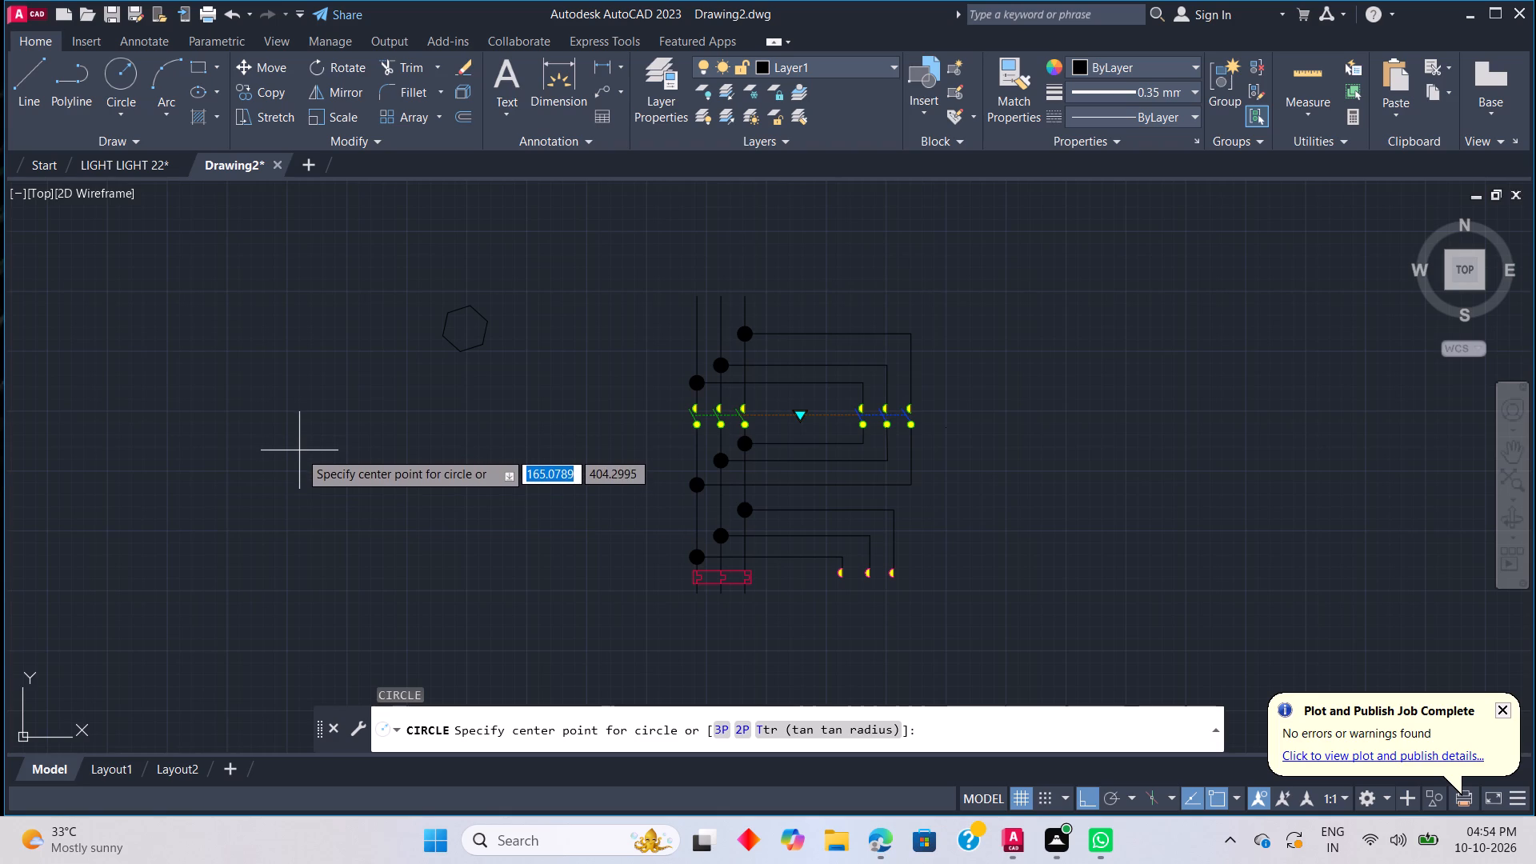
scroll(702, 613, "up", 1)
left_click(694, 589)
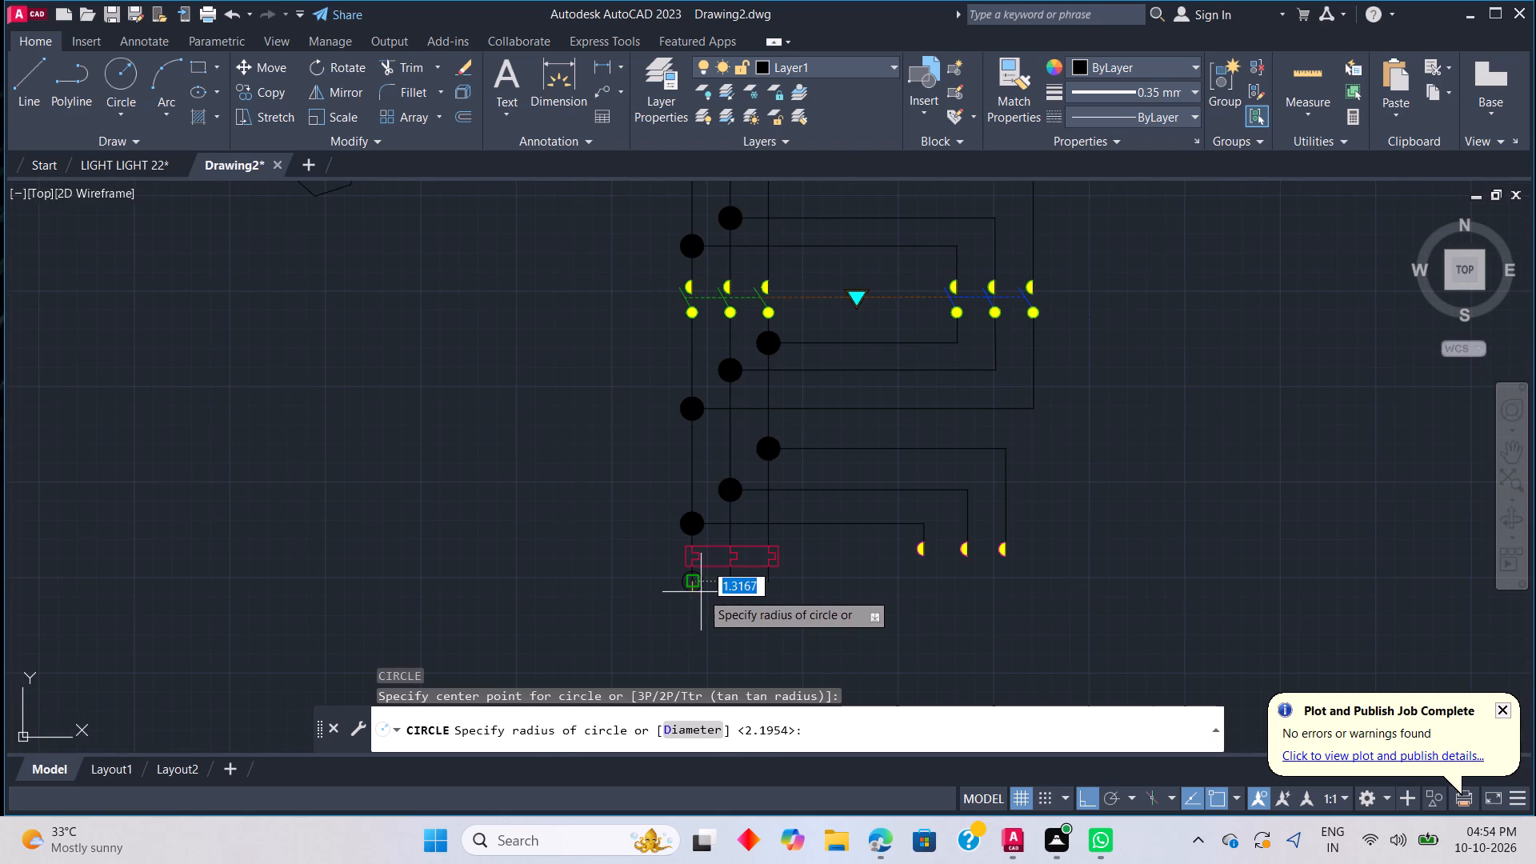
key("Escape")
Copy the circle around the lowest junction dot on the wiring diagram's first vertical line about 60 units left into empty space.
left_click(680, 530)
right_click(538, 518)
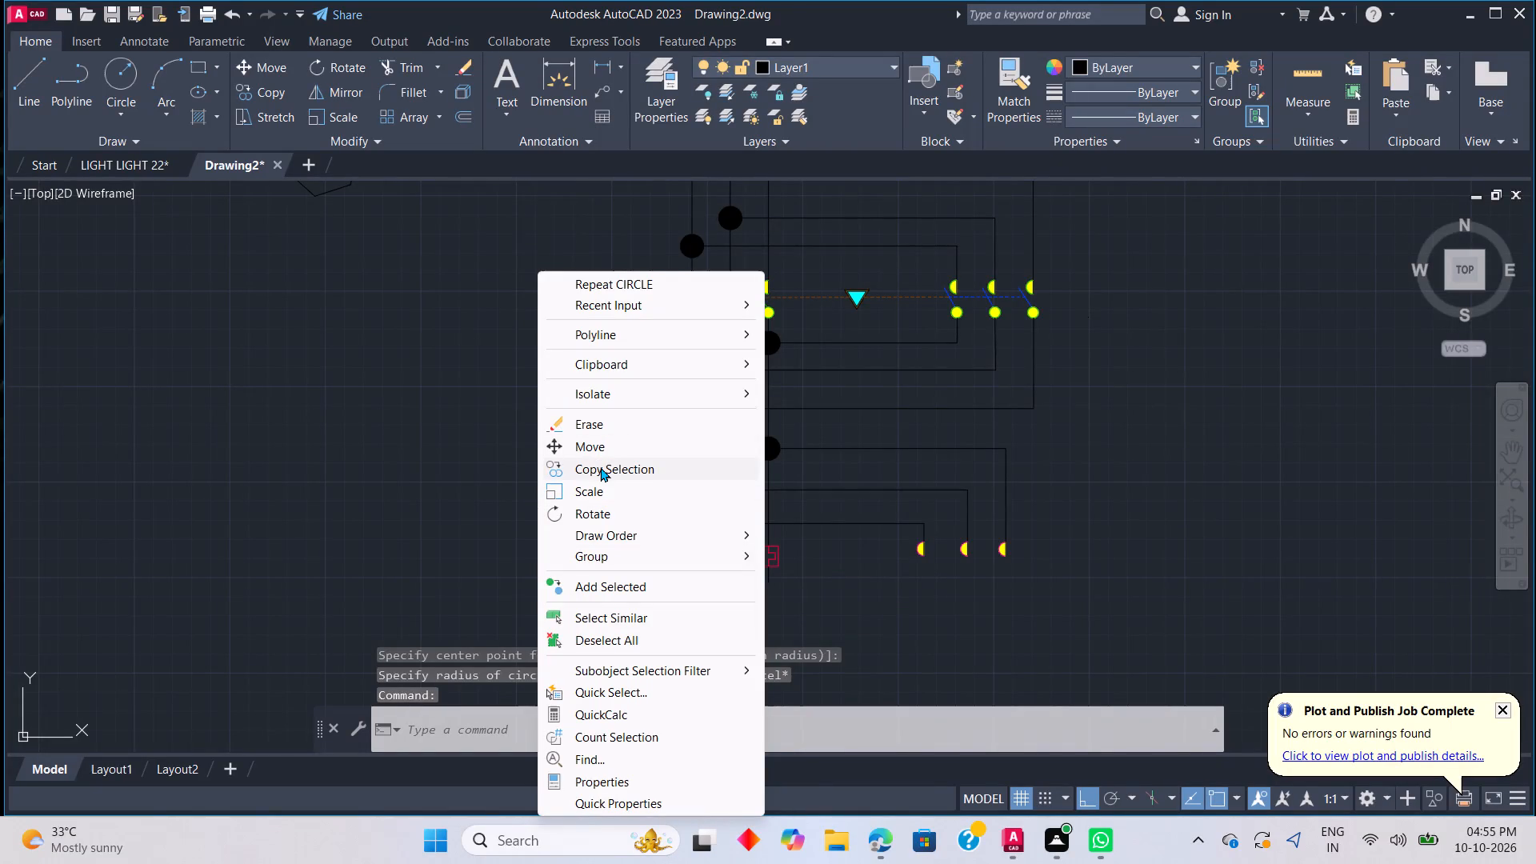
left_click(600, 467)
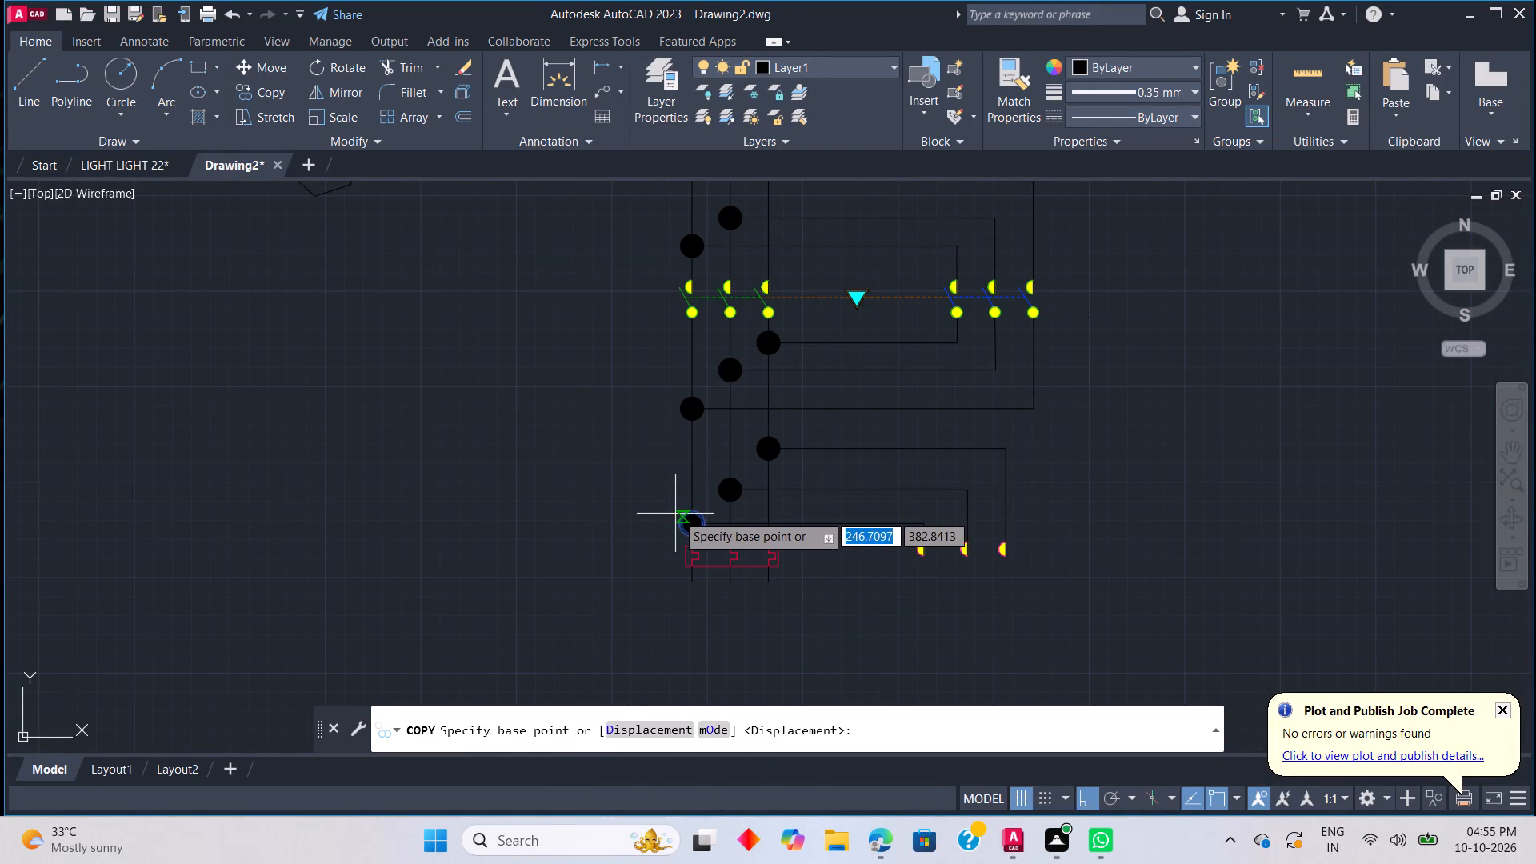
left_click(679, 514)
left_click(221, 382)
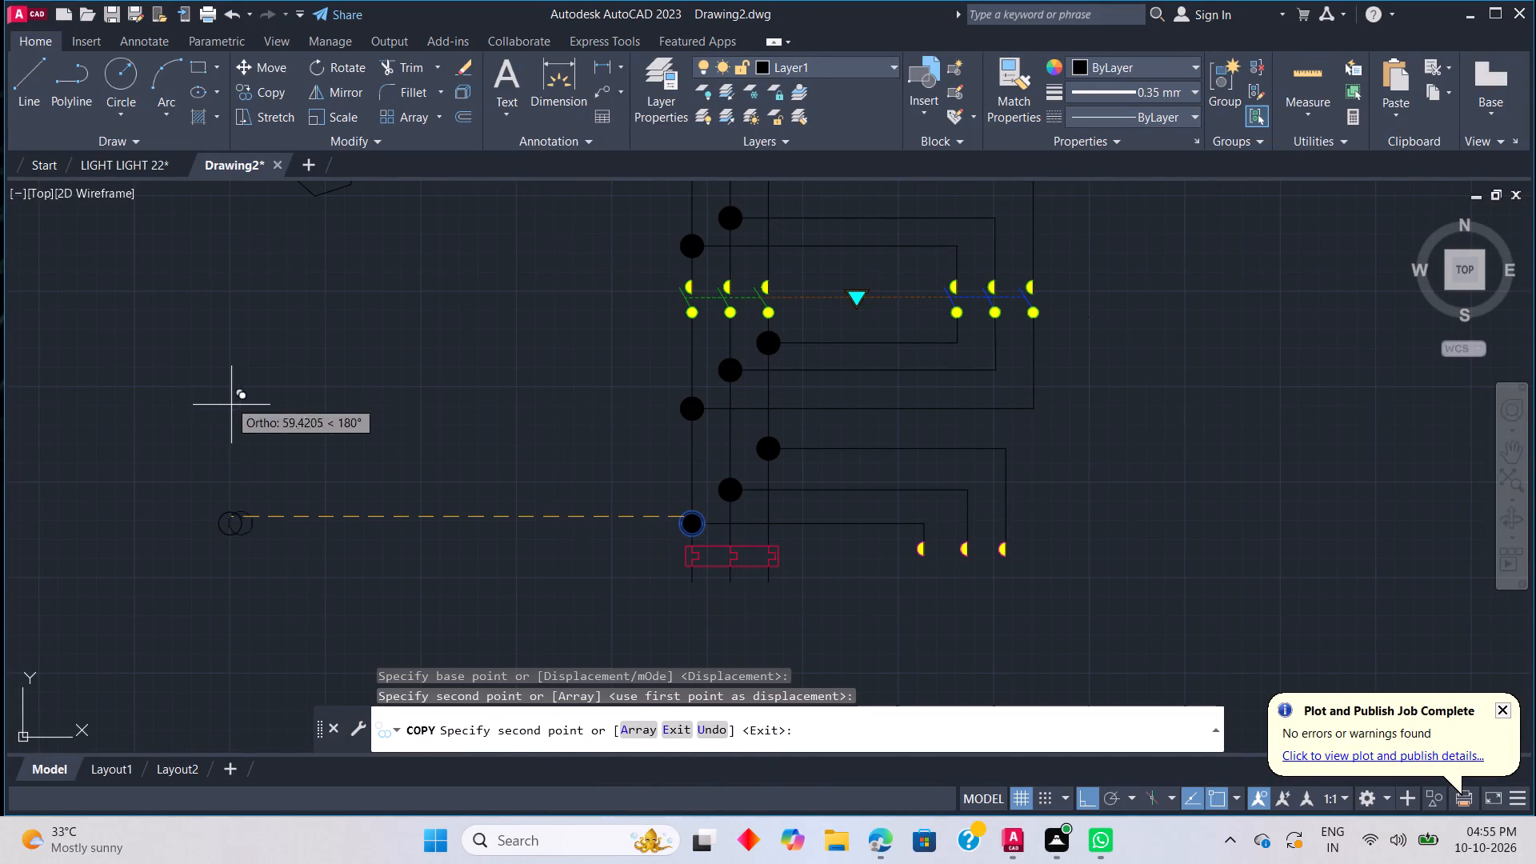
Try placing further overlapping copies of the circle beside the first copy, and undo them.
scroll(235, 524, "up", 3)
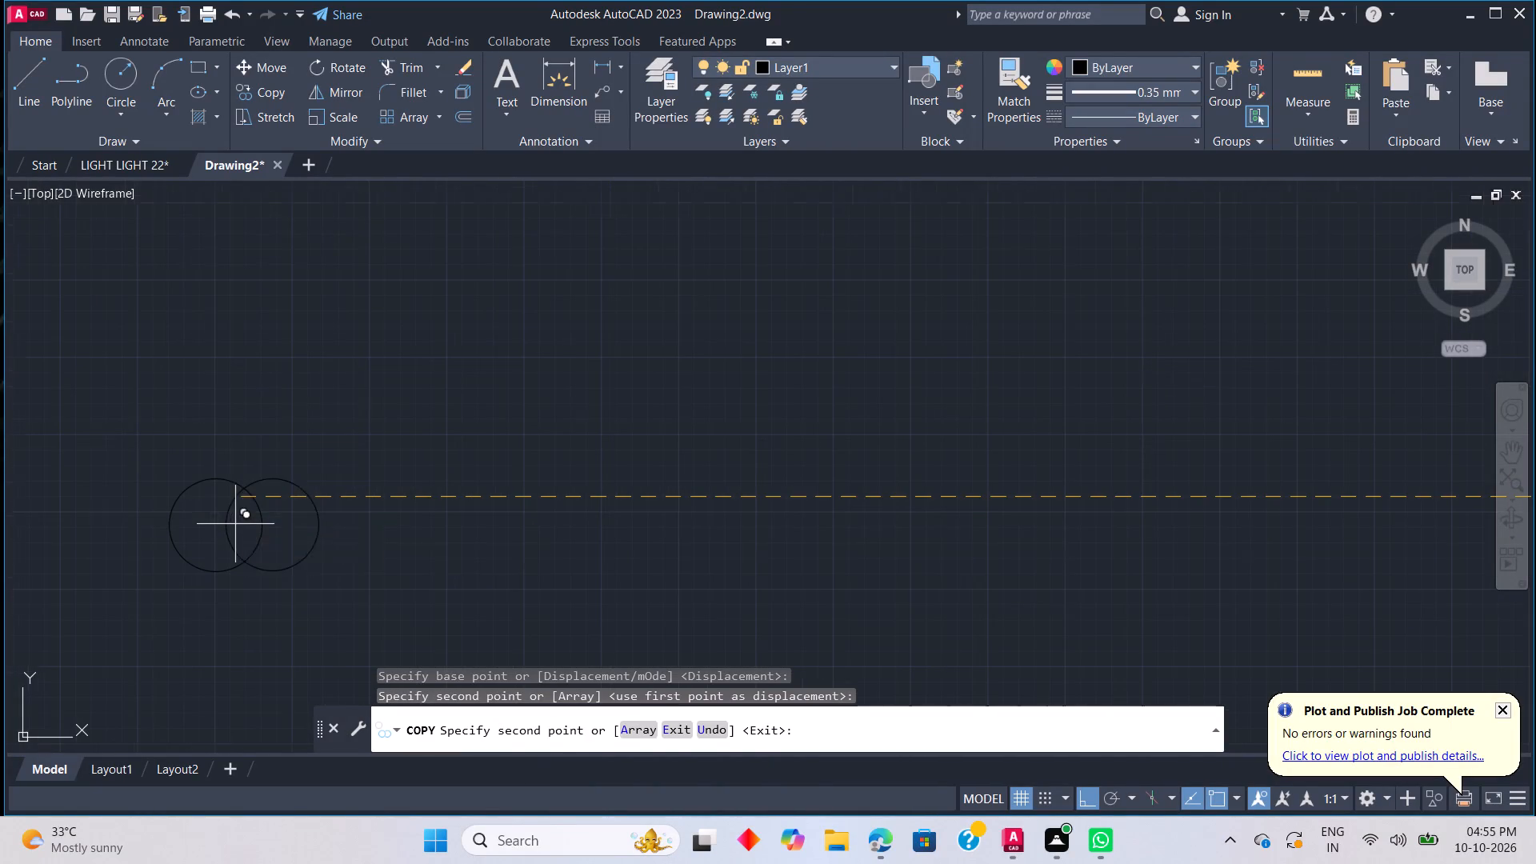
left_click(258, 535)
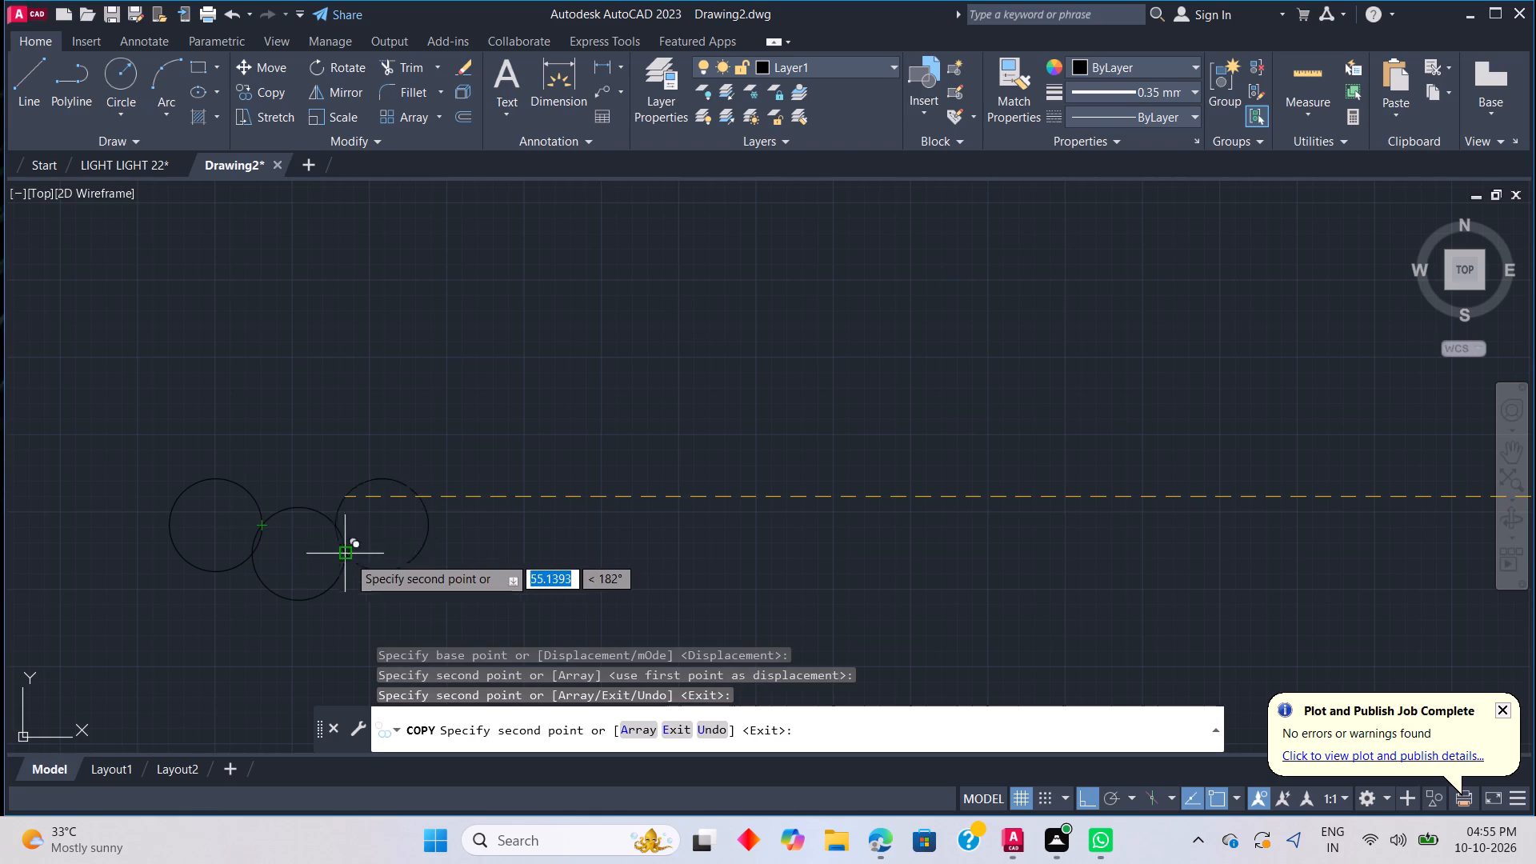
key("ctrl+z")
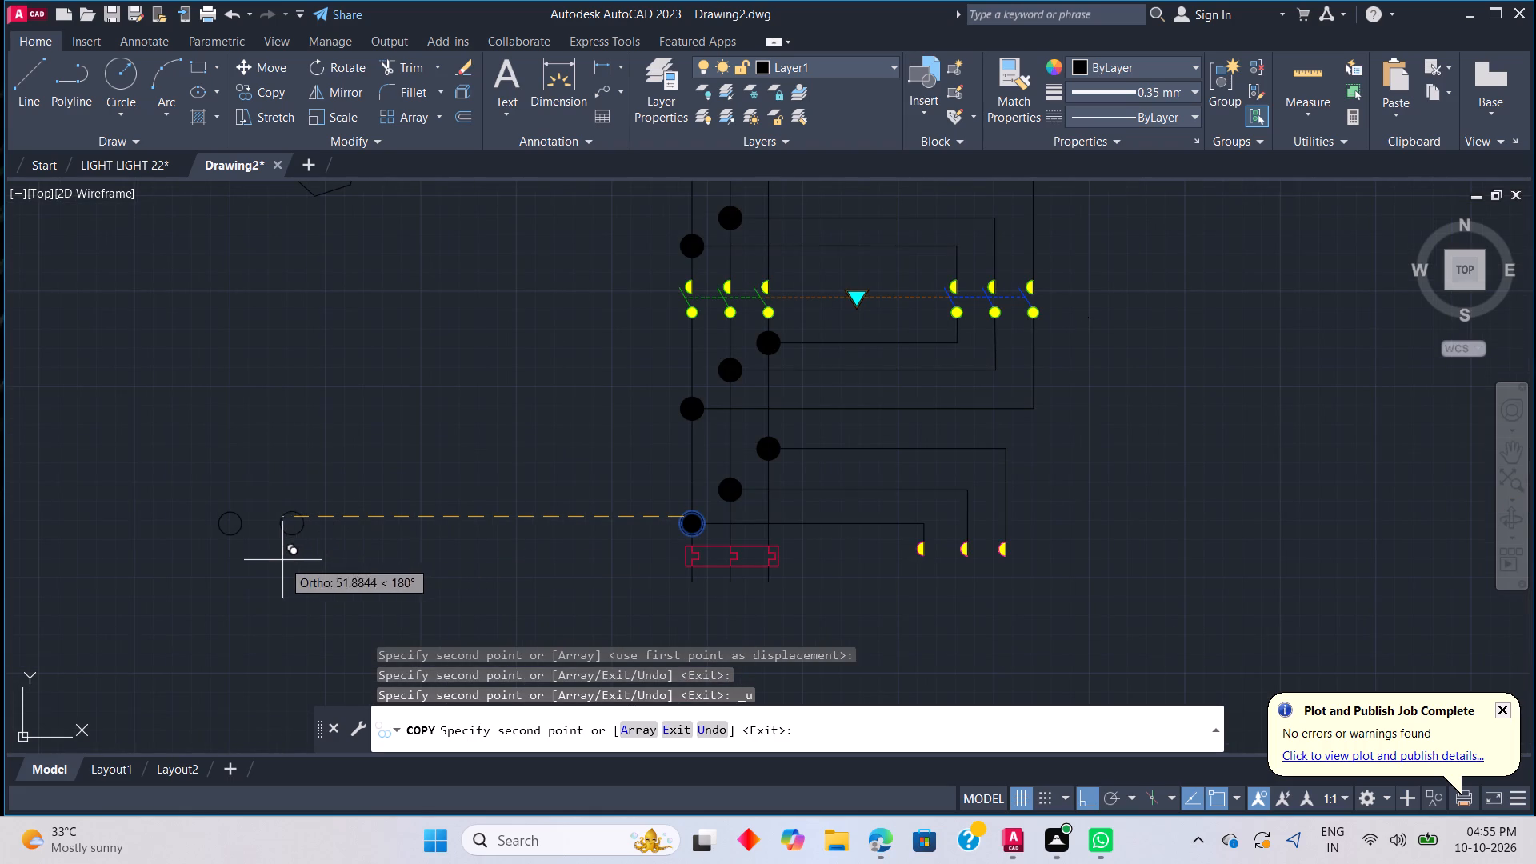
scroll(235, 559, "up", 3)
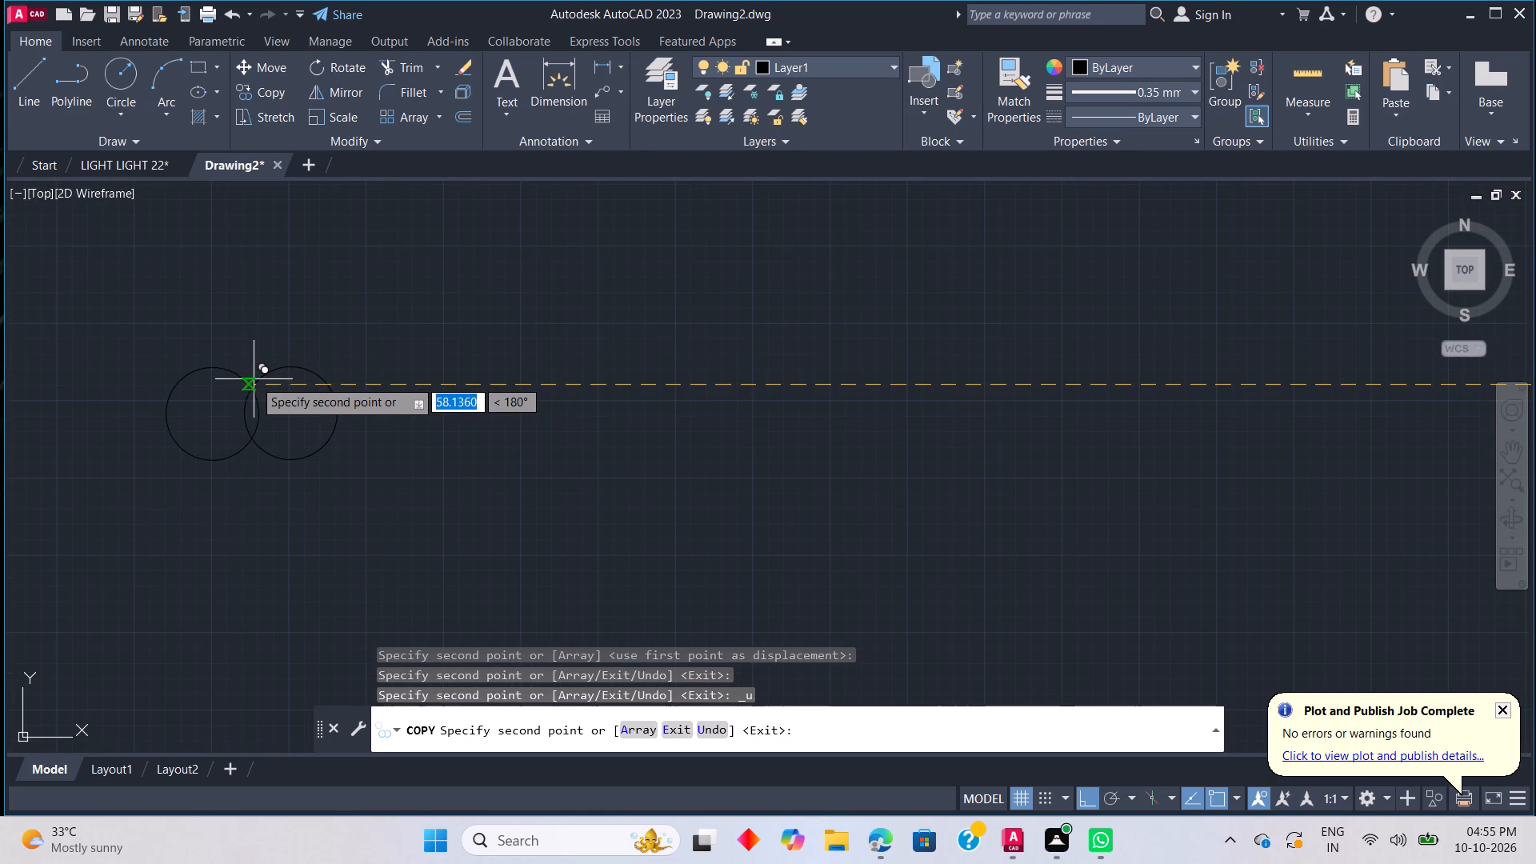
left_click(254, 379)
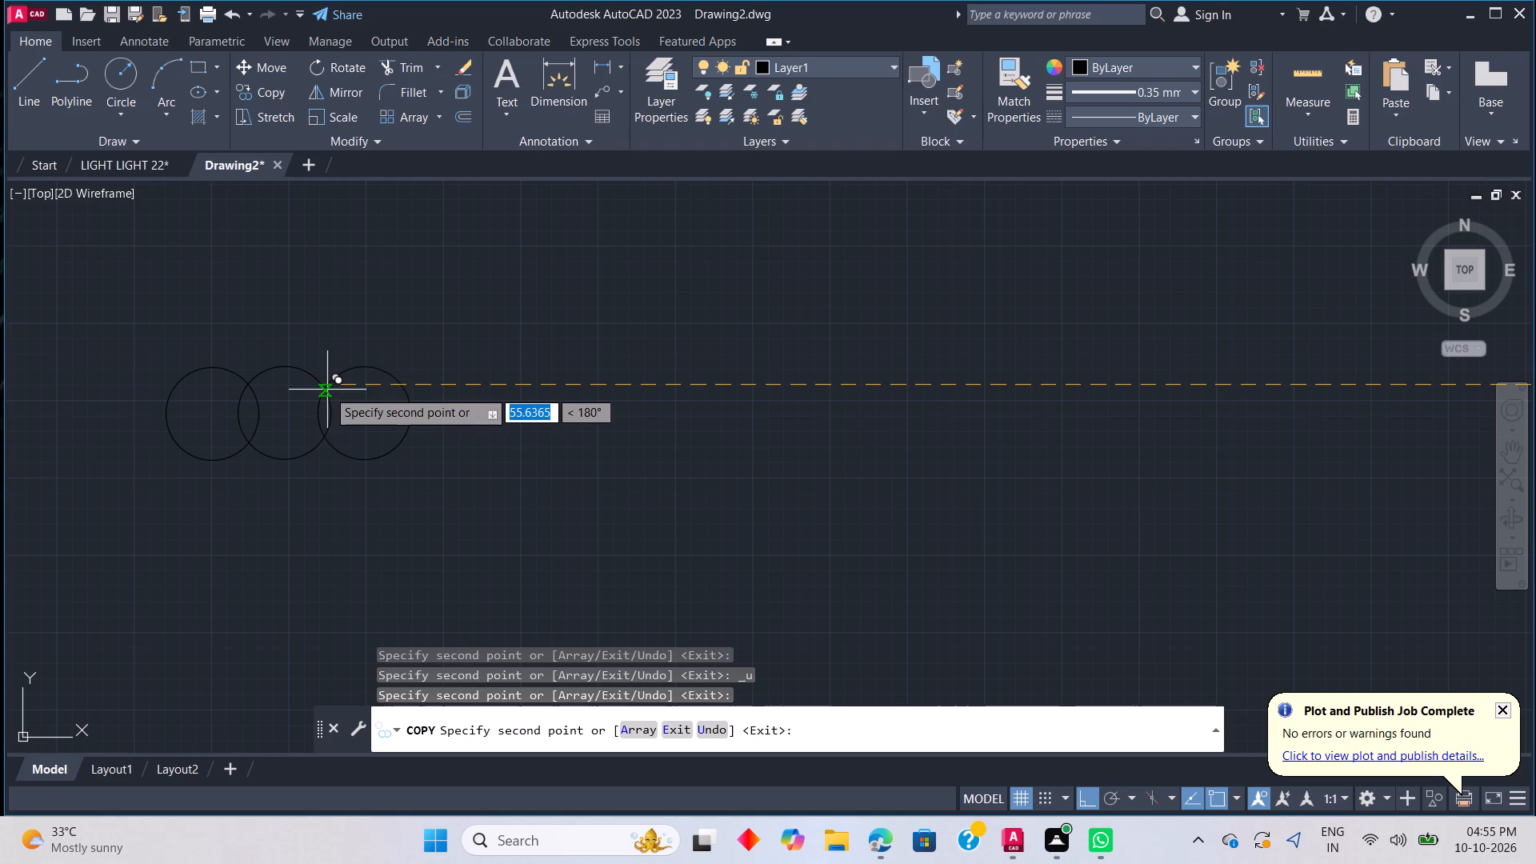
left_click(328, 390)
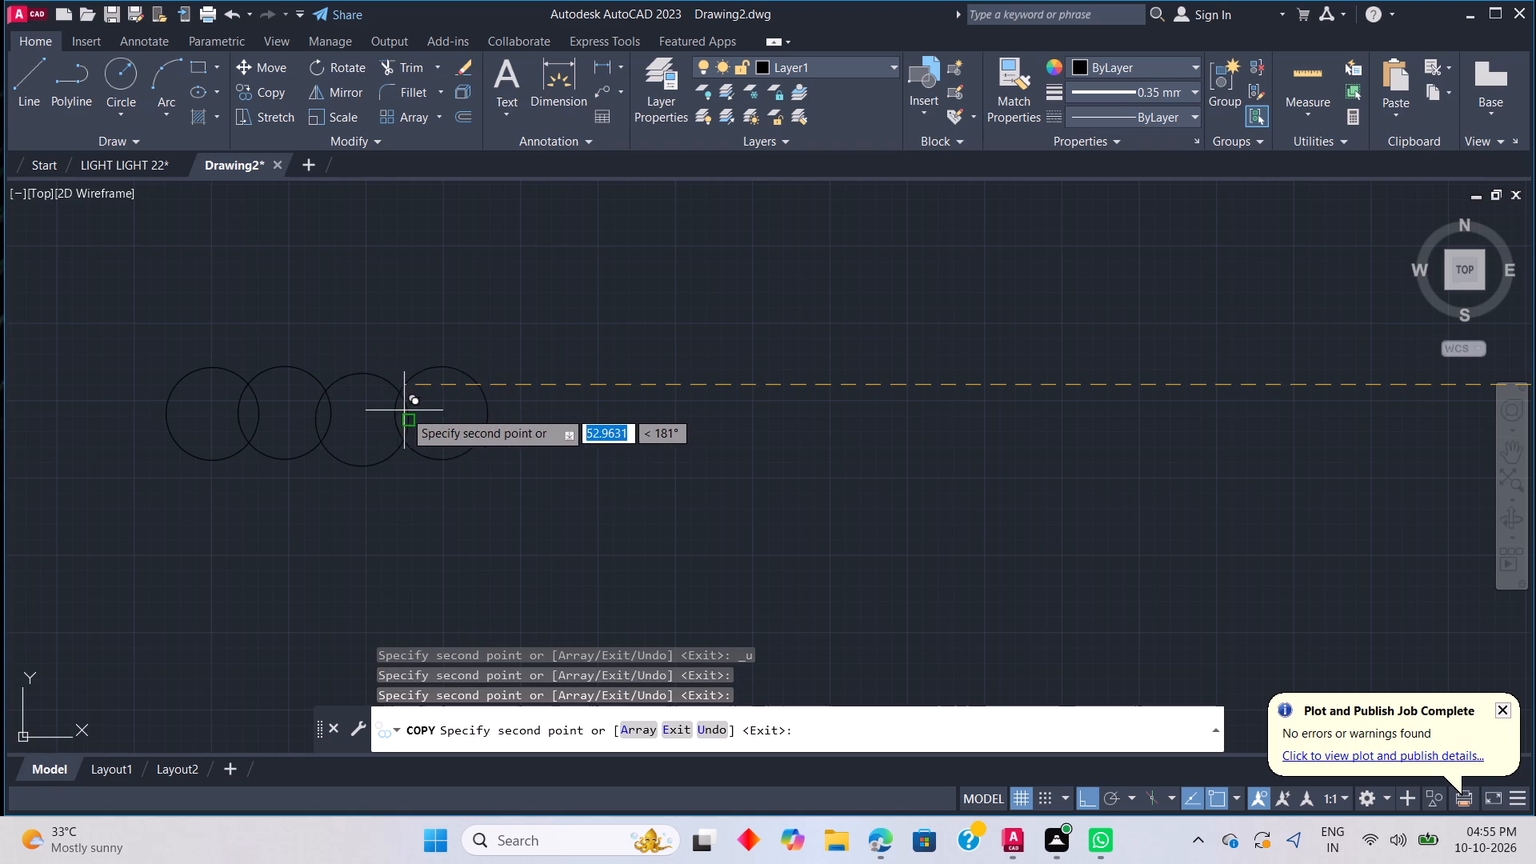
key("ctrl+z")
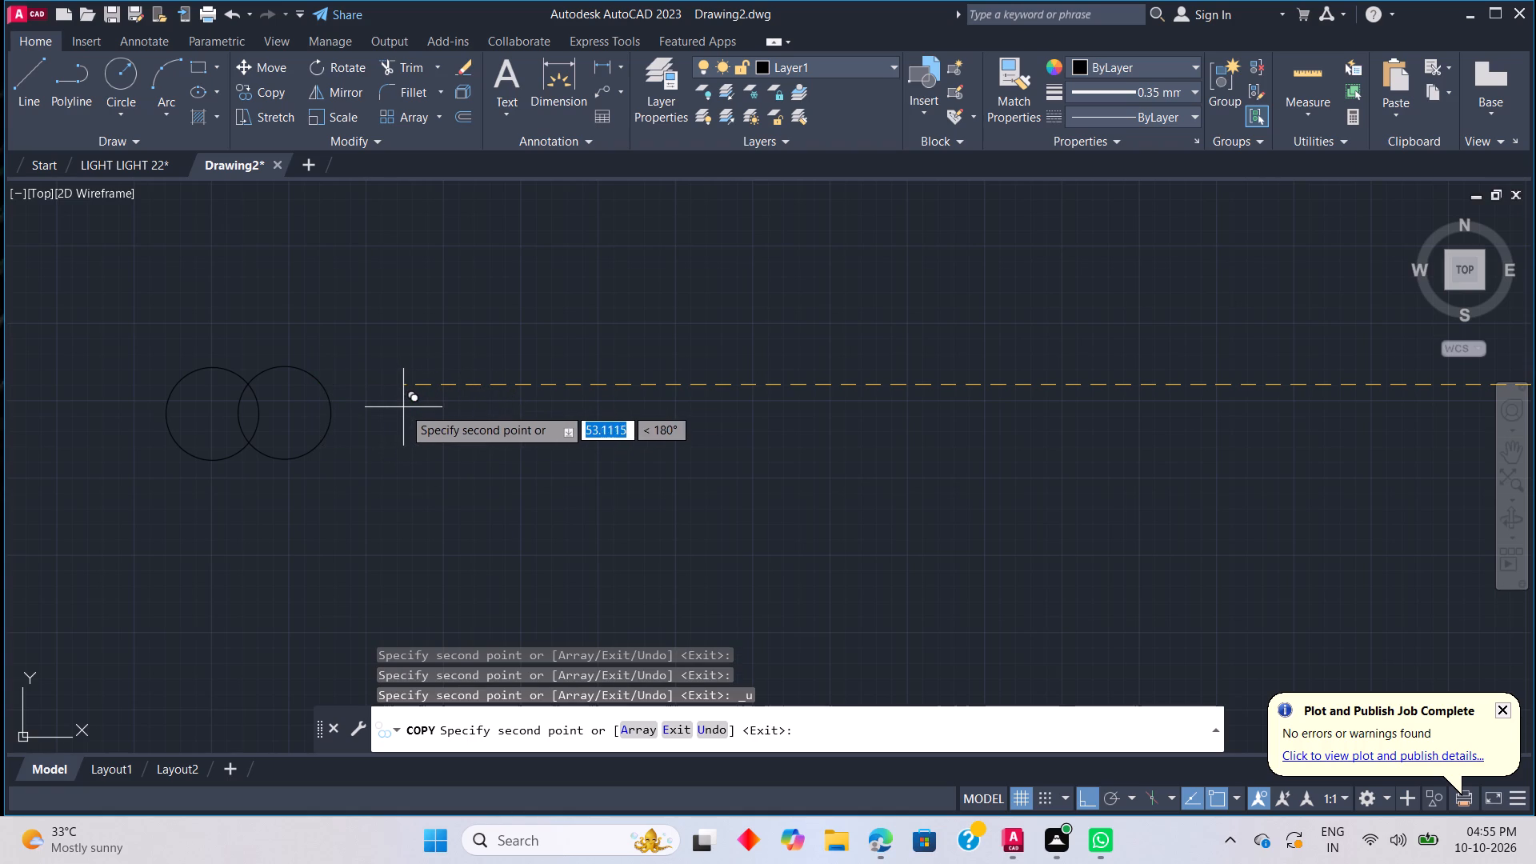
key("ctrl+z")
Place four more circle copies in a horizontal row right of the first copy, overlapping and spaced about 2.4 units apart.
scroll(246, 525, "up", 5)
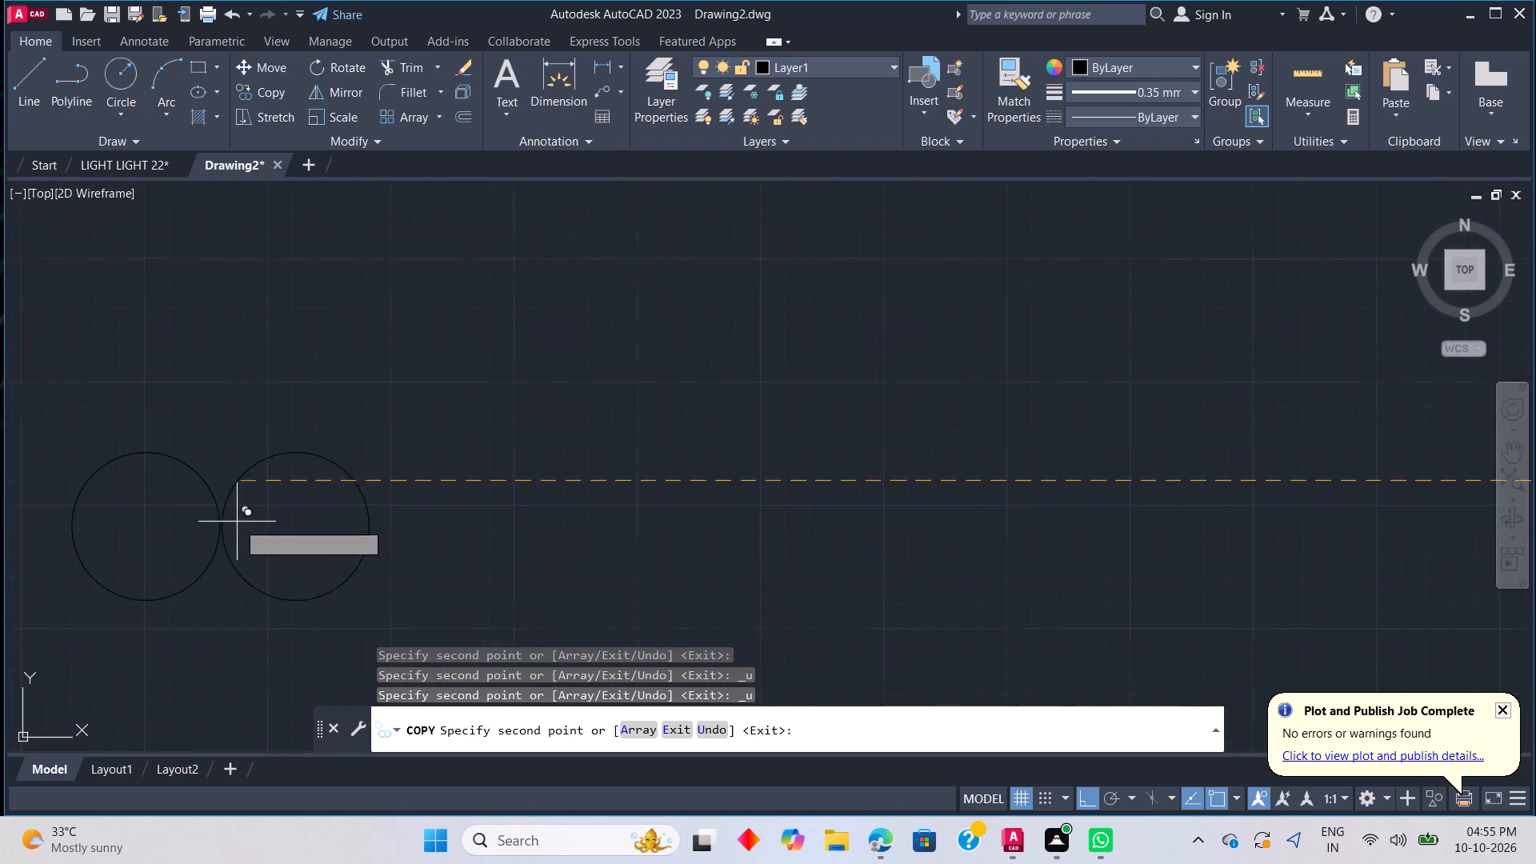
scroll(236, 521, "up", 2)
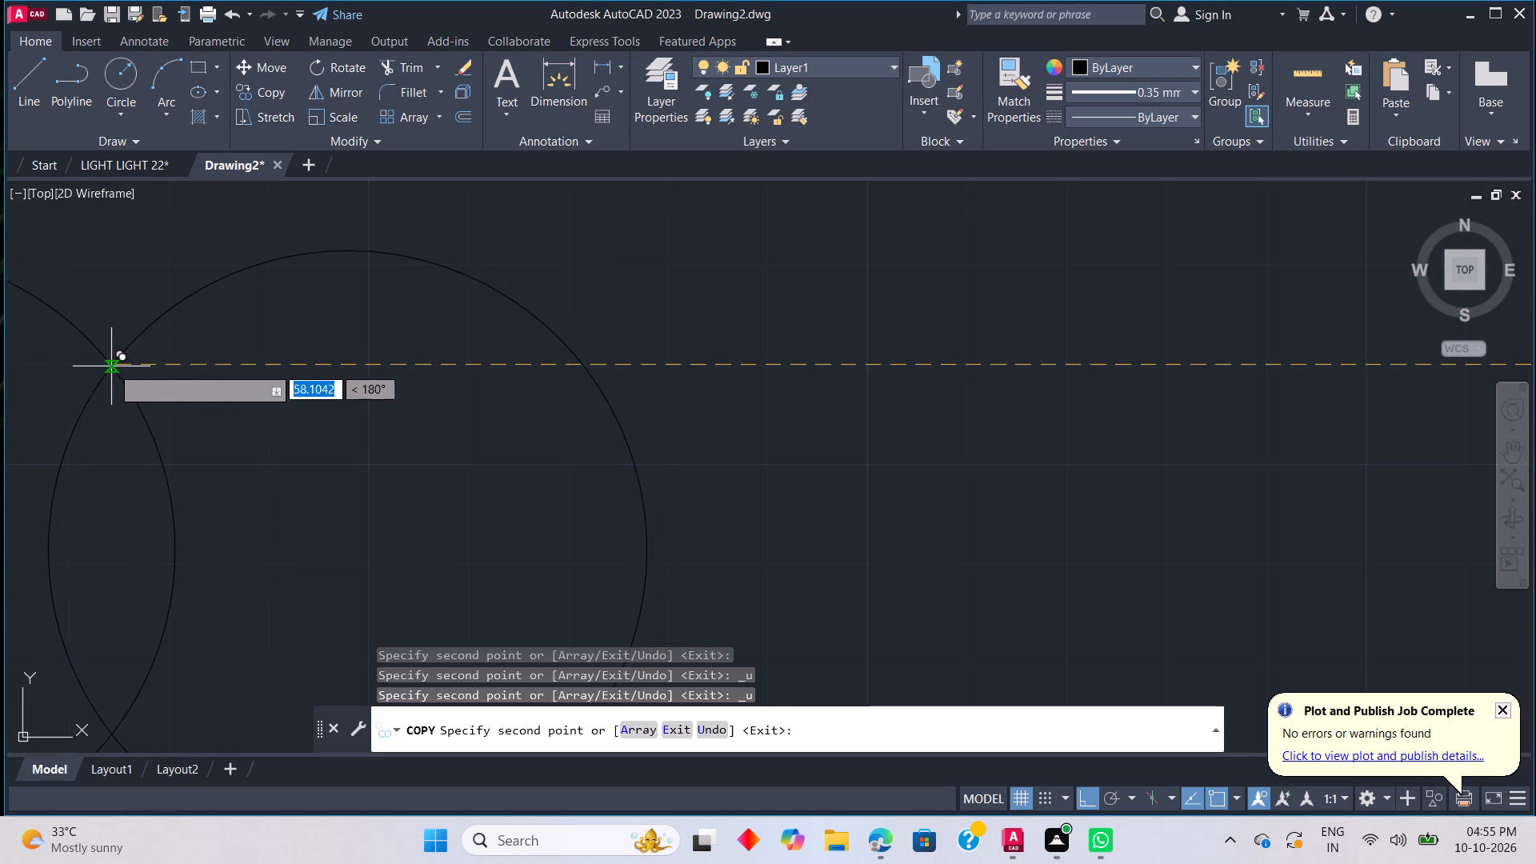
left_click(111, 366)
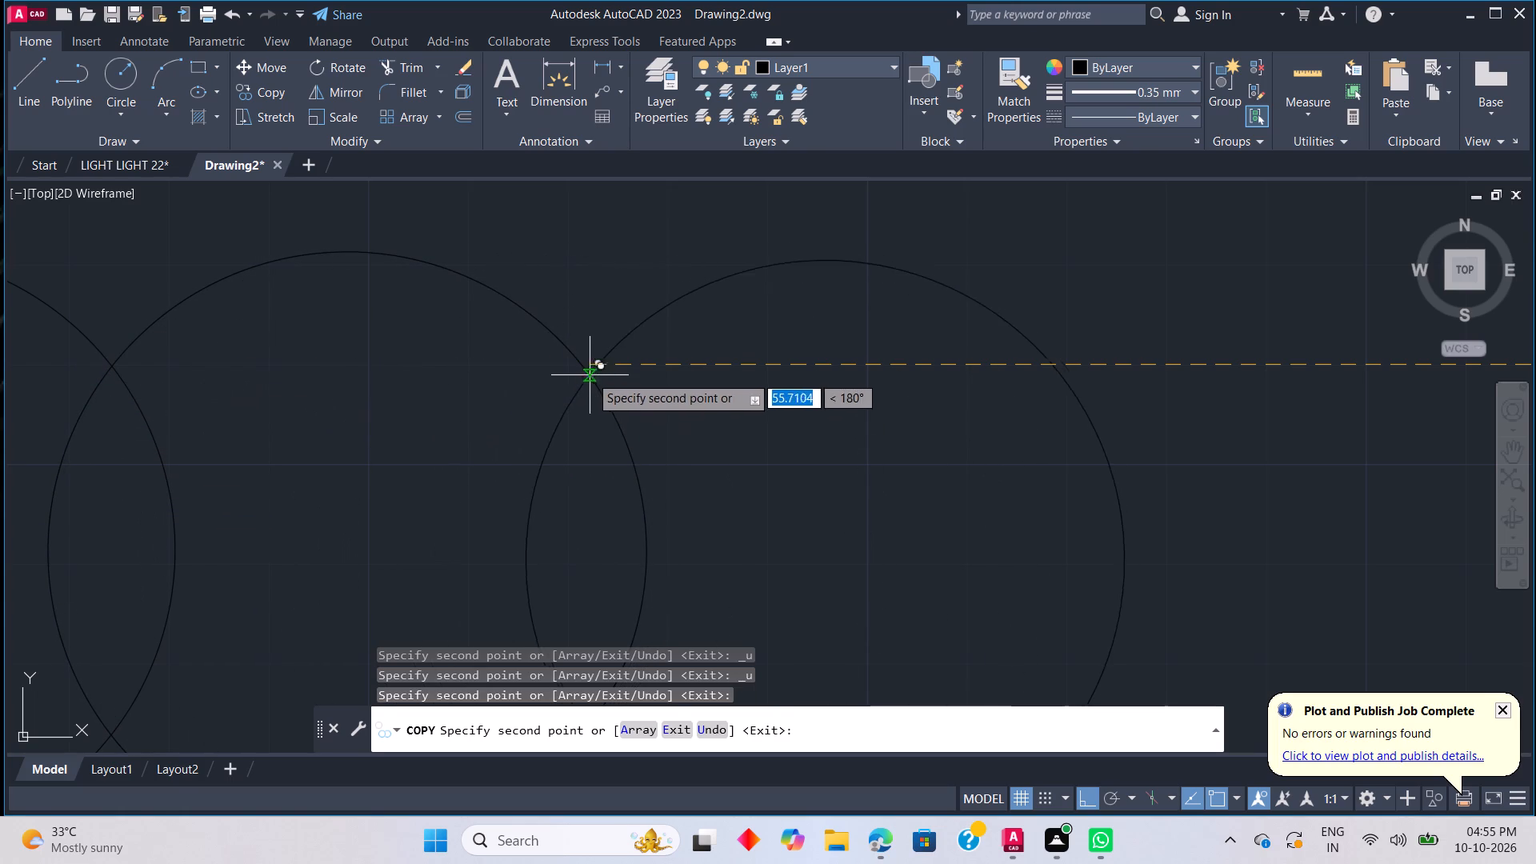
left_click(589, 364)
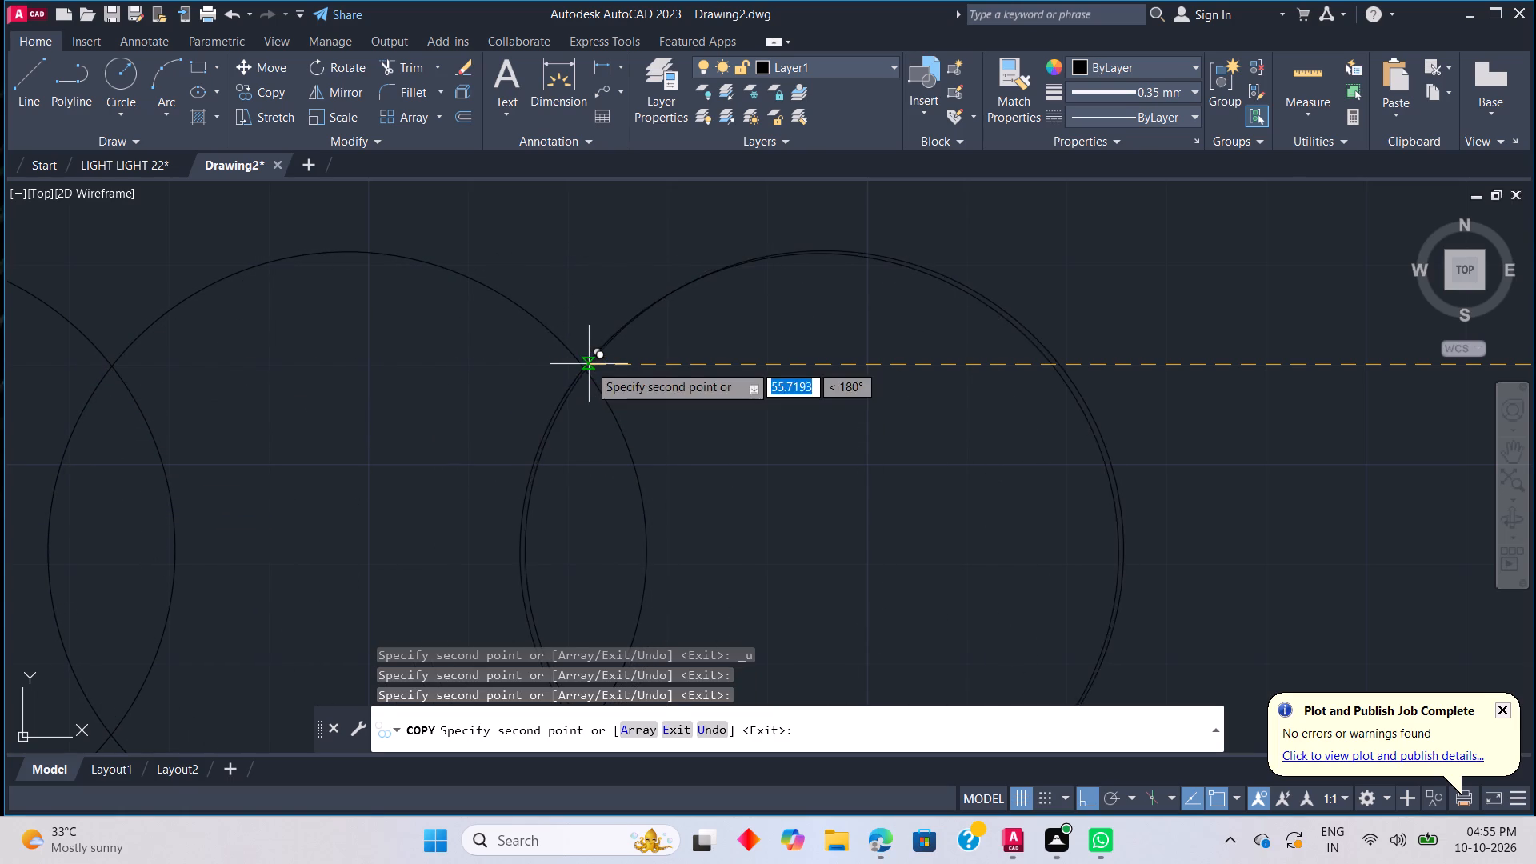
scroll(646, 390, "down", 3)
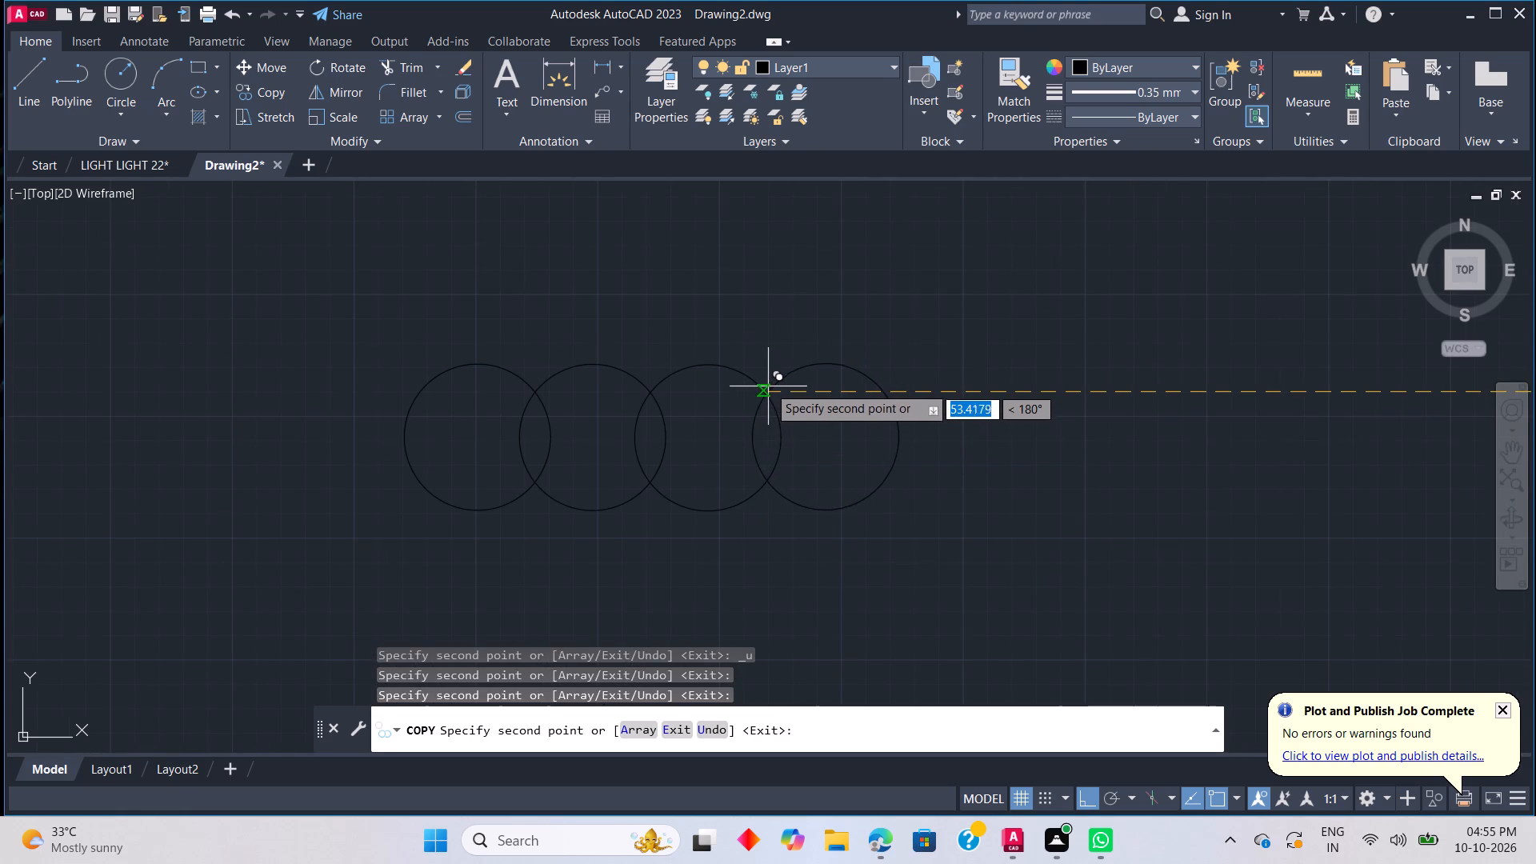
left_click(773, 391)
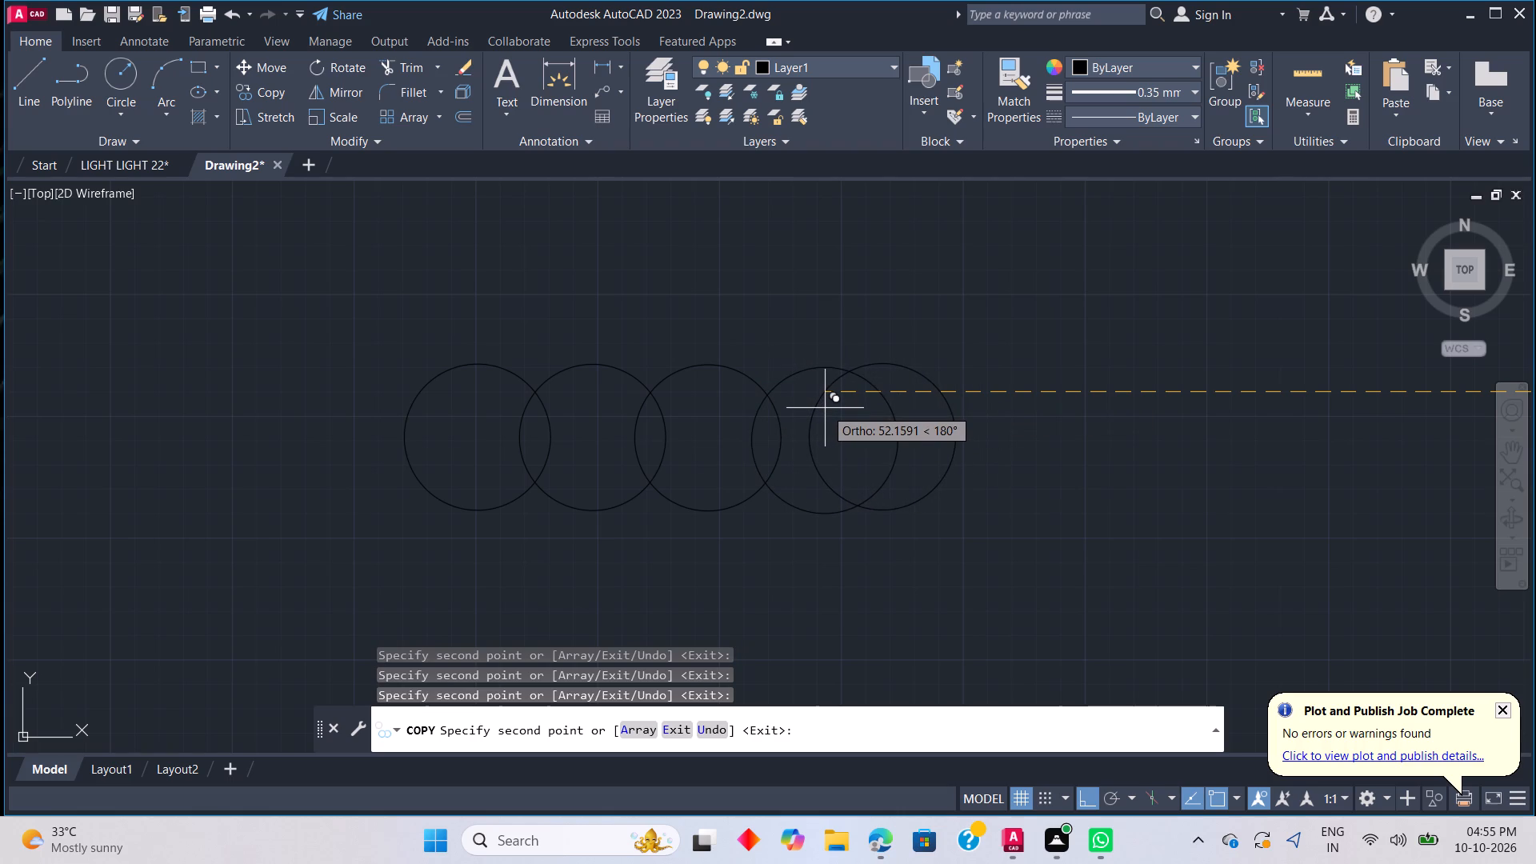
key("ctrl+z")
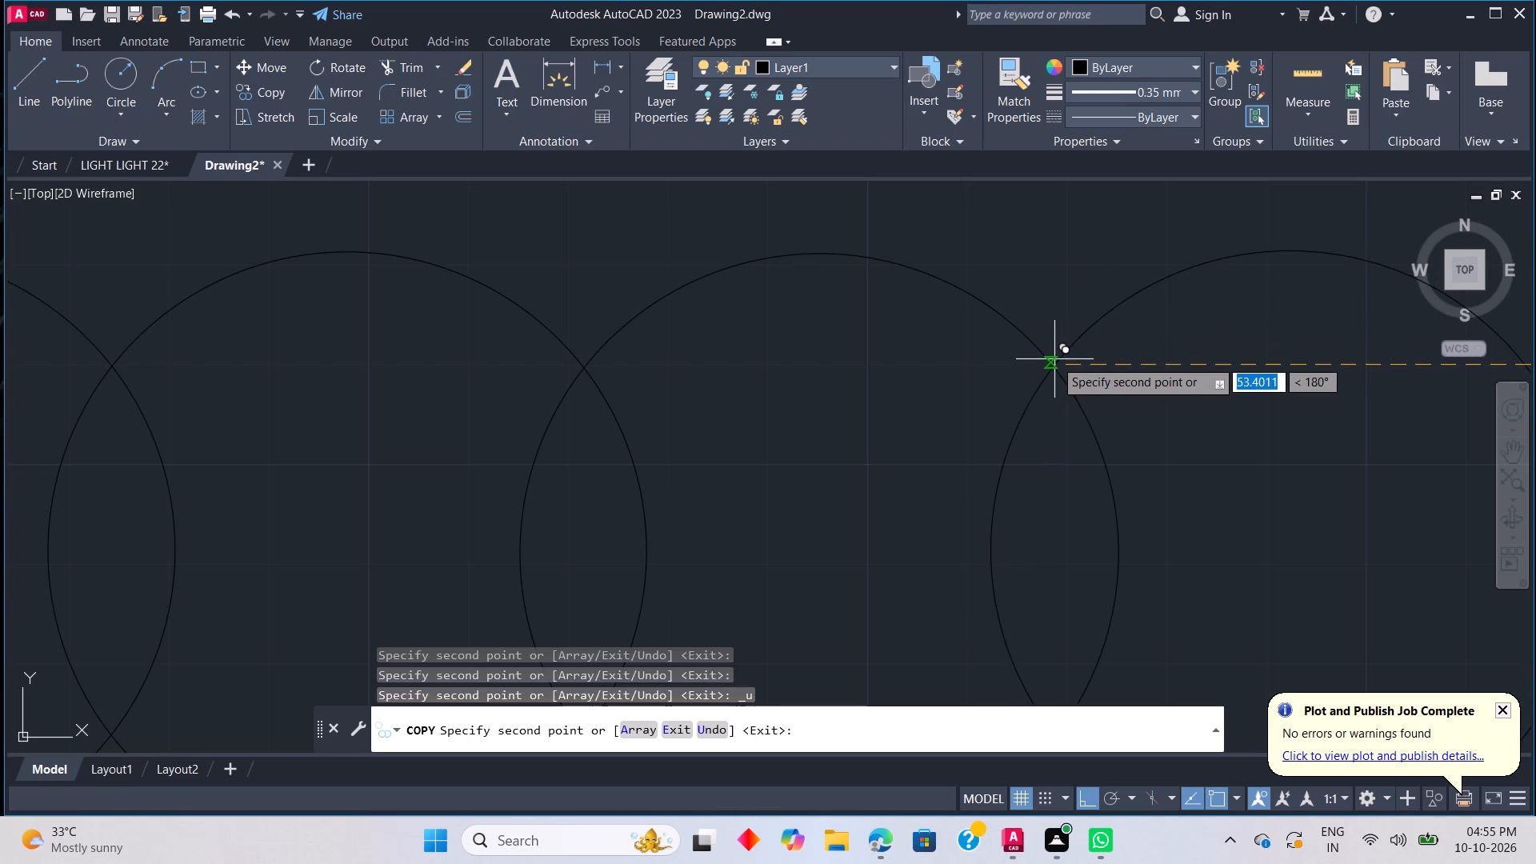
left_click(1054, 359)
scroll(1062, 390, "down", 4)
scroll(1146, 414, "up", 3)
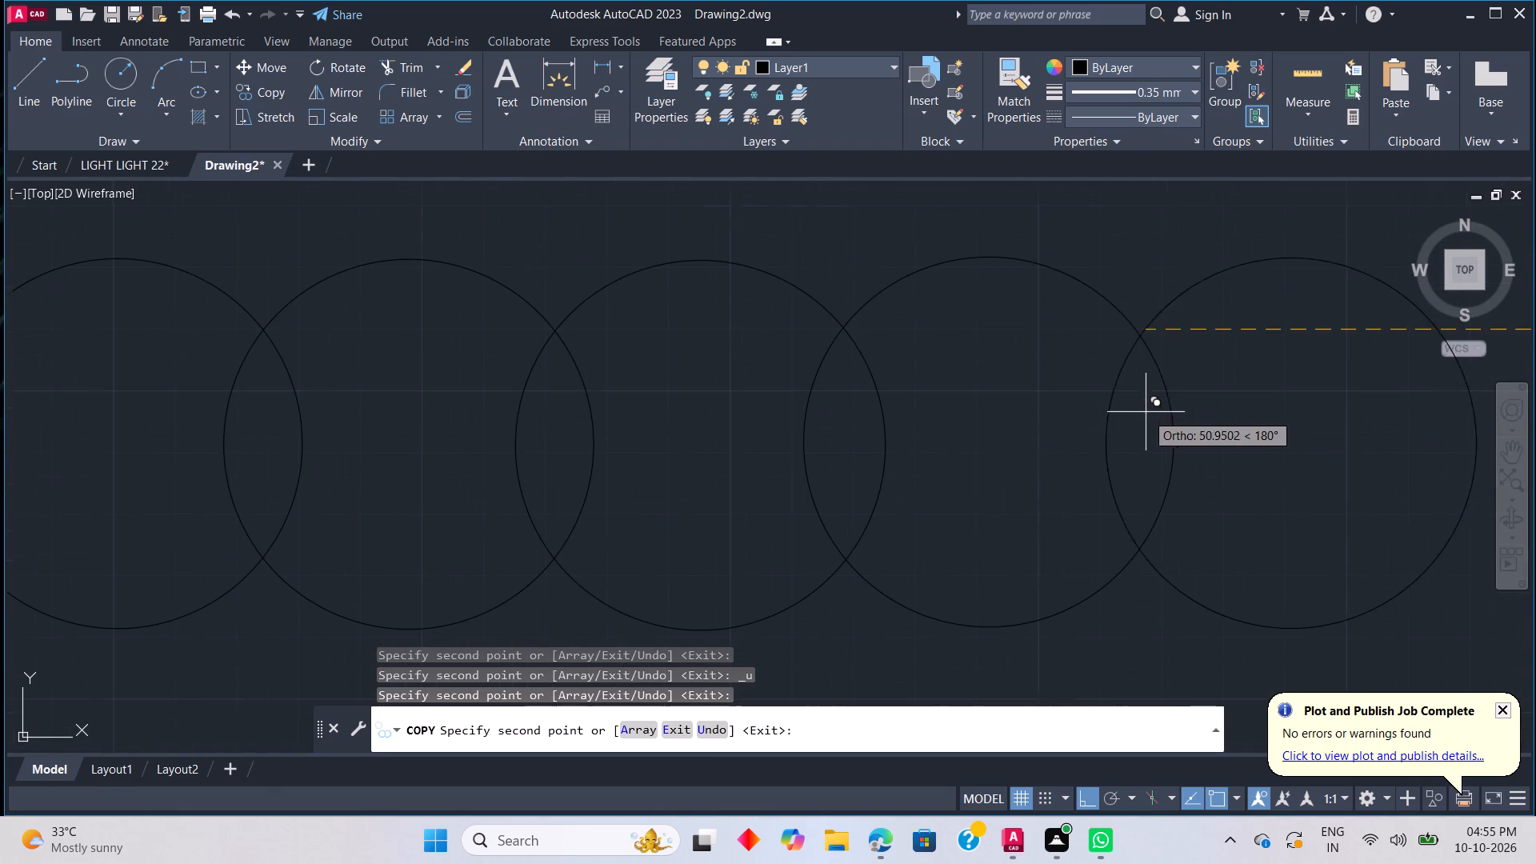
left_click(1140, 326)
key("Escape")
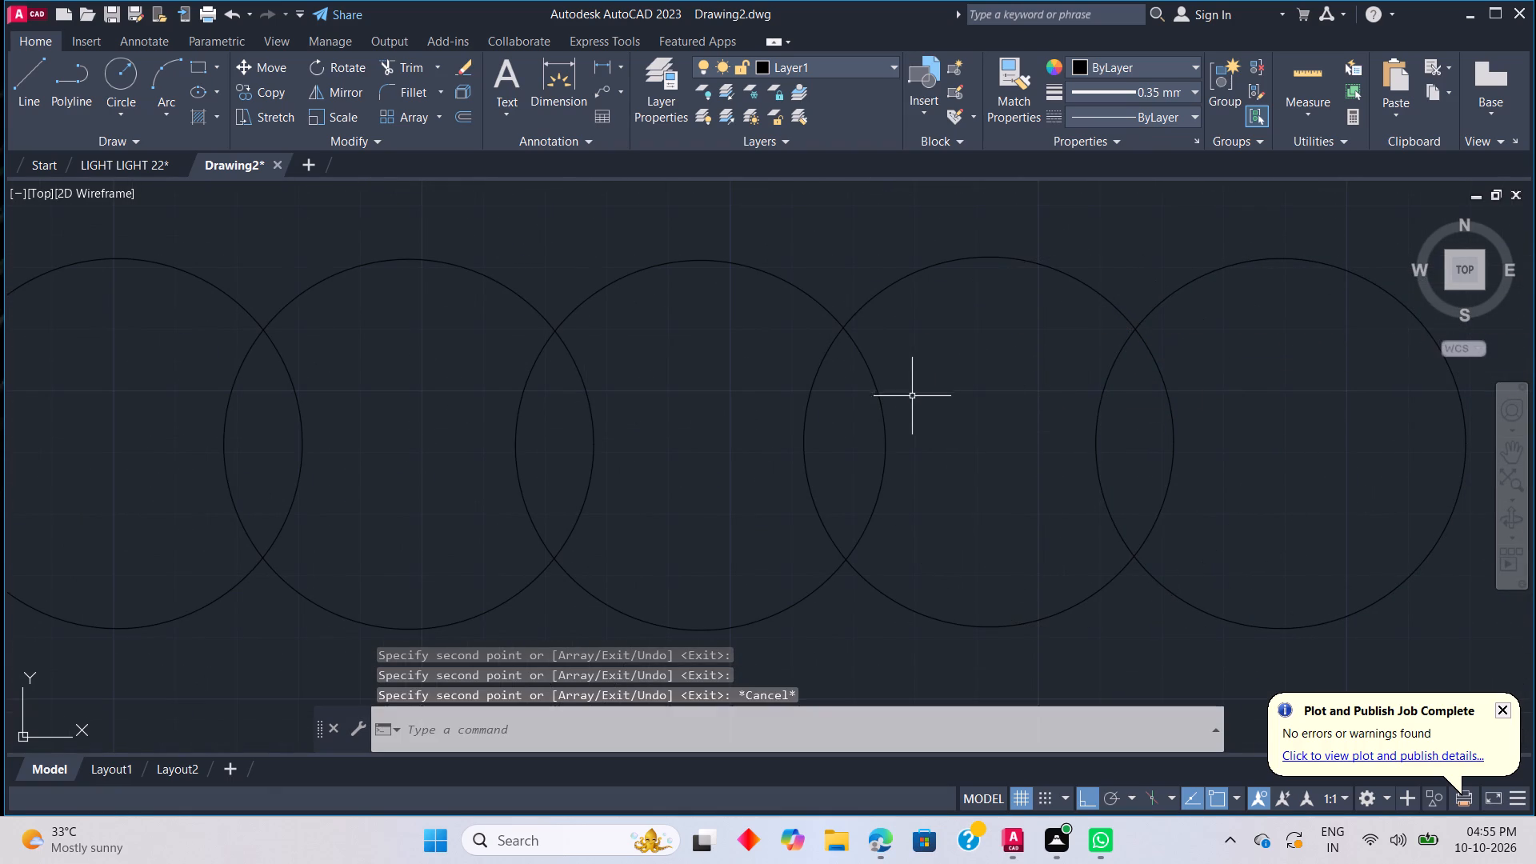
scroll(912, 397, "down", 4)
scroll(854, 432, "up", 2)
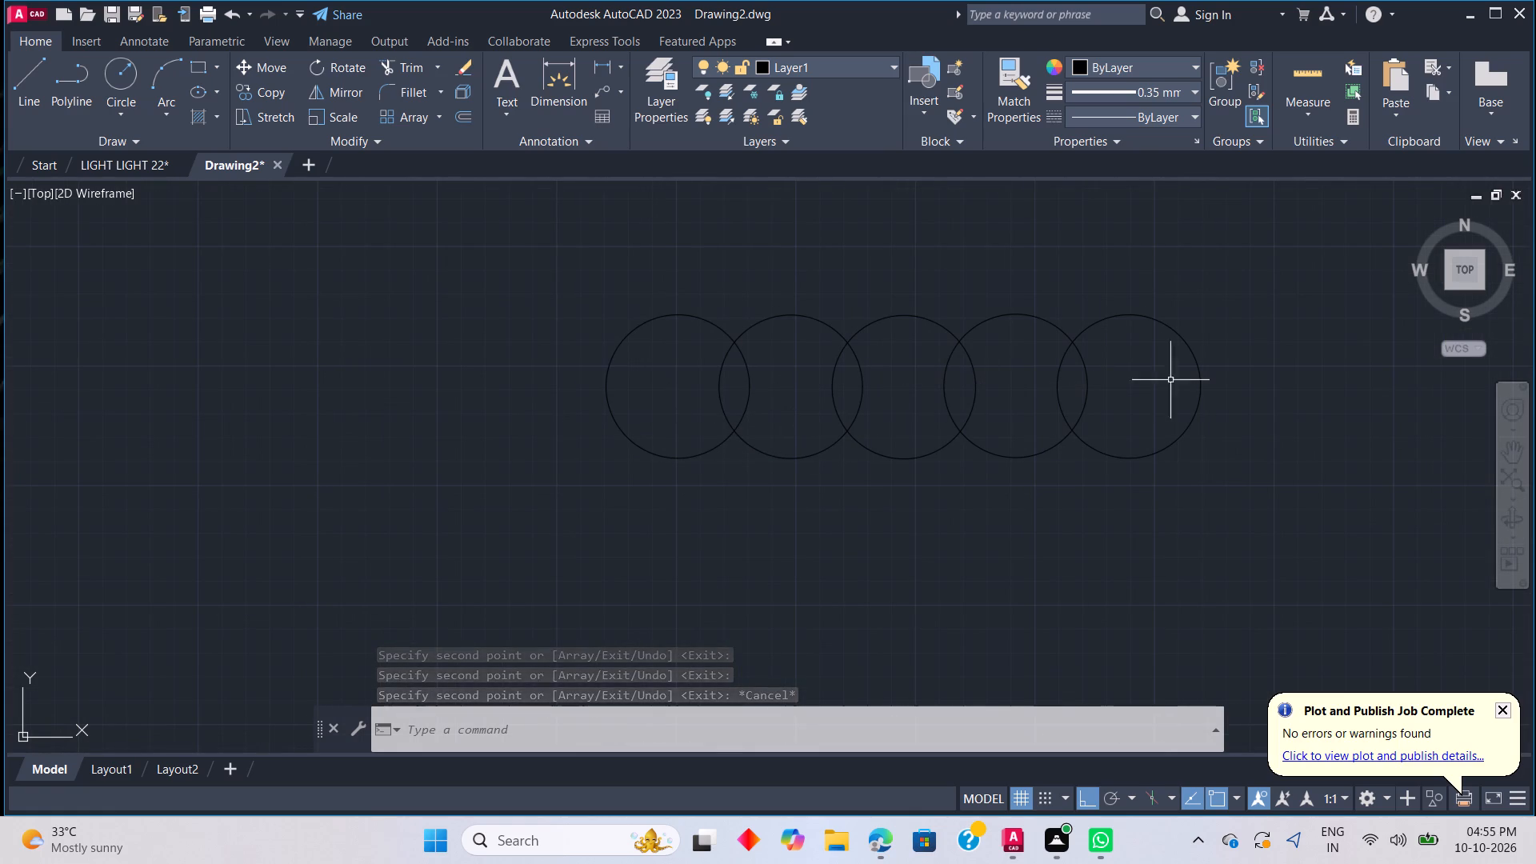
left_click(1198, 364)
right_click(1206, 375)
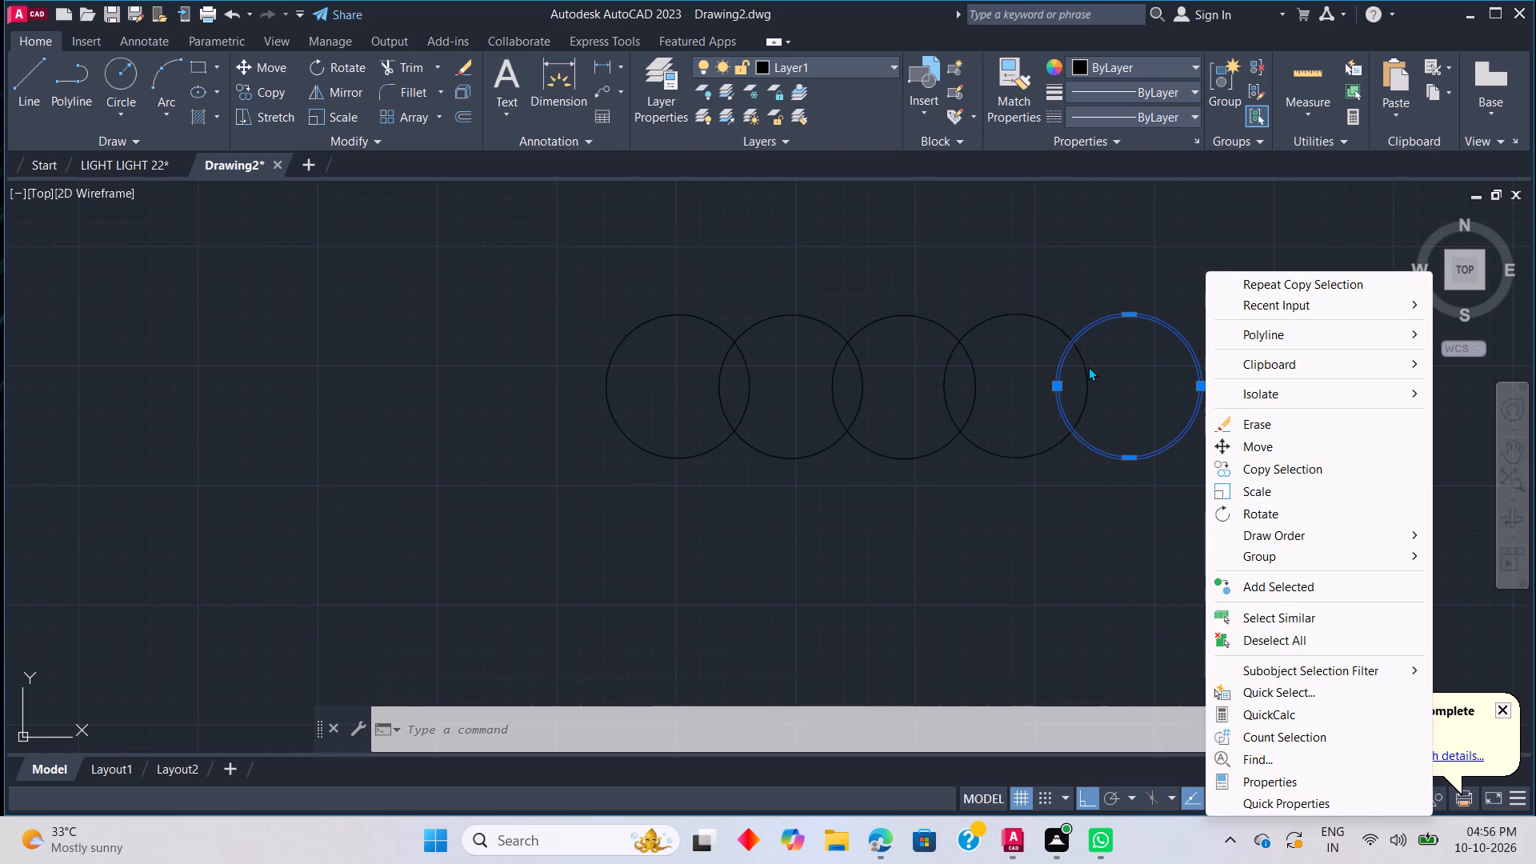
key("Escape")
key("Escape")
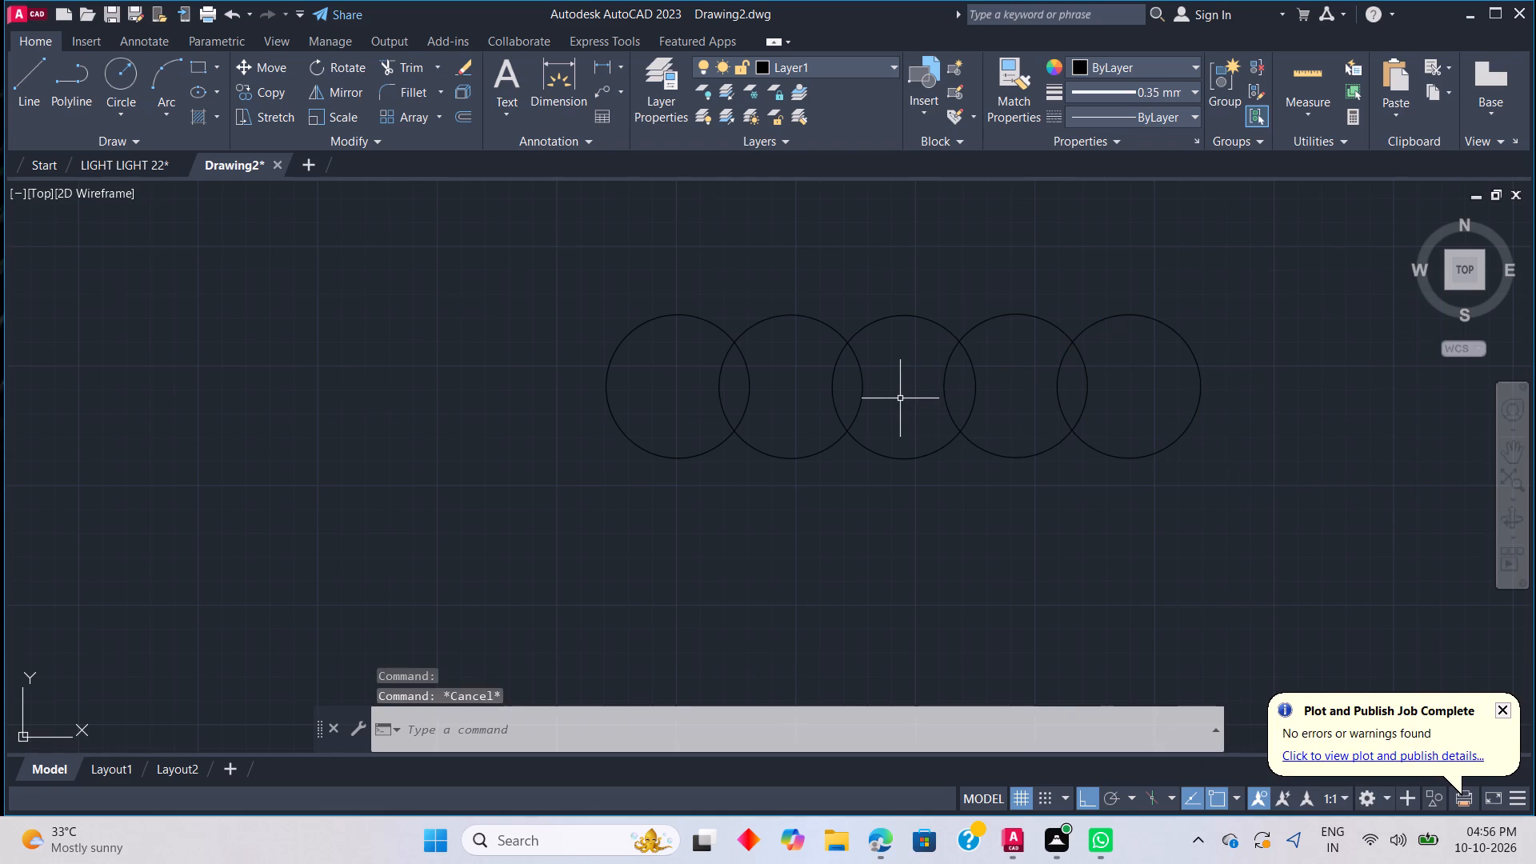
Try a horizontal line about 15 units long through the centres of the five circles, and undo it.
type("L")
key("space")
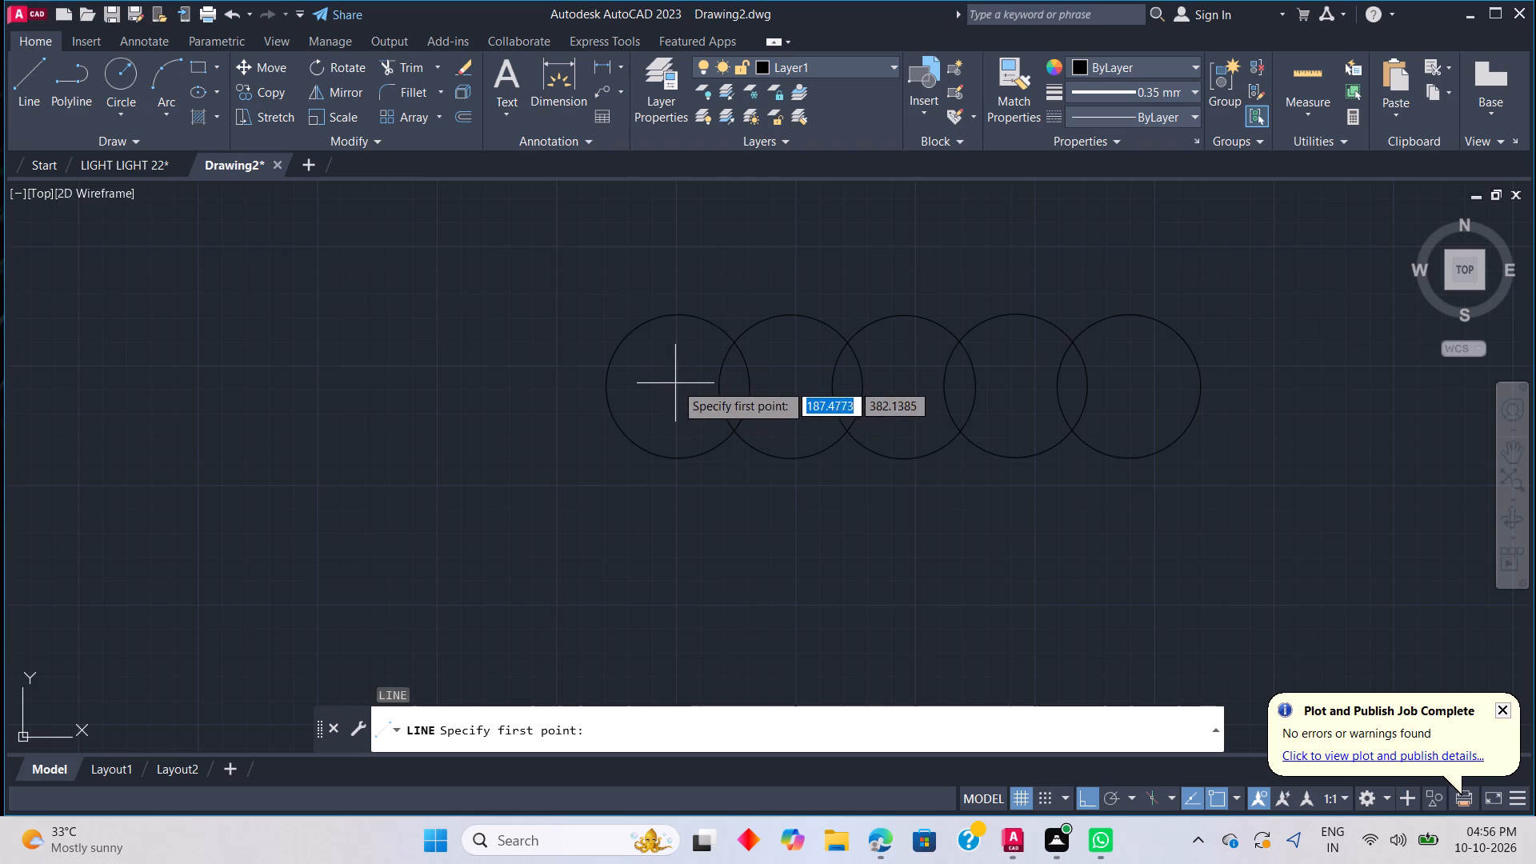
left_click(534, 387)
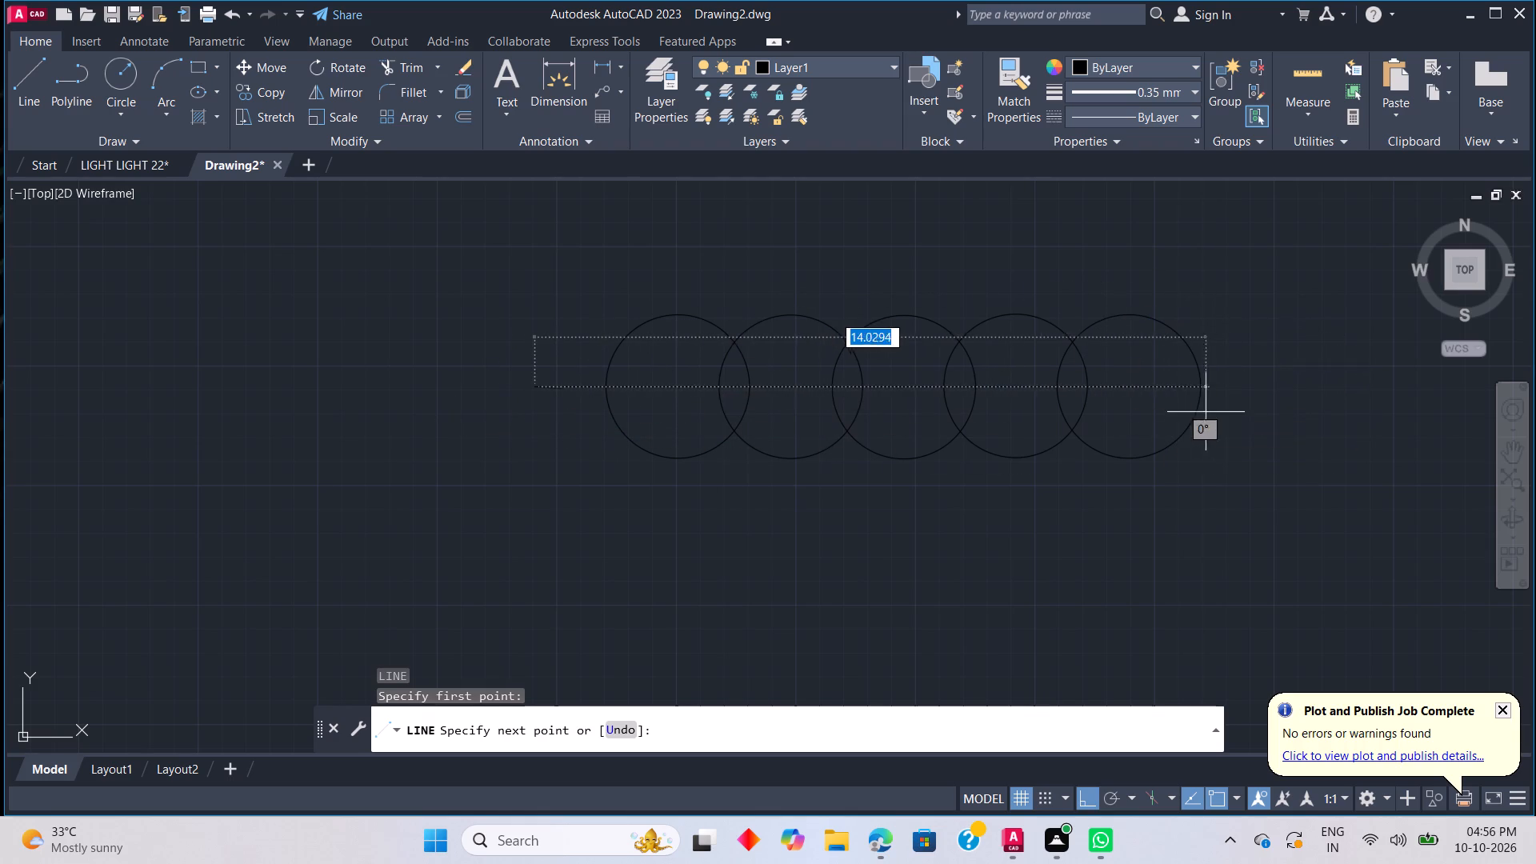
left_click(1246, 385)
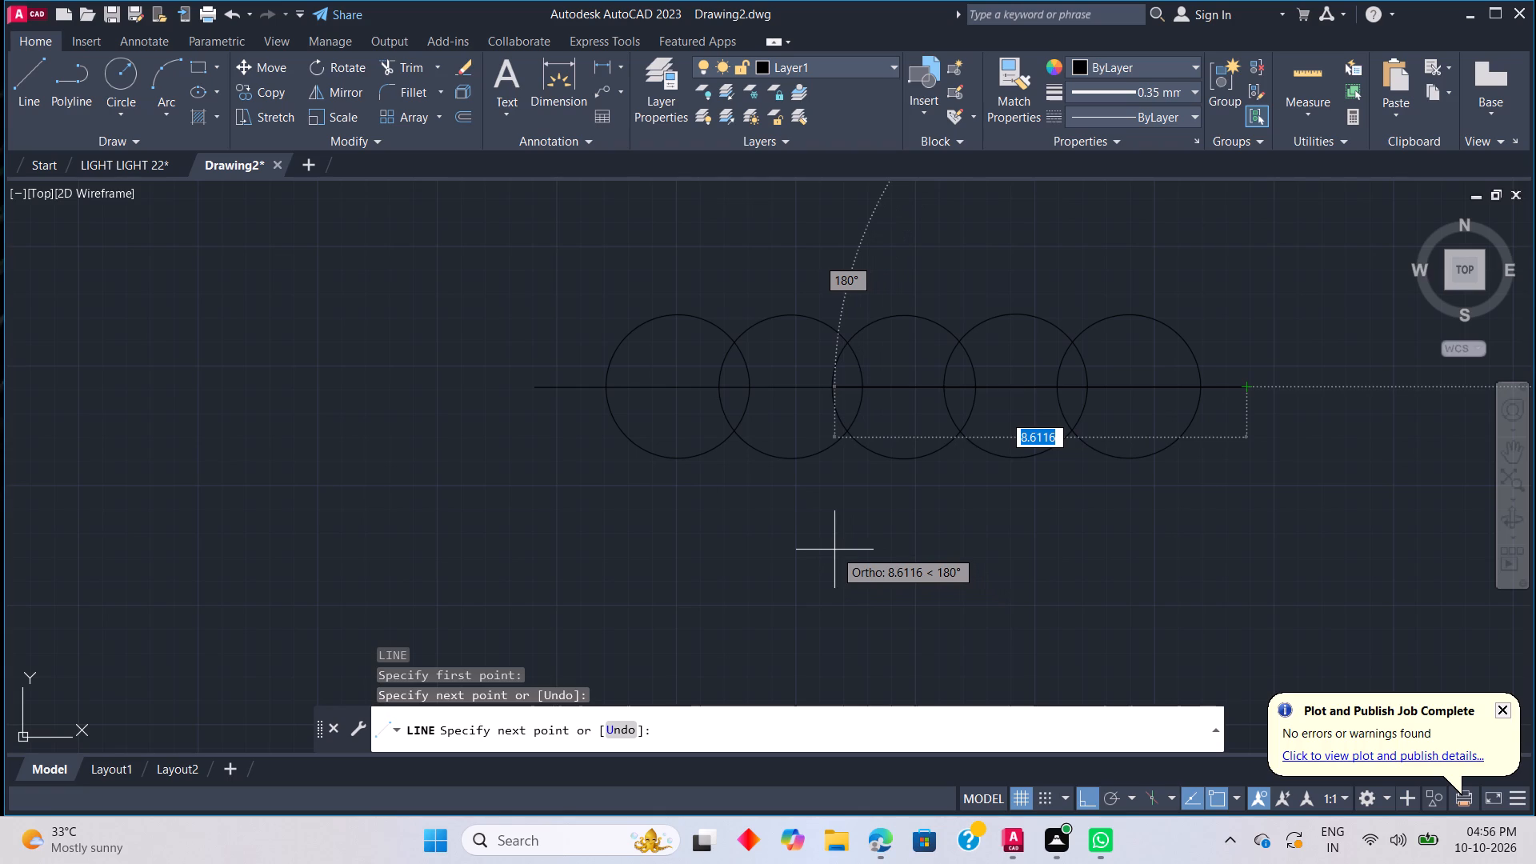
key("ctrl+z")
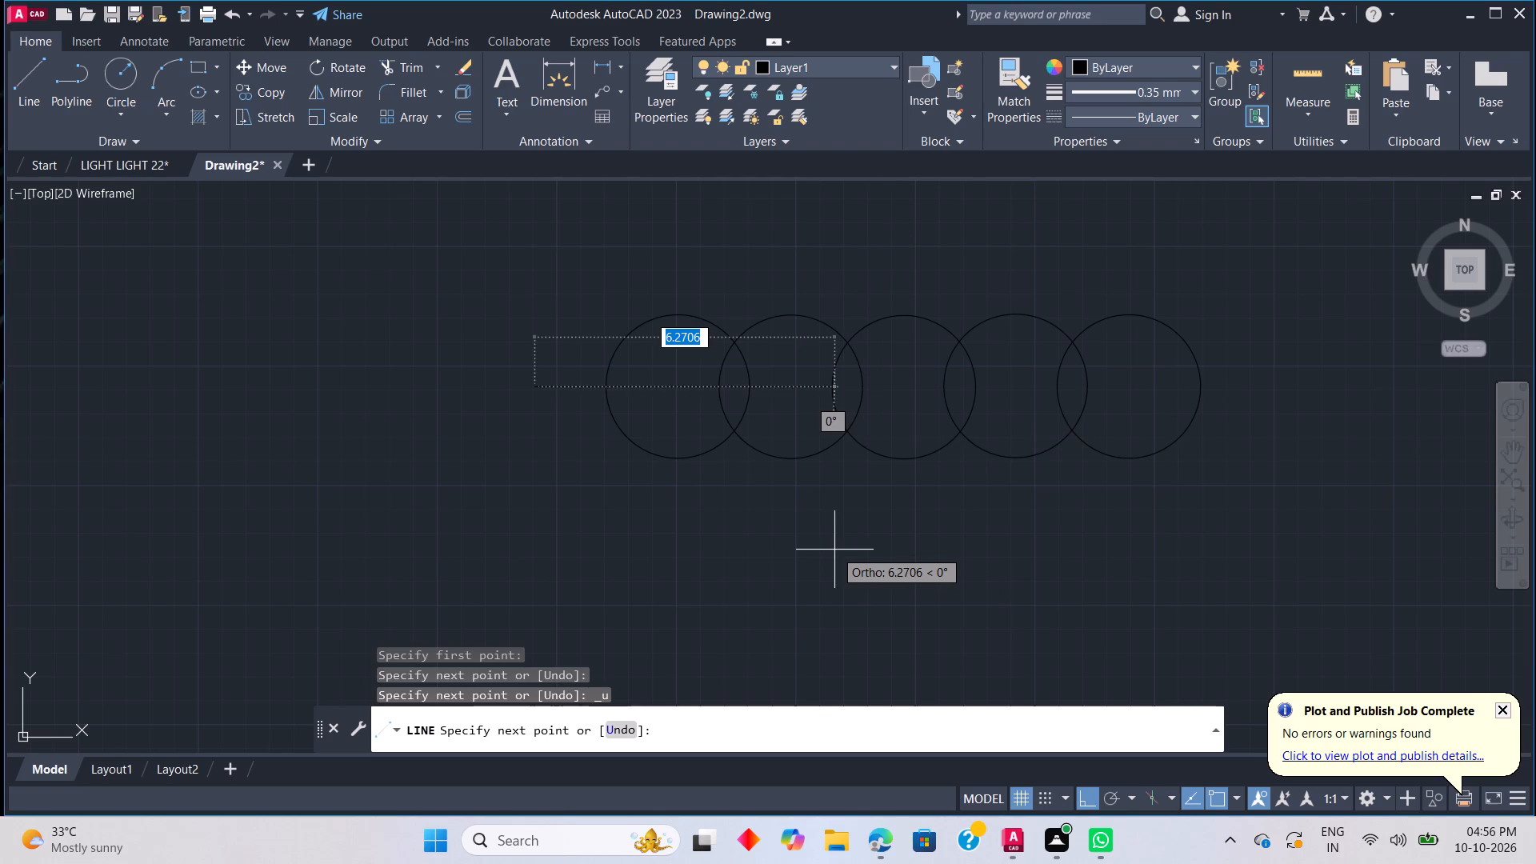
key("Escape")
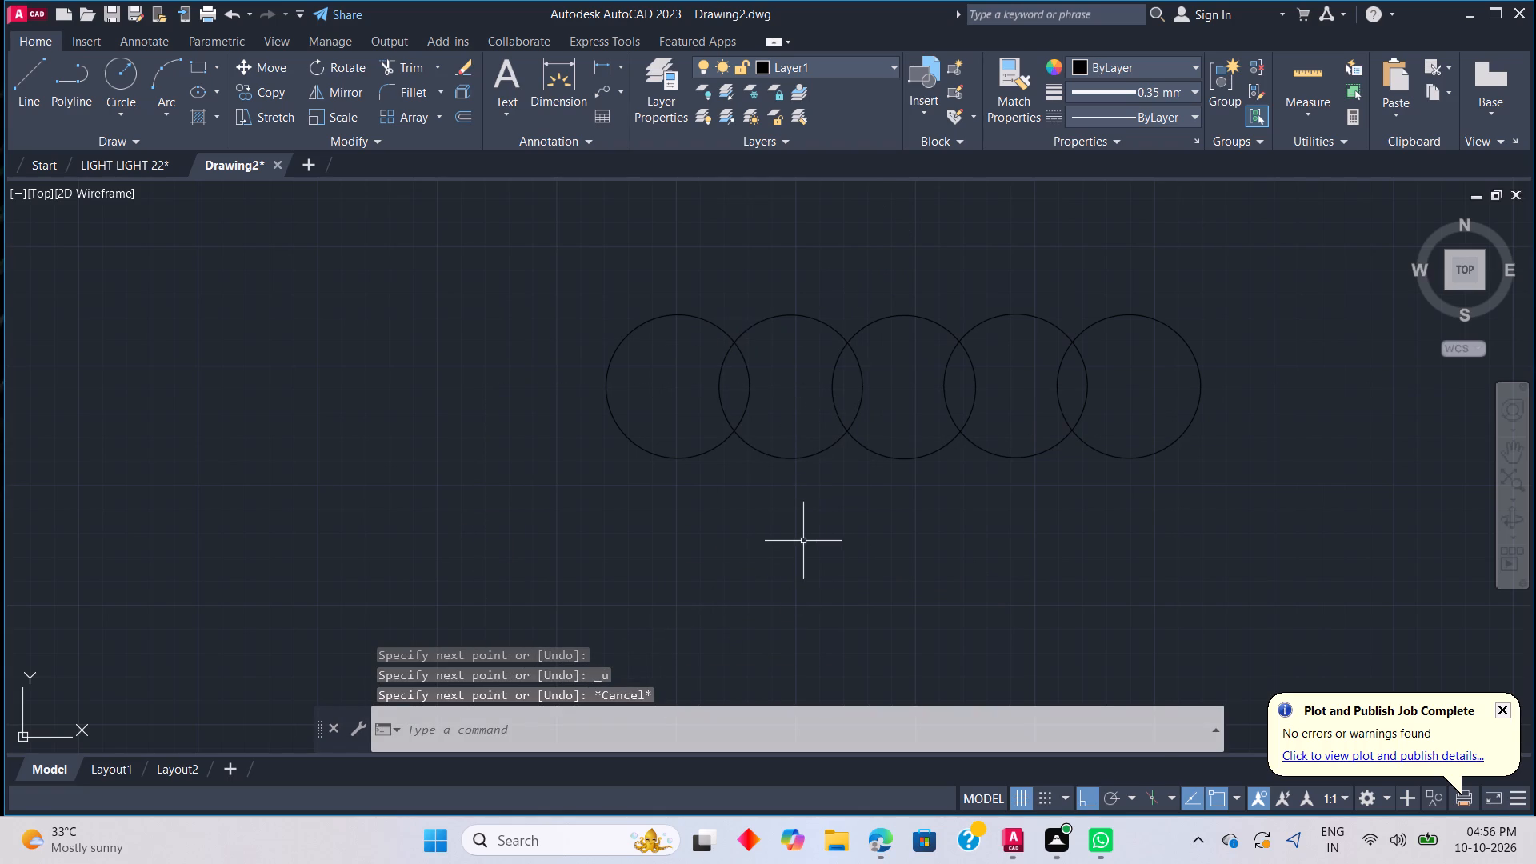
Trim away the lower arcs of the five overlapping circles, leaving a five-turn coil with small loops between the turns.
type("TR")
key("space")
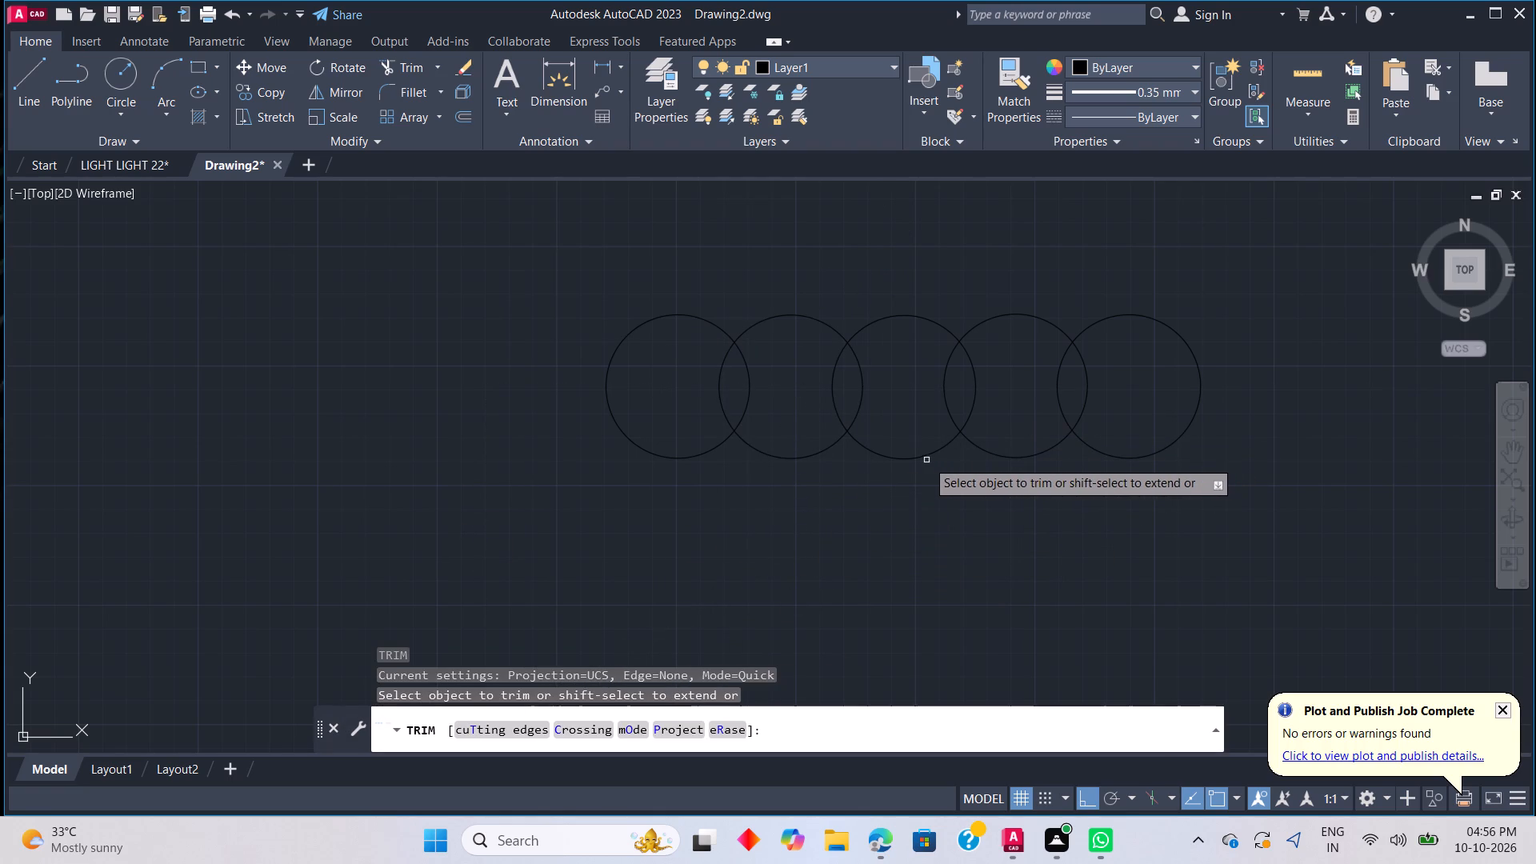
left_click(907, 460)
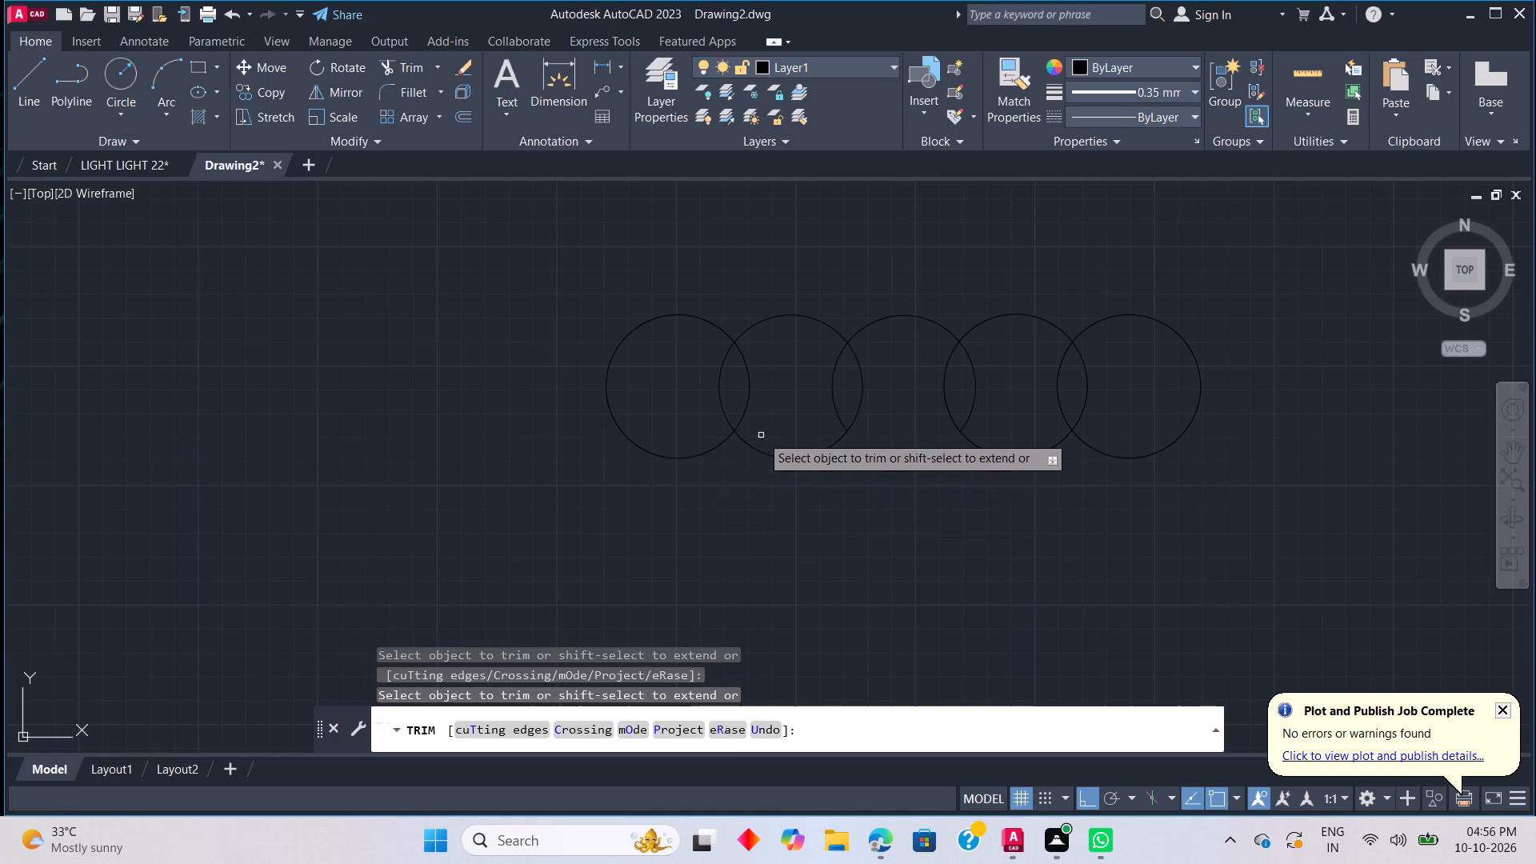
left_click(770, 455)
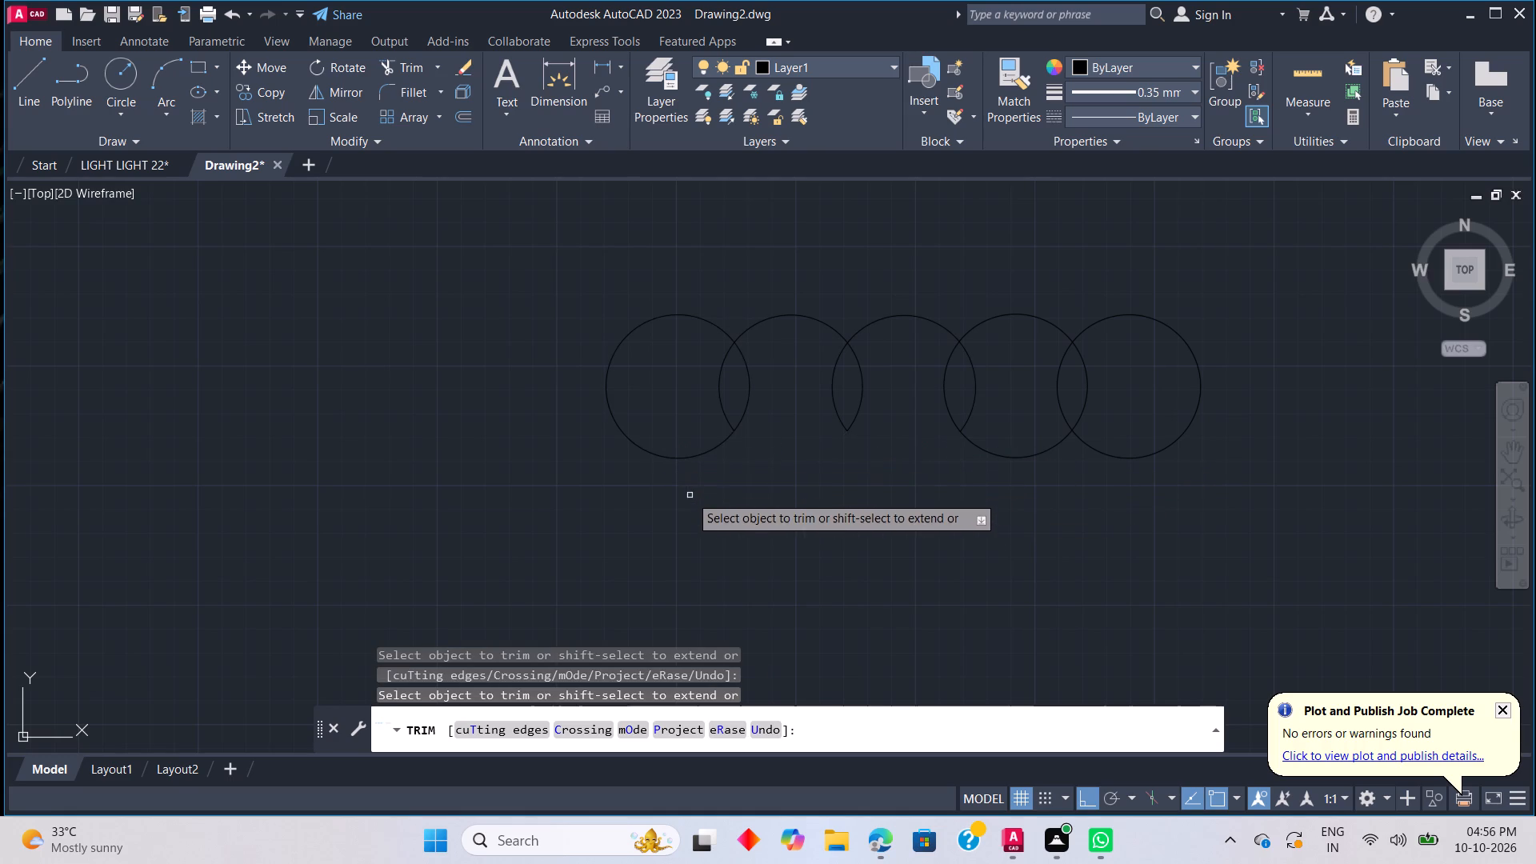
left_click(655, 452)
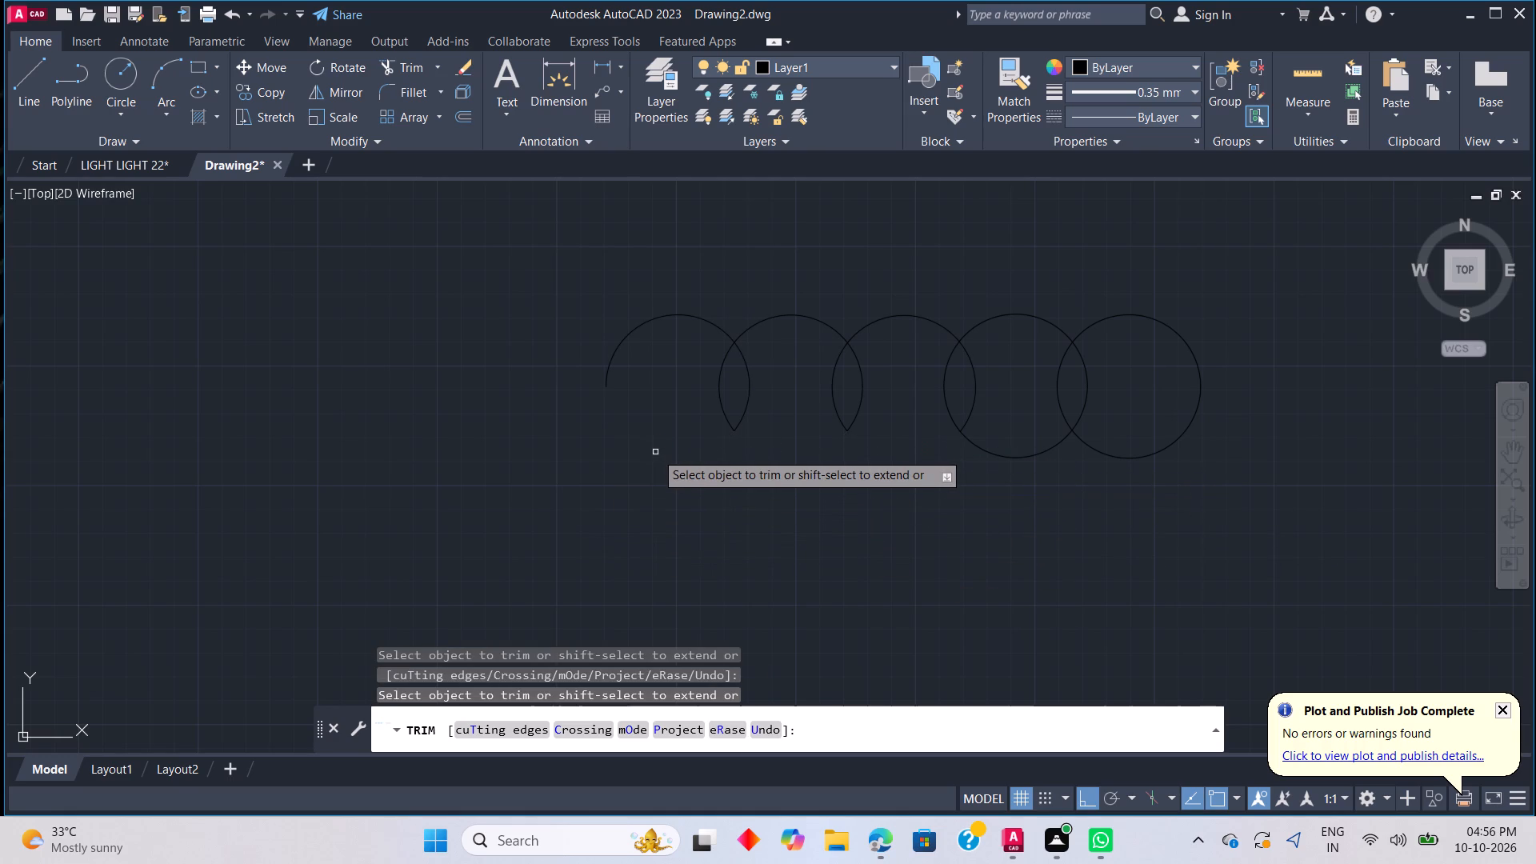
left_click(1111, 454)
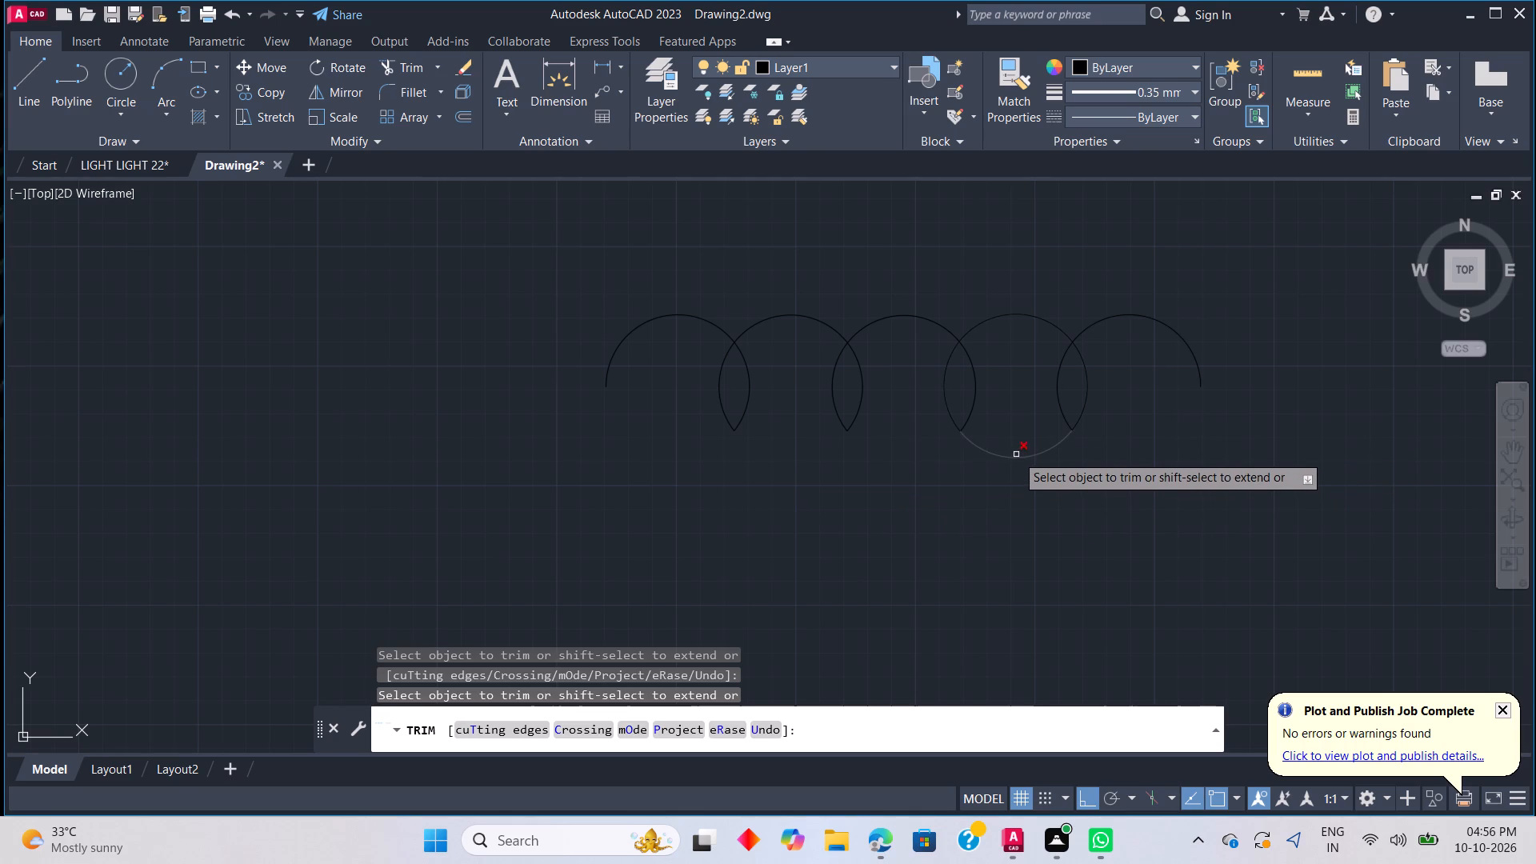
left_click(1016, 454)
scroll(995, 485, "down", 2)
scroll(950, 503, "up", 1)
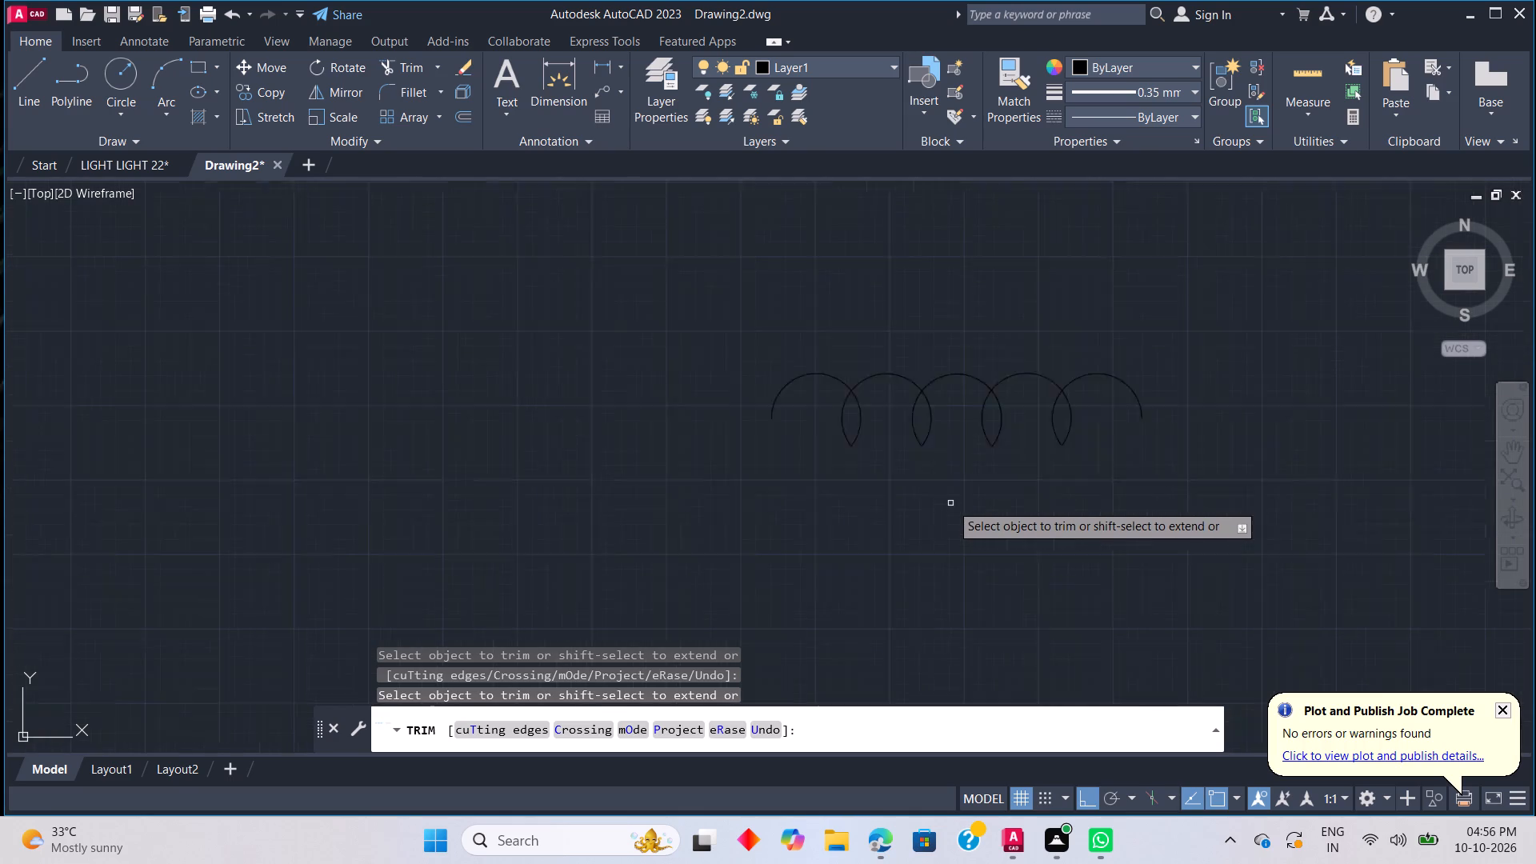
scroll(950, 503, "up", 1)
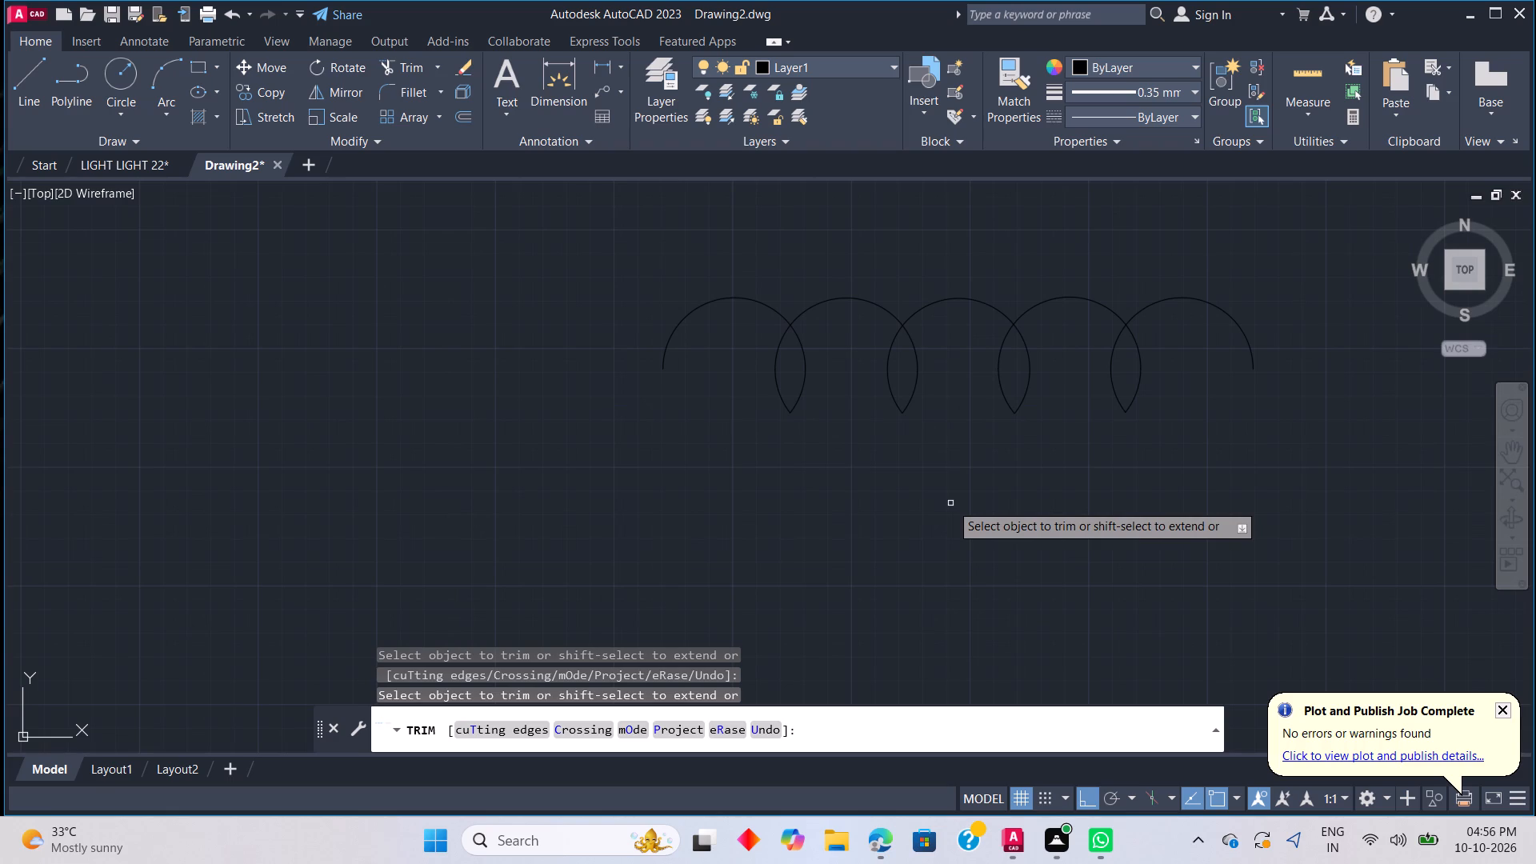
scroll(1008, 580, "down", 4)
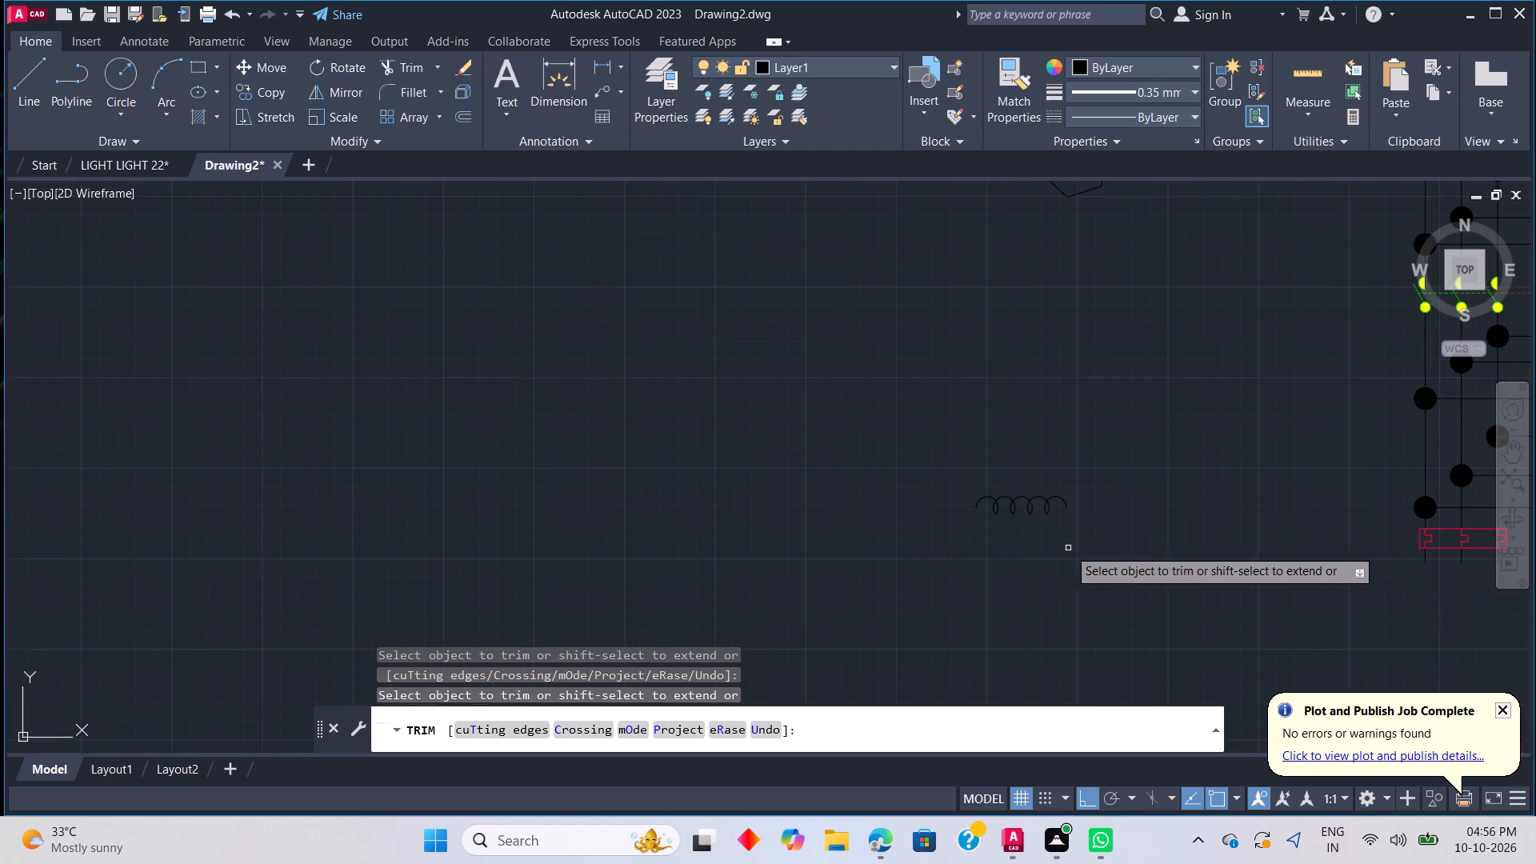
scroll(1066, 519, "up", 1)
key("Escape")
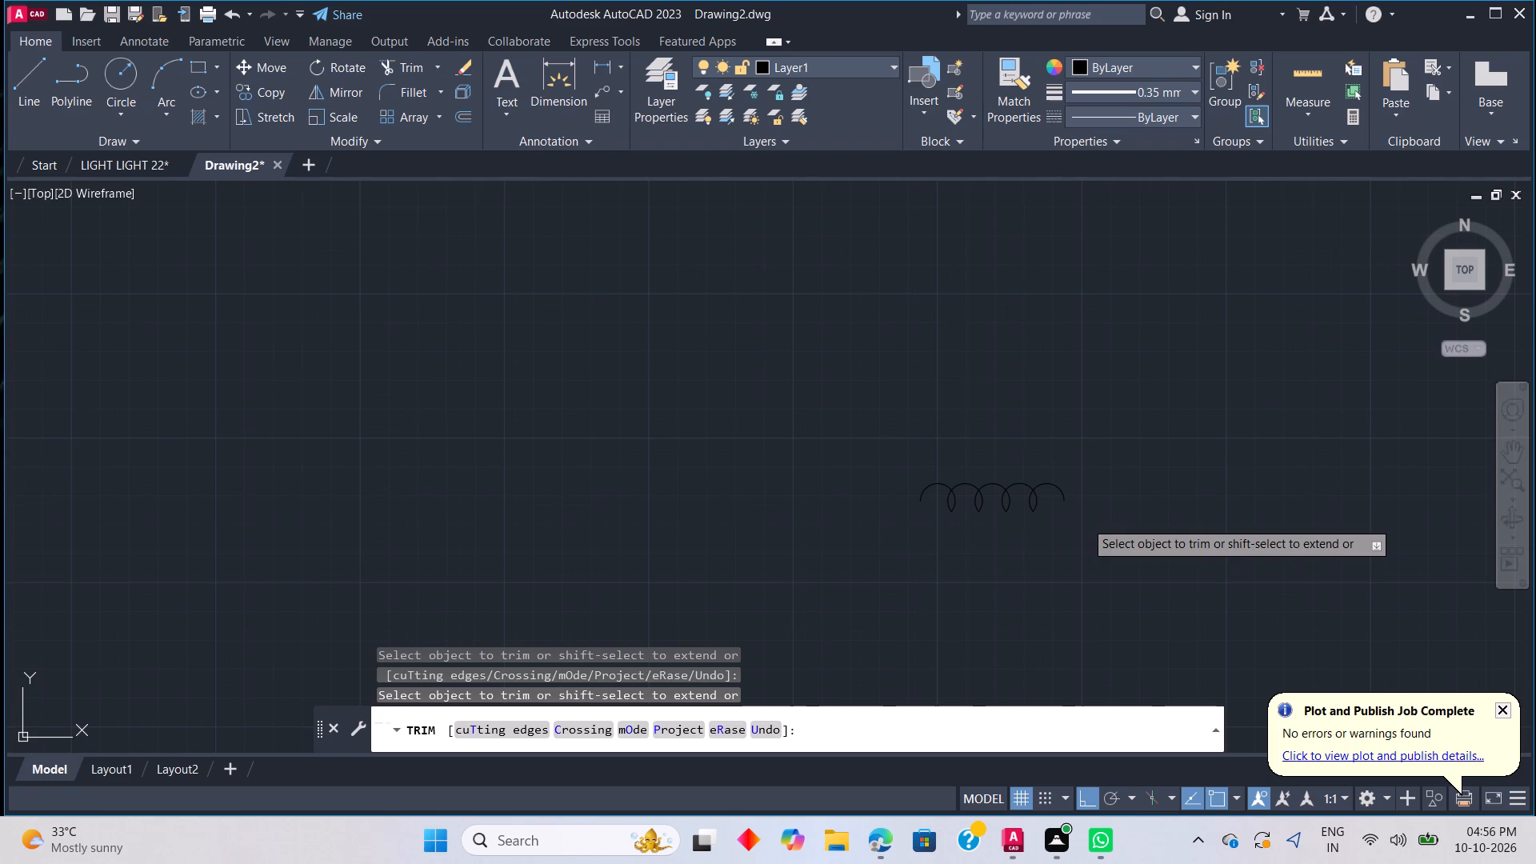
Draw a 7-unit horizontal lead line outward from each open end of the five-turn coil.
type("L")
key("space")
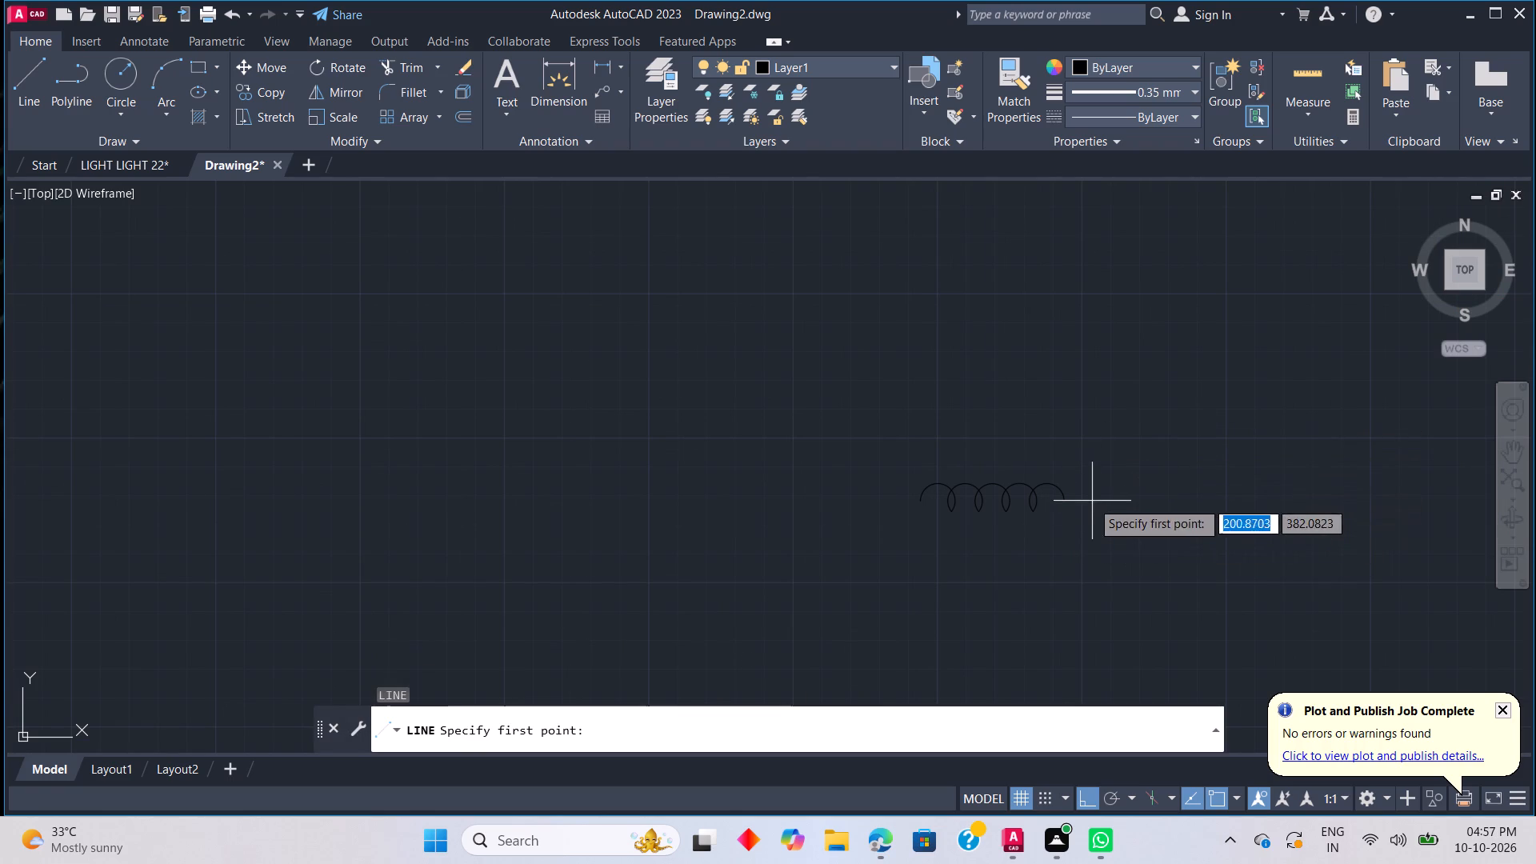
left_click(1073, 502)
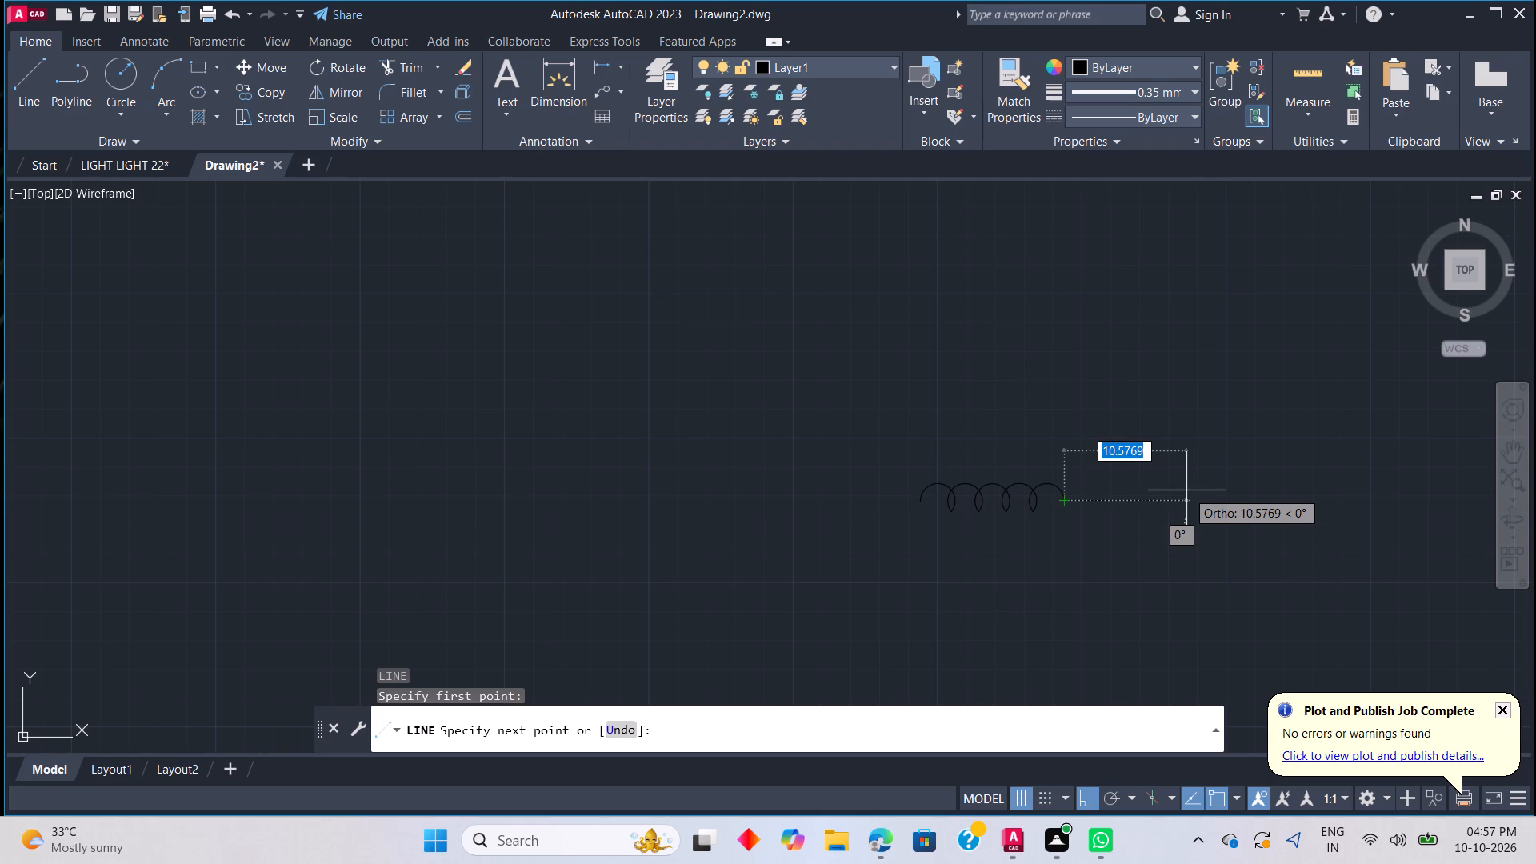
key("7")
key("Return")
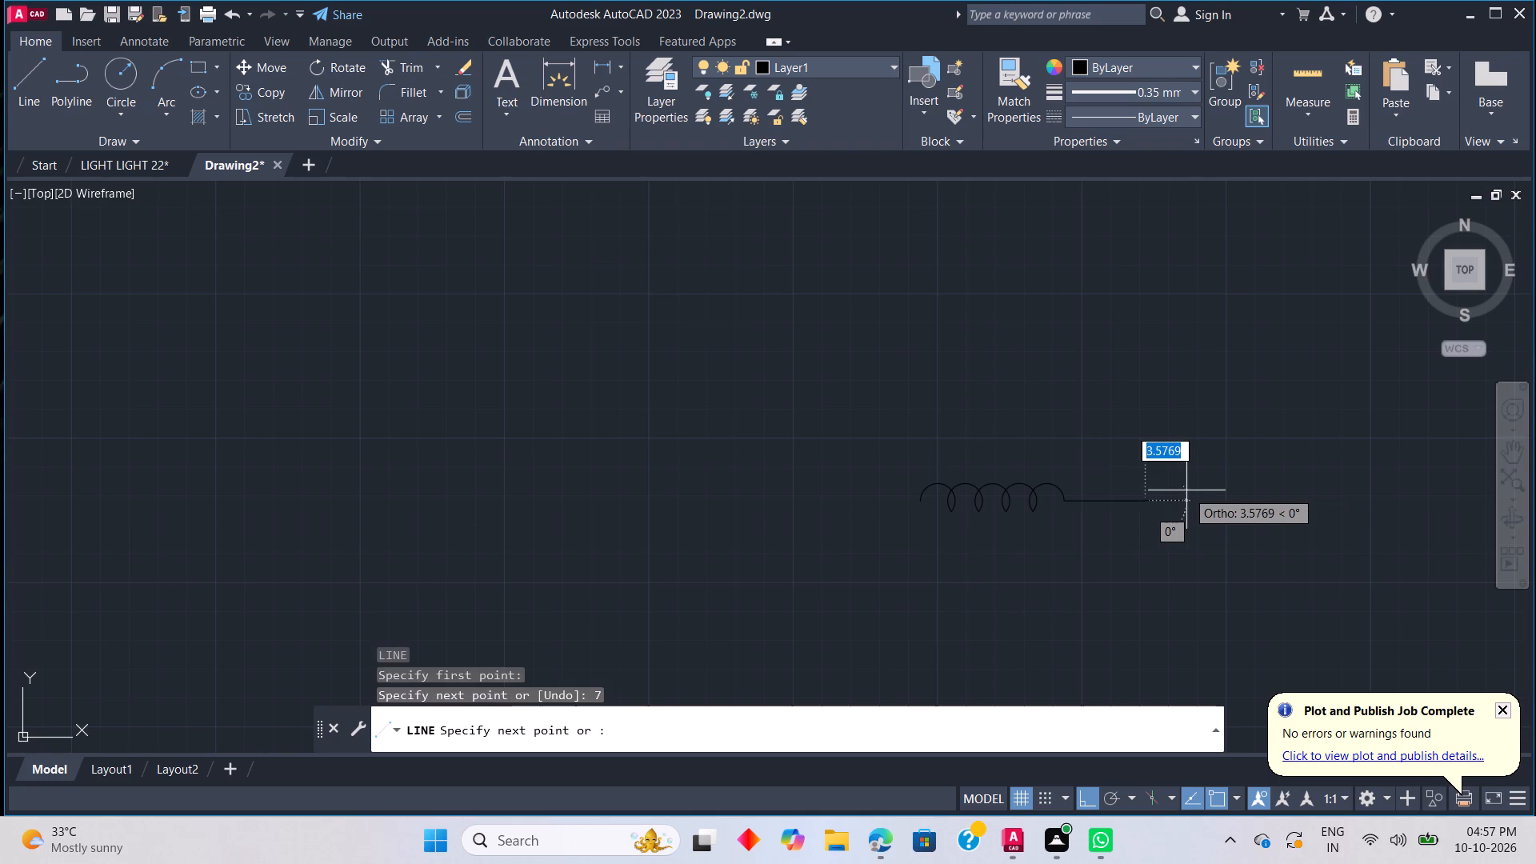
key("Escape")
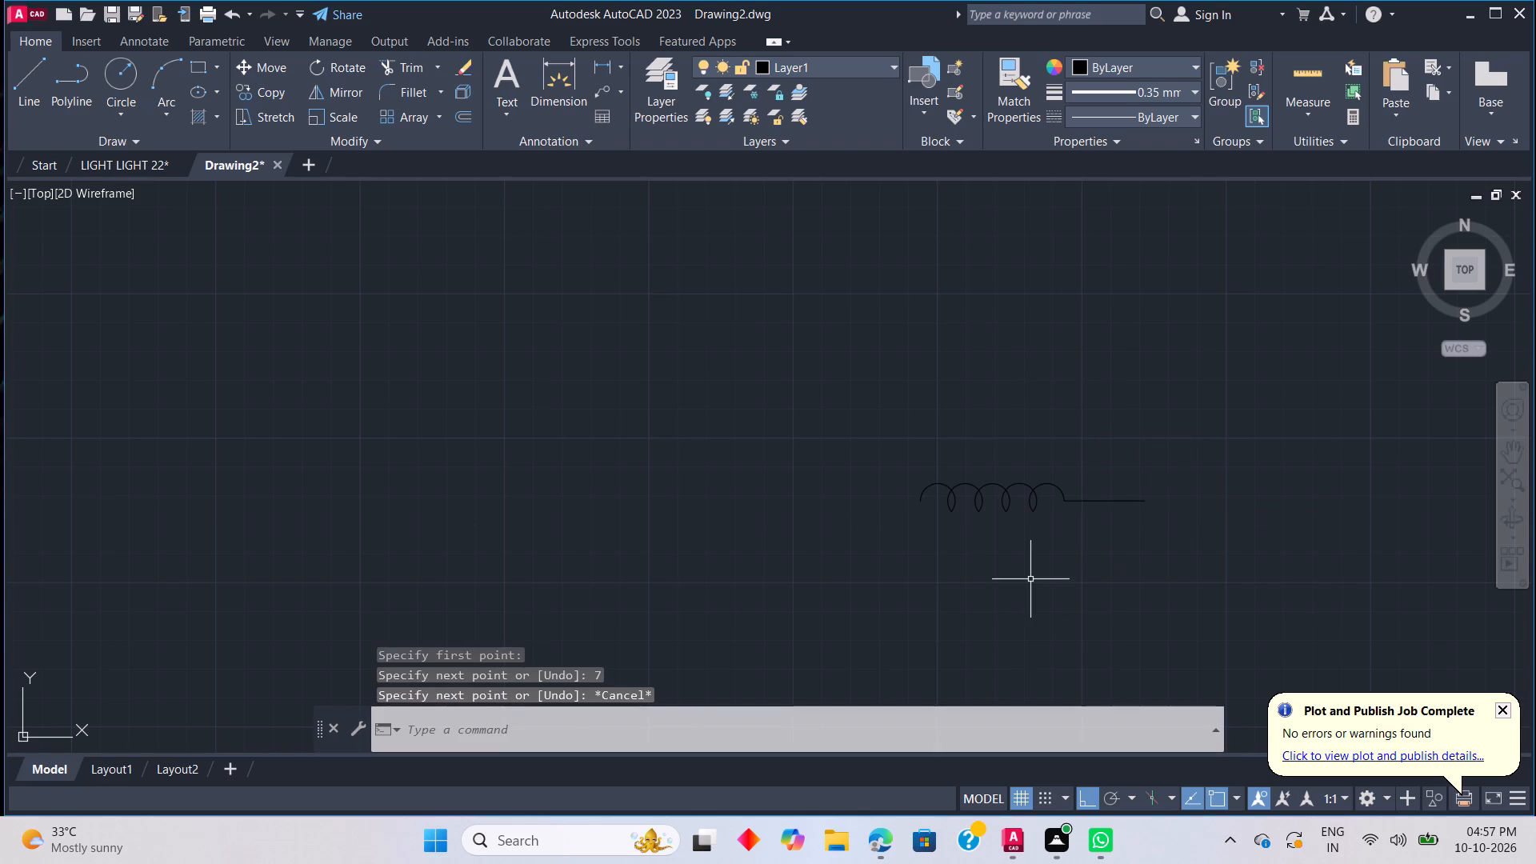
key("space")
left_click(913, 500)
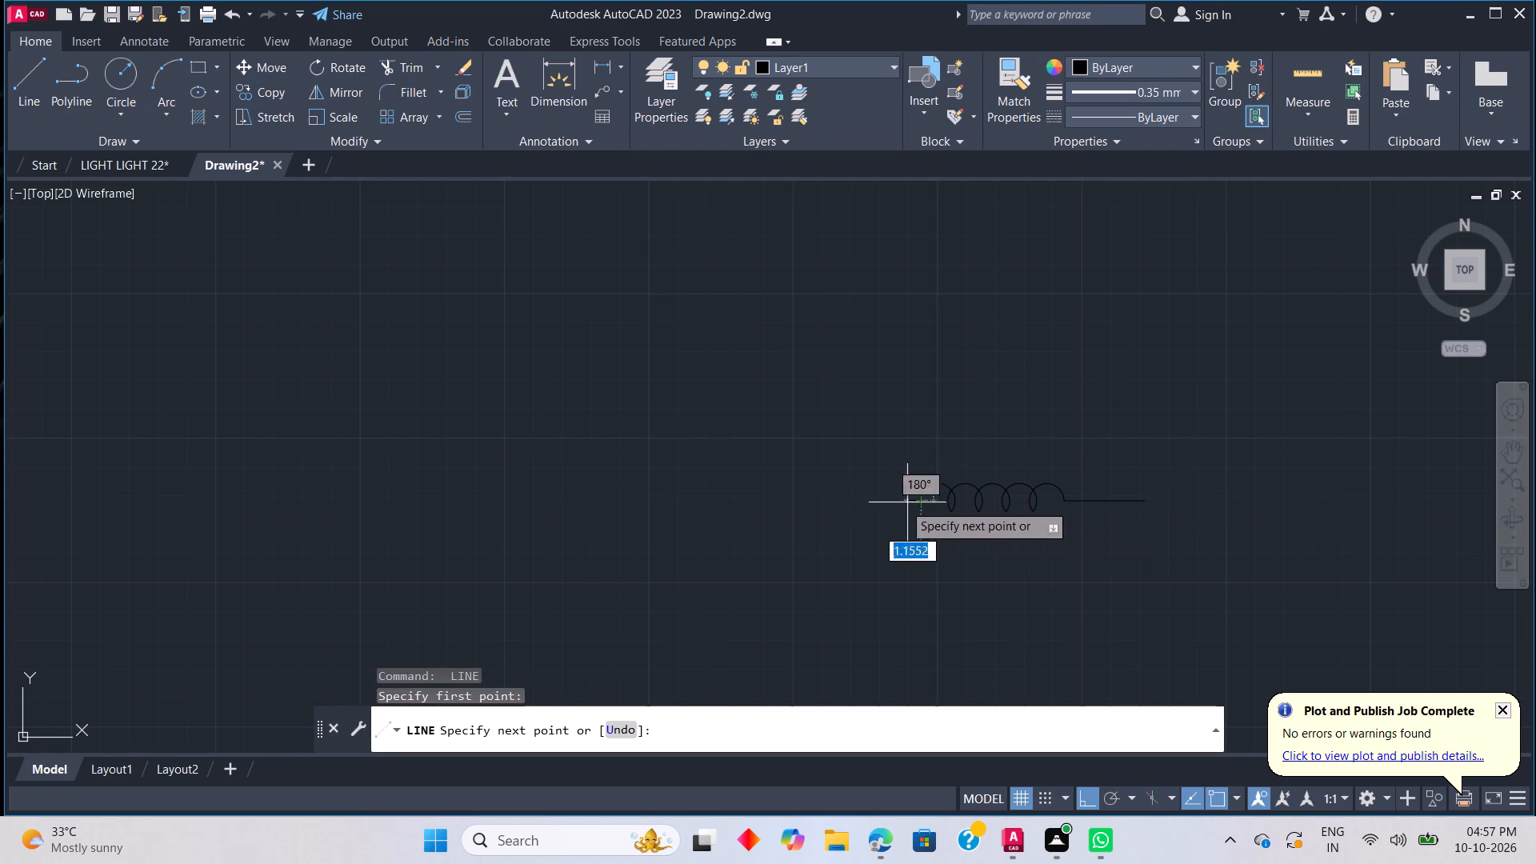
key("7")
key("Return")
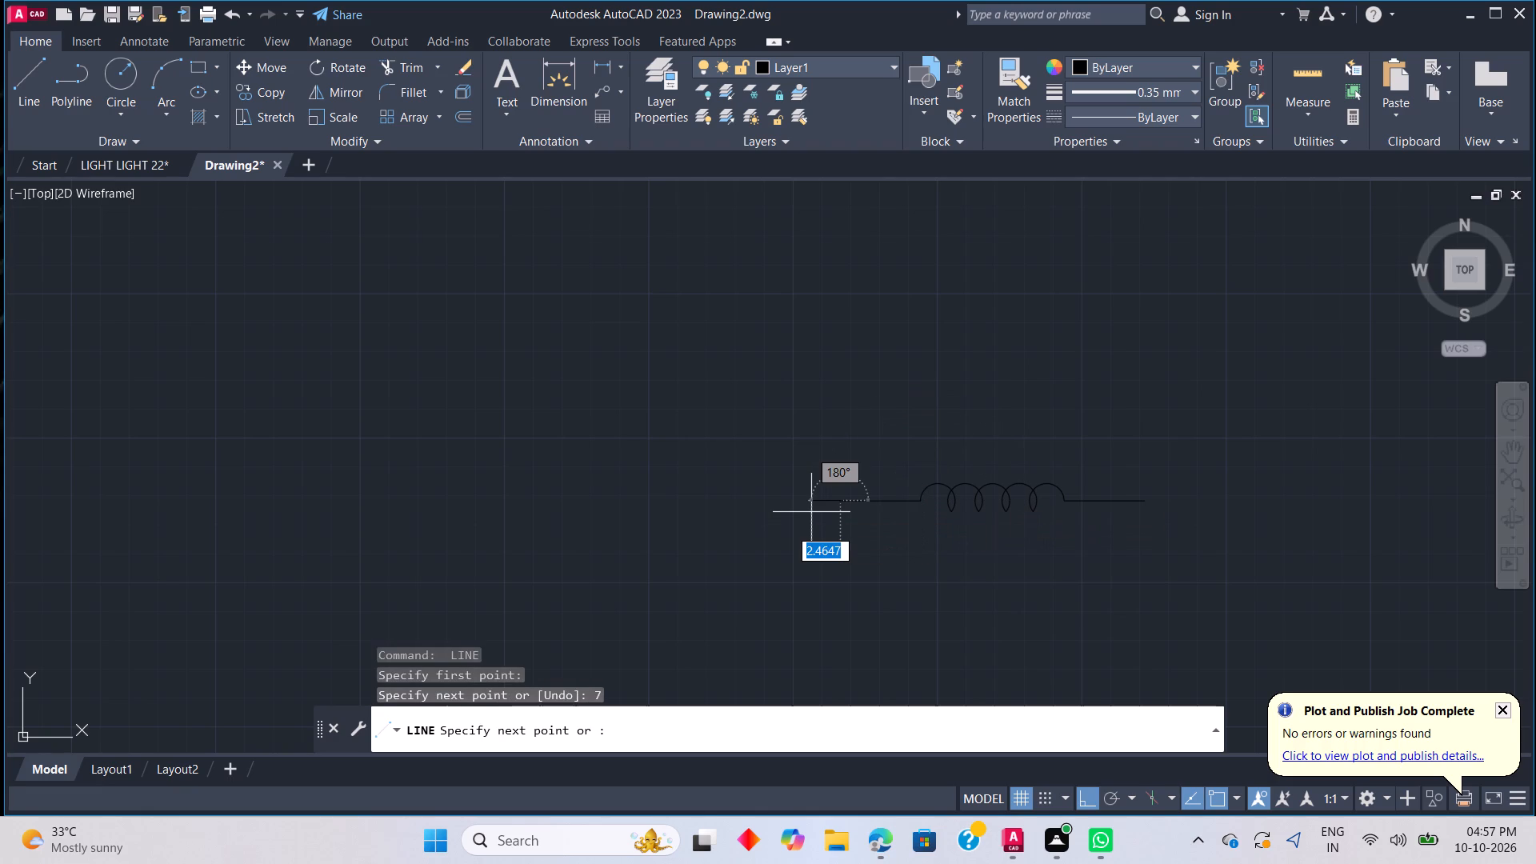
key("grave")
key("Escape")
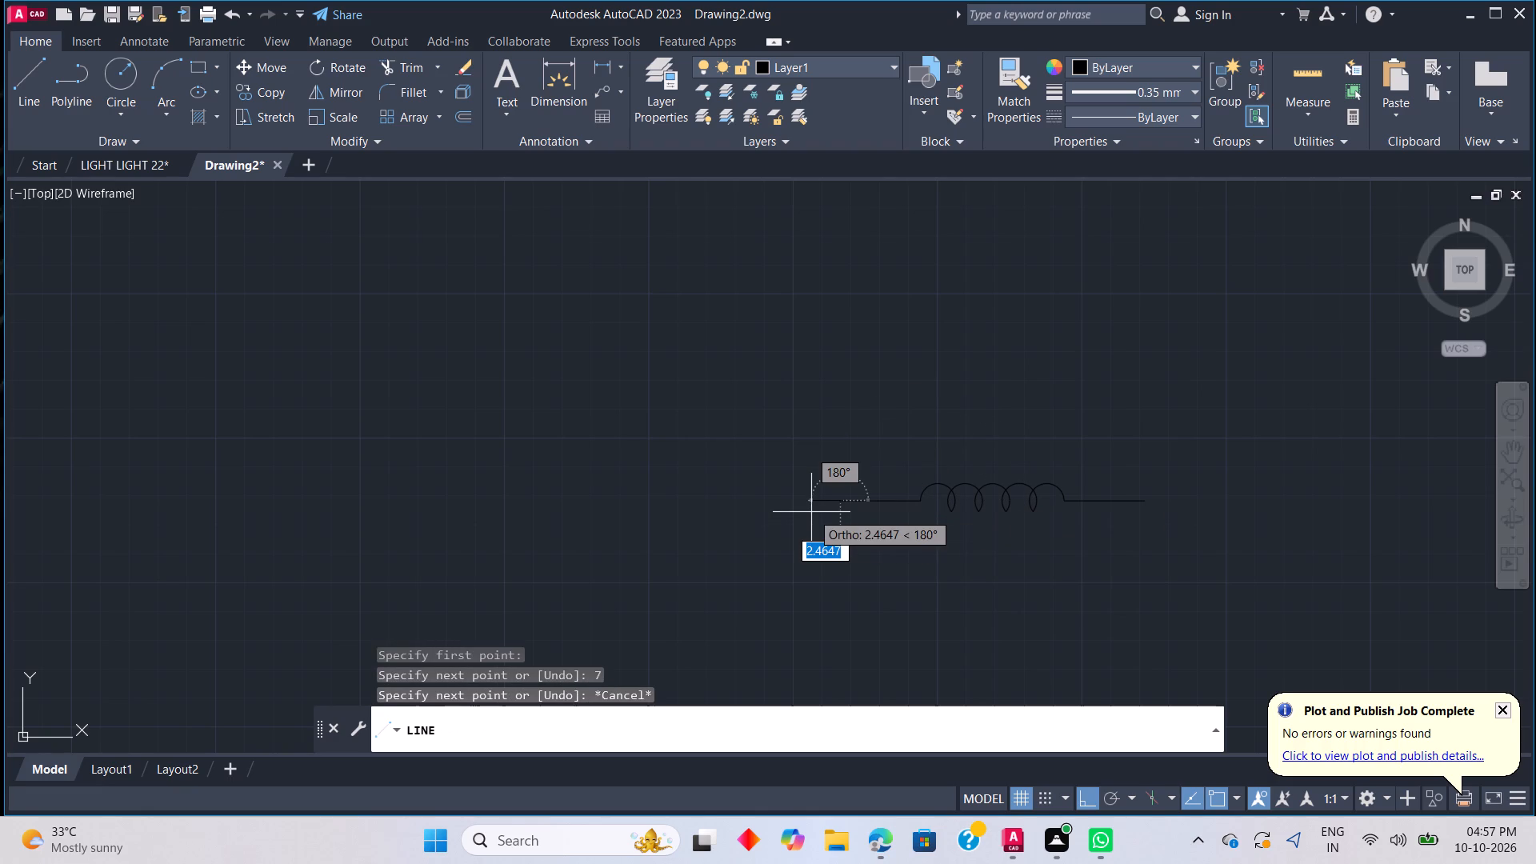
key("Escape")
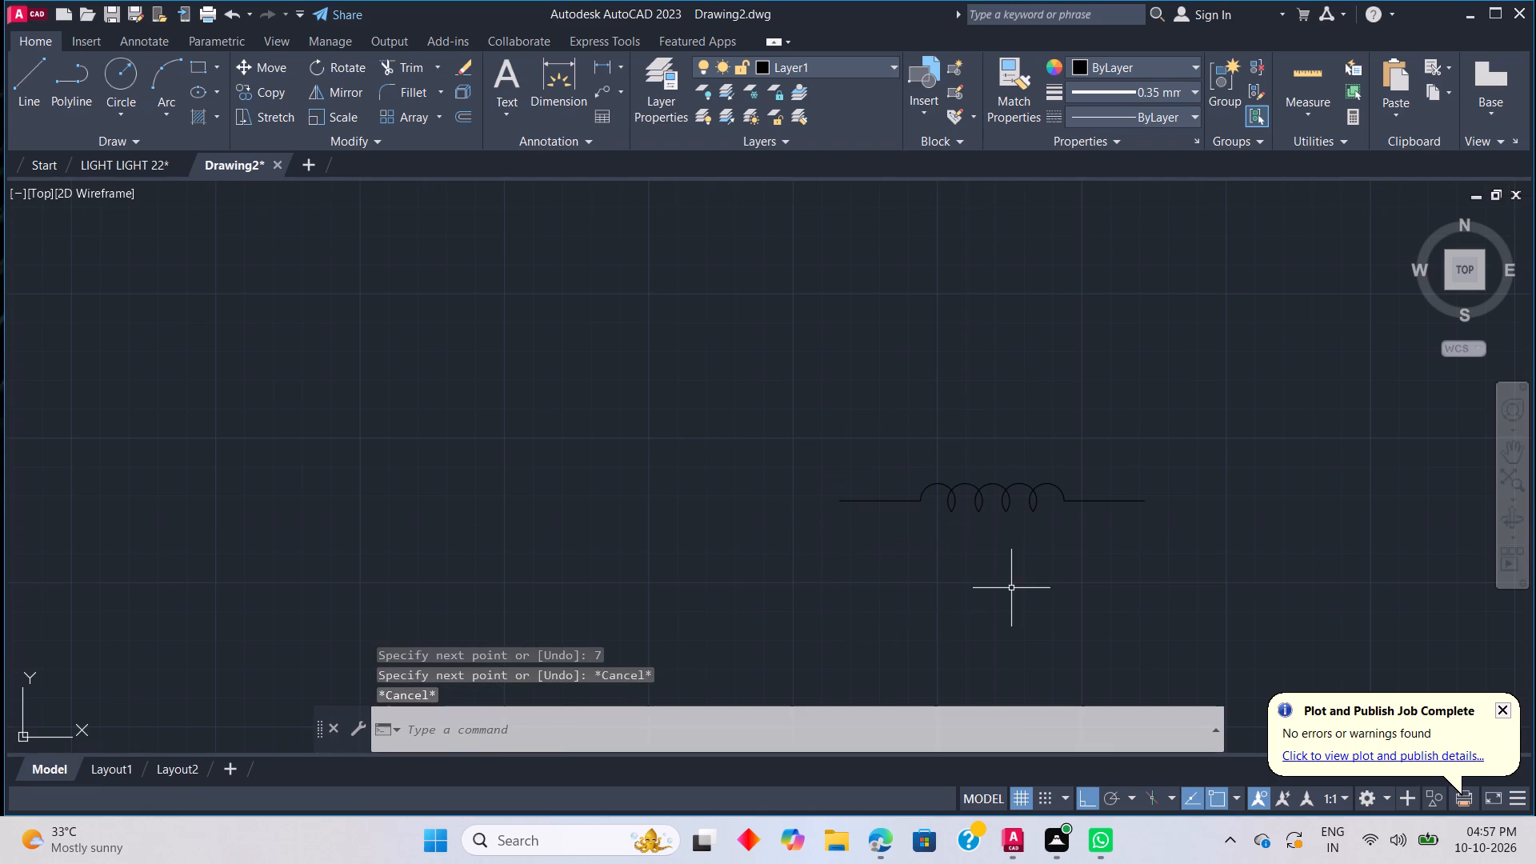
Delete the hexagon above the coil symbol.
scroll(1019, 584, "down", 5)
scroll(1046, 602, "up", 2)
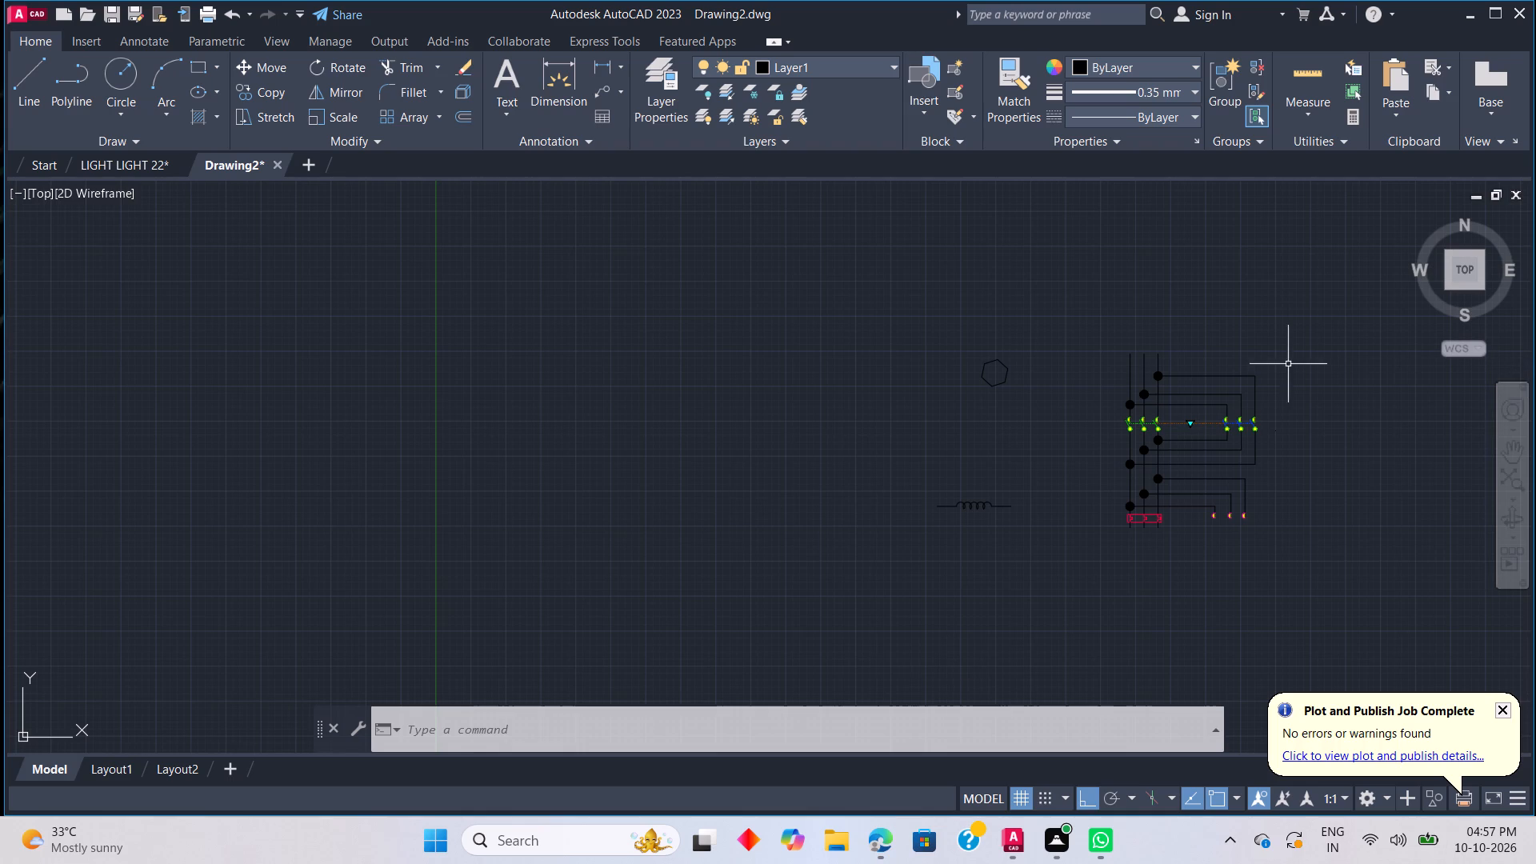
scroll(1240, 521, "up", 3)
scroll(1193, 461, "down", 3)
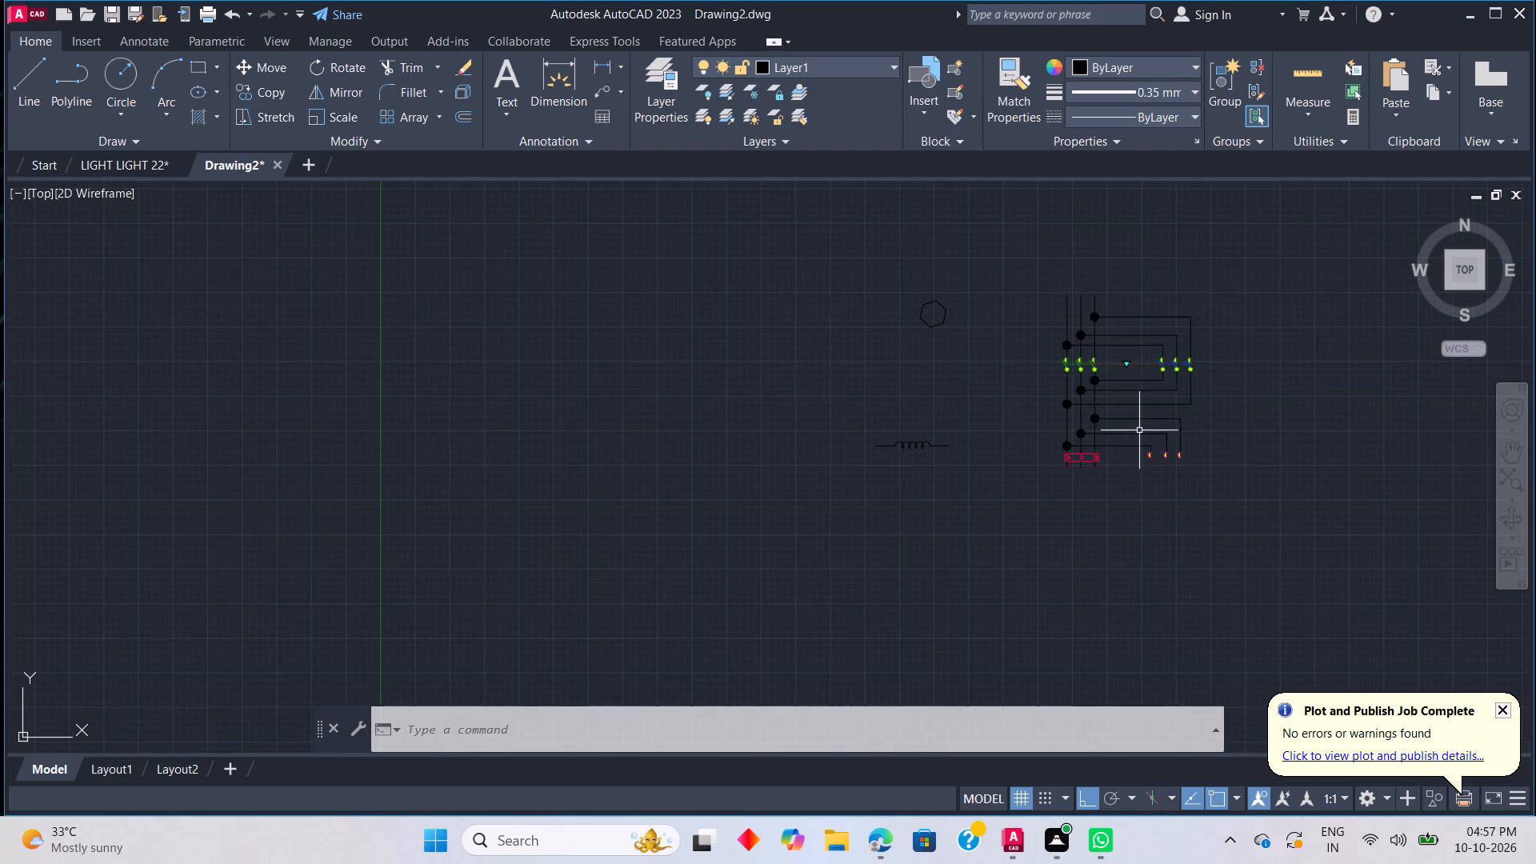
scroll(1140, 431, "up", 2)
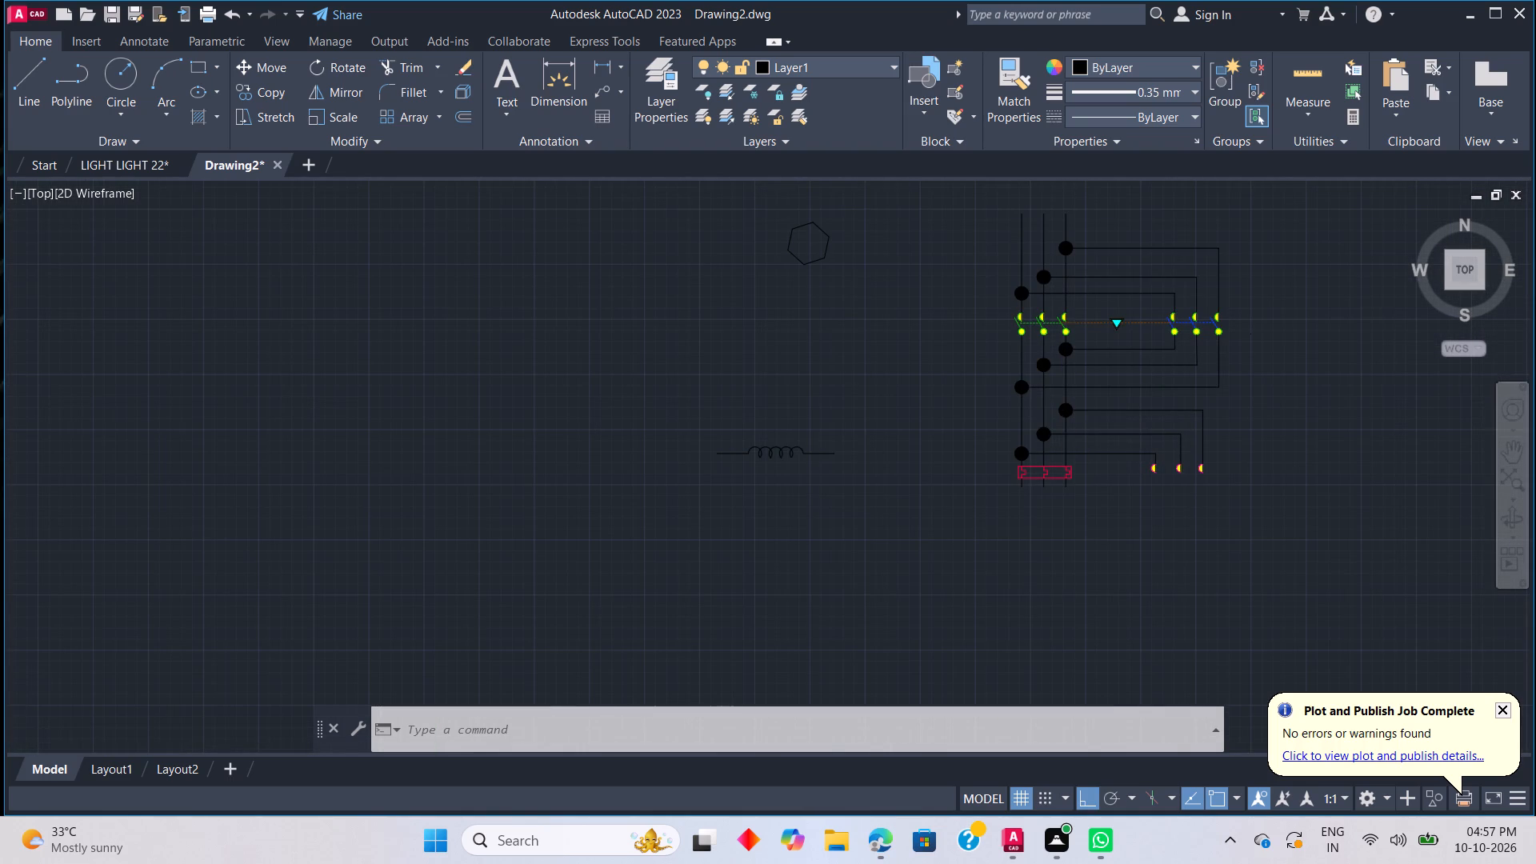
scroll(1132, 446, "down", 1)
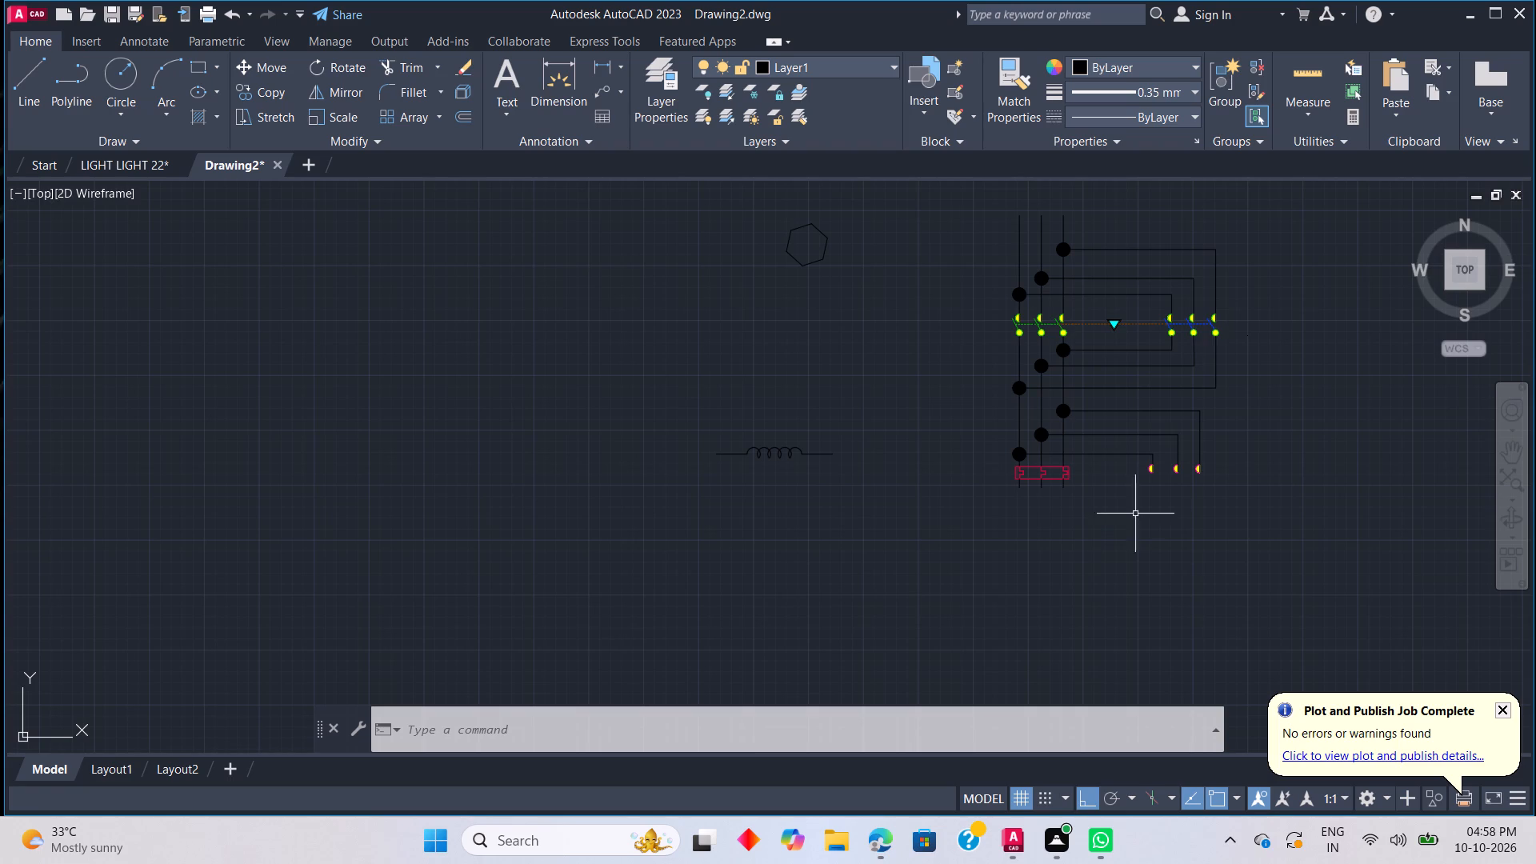
scroll(1098, 484, "up", 2)
scroll(1032, 487, "down", 3)
scroll(1052, 490, "up", 1)
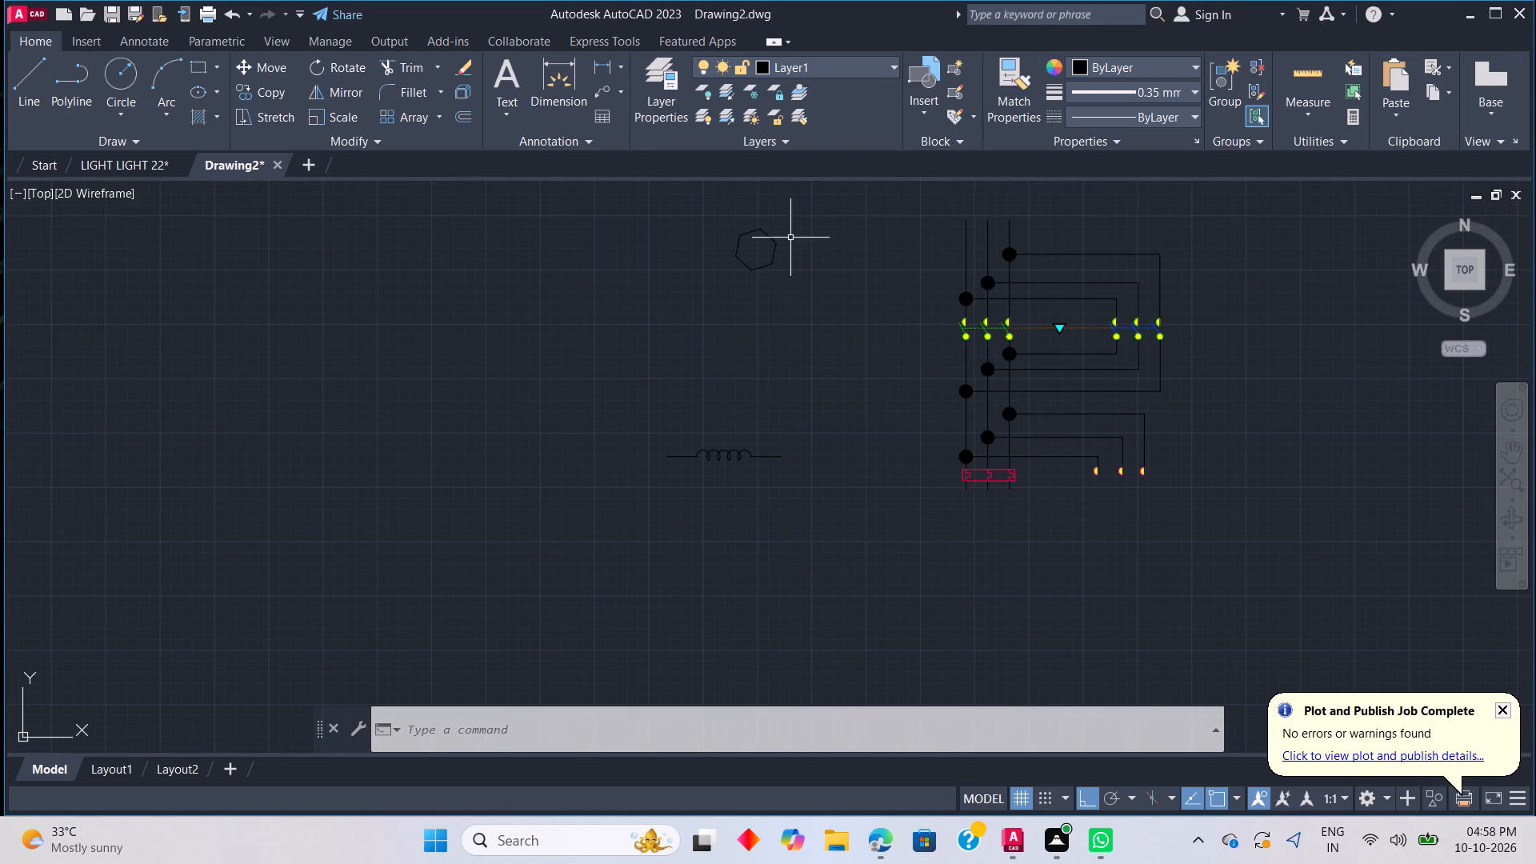
left_click(774, 246)
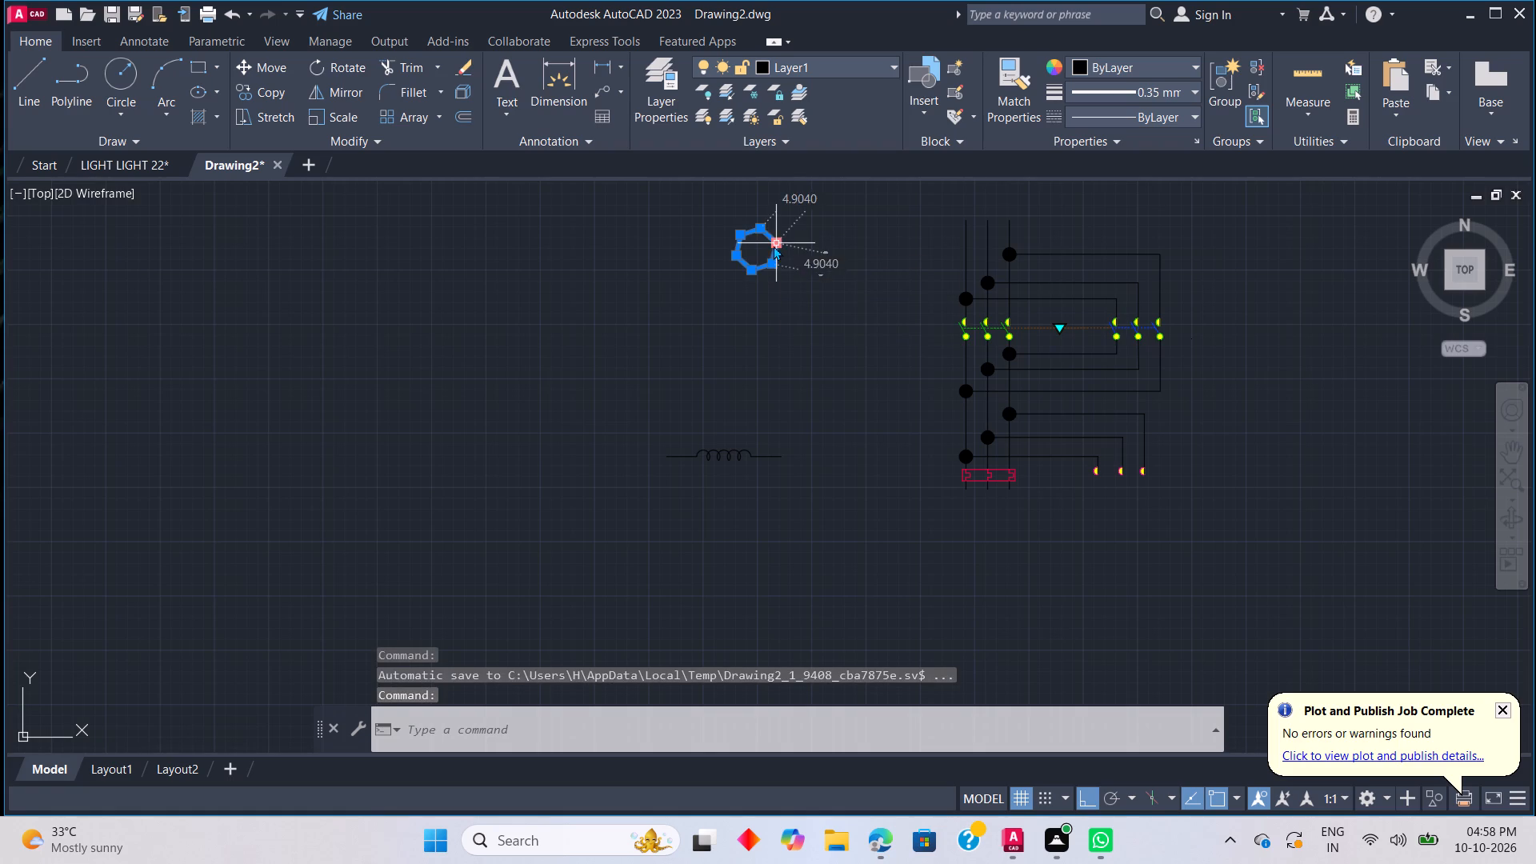
key("Delete")
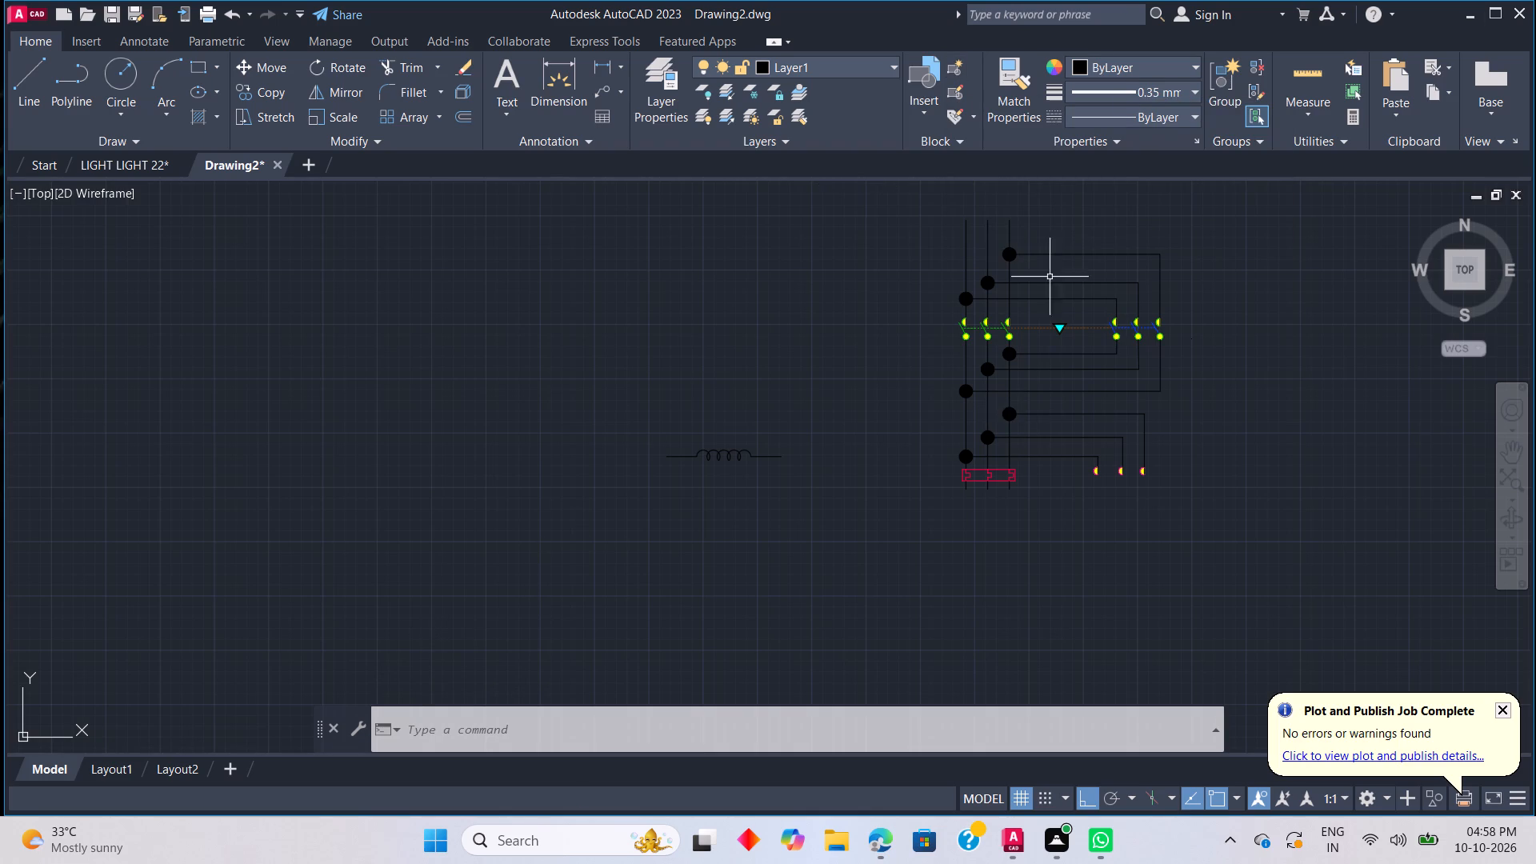
Examine the wiring diagram, especially the red block below its three vertical lines, and the coil symbol beside it.
scroll(767, 461, "down", 1)
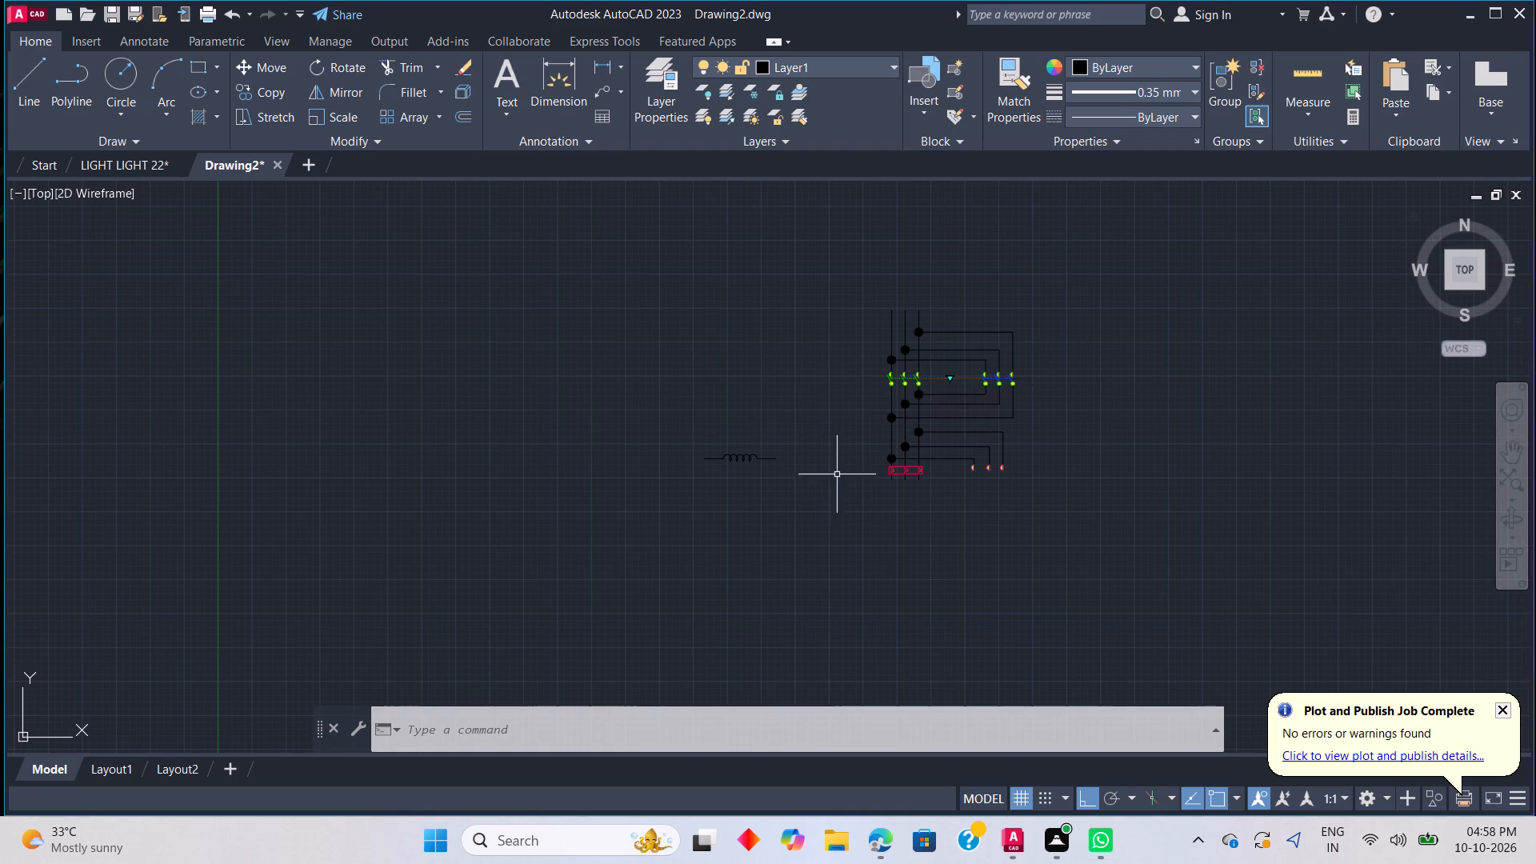
scroll(857, 473, "up", 2)
scroll(968, 499, "down", 2)
middle_click_drag(978, 508, 1018, 428)
scroll(1042, 463, "up", 1)
middle_click_drag(1053, 454, 1051, 518)
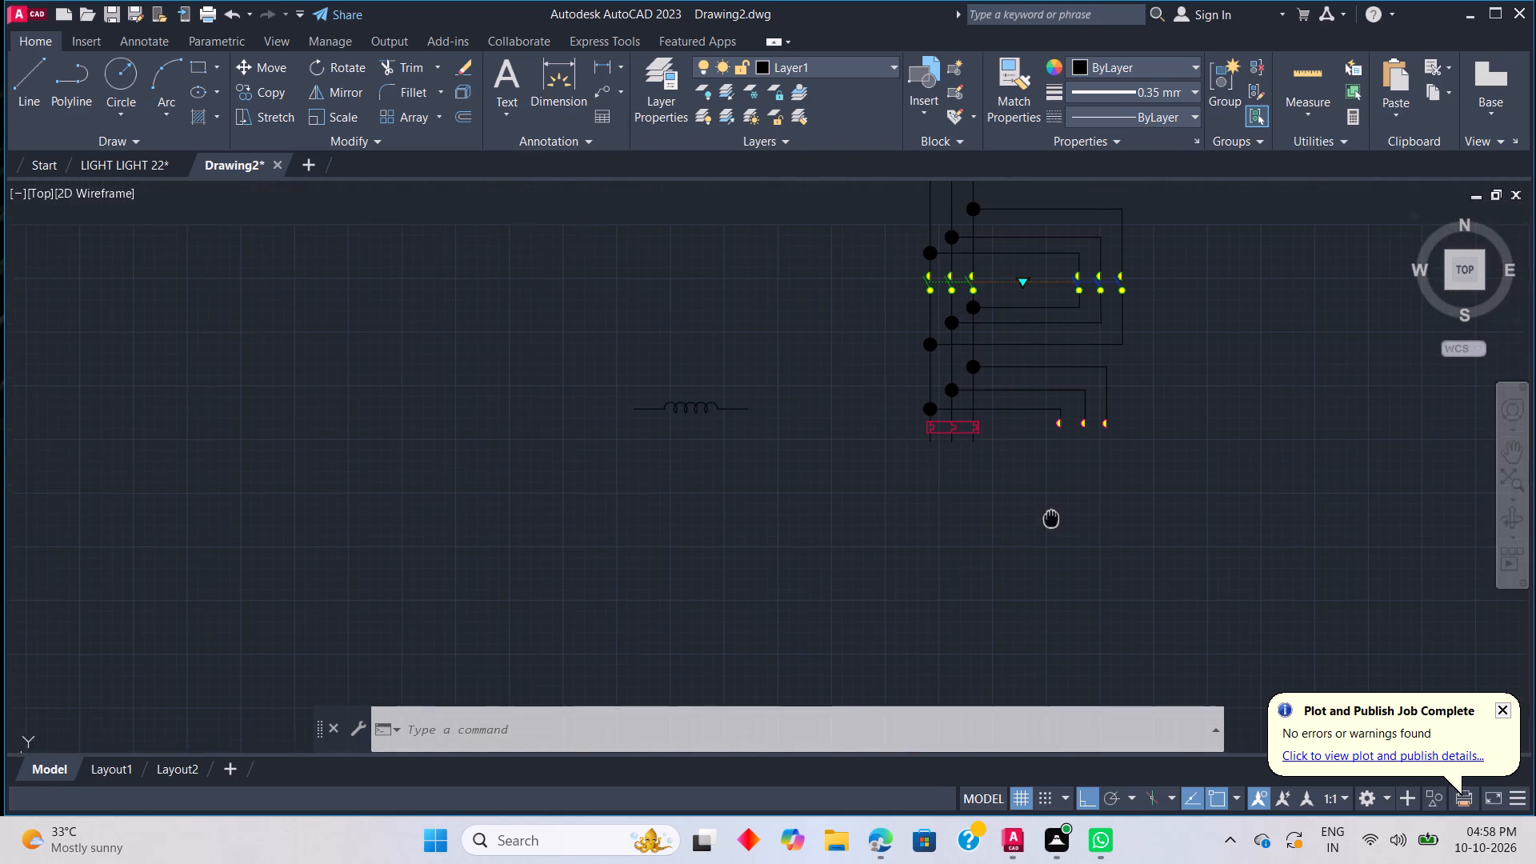
middle_click_drag(1051, 518, 1051, 523)
middle_click_drag(1051, 493, 1044, 532)
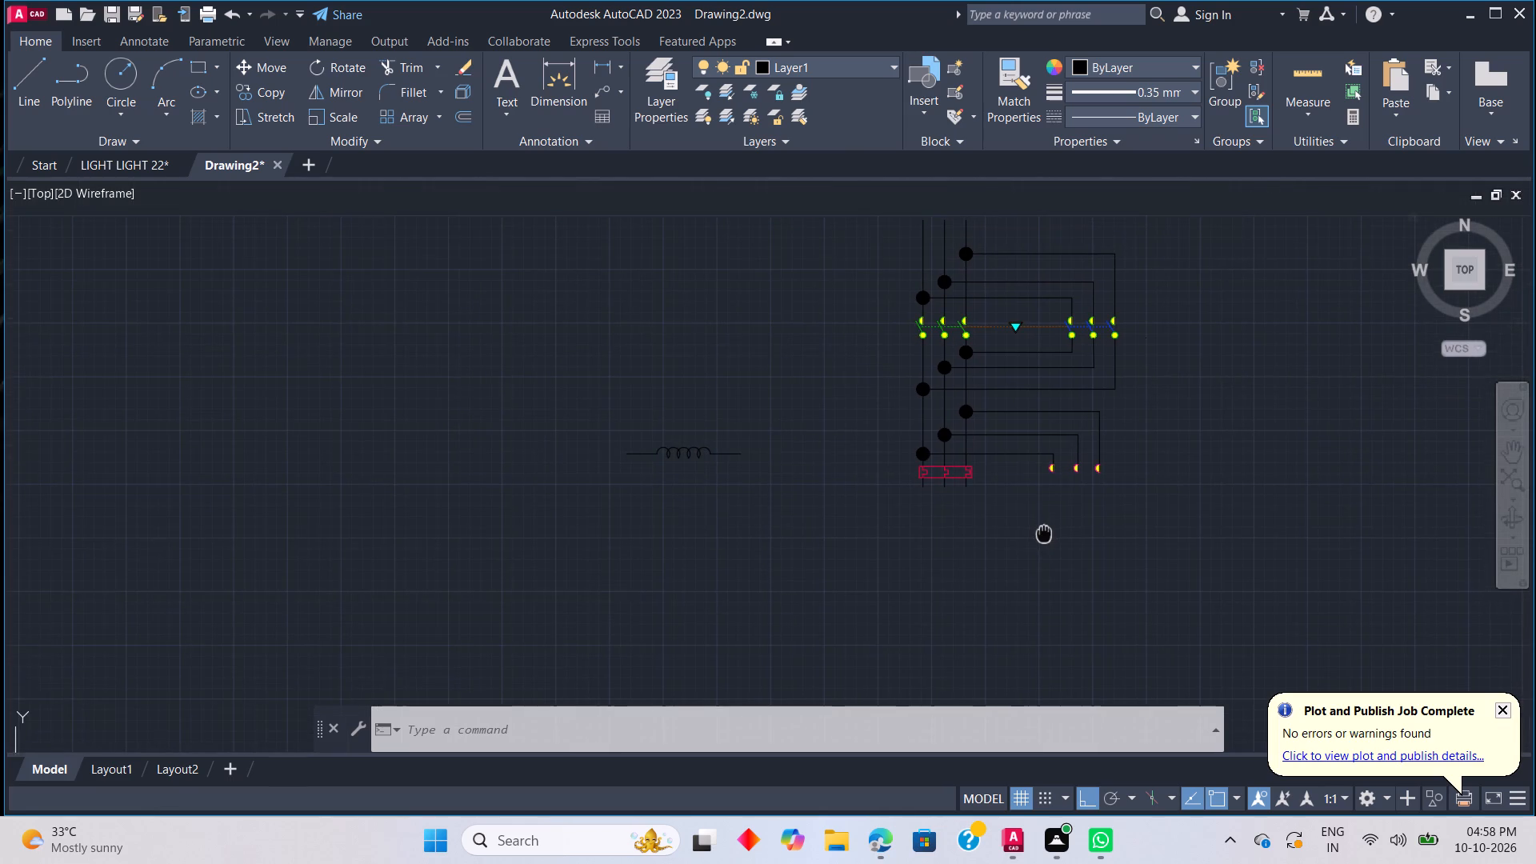
middle_click_drag(1044, 532, 1044, 533)
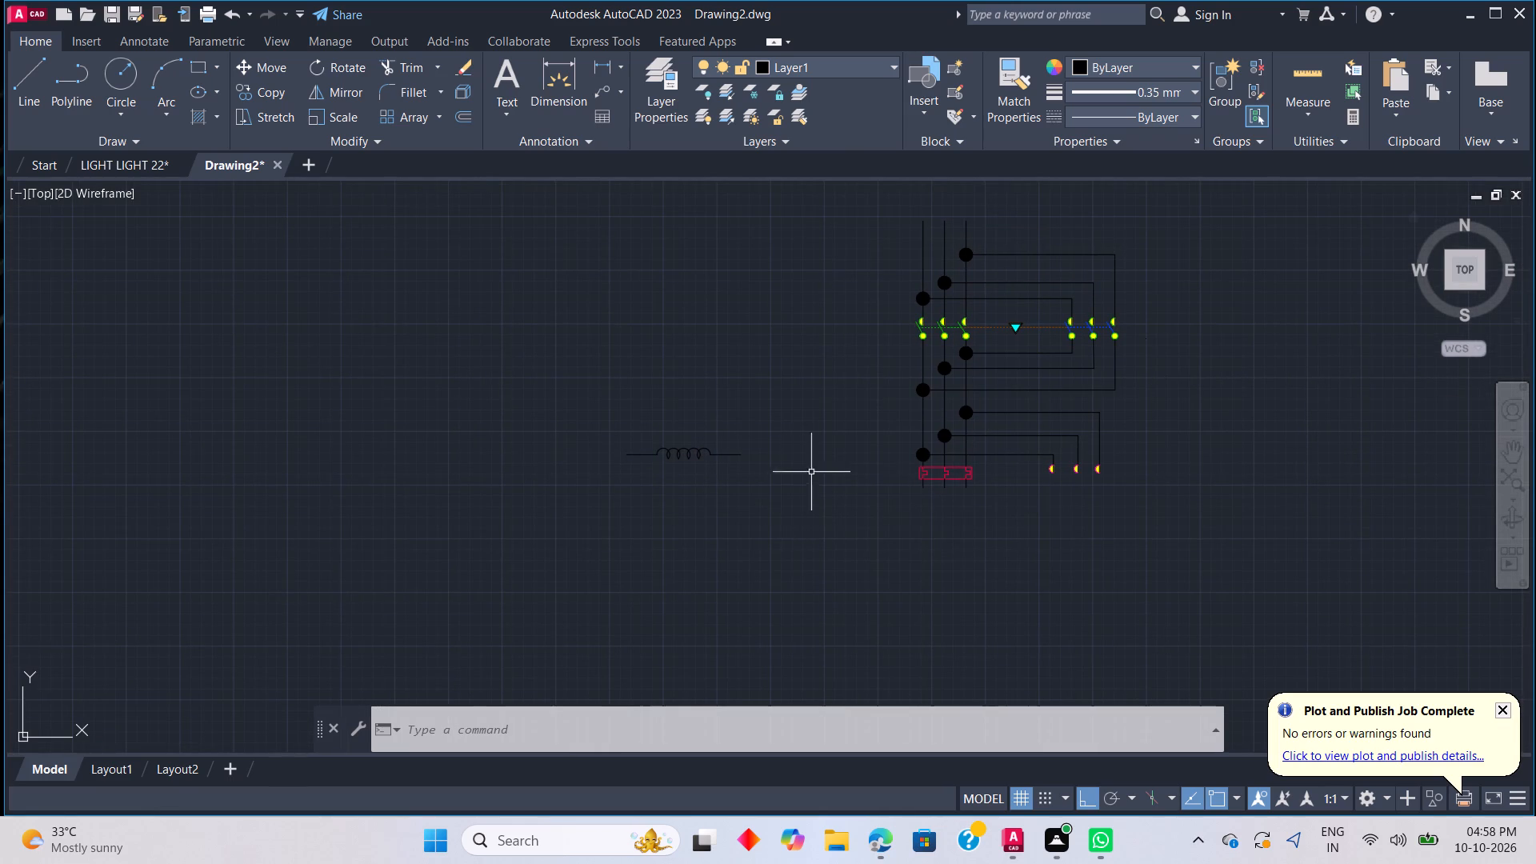
scroll(1006, 512, "up", 2)
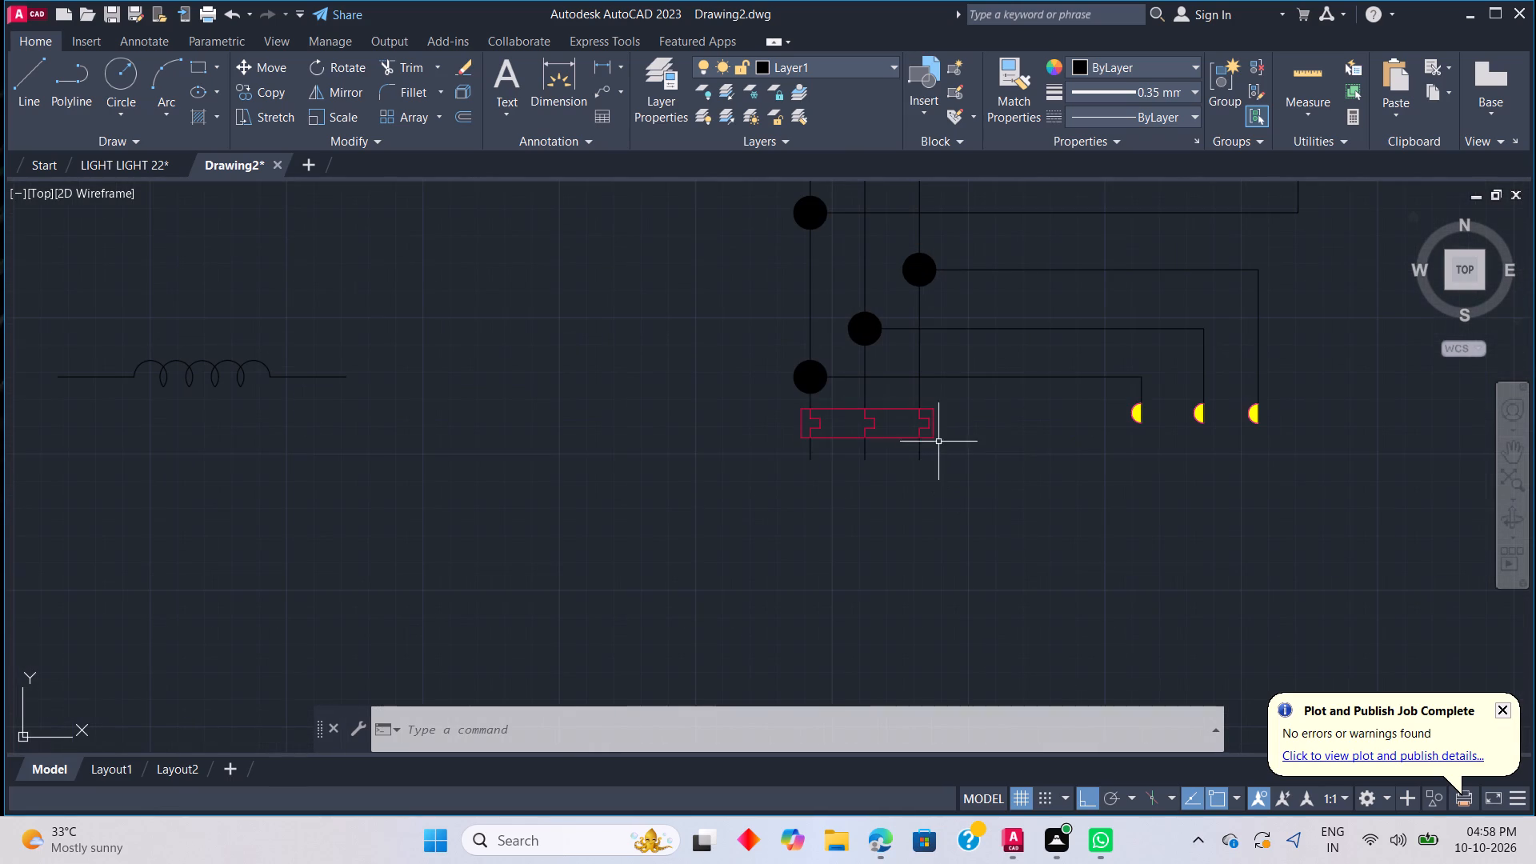
scroll(923, 454, "down", 2)
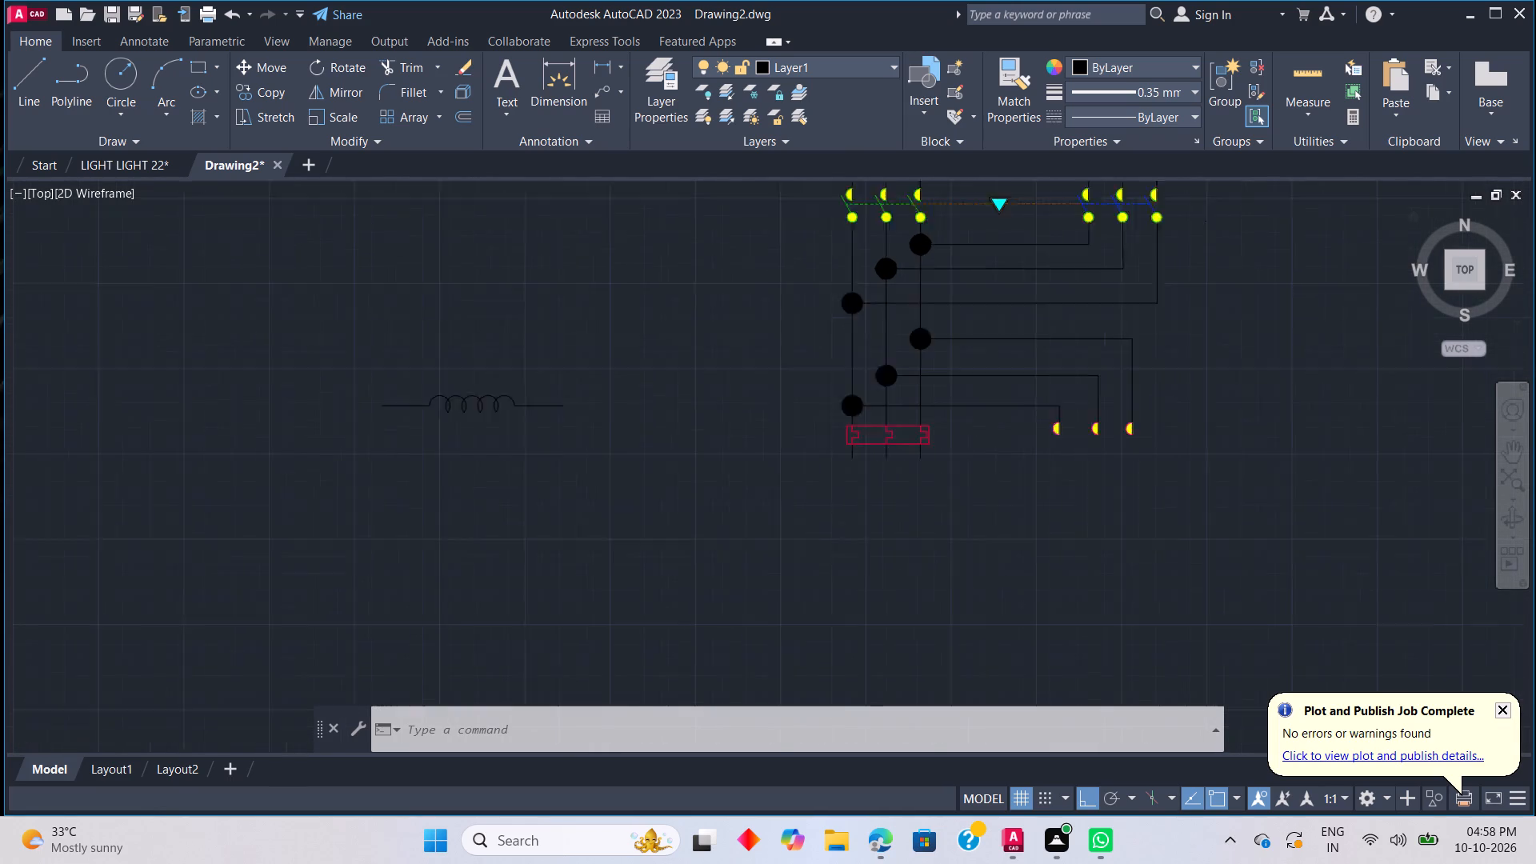
scroll(922, 454, "down", 1)
scroll(925, 464, "up", 1)
middle_click_drag(923, 470, 935, 530)
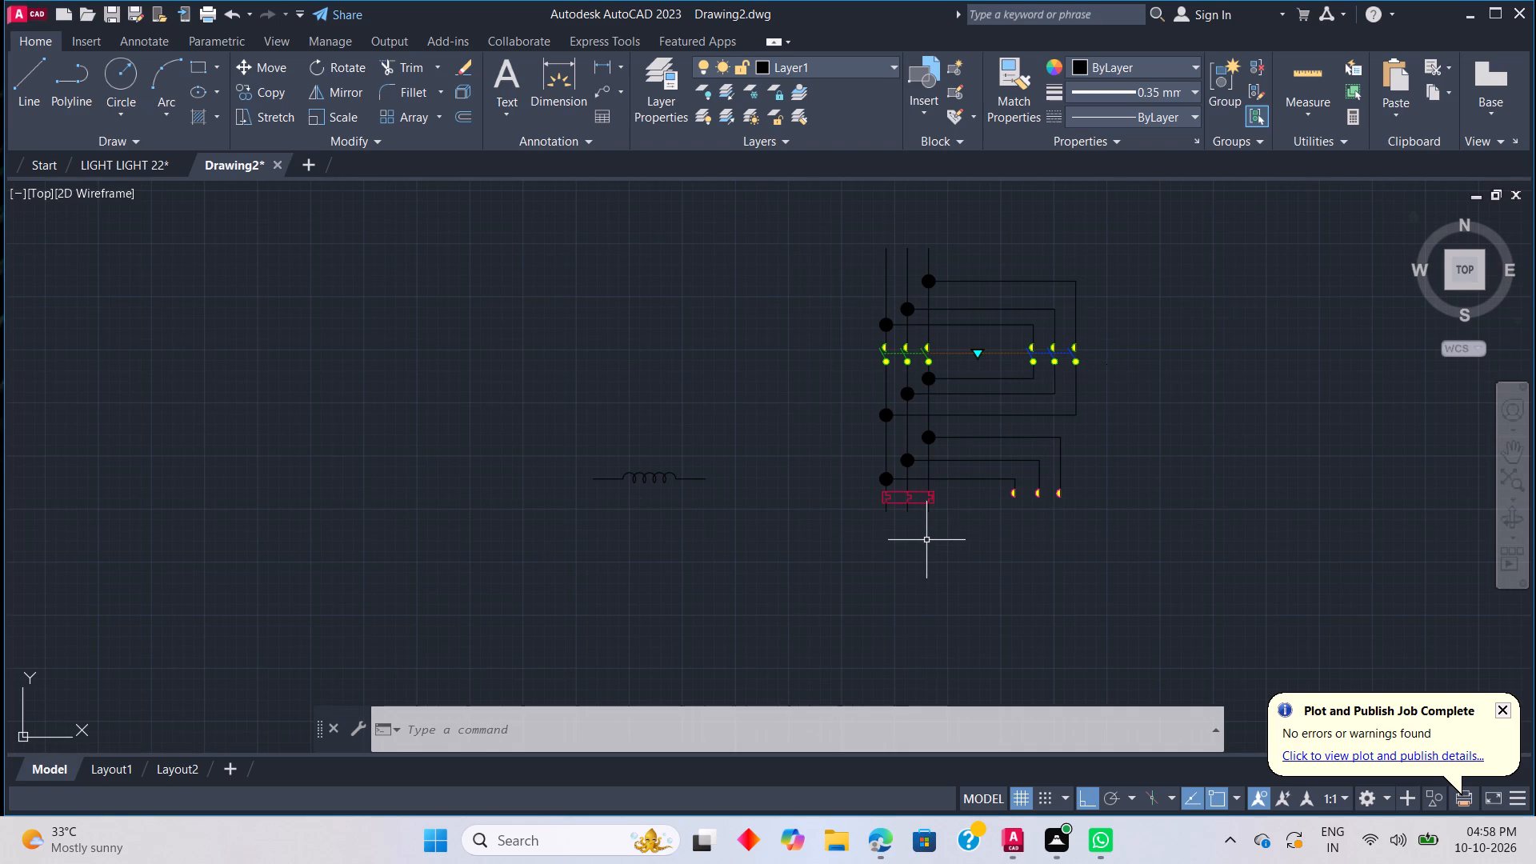
left_click(1535, 0)
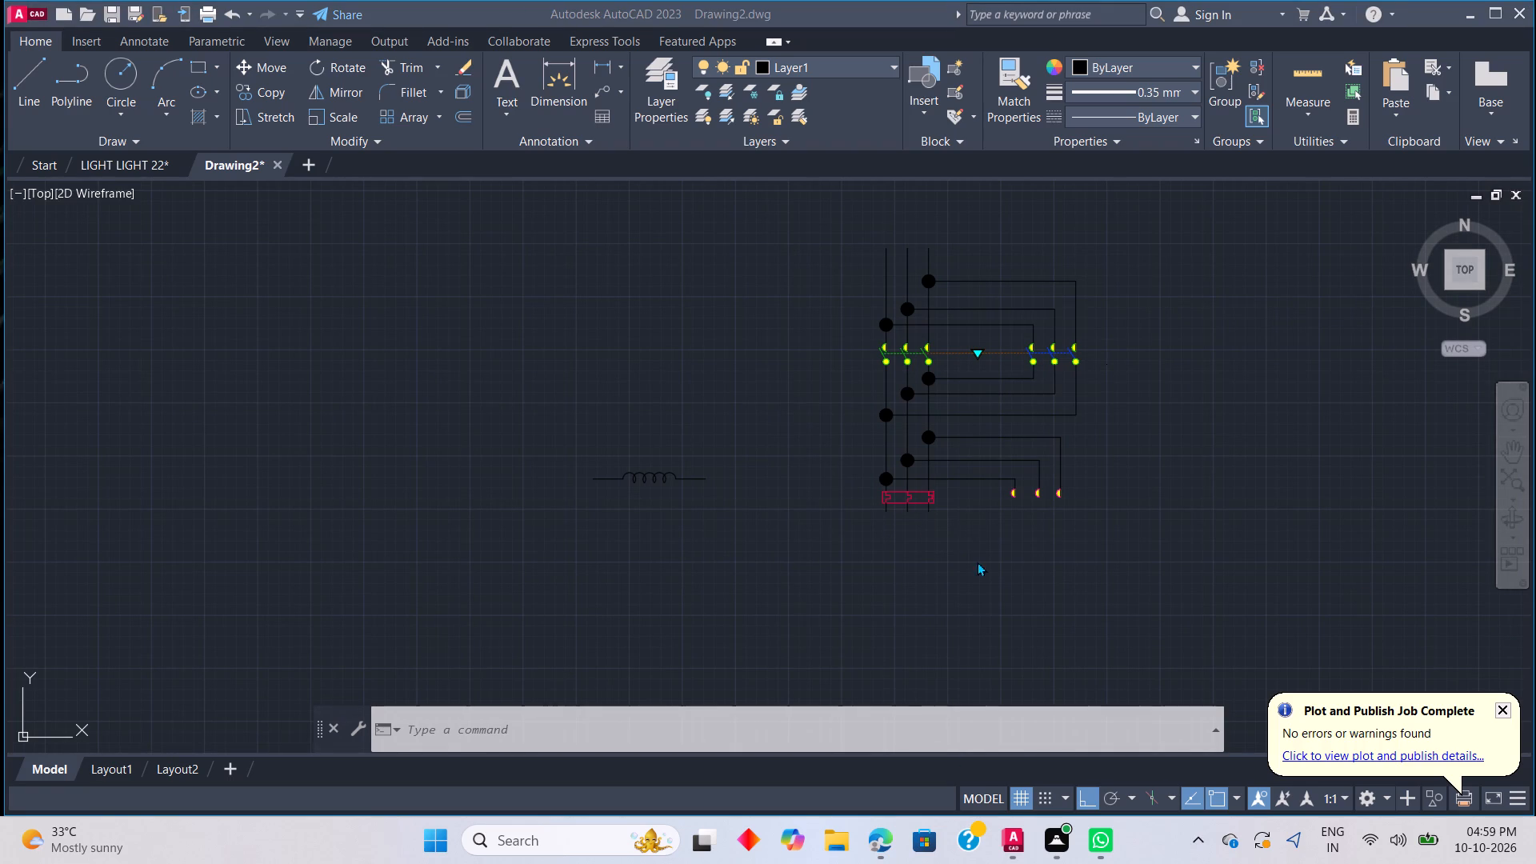
scroll(922, 512, "up", 2)
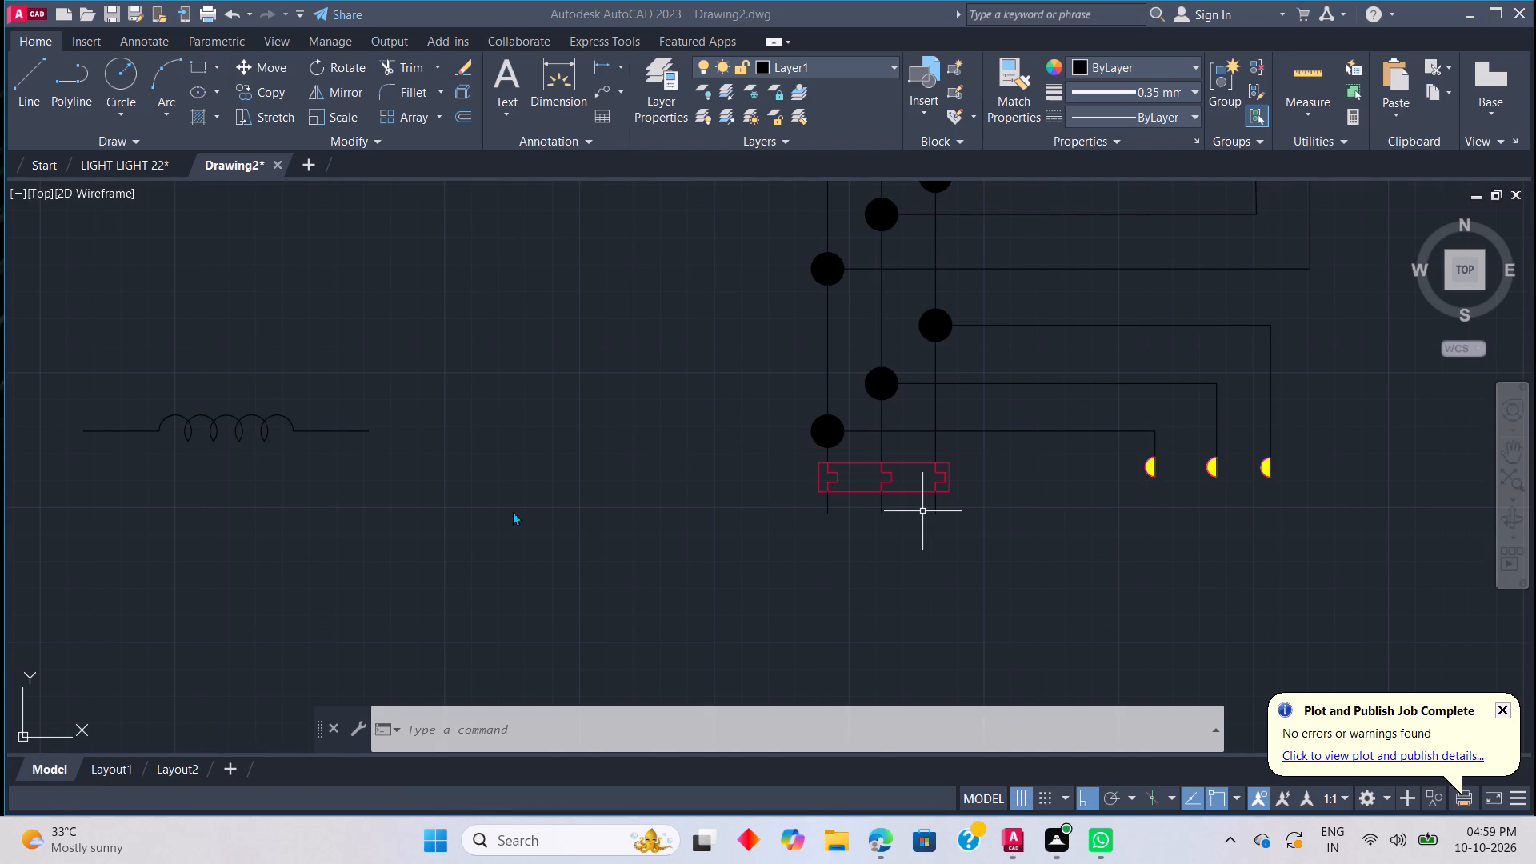
scroll(314, 434, "down", 1)
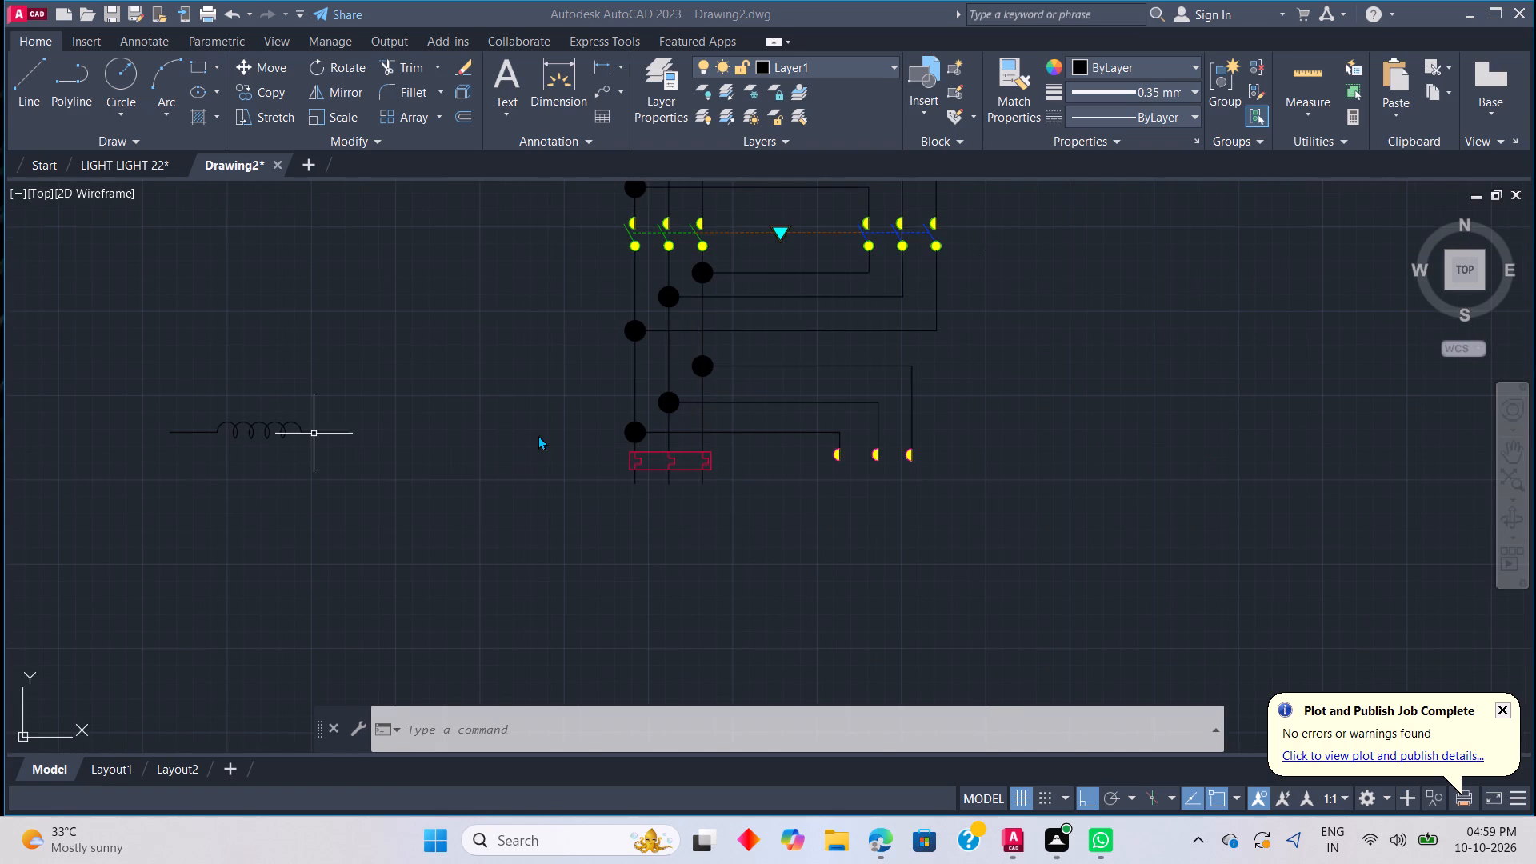
Delete the five-turn coil together with both of its lead lines beside the wiring diagram.
middle_click_drag(540, 434, 554, 467)
middle_click_drag(566, 487, 573, 500)
middle_click_drag(610, 392, 650, 467)
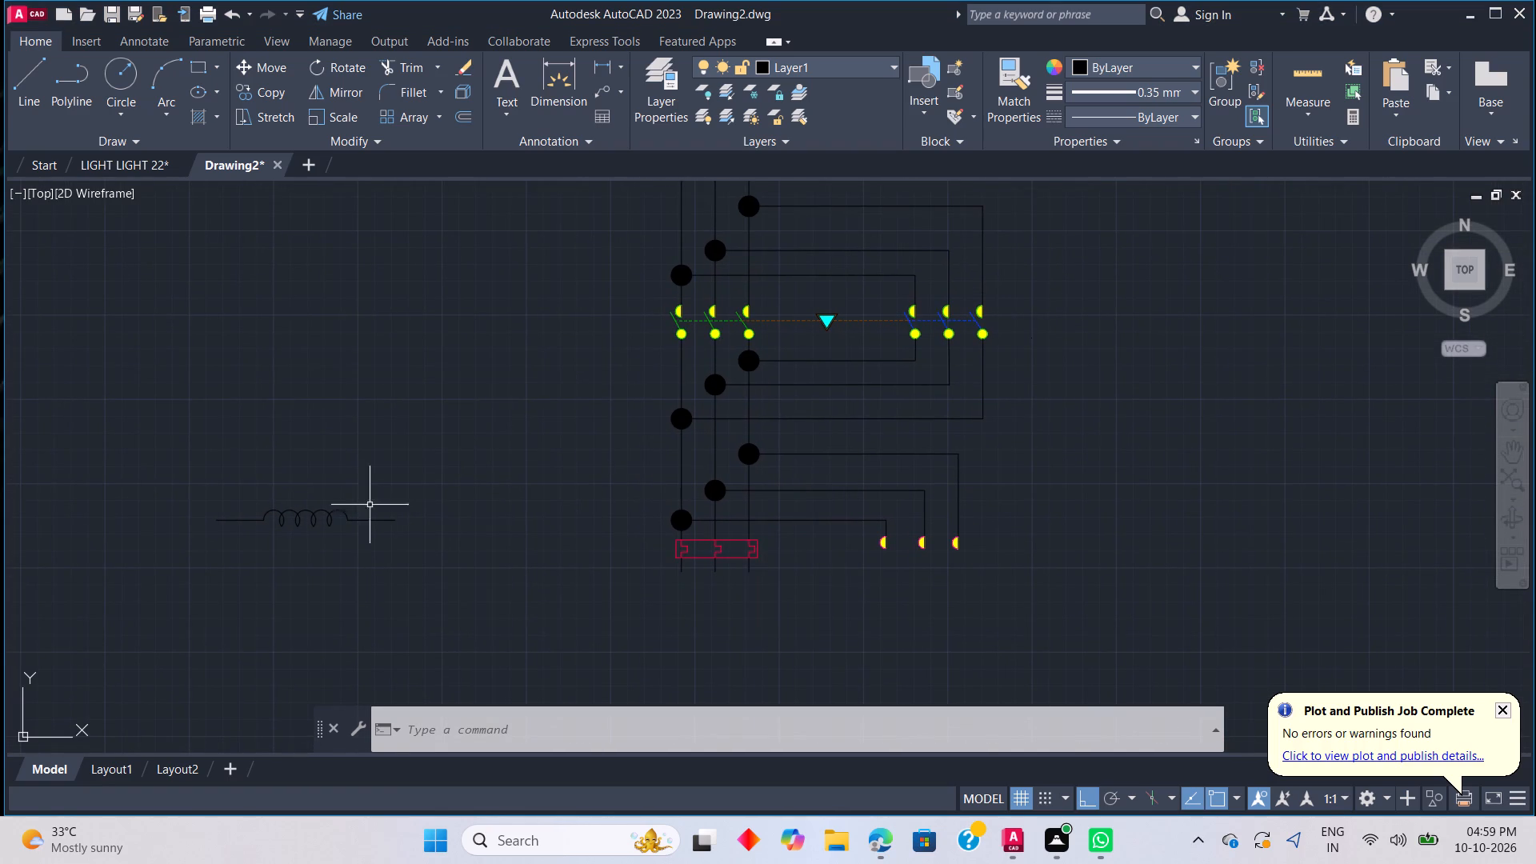
left_click_drag(418, 524, 389, 520)
left_click(151, 524)
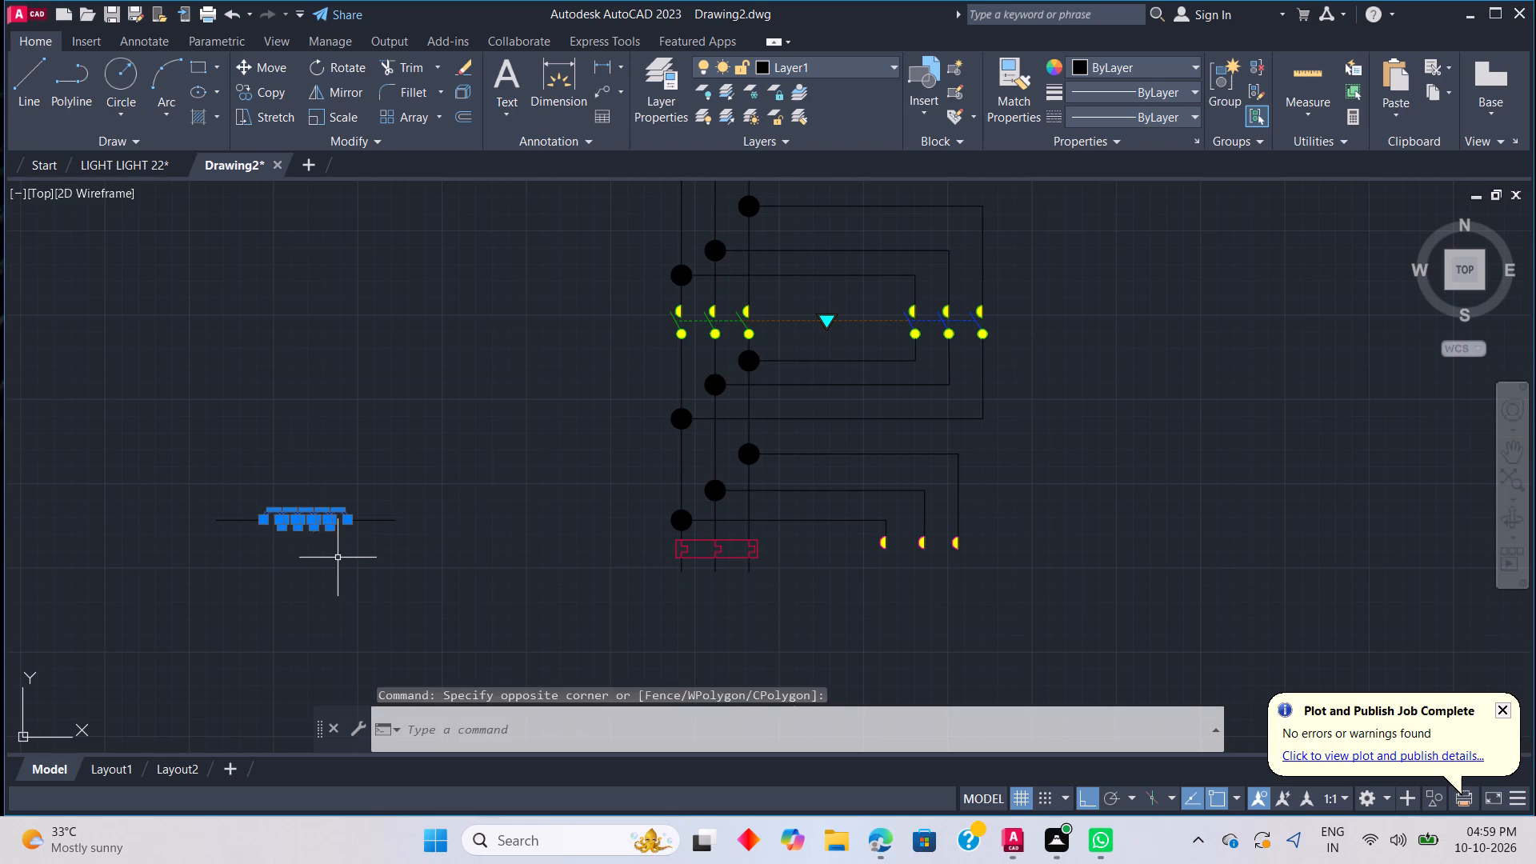
key("Escape")
left_click_drag(454, 537, 436, 523)
left_click(120, 487)
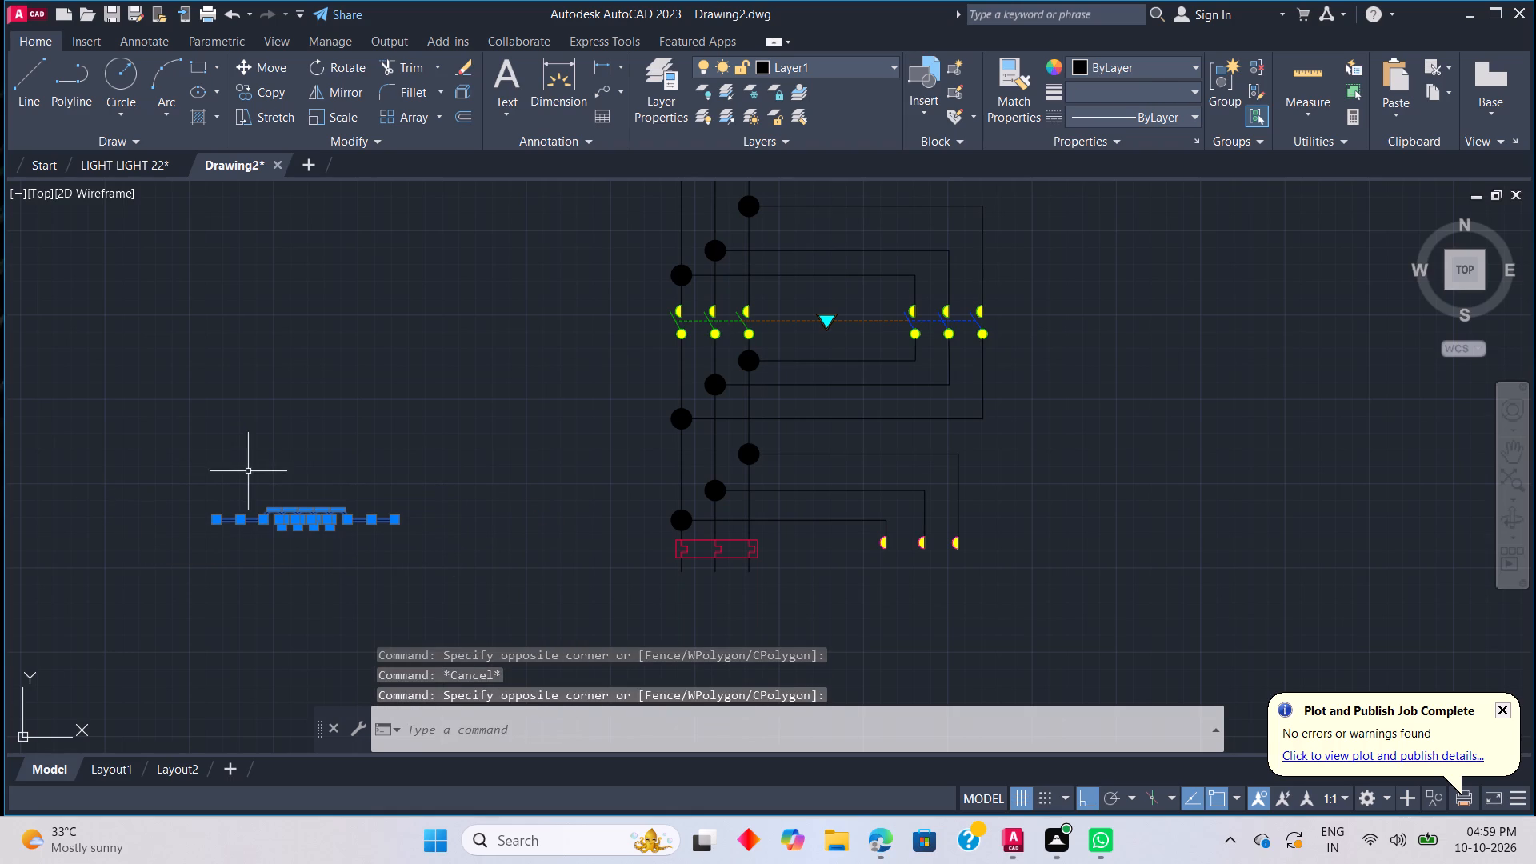
key("Delete")
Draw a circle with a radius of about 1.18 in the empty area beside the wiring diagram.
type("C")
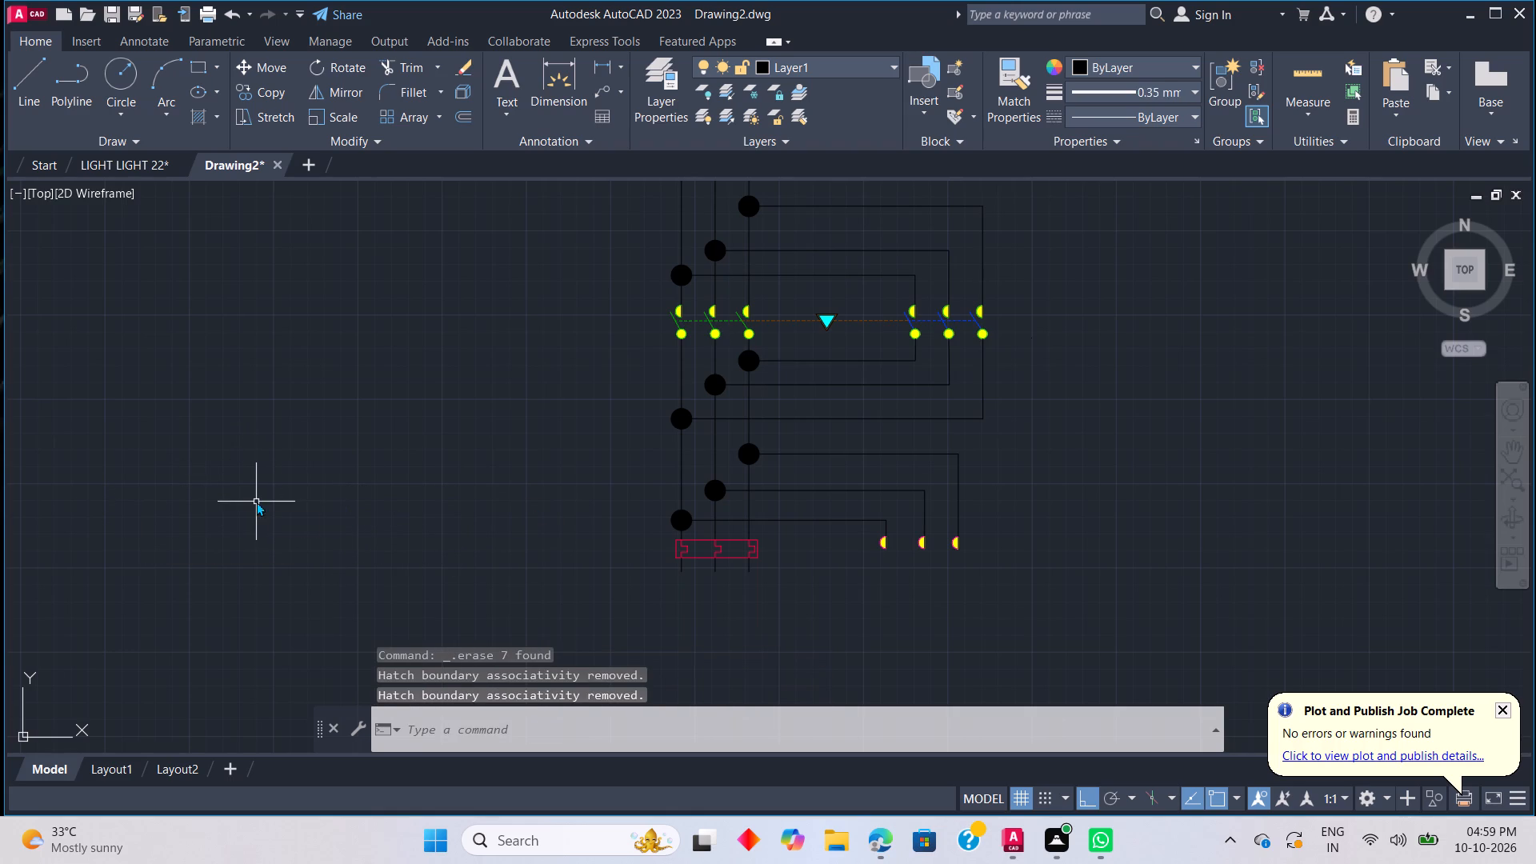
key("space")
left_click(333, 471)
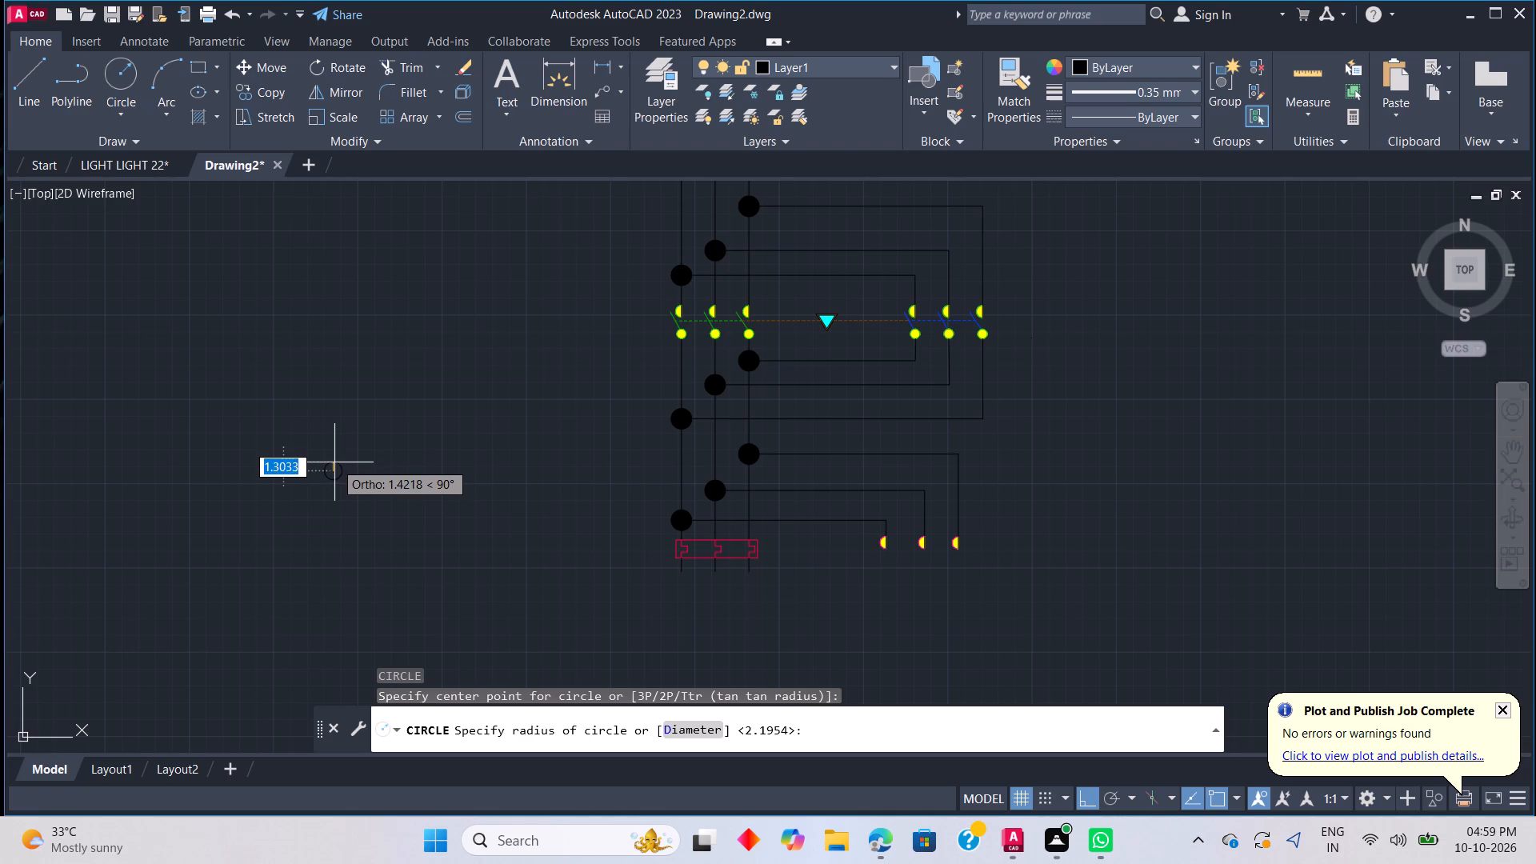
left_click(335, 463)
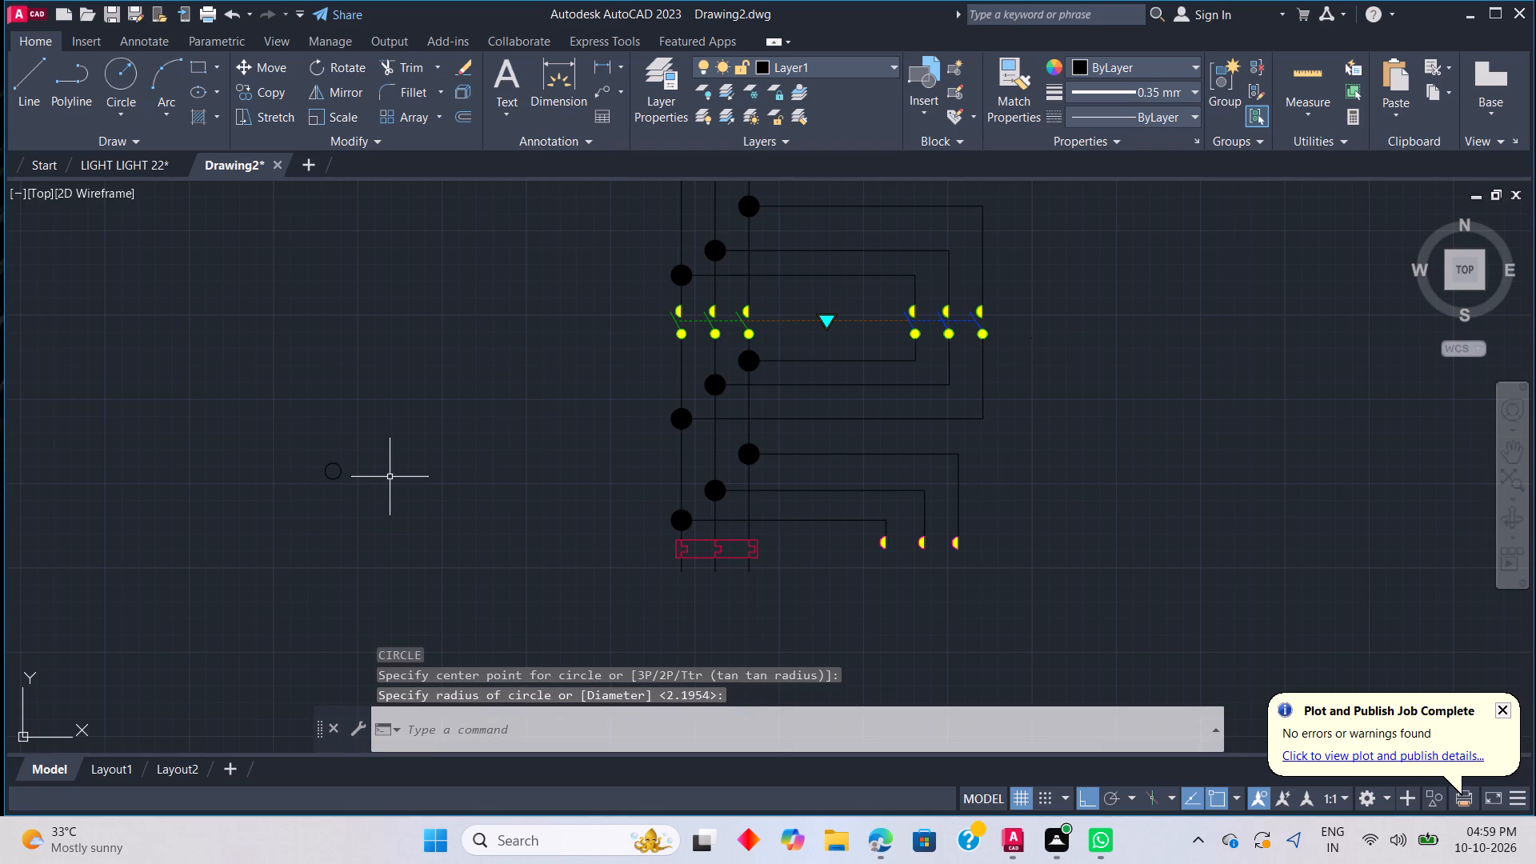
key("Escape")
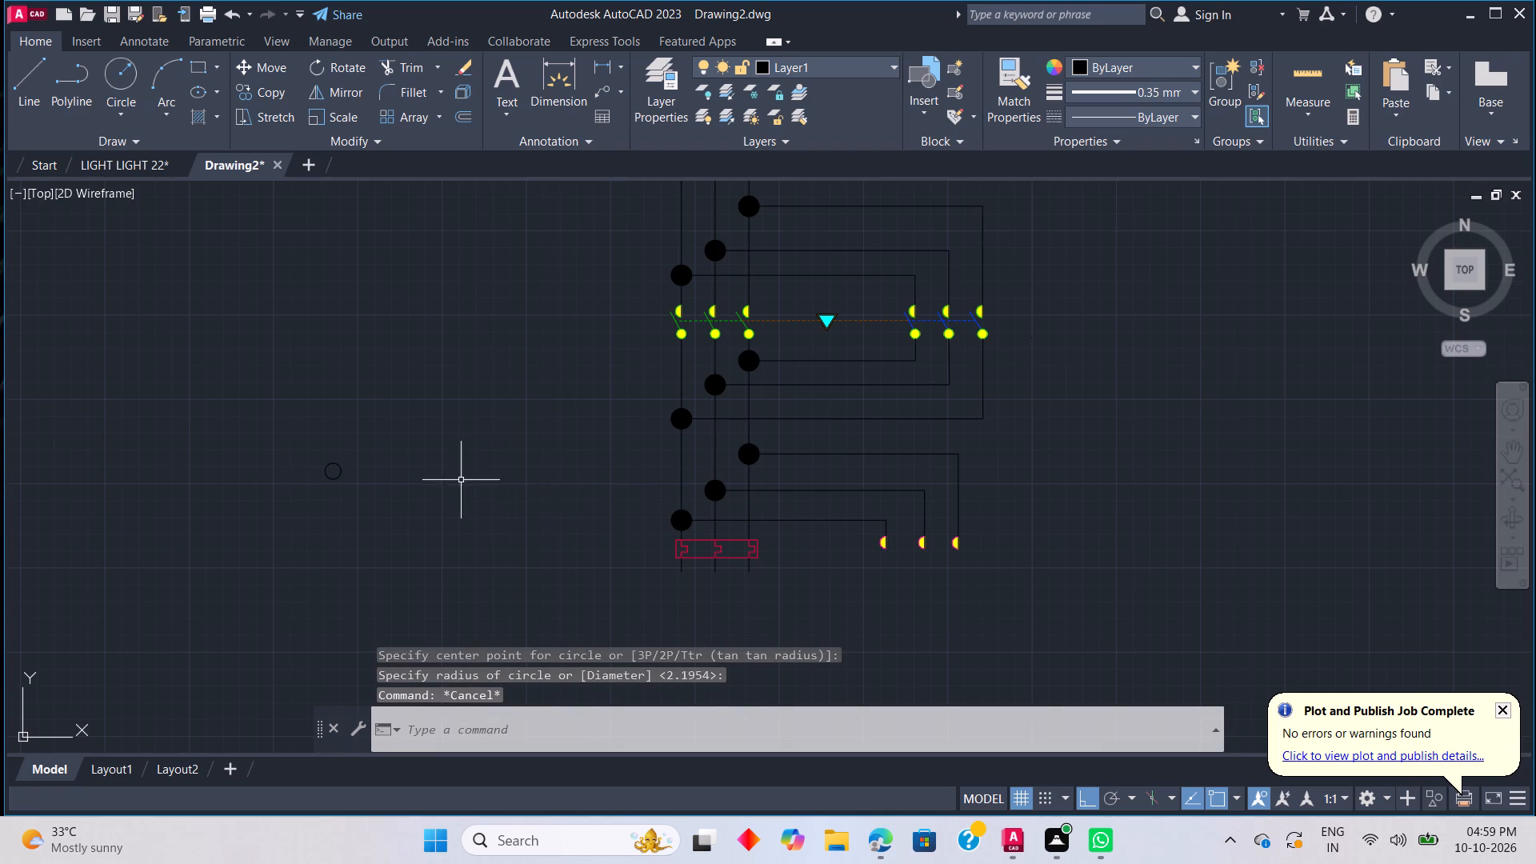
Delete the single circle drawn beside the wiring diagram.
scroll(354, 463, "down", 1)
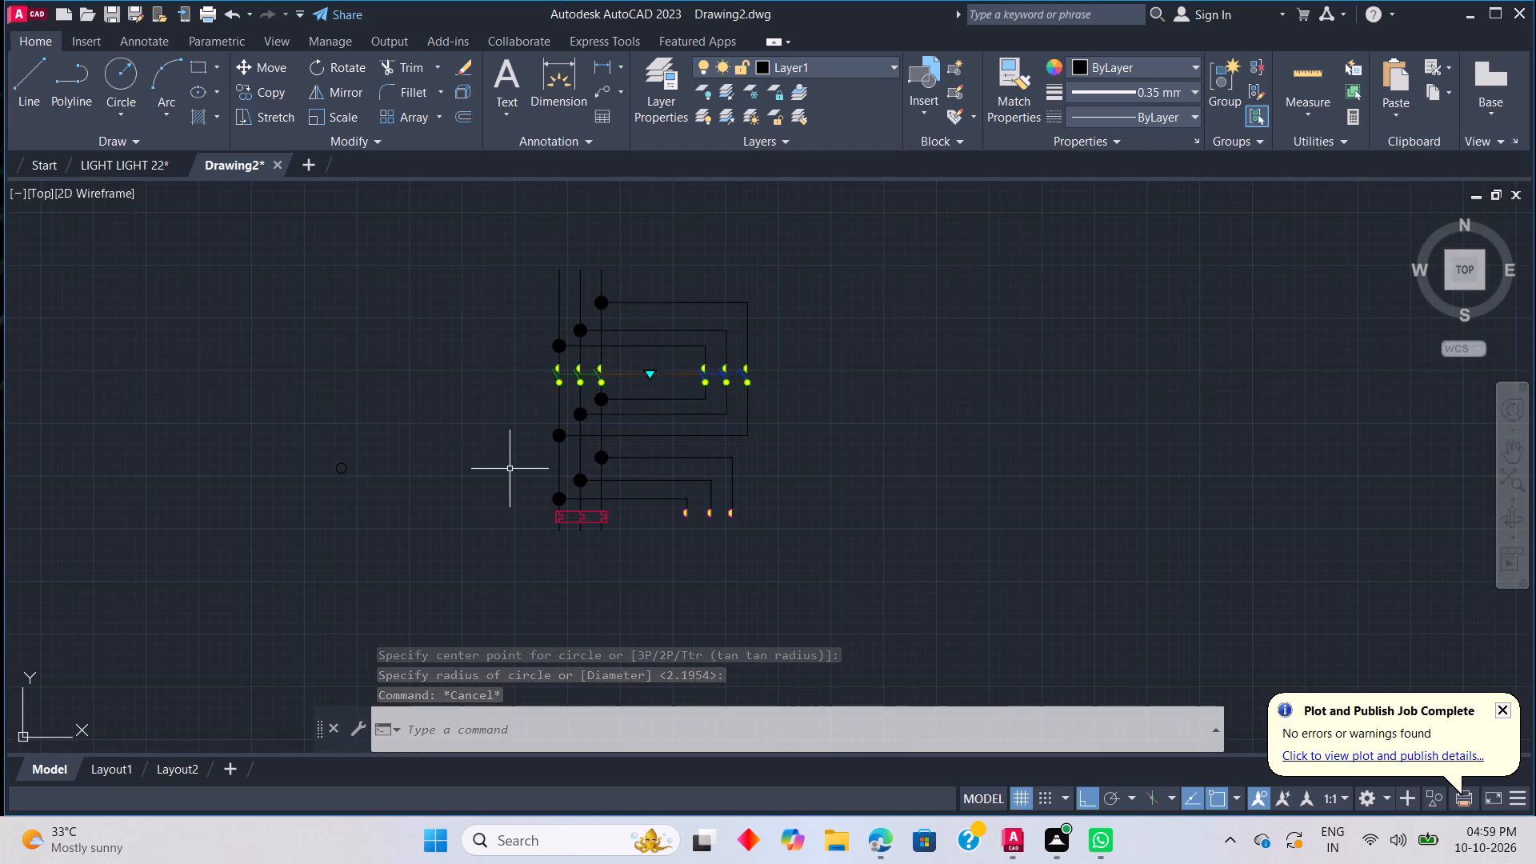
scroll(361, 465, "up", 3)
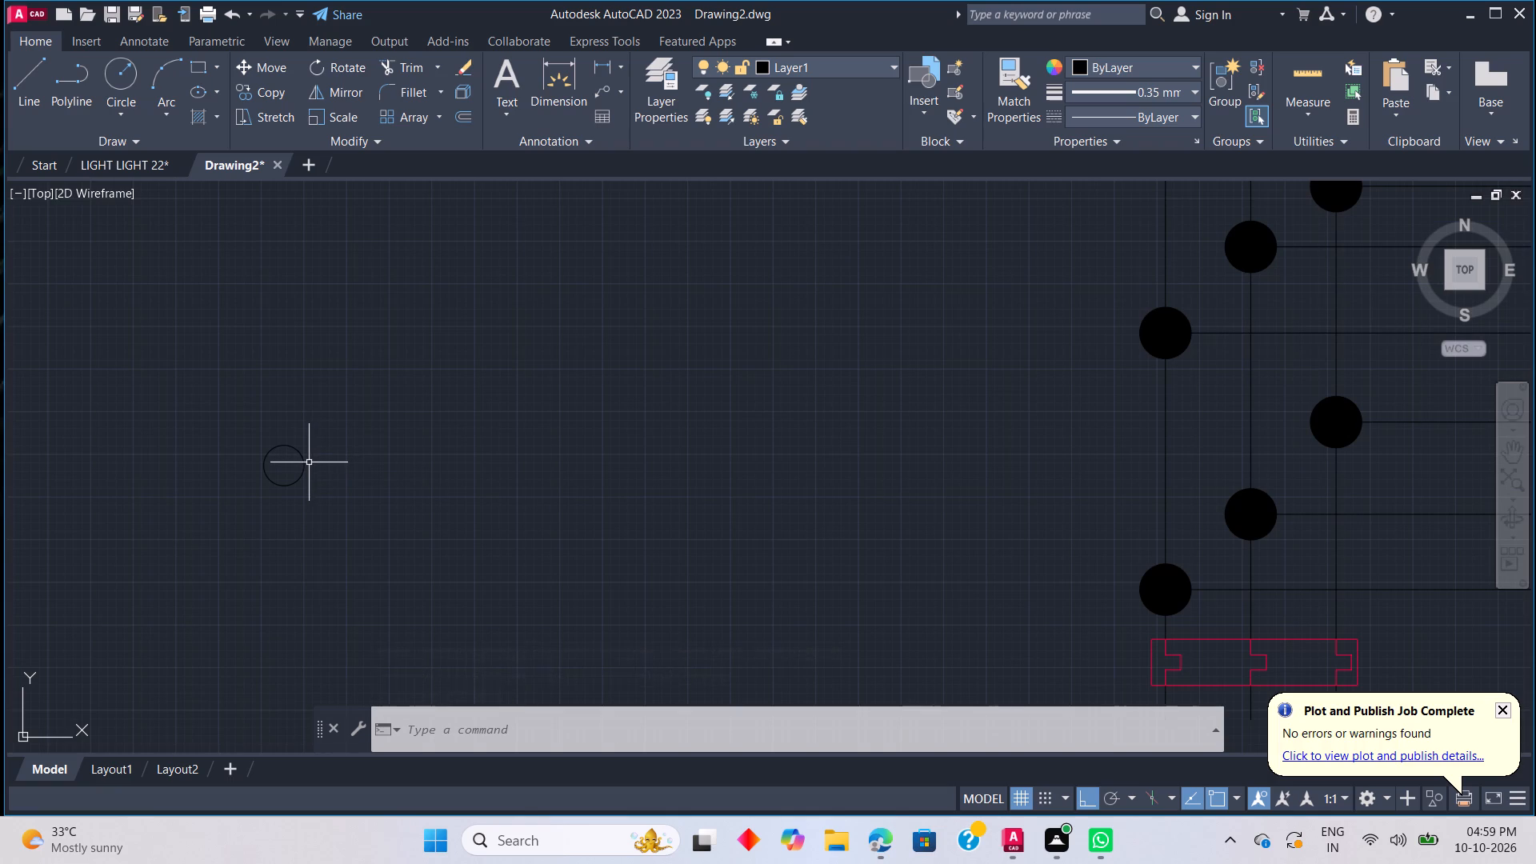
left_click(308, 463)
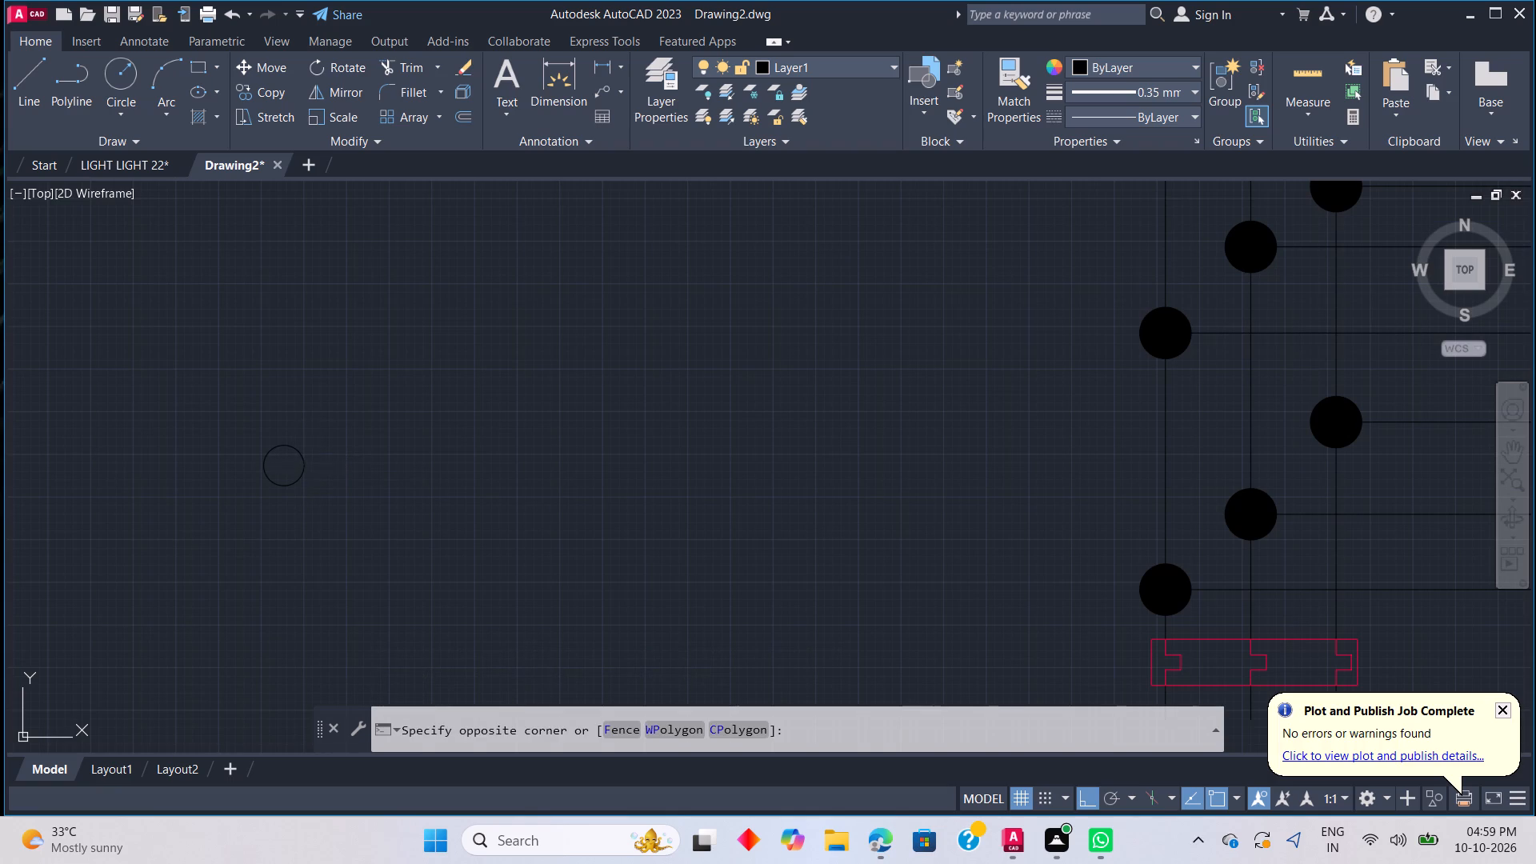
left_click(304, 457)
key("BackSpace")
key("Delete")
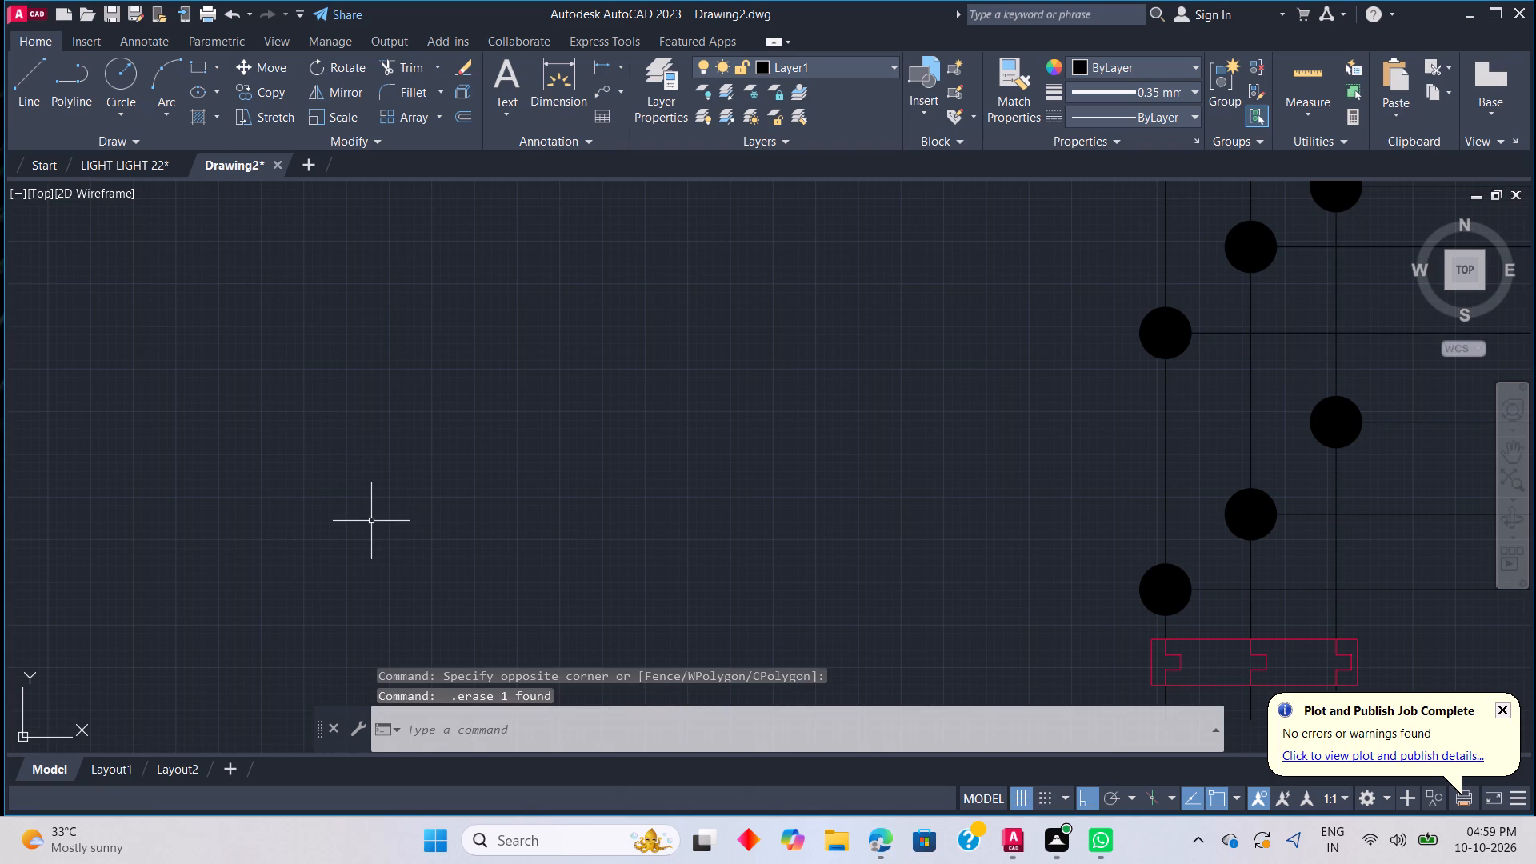
Draw a smaller circle with a radius of about 0.84 in the empty area beside the wiring diagram.
key("c")
key("space")
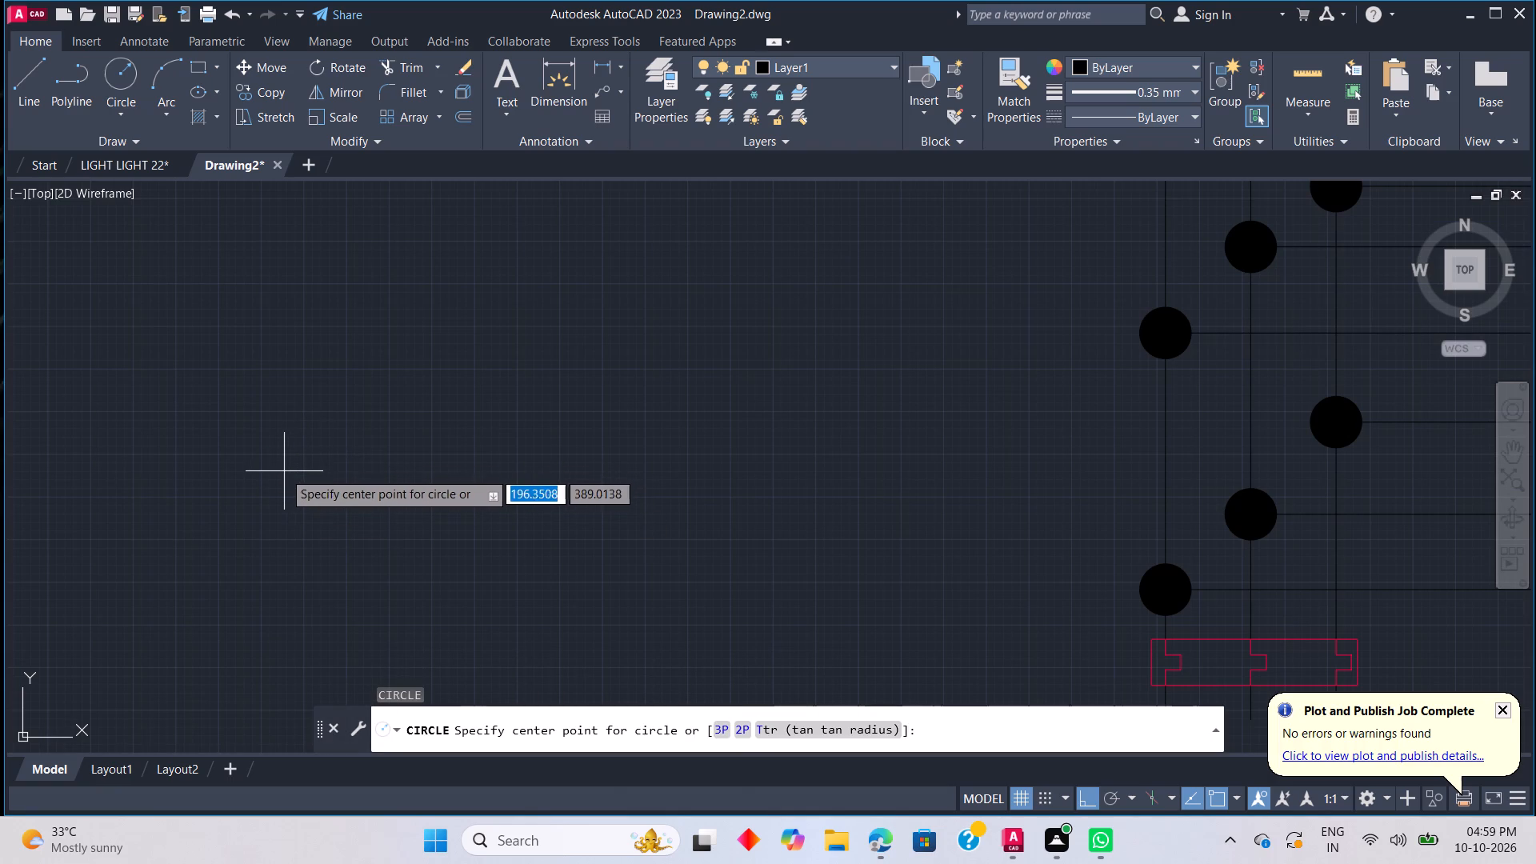
left_click(281, 475)
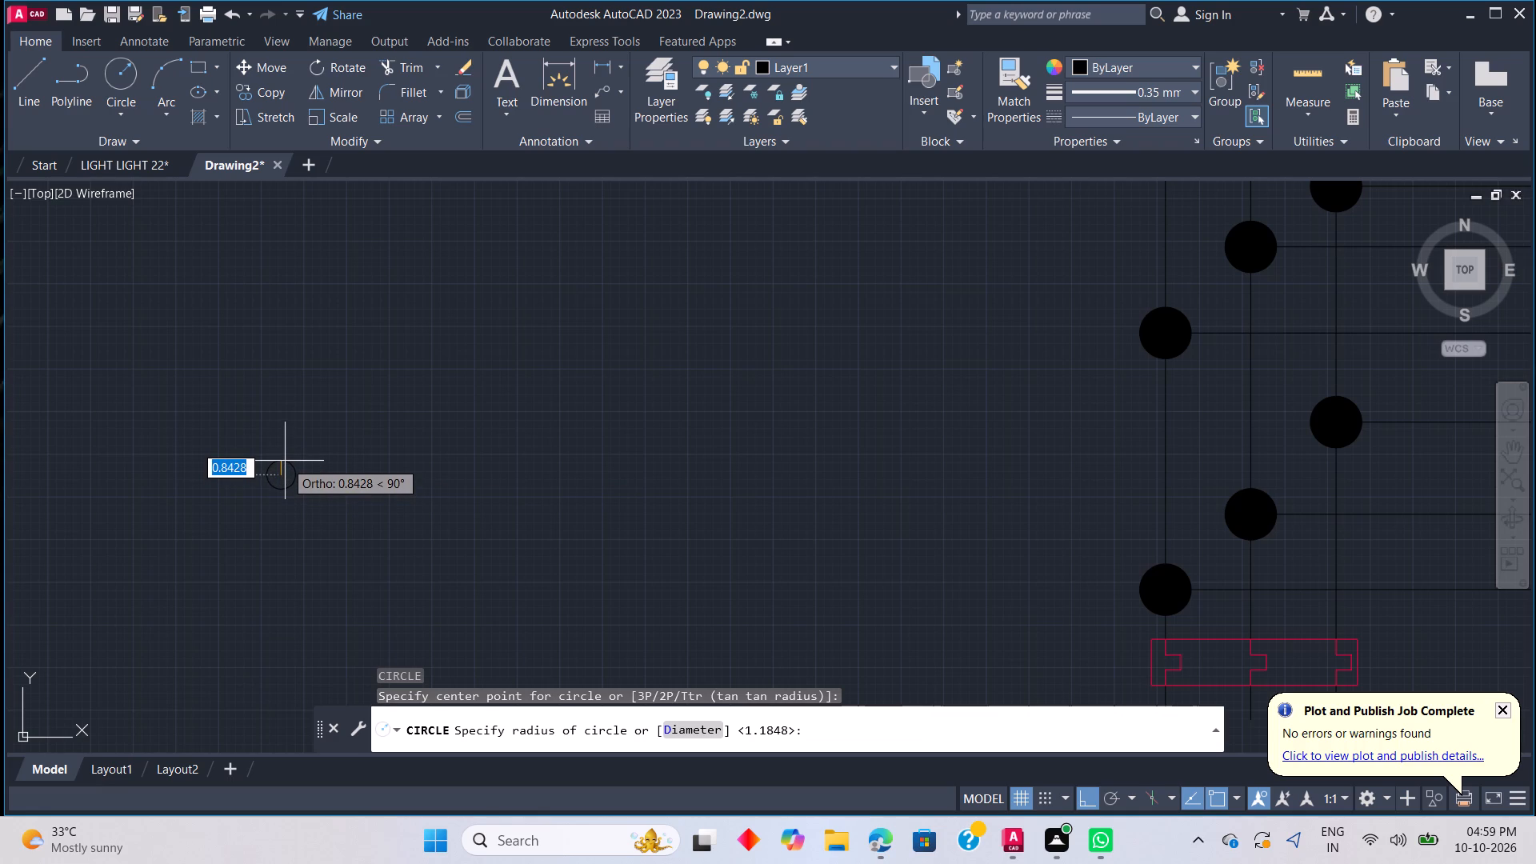
left_click(285, 461)
key("Escape")
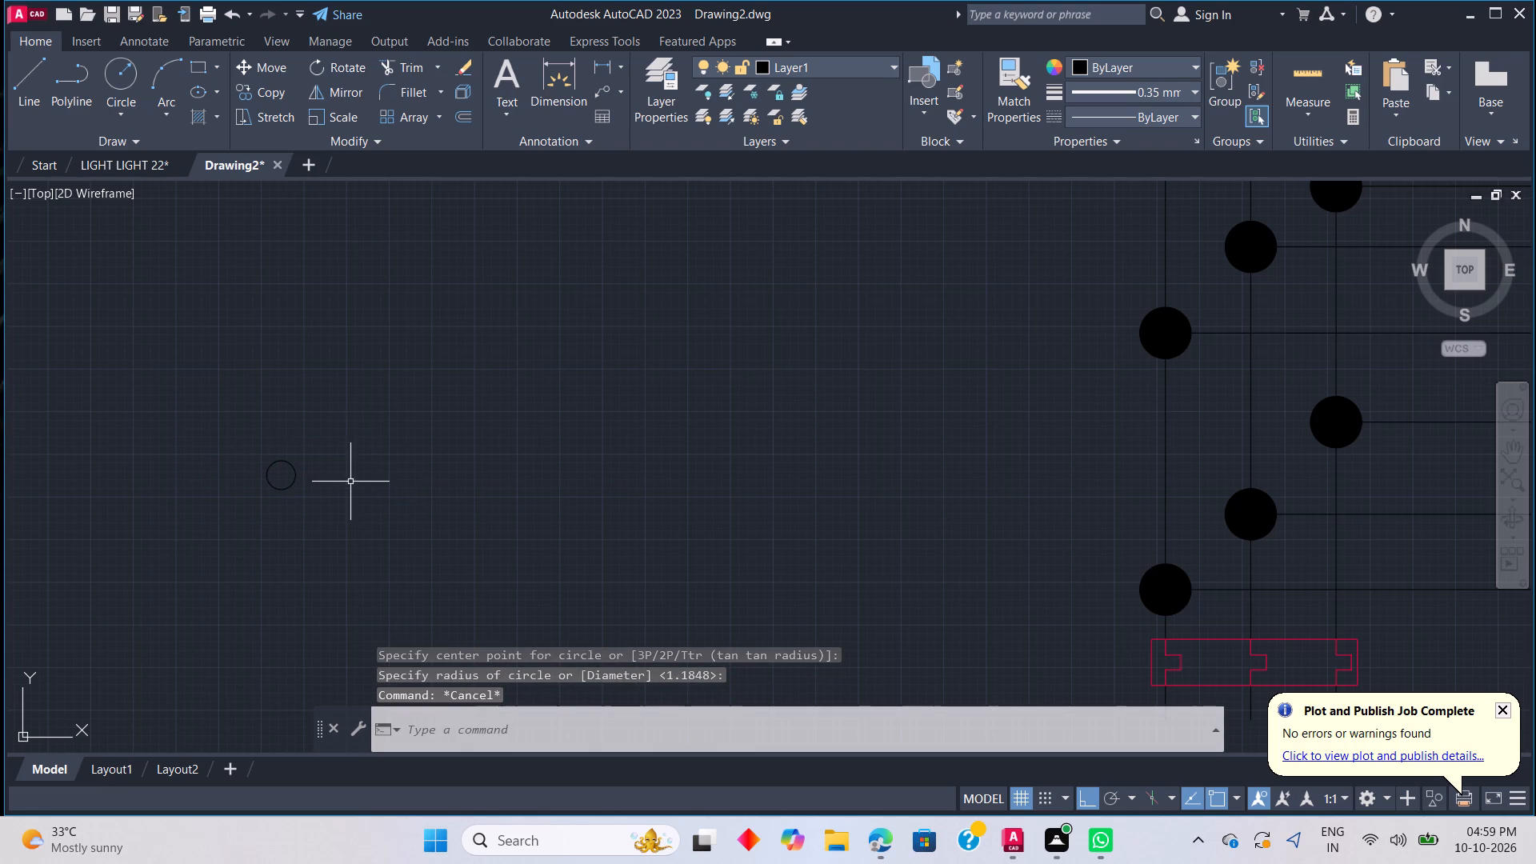
Copy the small circle horizontally into a row of overlapping circles, placing the second copy about 2.32 units from the original.
left_click_drag(329, 490, 315, 478)
key("Escape")
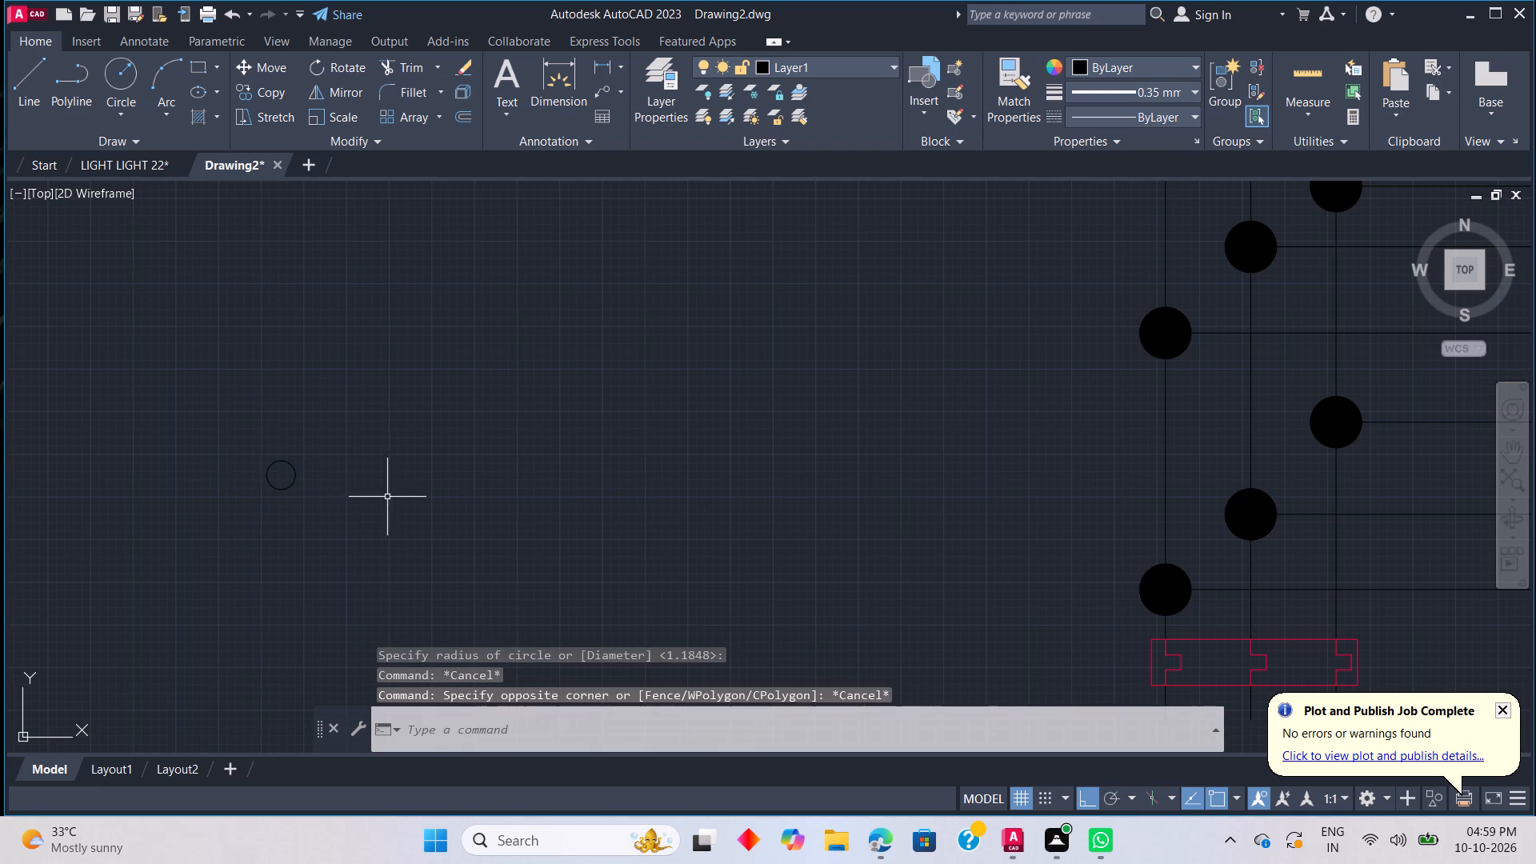
left_click(296, 472)
right_click(360, 468)
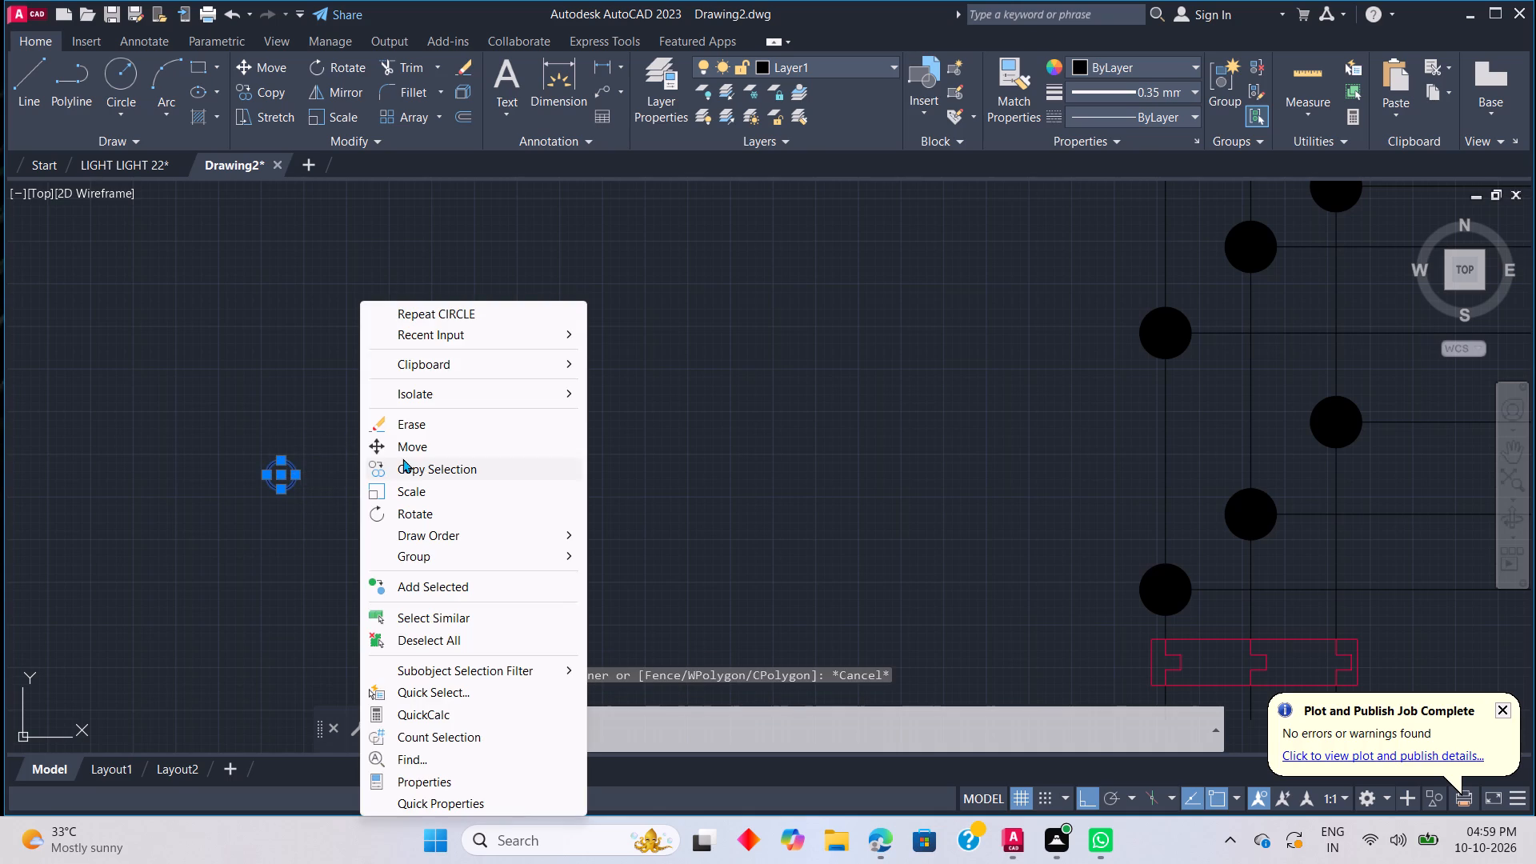
left_click(445, 460)
scroll(334, 483, "up", 2)
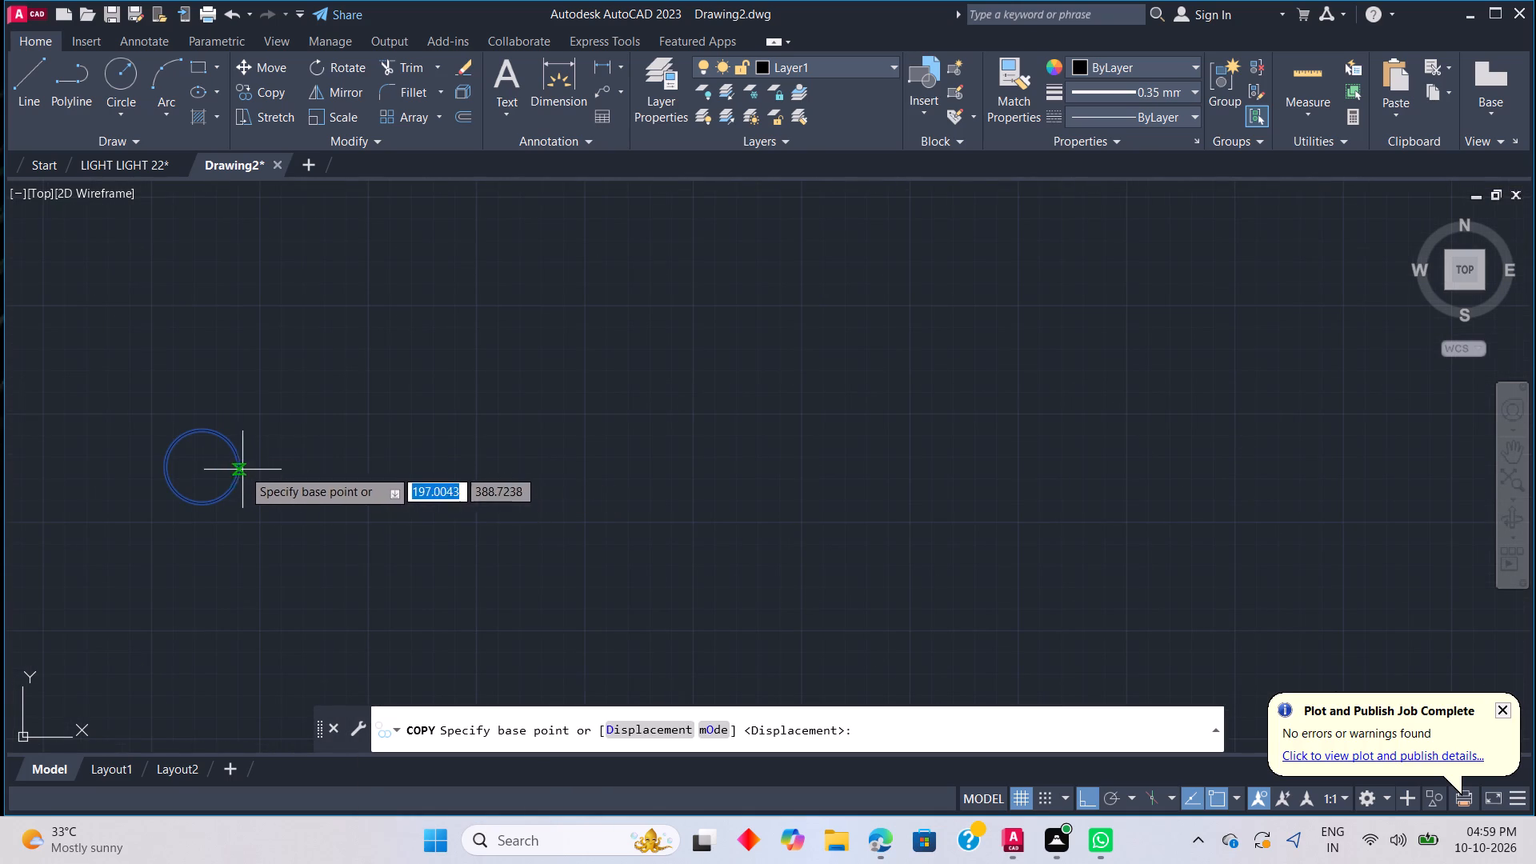
left_click(199, 464)
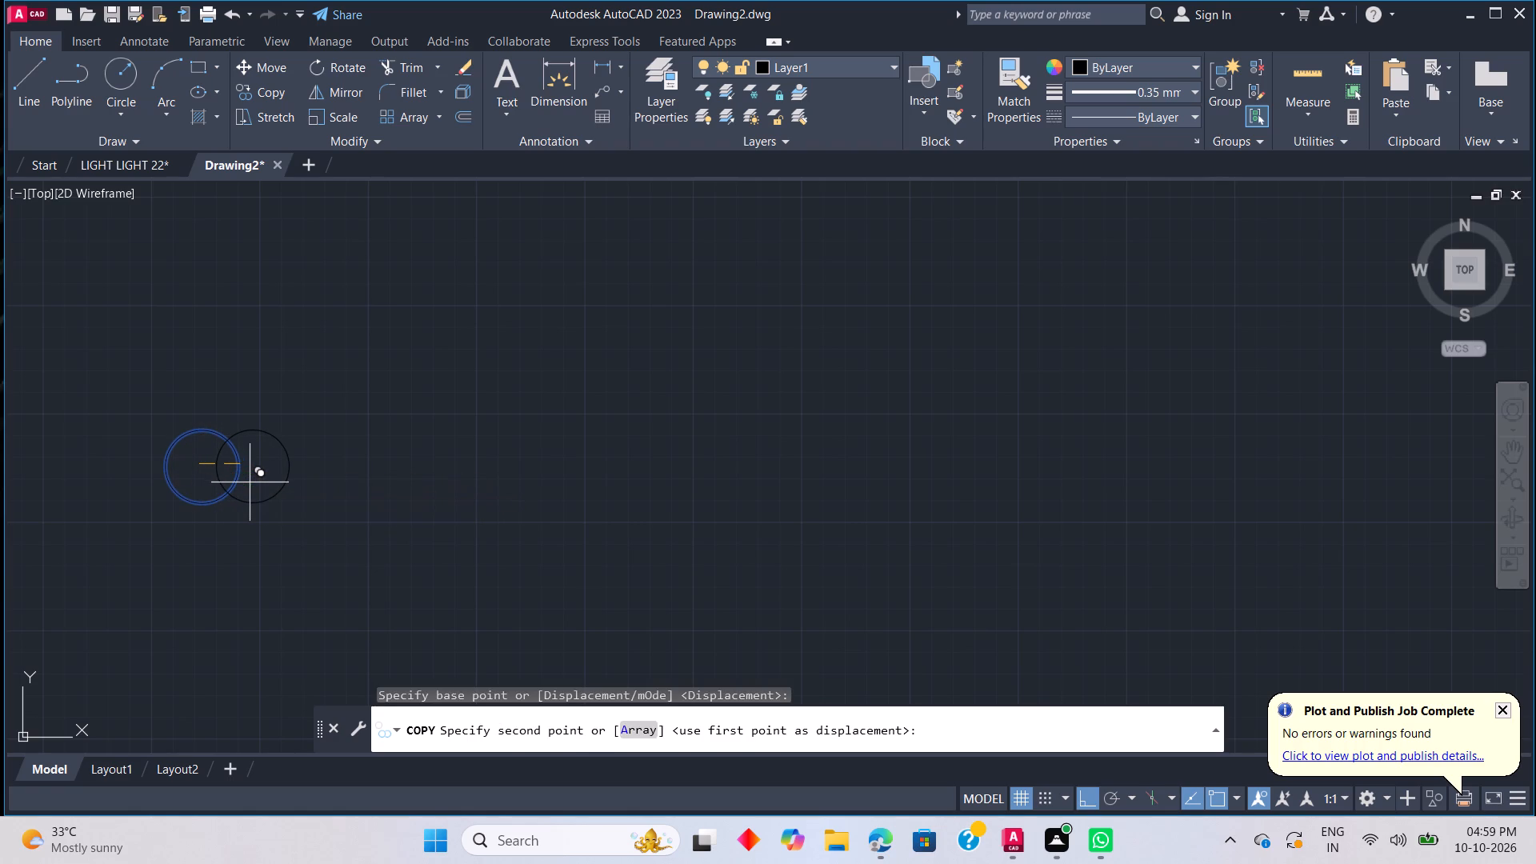
left_click(250, 482)
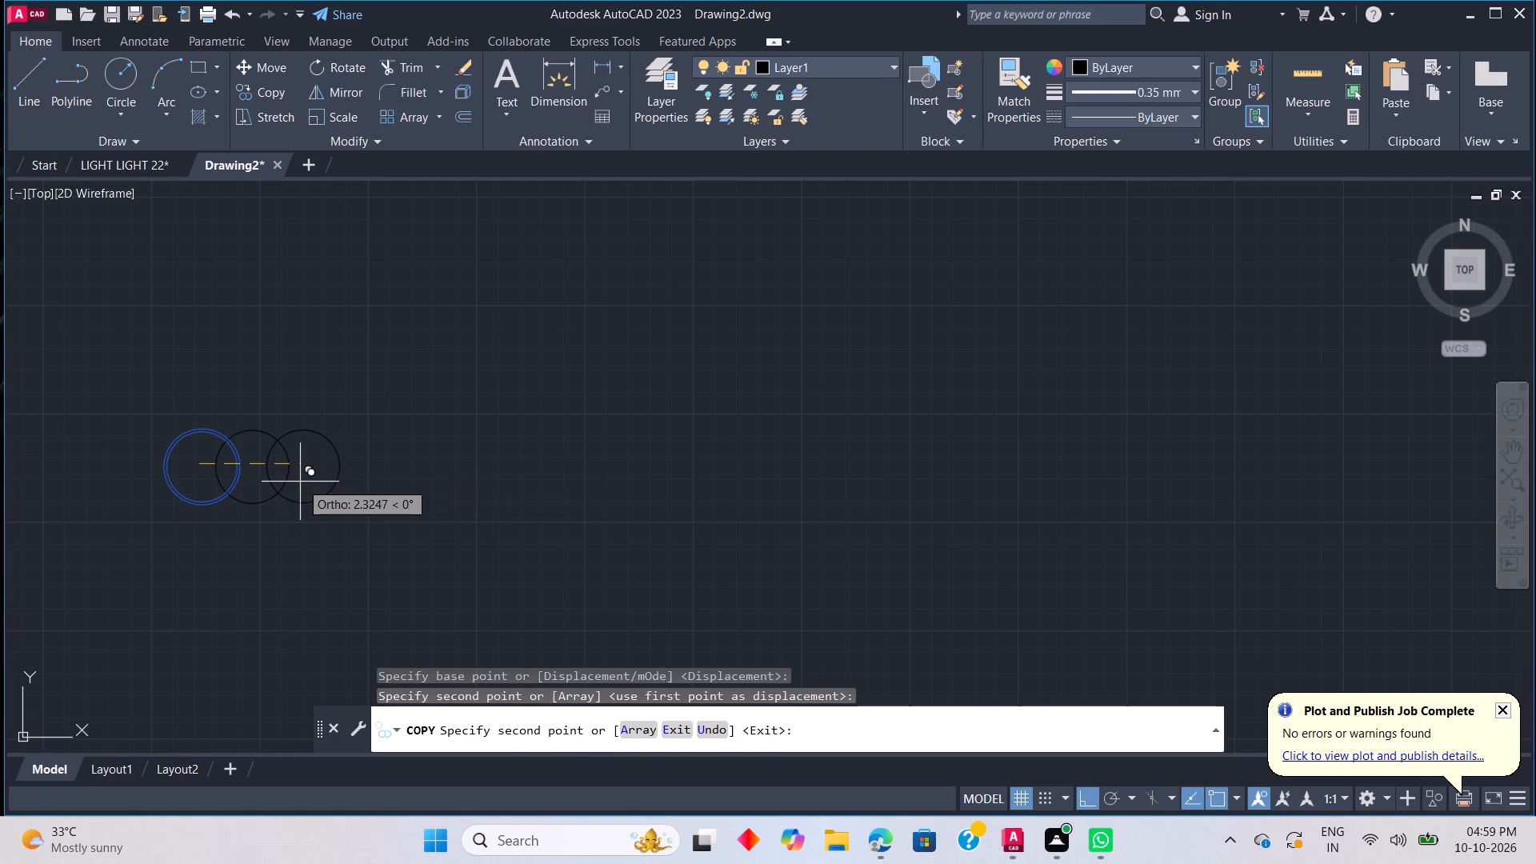
left_click(301, 482)
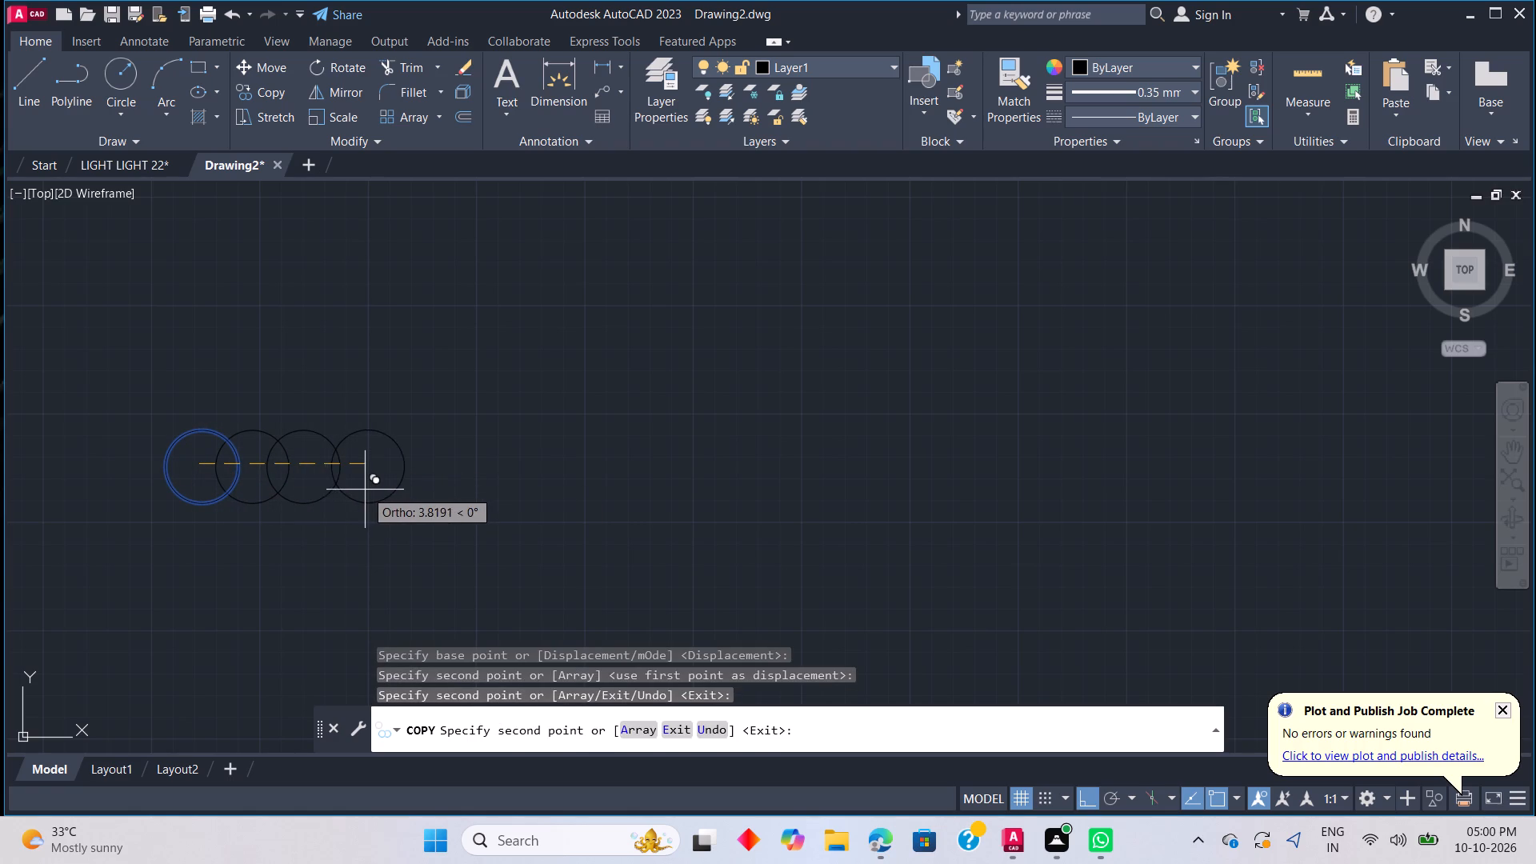
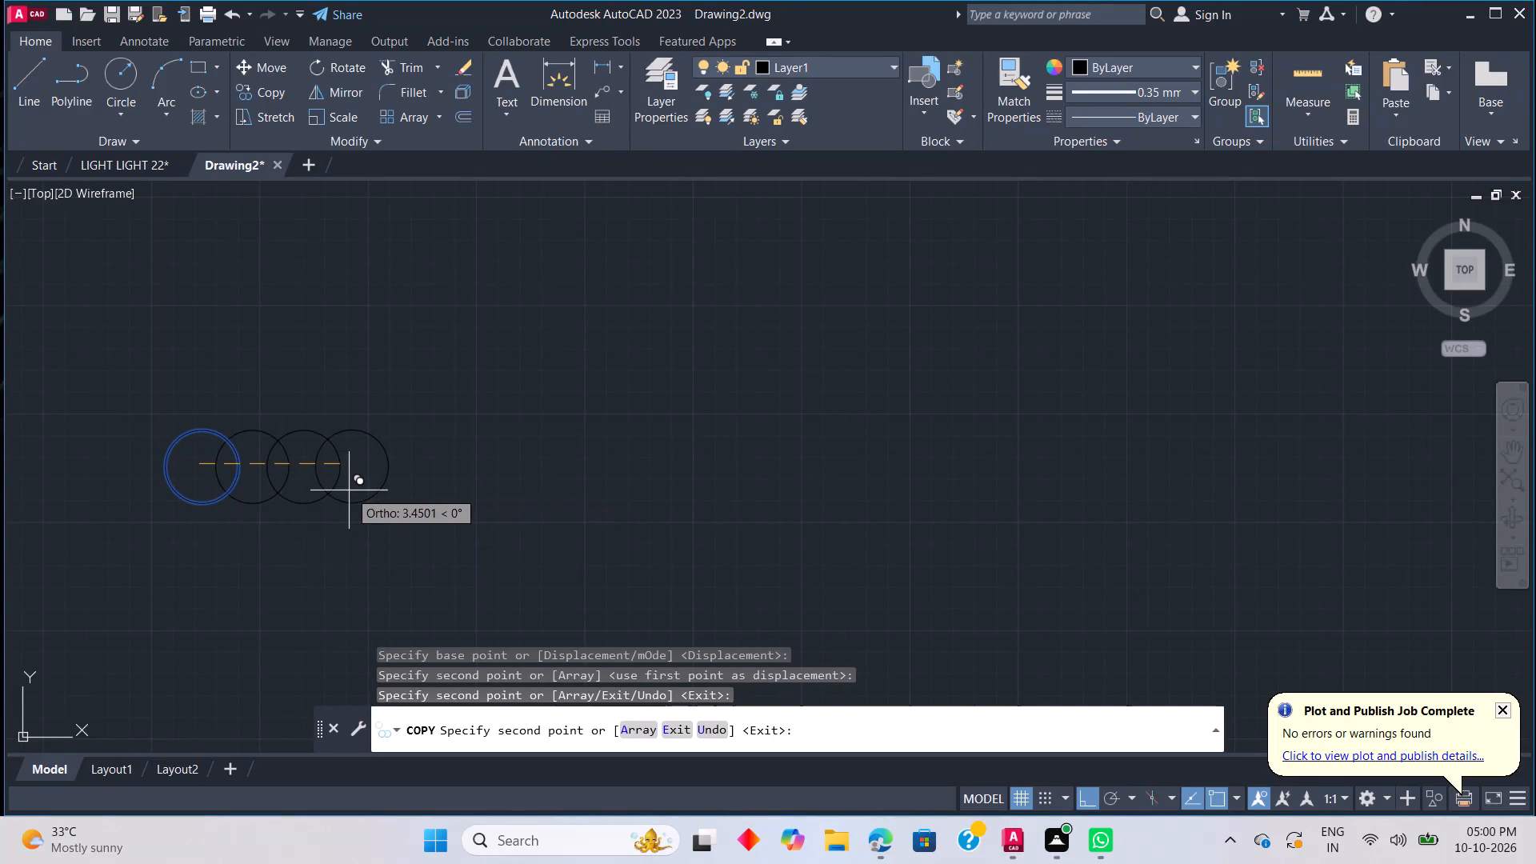
Extend the row to six overlapping circles with horizontal copies about 3.45, 4.66 and 5.87 units from the original.
left_click(349, 490)
left_click(394, 488)
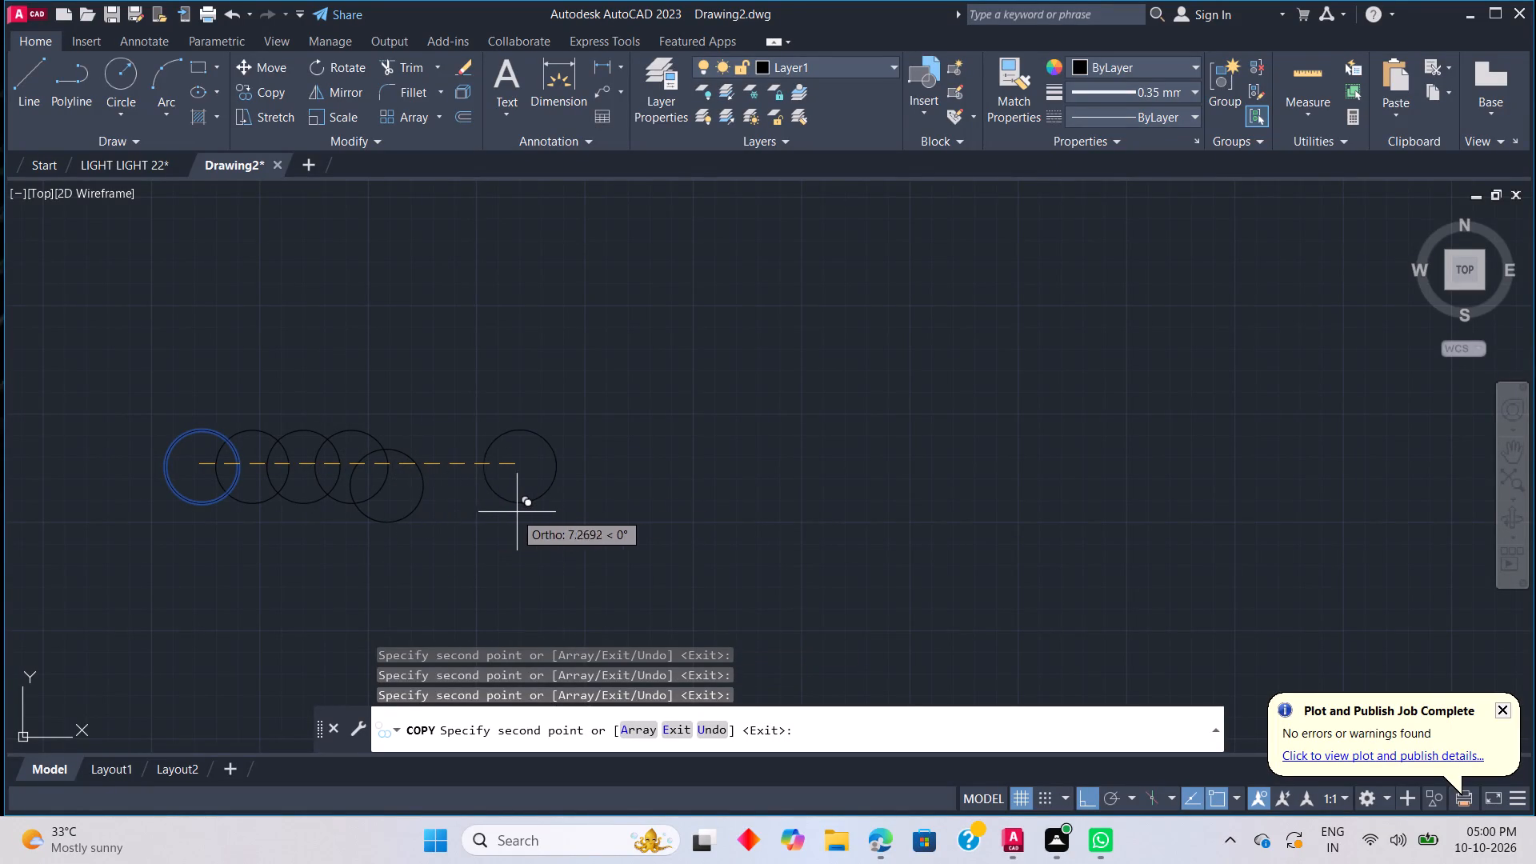
key("ctrl+z")
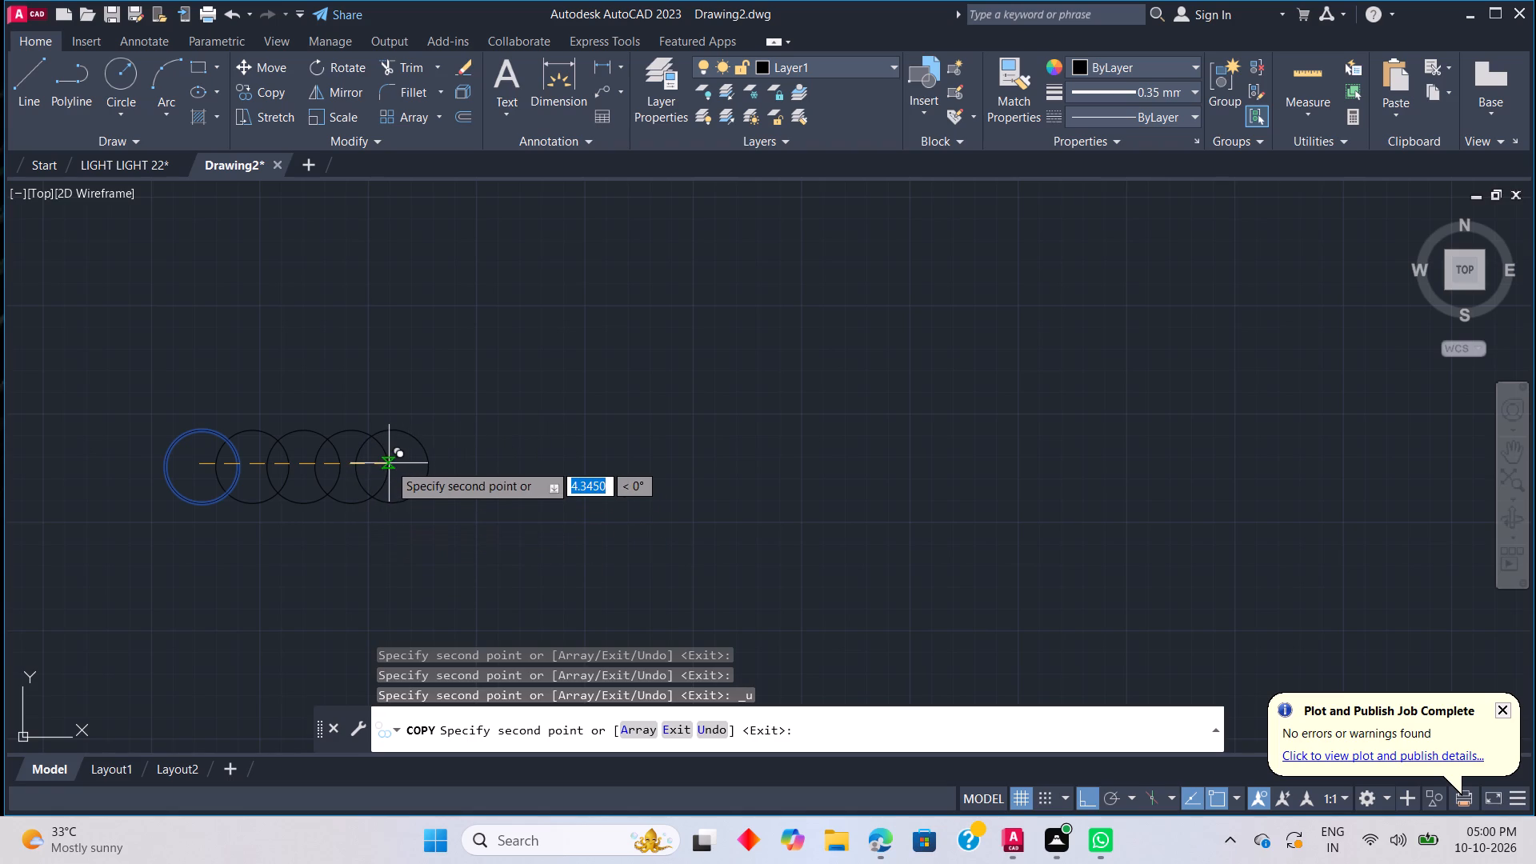
left_click(394, 471)
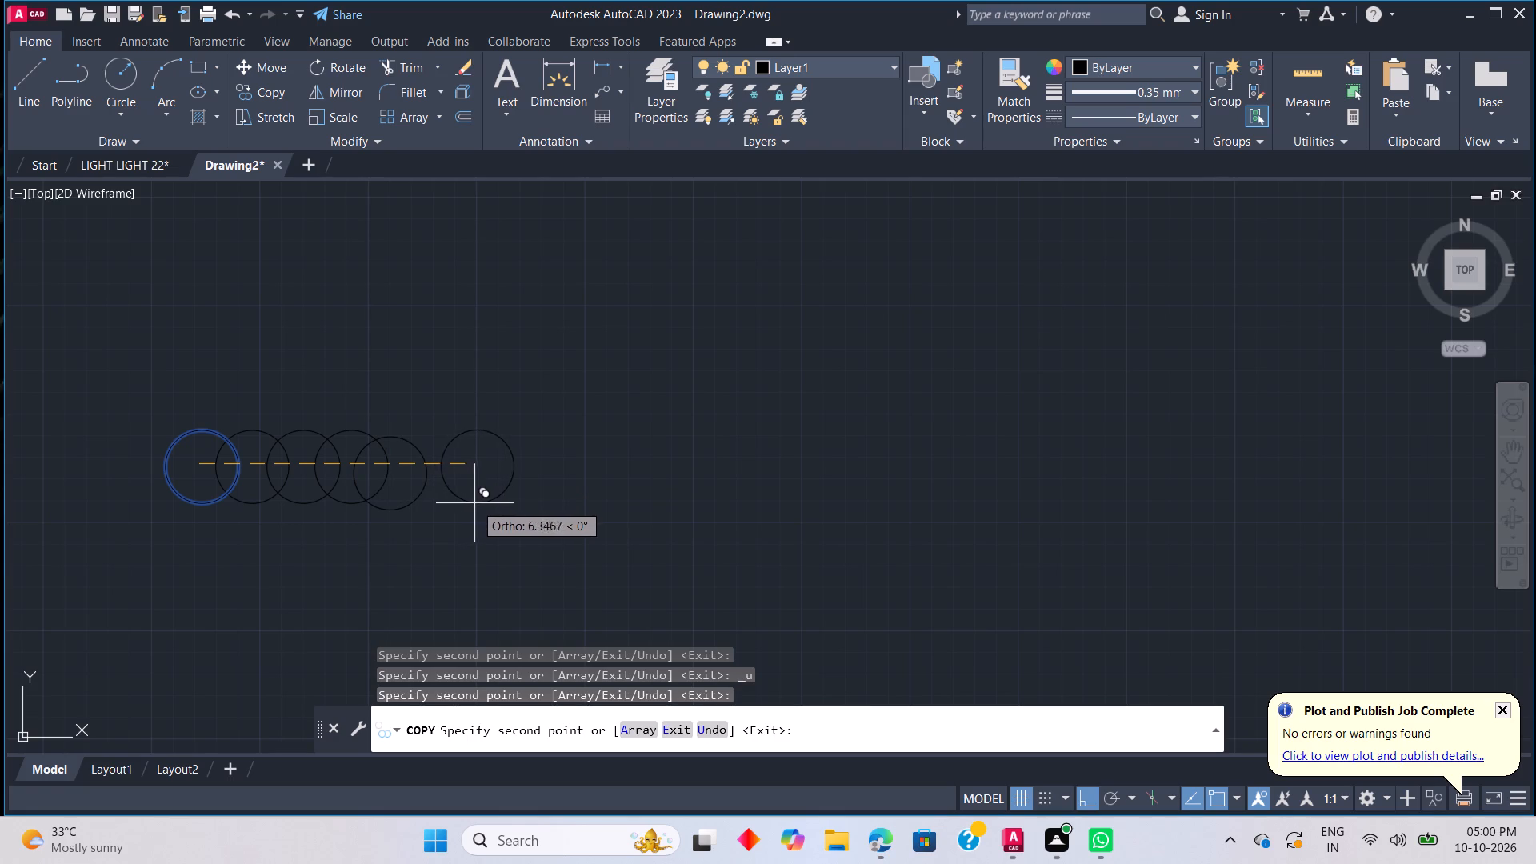
key("ctrl+z")
scroll(397, 474, "up", 2)
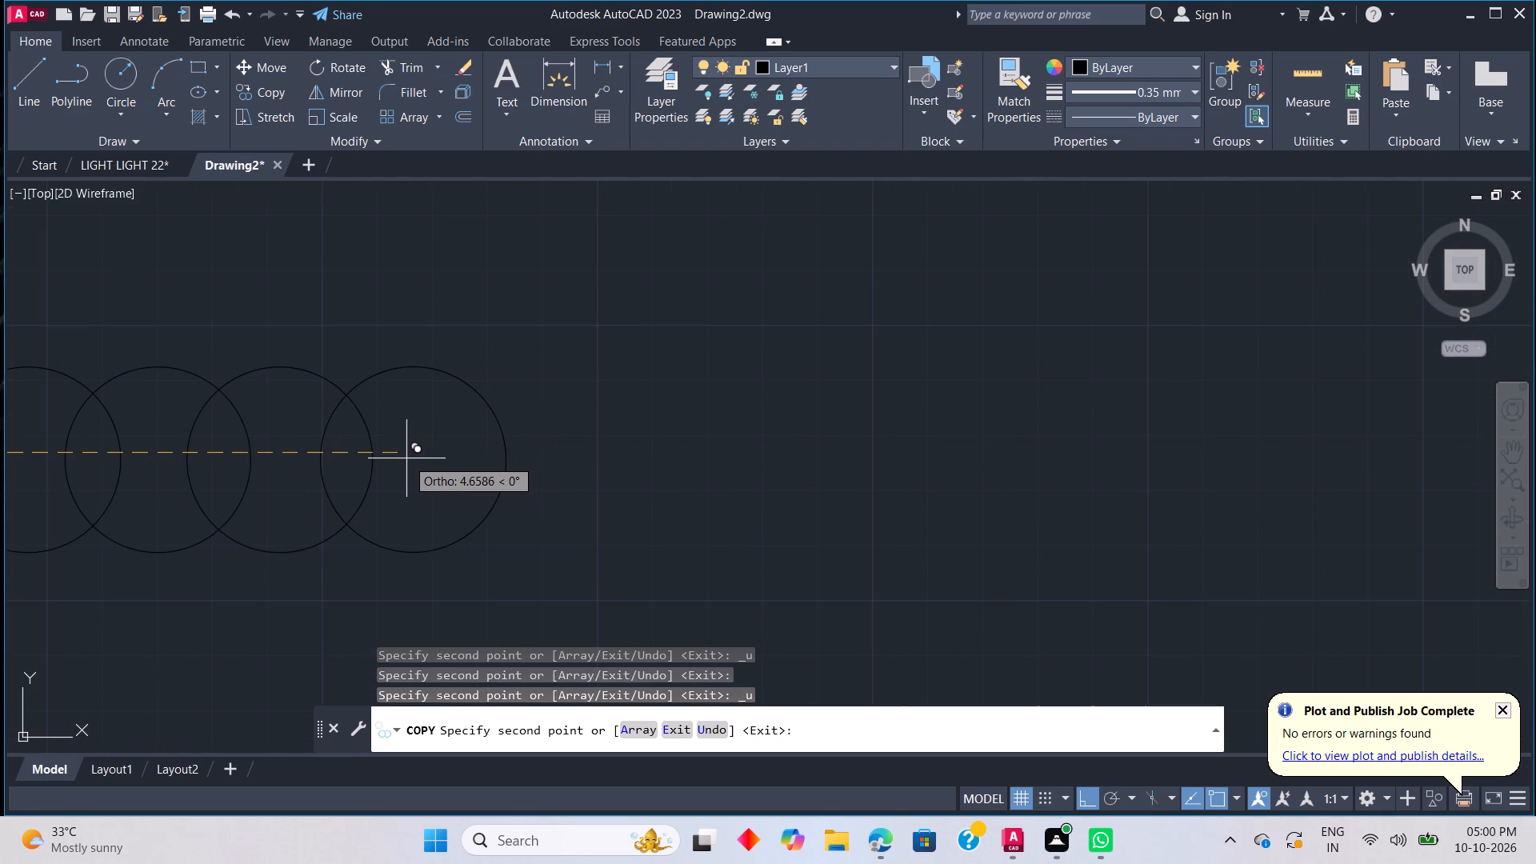
left_click(405, 458)
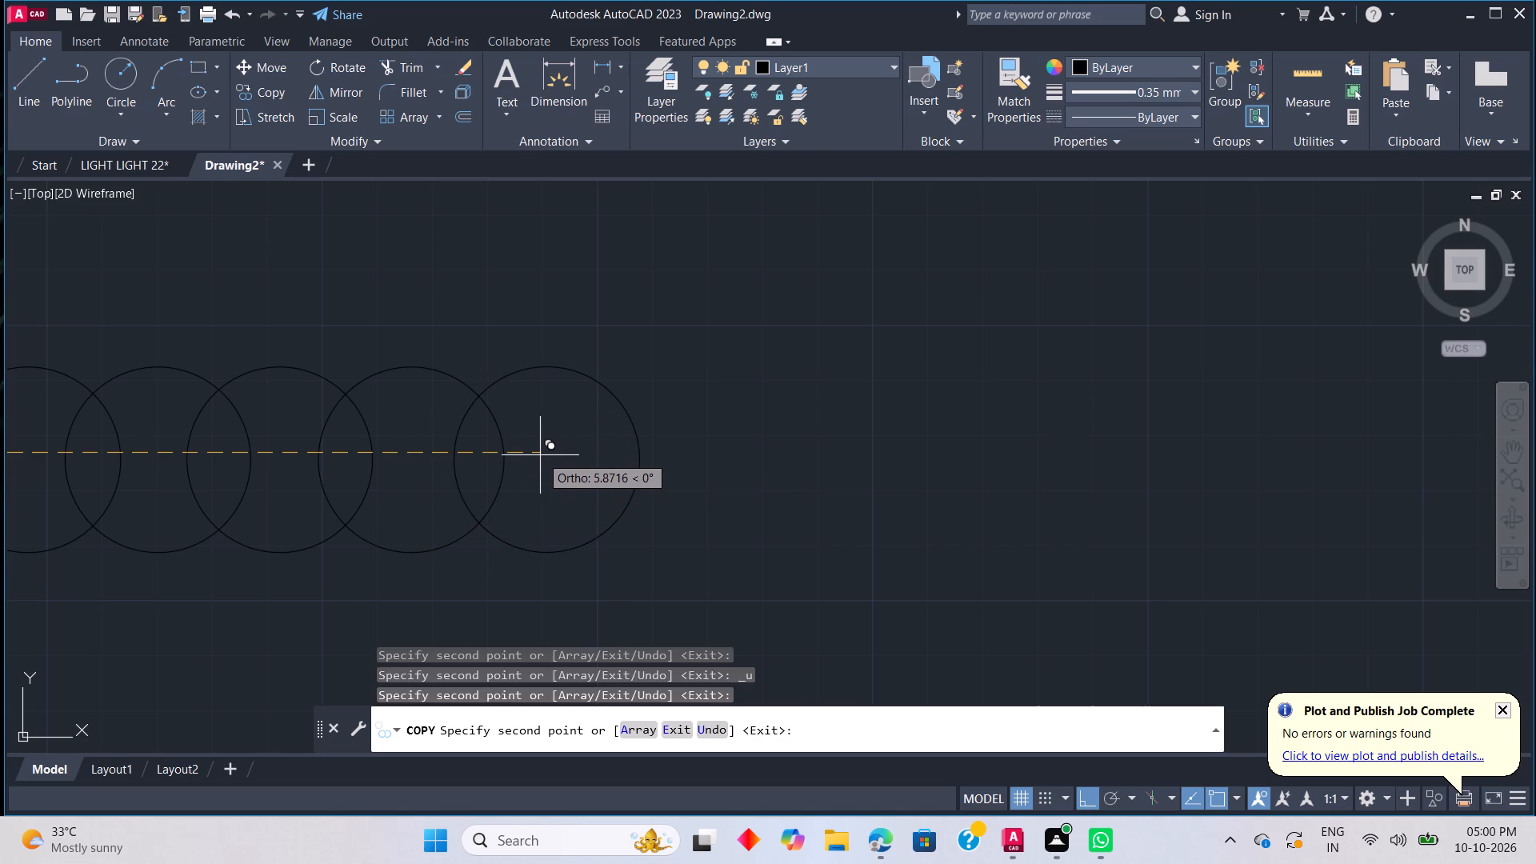
left_click(540, 453)
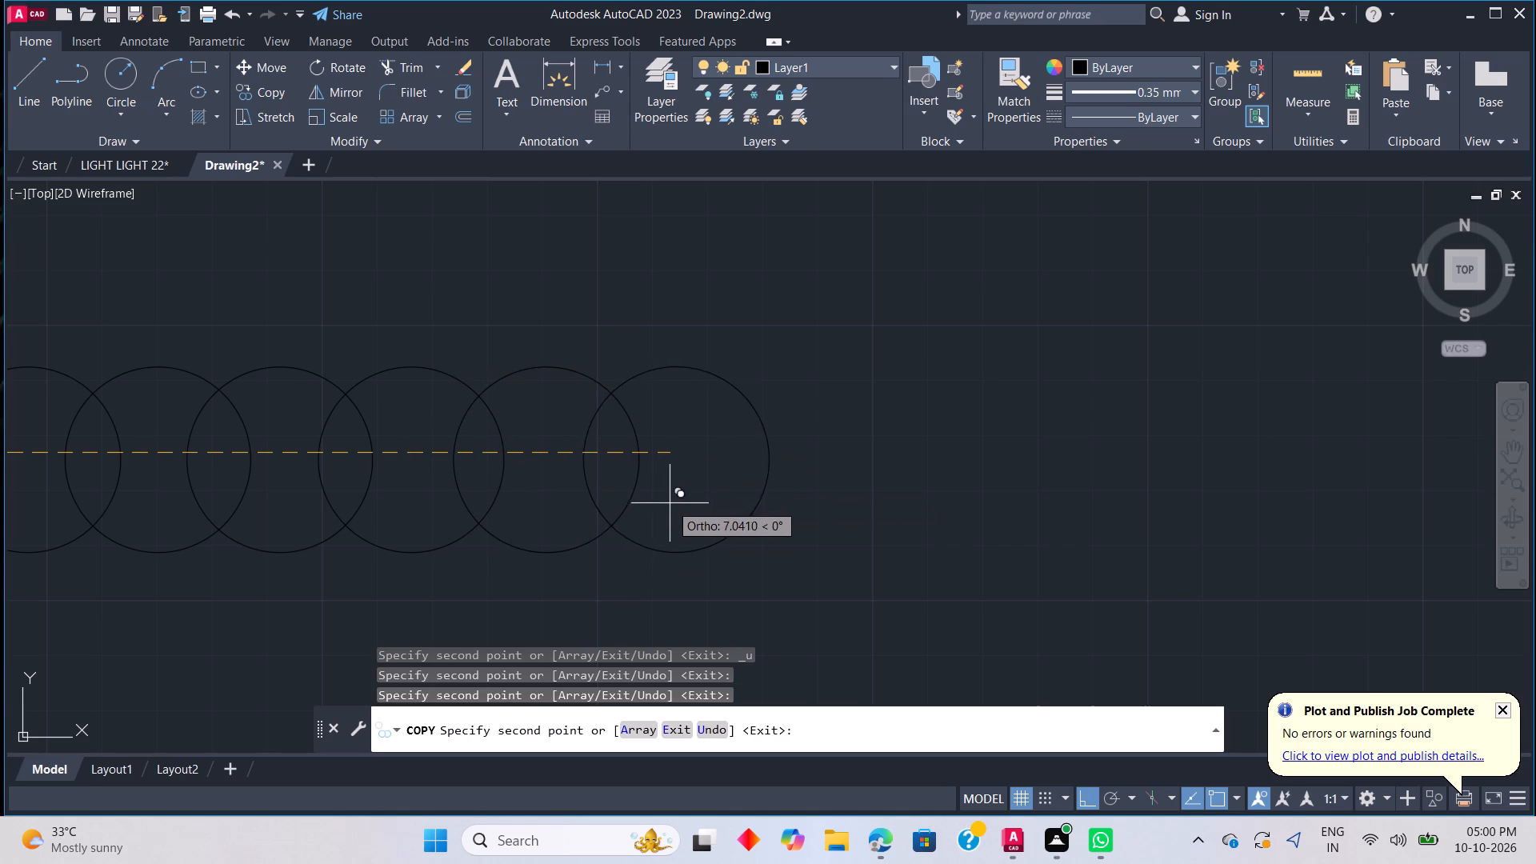
key("Escape")
scroll(666, 493, "down", 3)
scroll(632, 494, "up", 2)
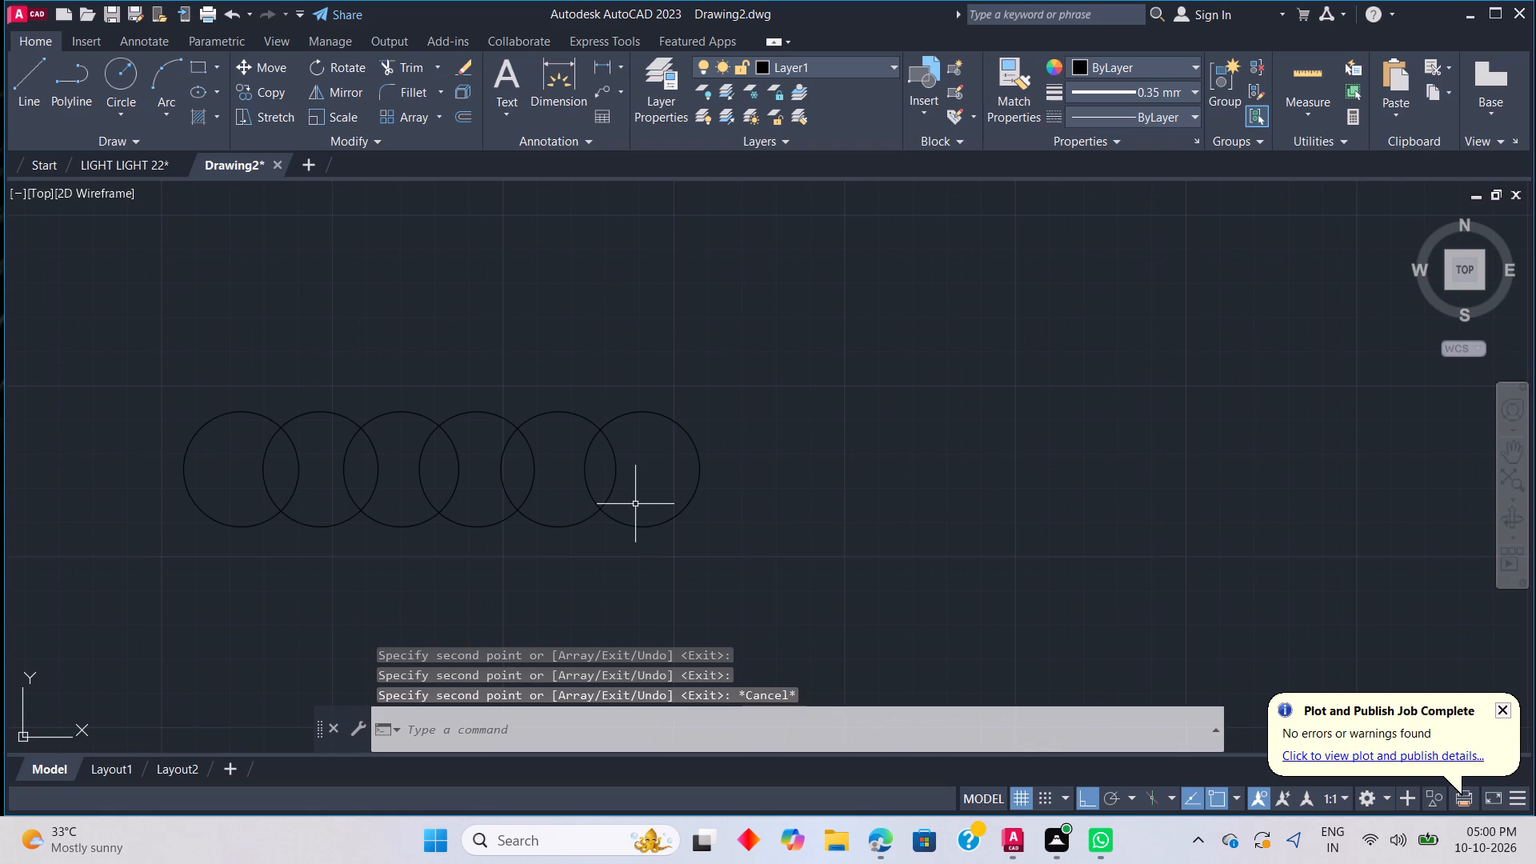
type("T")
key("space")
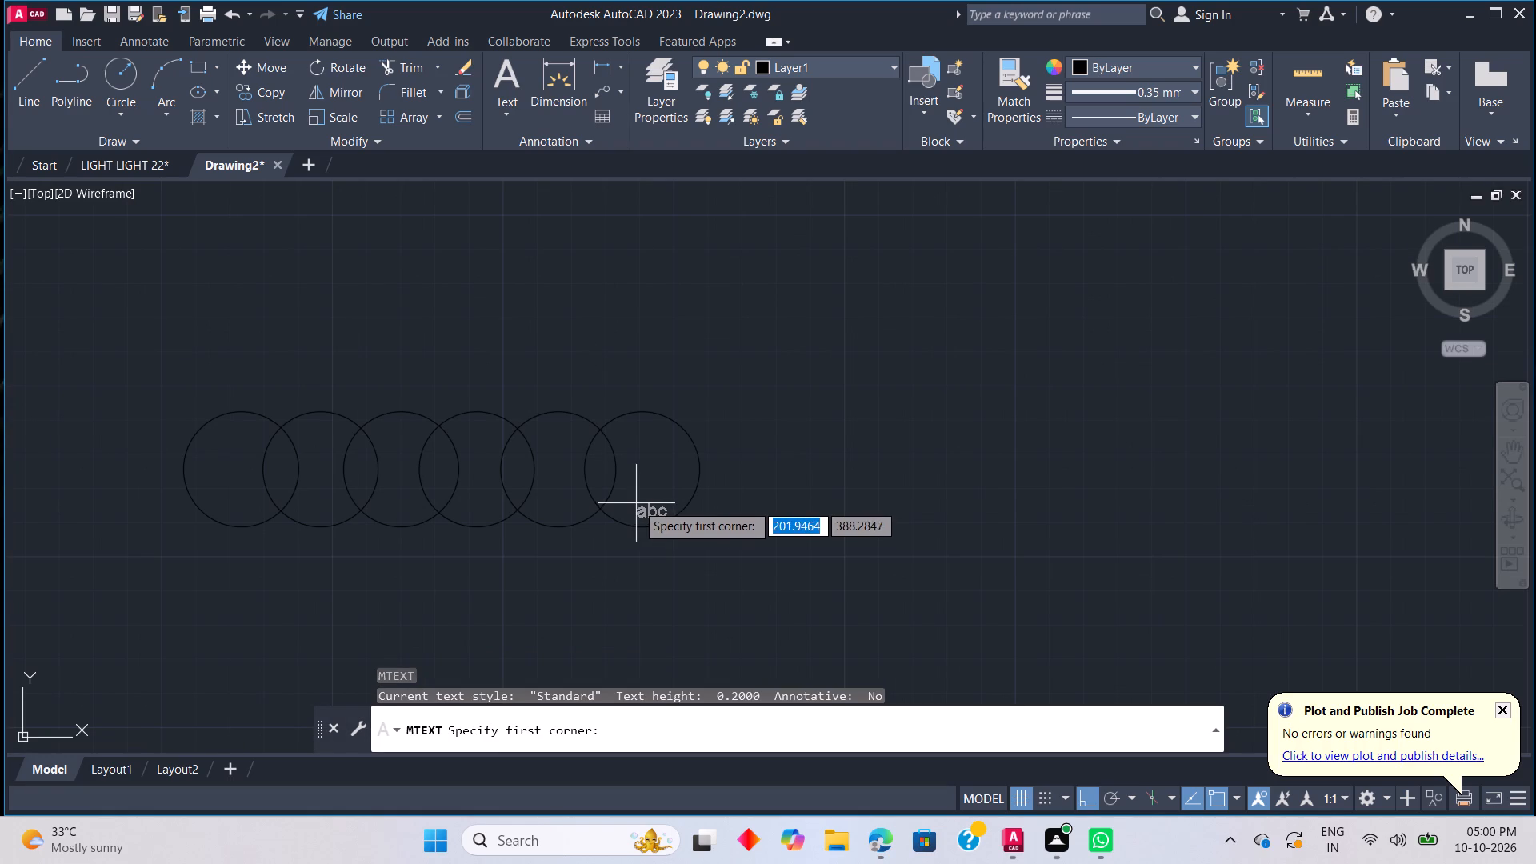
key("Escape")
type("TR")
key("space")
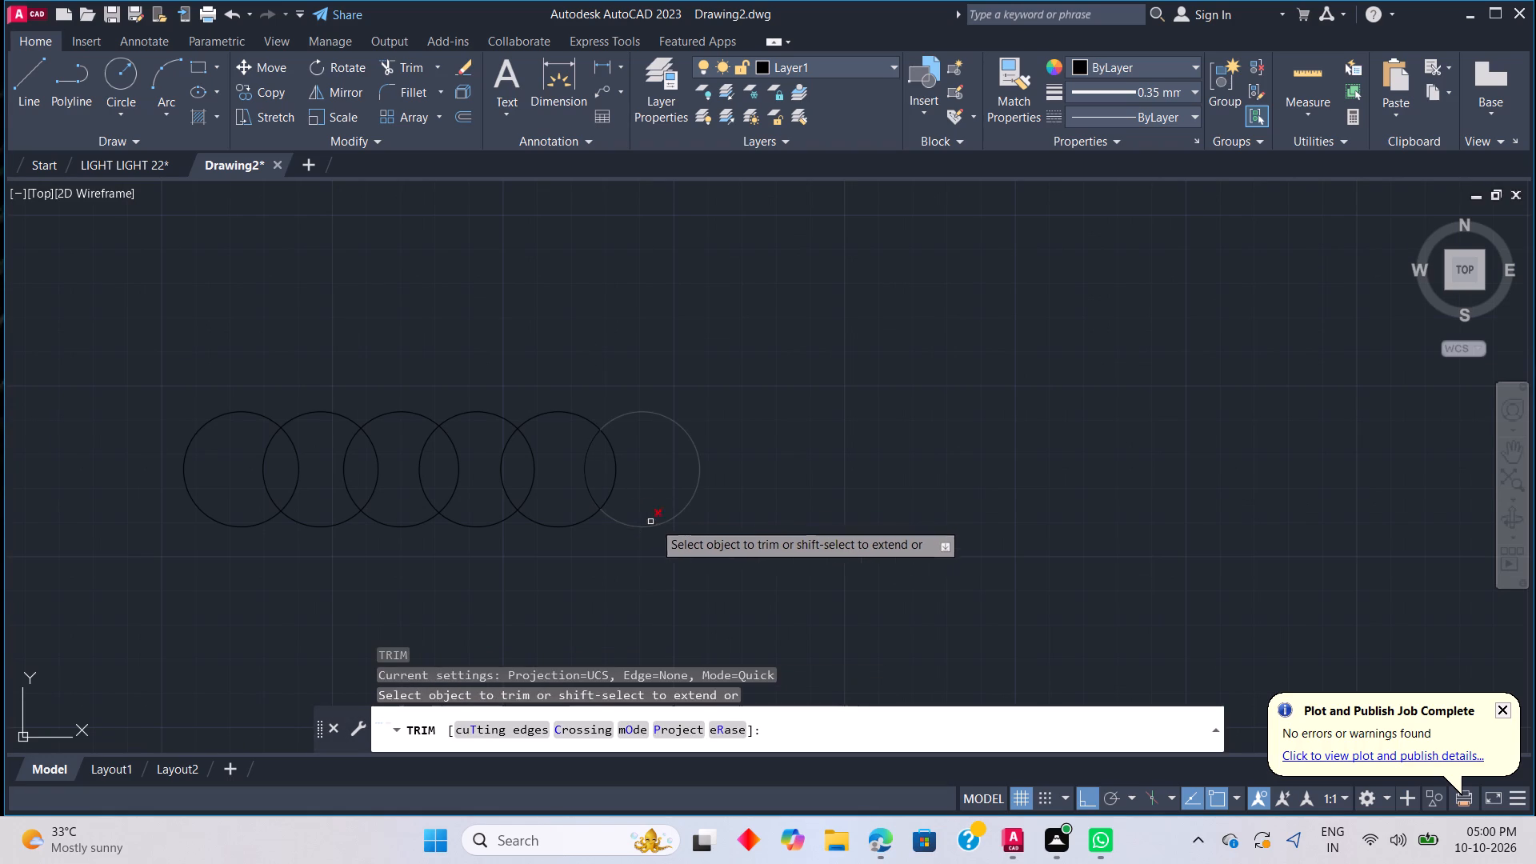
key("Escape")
Draw a horizontal line through the centres of the six circles, extending past both ends of the row.
key("l")
key("space")
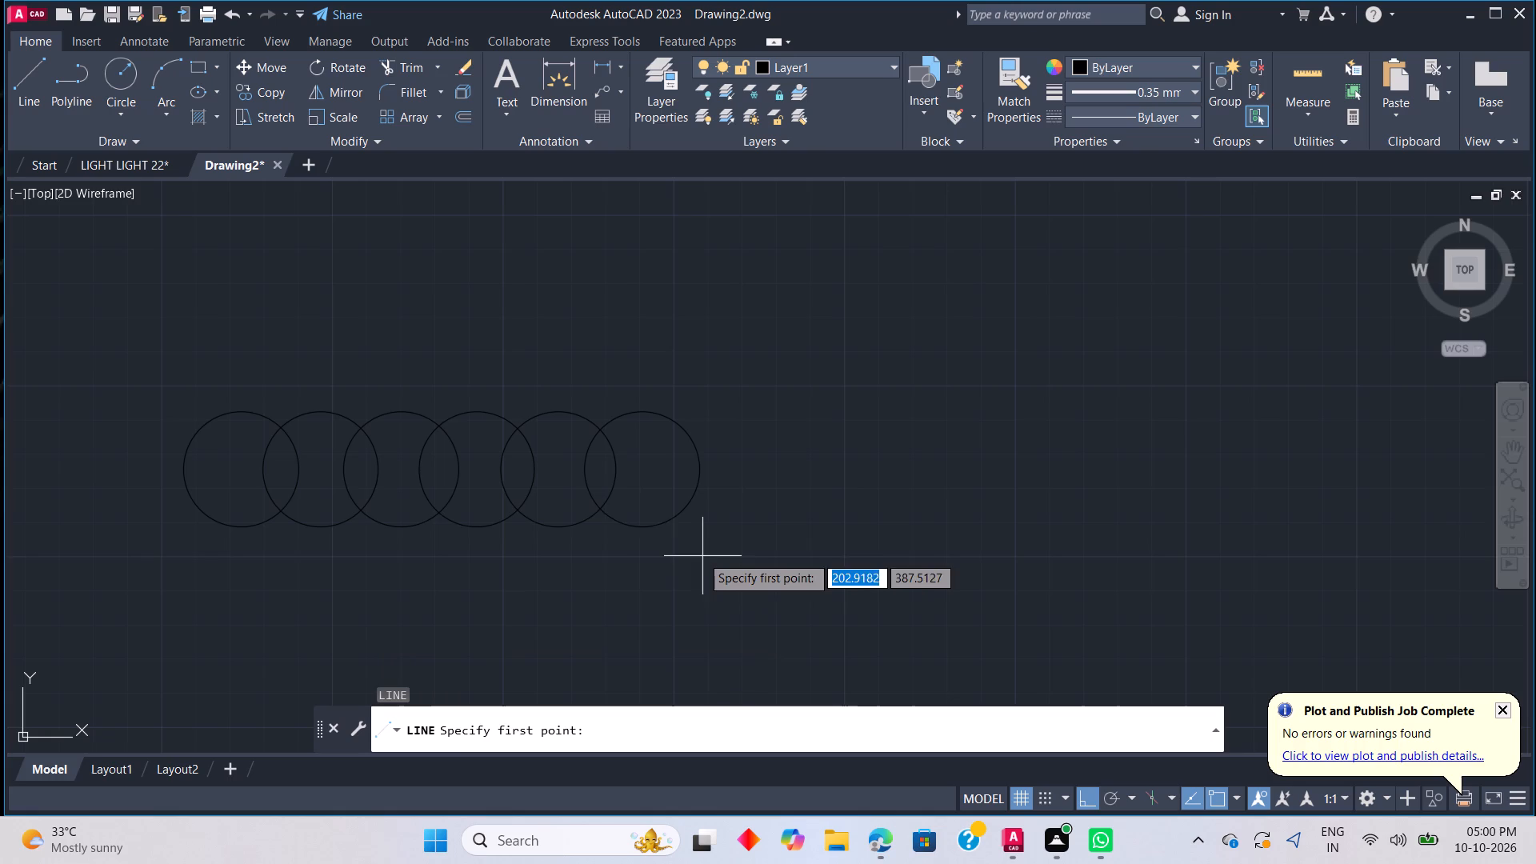
left_click(102, 470)
left_click(890, 534)
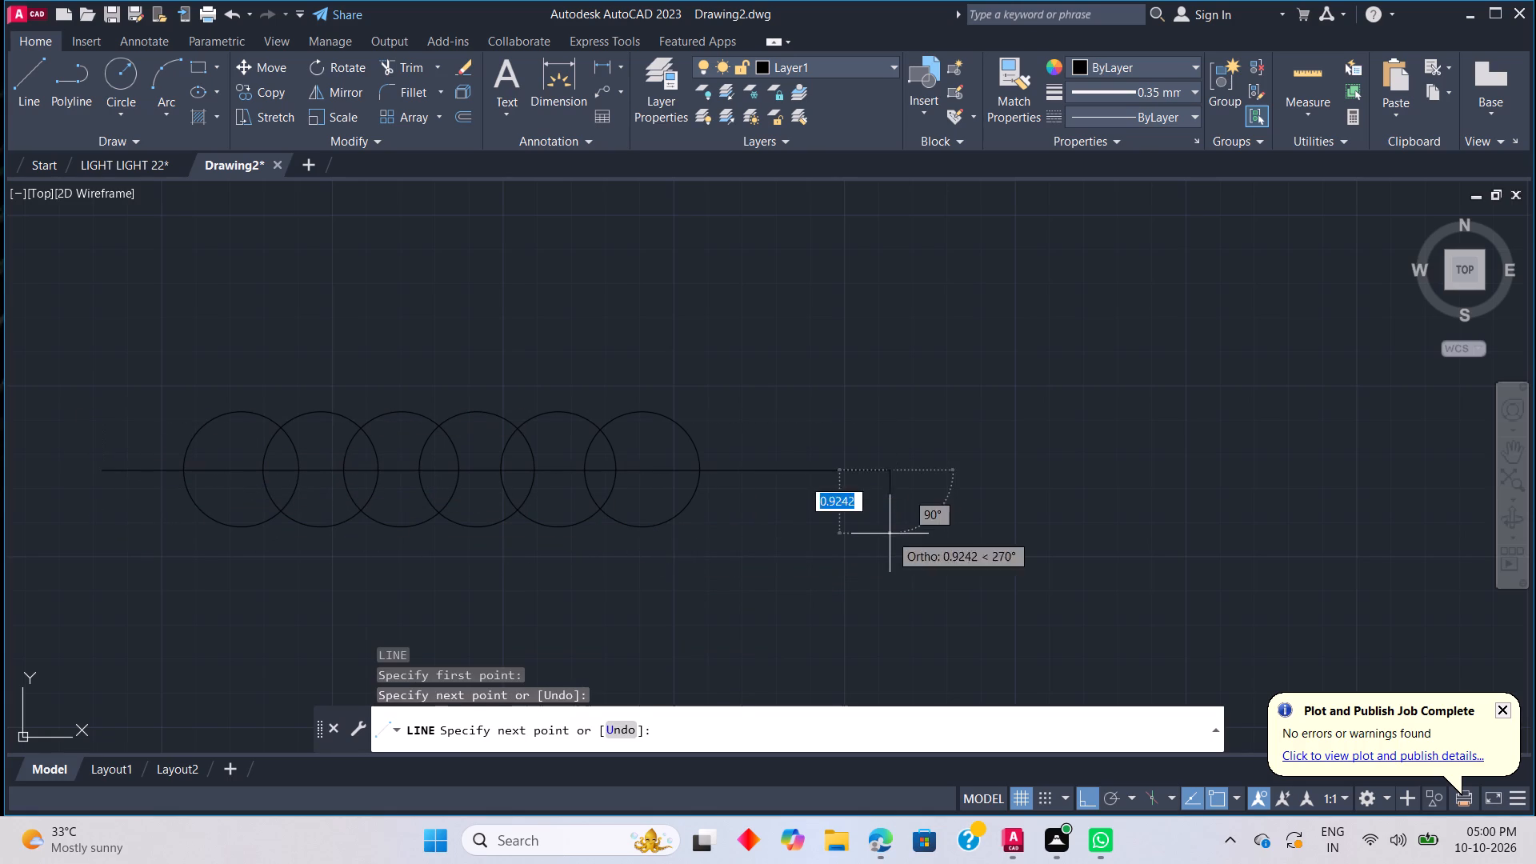
key("Escape")
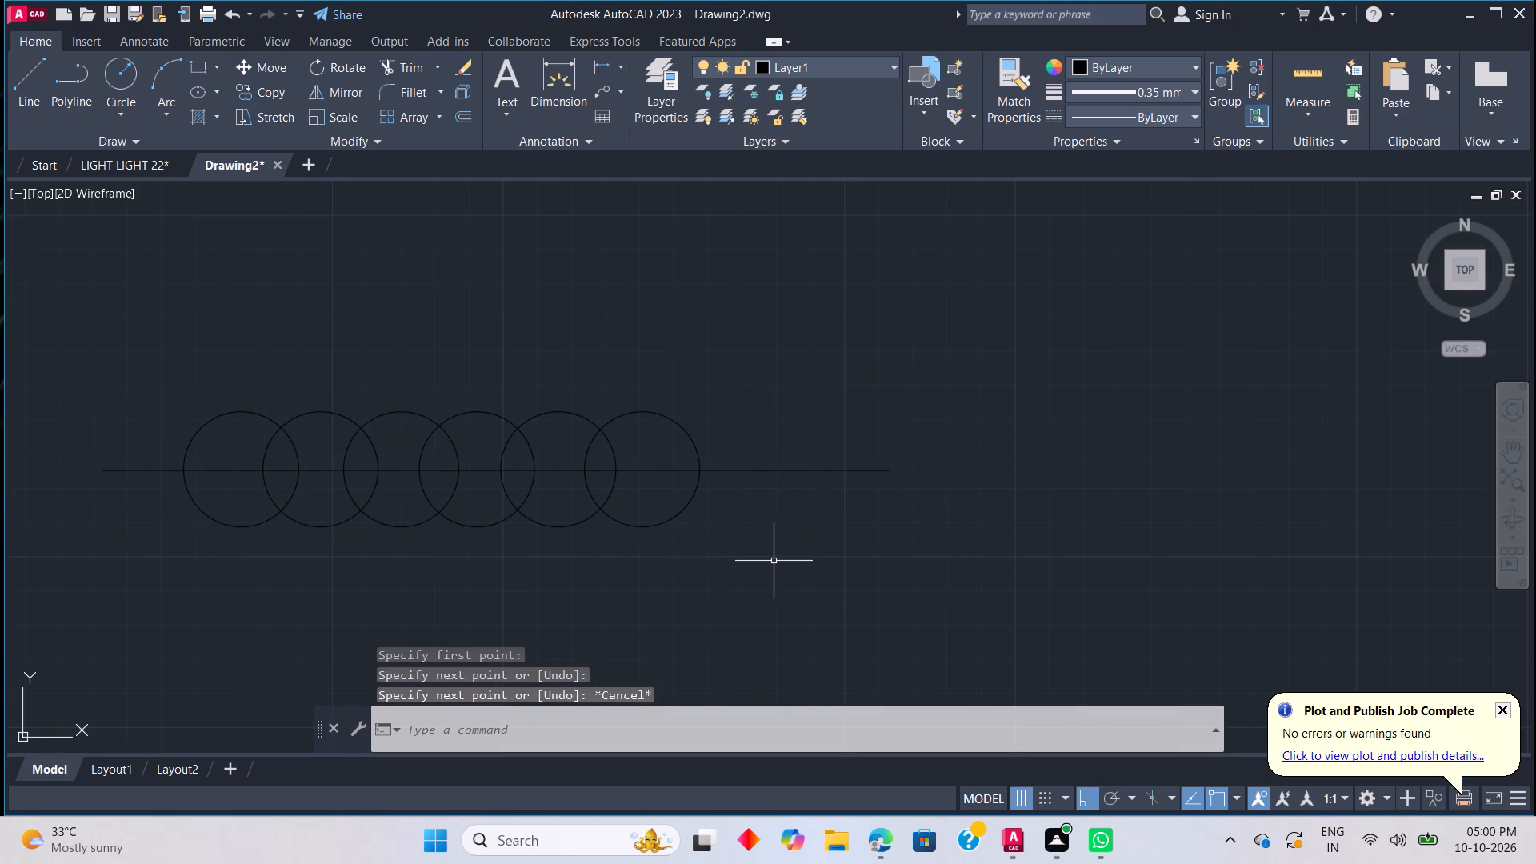
Trim away the lower arcs of all six circles, keeping the small overlap loops below the horizontal line.
type("TR")
key("space")
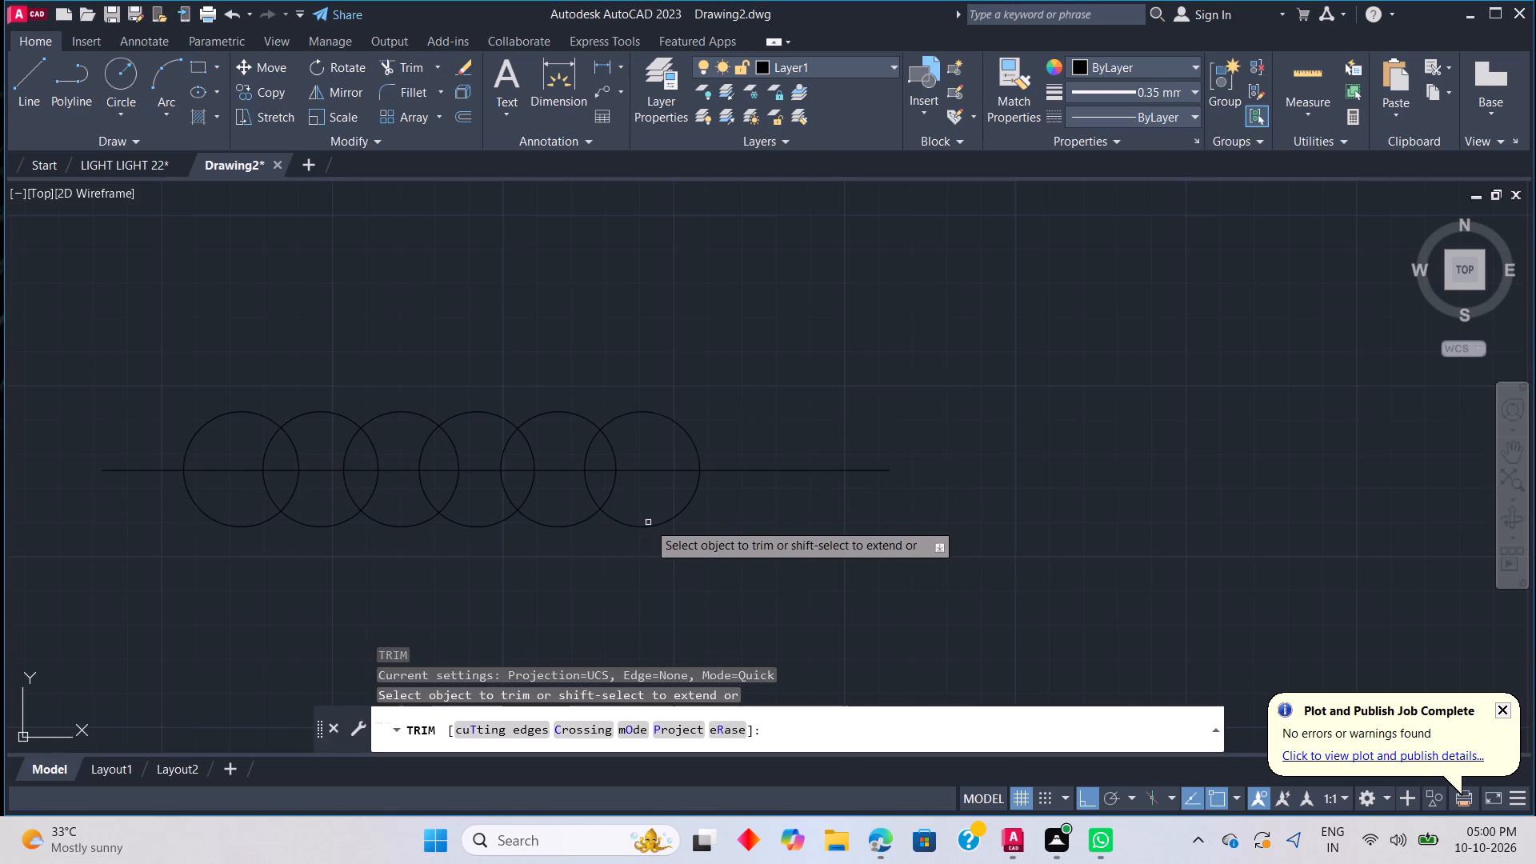
left_click(651, 527)
left_click(547, 523)
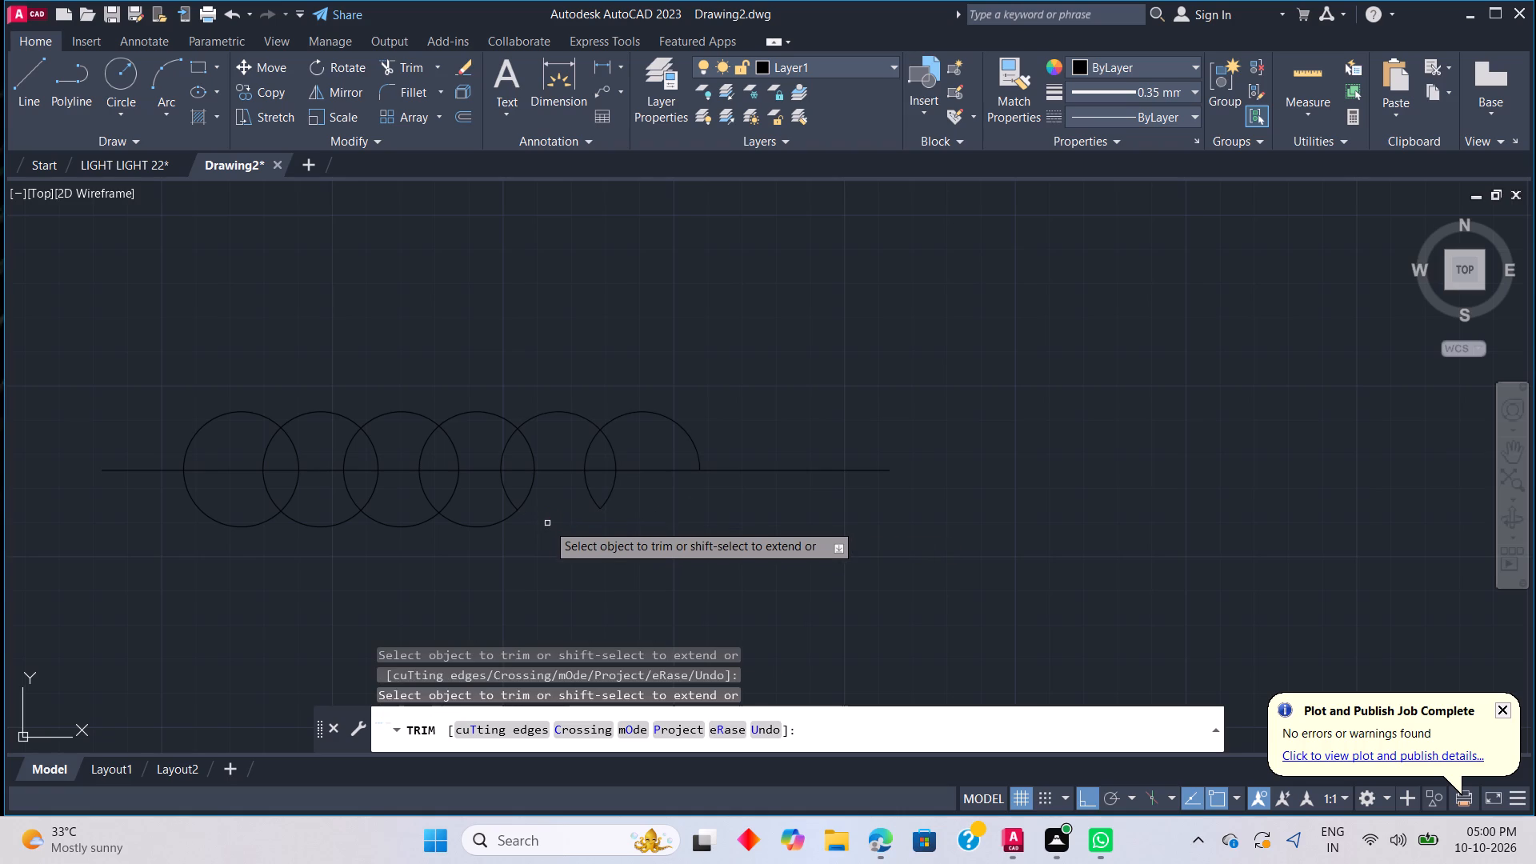
left_click(485, 524)
left_click(426, 522)
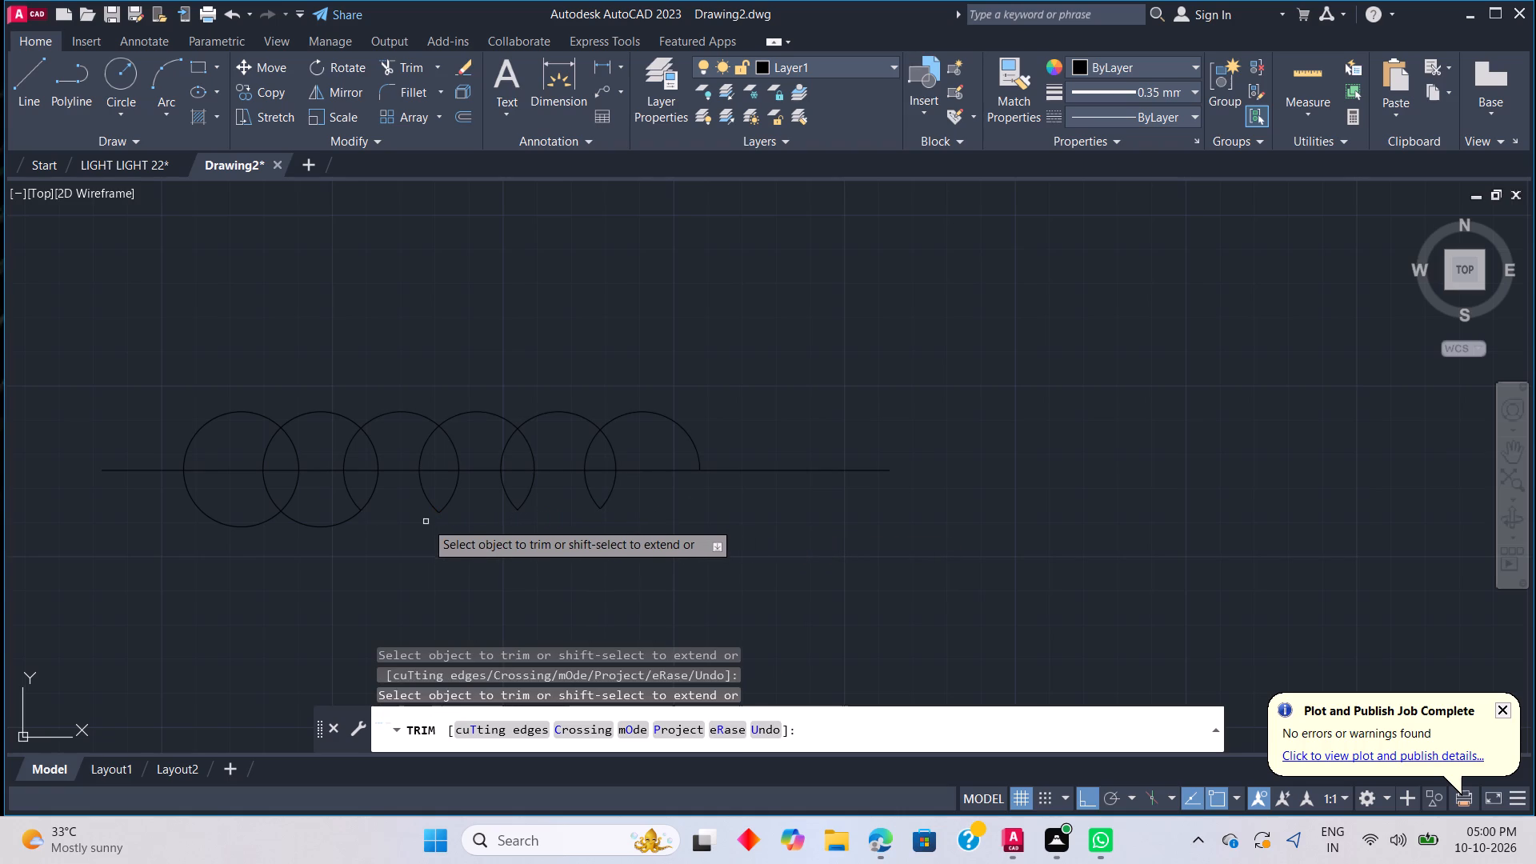
left_click(345, 521)
left_click(240, 526)
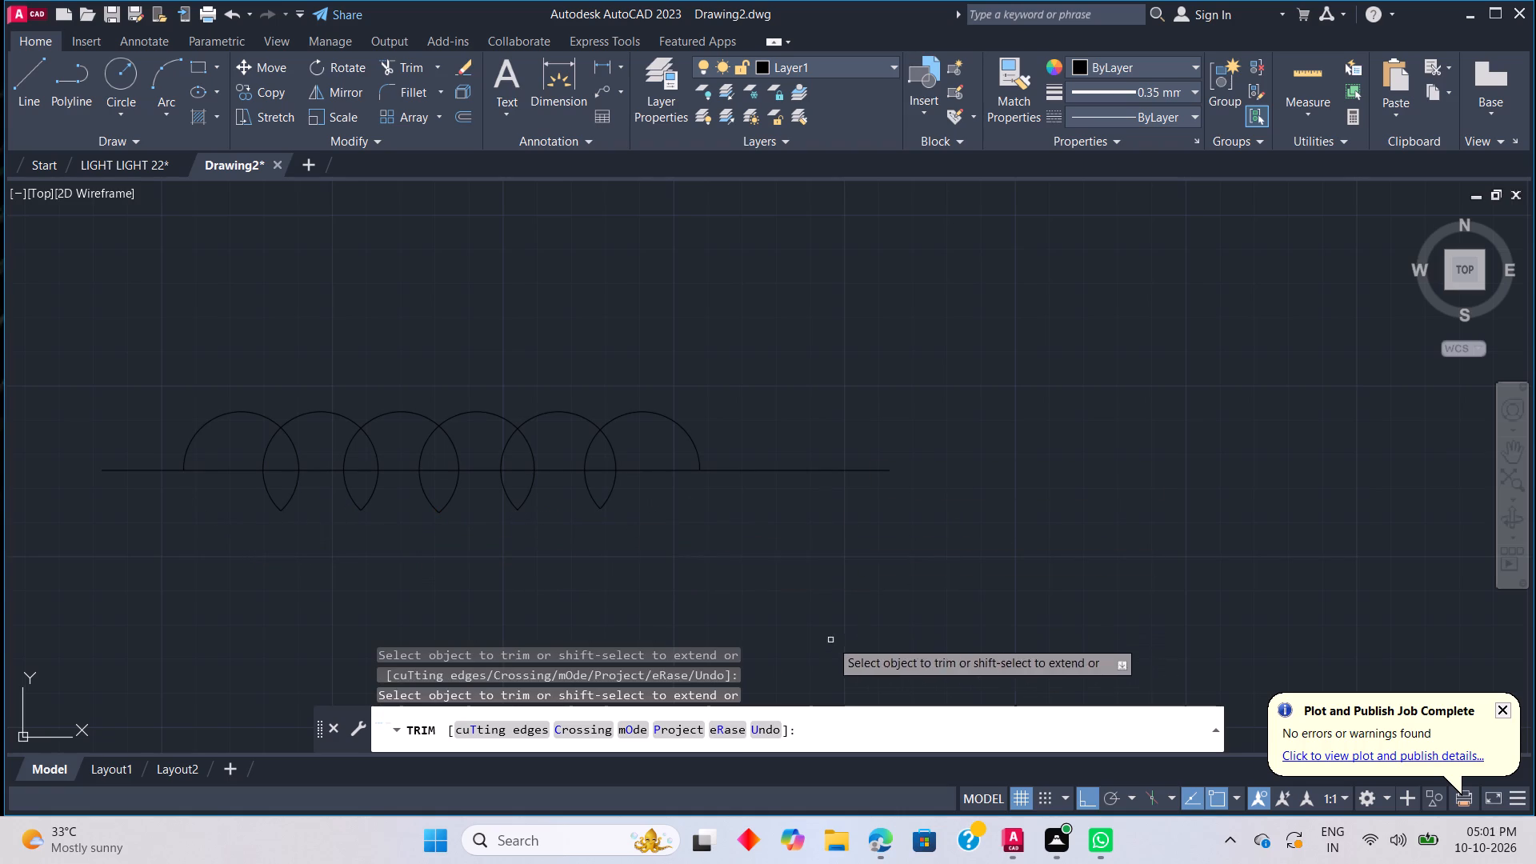
Trim the horizontal line's segments inside the coil, leaving only the straight leads at both ends.
left_click(650, 472)
left_click(606, 469)
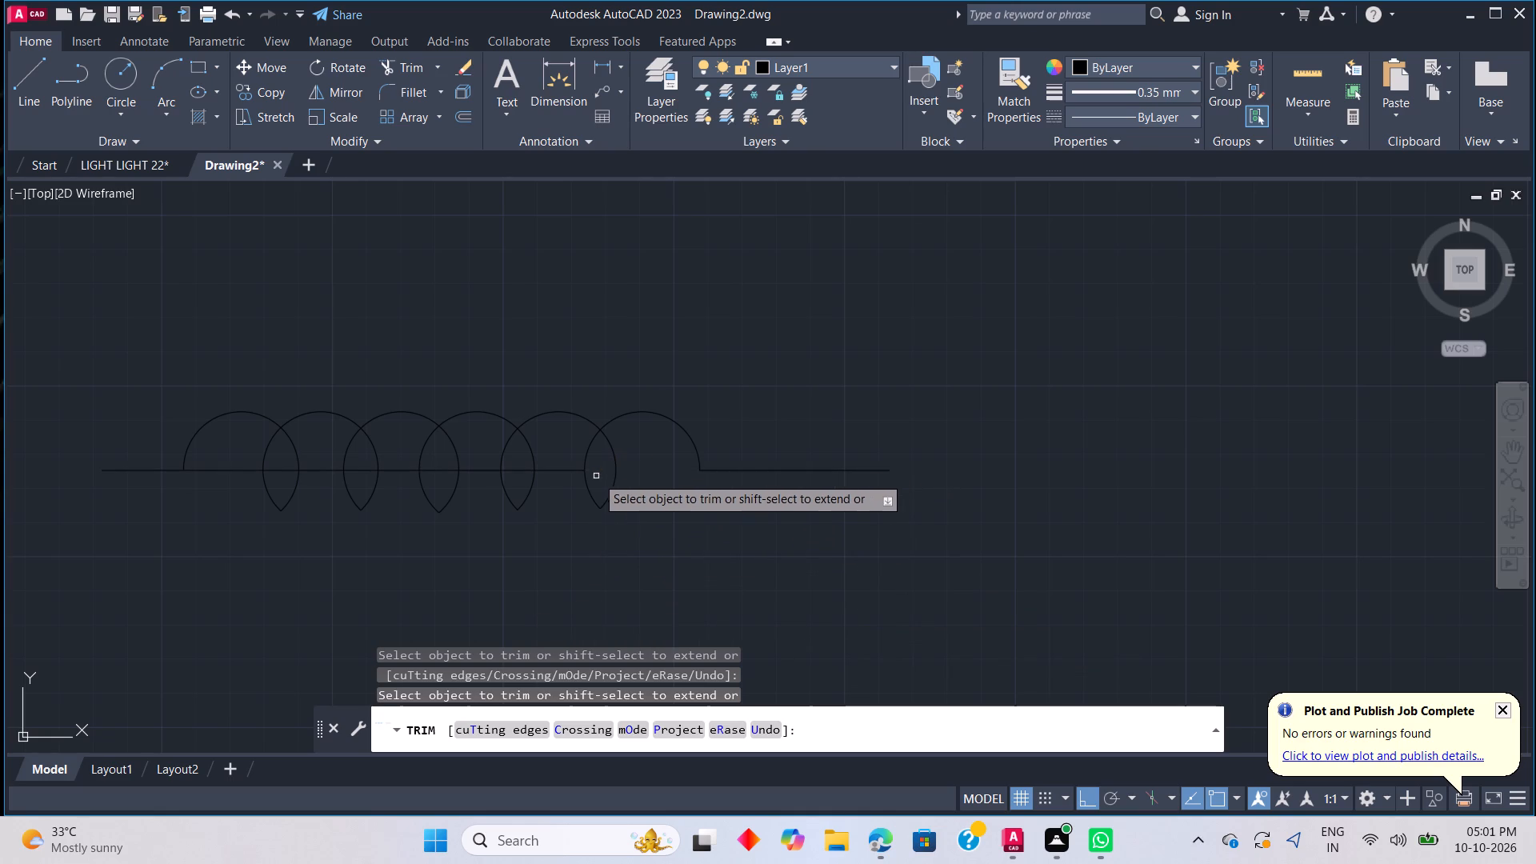
left_click(570, 470)
left_click(513, 472)
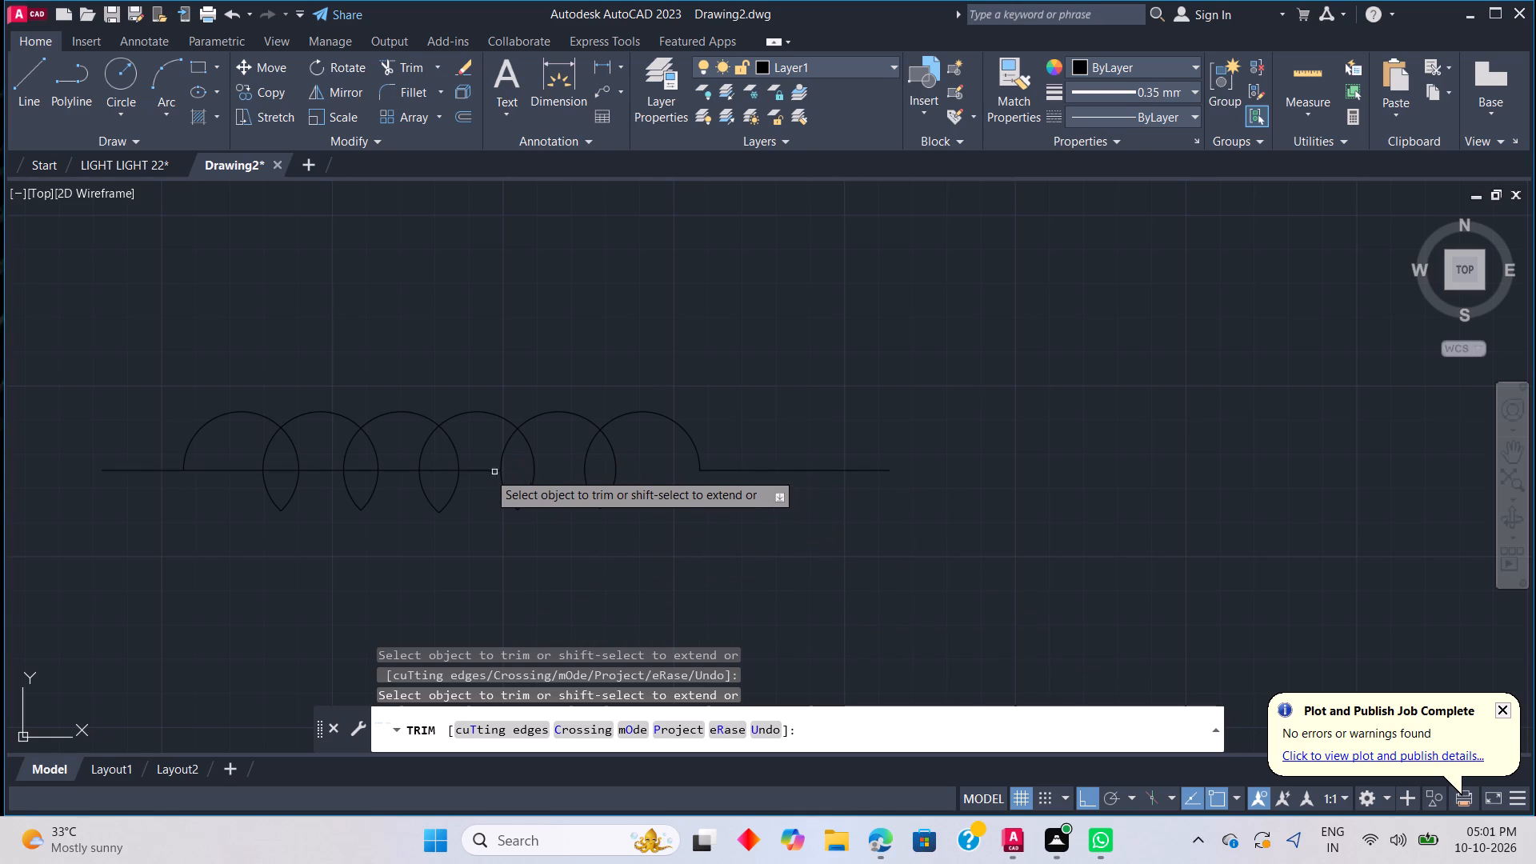
left_click(474, 470)
left_click(442, 471)
left_click(409, 471)
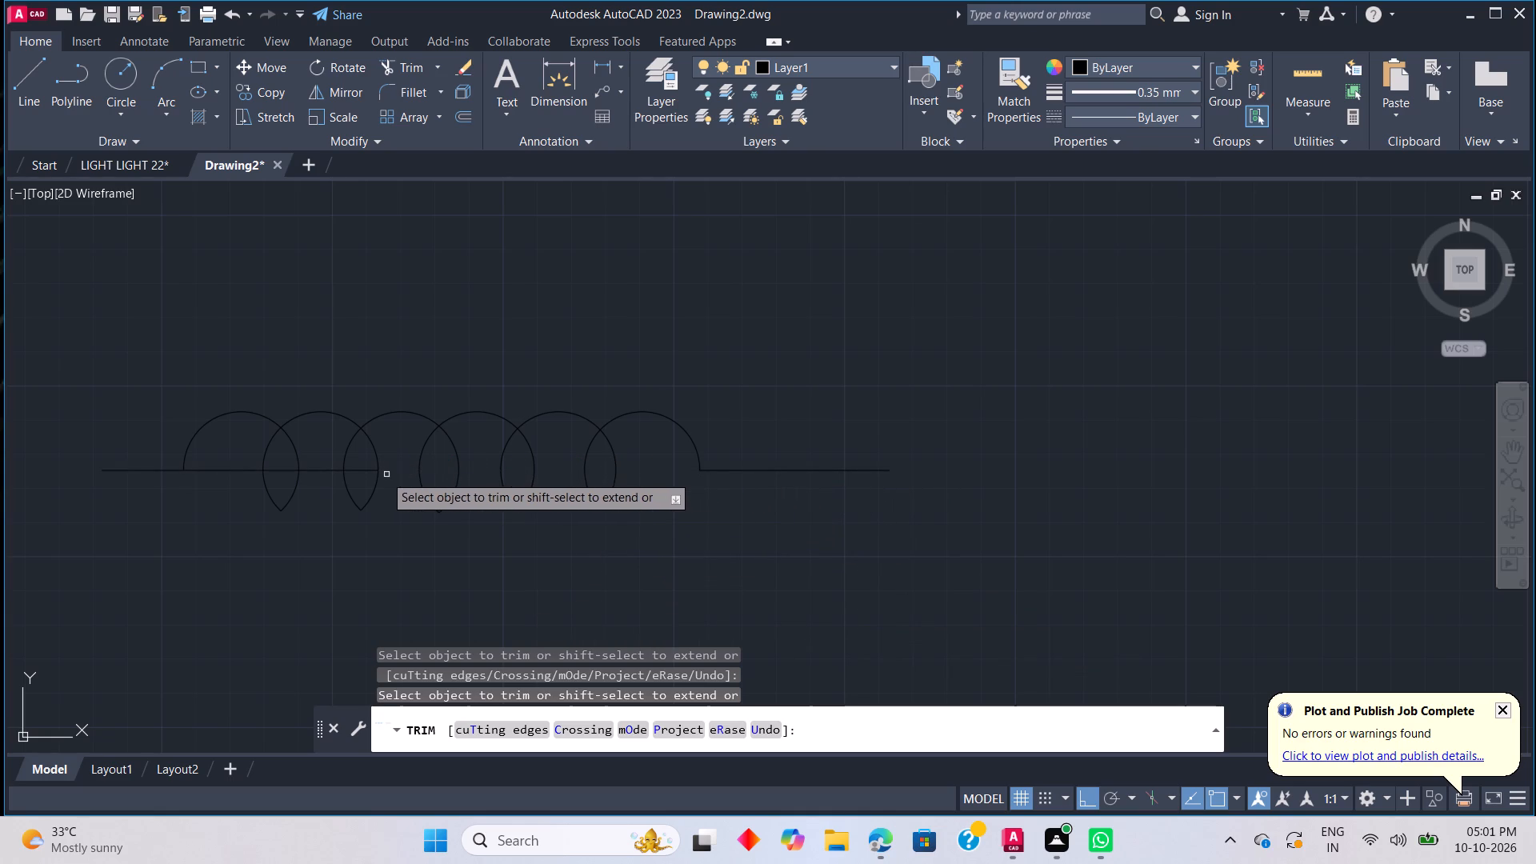
left_click(365, 468)
left_click(330, 470)
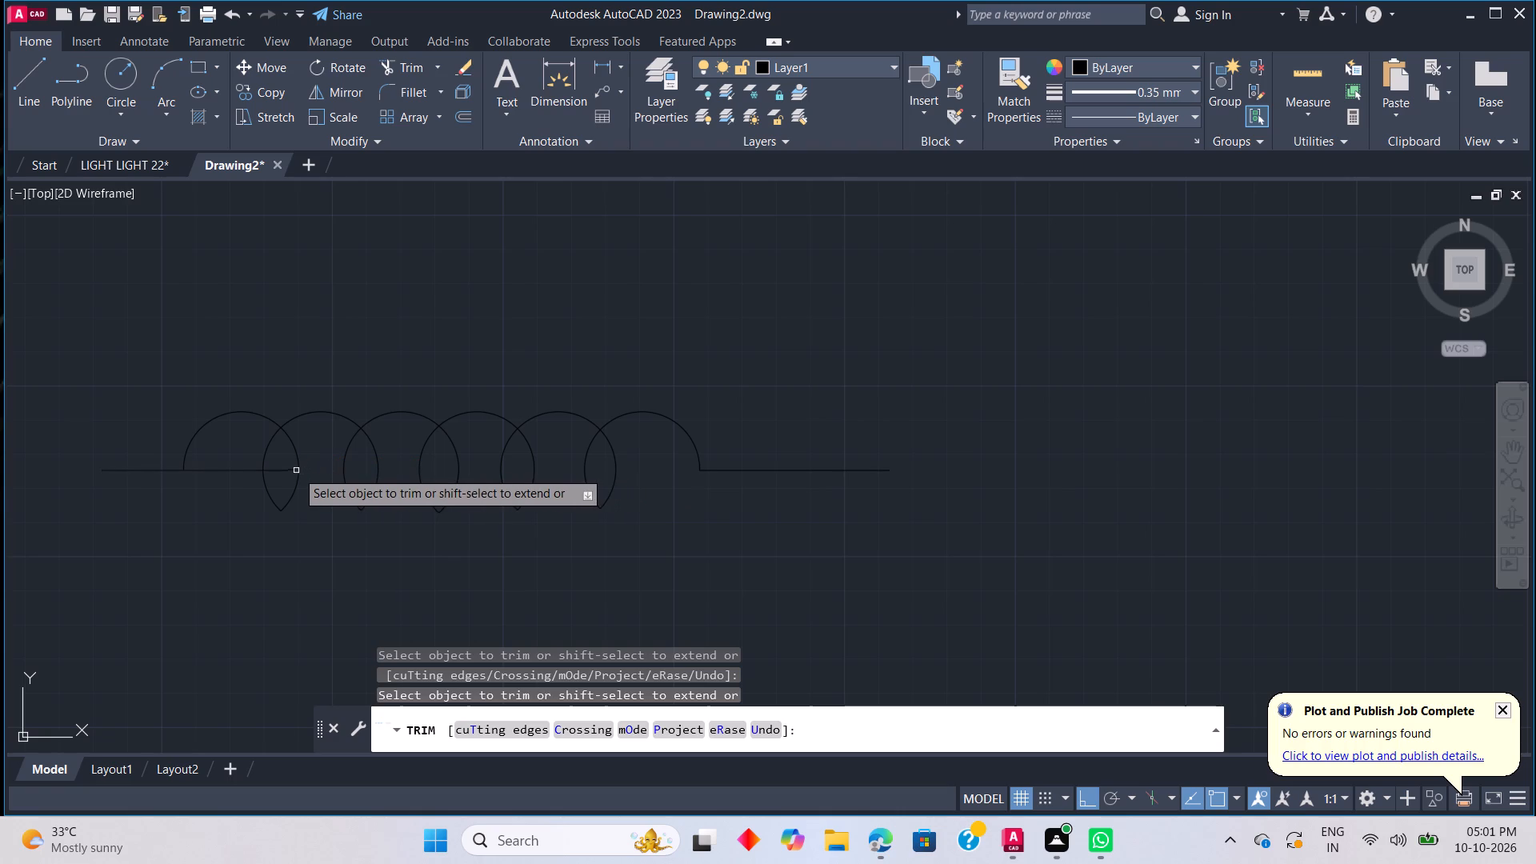
left_click(296, 470)
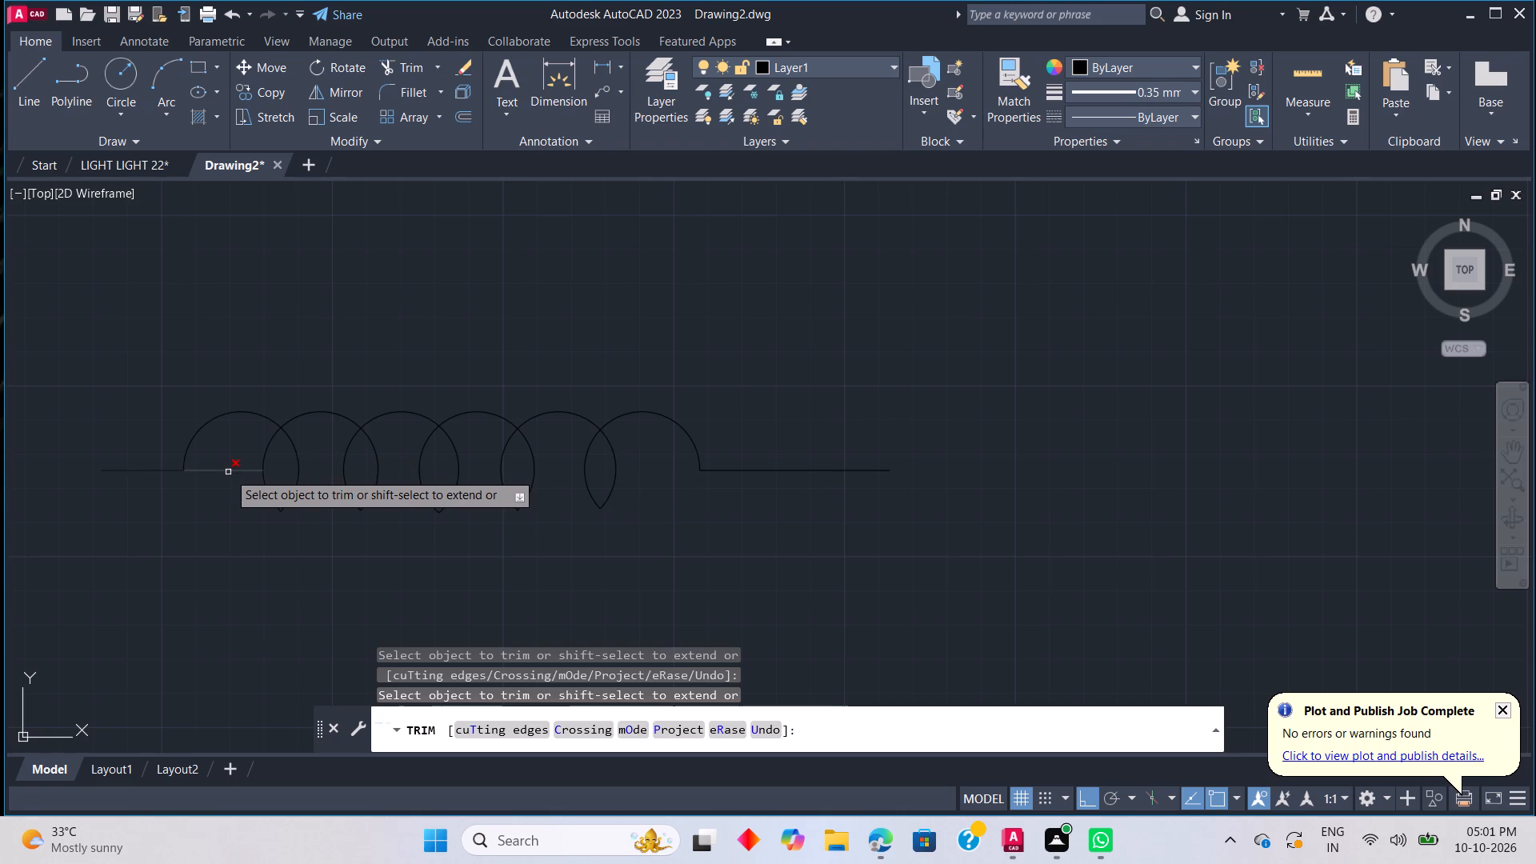
left_click(228, 472)
scroll(490, 559, "down", 3)
scroll(611, 576, "down", 3)
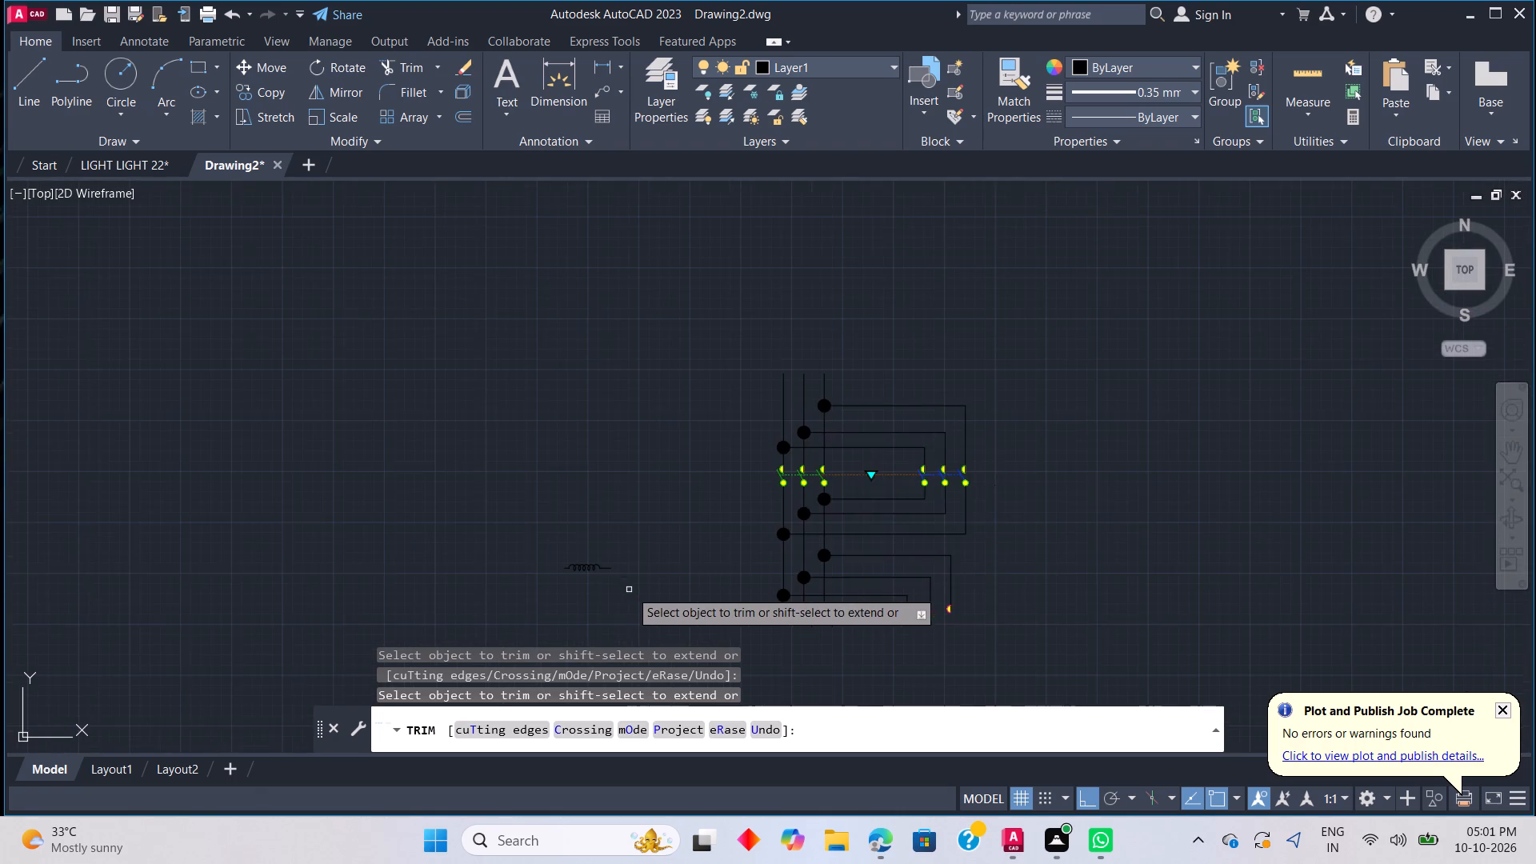
scroll(672, 591, "up", 2)
scroll(720, 602, "down", 1)
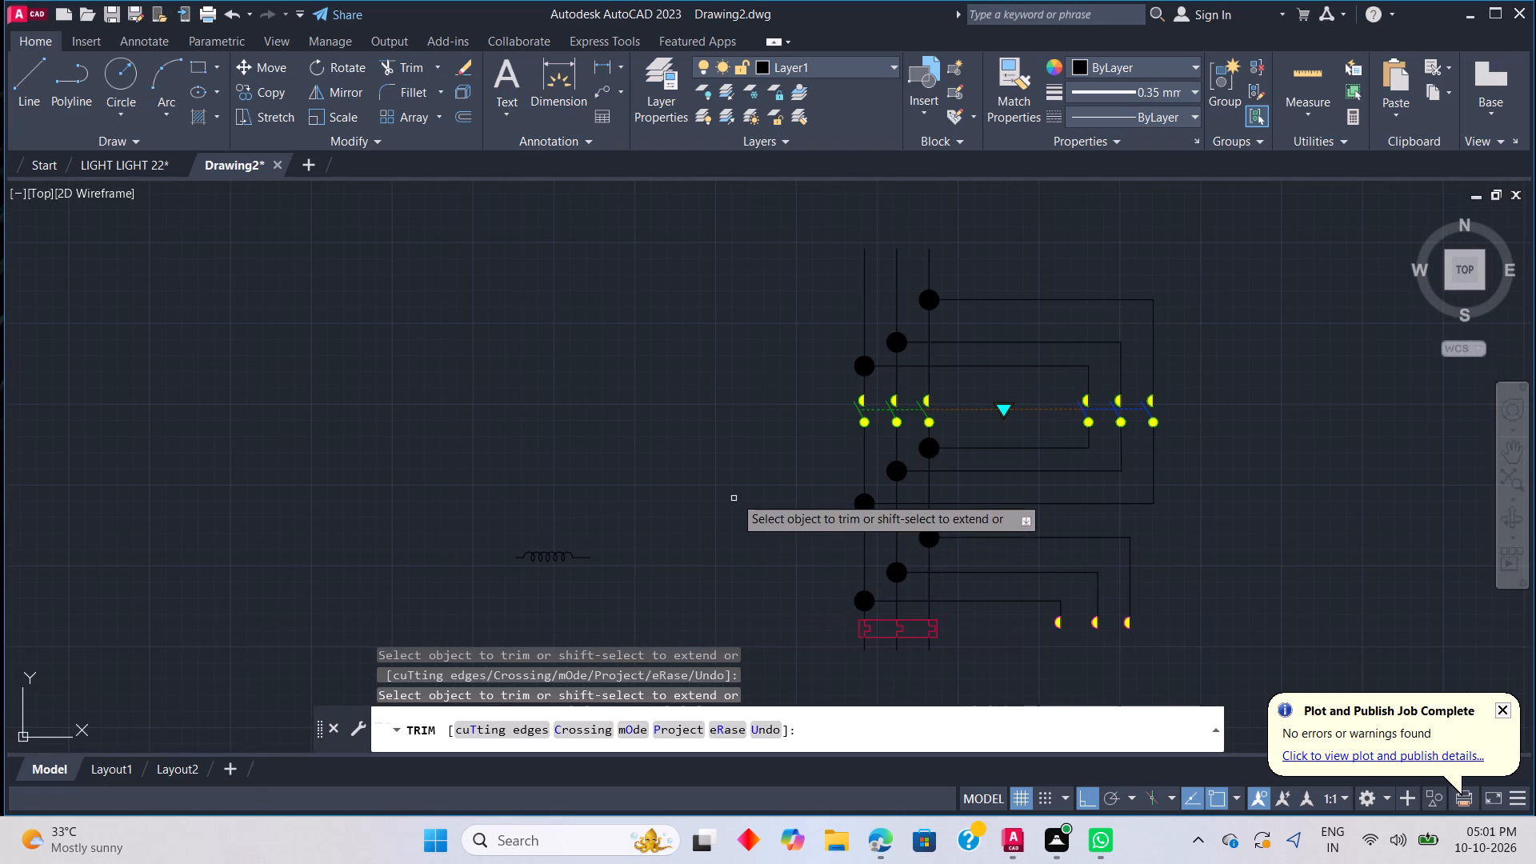
middle_click_drag(756, 523, 766, 367)
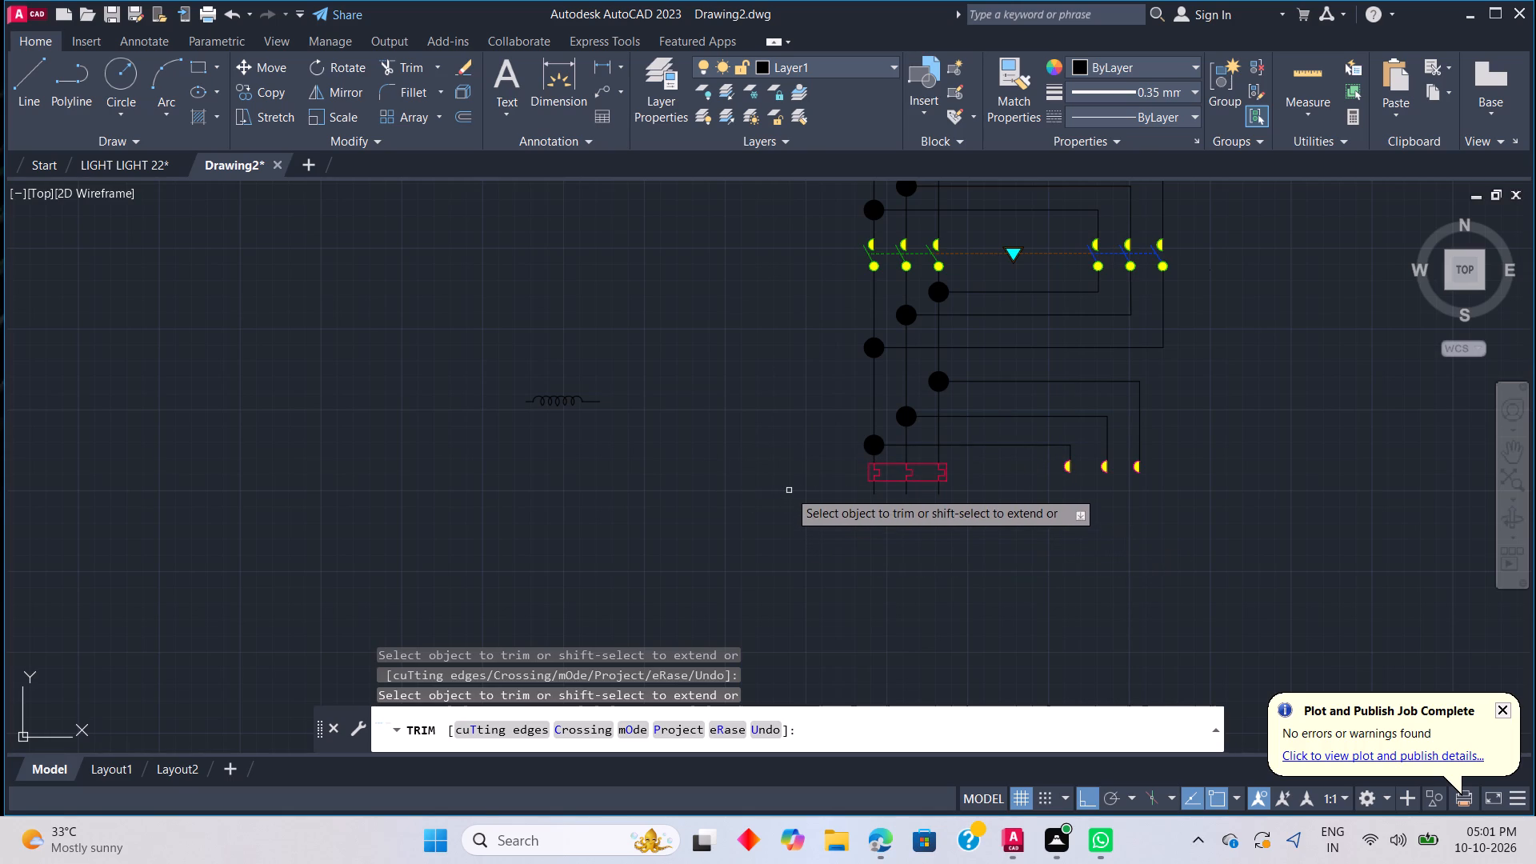
key("Escape")
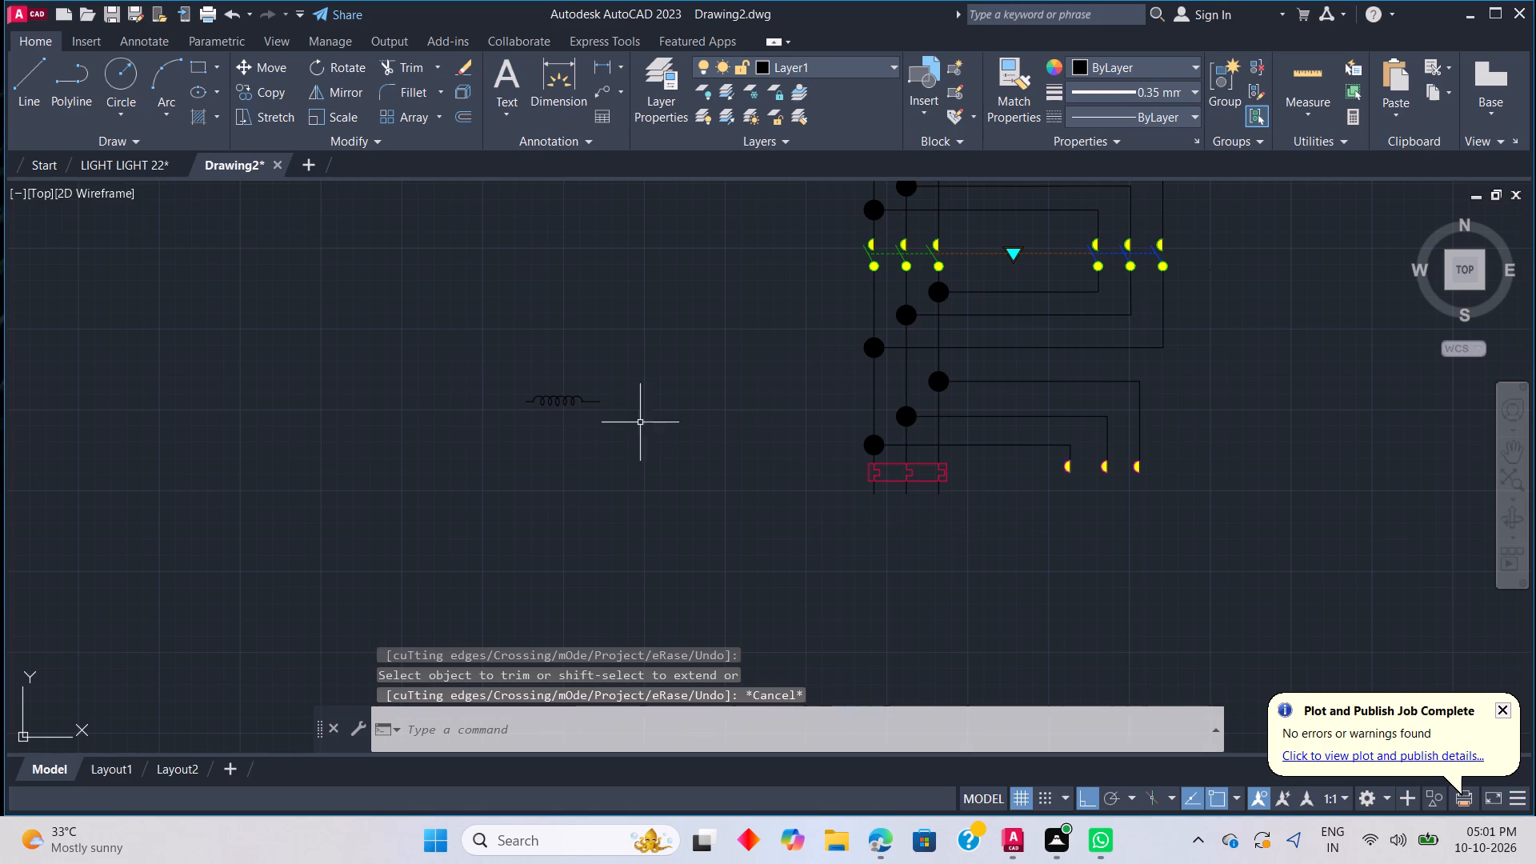
Move the whole coil symbol to Layer3.
left_click(664, 420)
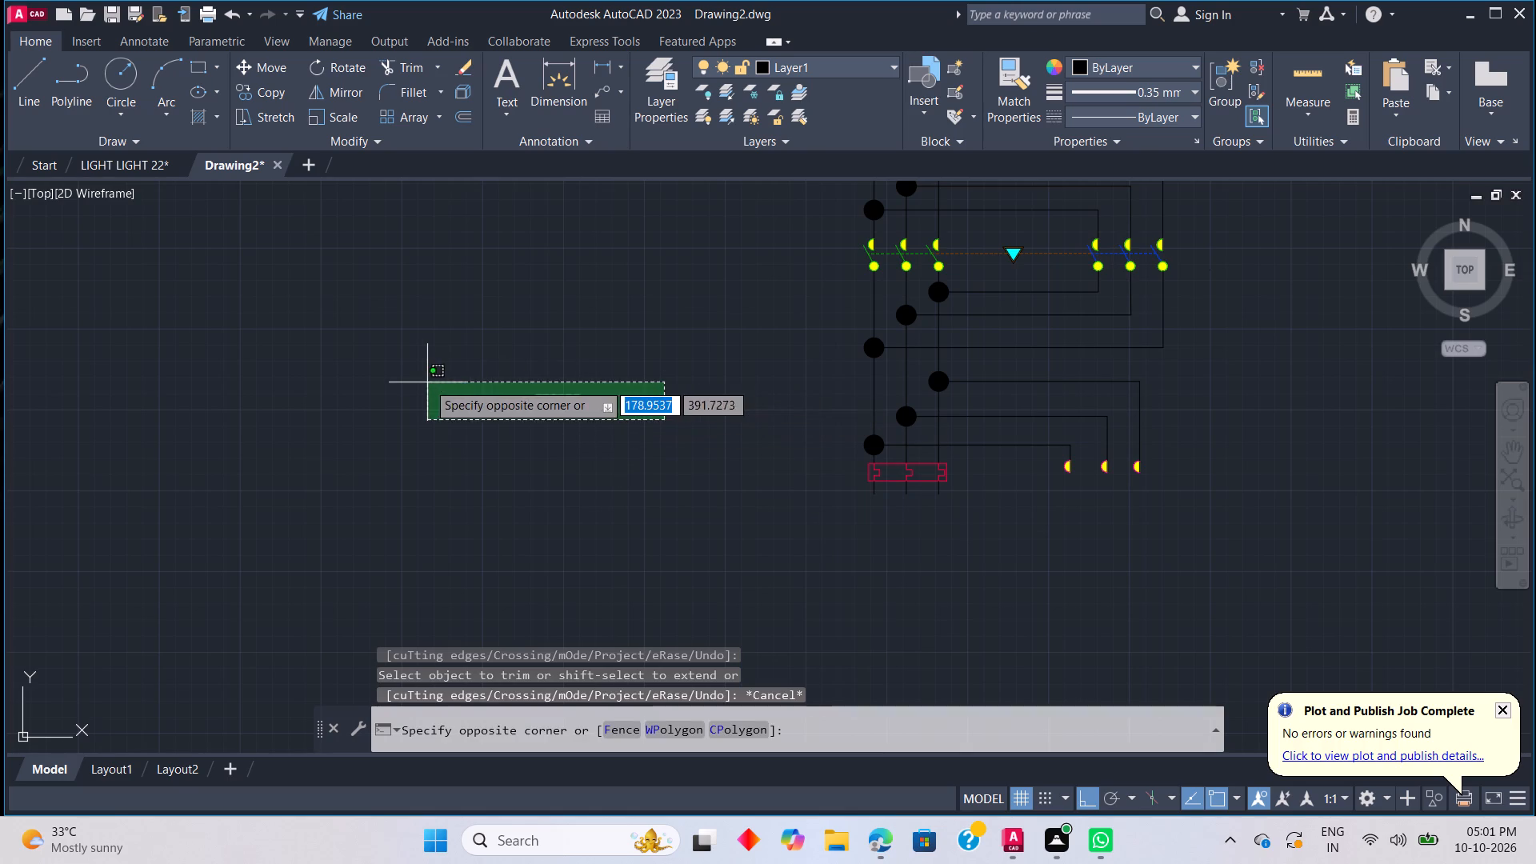
left_click(427, 384)
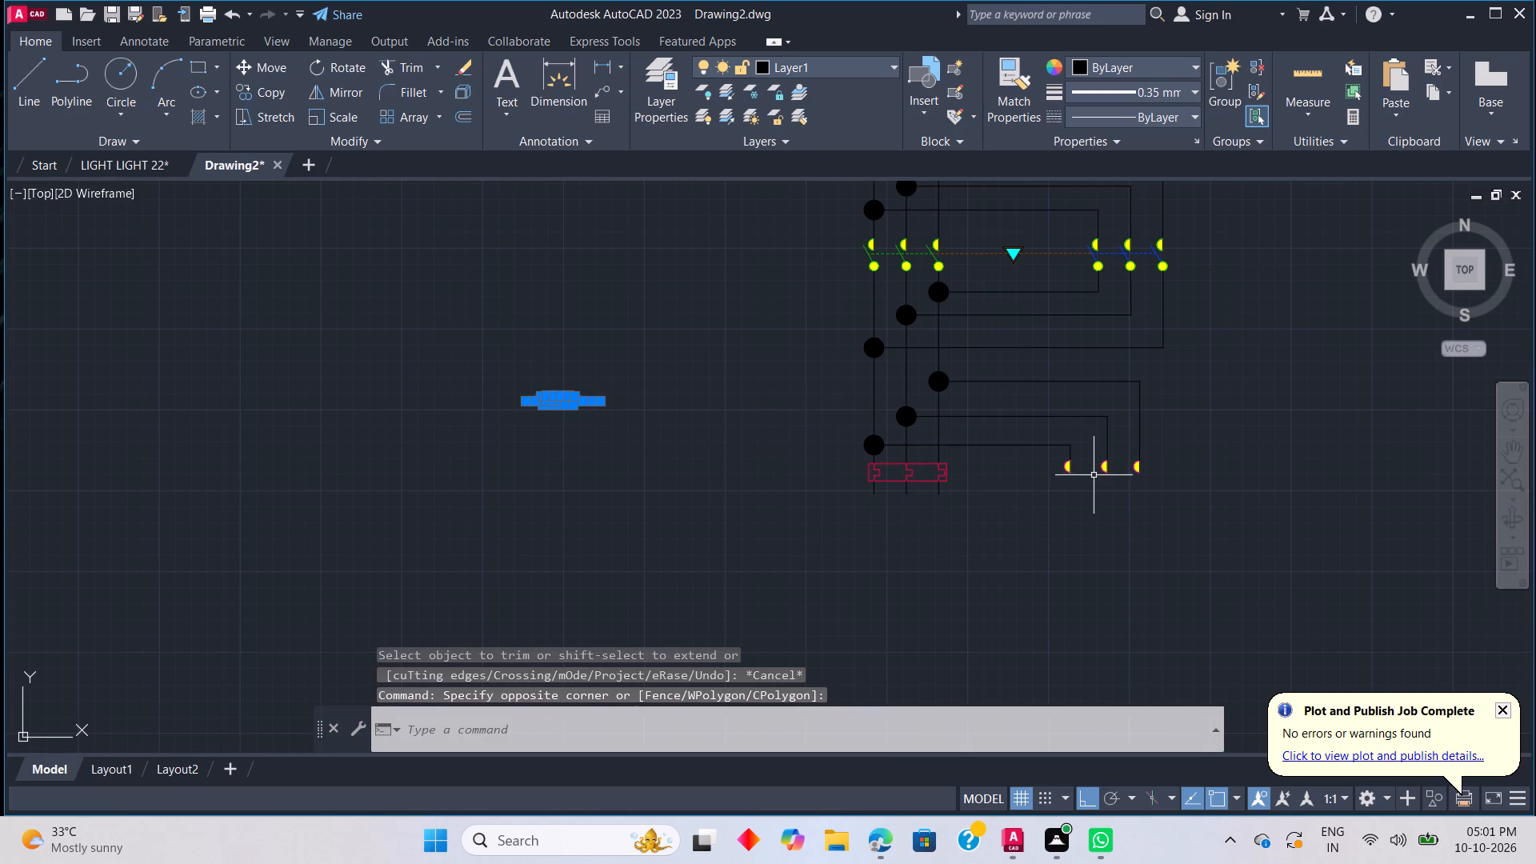
left_click(874, 60)
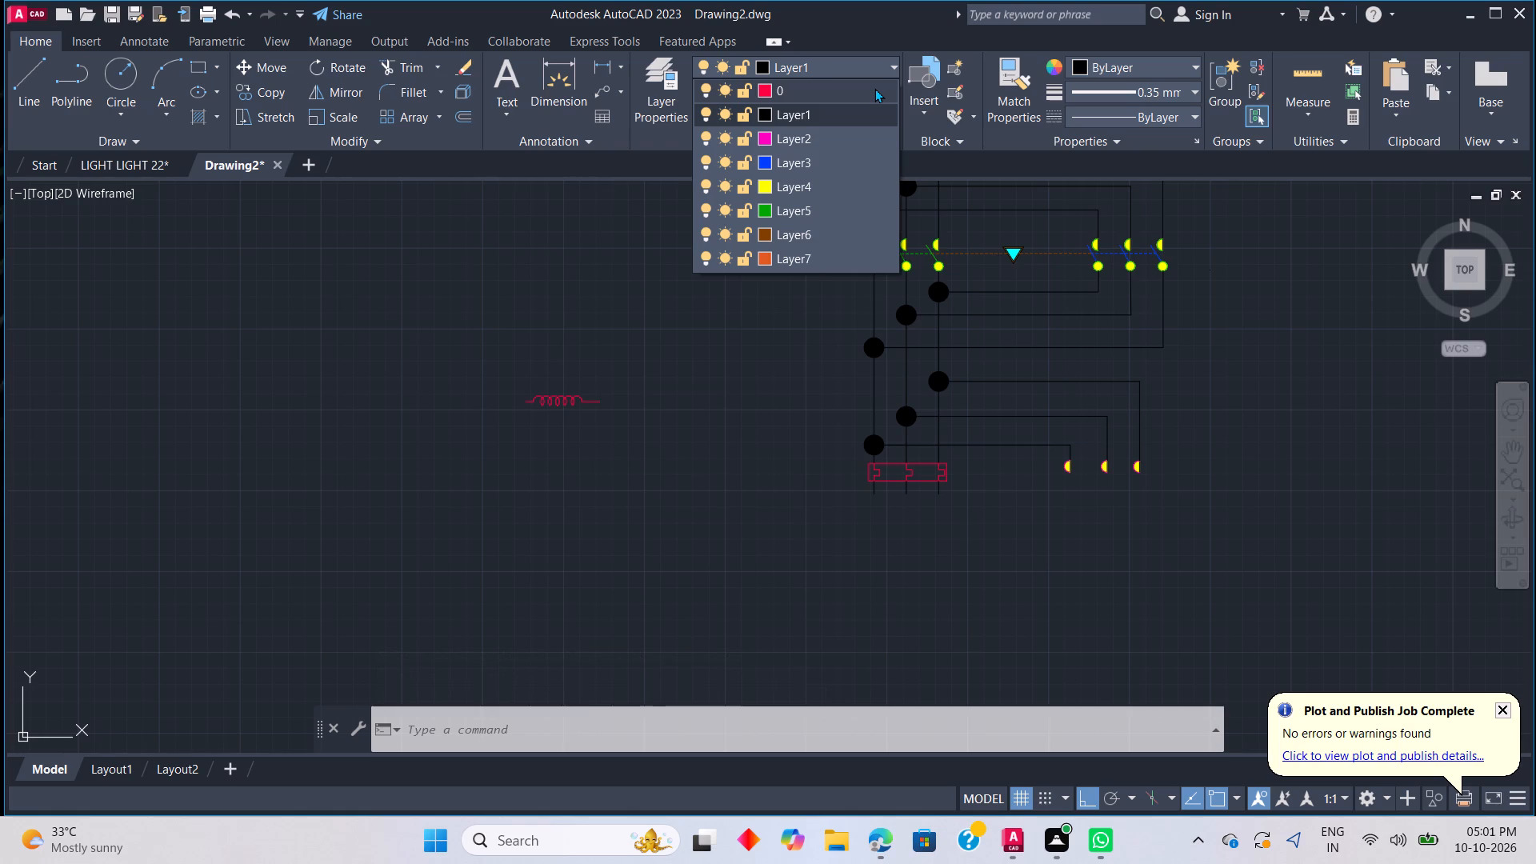
left_click(858, 158)
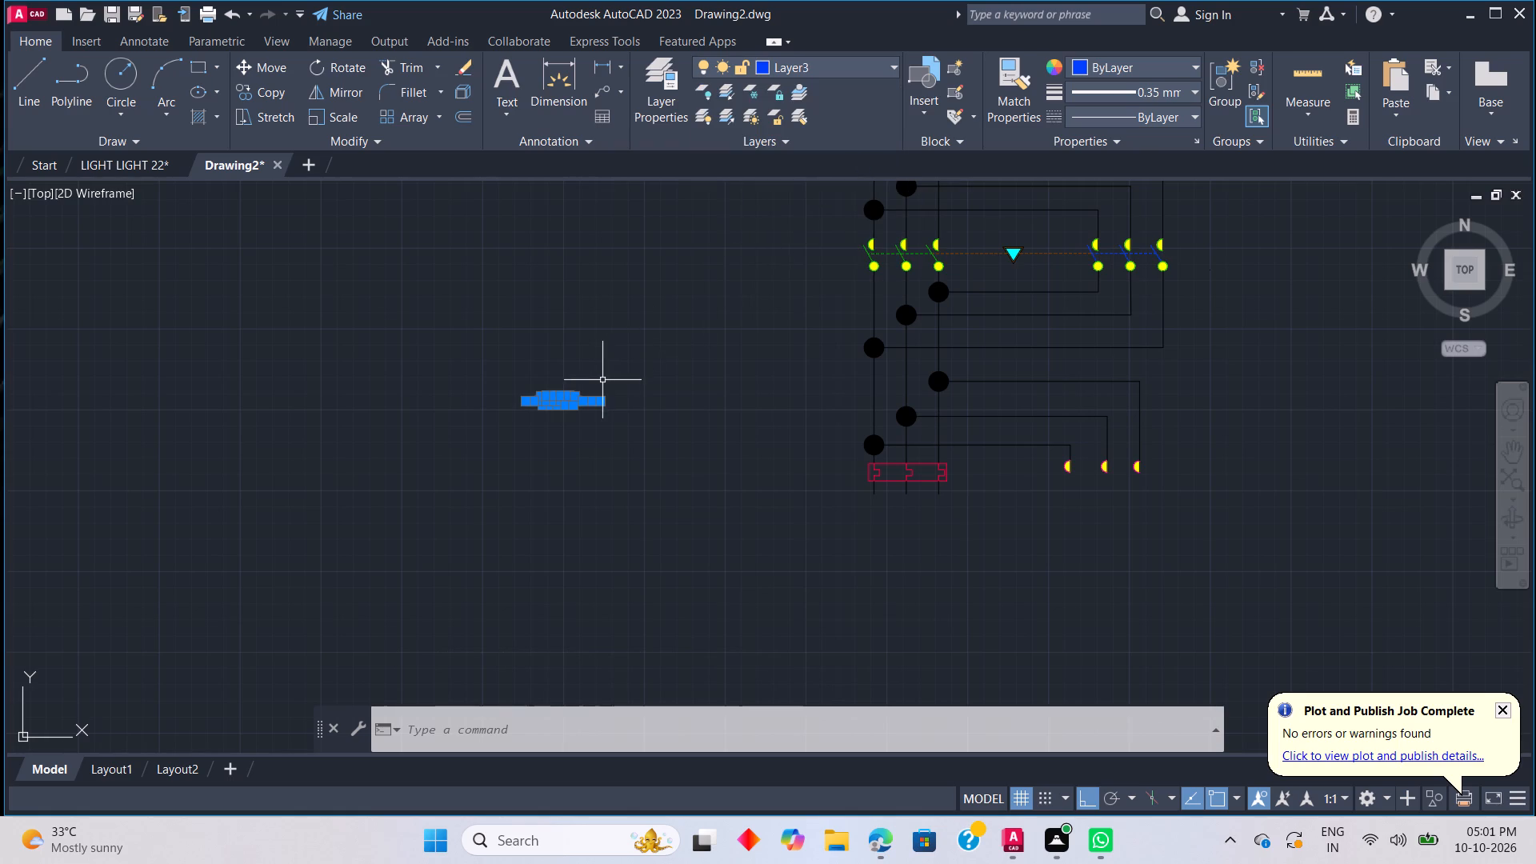
left_click(700, 394)
right_click(699, 388)
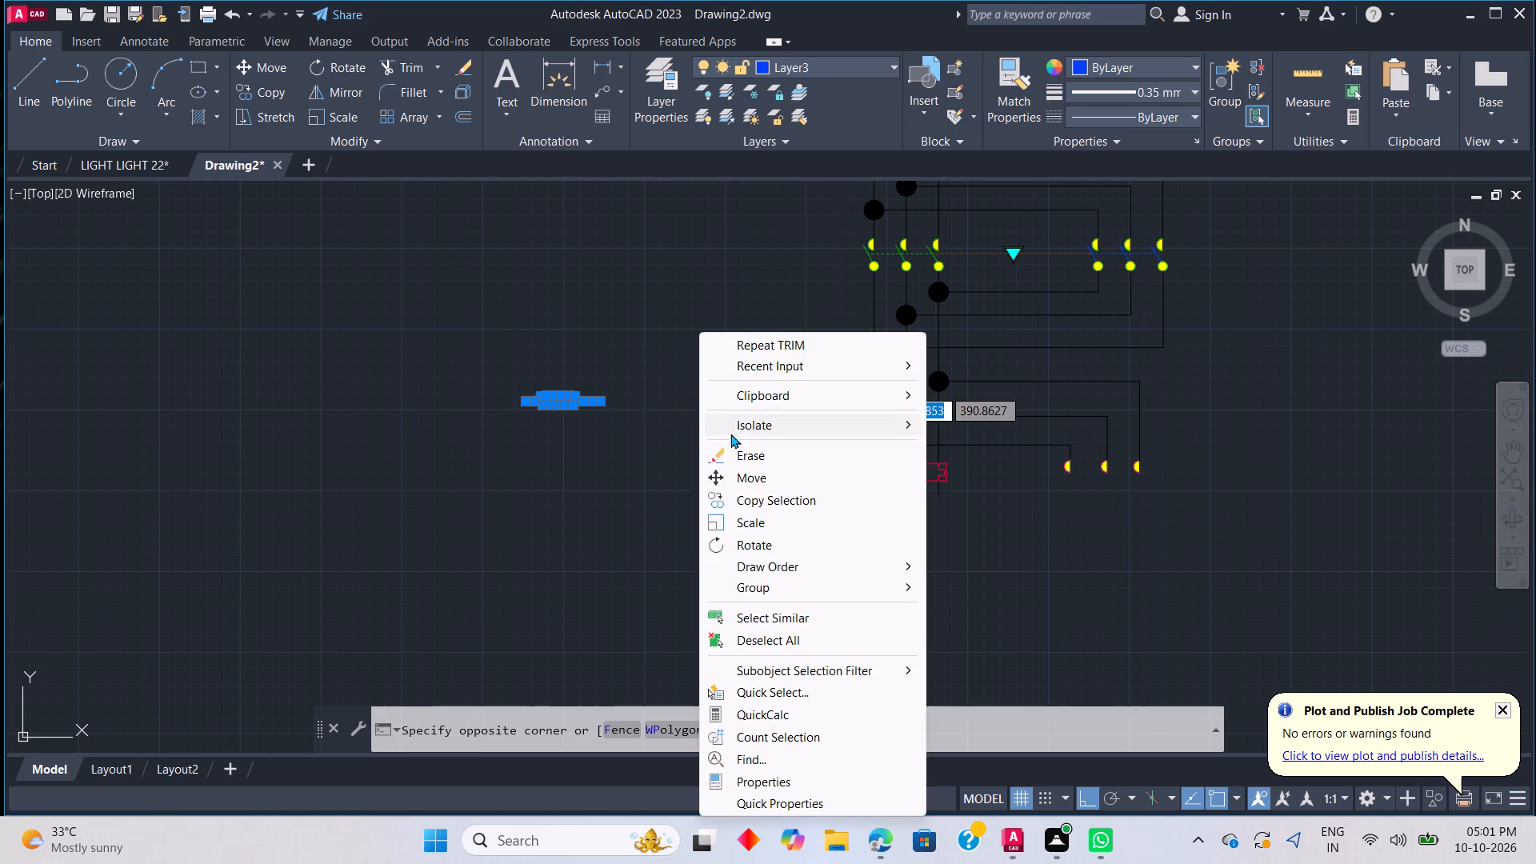
key("Escape")
key("Escape")
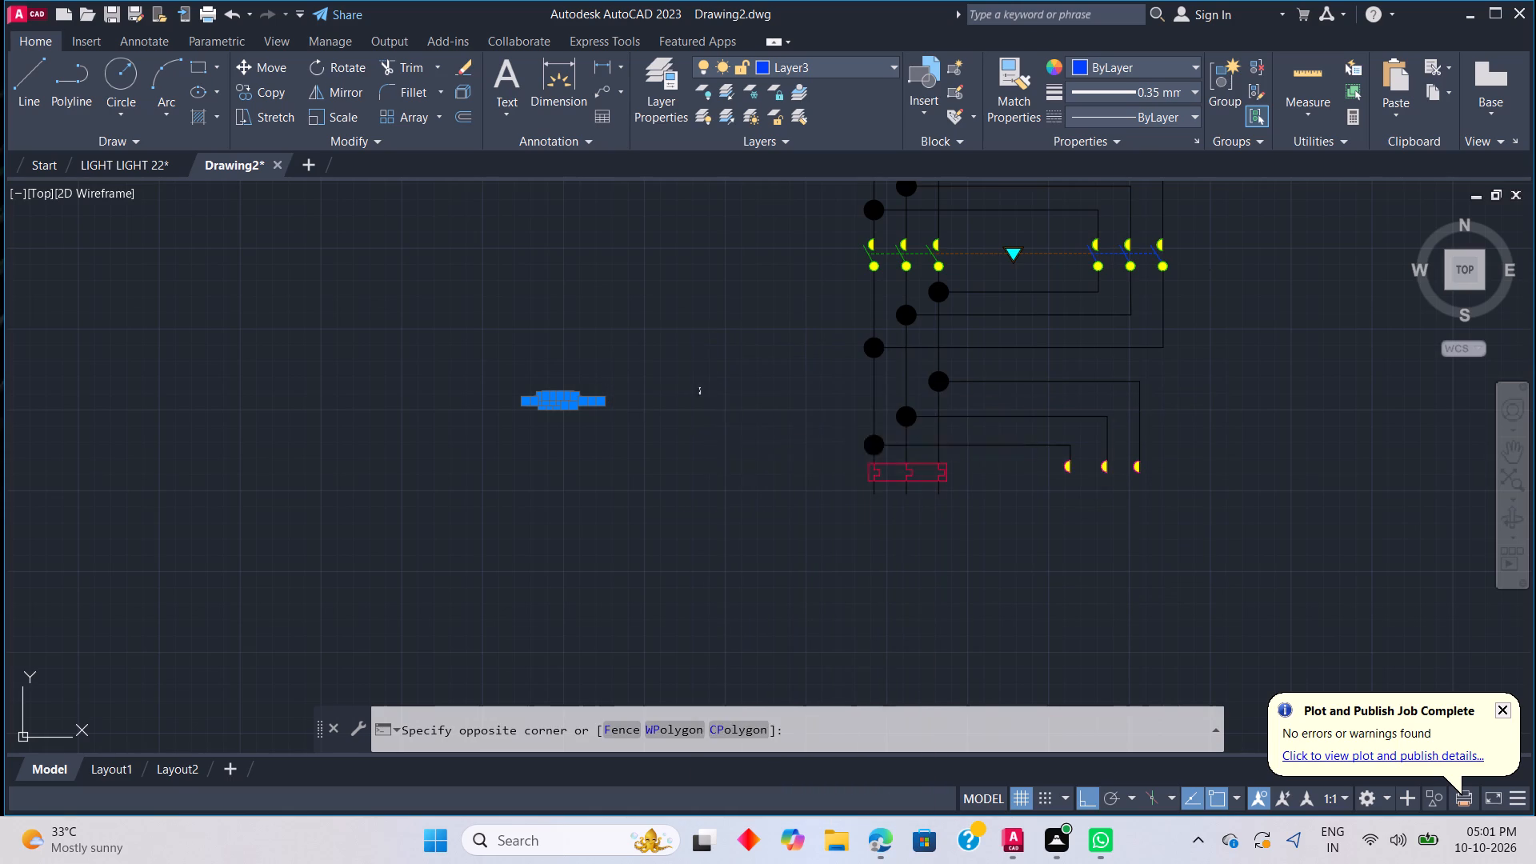
key("Escape")
key("Escape")
key("Escape")
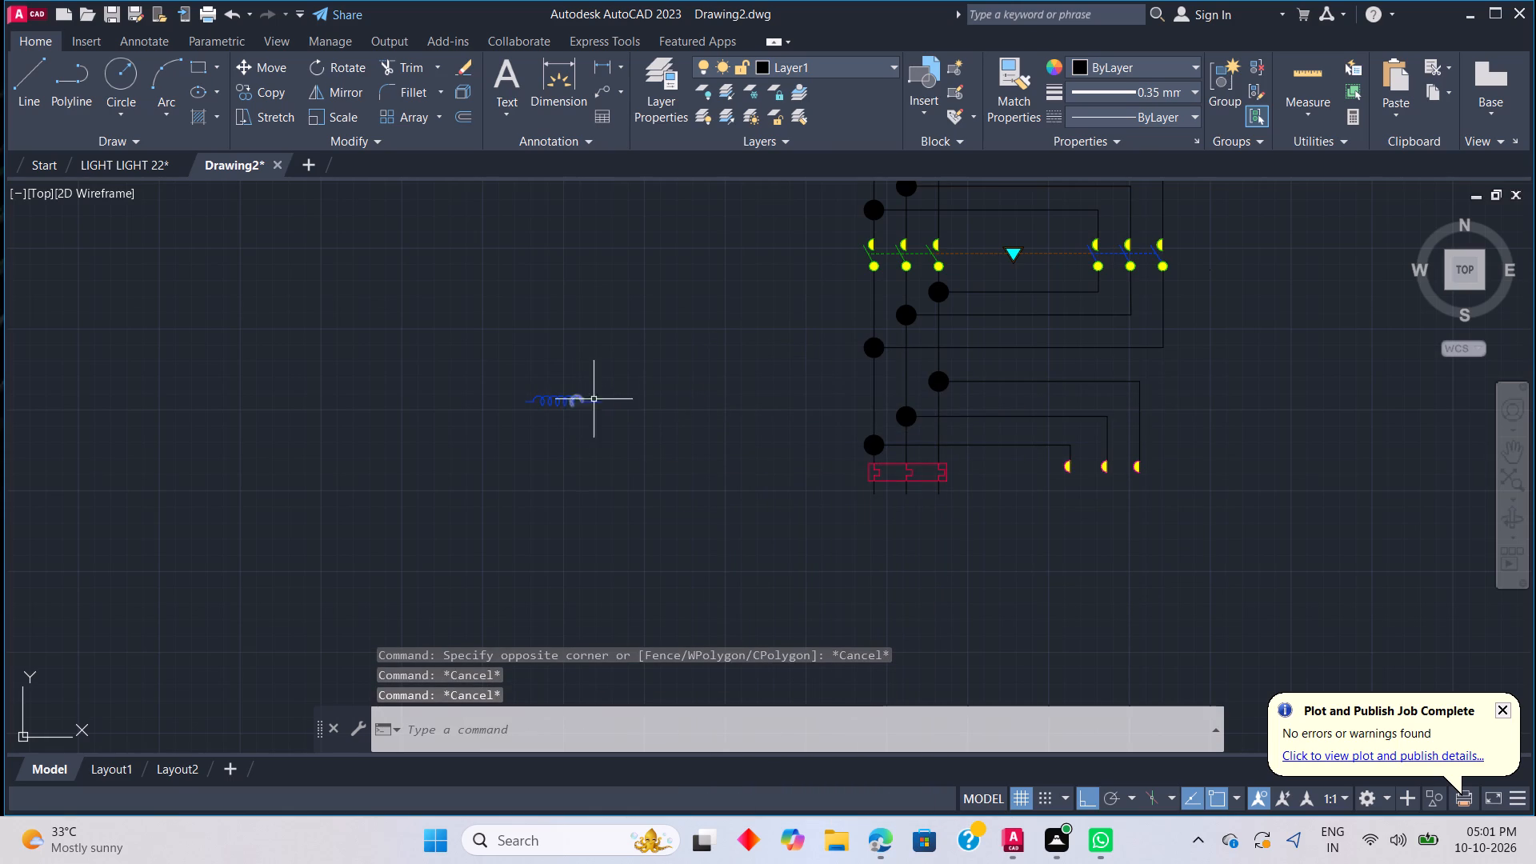
Copy the coil symbol twice straight upward, the first copy about 7.4 units above the original, to form a stack of three.
left_click(631, 406)
left_click(482, 394)
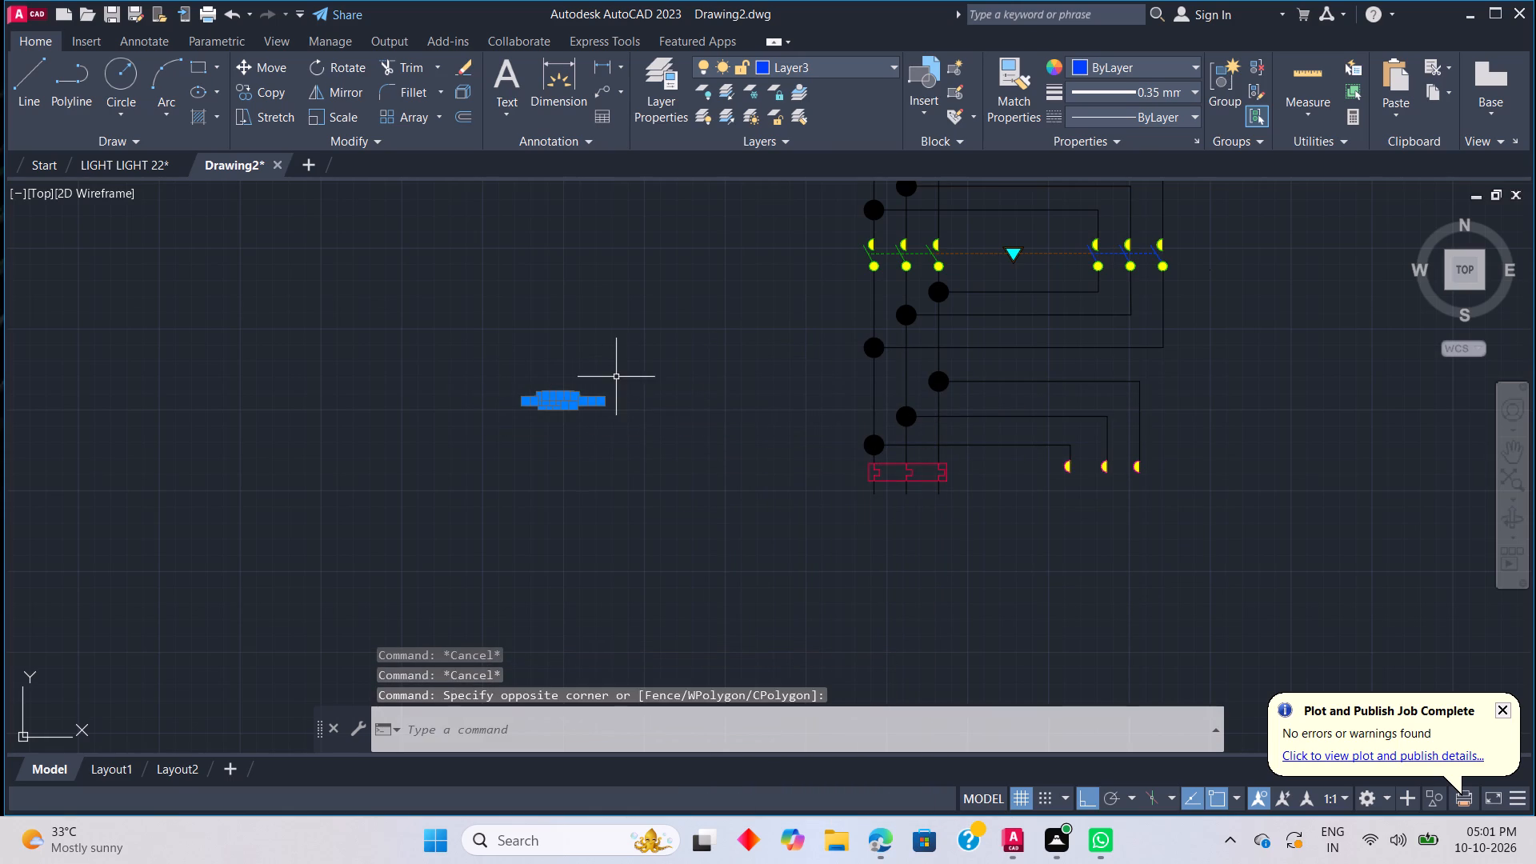
right_click(614, 392)
left_click(715, 503)
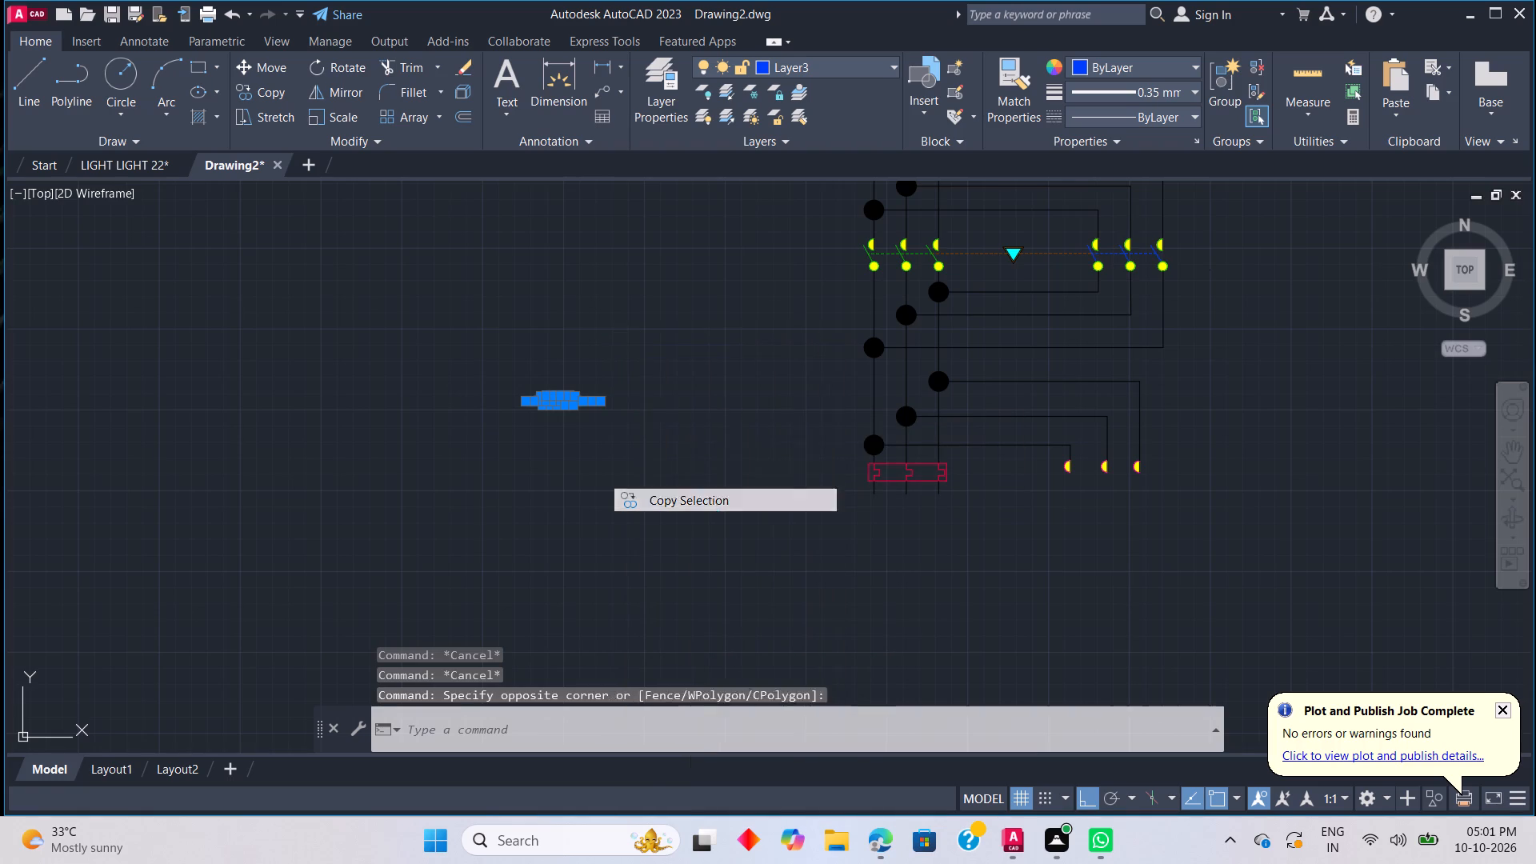
left_click(570, 396)
left_click(570, 358)
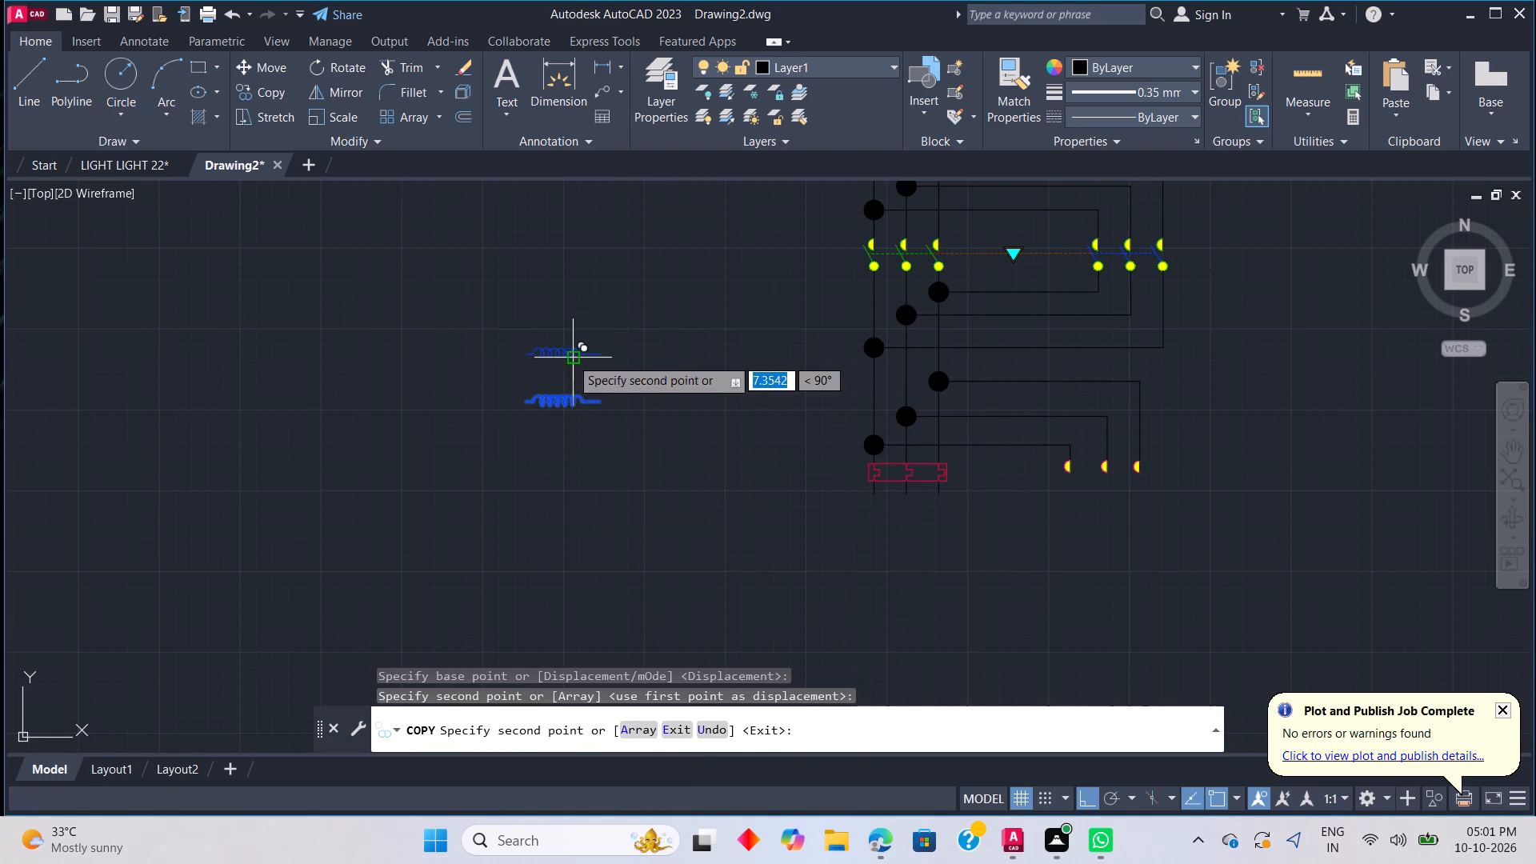
left_click(577, 305)
key("Escape")
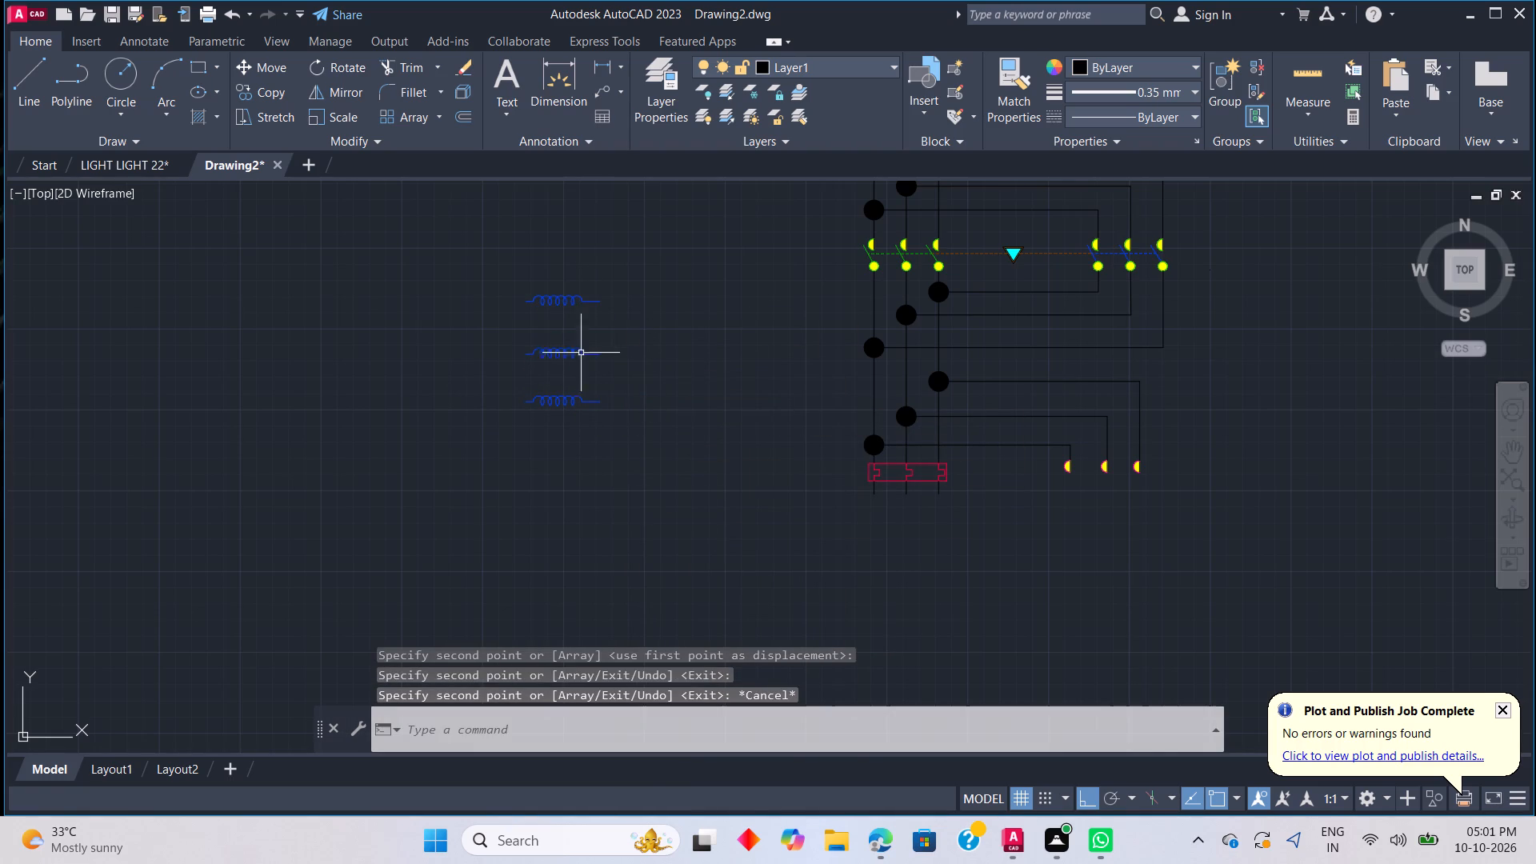
Move the middle coil symbol of the stack to layer 0.
left_click(666, 374)
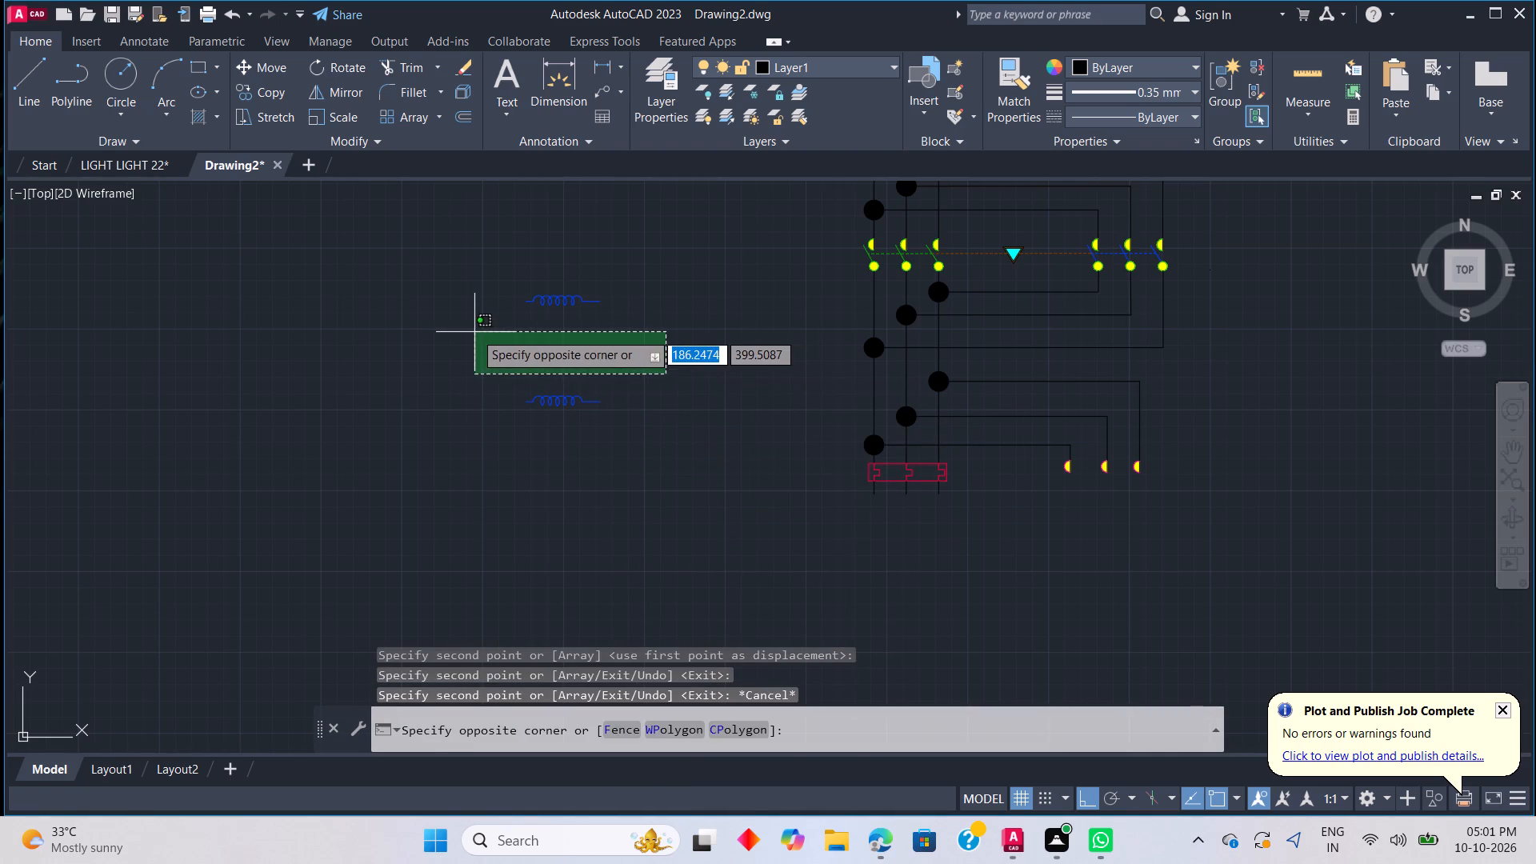
left_click(474, 332)
right_click(657, 374)
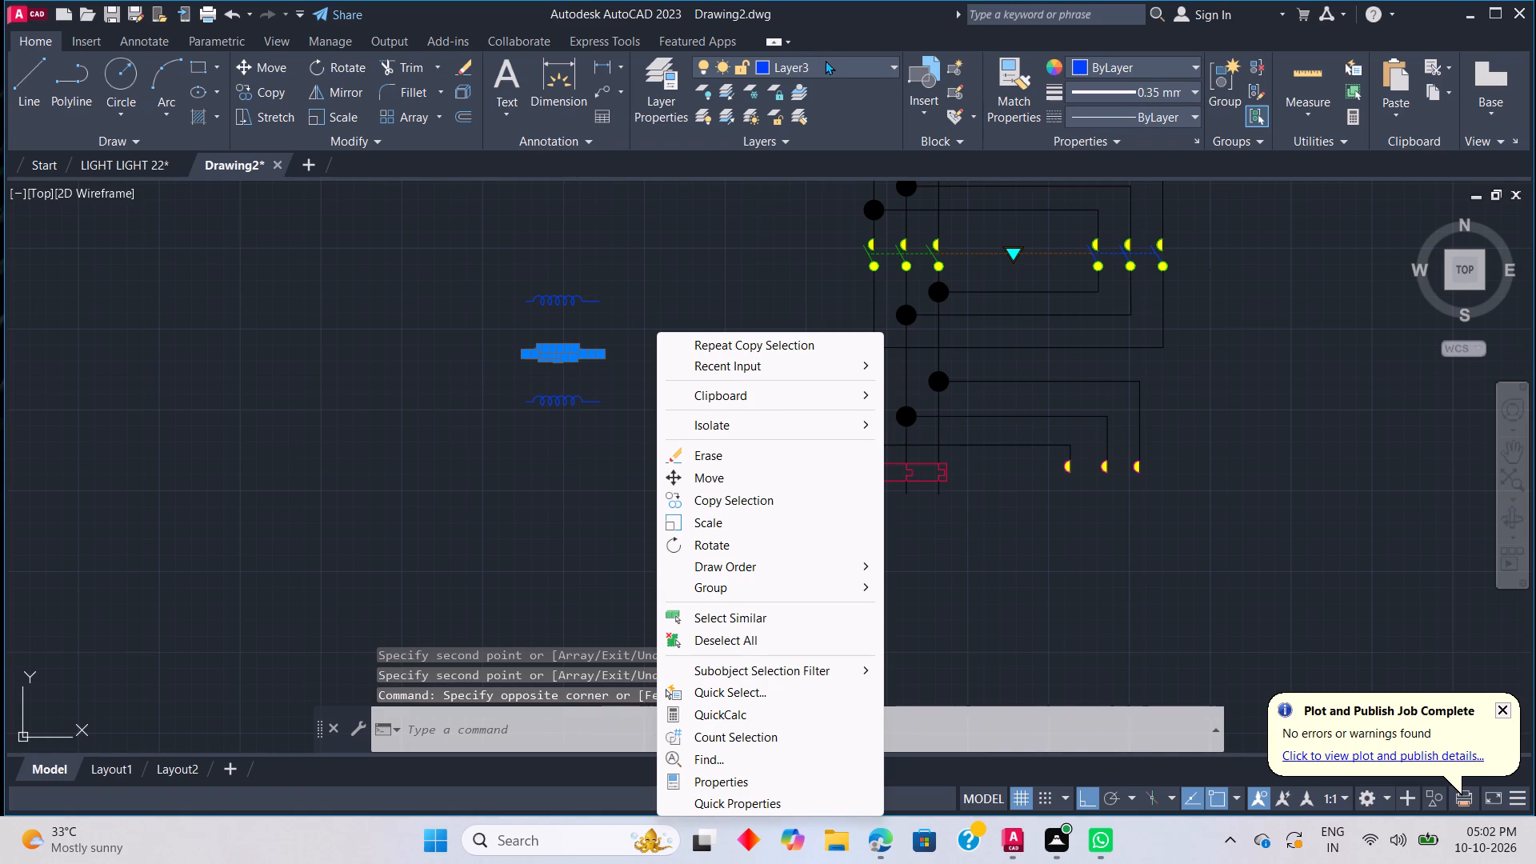
left_click(851, 76)
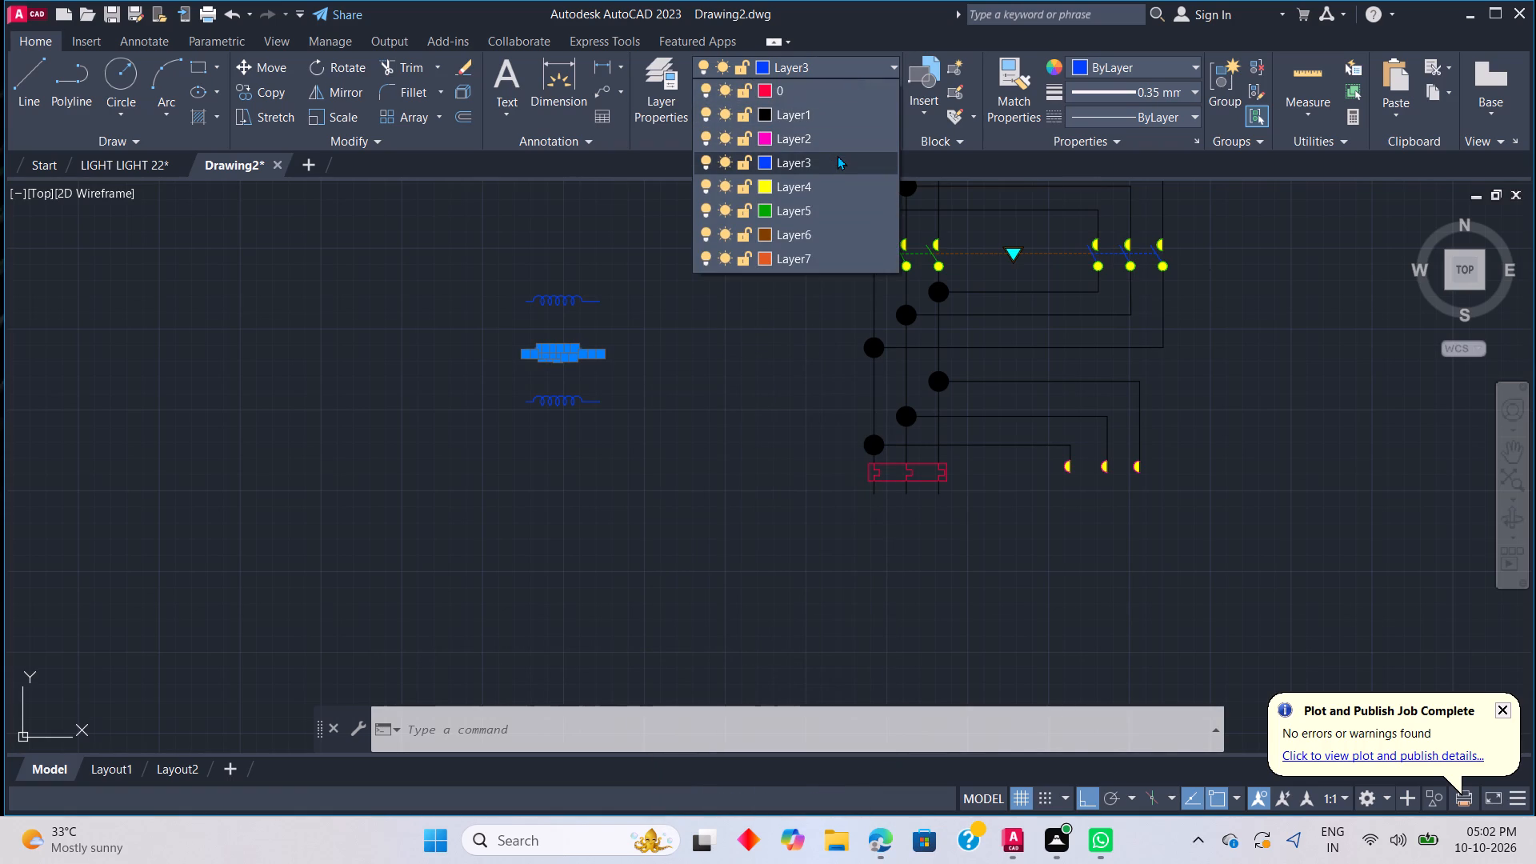
left_click(846, 95)
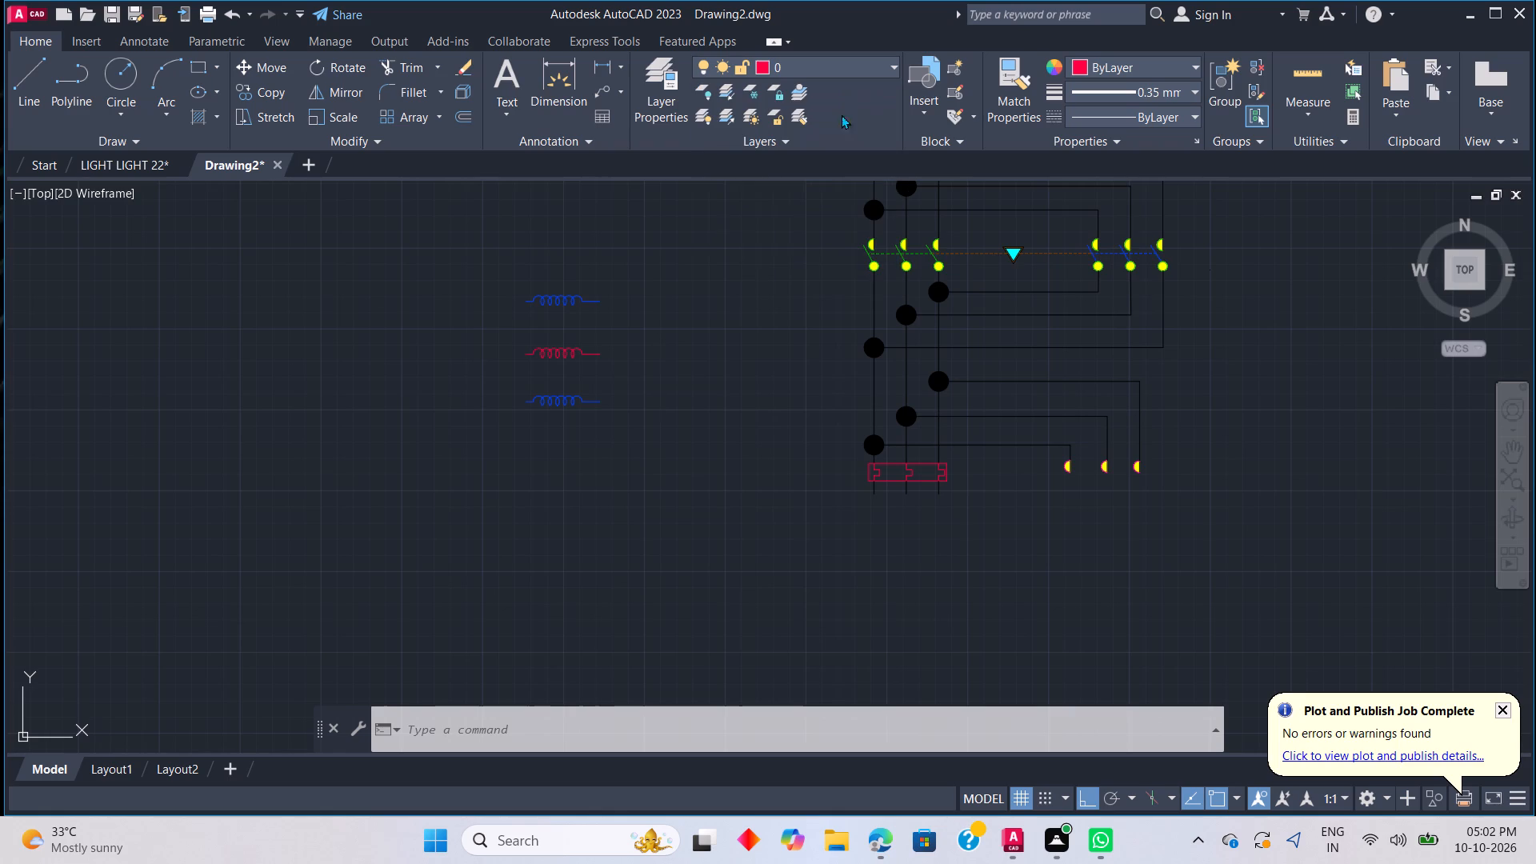
key("Escape")
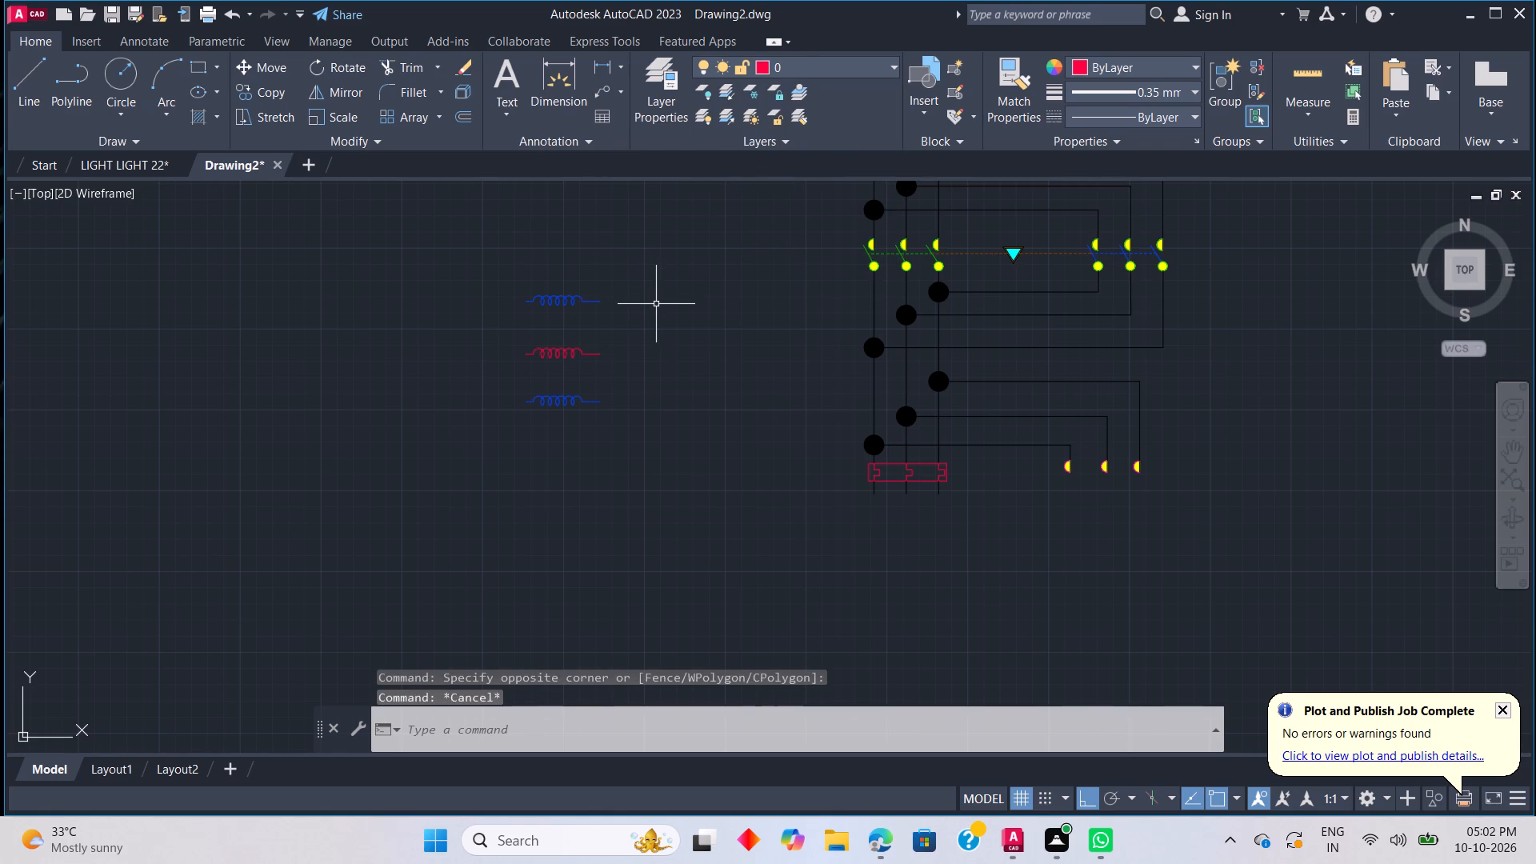
Move the uppermost coil symbol of the stack to Layer5.
left_click(653, 307)
left_click(534, 288)
key("Escape")
left_click_drag(650, 310, 638, 312)
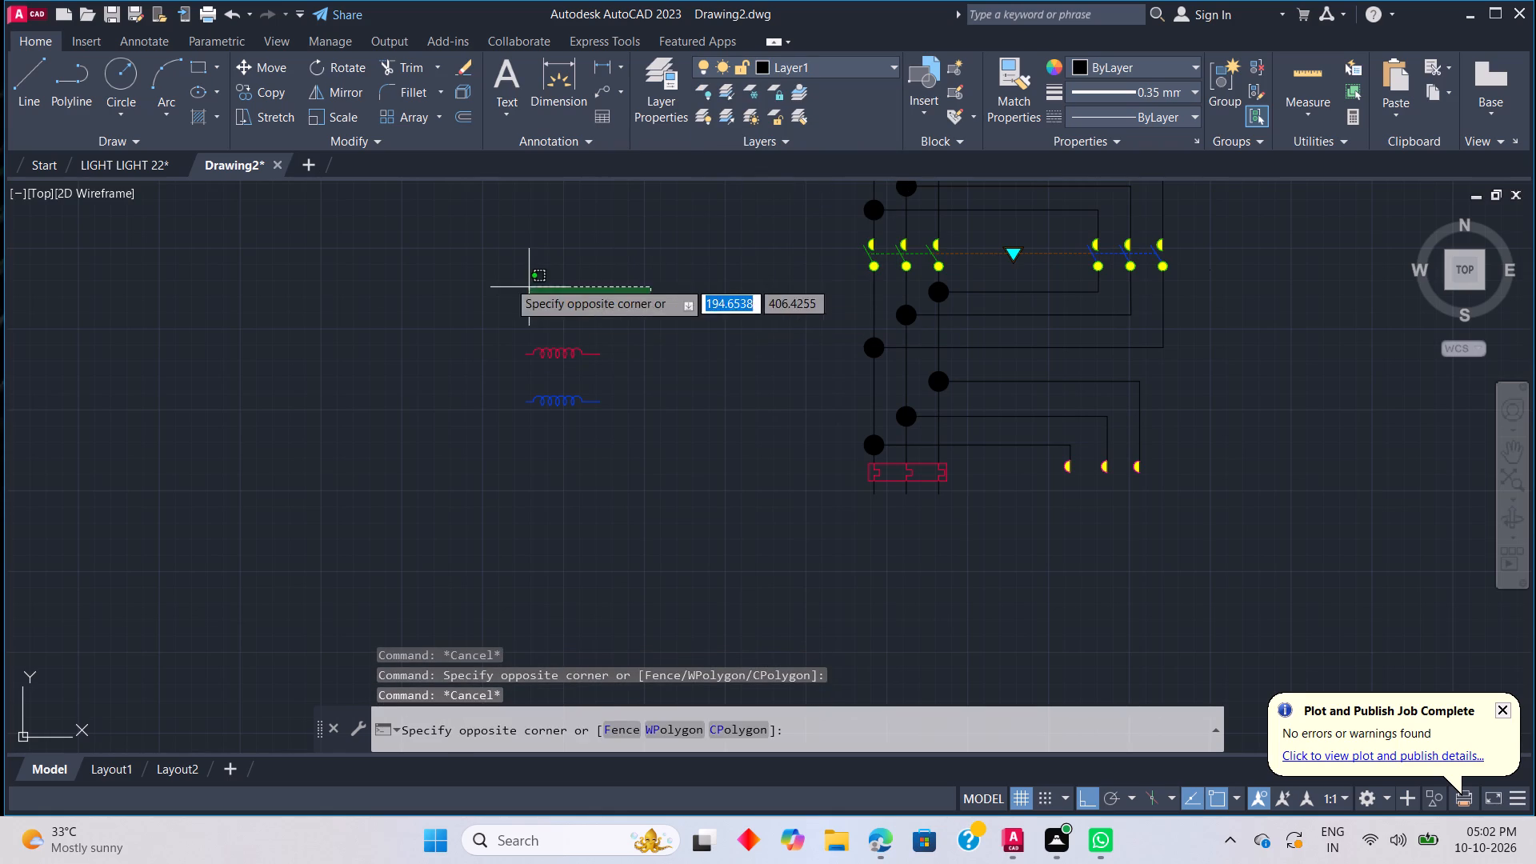
left_click(479, 274)
key("Escape")
left_click(616, 325)
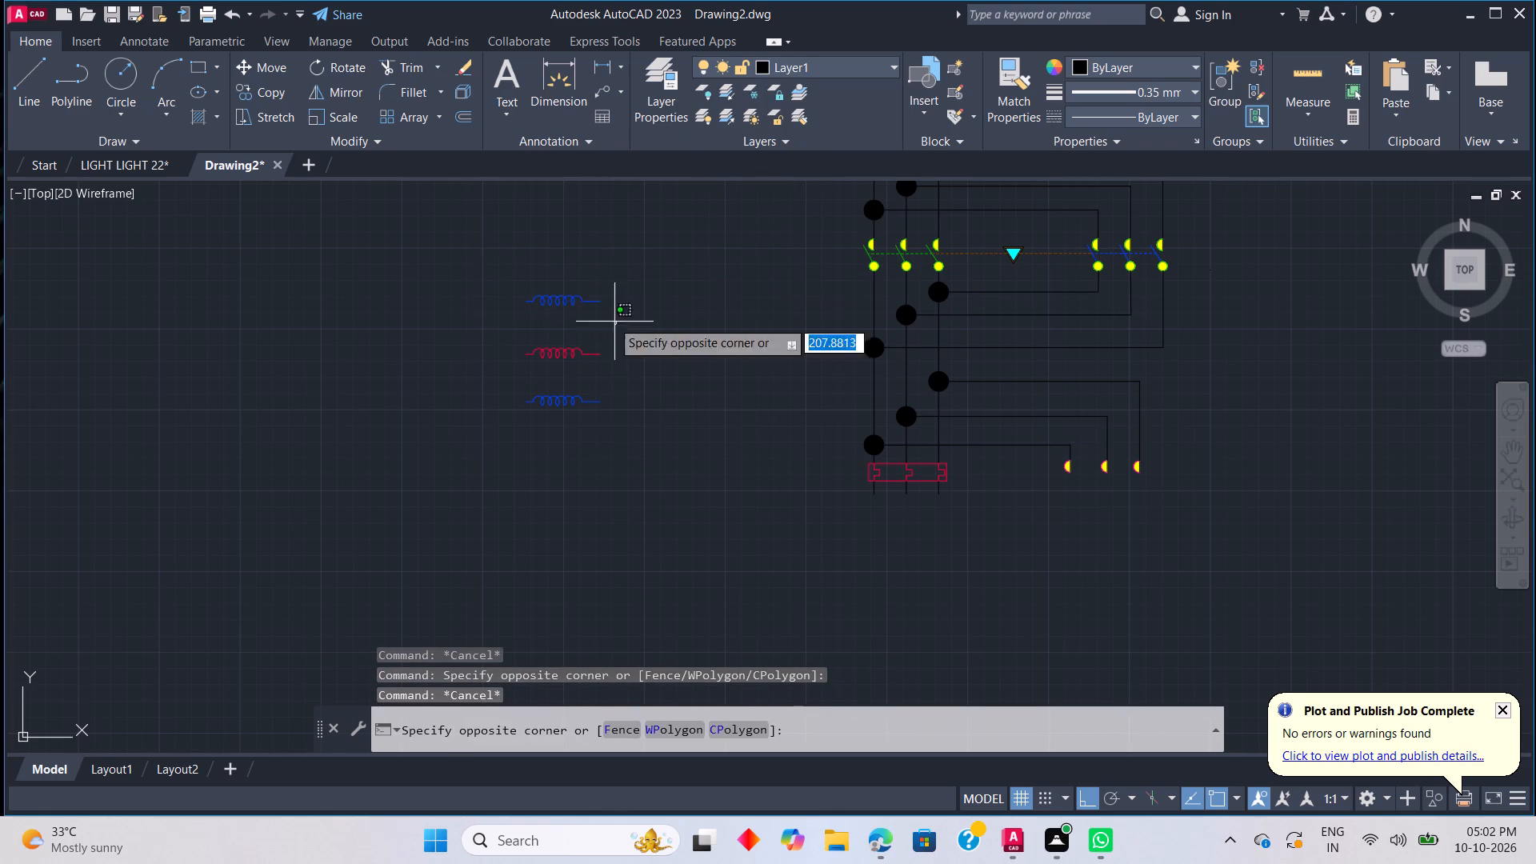
left_click(480, 272)
right_click(646, 305)
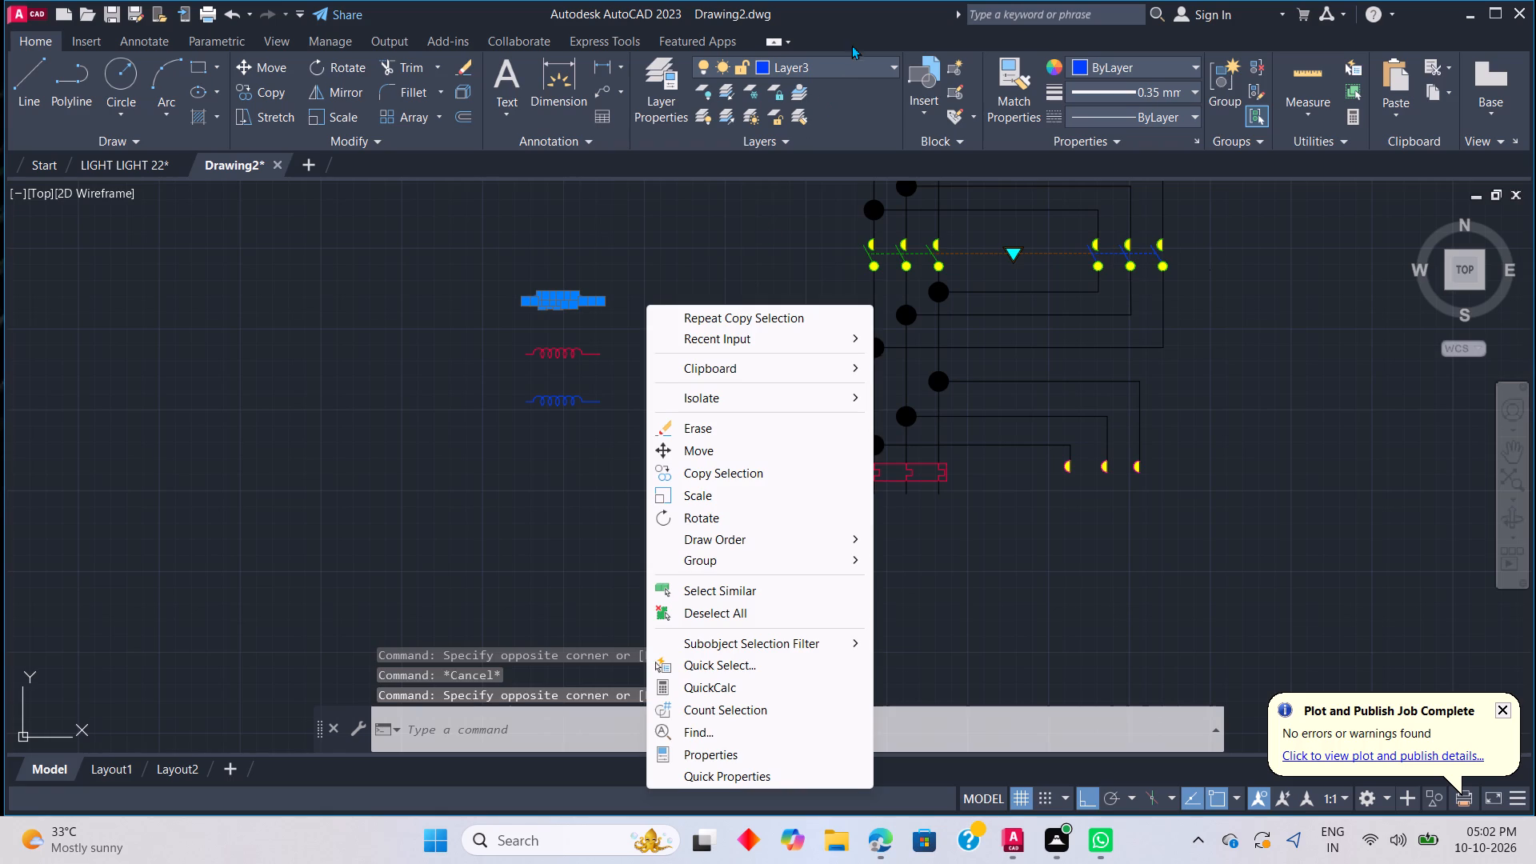
left_click(850, 66)
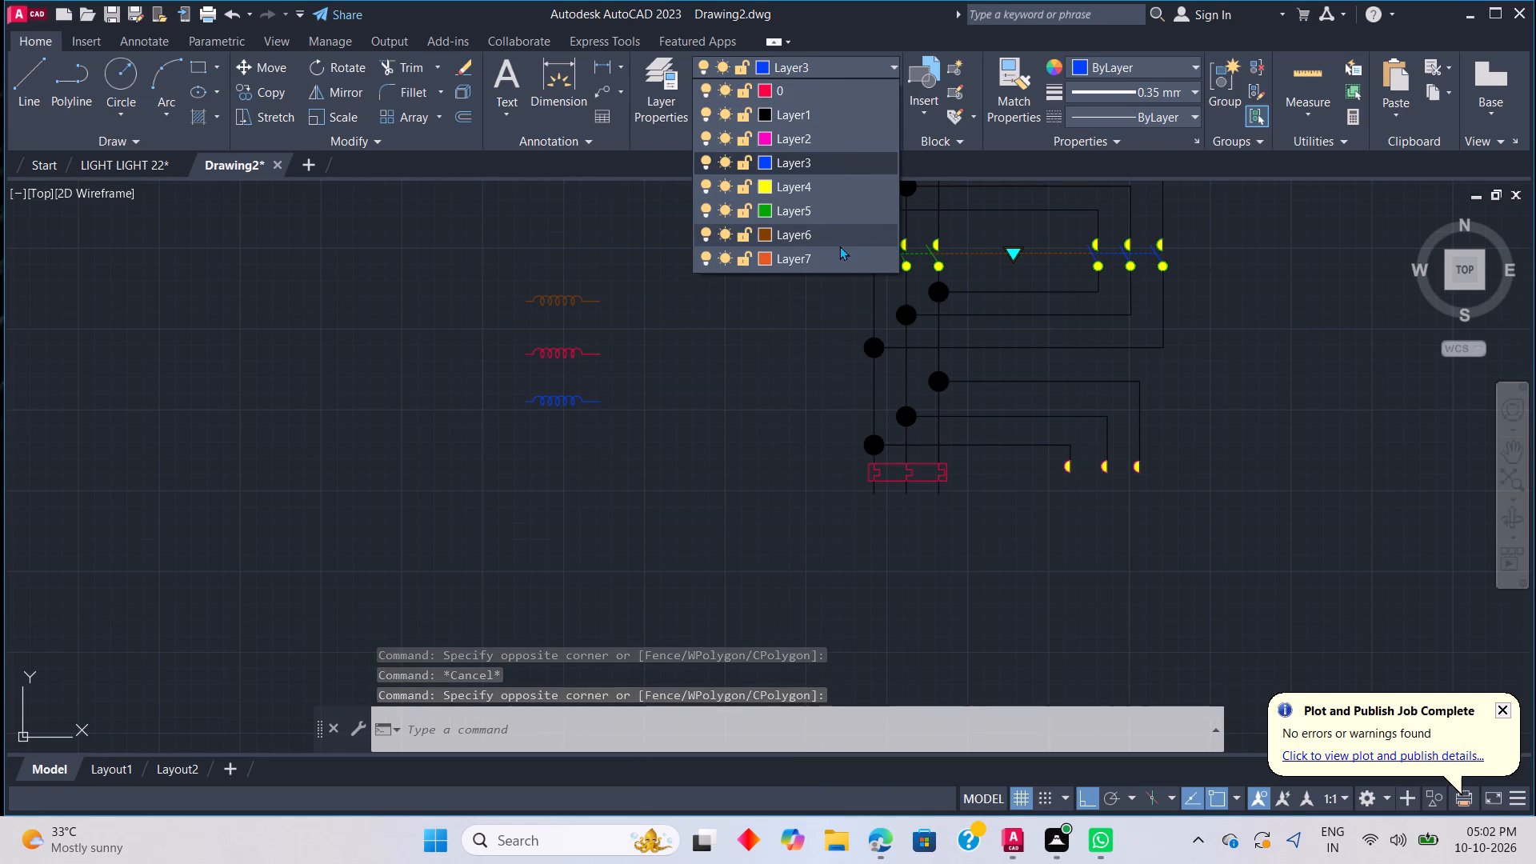
left_click(846, 215)
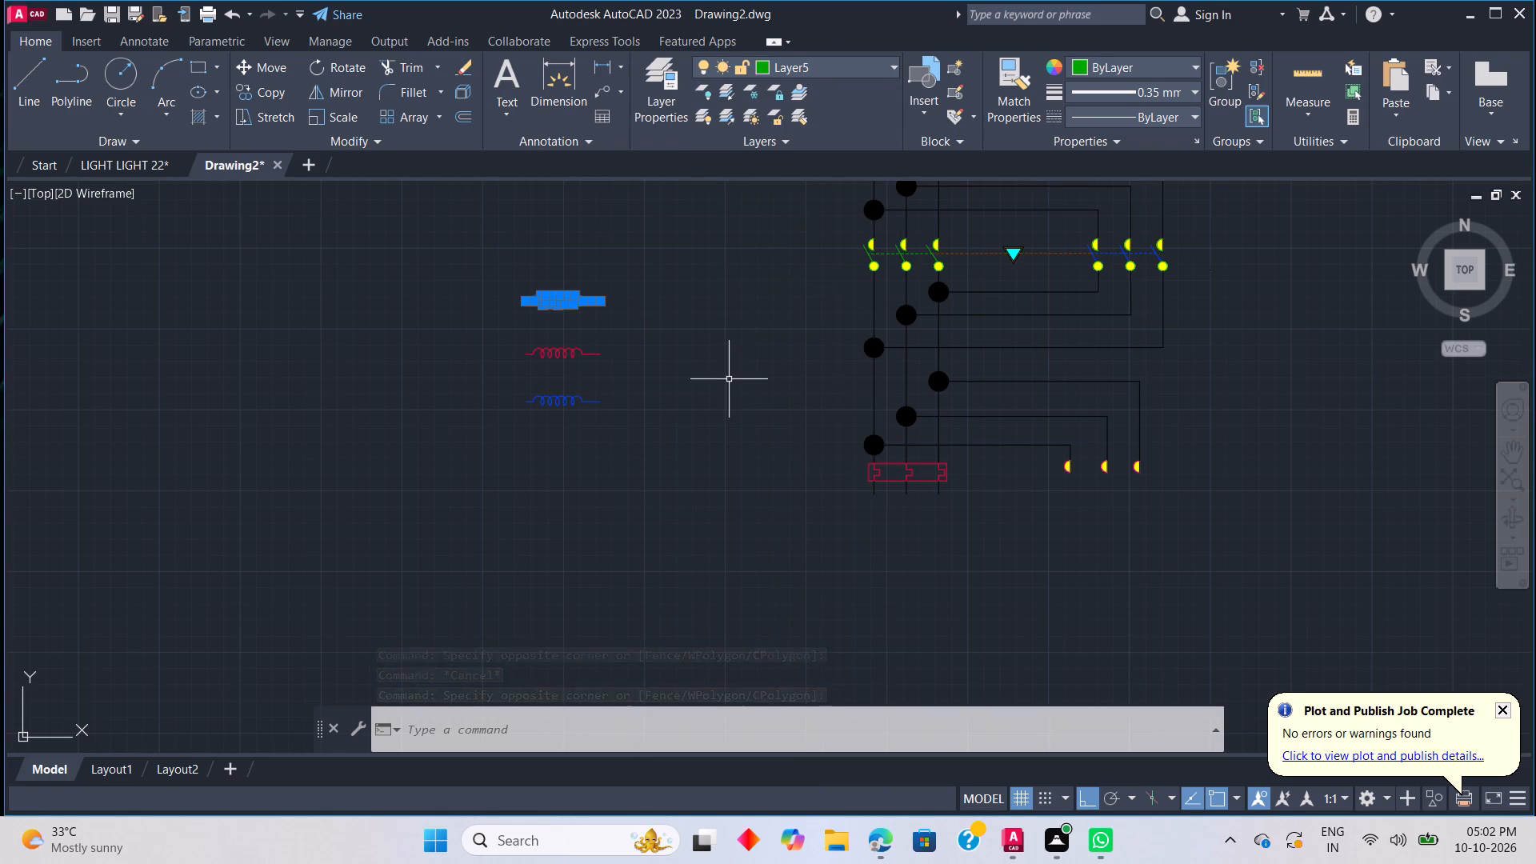
key("Escape")
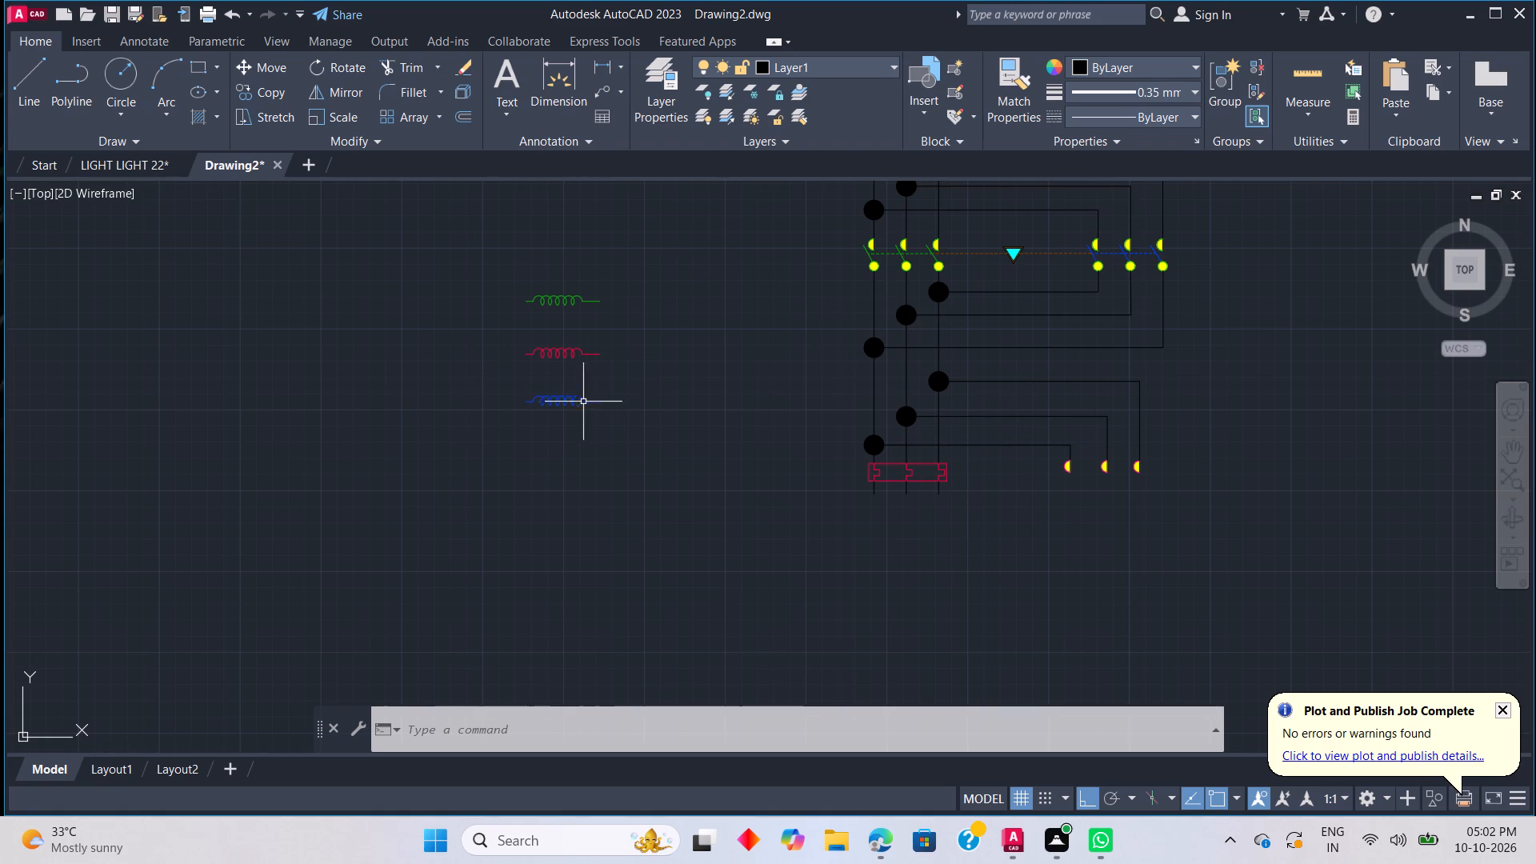
Rotate the lowest, blue coil about its right lead end with Ortho off, so it slopes diagonally down to the right.
left_click(635, 422)
left_click(490, 390)
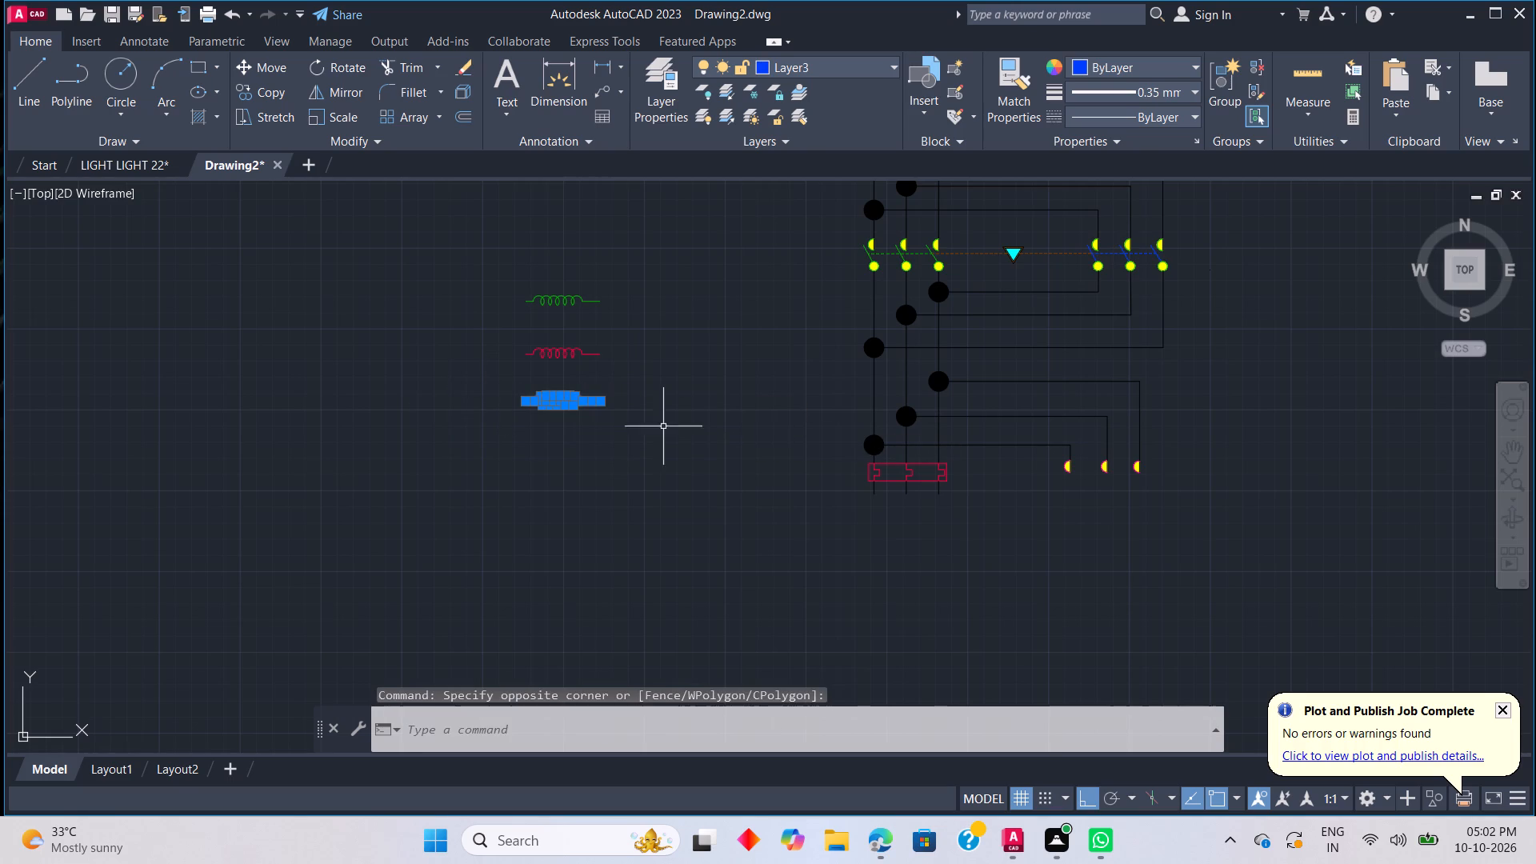
right_click(703, 446)
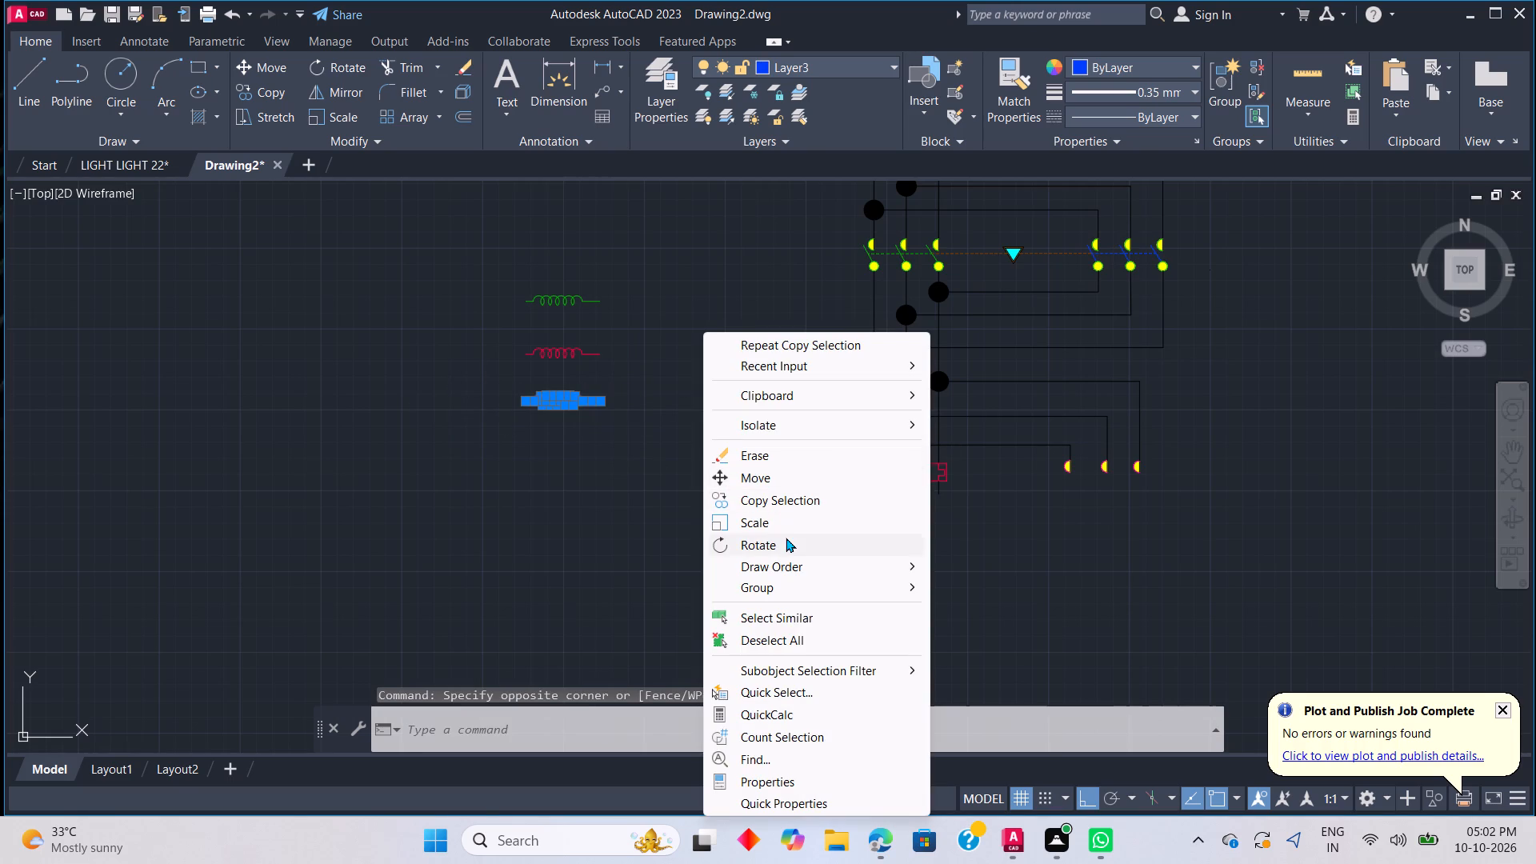
left_click(782, 547)
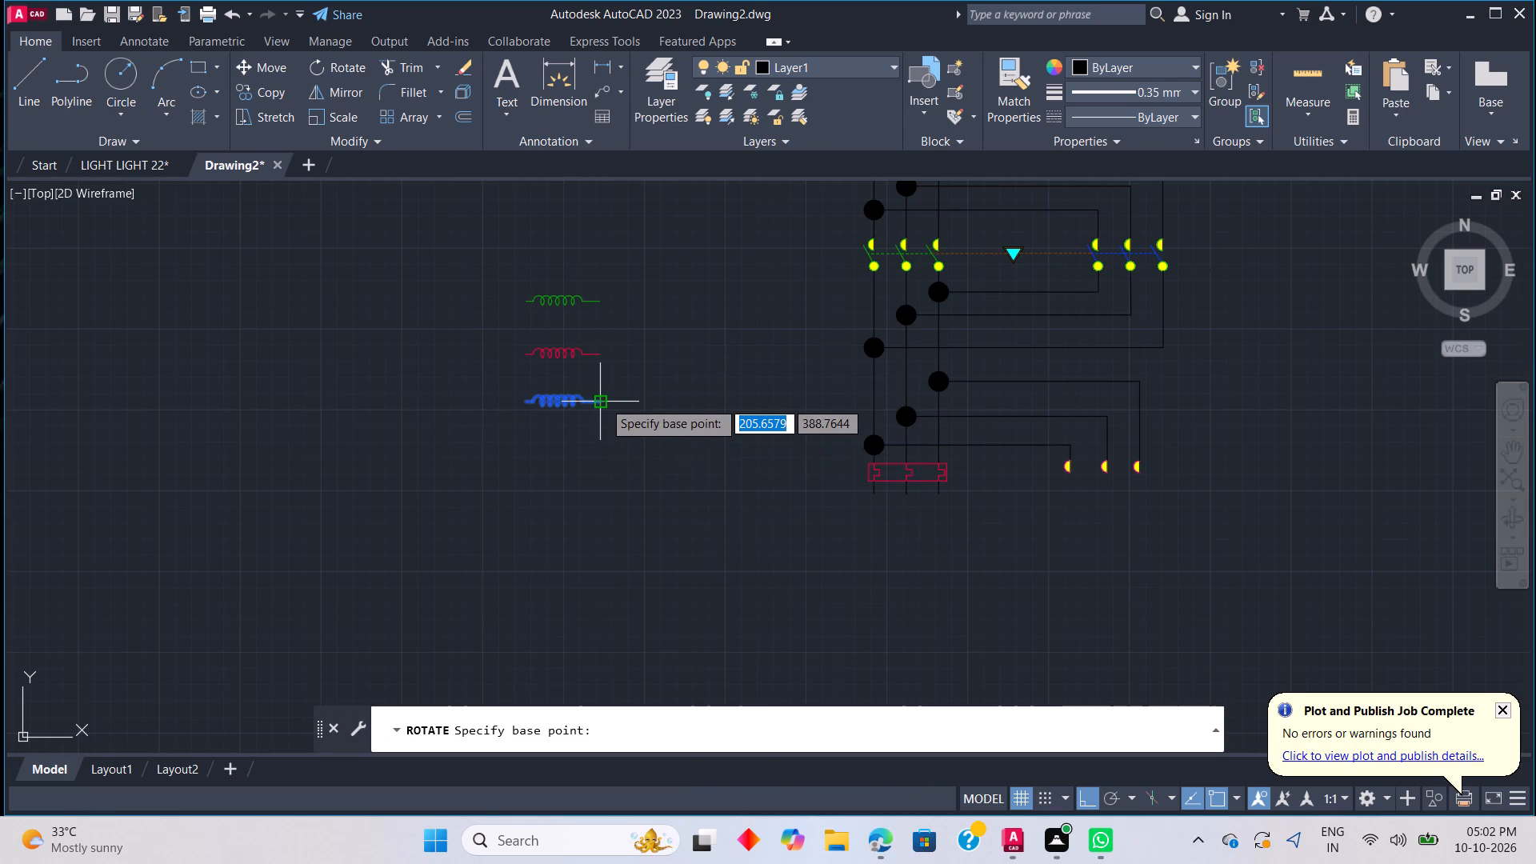
left_click(603, 401)
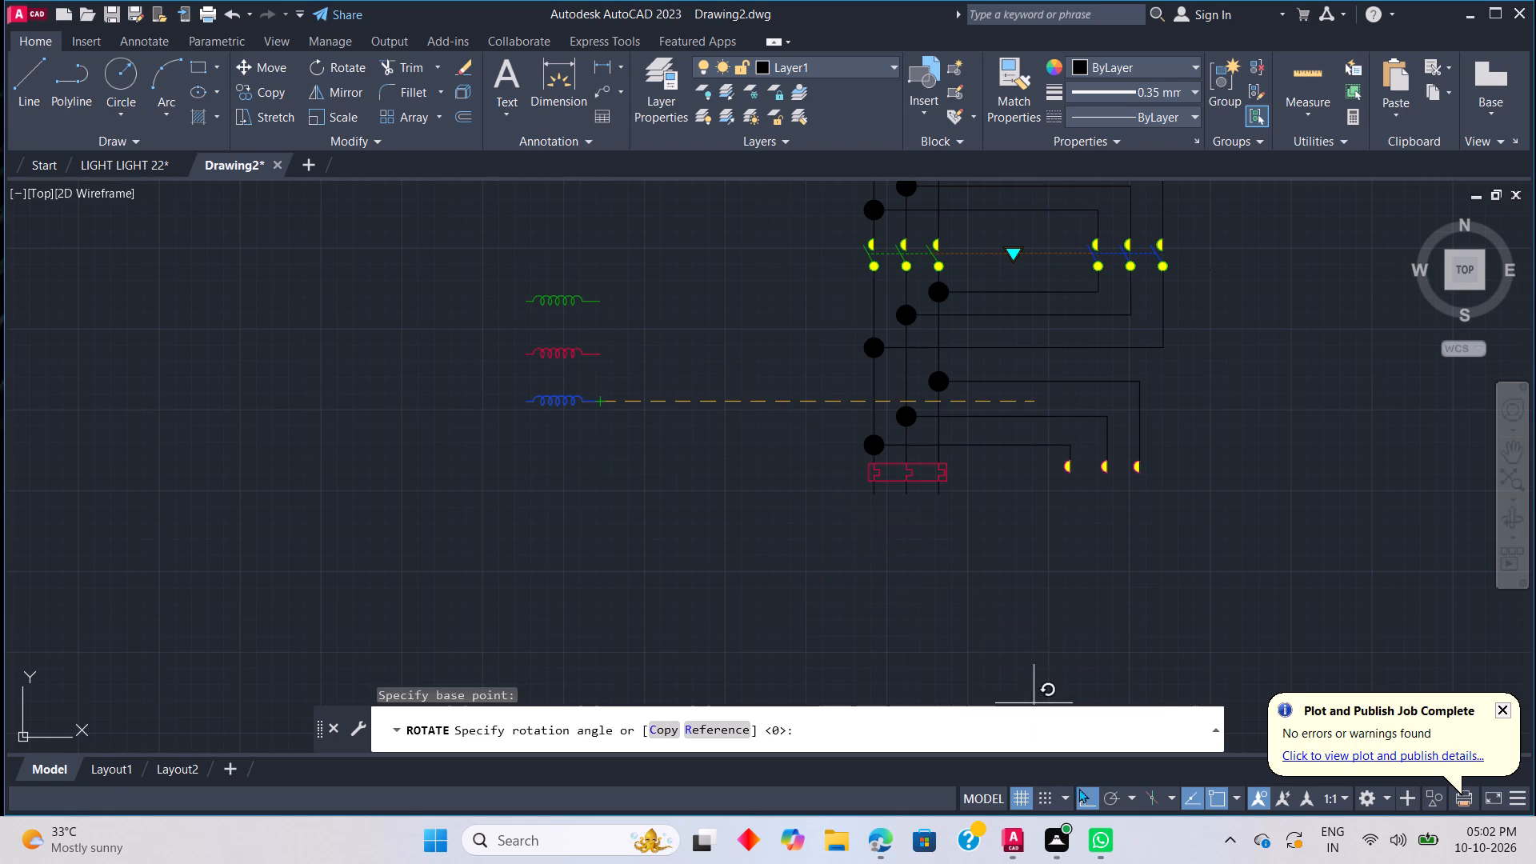
left_click_drag(1081, 792, 1064, 768)
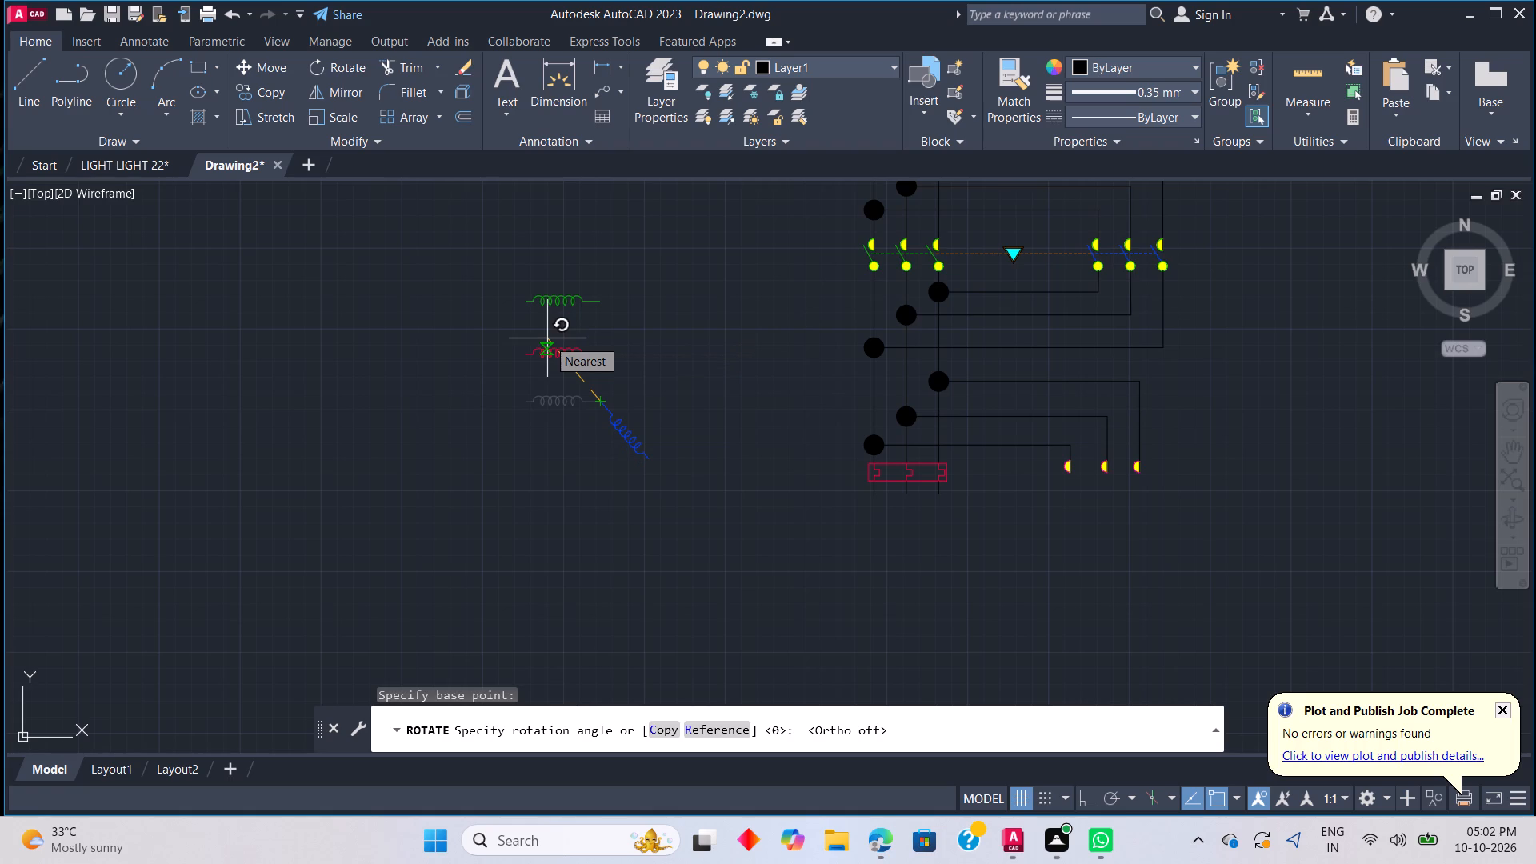
left_click(547, 338)
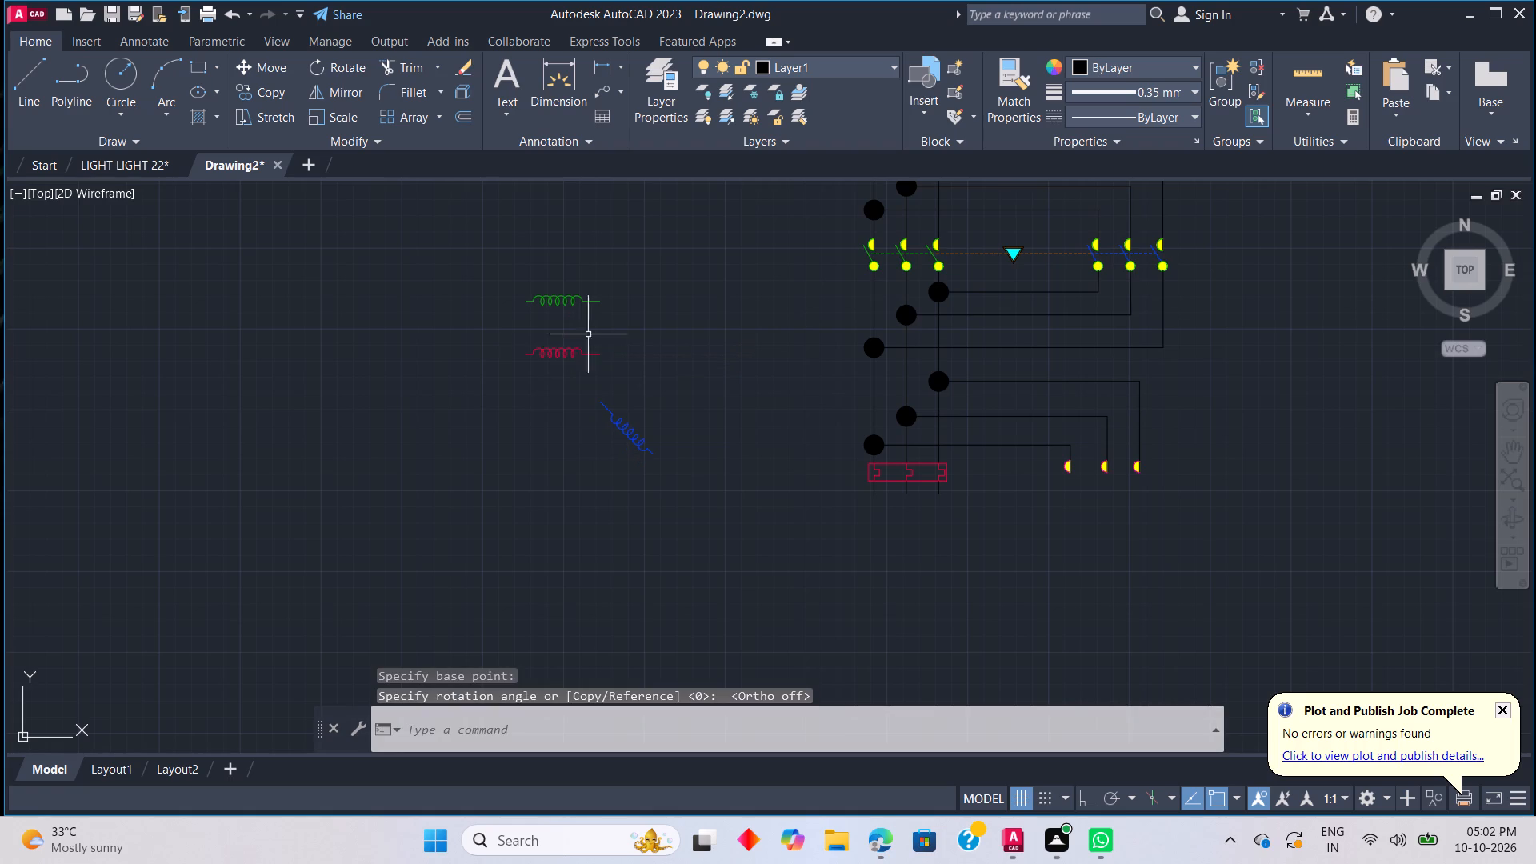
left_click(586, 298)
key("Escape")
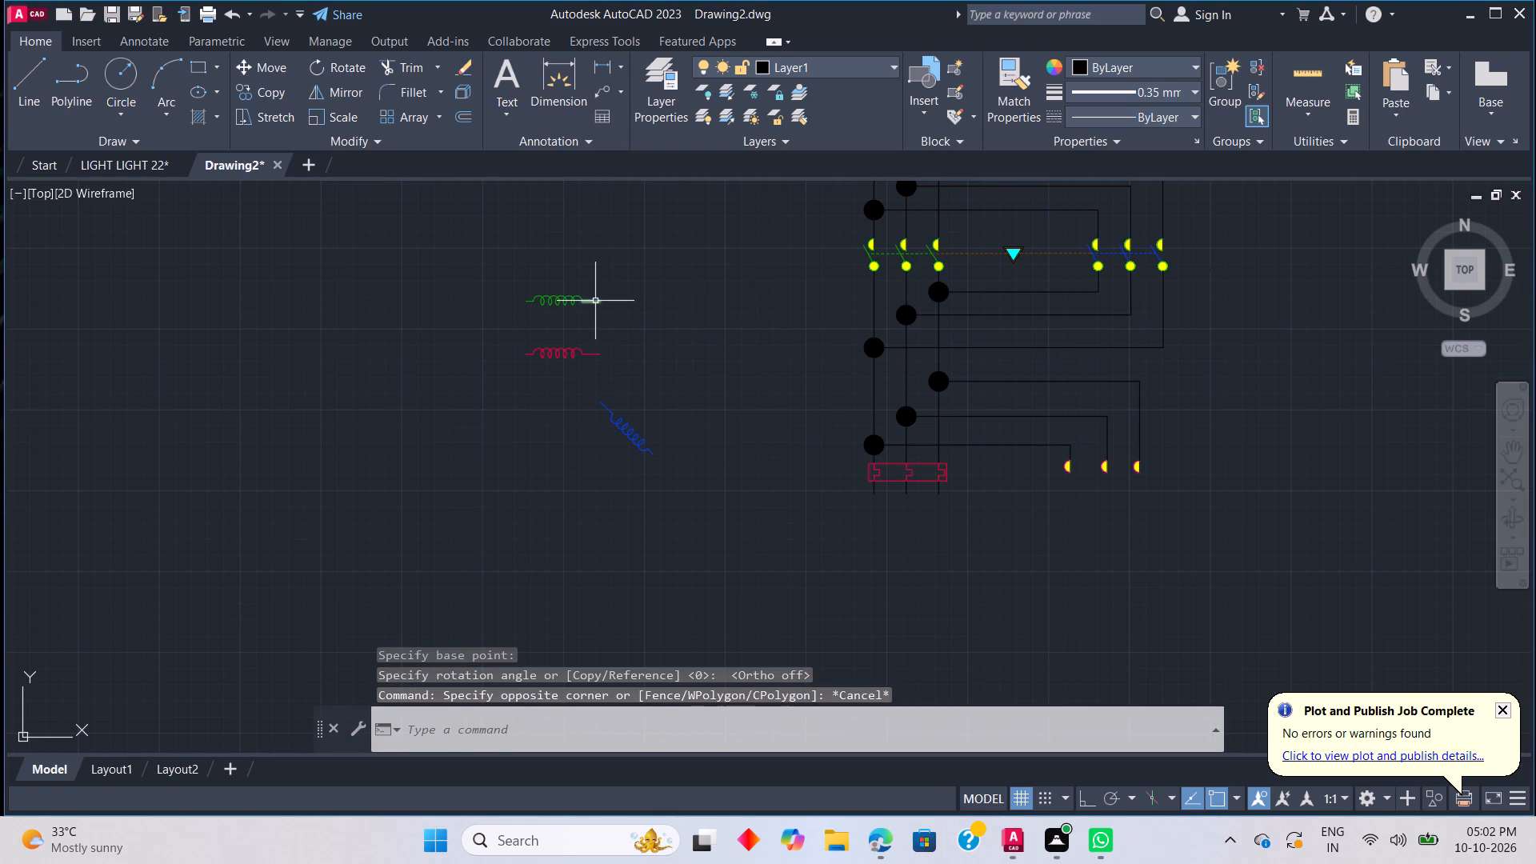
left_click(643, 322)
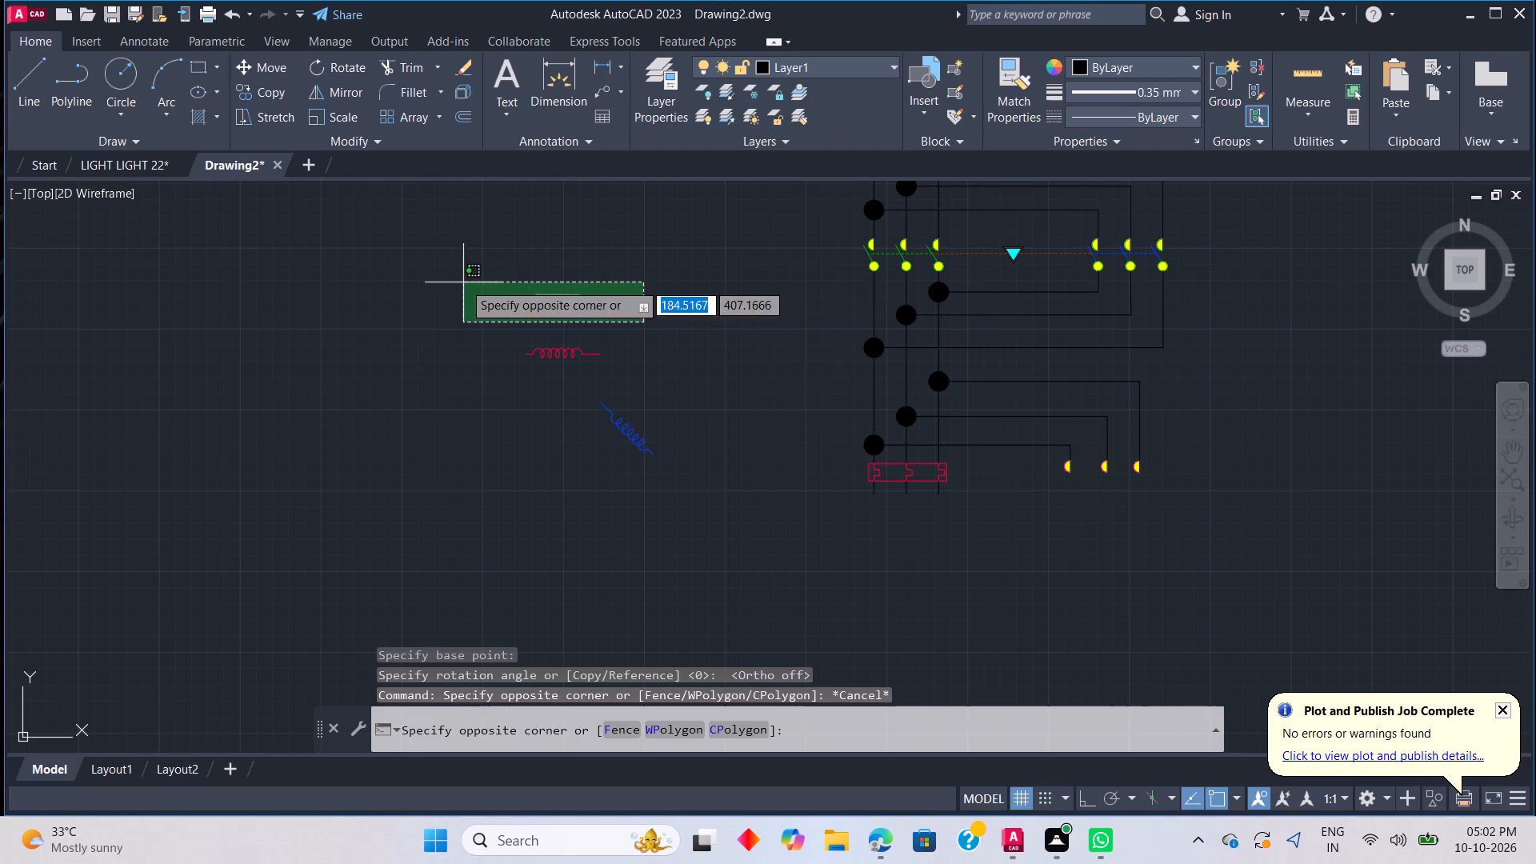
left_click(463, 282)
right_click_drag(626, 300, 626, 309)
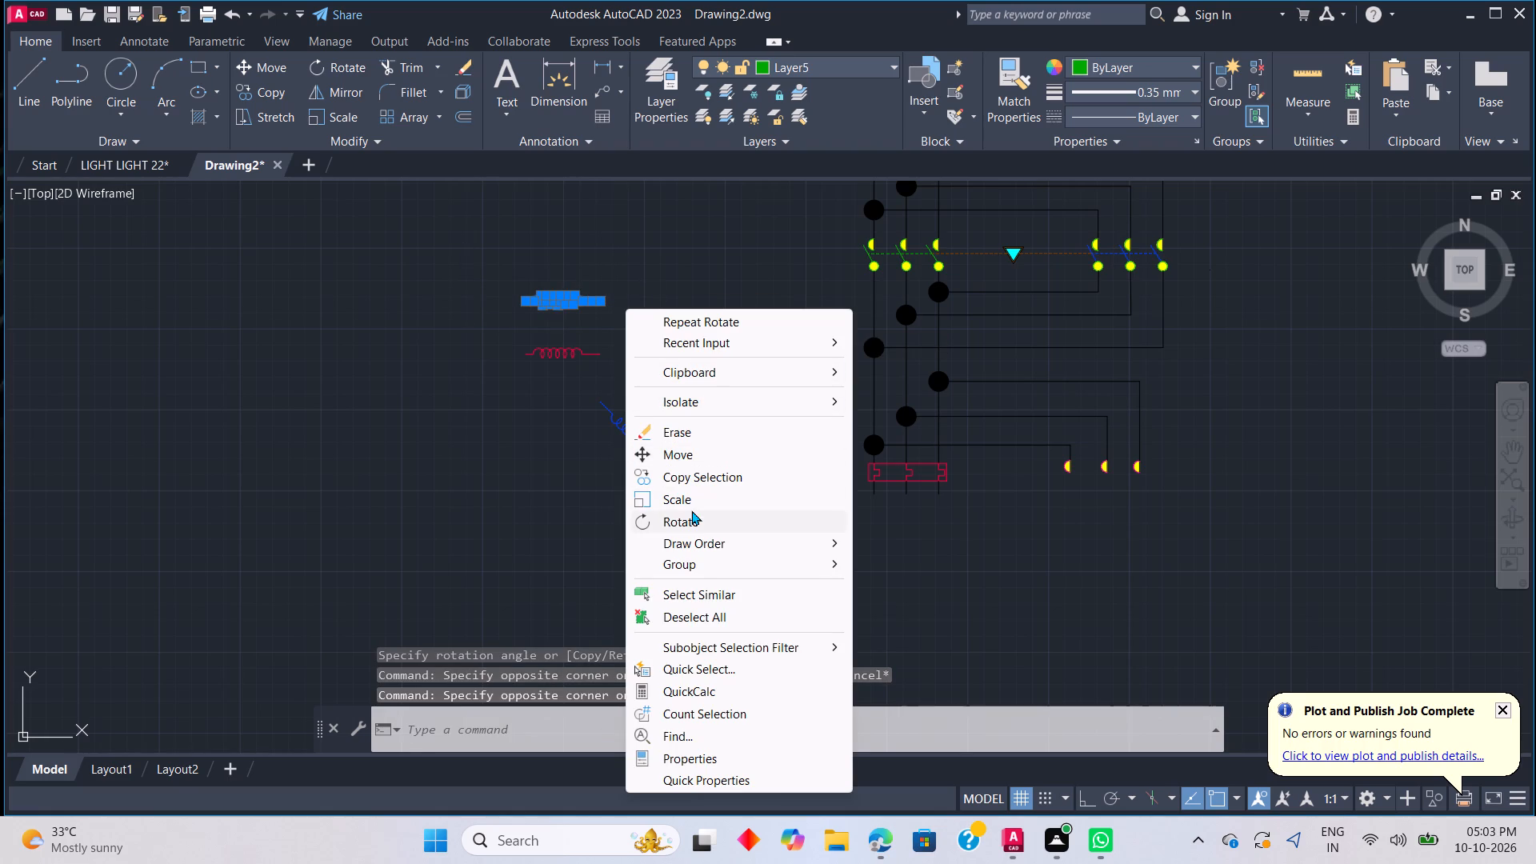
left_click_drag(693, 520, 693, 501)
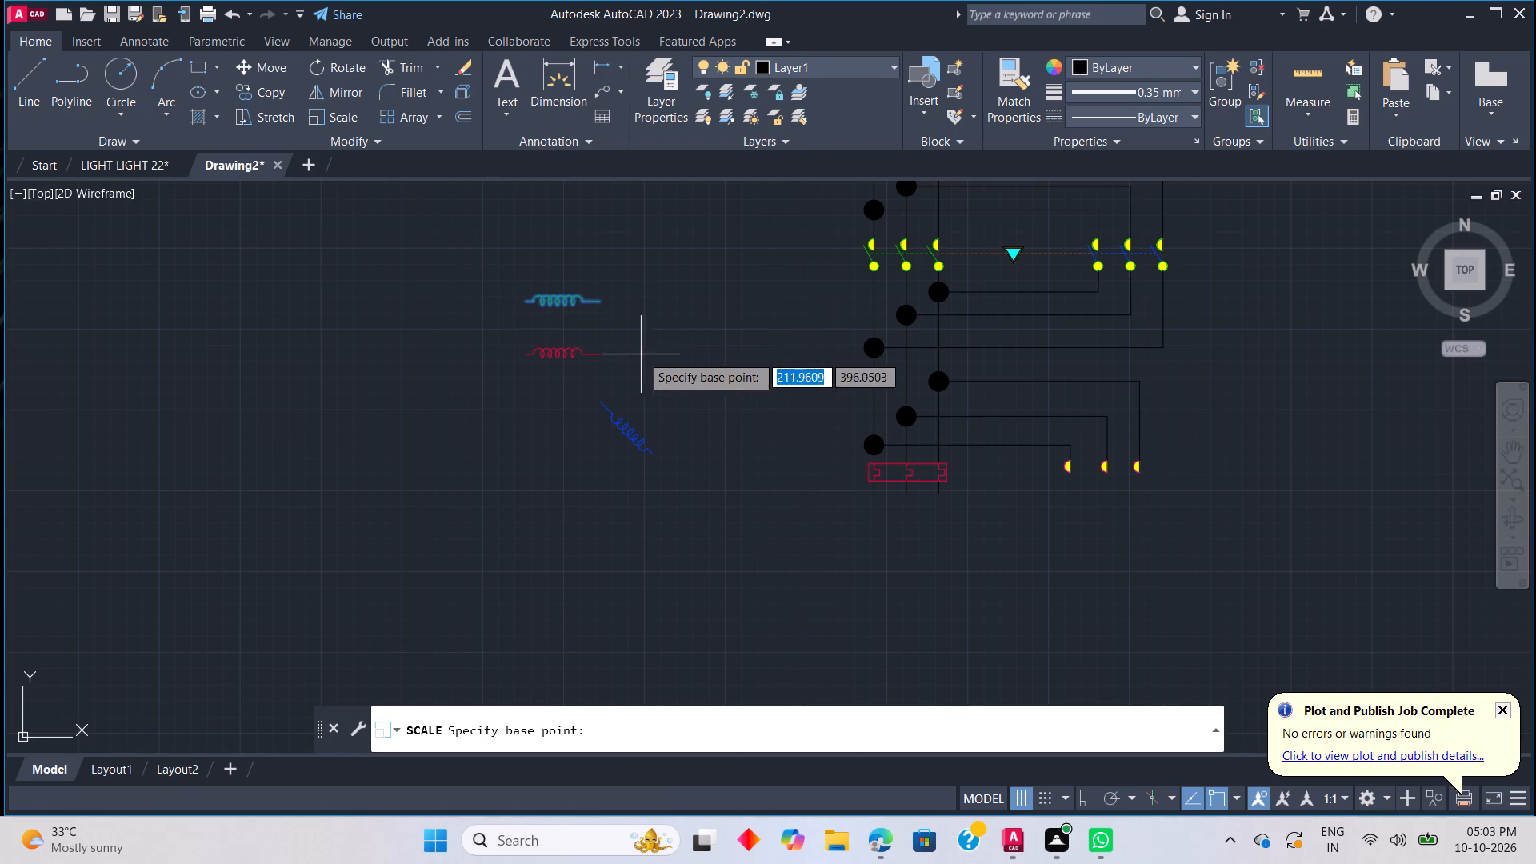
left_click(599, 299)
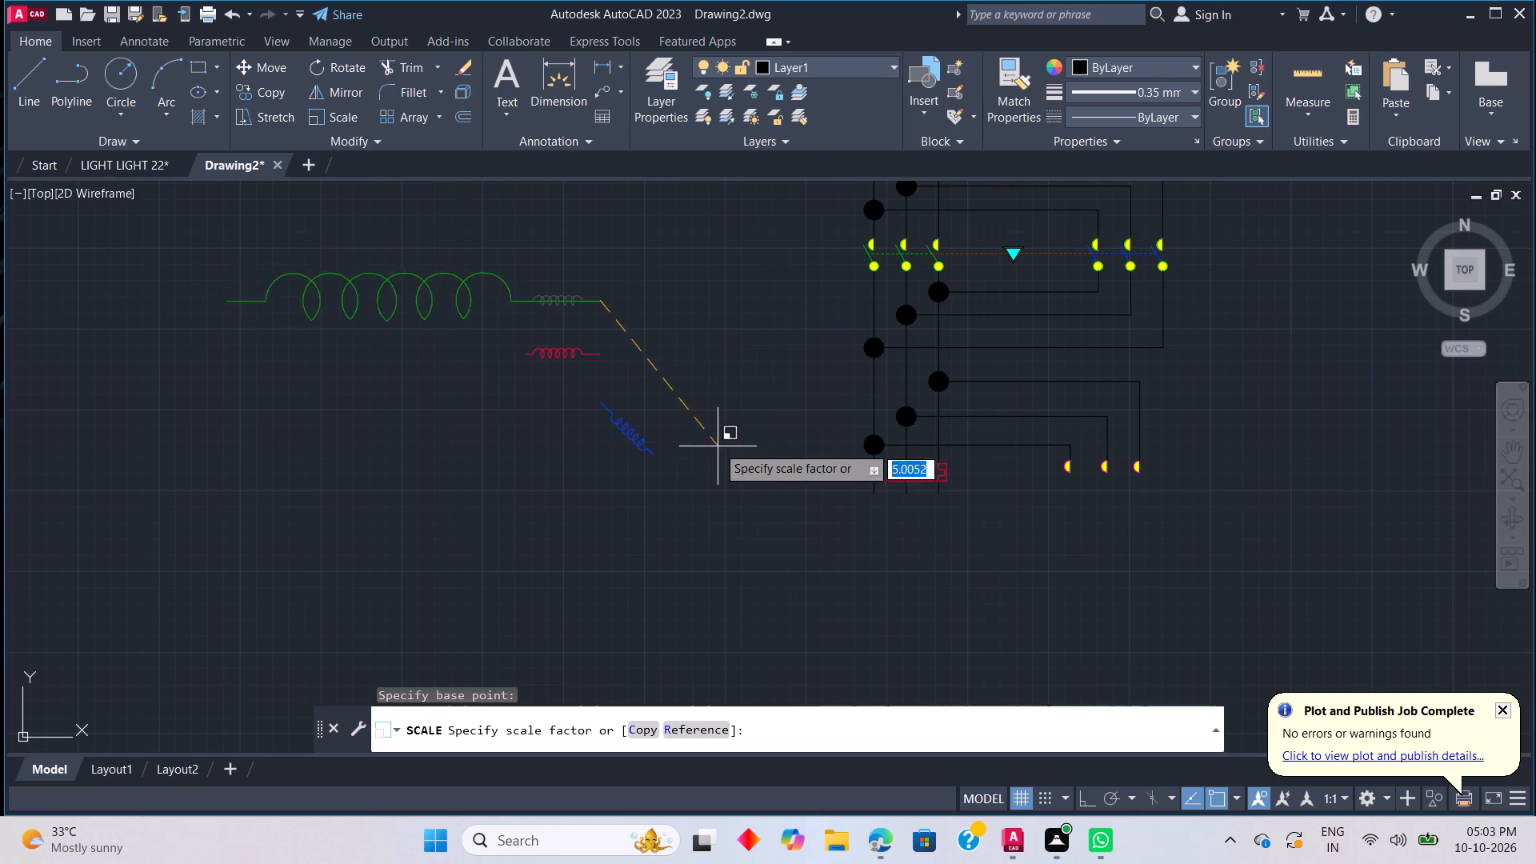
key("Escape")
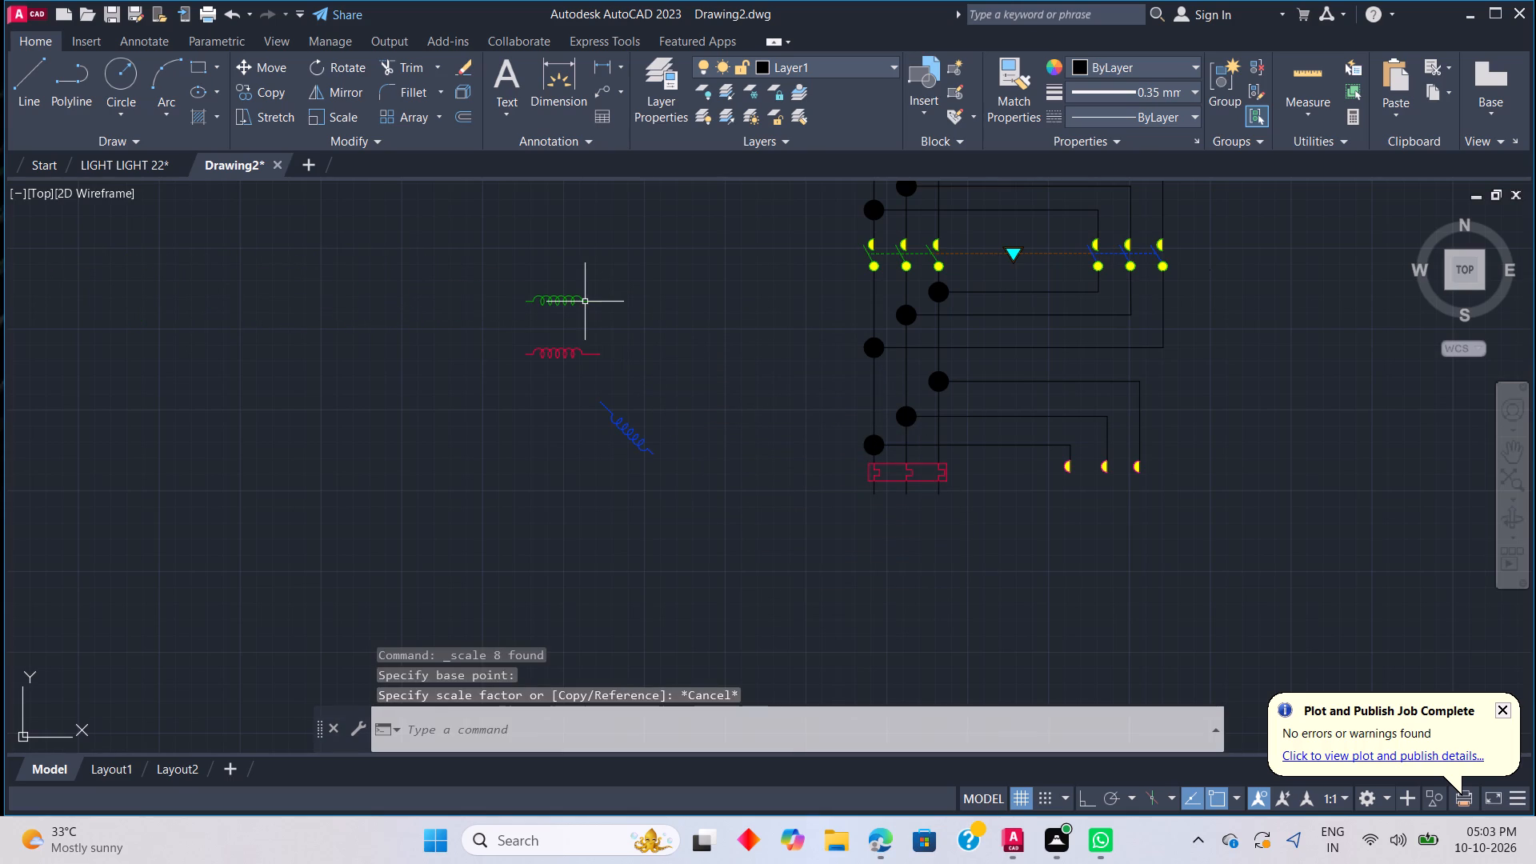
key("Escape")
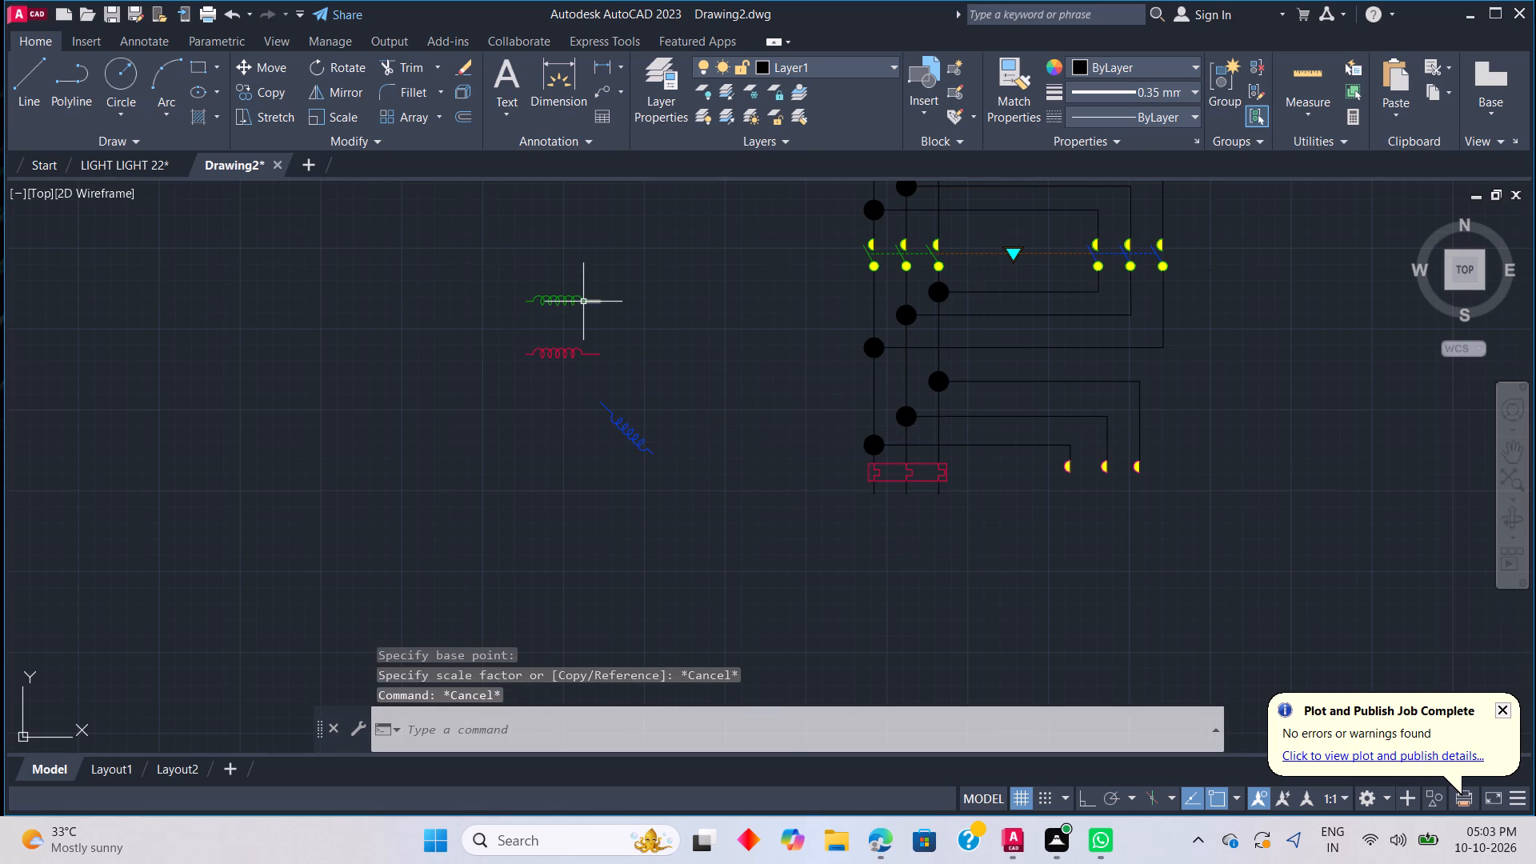
Copy the green coil so its right lead end sits about 16.4 units right of the slanted blue coil's lower end, level with it.
left_click(659, 323)
left_click(484, 284)
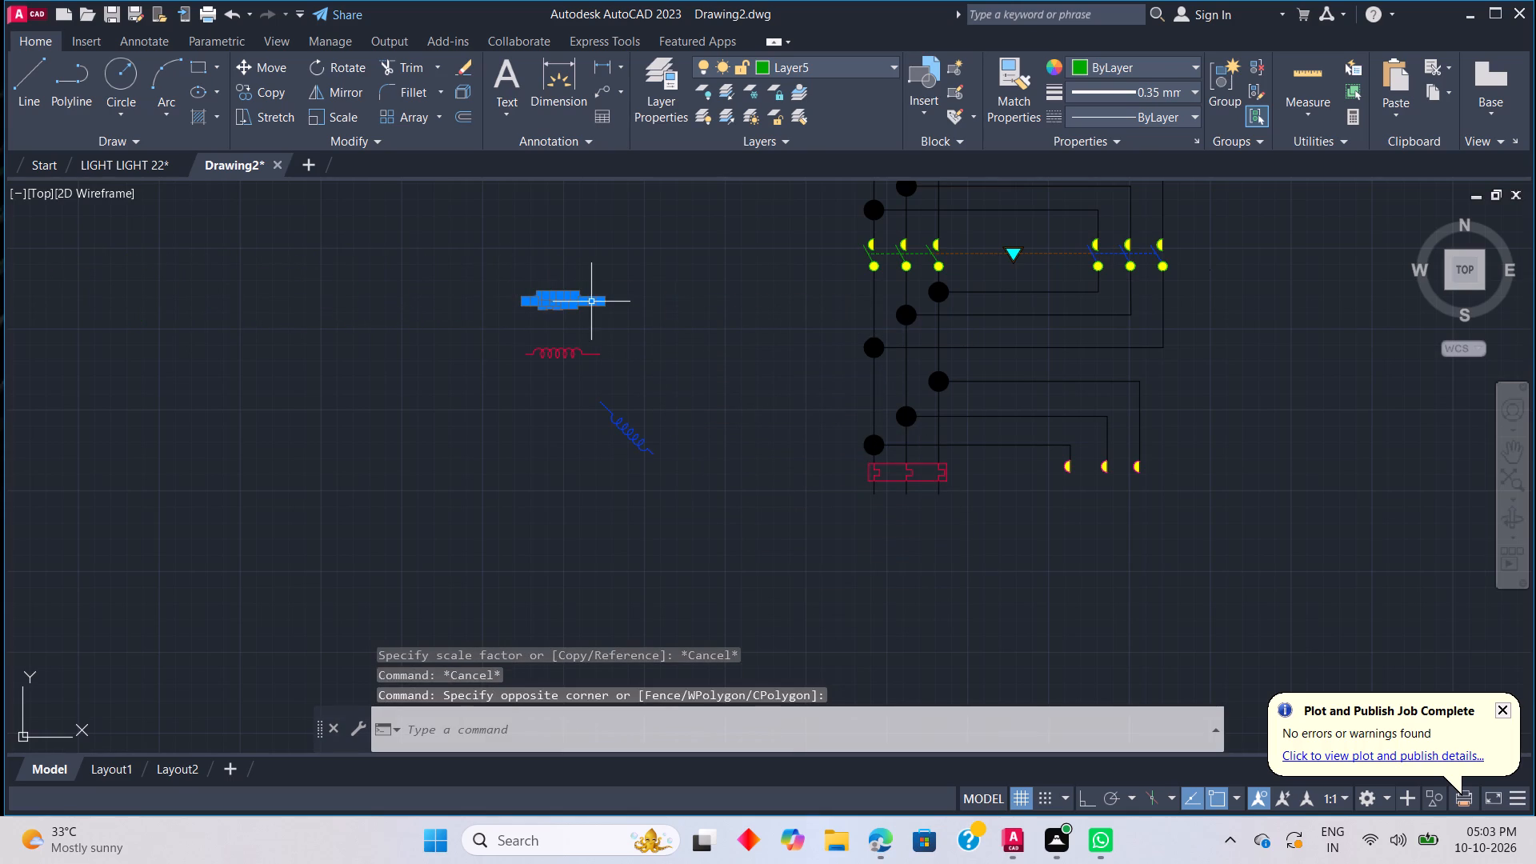
right_click(610, 320)
left_click(677, 489)
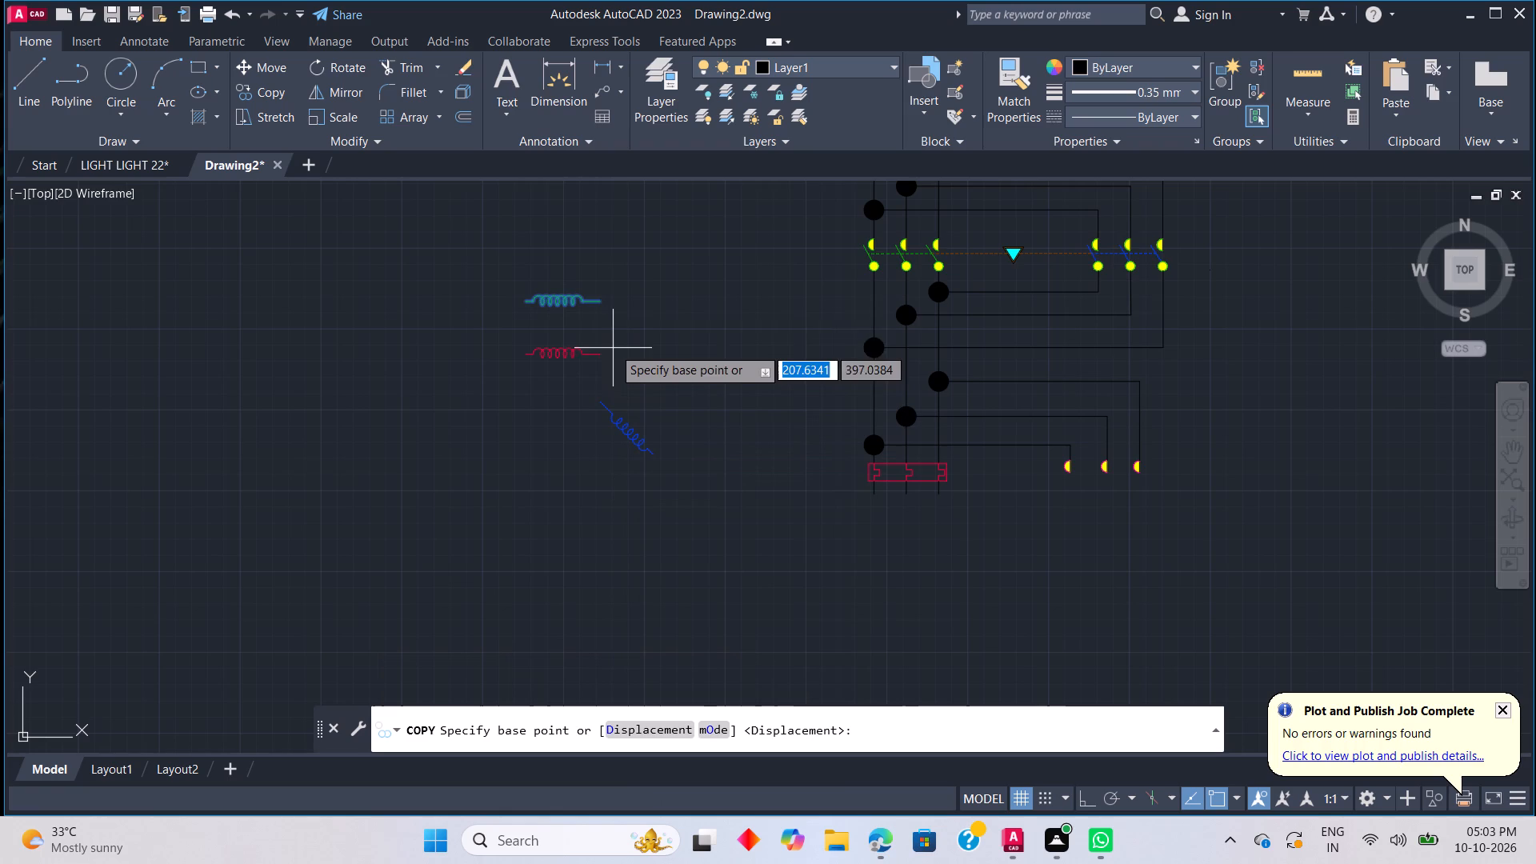
left_click(604, 303)
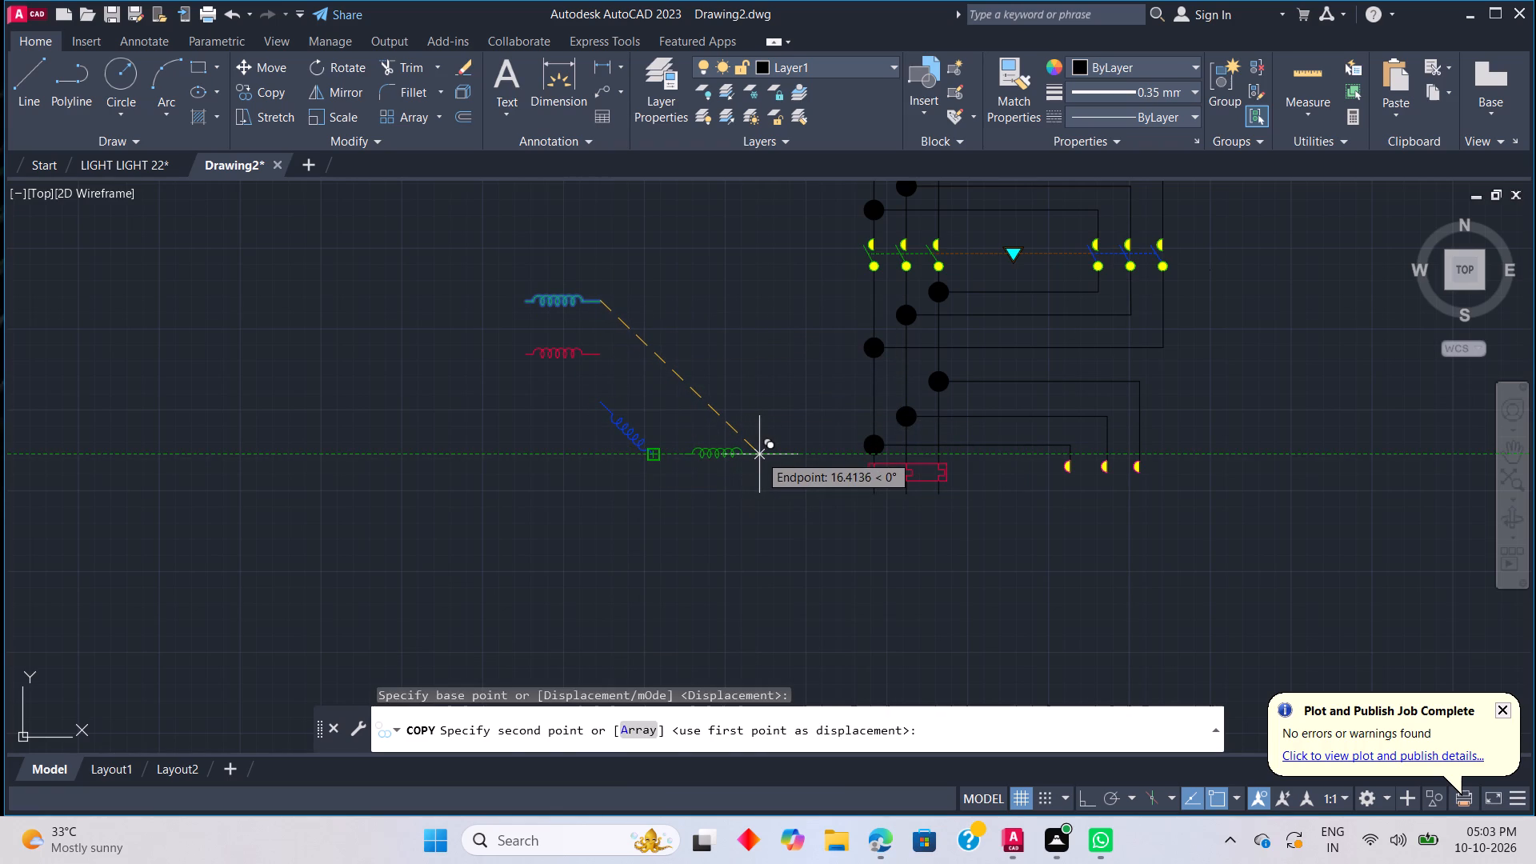
left_click(759, 454)
key("Escape")
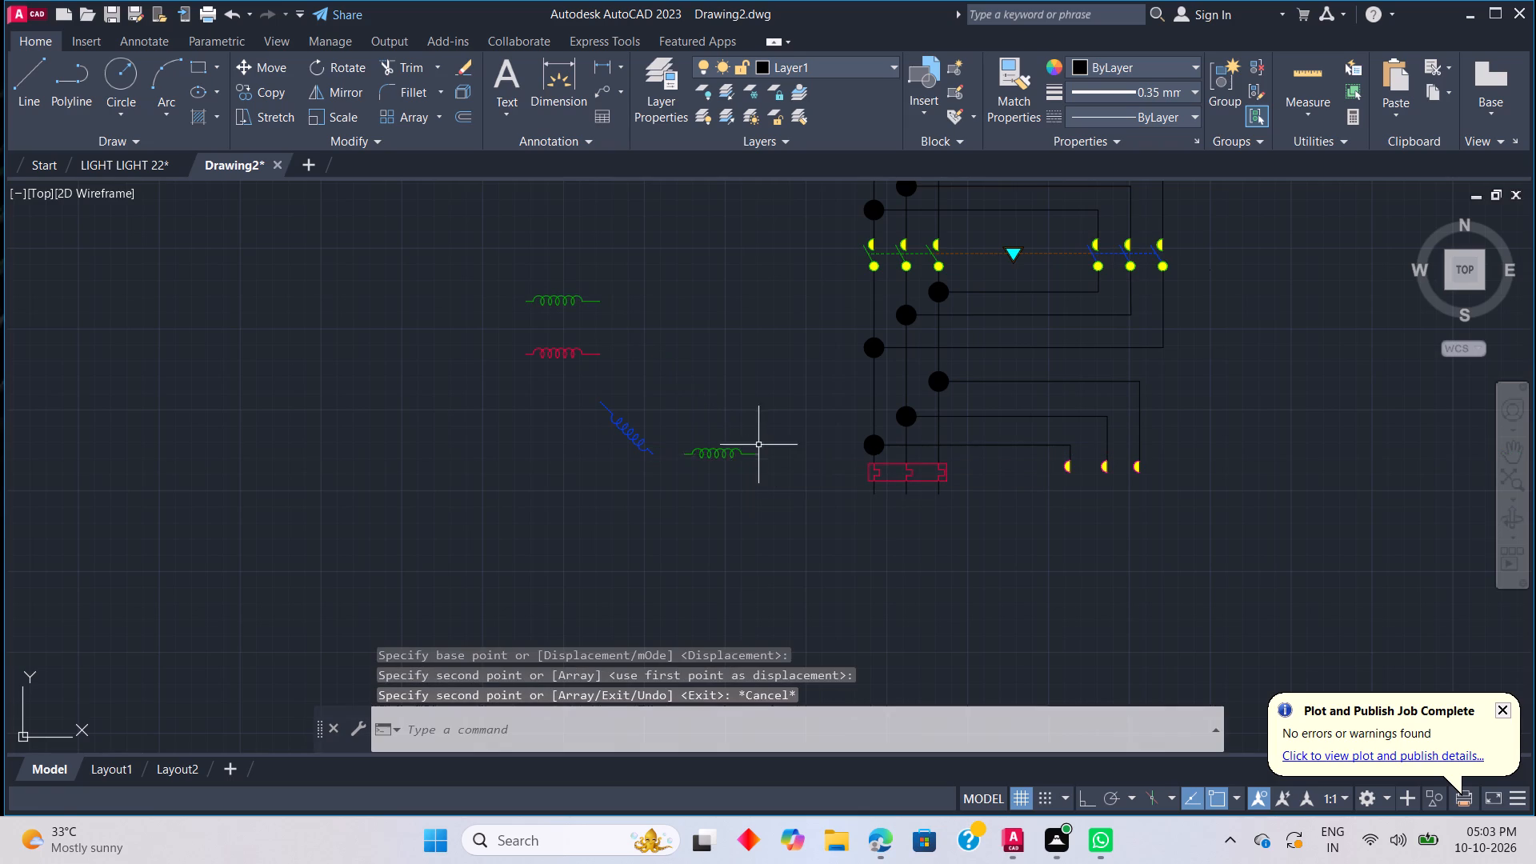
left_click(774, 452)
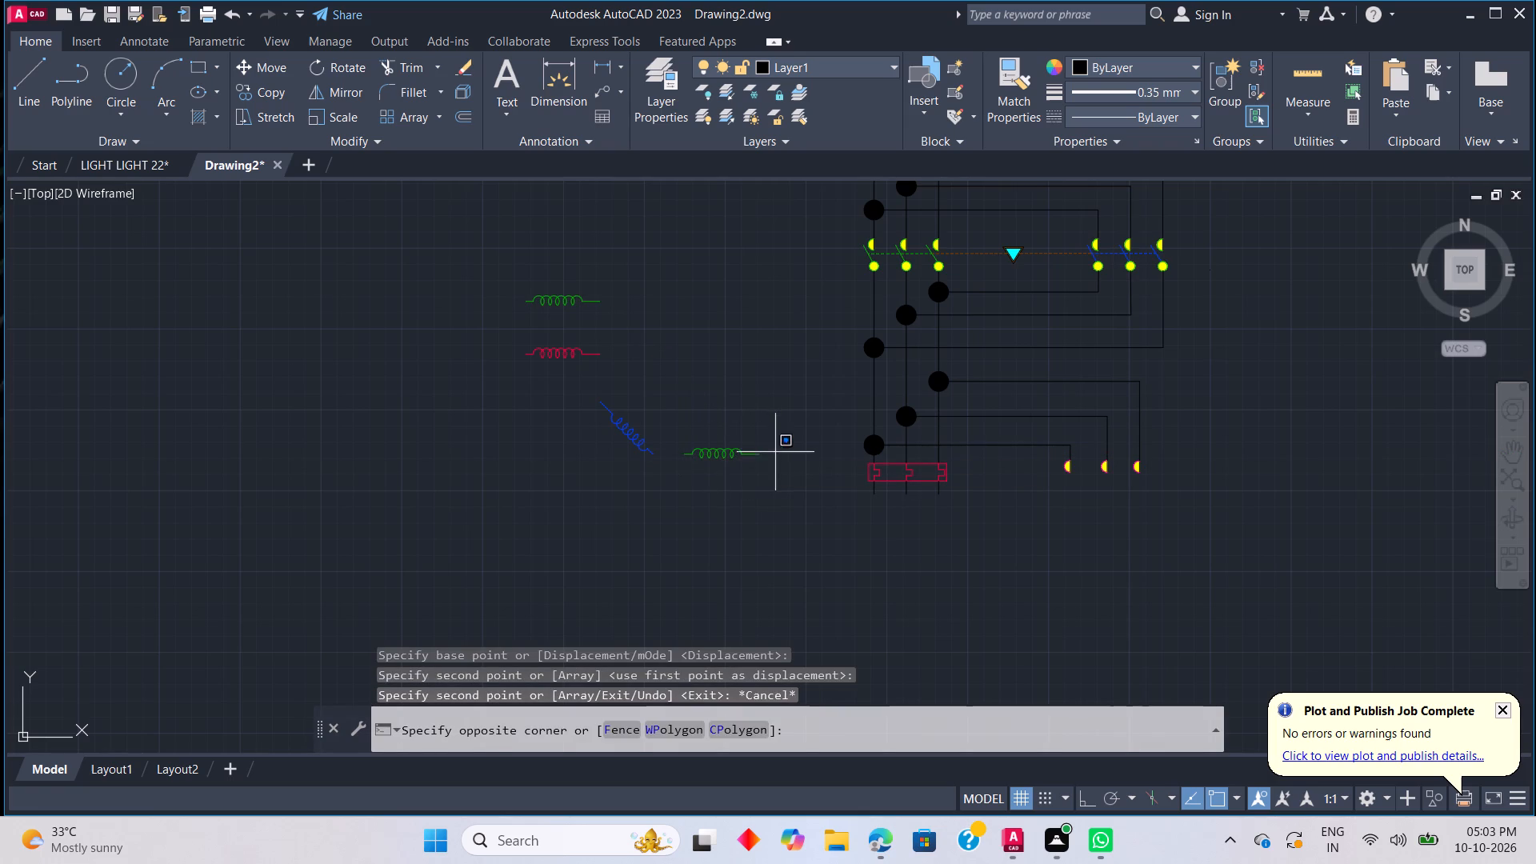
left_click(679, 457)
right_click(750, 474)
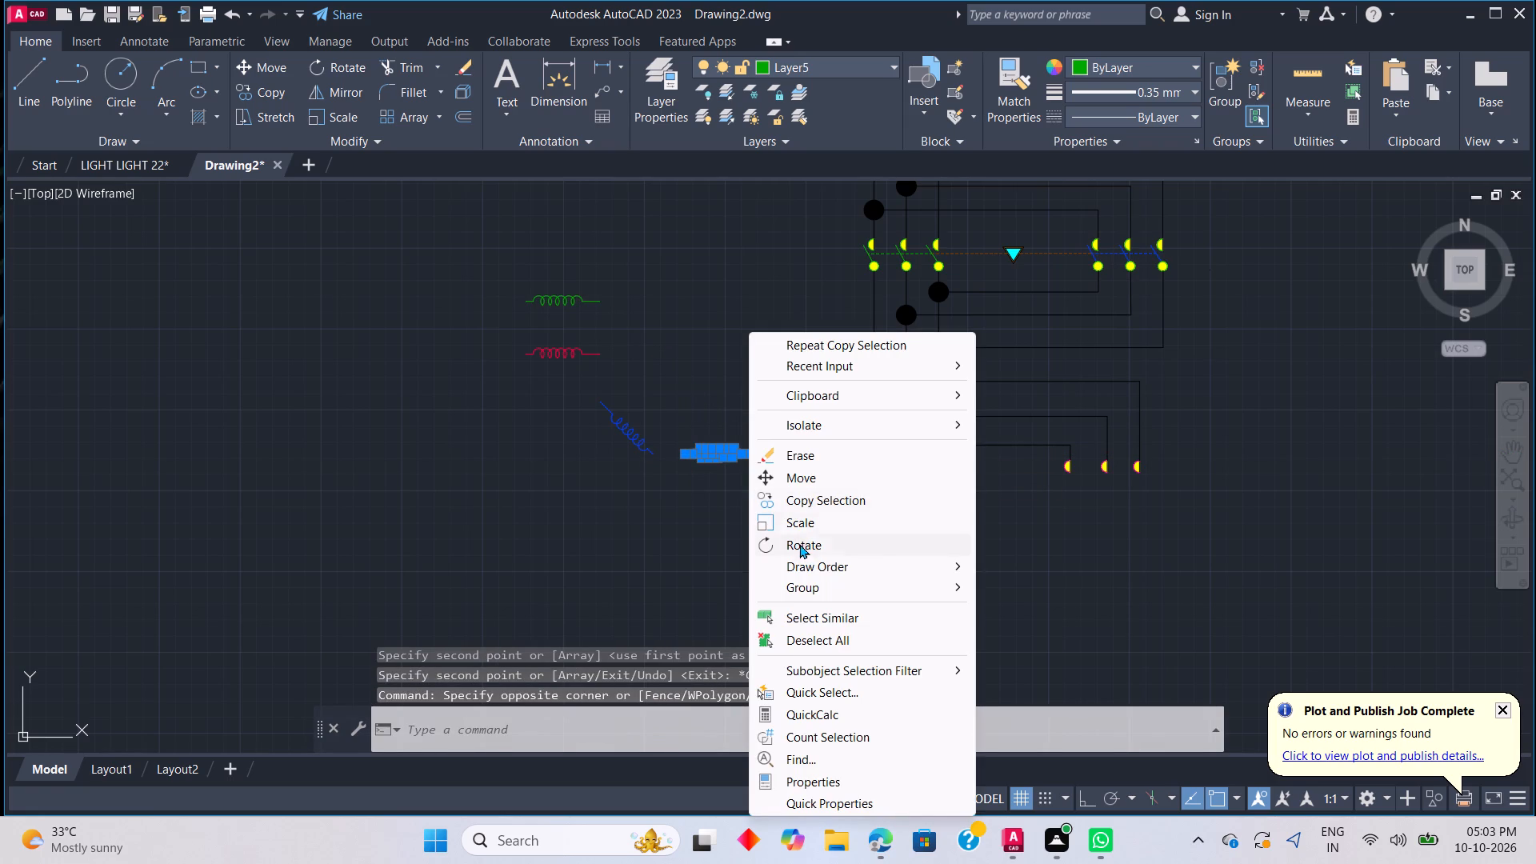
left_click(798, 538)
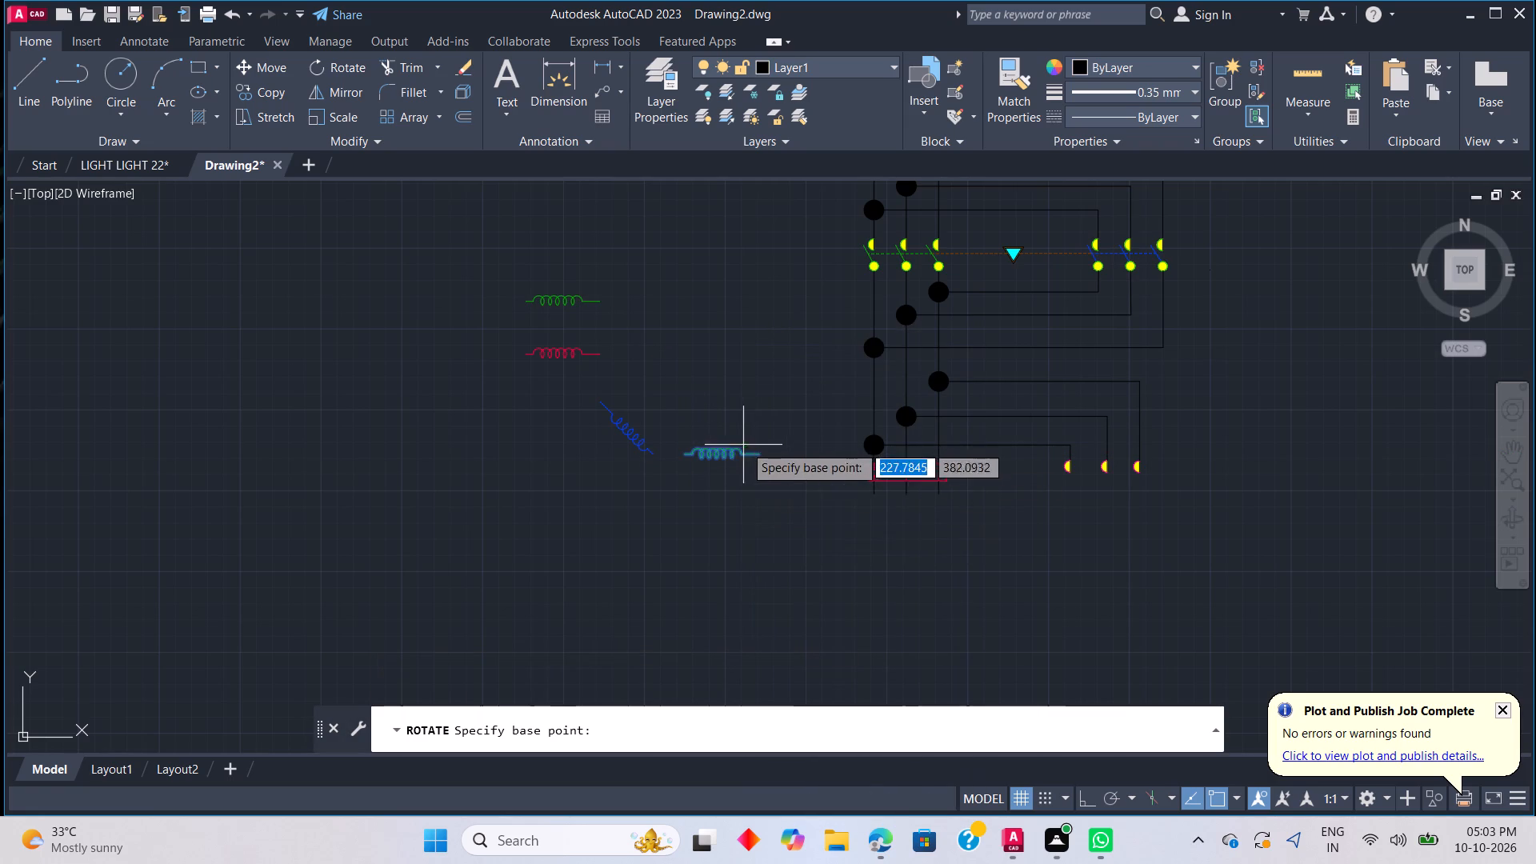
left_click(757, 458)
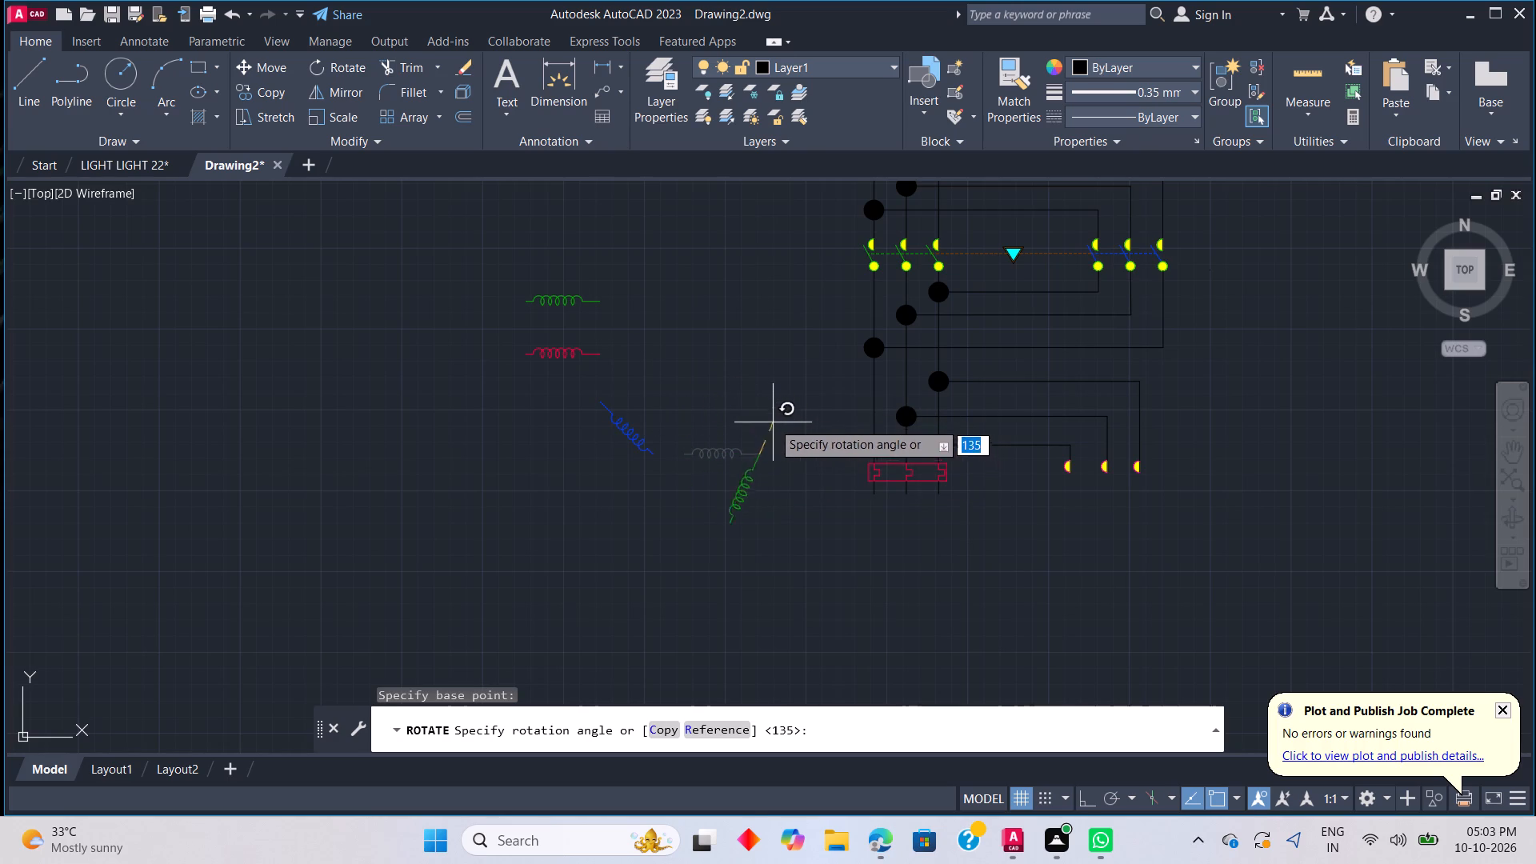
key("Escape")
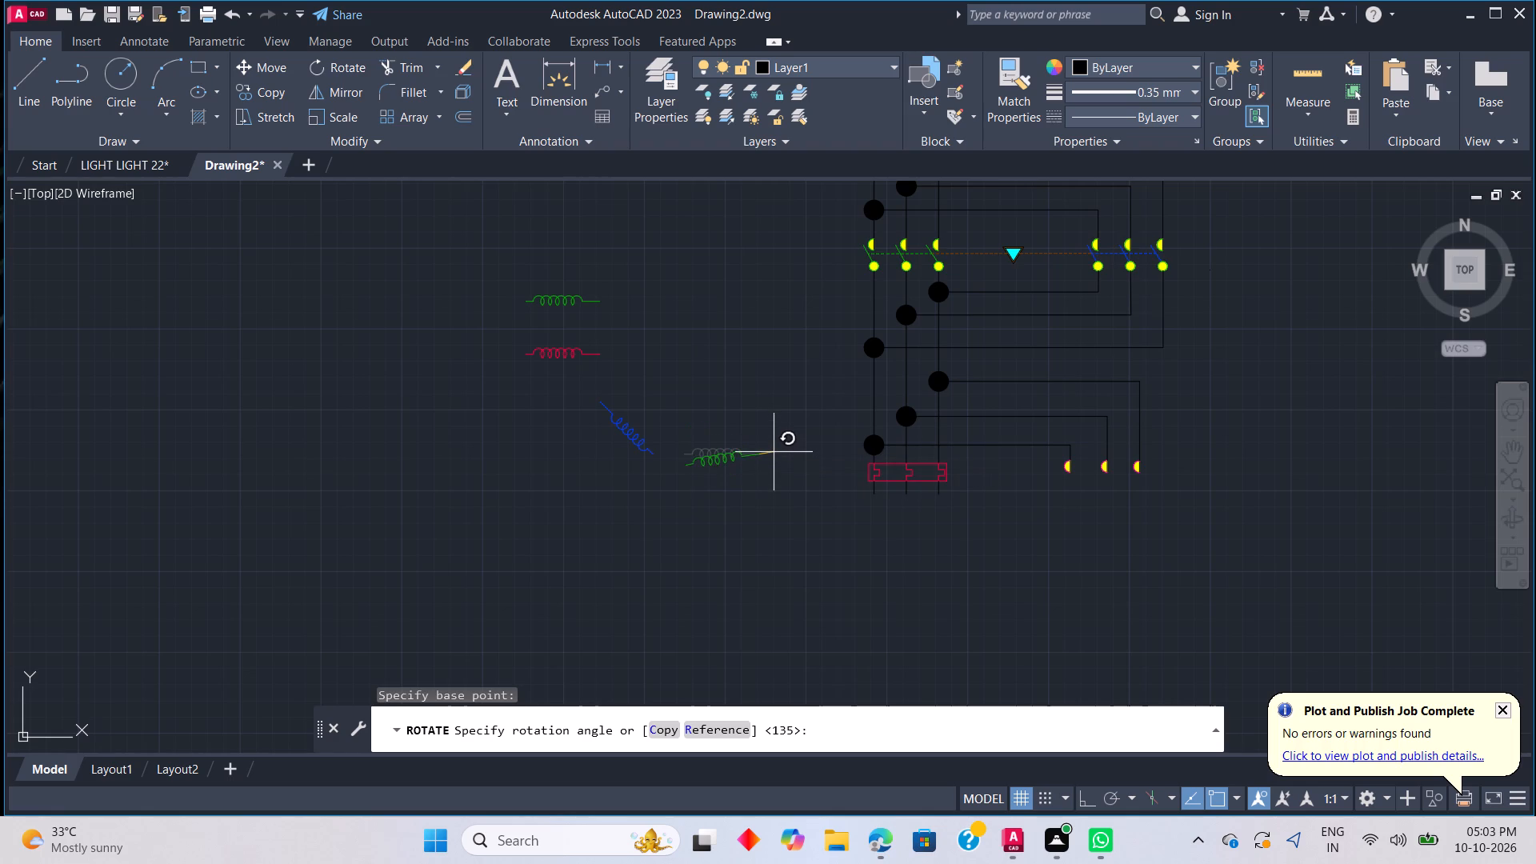
Move the lower green coil so its left lead end sits about 16.7 units left of the slanted blue coil's upper end, level with it.
left_click_drag(786, 466, 794, 467)
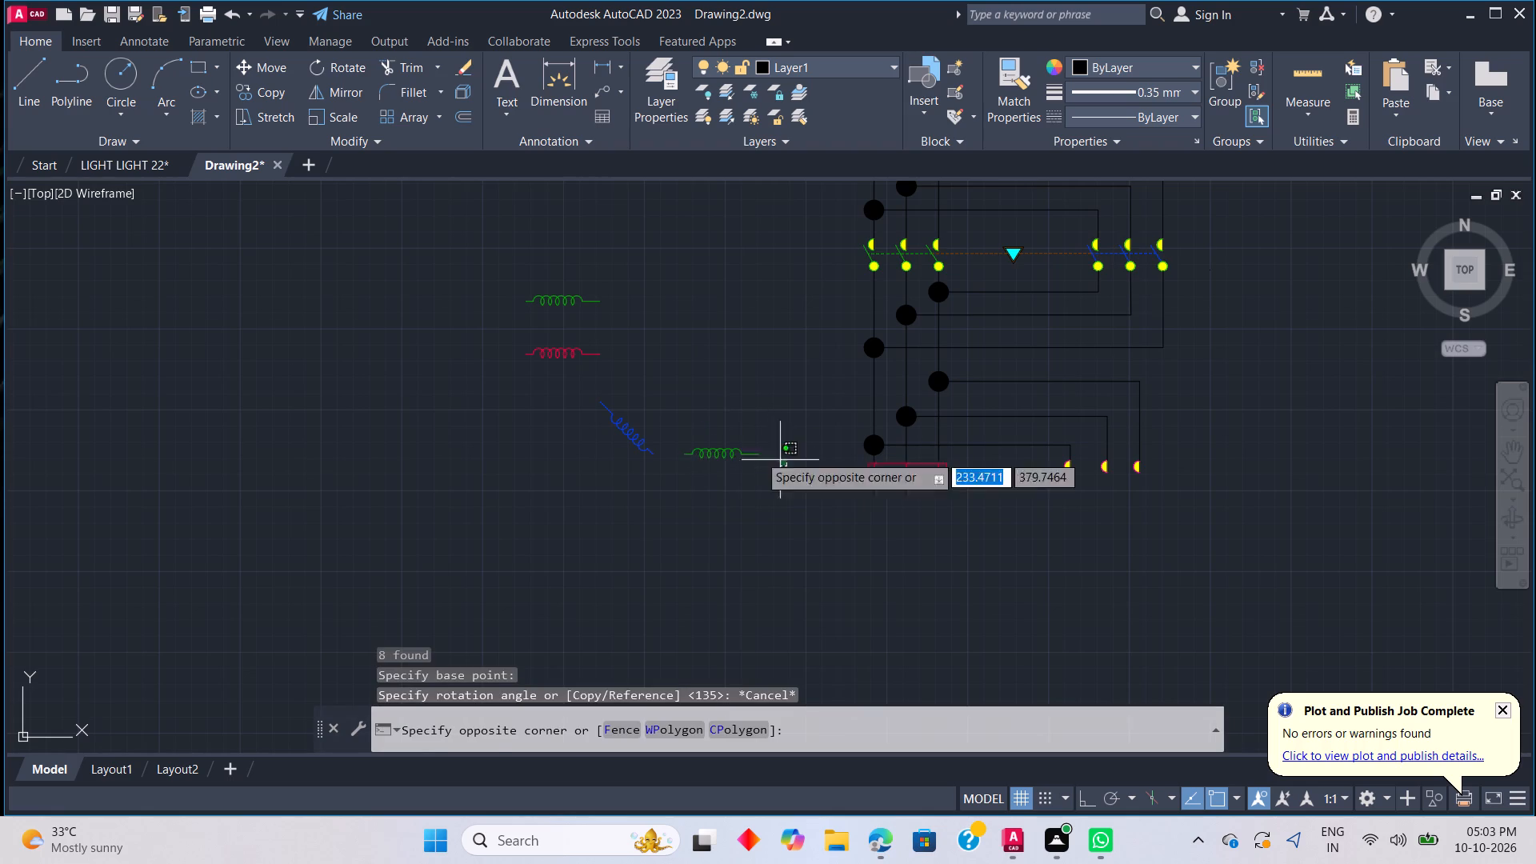
left_click(674, 443)
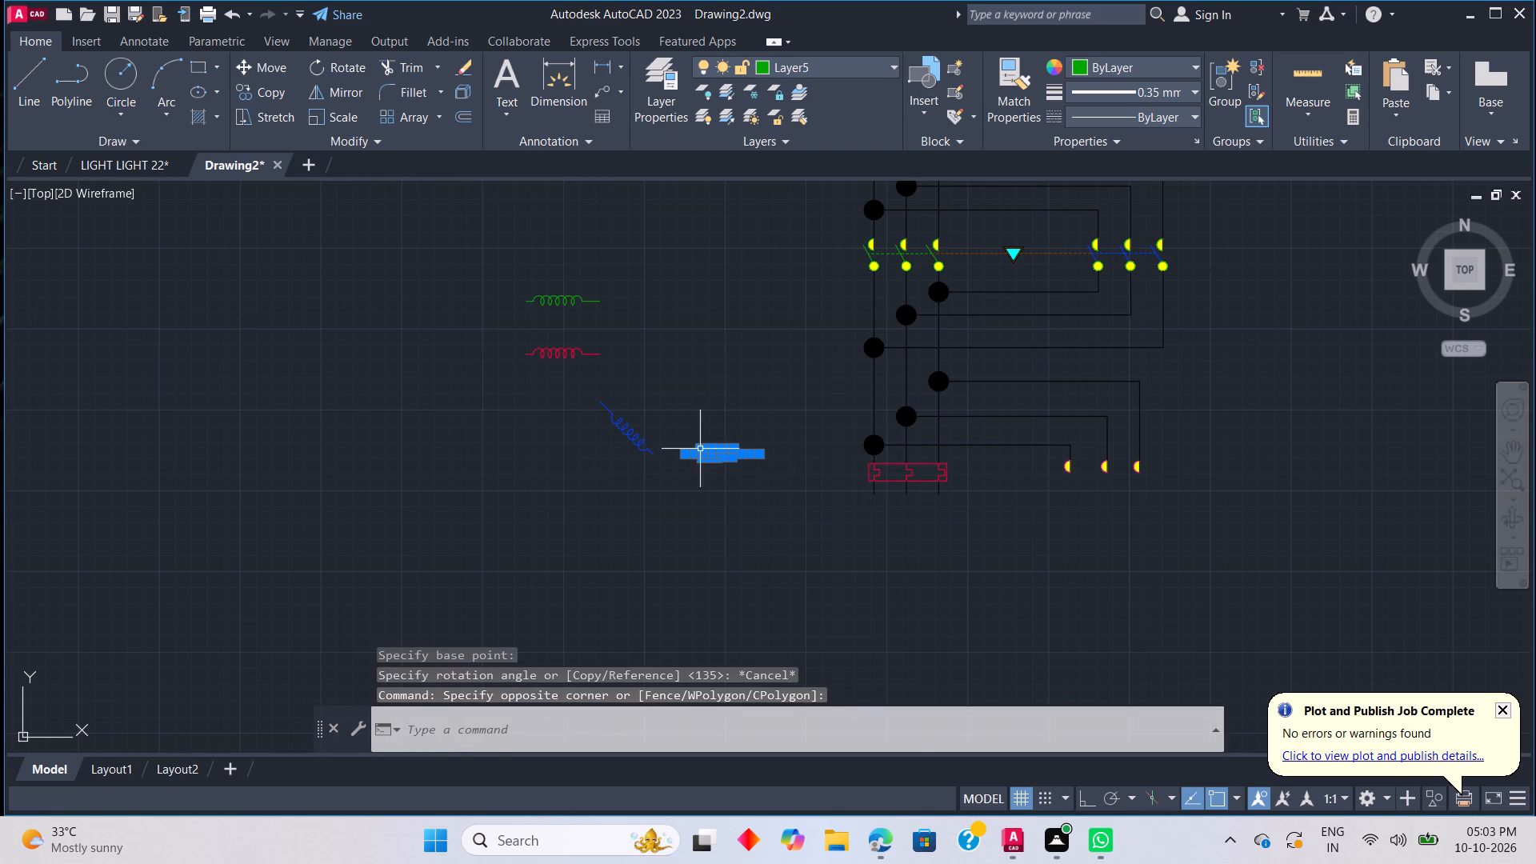
right_click(702, 461)
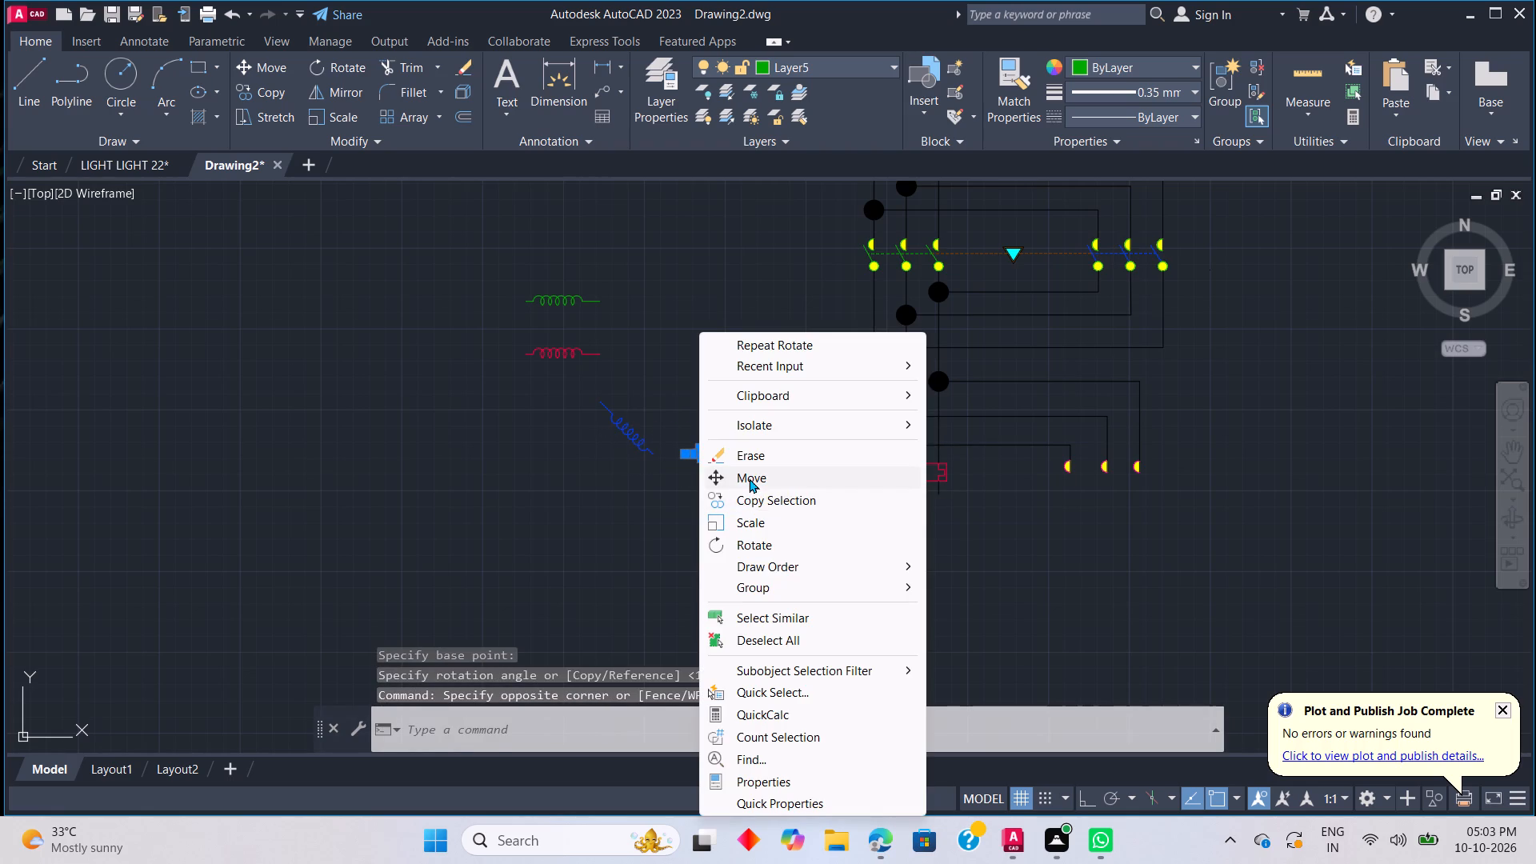
left_click(749, 478)
left_click(679, 453)
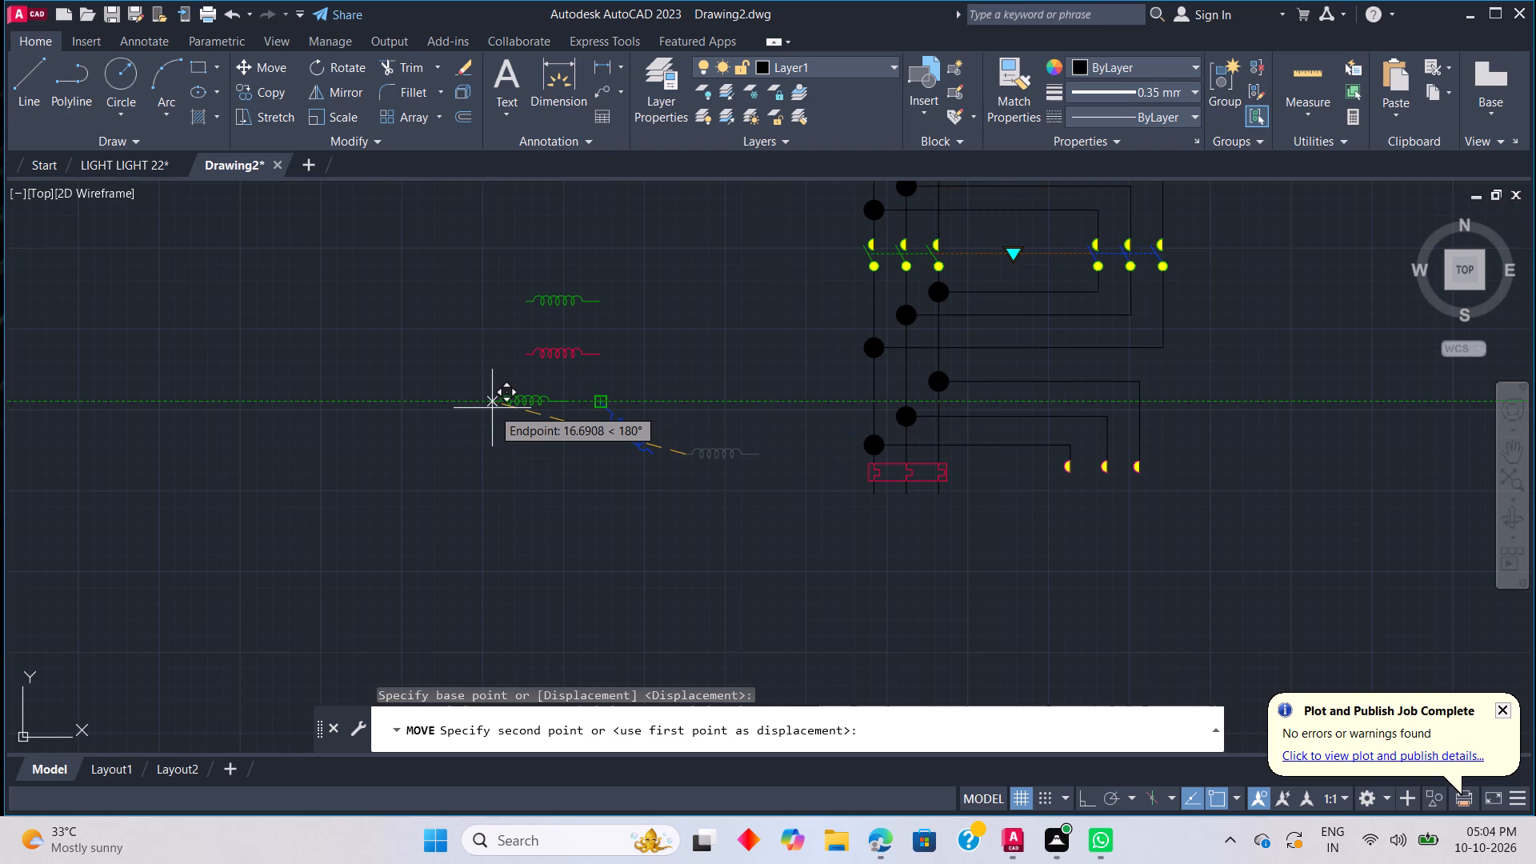
left_click(492, 408)
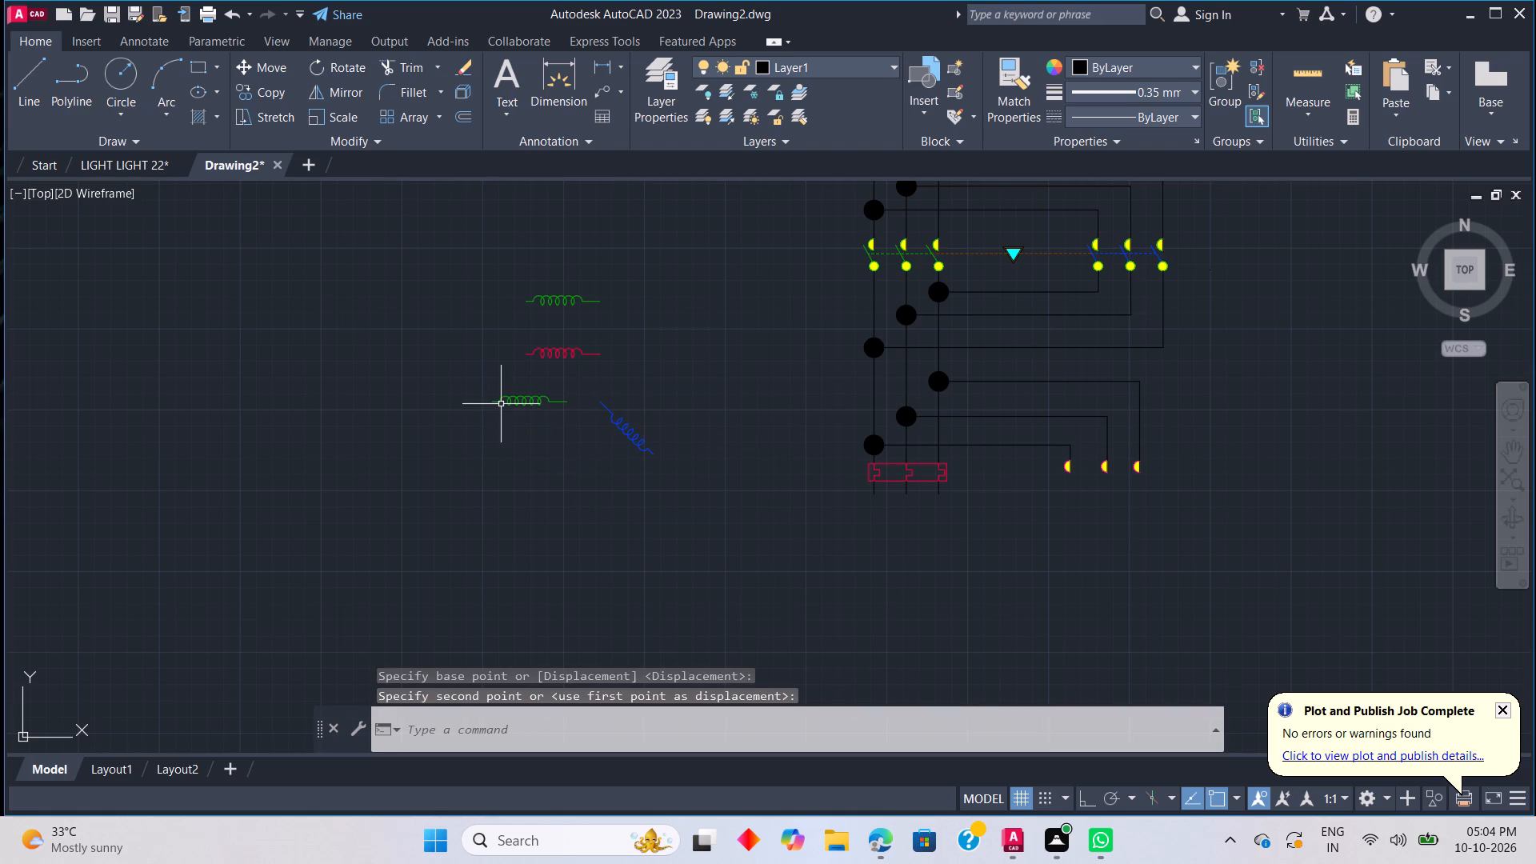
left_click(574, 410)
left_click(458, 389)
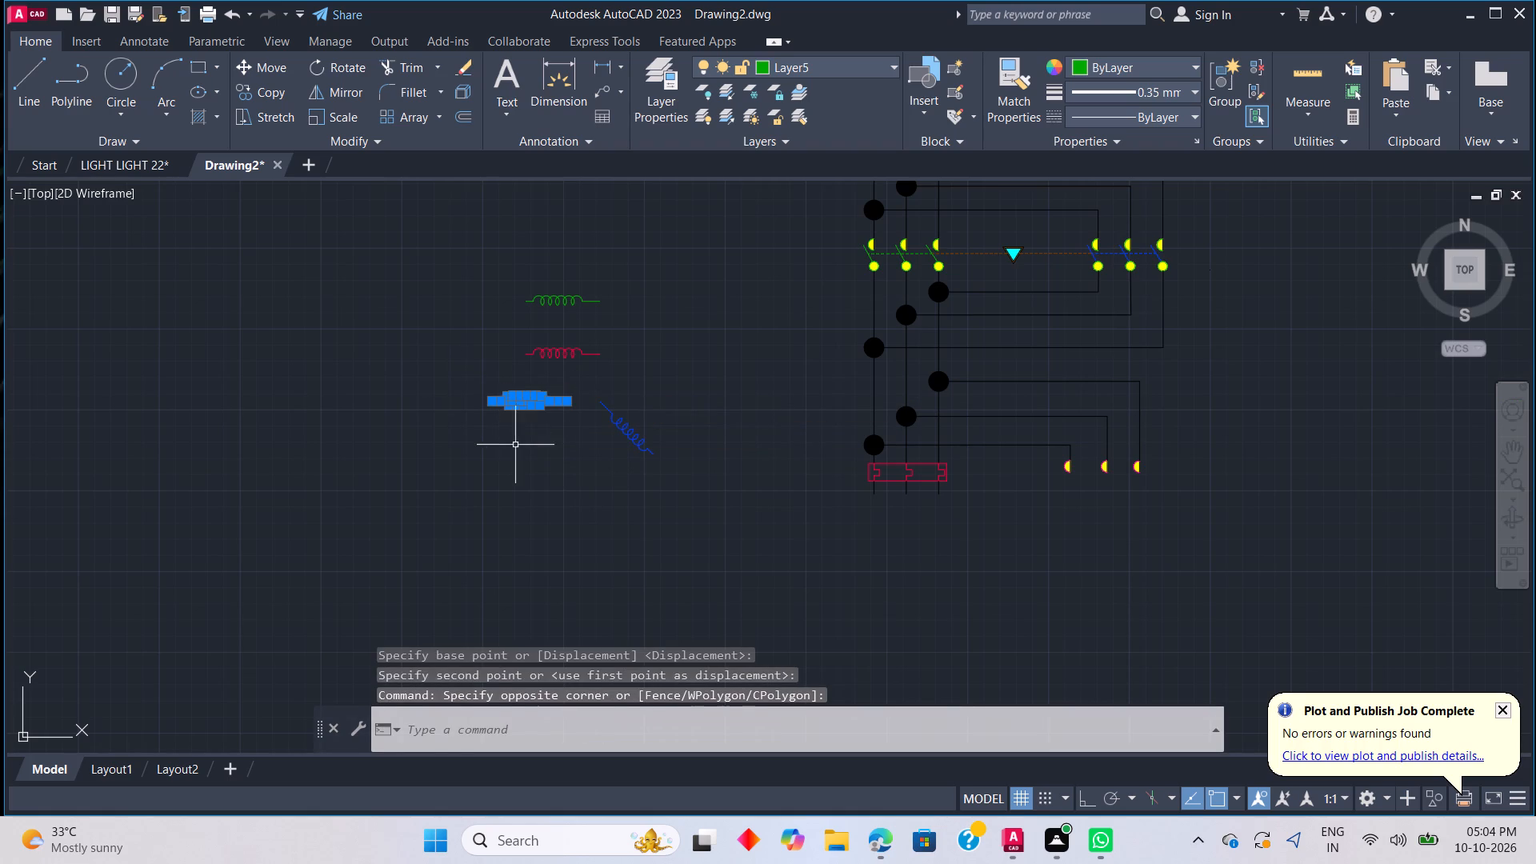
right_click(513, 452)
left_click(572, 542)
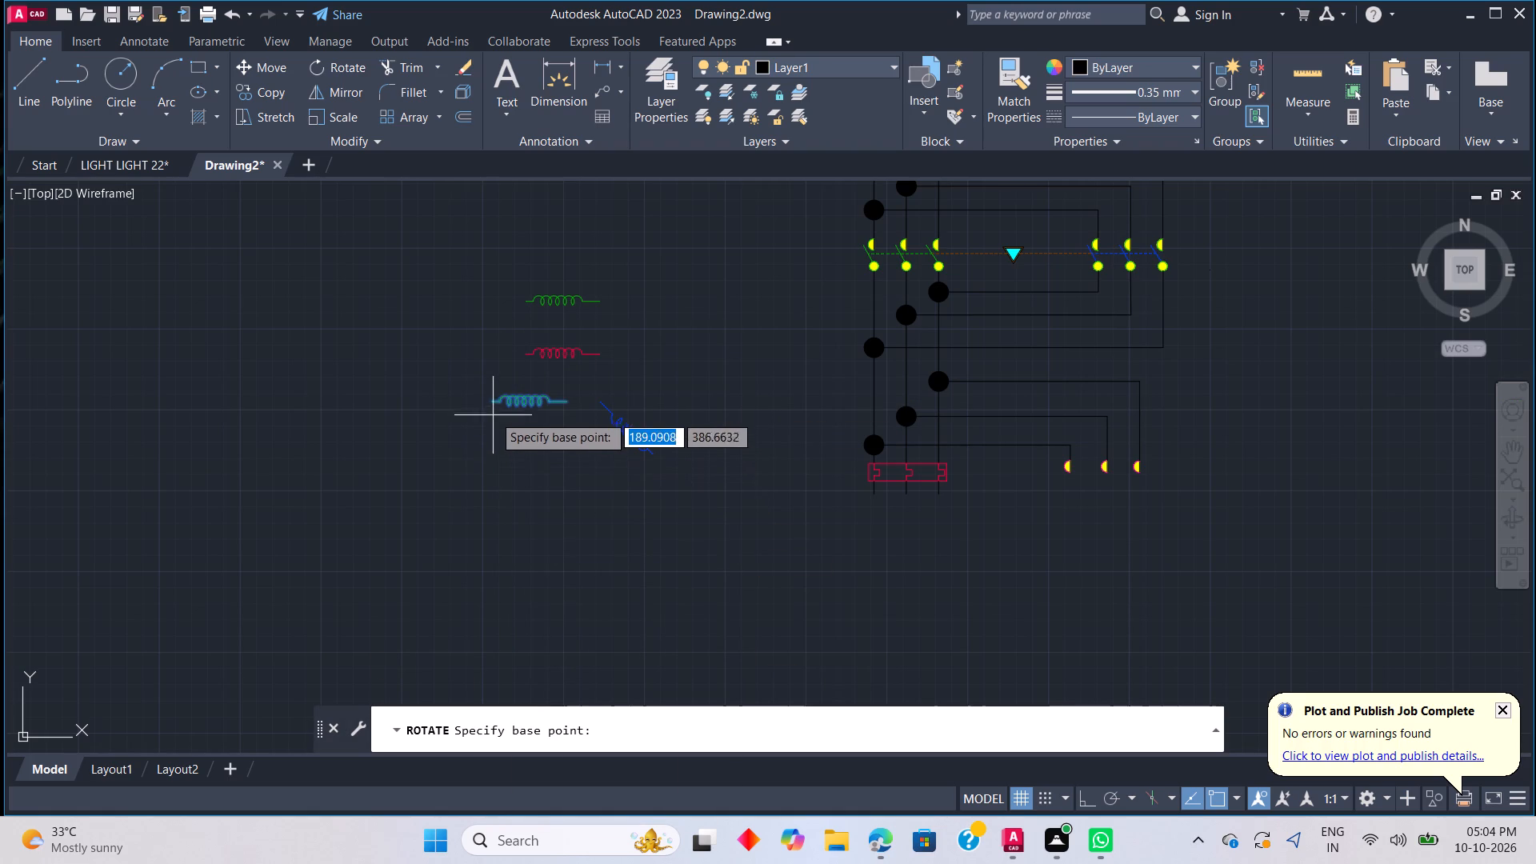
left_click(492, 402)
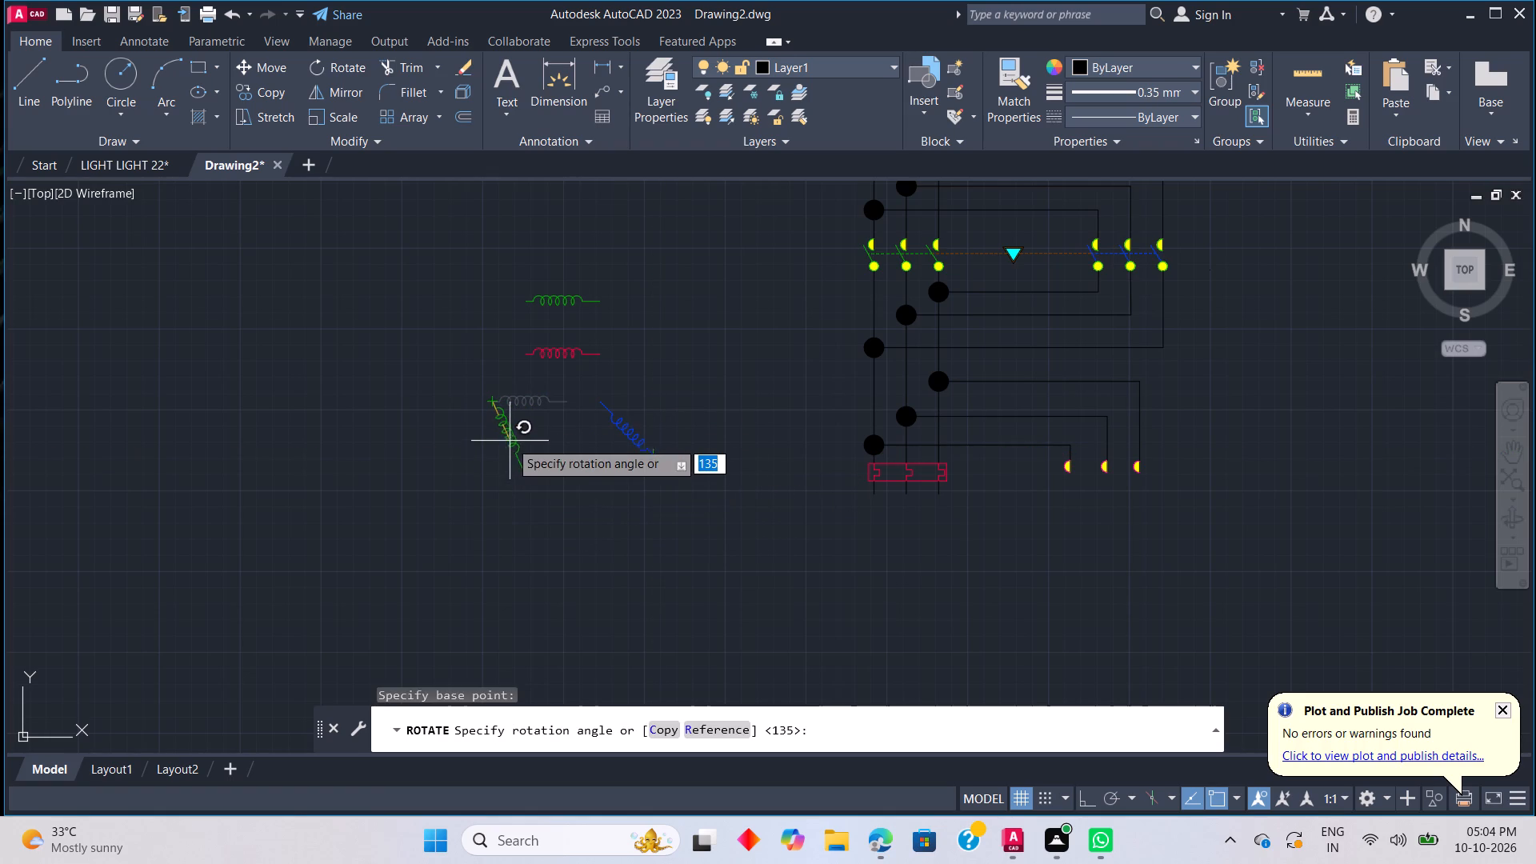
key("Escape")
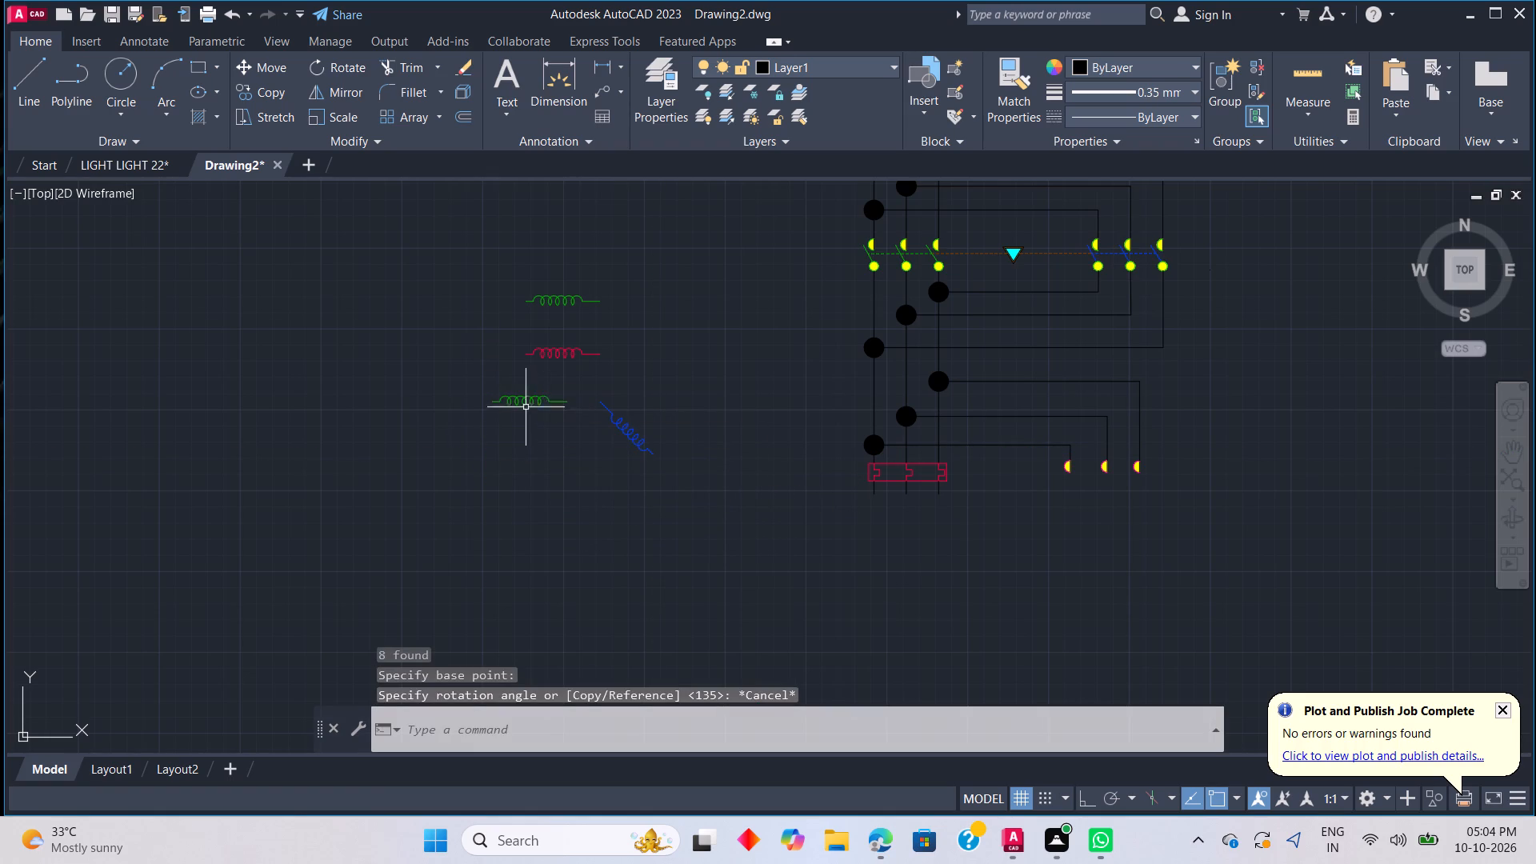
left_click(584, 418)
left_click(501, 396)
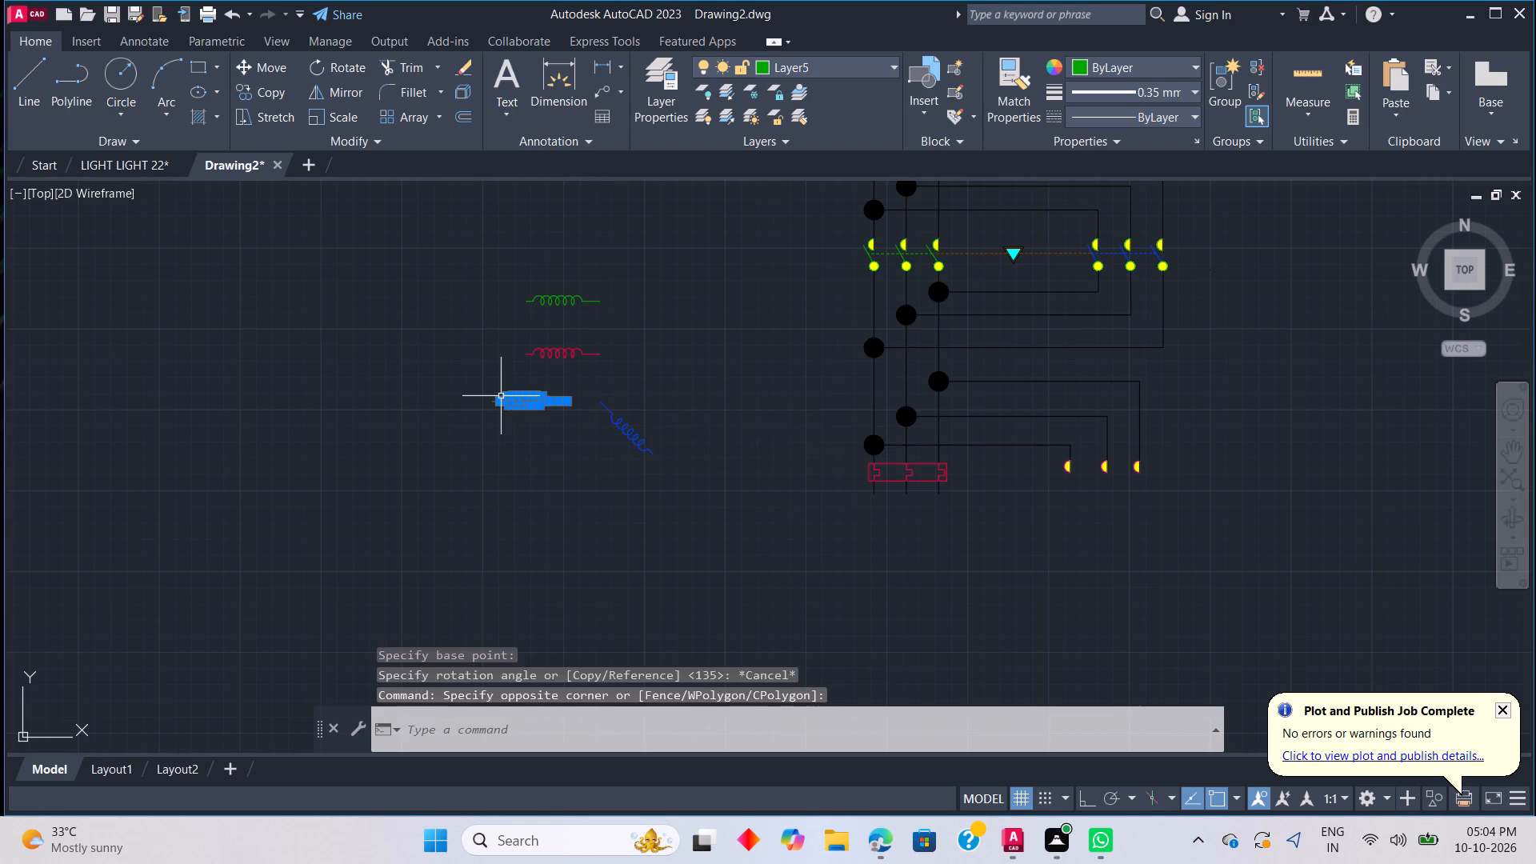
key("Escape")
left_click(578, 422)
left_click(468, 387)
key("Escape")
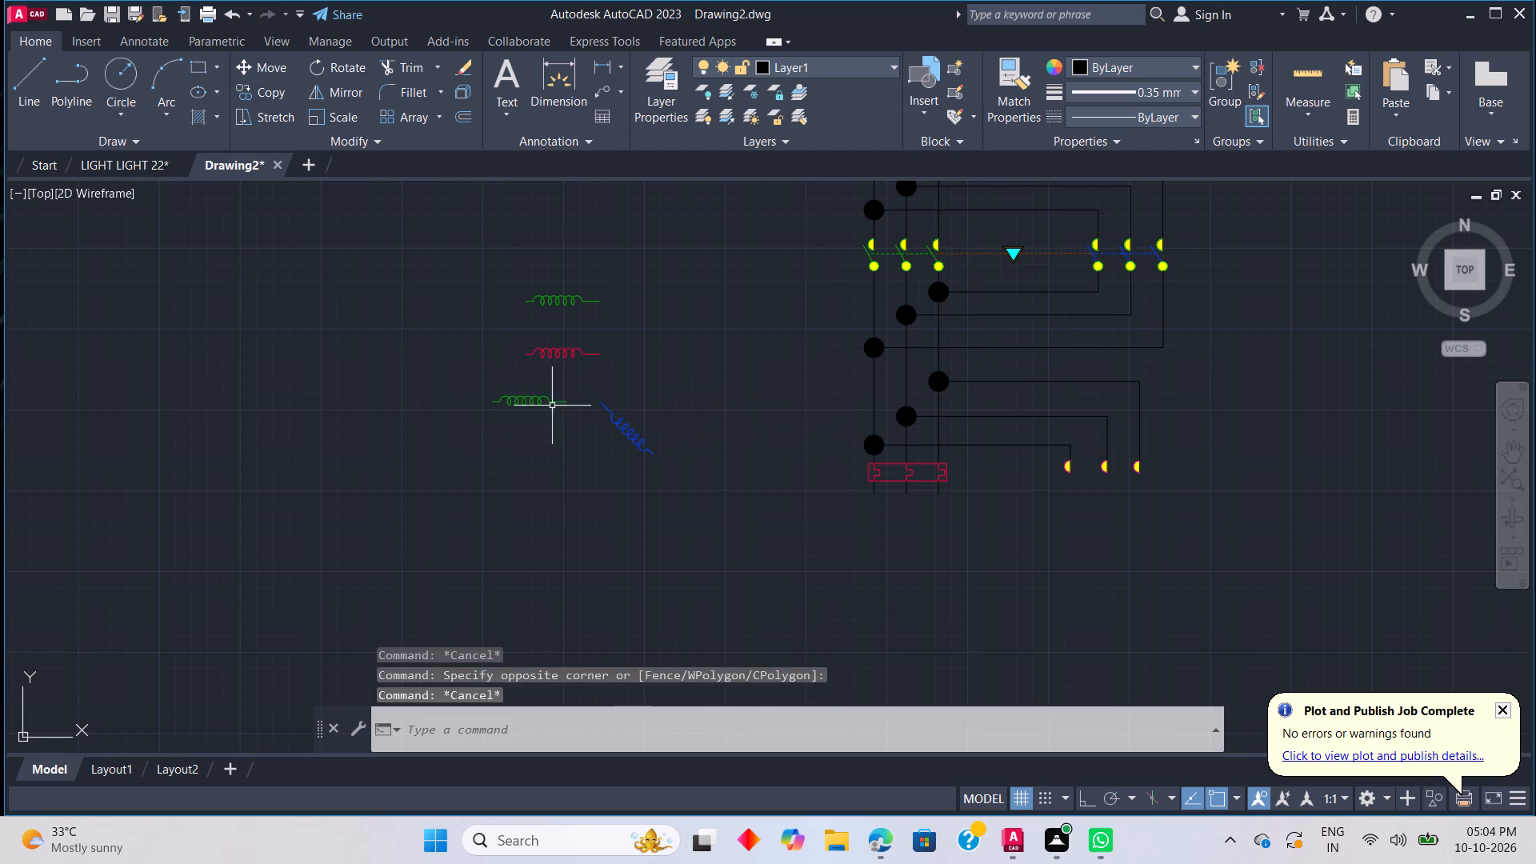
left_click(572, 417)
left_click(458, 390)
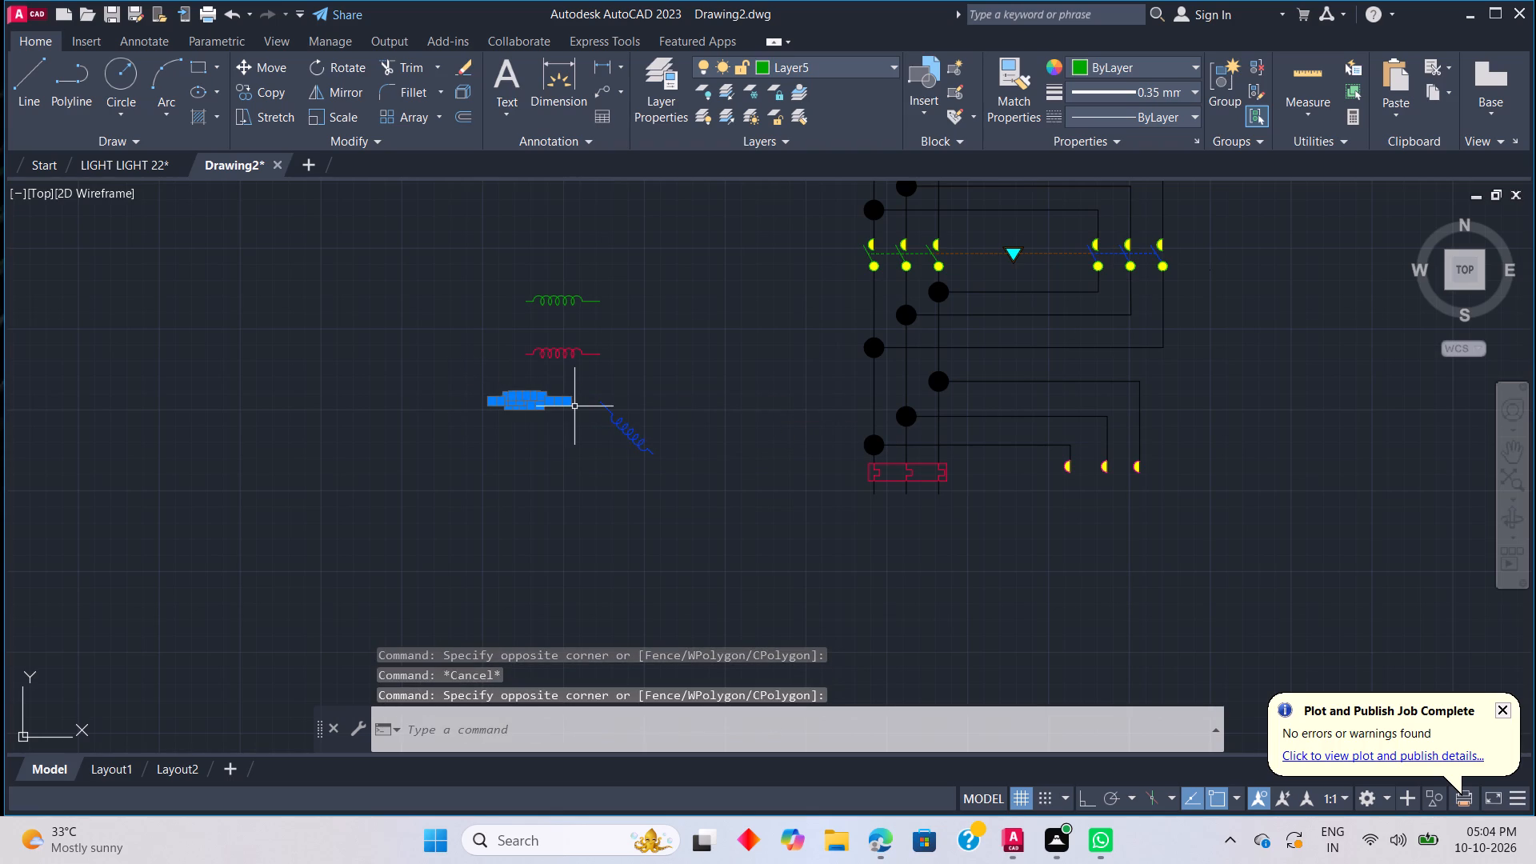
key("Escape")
Rotate the lower green coil about its right lead end toward the red coil's left lead end, so it slopes down beside the blue coil.
left_click(572, 419)
left_click(457, 389)
right_click(572, 402)
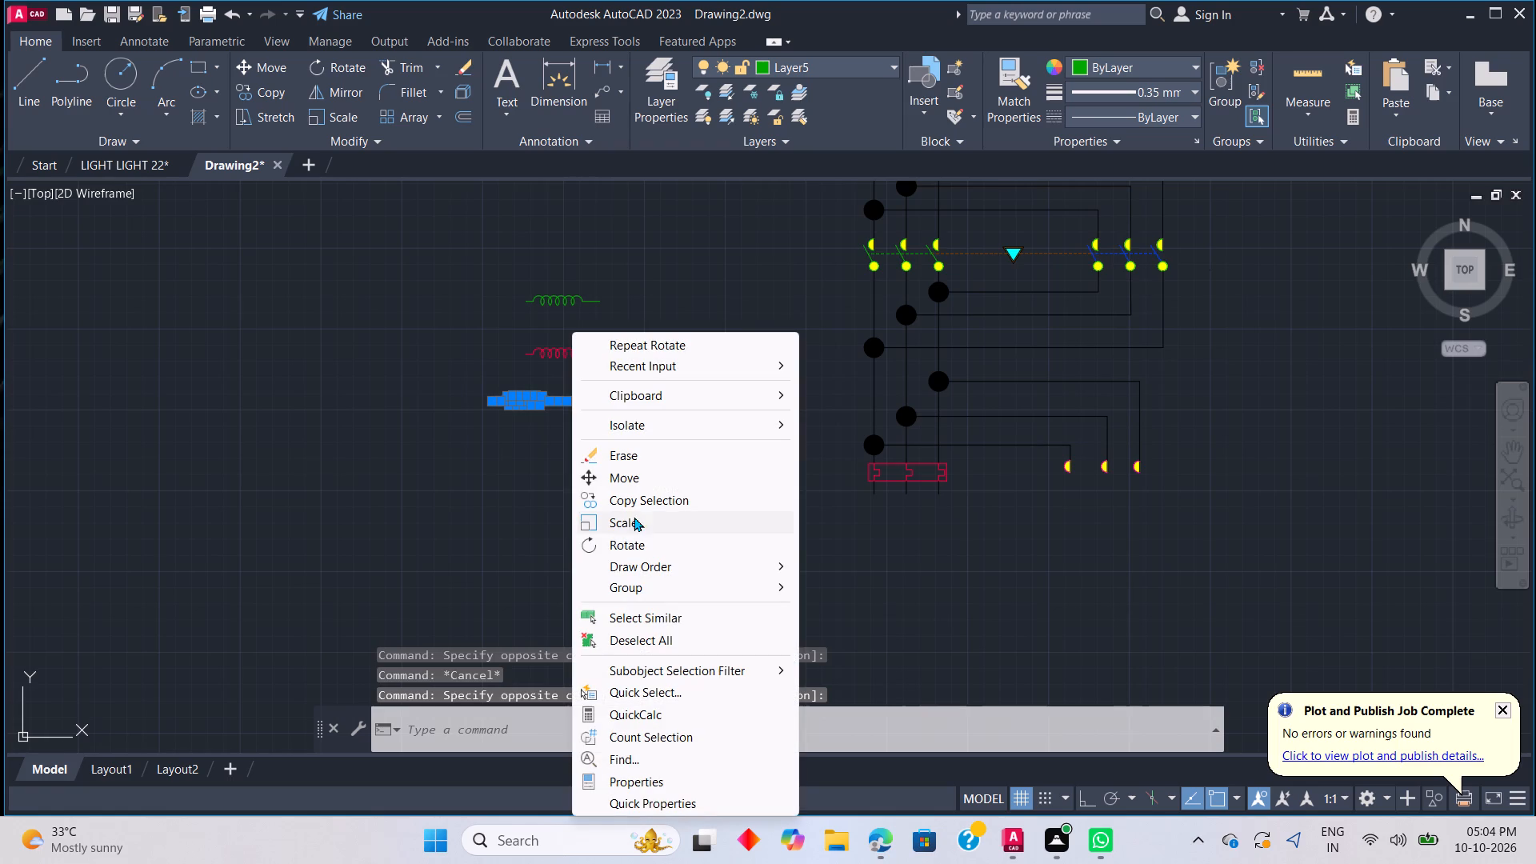
left_click(634, 543)
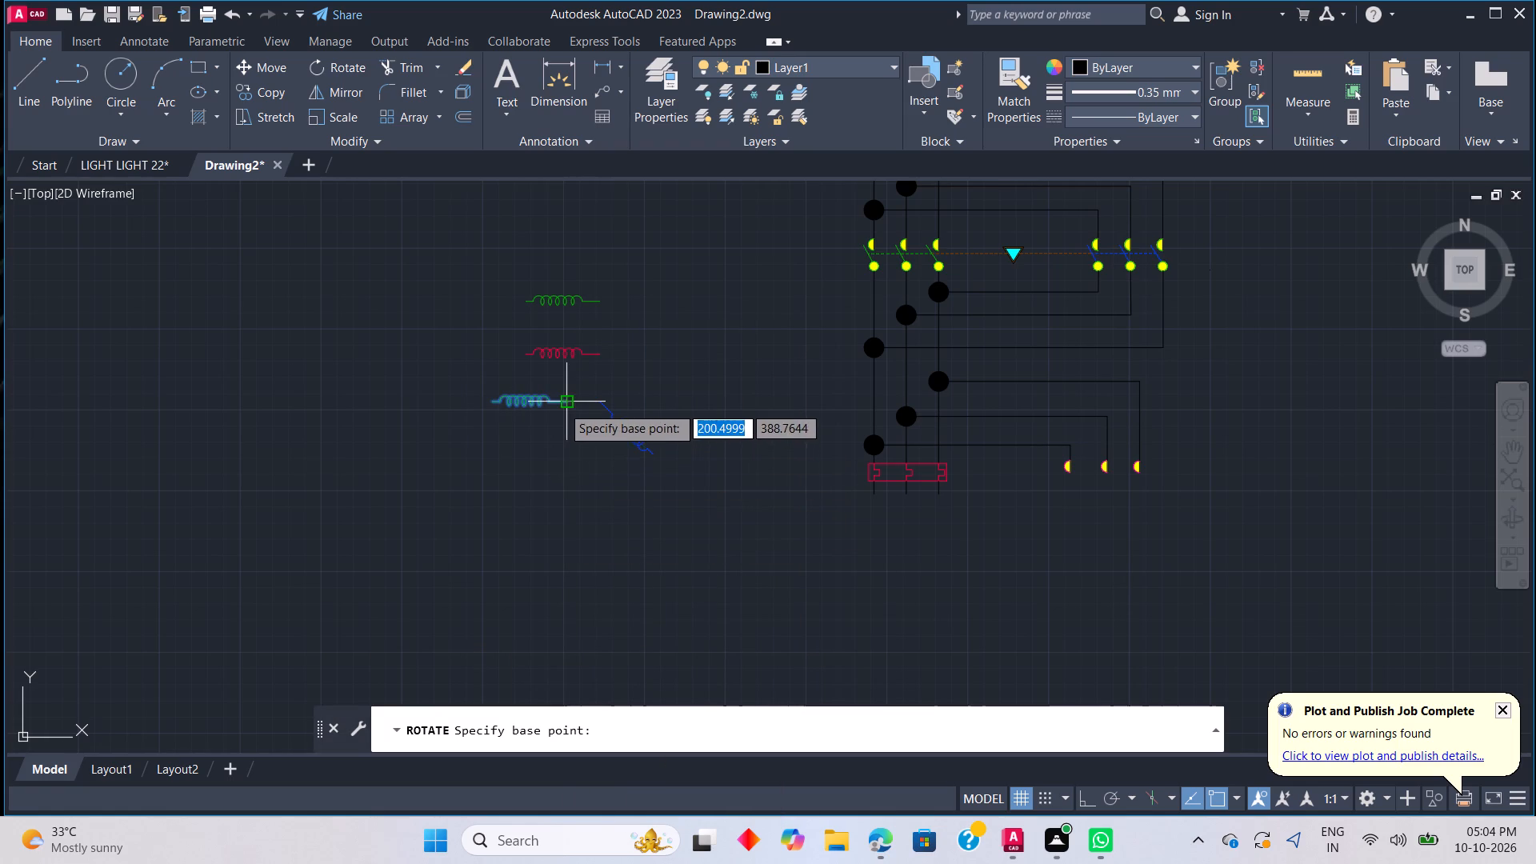
left_click(562, 406)
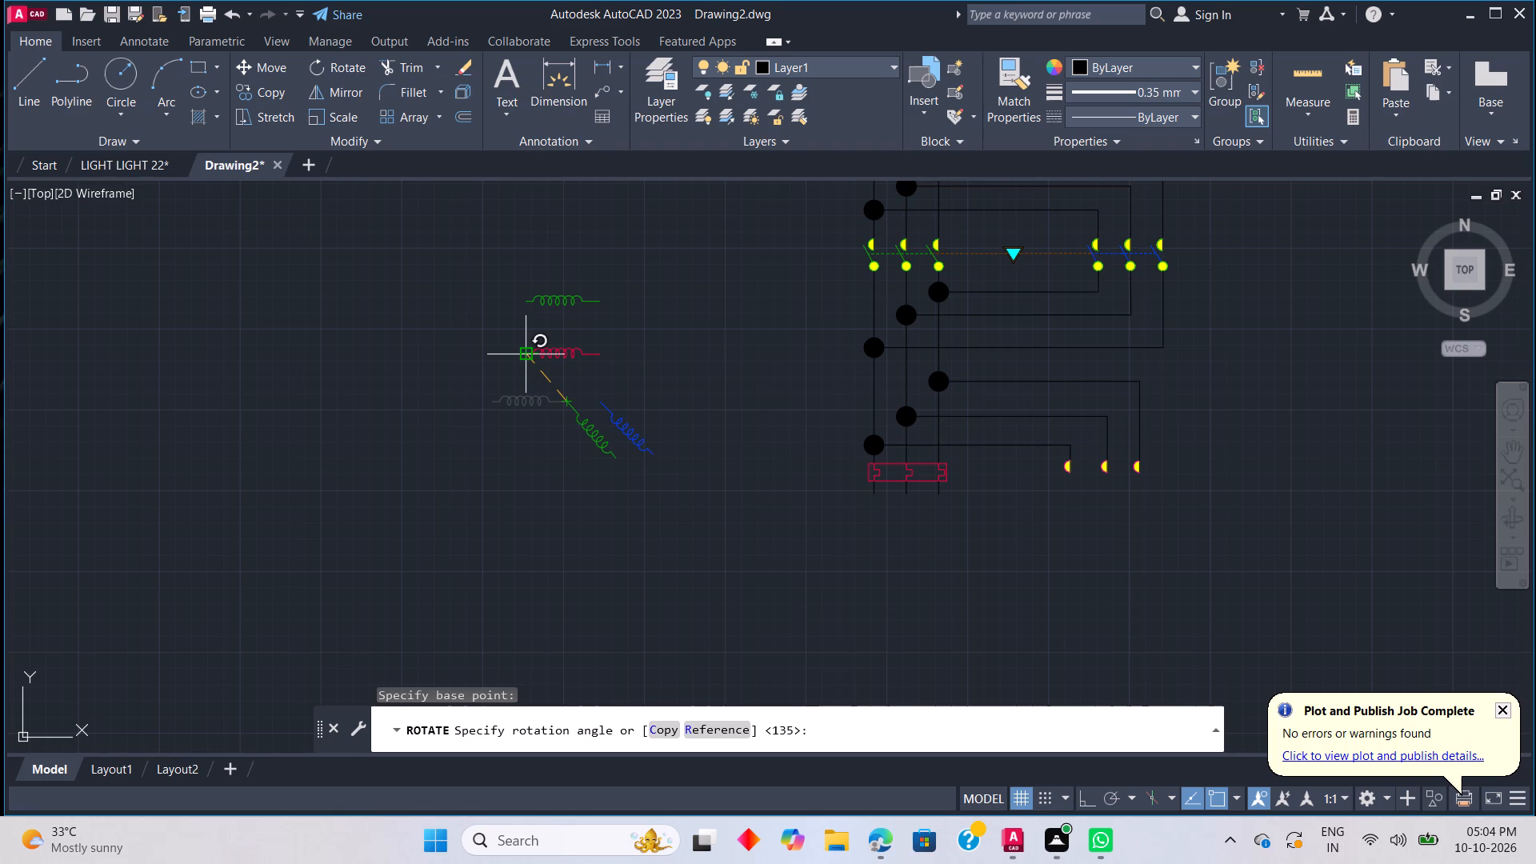
left_click(523, 358)
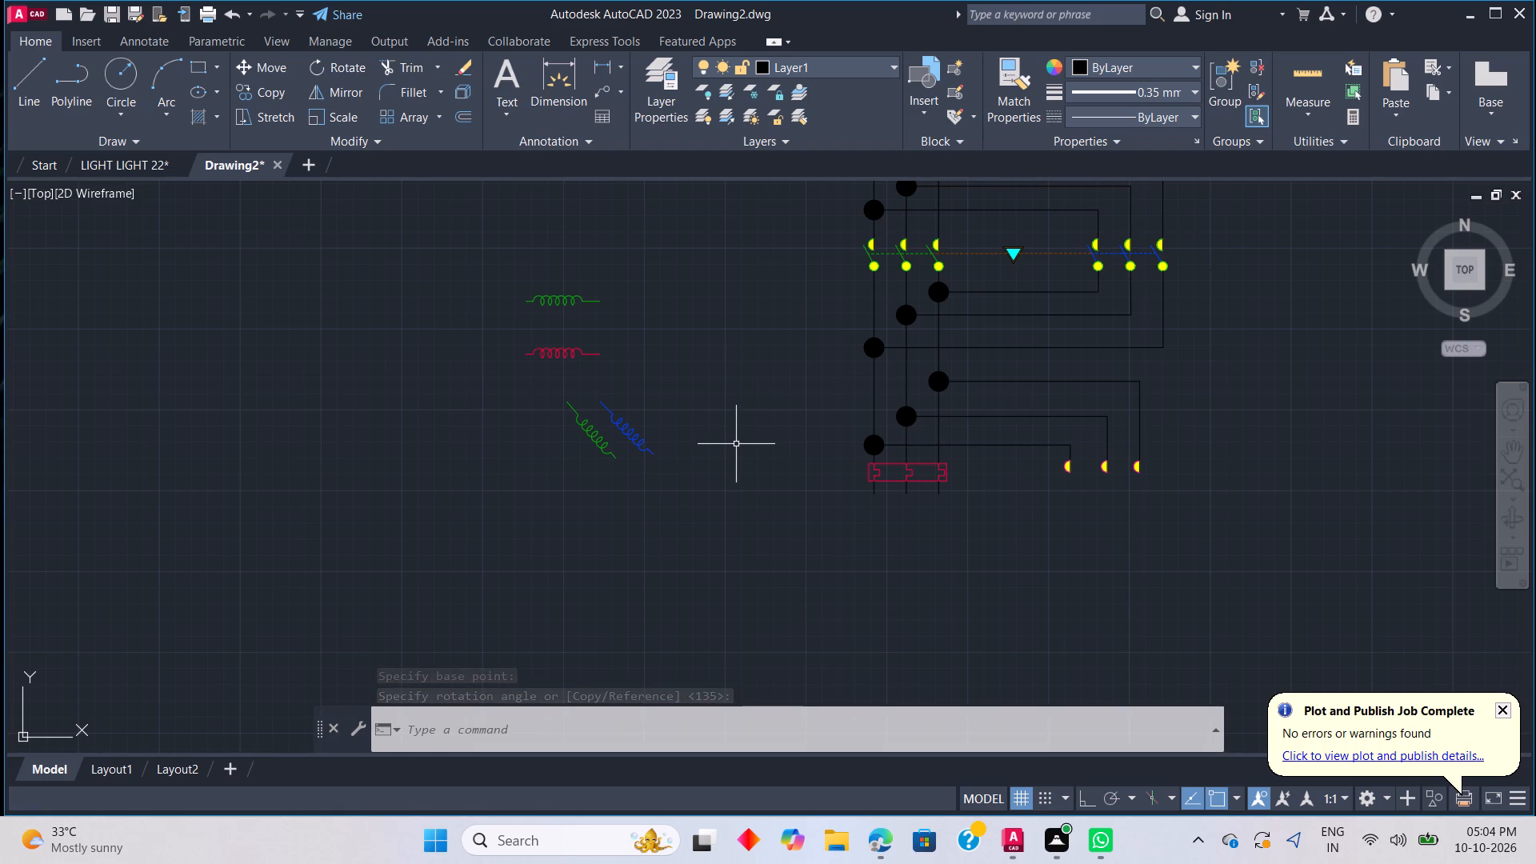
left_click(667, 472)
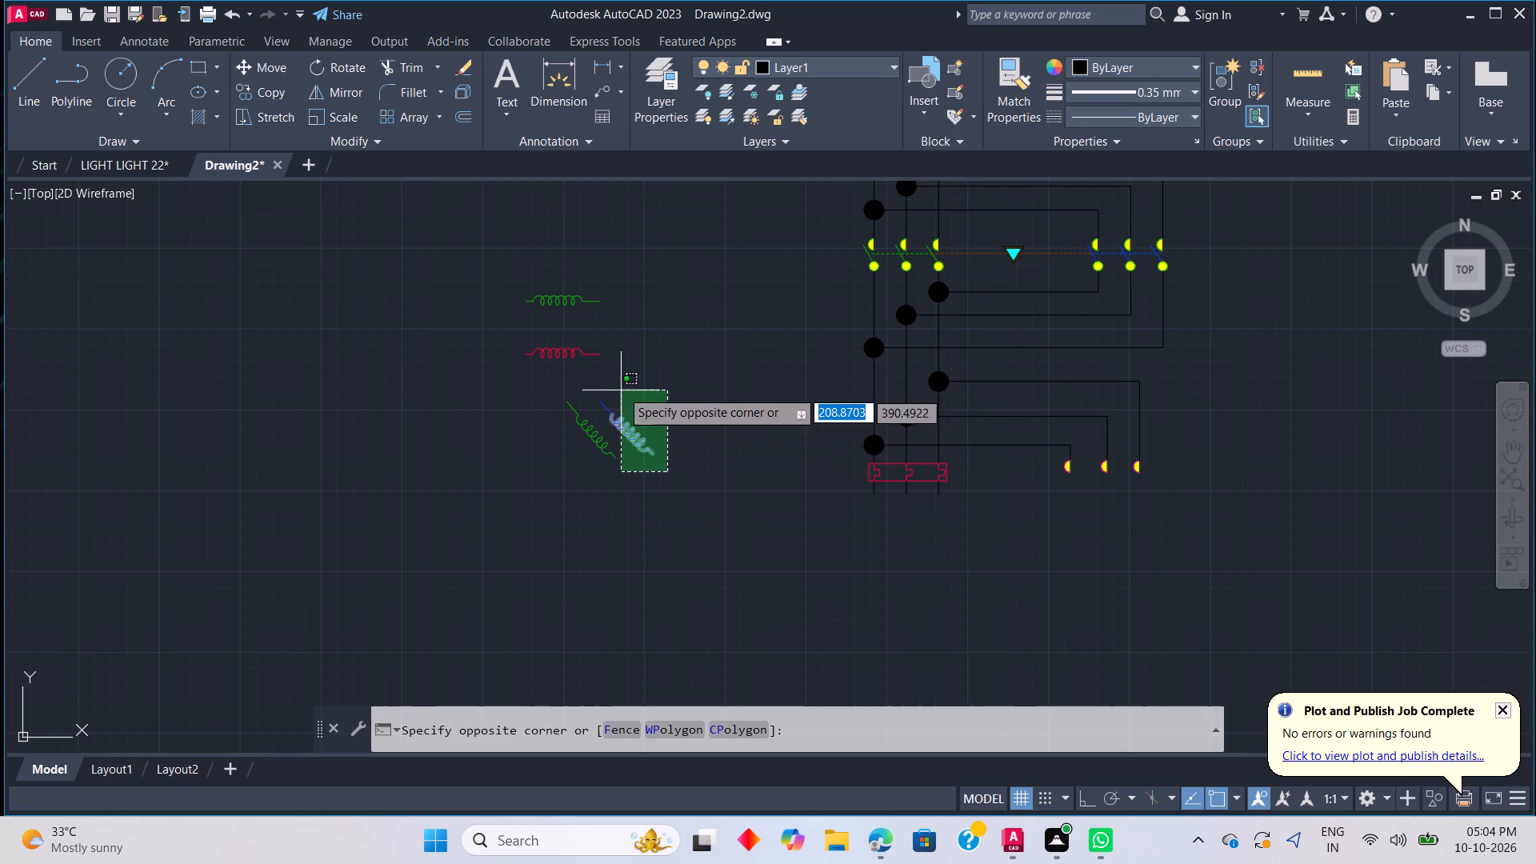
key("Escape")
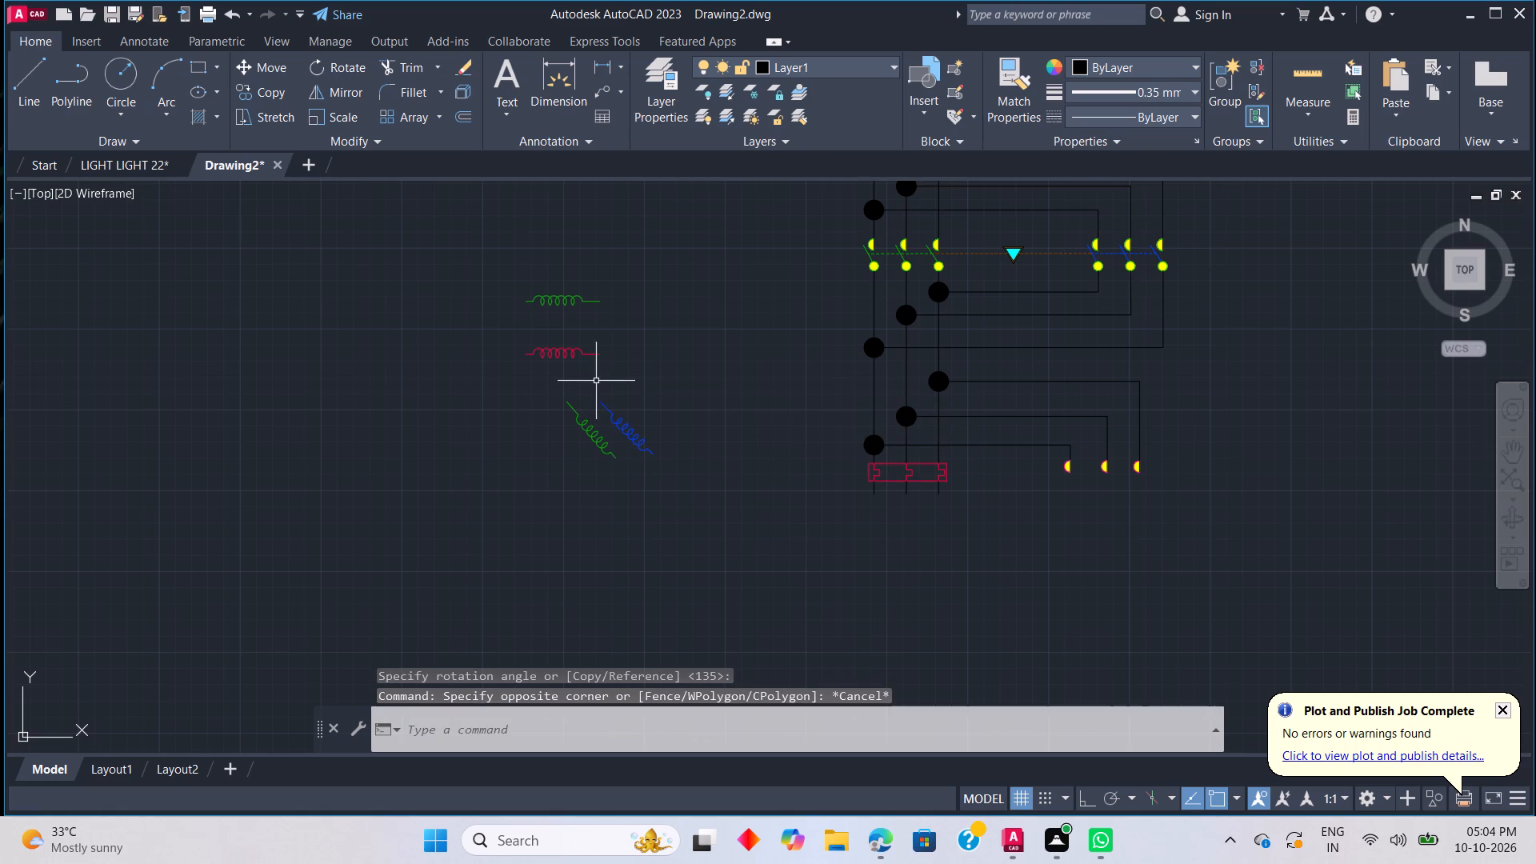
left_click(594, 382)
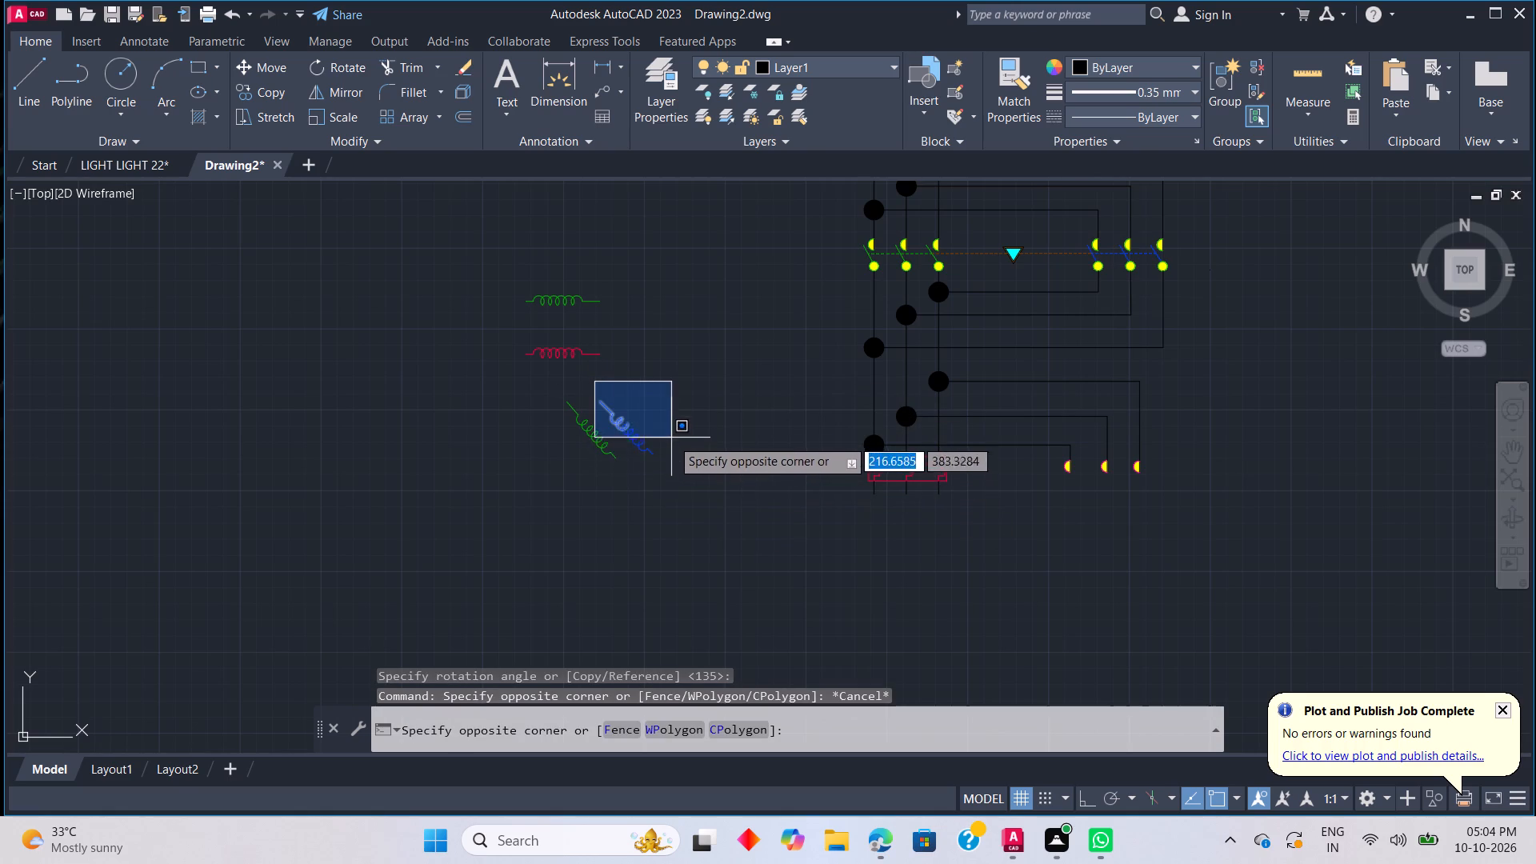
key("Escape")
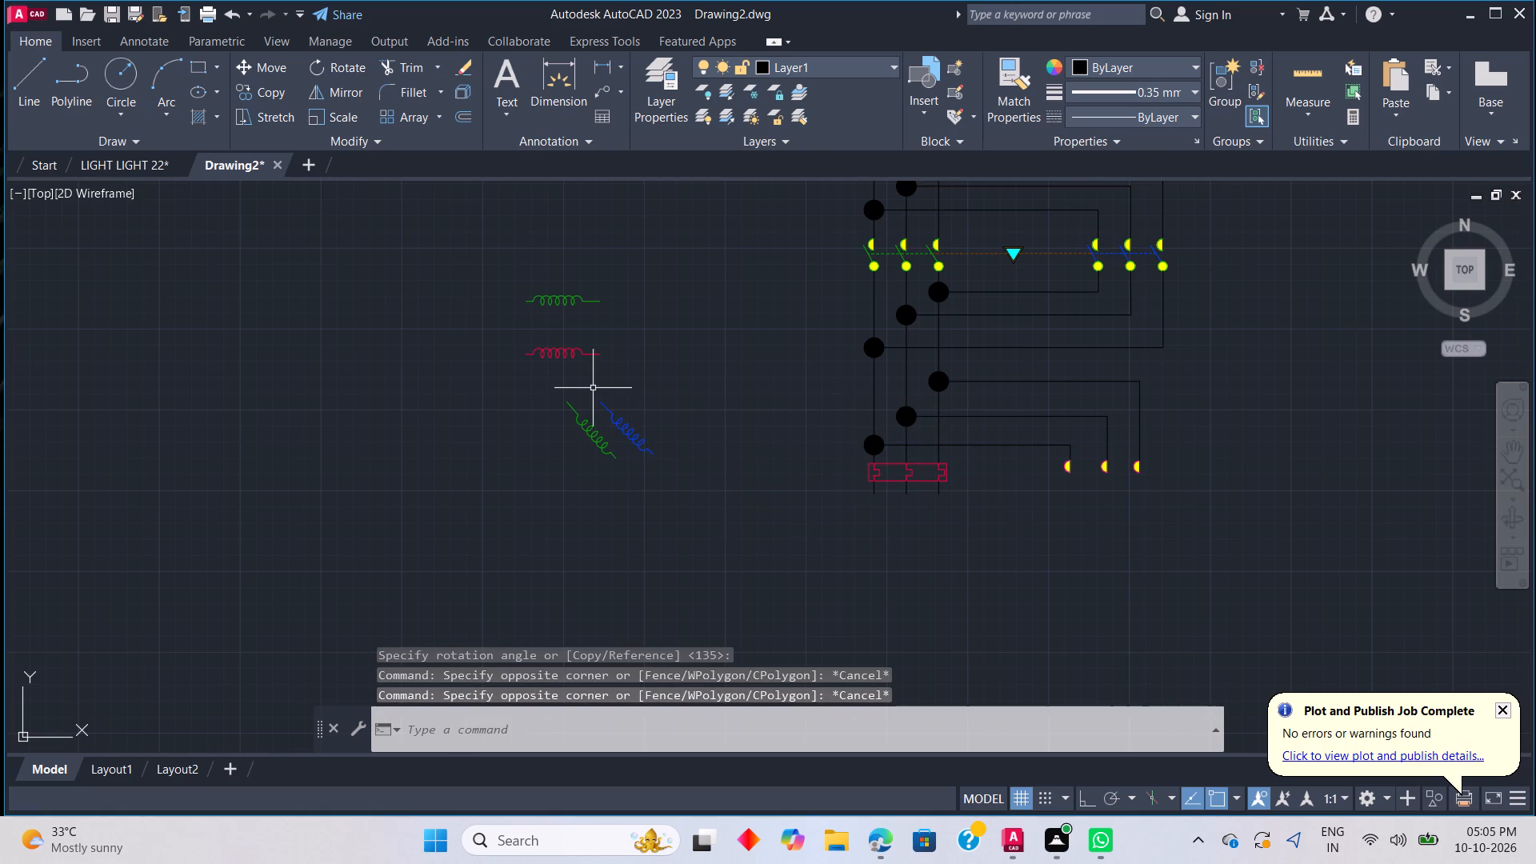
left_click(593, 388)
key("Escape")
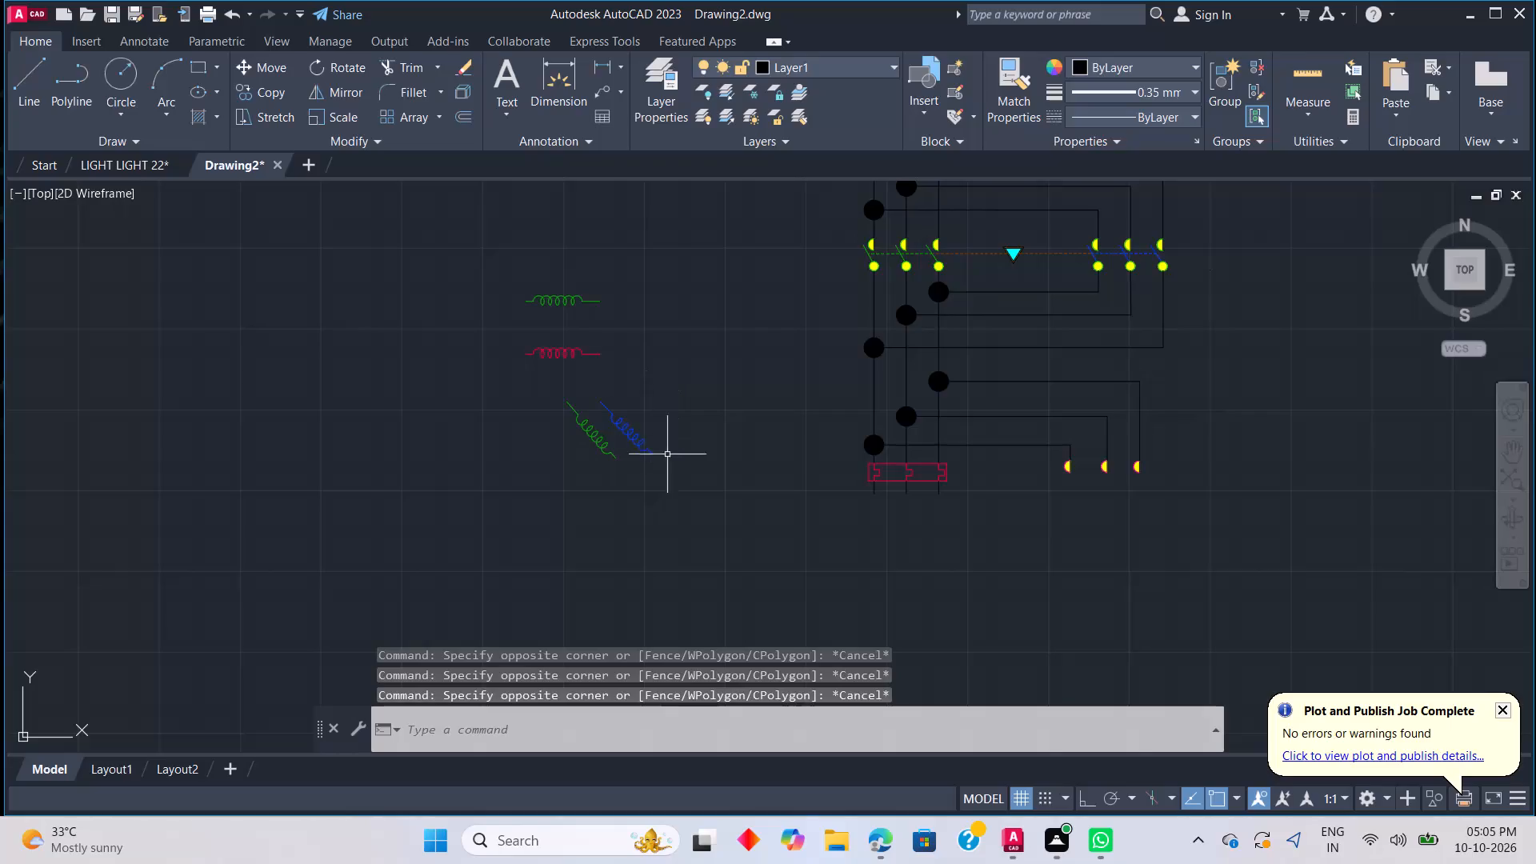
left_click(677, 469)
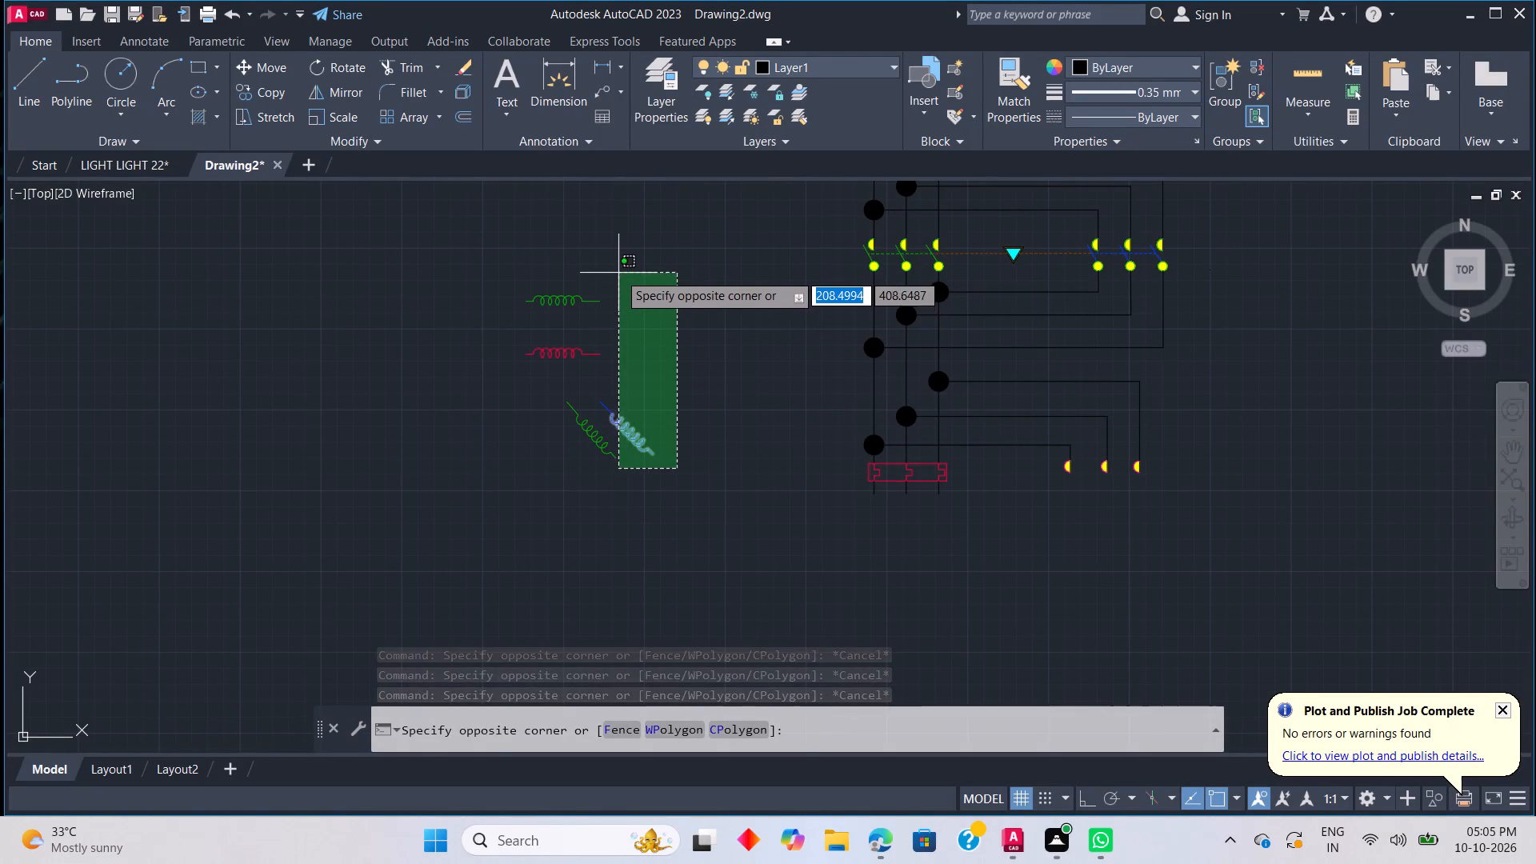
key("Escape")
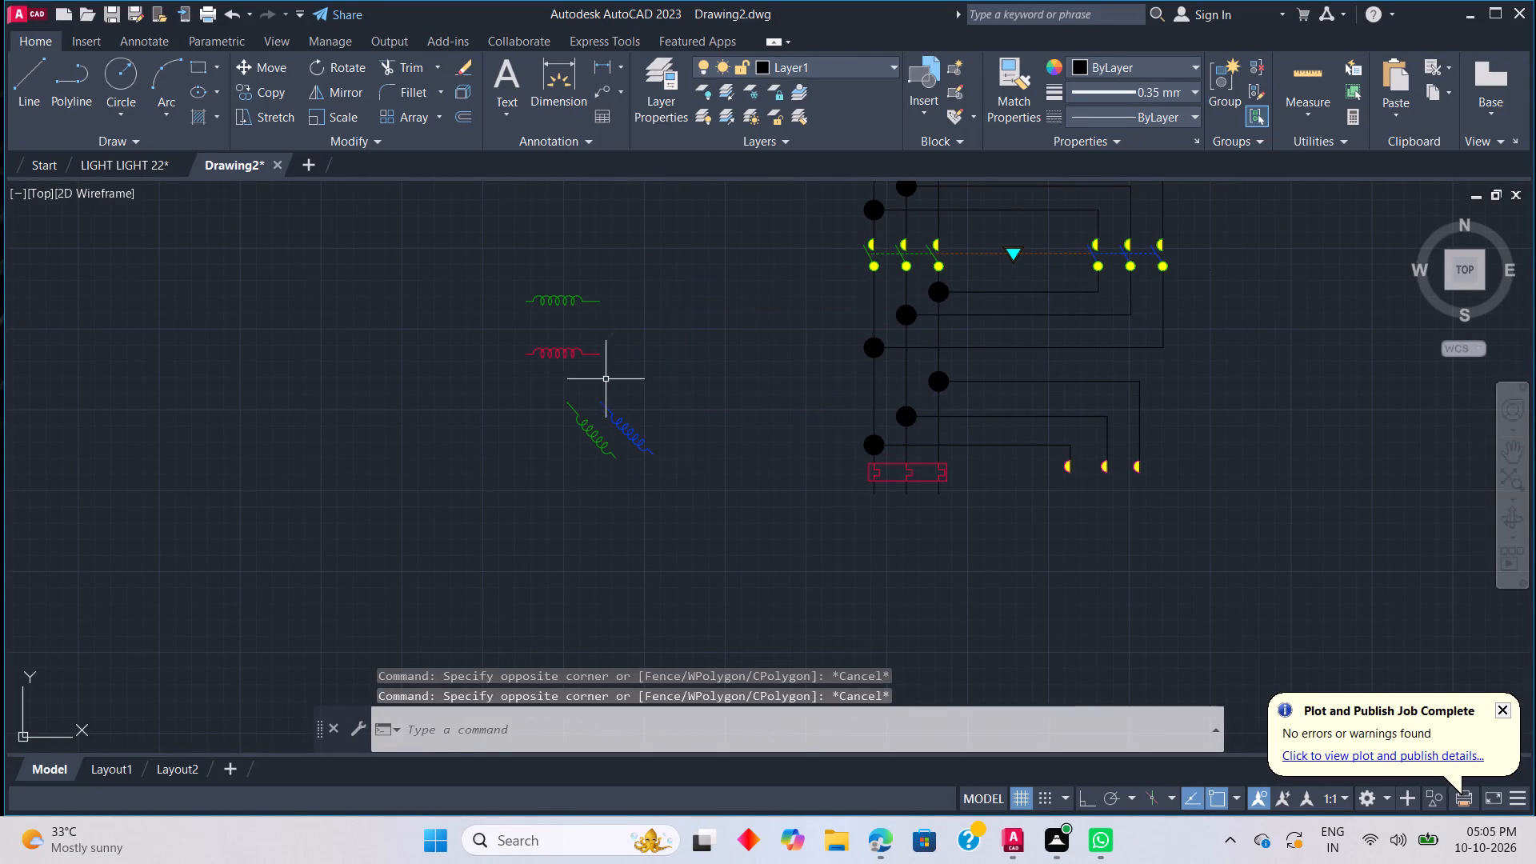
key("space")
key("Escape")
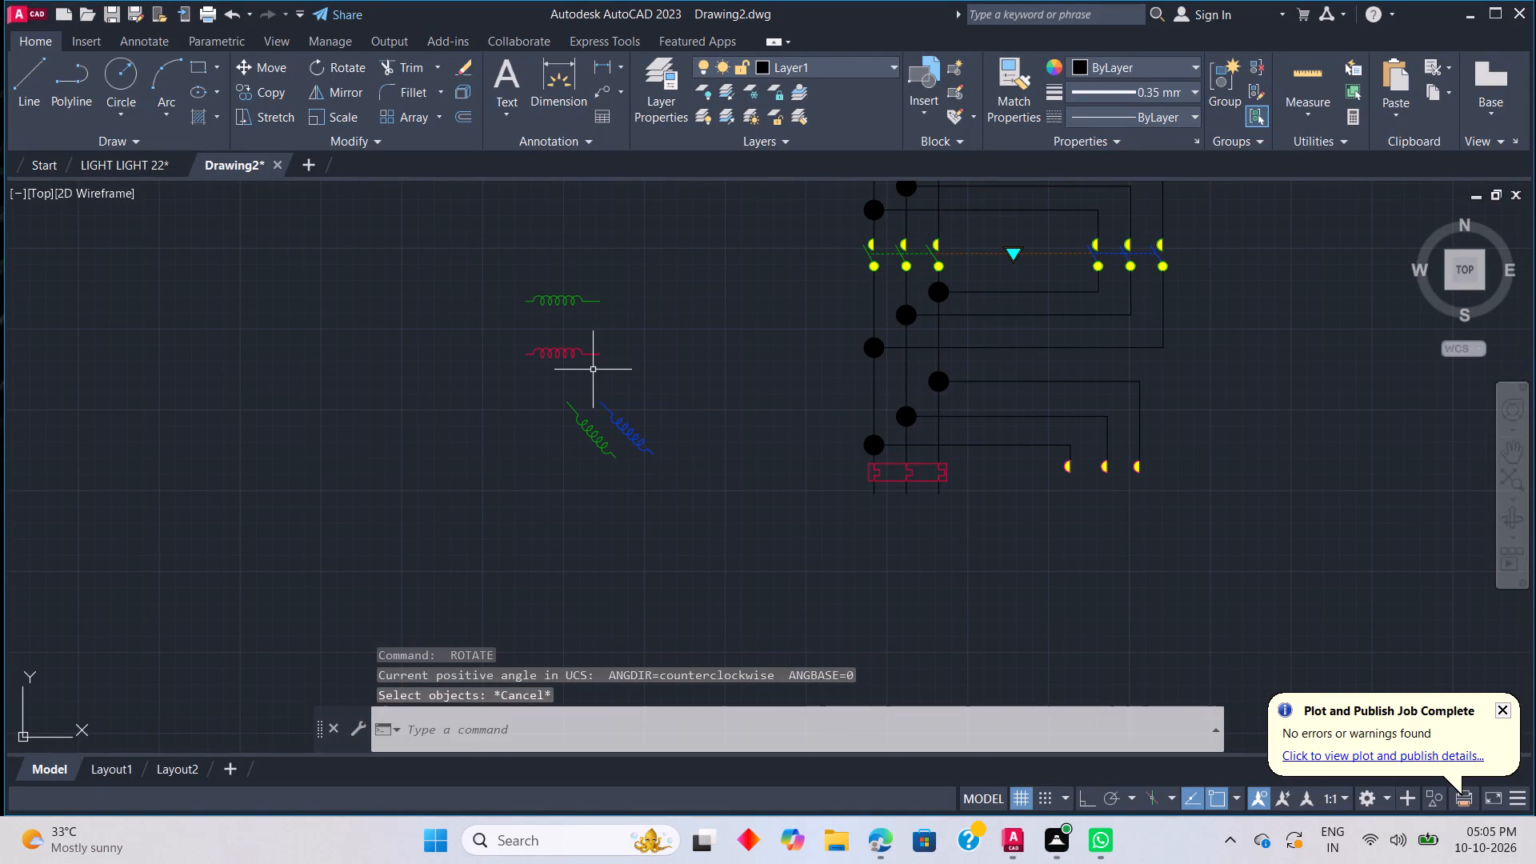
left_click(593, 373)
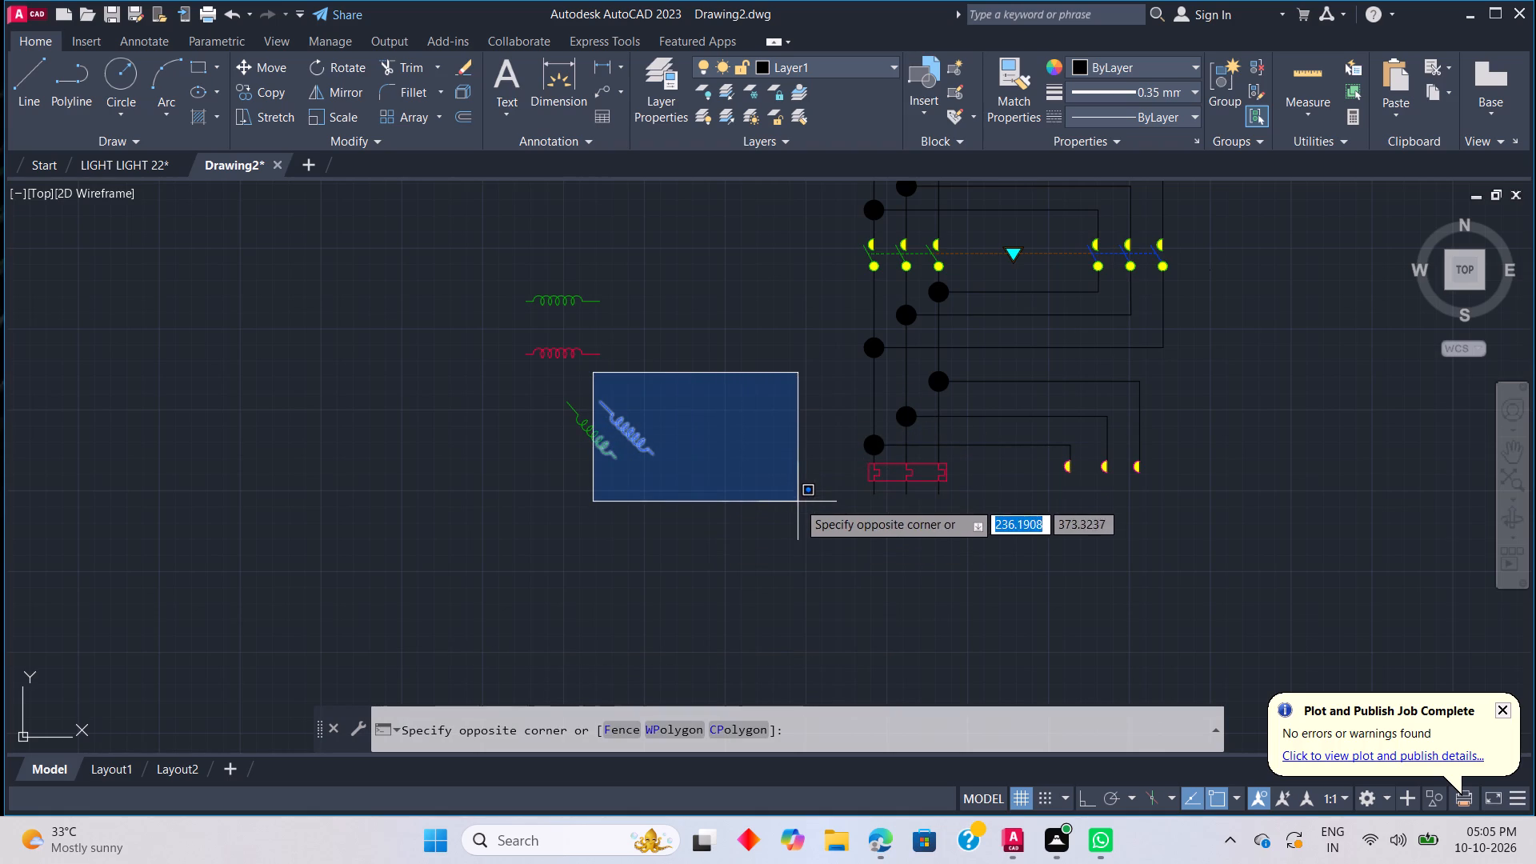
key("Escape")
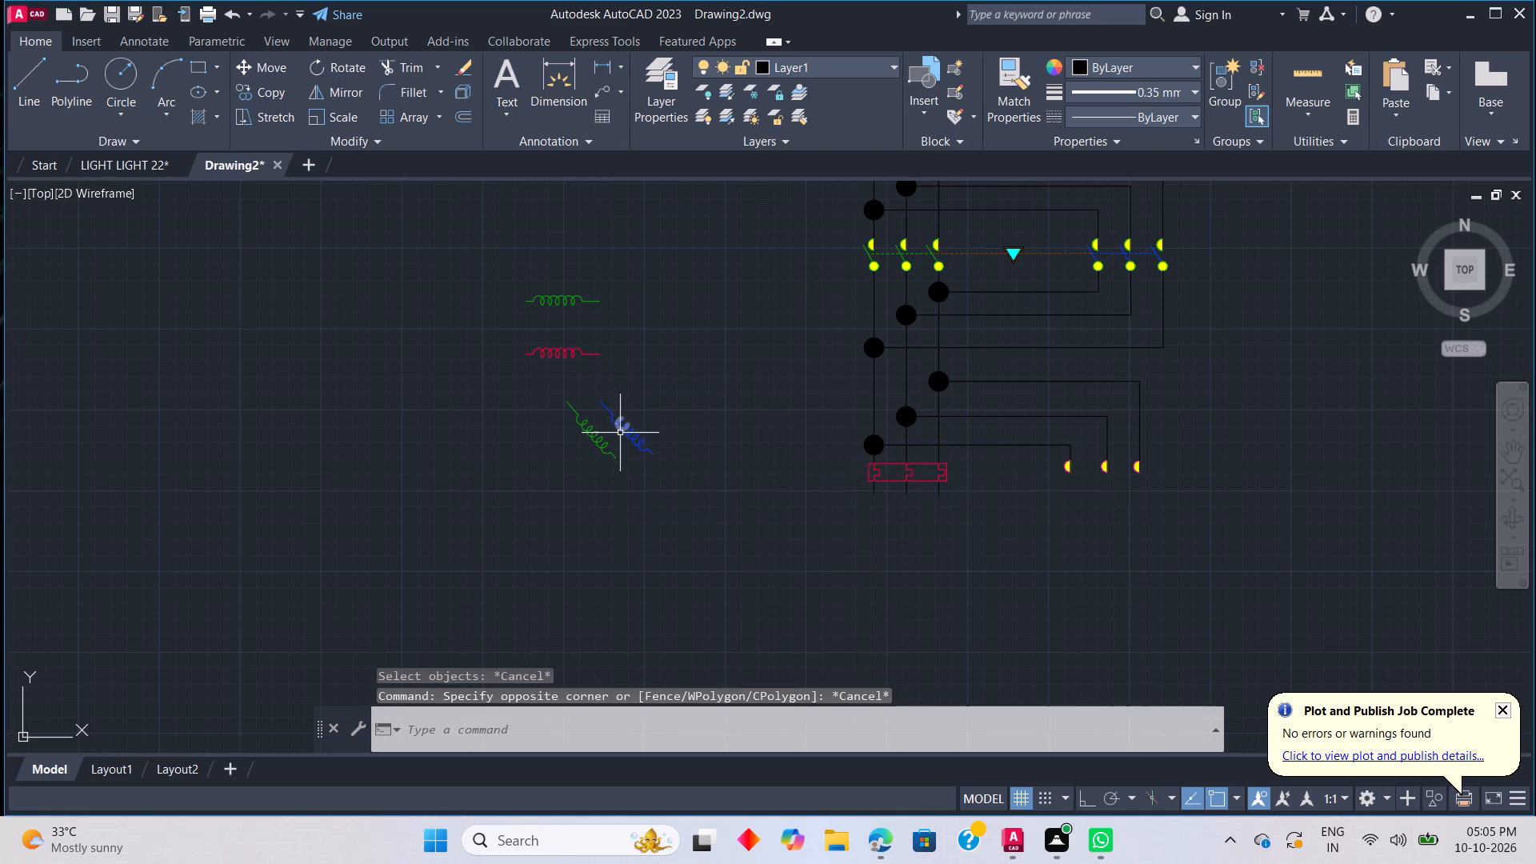
Move the blue slanted coil, the one on the right of the slanted pair, to the green Layer5.
left_click(675, 470)
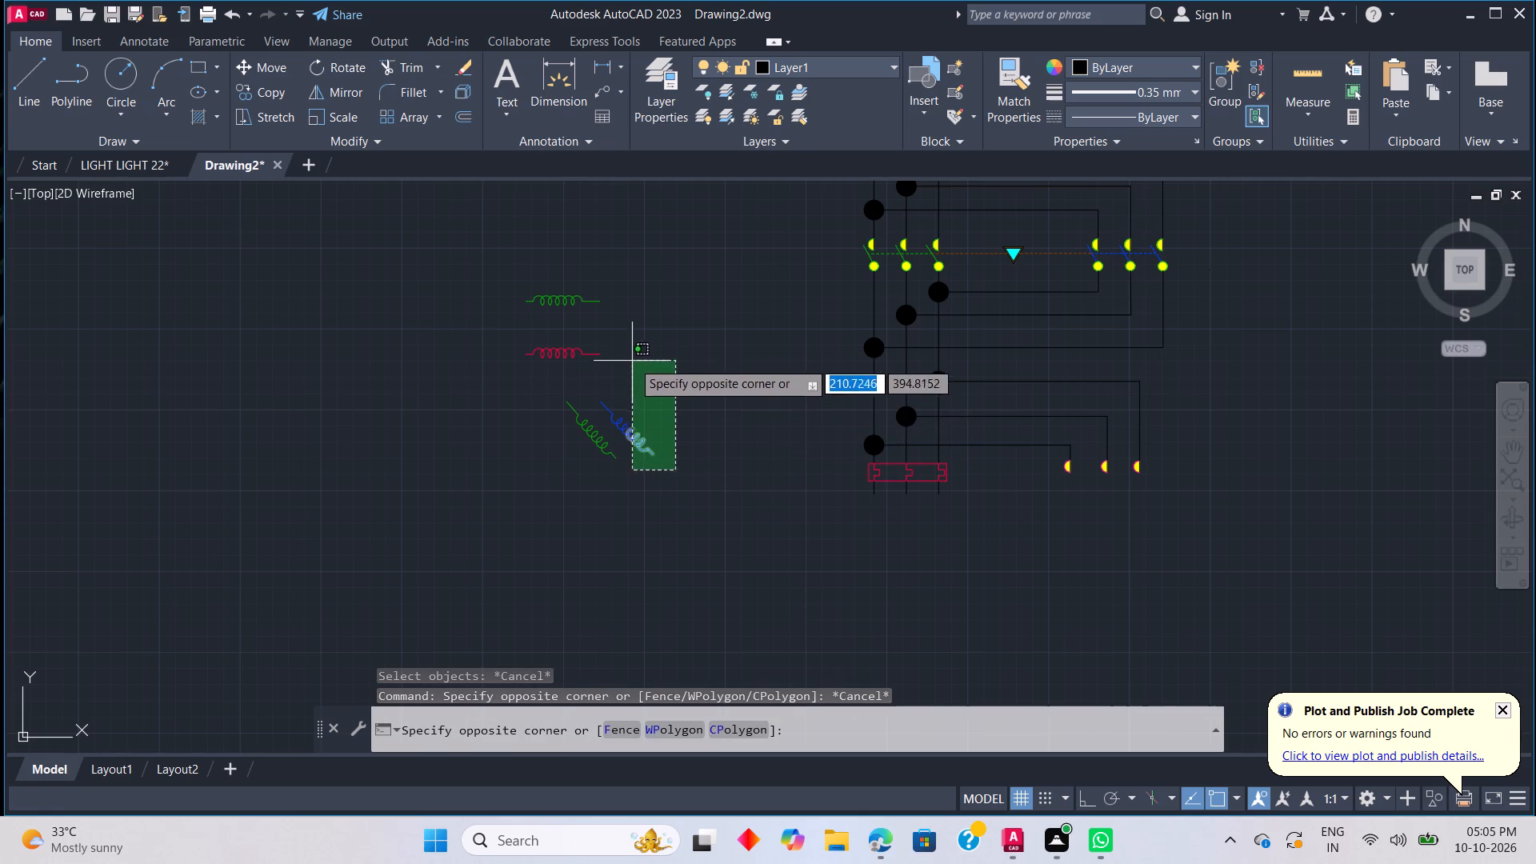
left_click(613, 311)
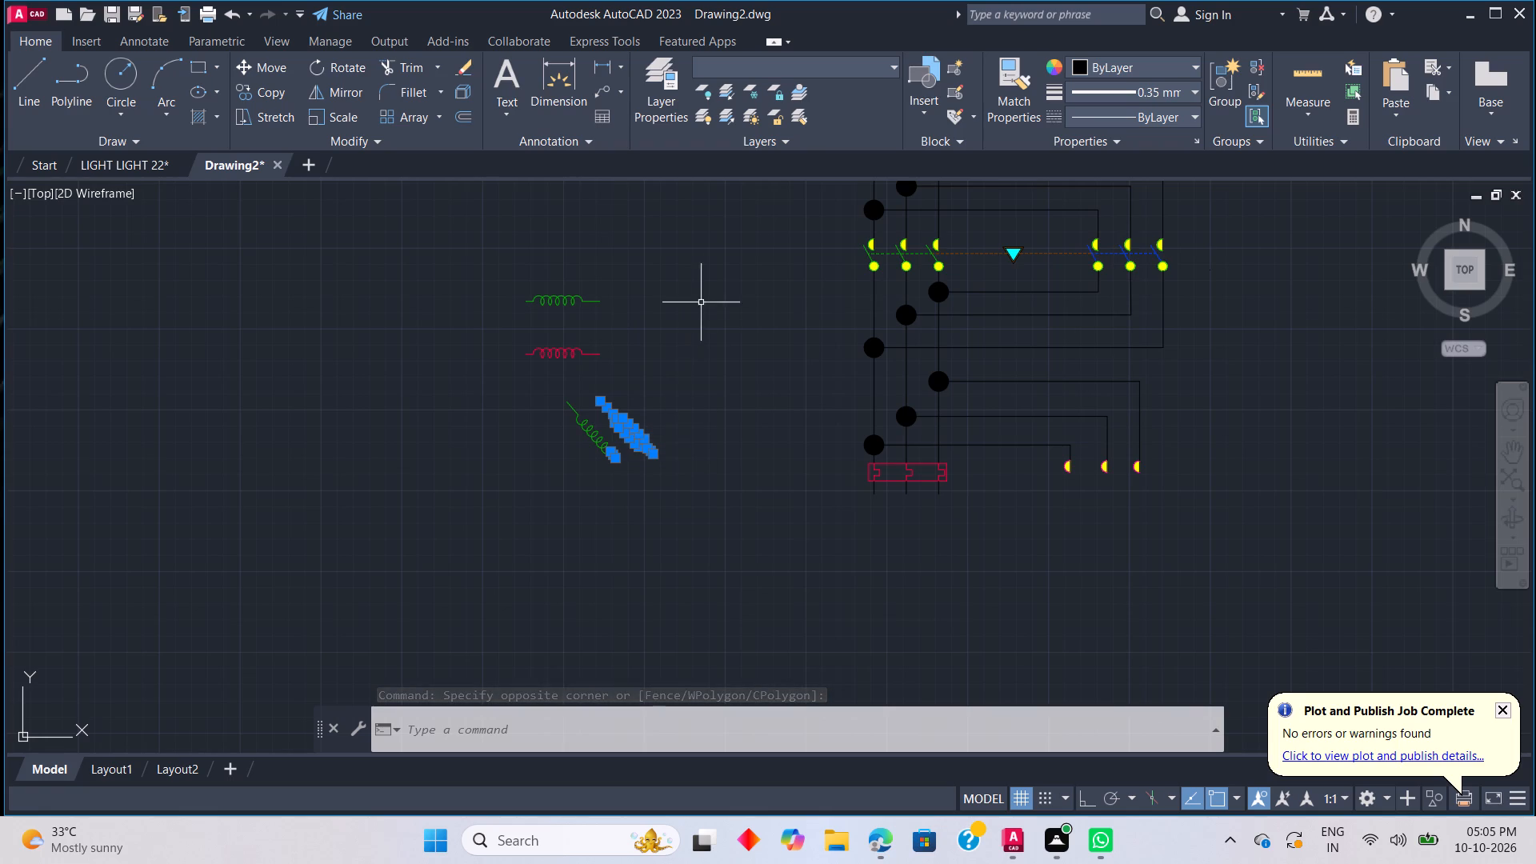
left_click(854, 62)
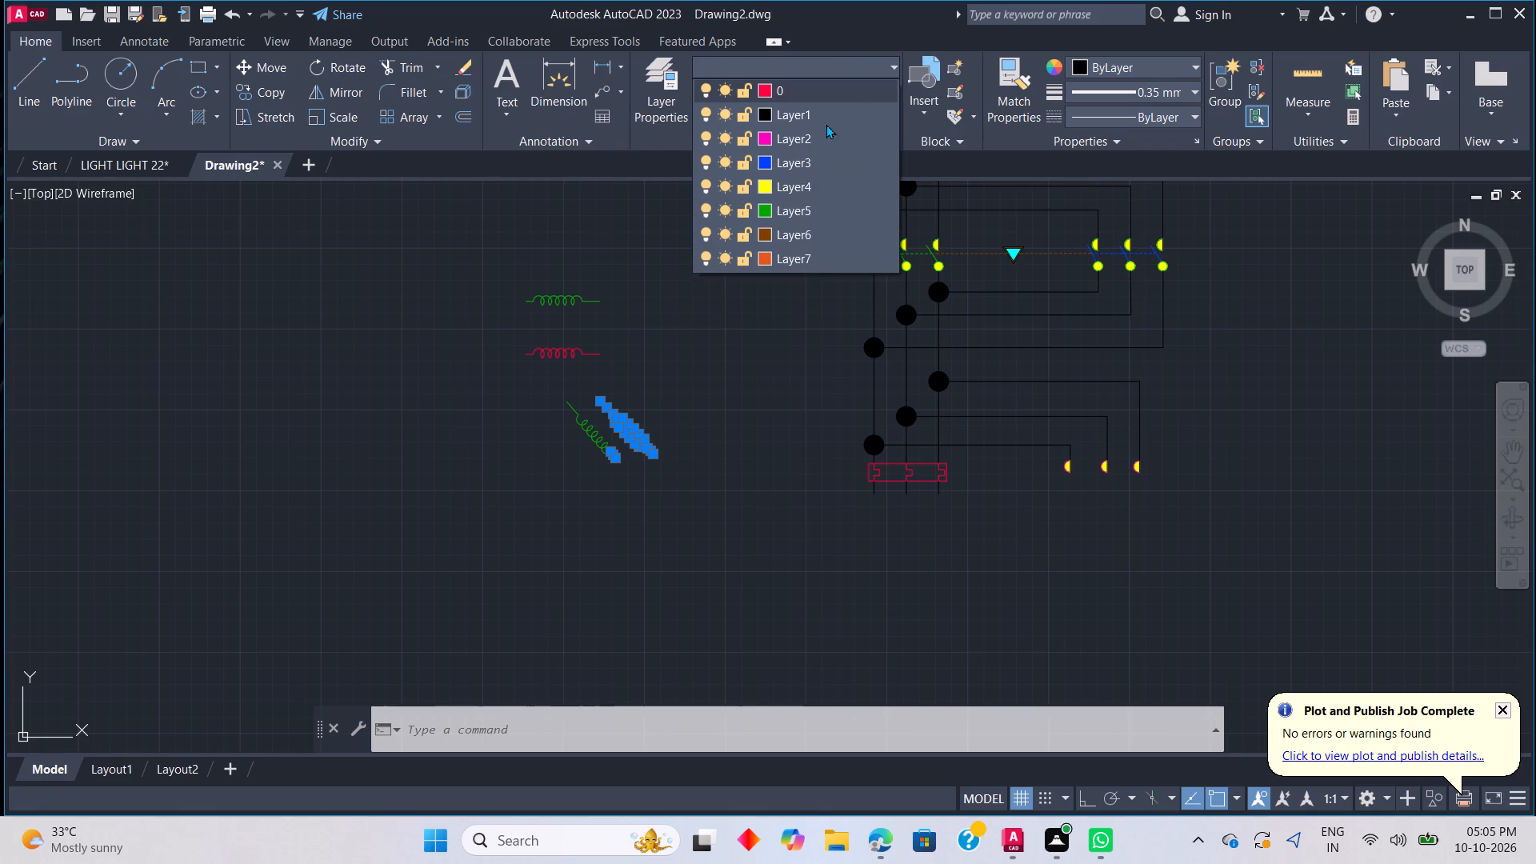
left_click(770, 221)
left_click(741, 414)
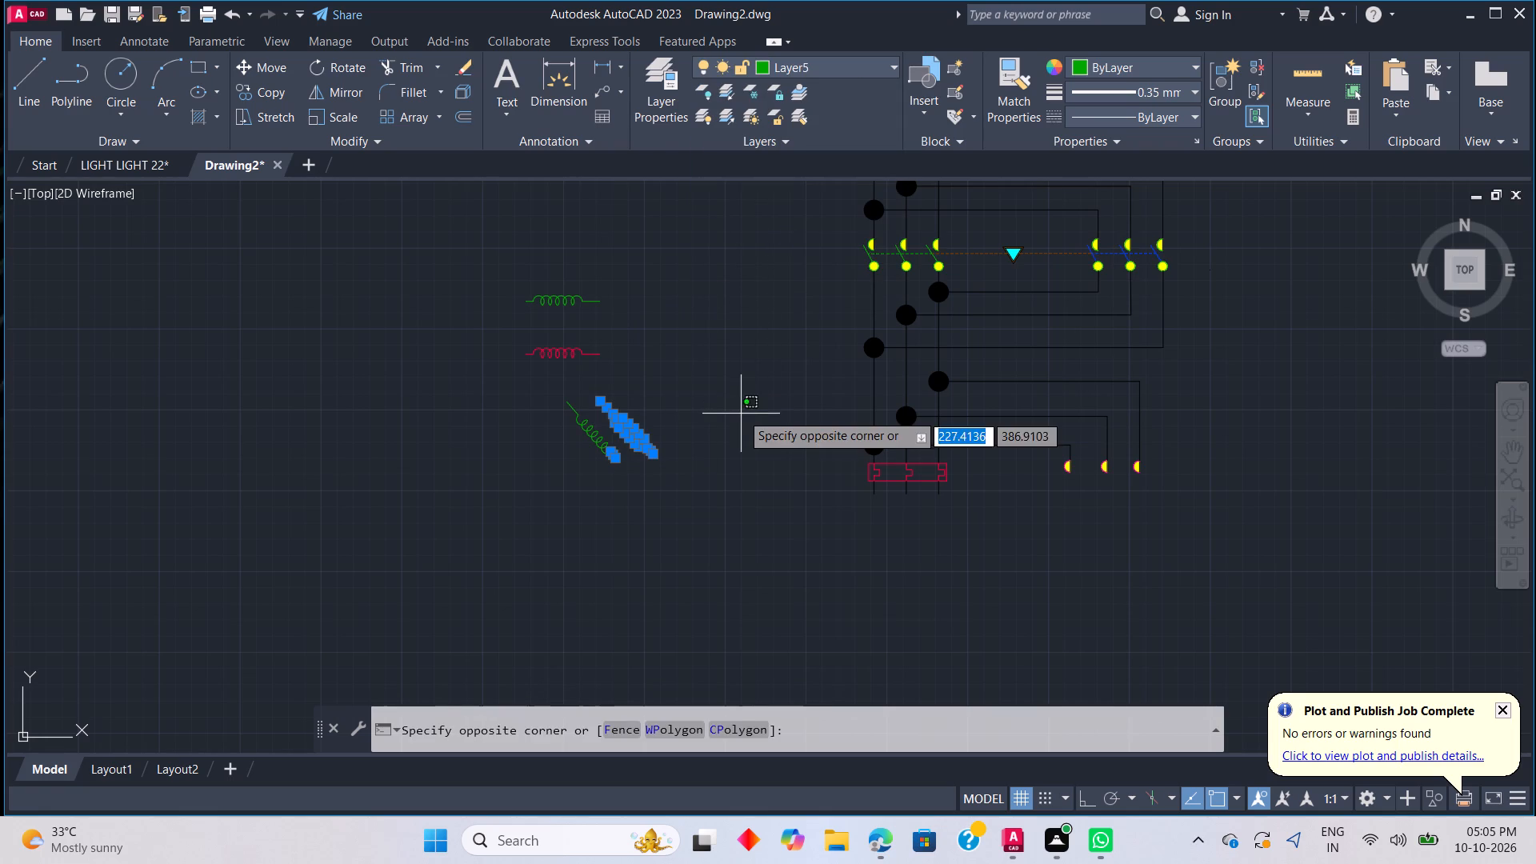
key("Escape")
key("Escape")
Move the left coil of the slanted pair to the blue Layer3.
left_click(643, 476)
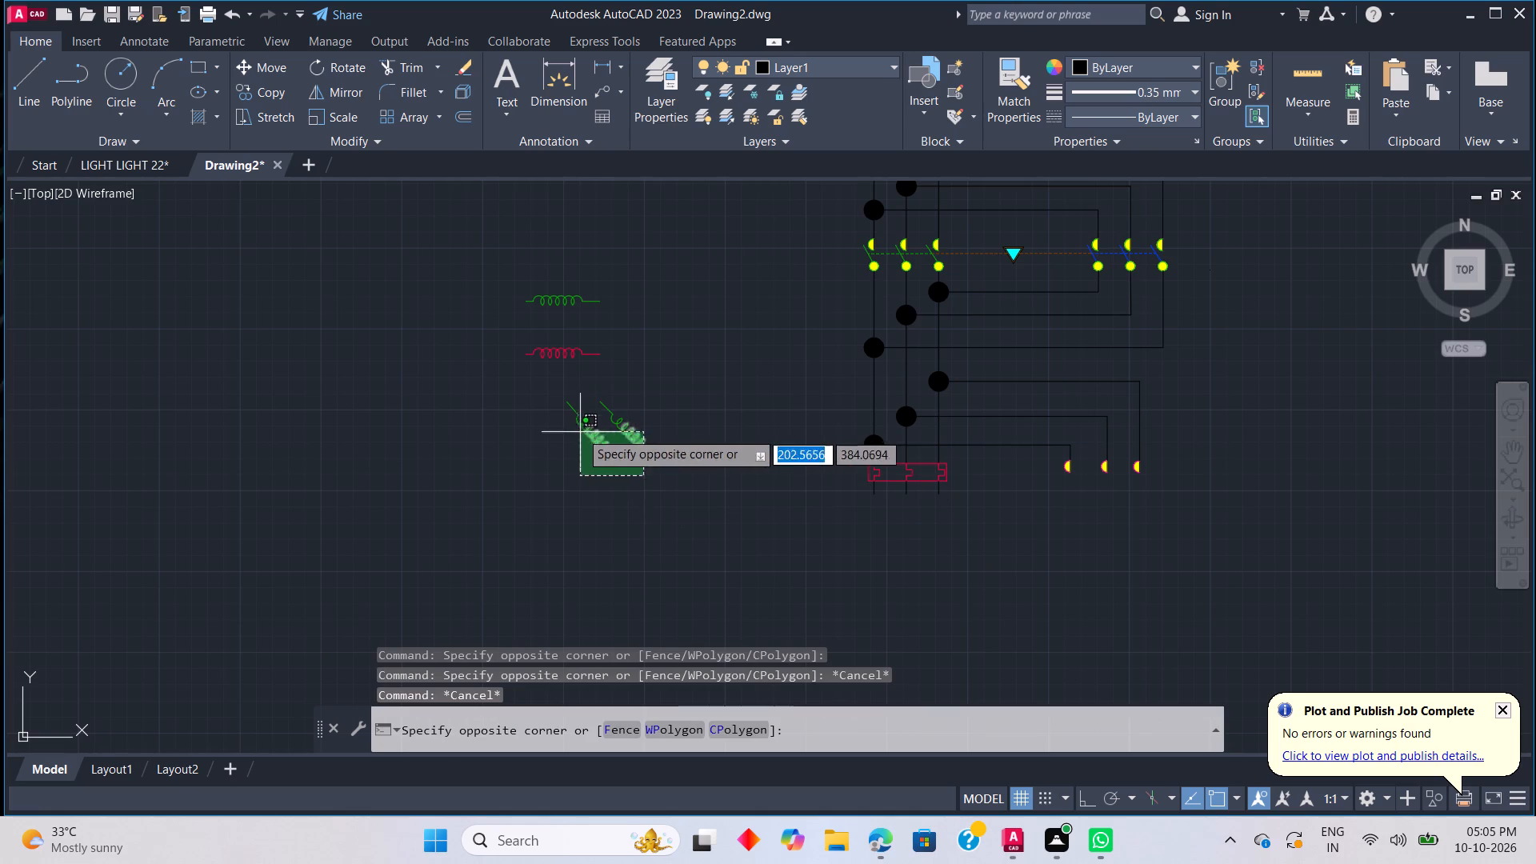
key("Escape")
left_click(610, 478)
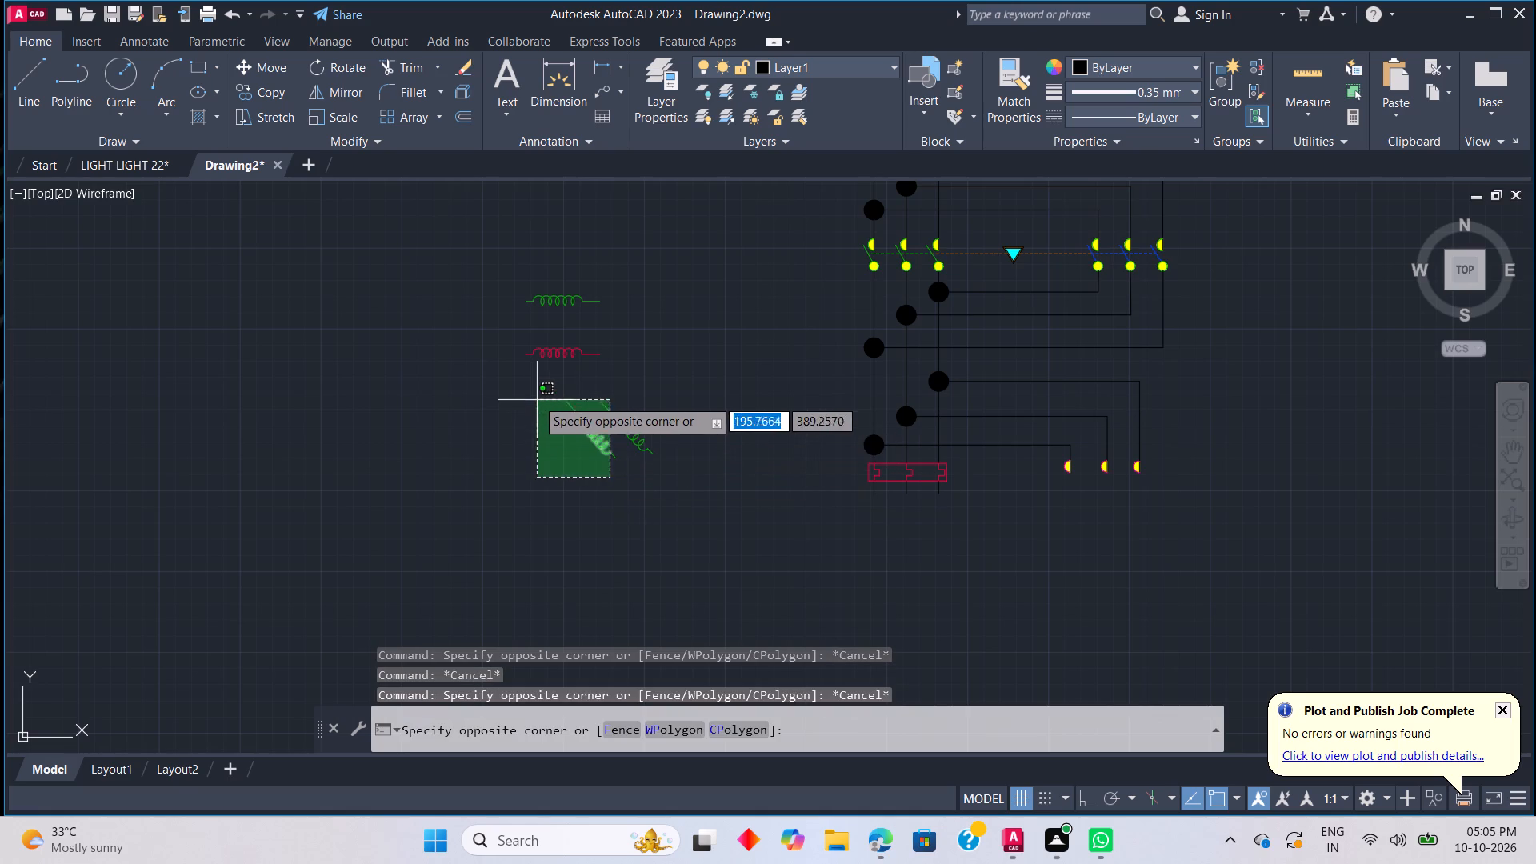
key("Escape")
left_click(622, 480)
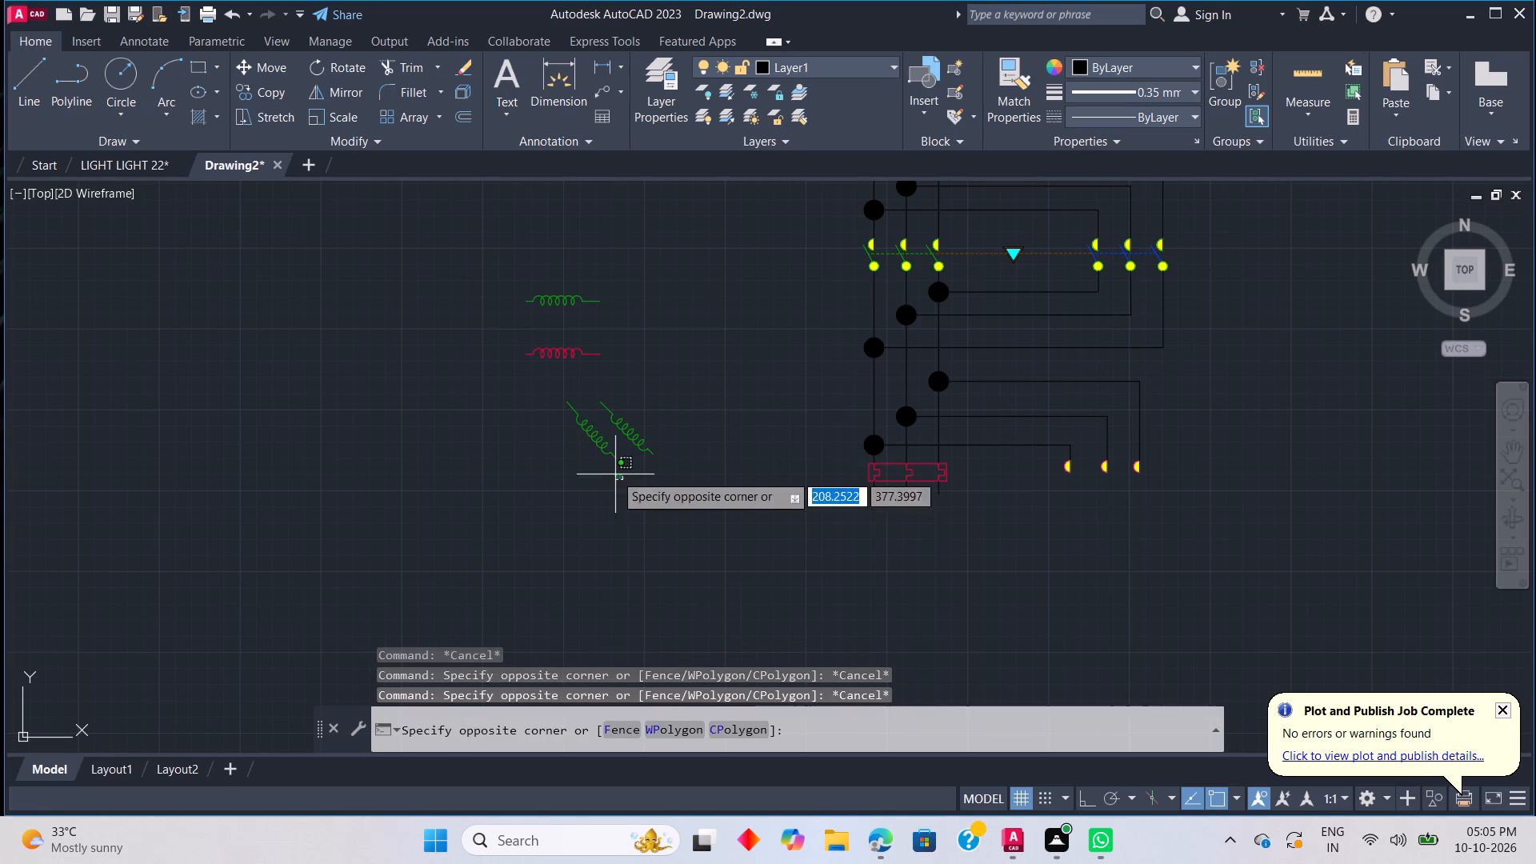
left_click(511, 386)
left_click(886, 71)
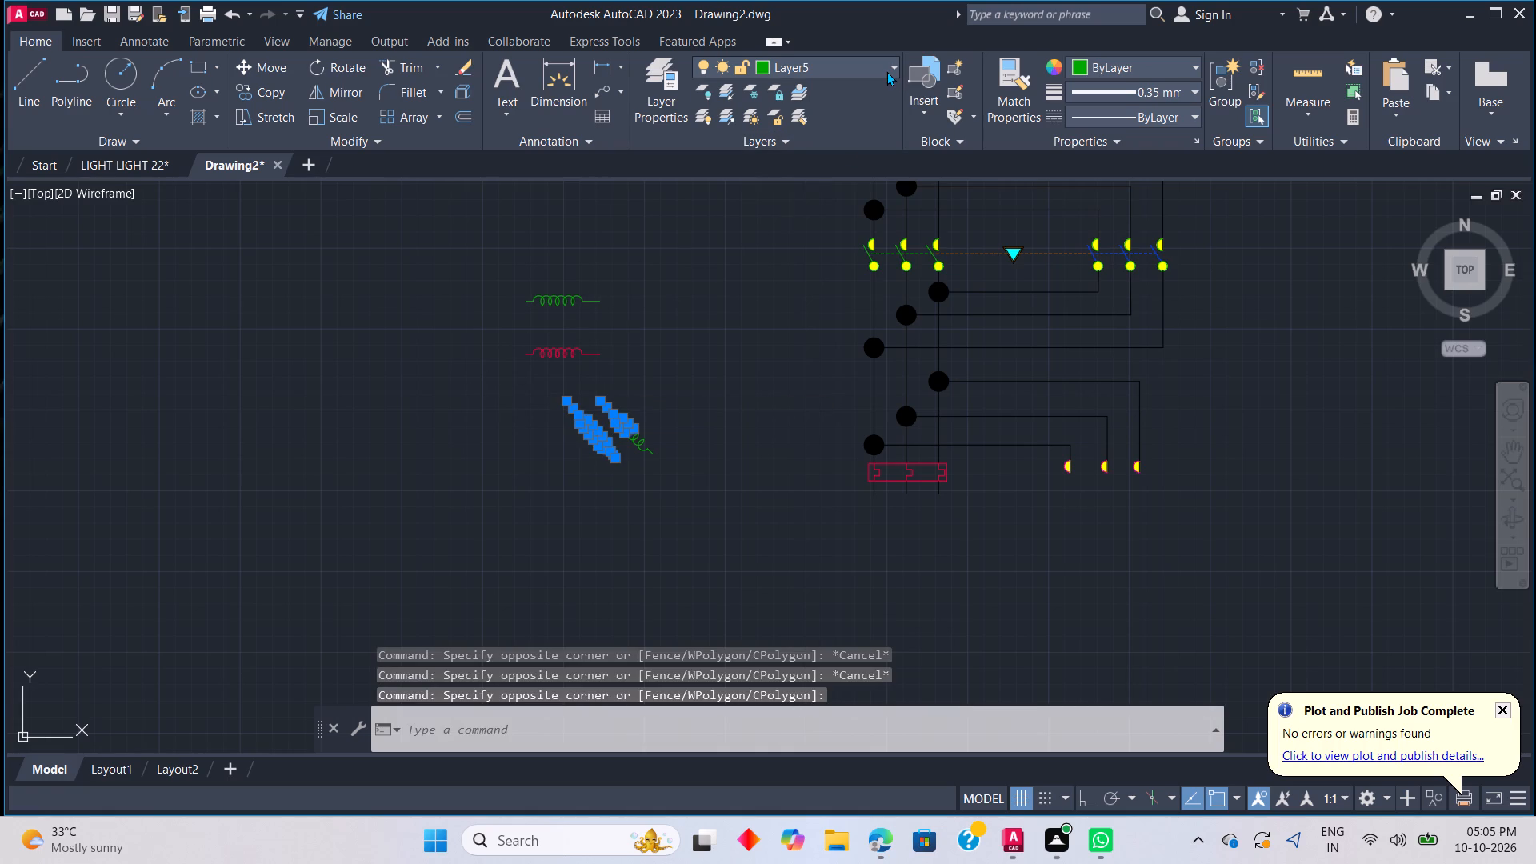
left_click(853, 170)
key("Escape")
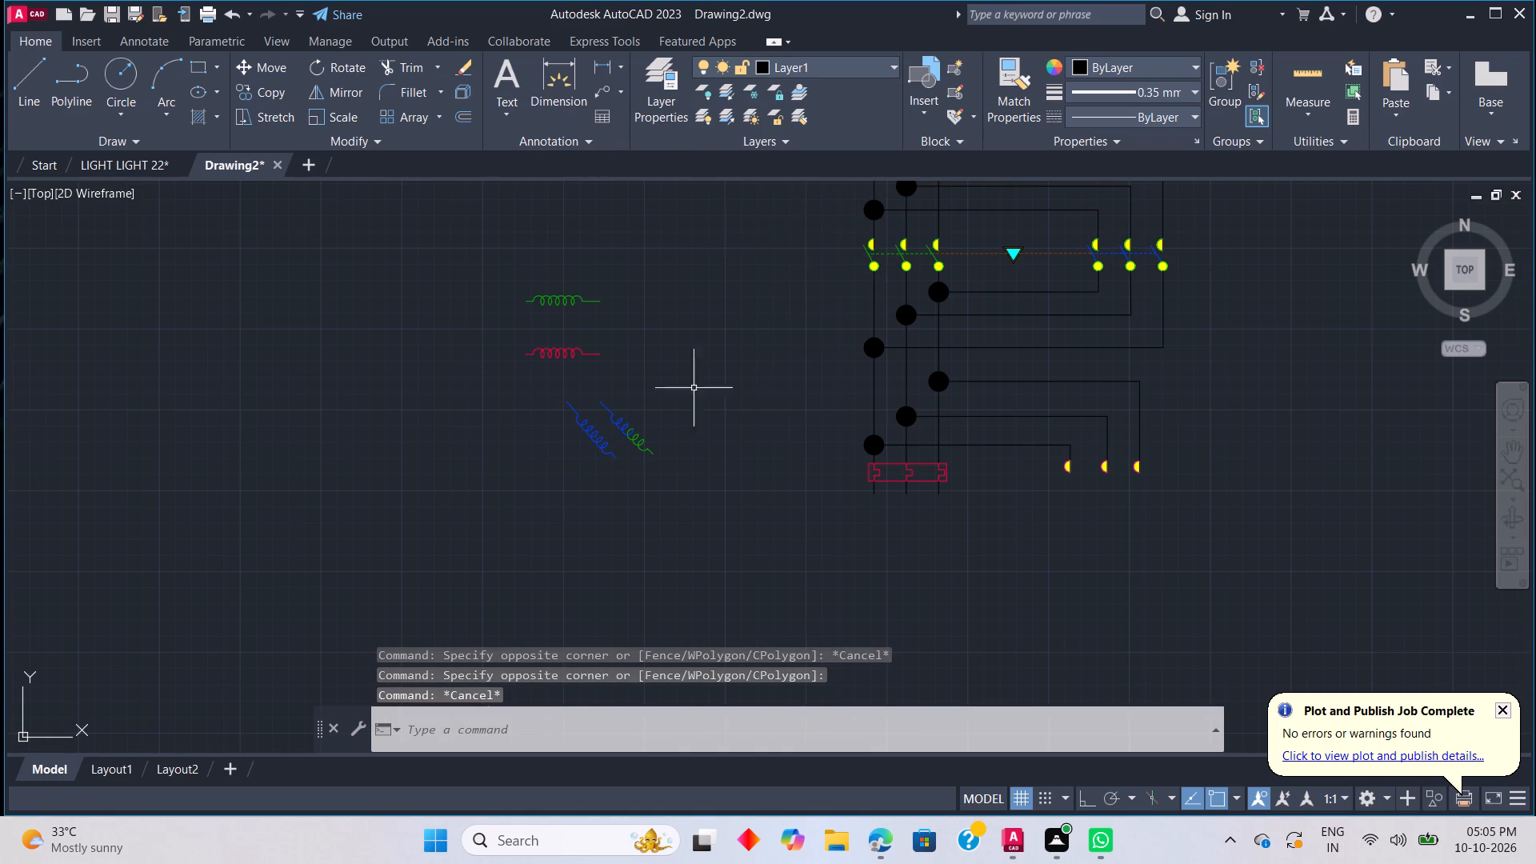
Put the blue upper portion of the right slanted coil back on Layer5 to match its green lower turns.
left_click(642, 421)
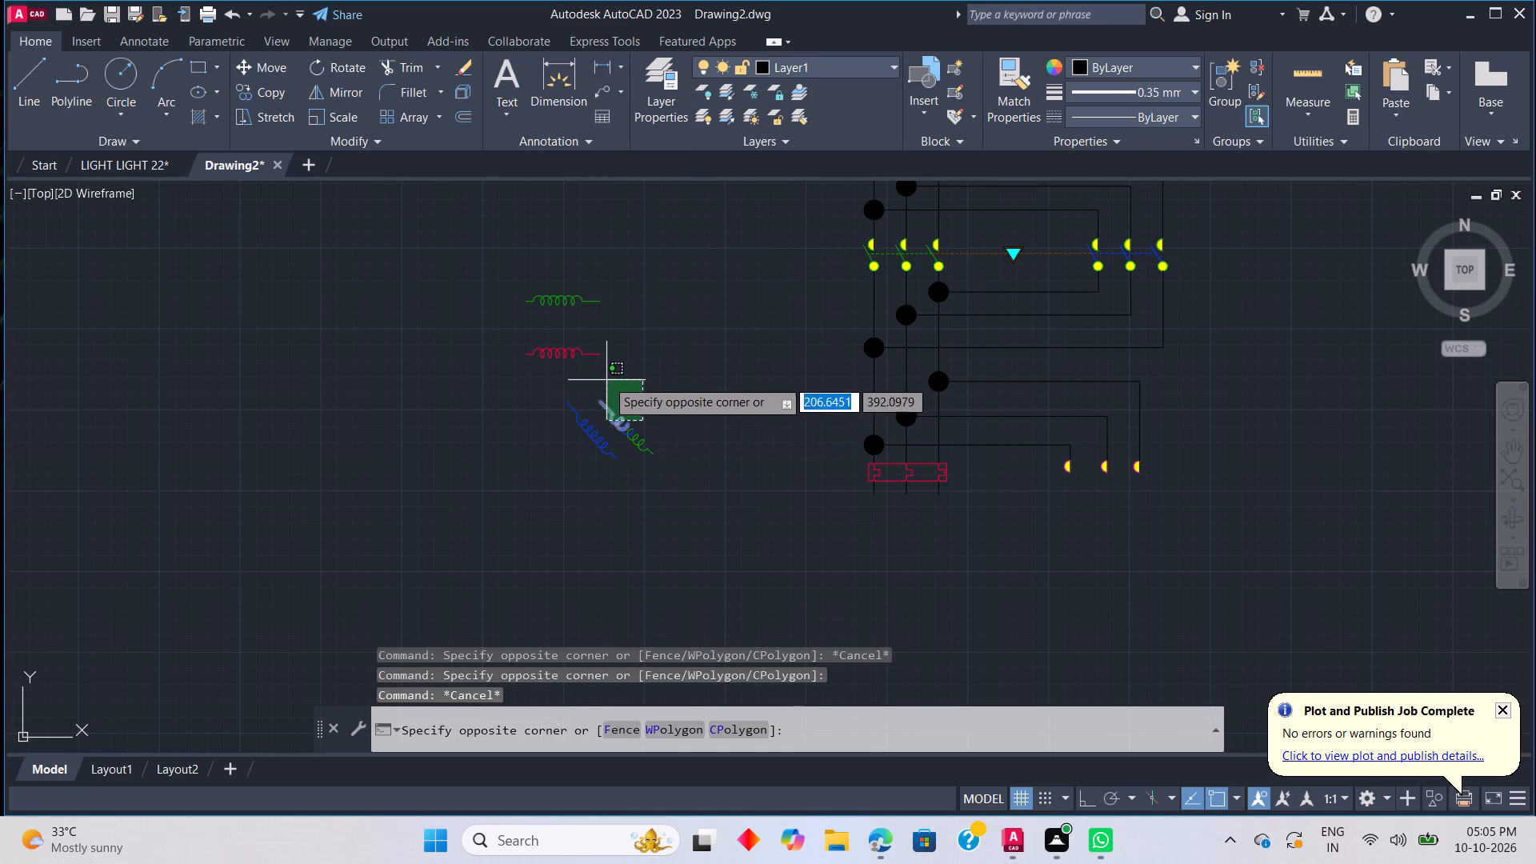
key("Escape")
left_click(657, 423)
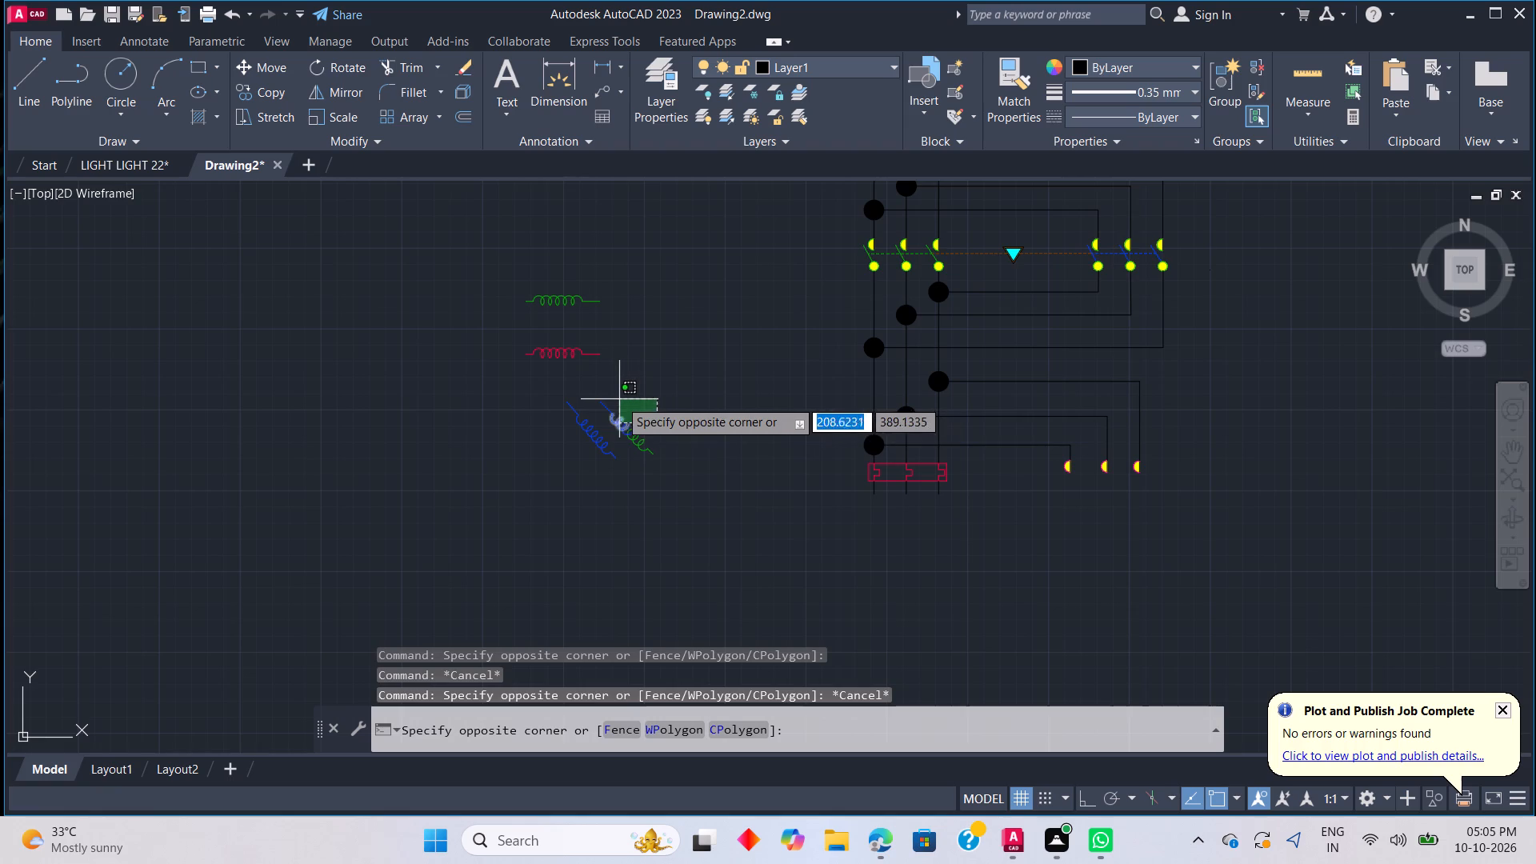
key("Escape")
left_click(647, 427)
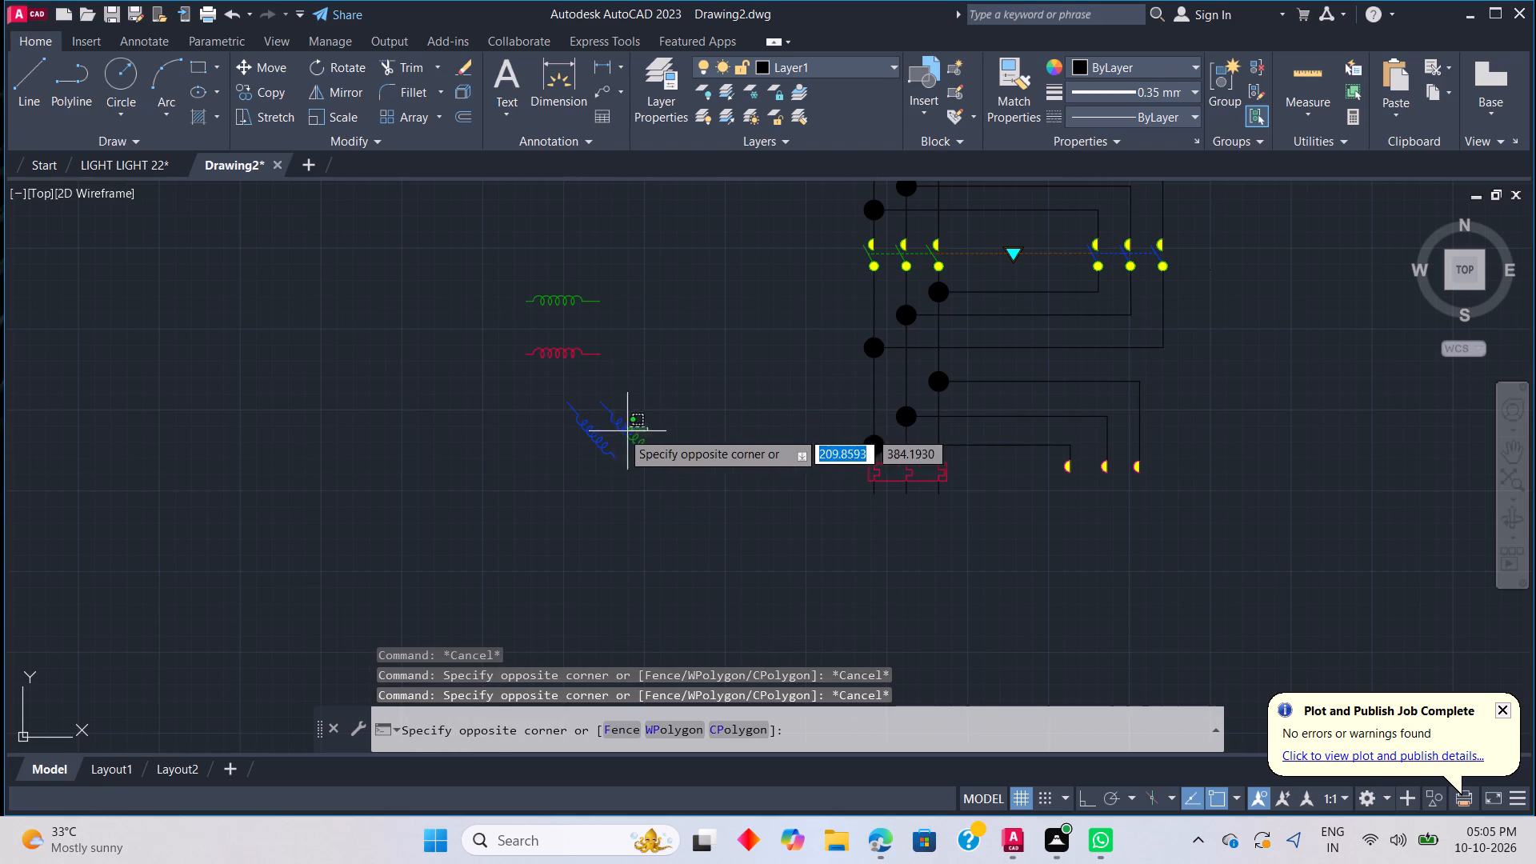
left_click(598, 375)
left_click(861, 67)
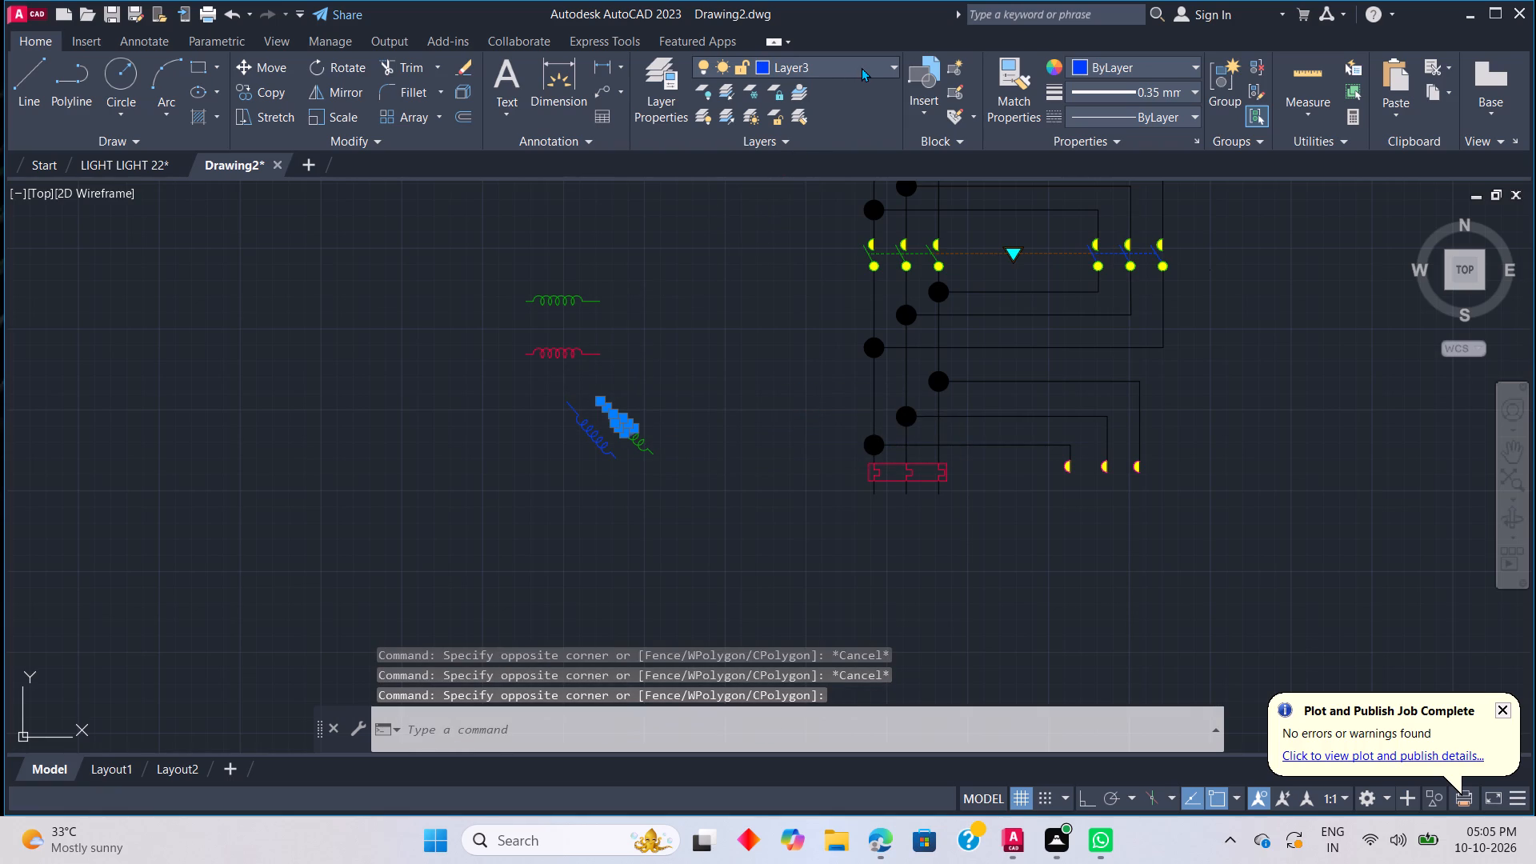
left_click(826, 204)
left_click(751, 364)
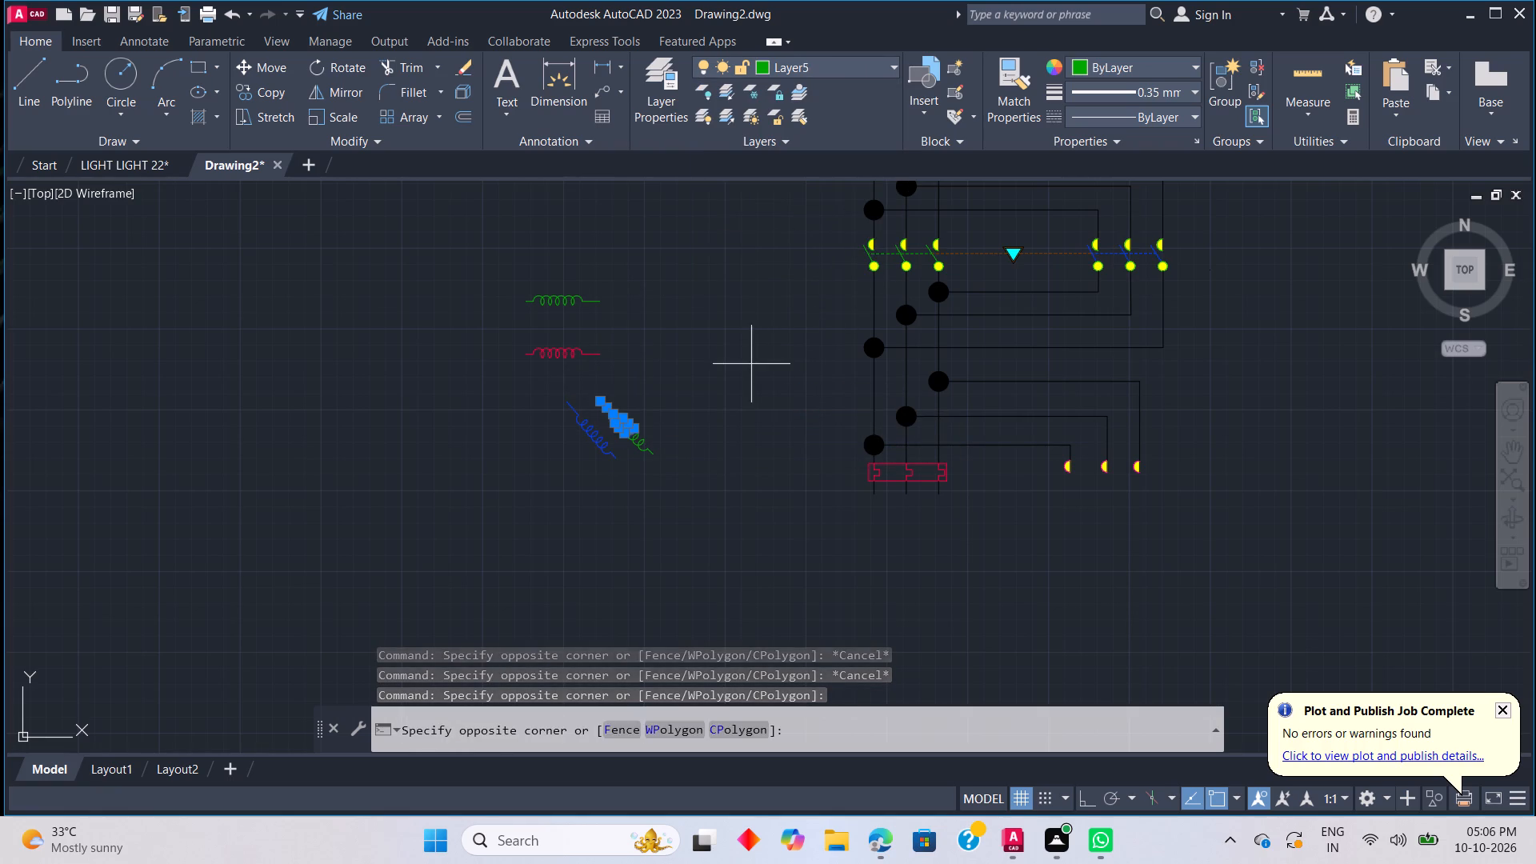
key("Escape")
key("Escape")
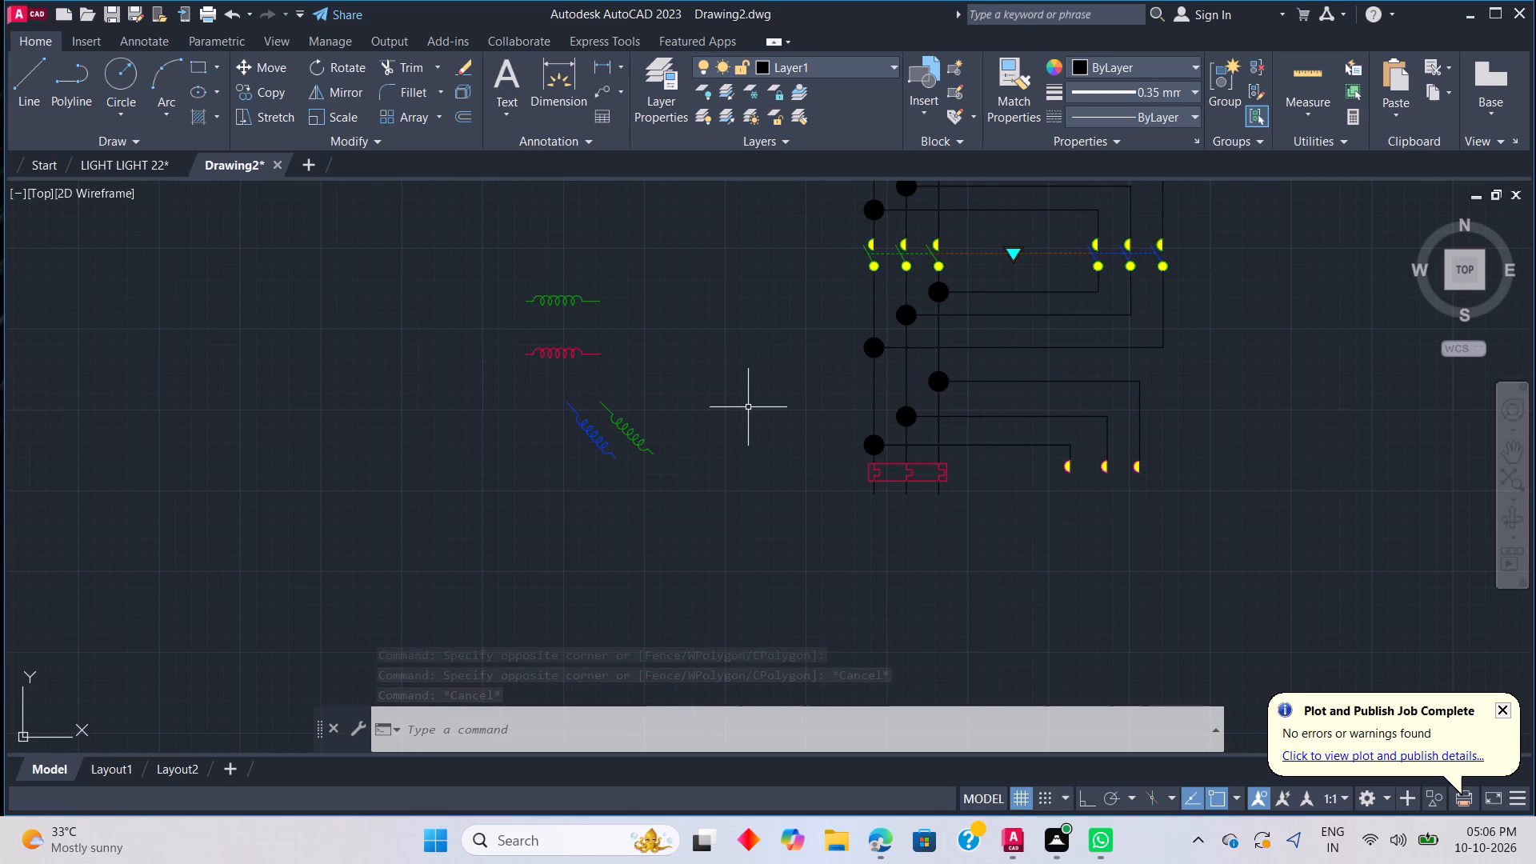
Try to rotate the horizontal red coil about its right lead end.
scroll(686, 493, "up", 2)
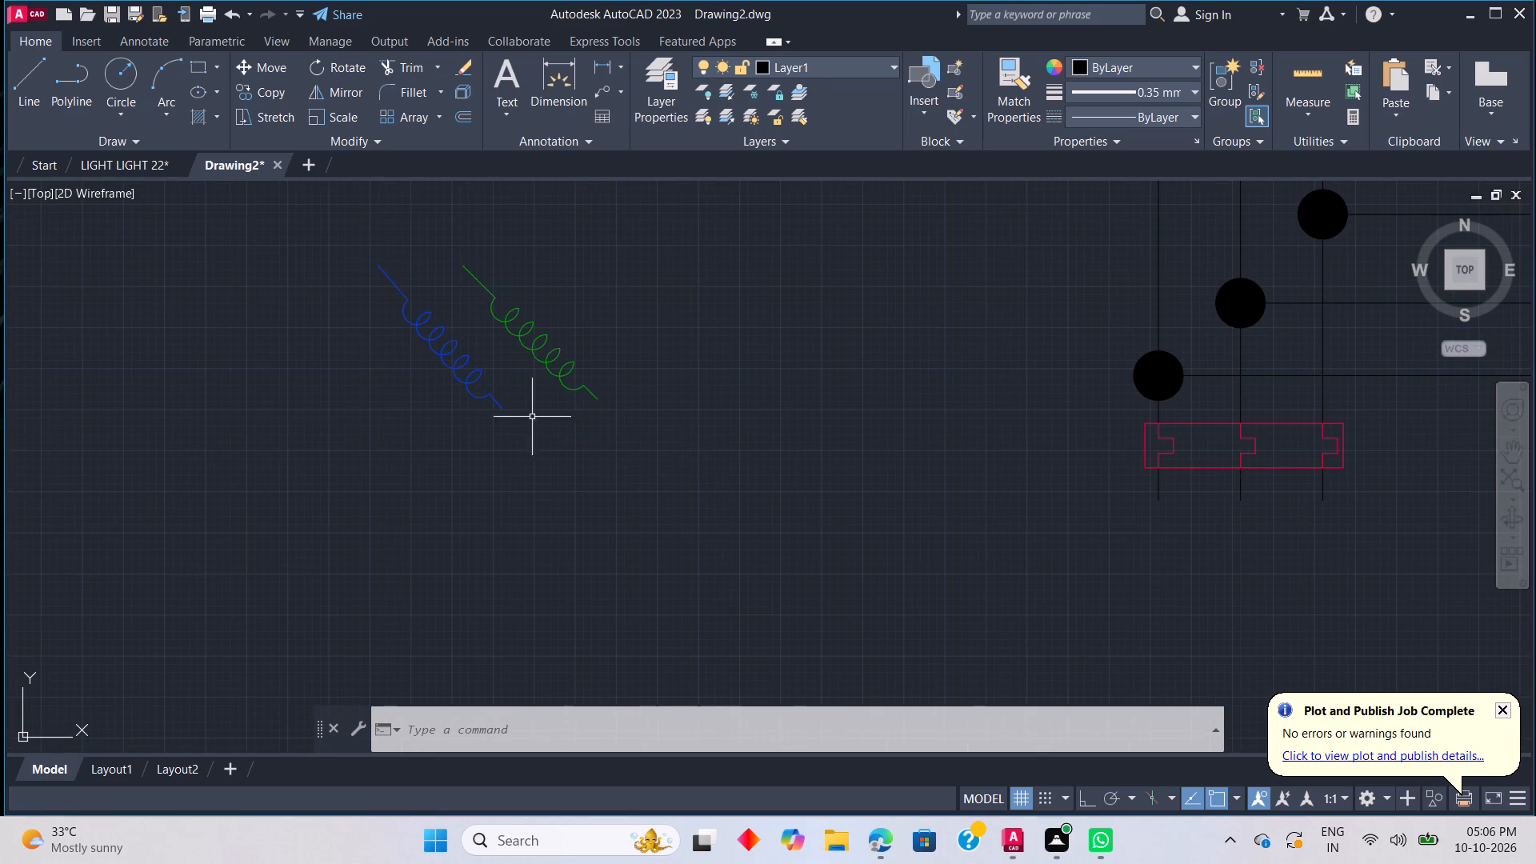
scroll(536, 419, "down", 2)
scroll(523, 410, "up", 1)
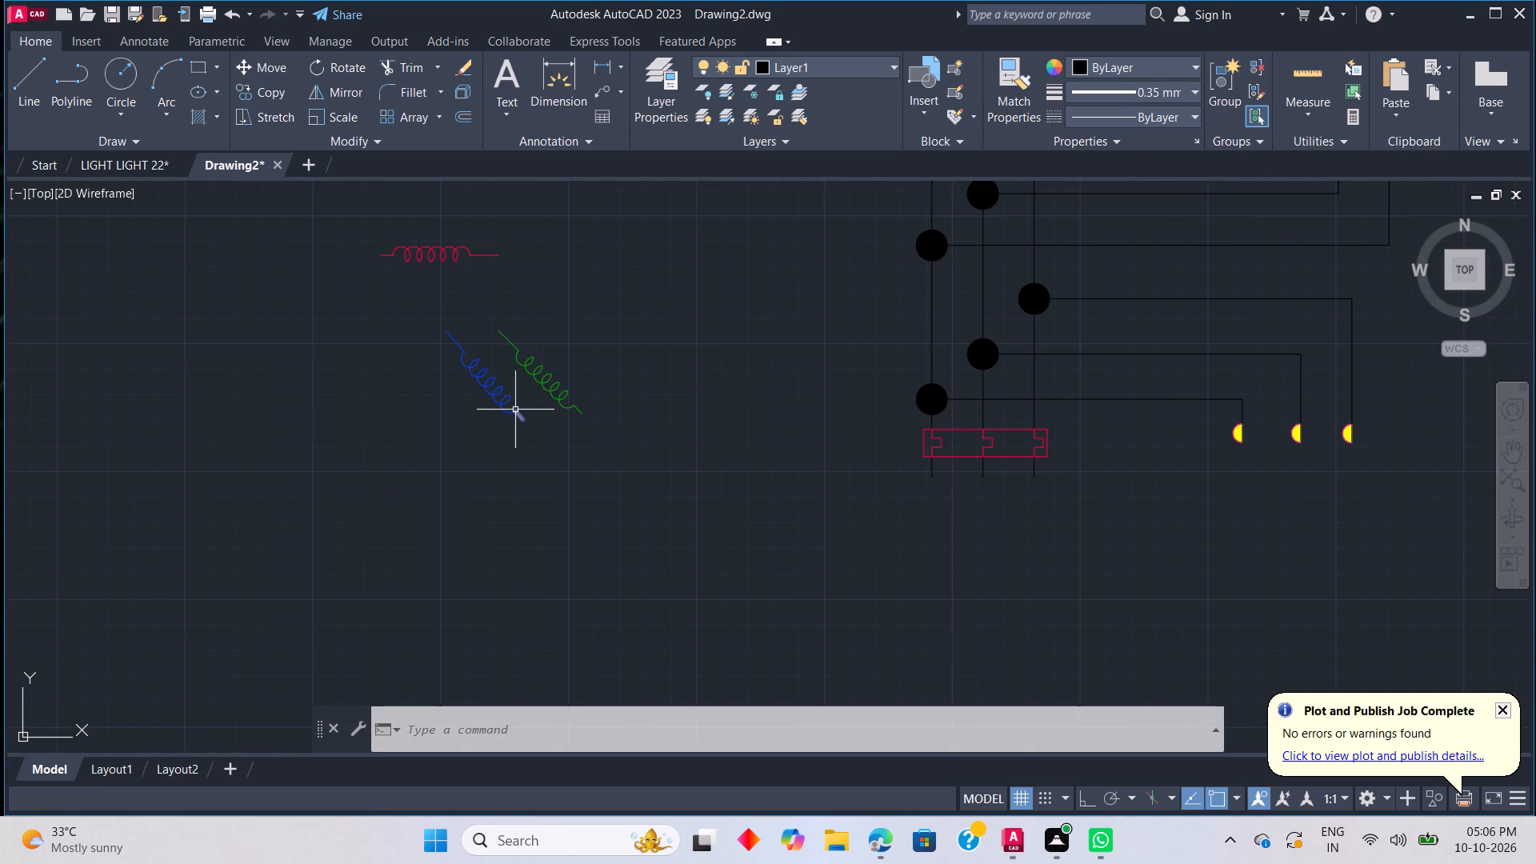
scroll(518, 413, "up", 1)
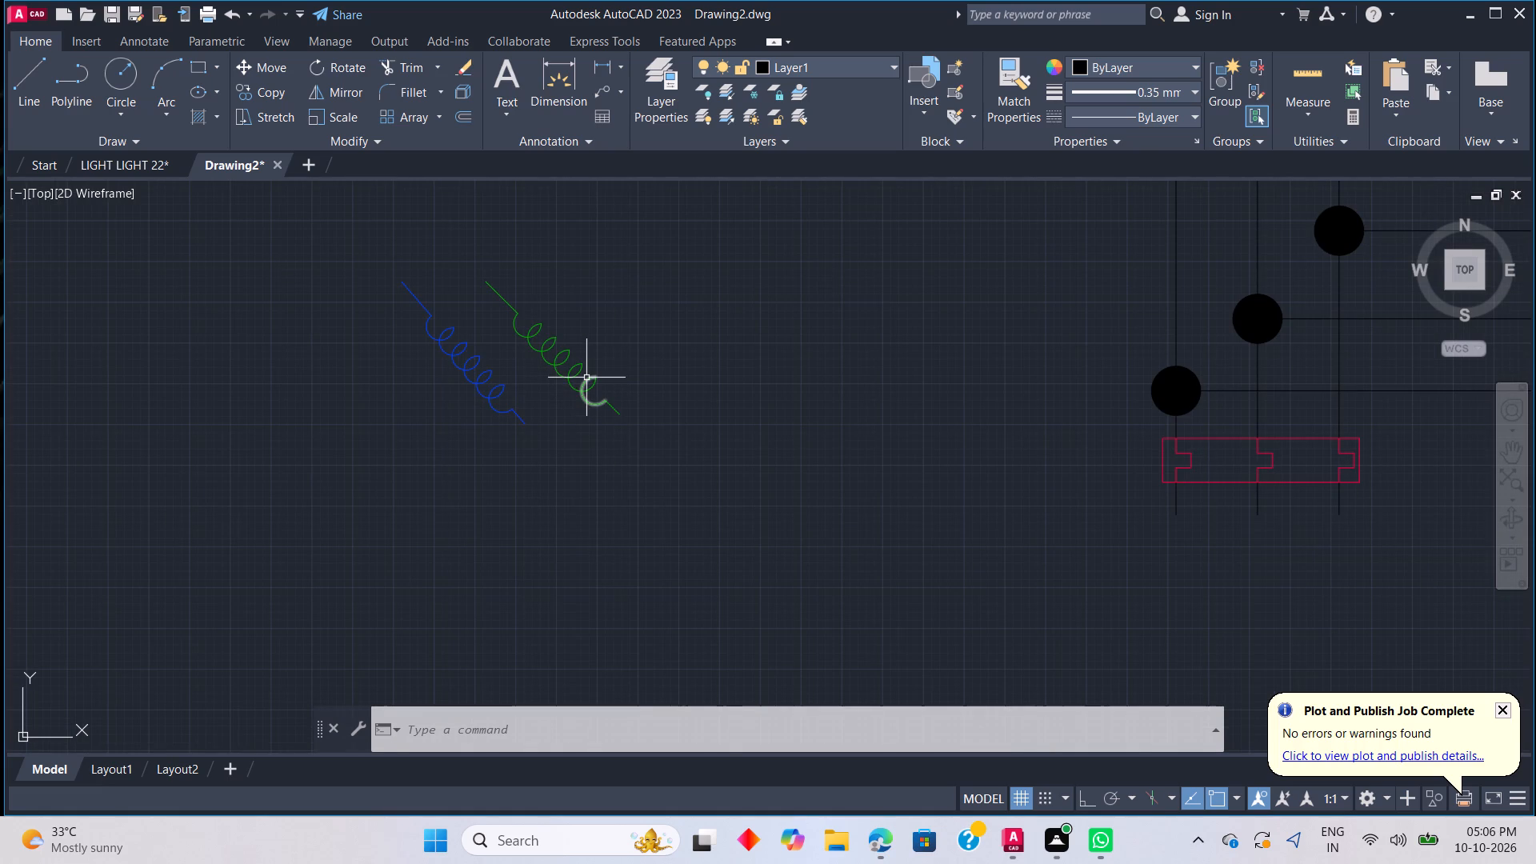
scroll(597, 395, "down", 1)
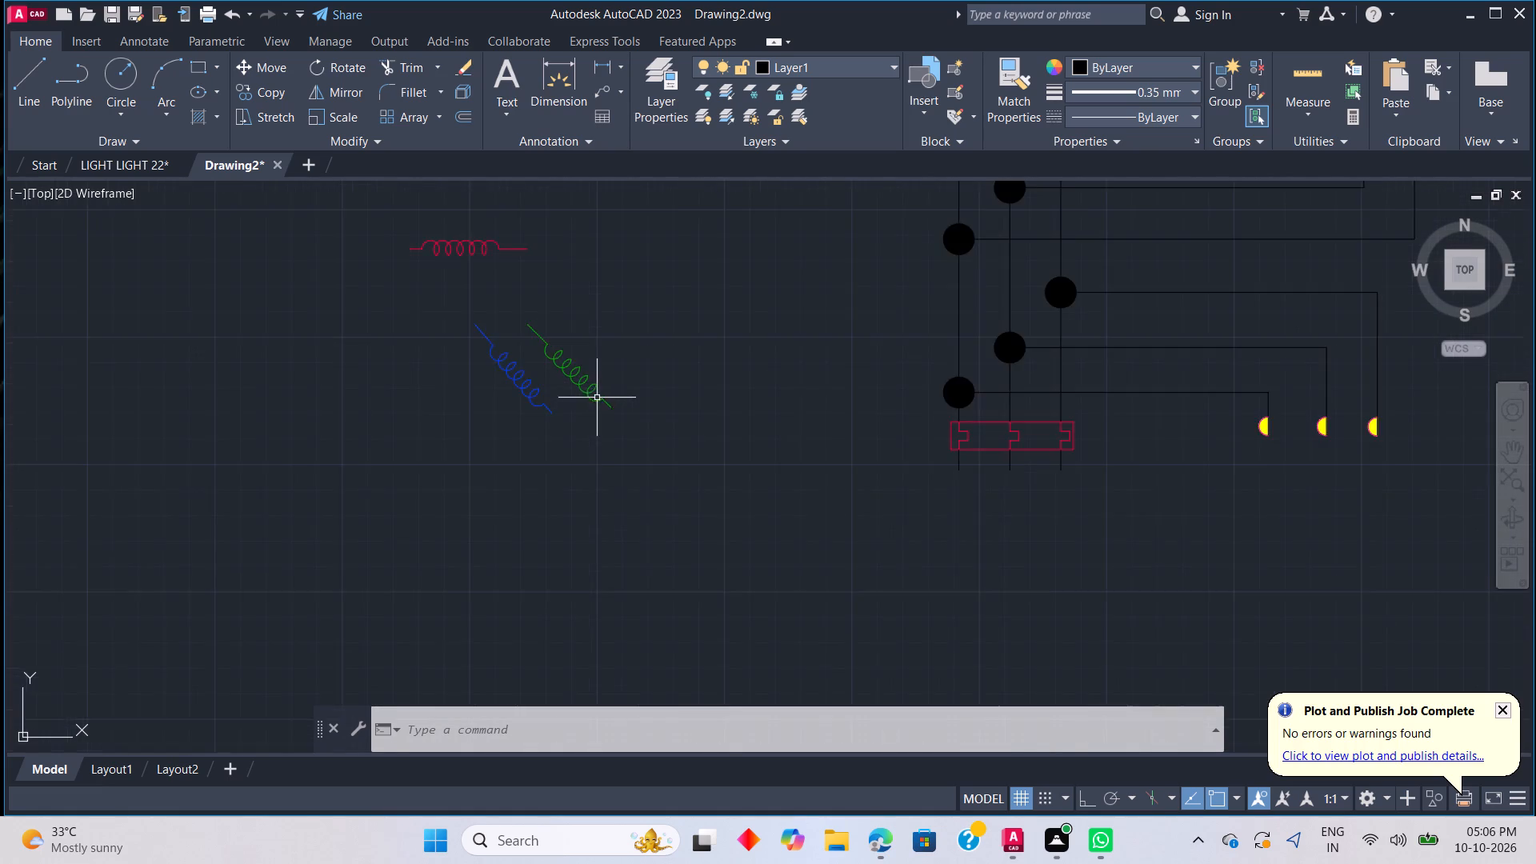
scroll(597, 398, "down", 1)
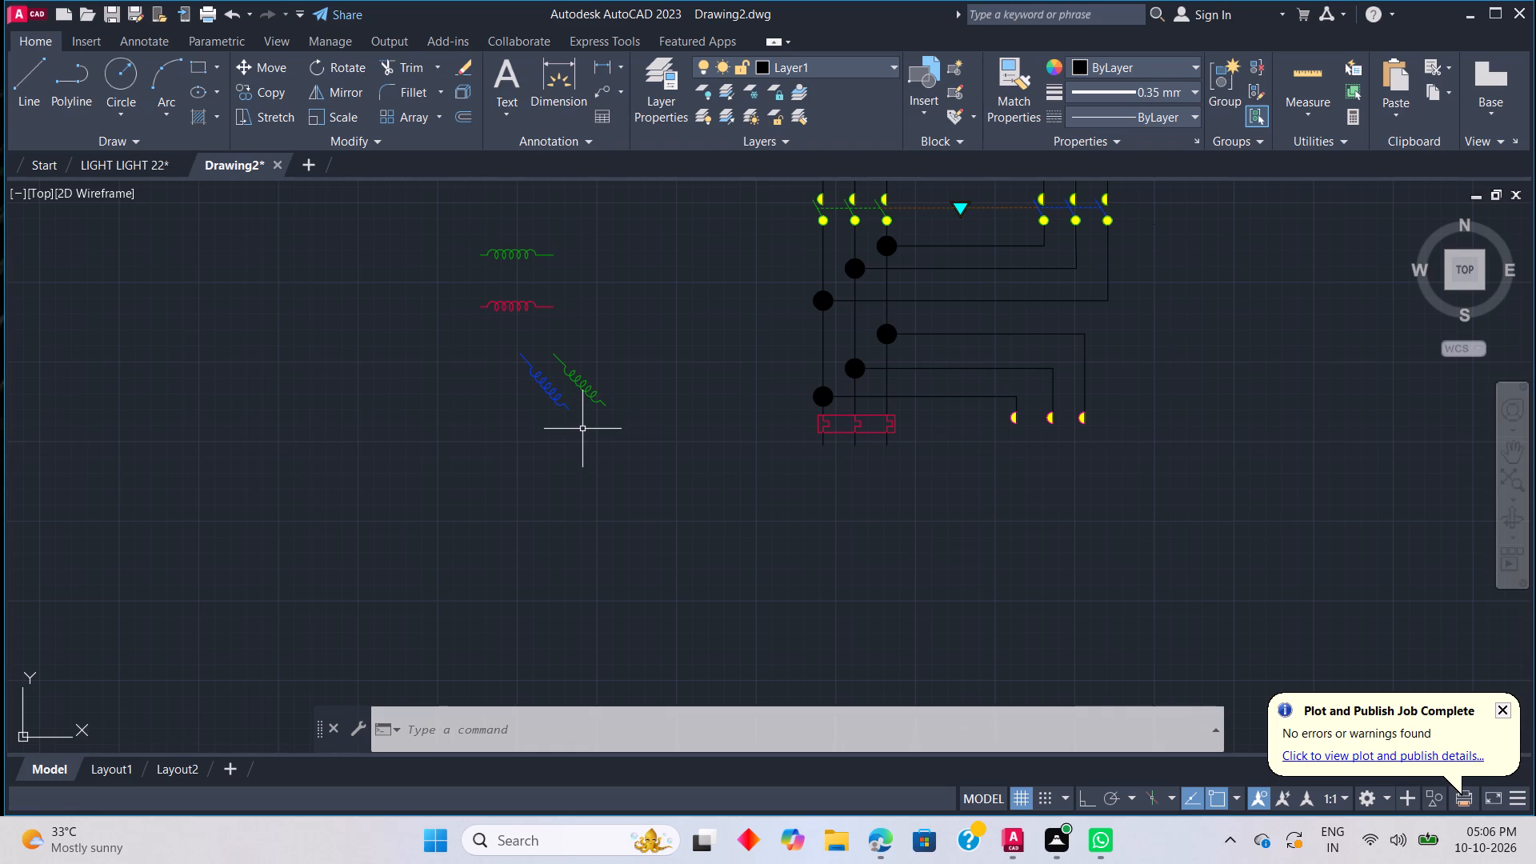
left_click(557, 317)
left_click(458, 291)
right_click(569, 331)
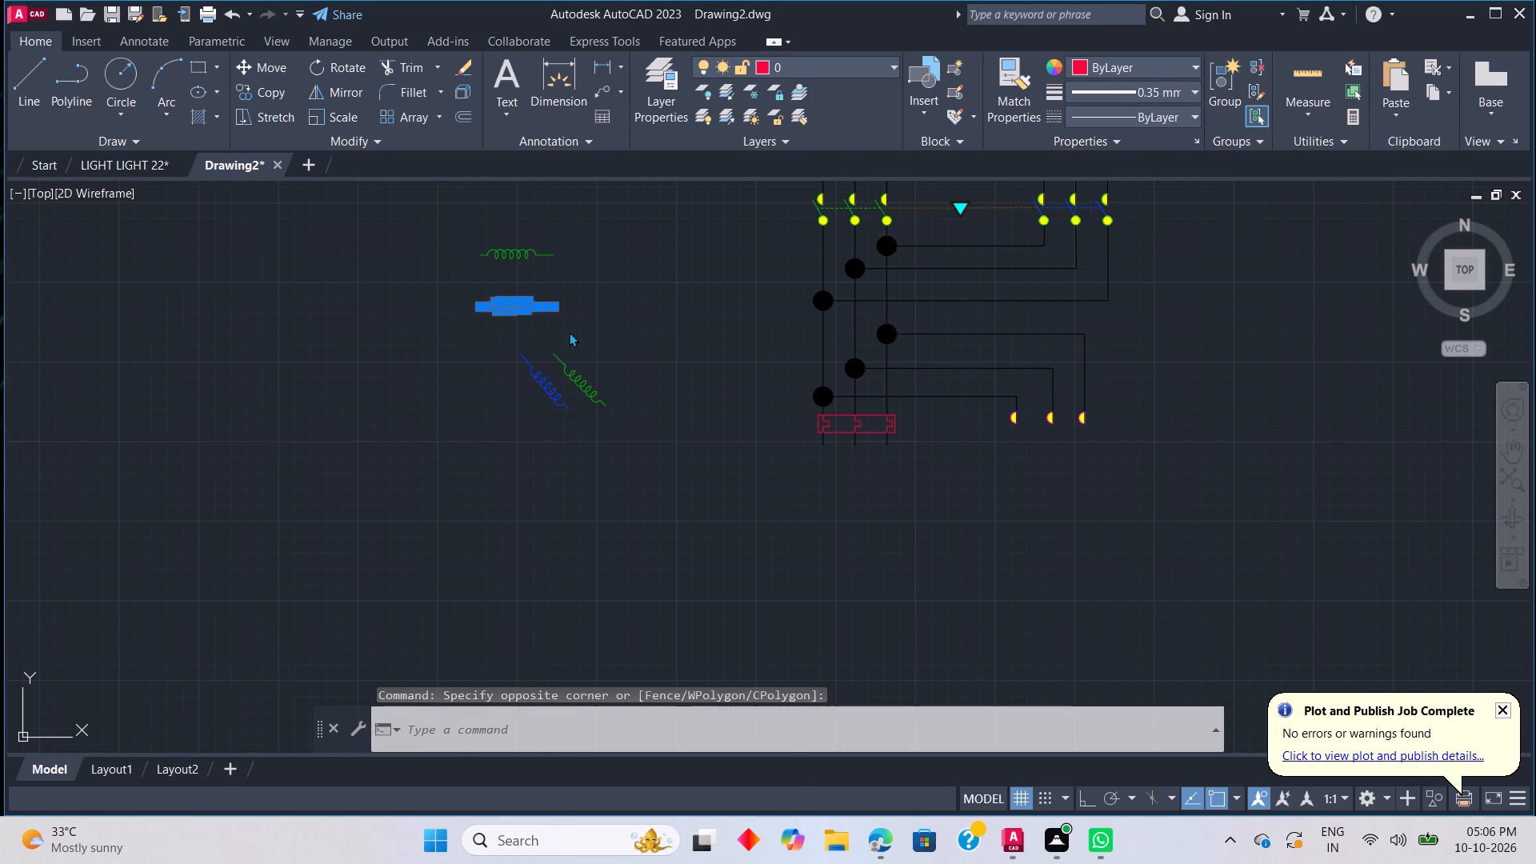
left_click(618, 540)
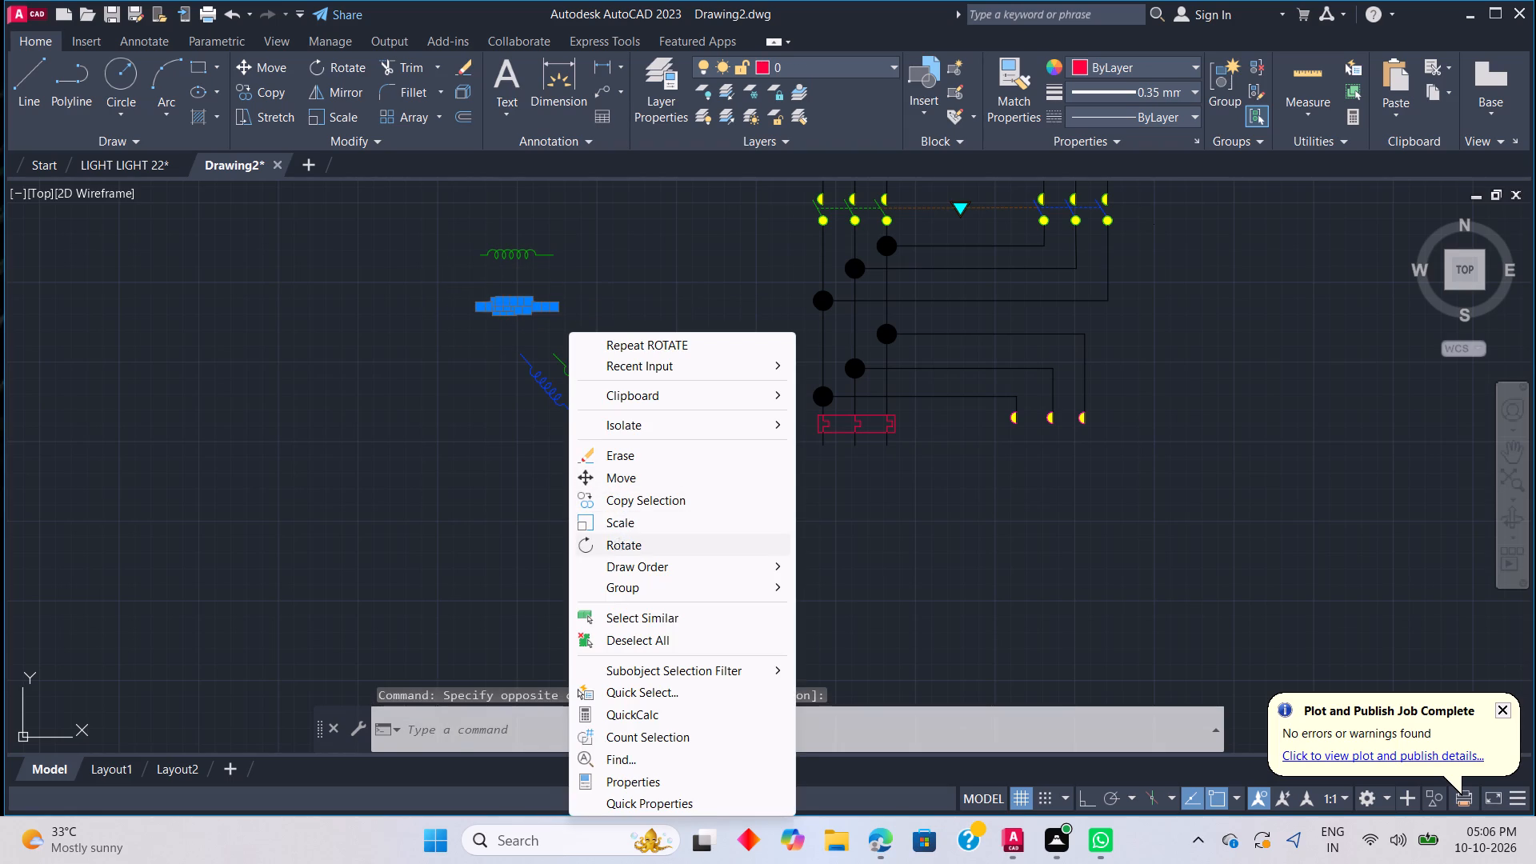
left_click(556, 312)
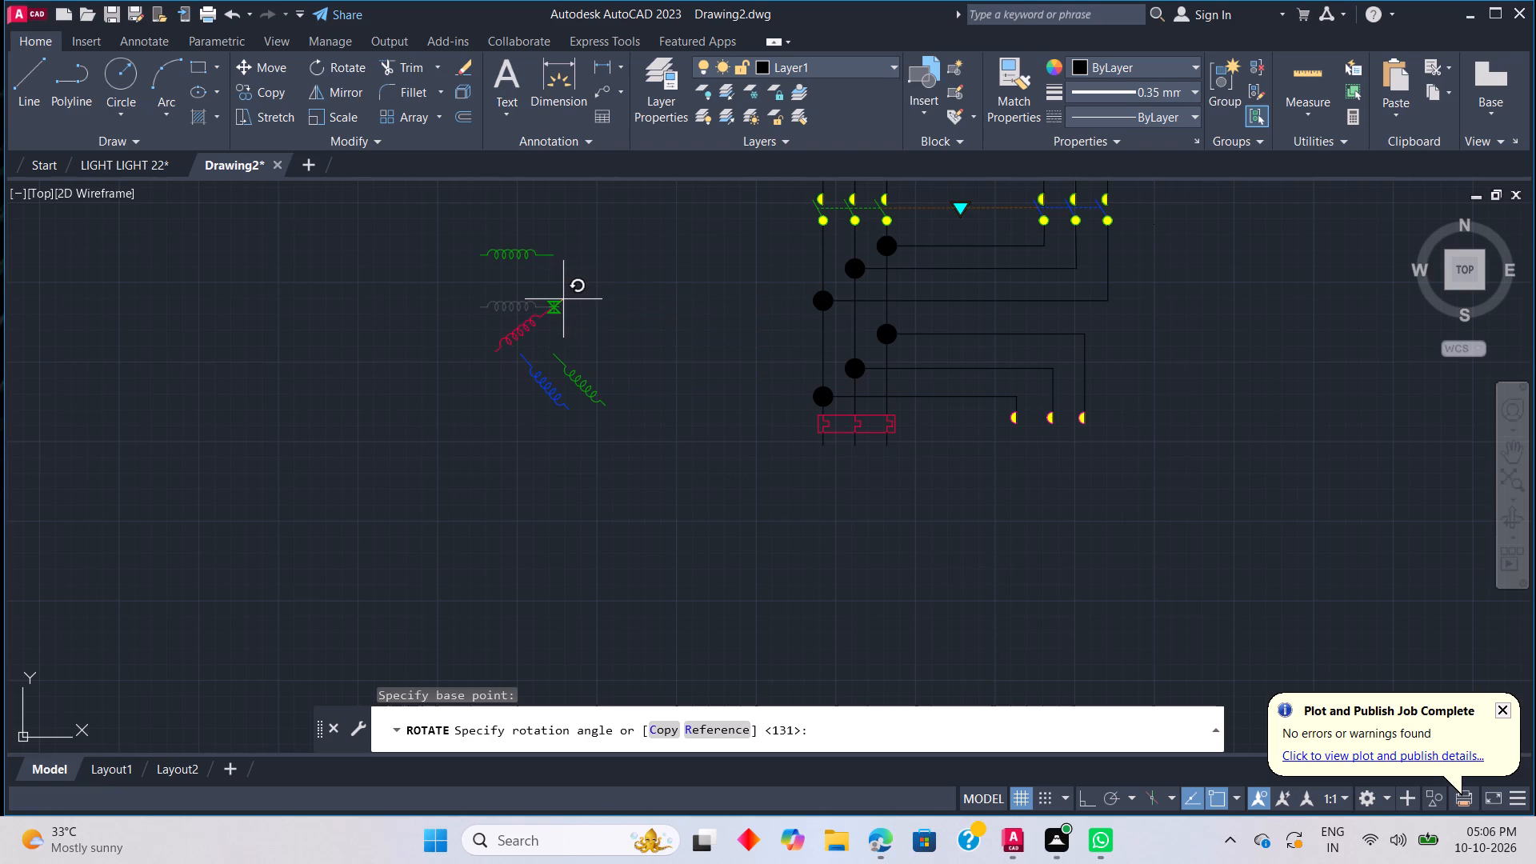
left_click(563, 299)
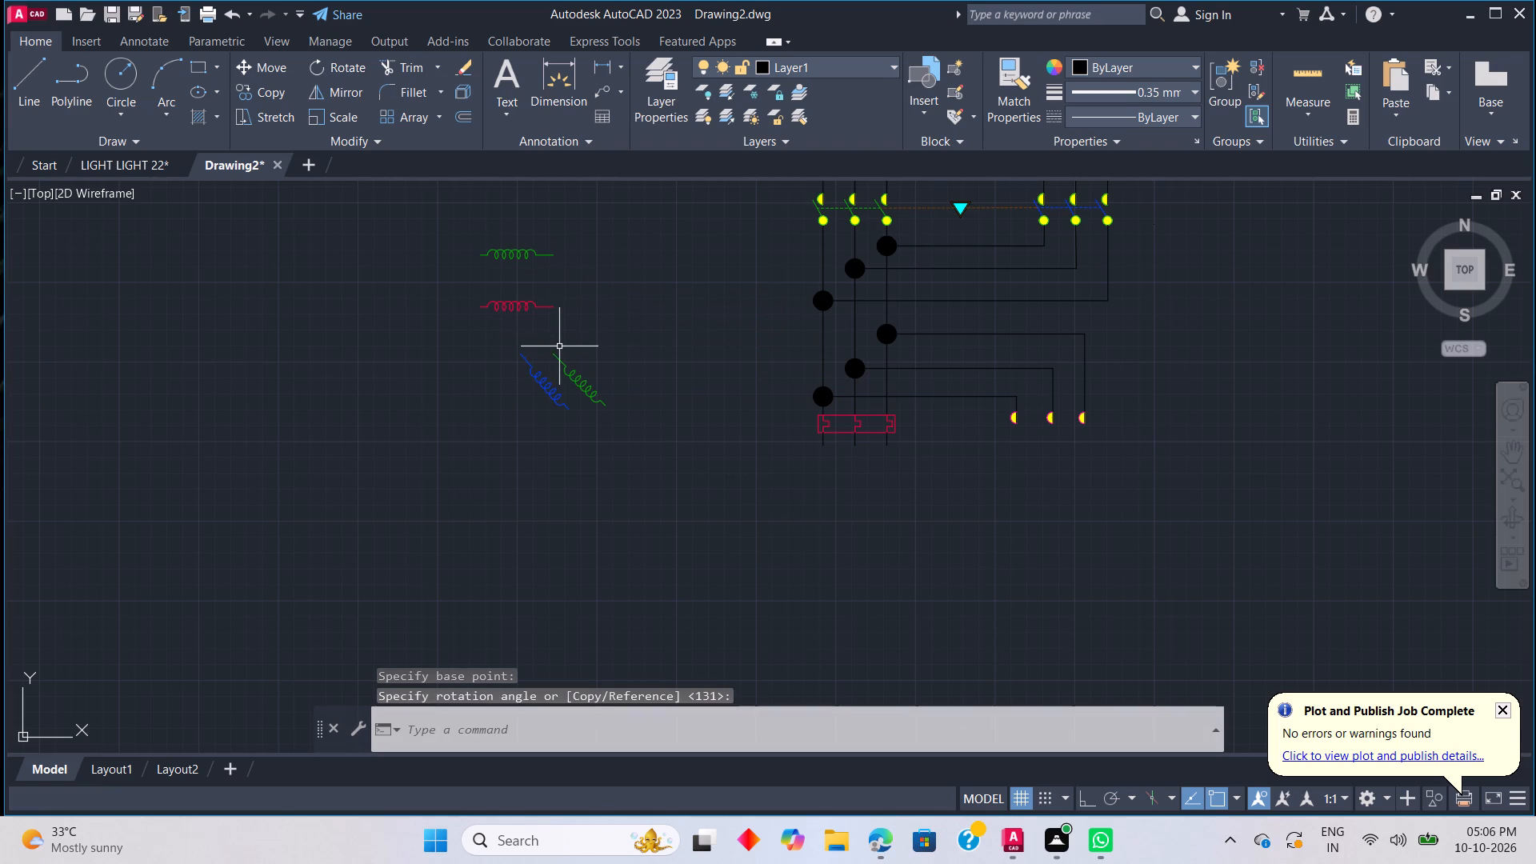
Rotate the red coil about its right lead end so it slopes diagonally down to the left, above the blue coil.
left_click(570, 311)
left_click(464, 292)
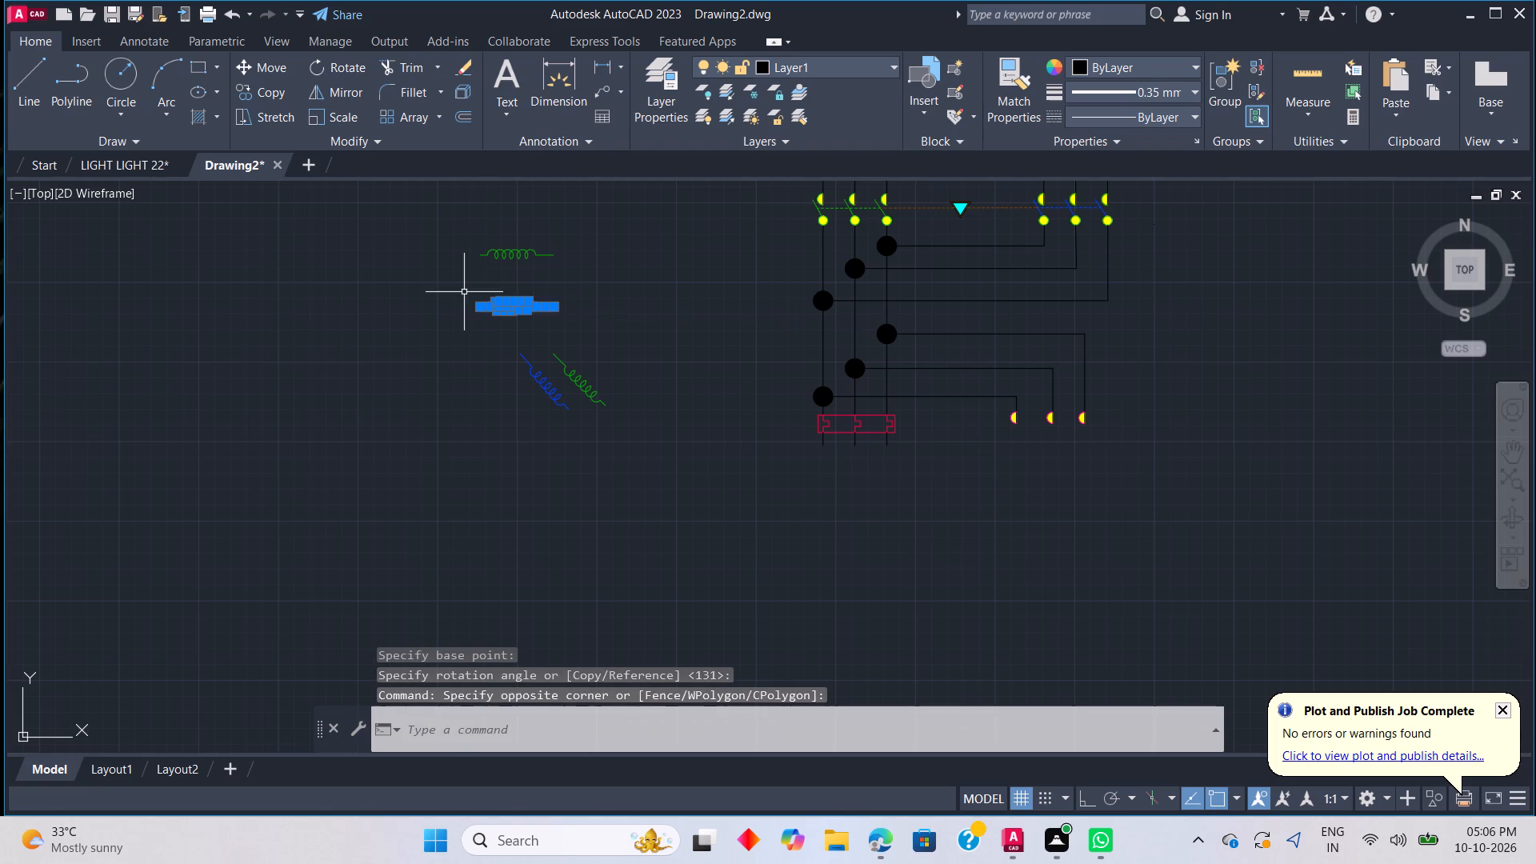
right_click(564, 319)
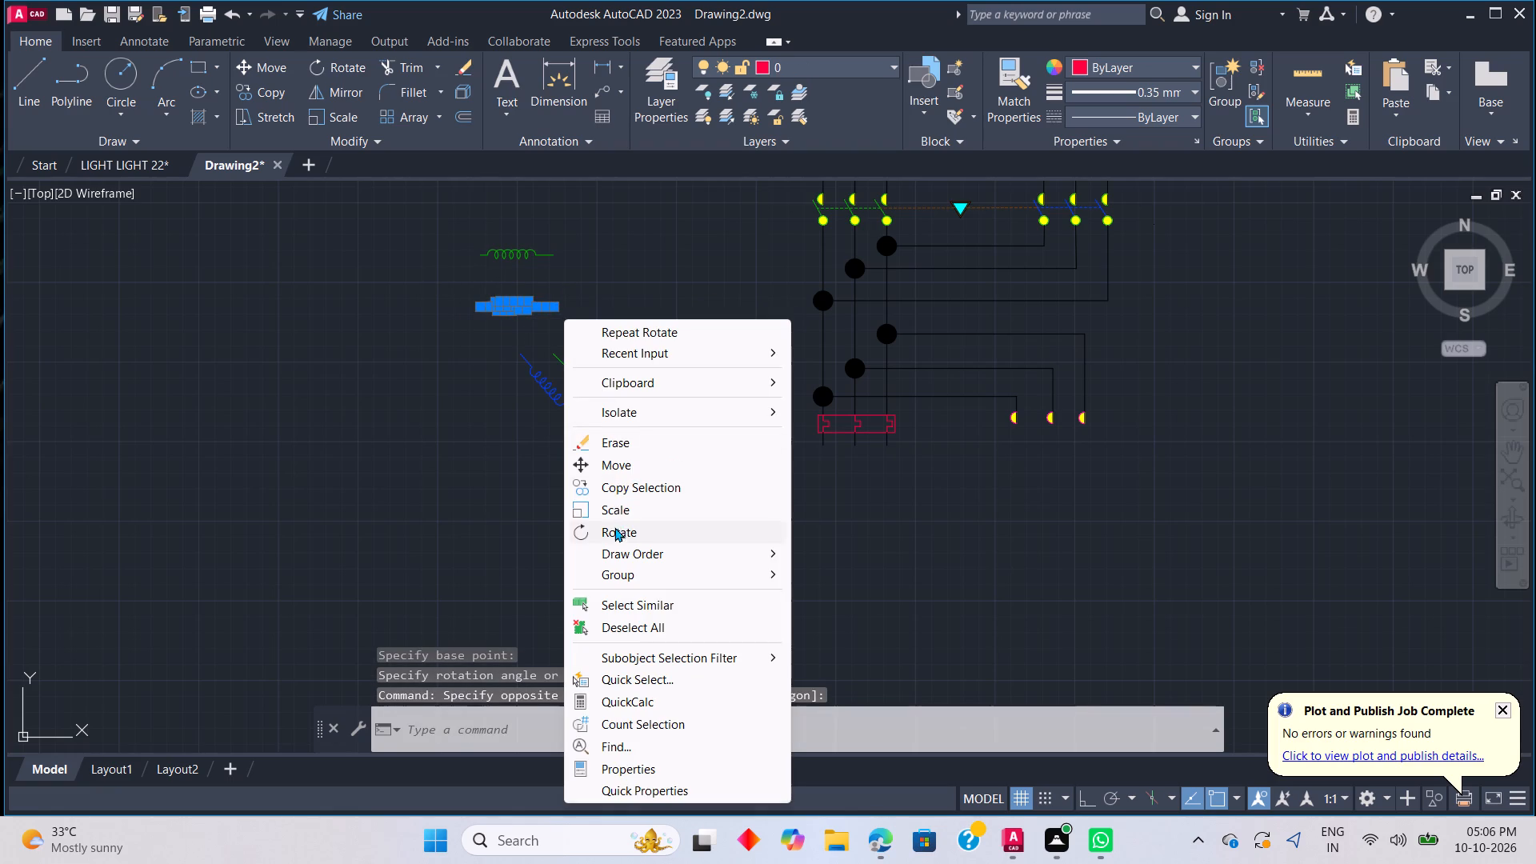
left_click(614, 530)
left_click(551, 303)
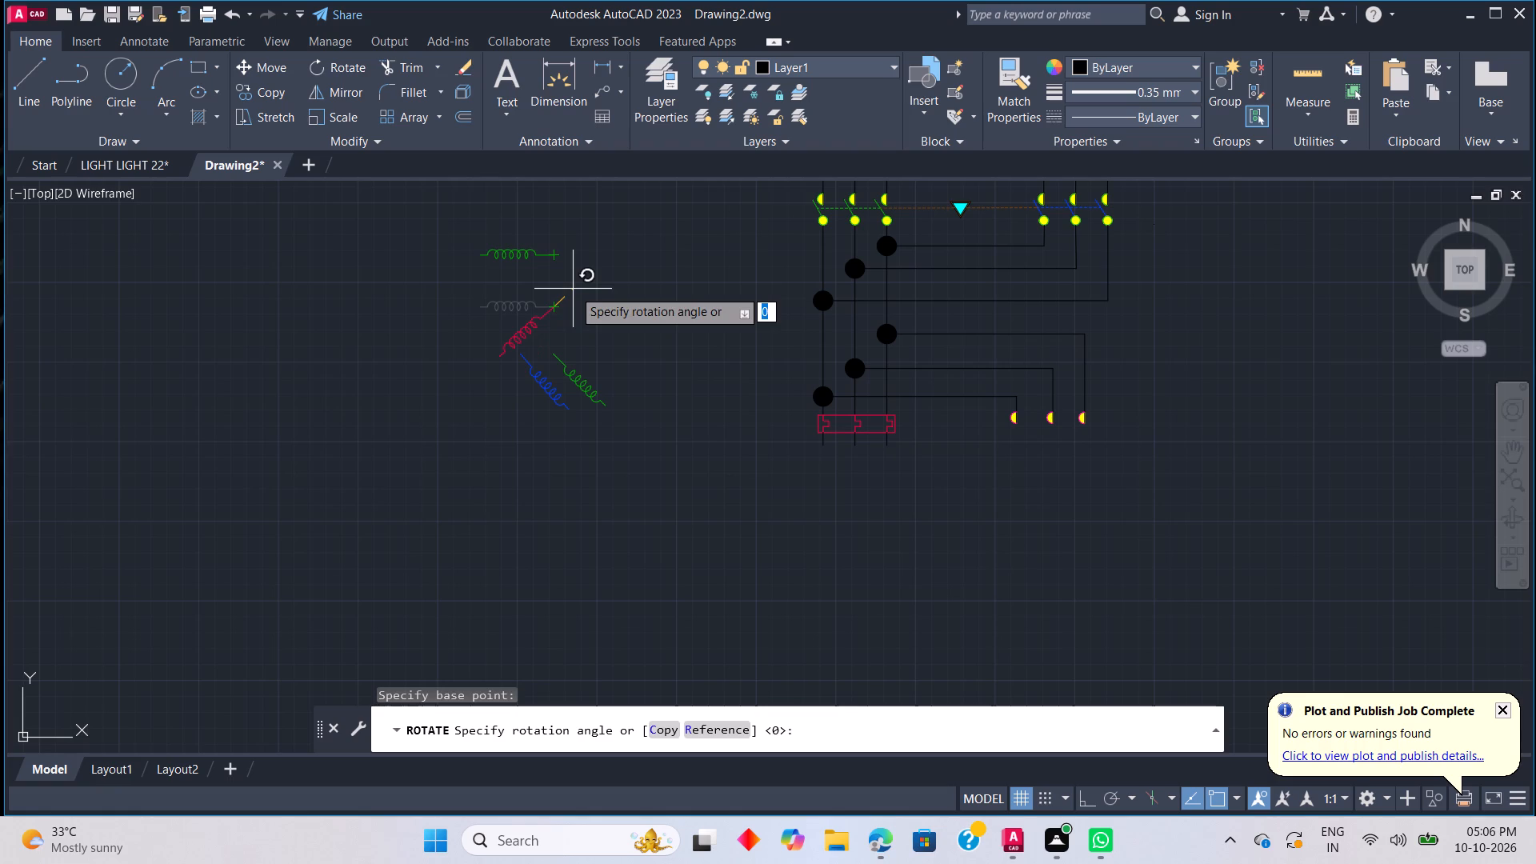
left_click(573, 289)
left_click(587, 321)
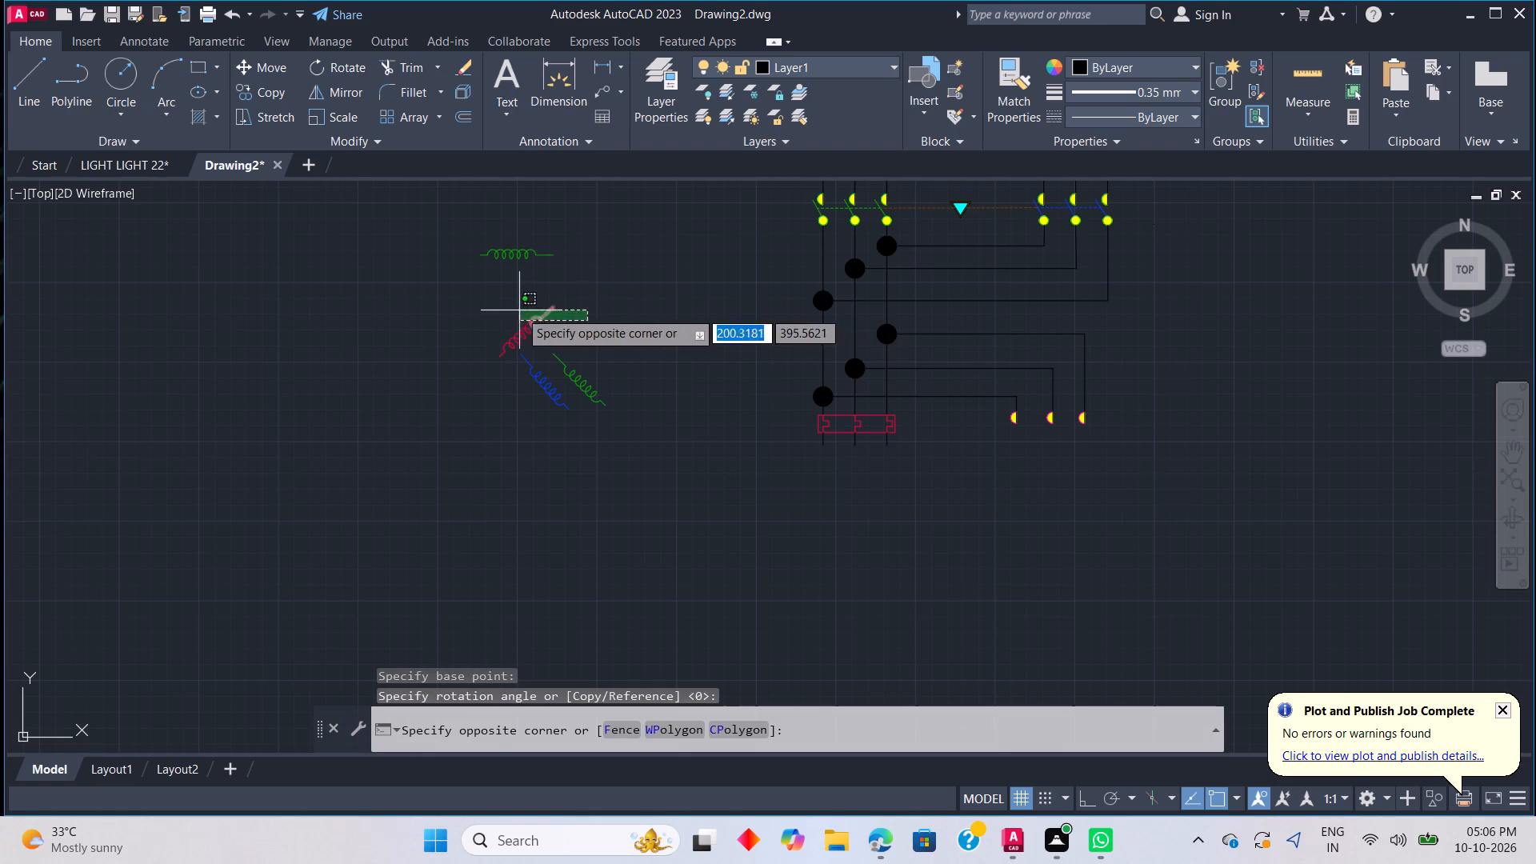
key("Escape")
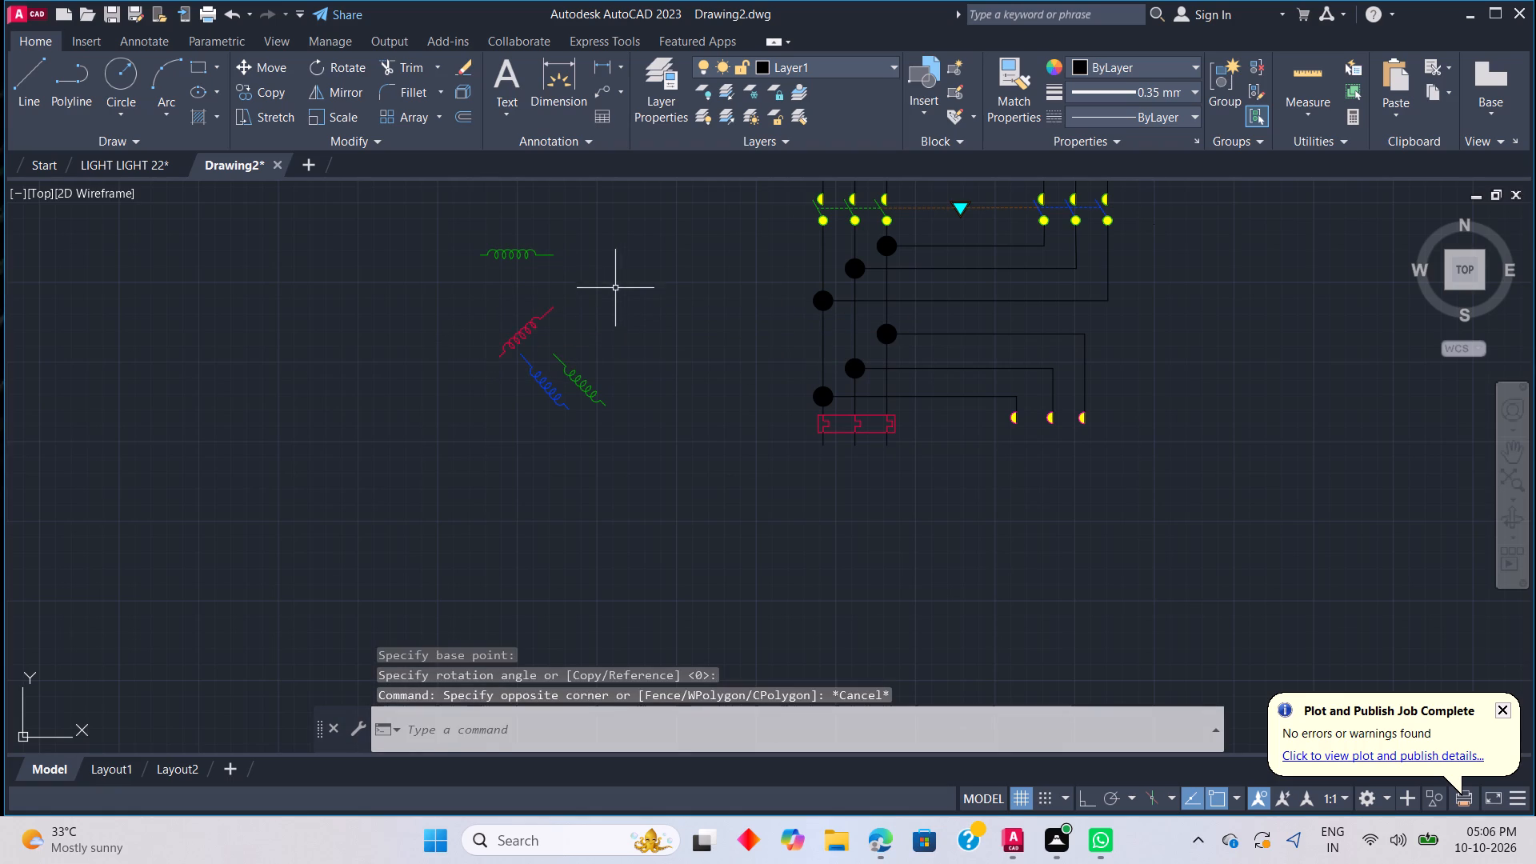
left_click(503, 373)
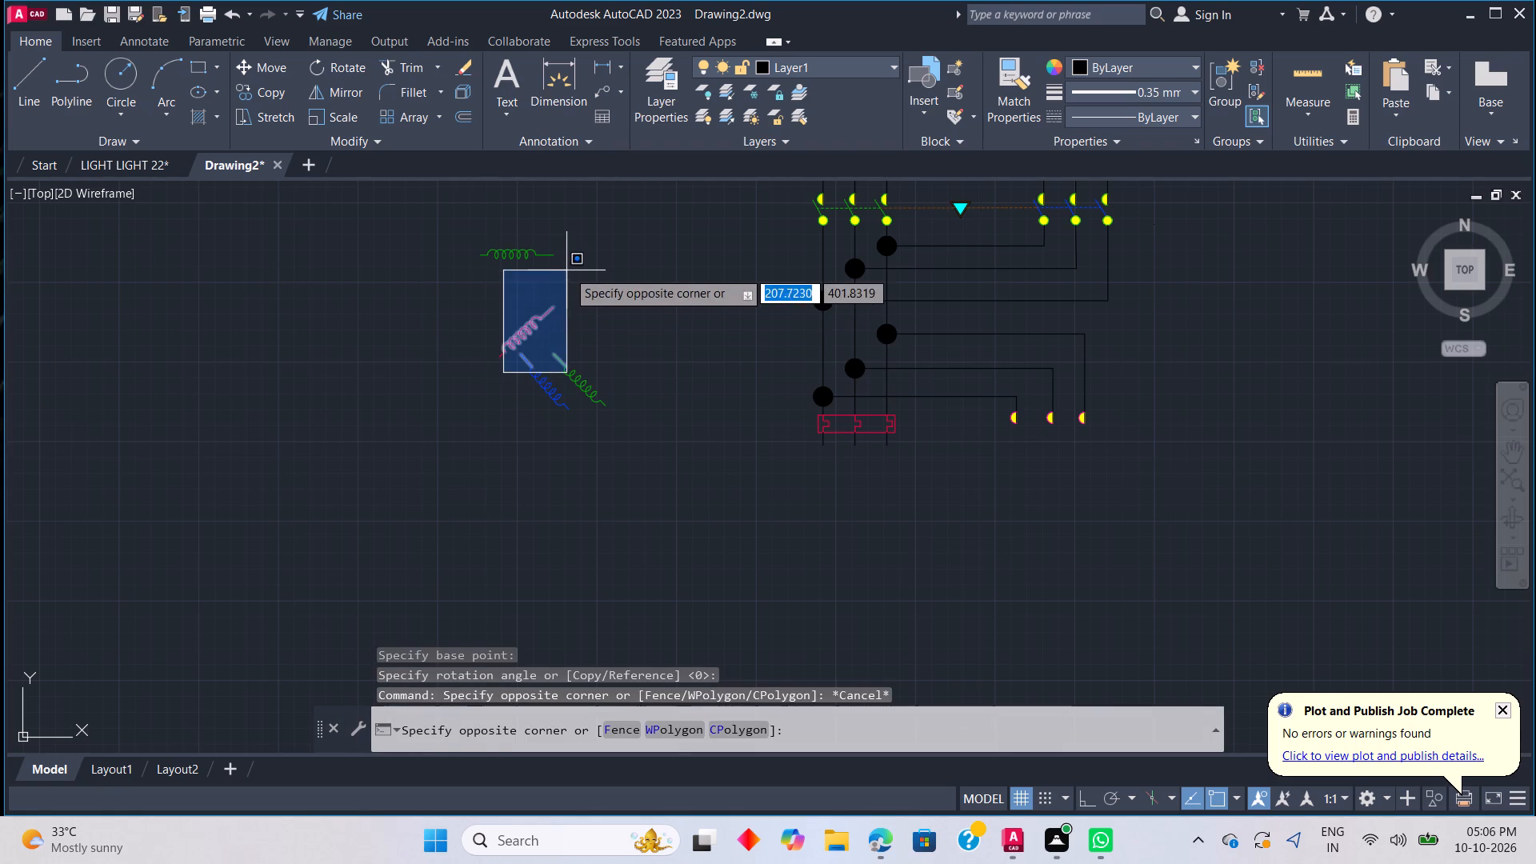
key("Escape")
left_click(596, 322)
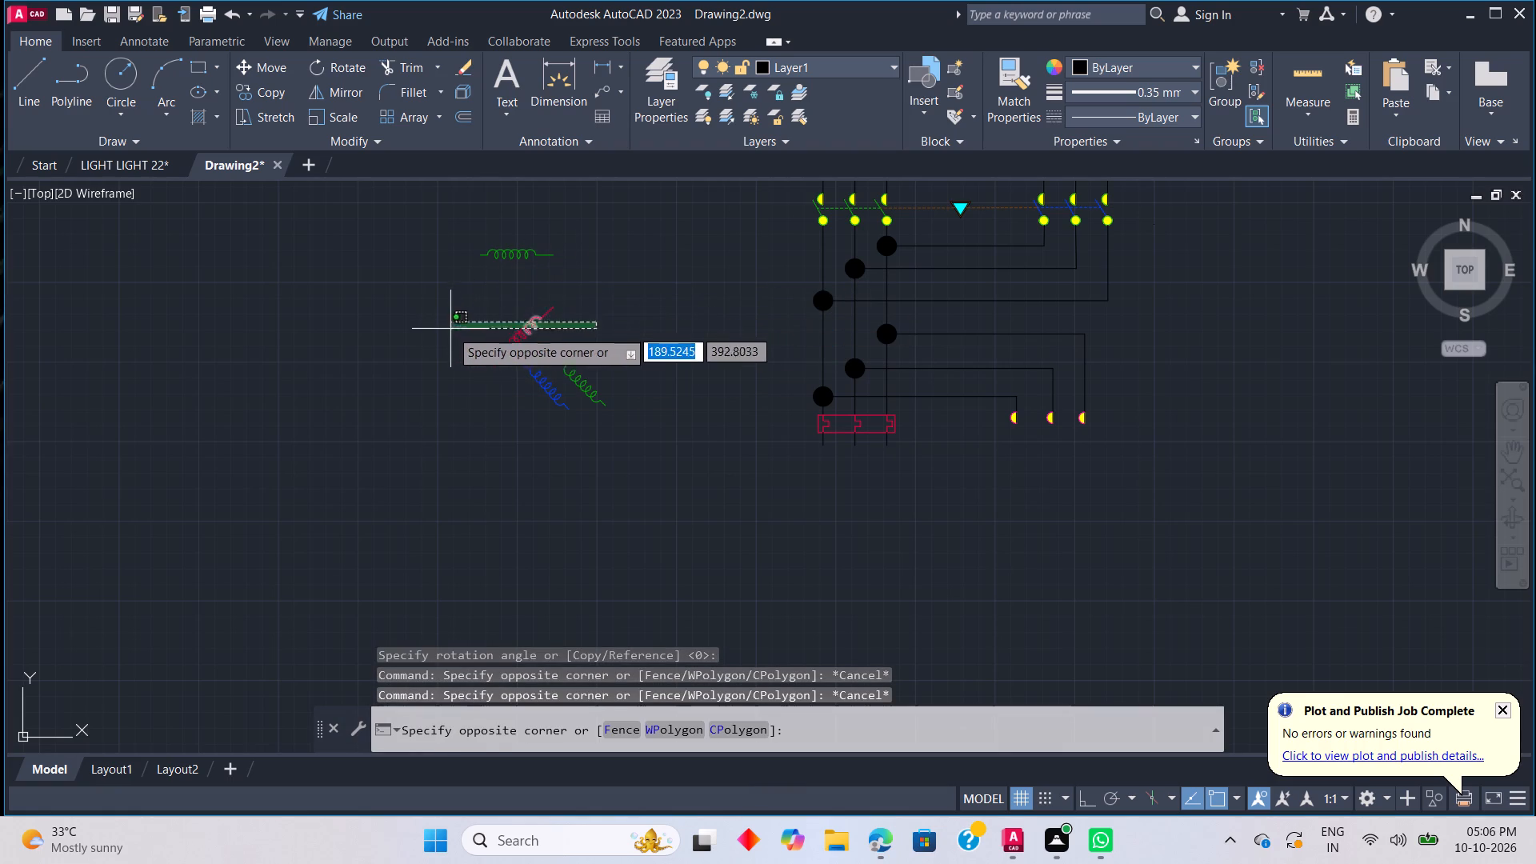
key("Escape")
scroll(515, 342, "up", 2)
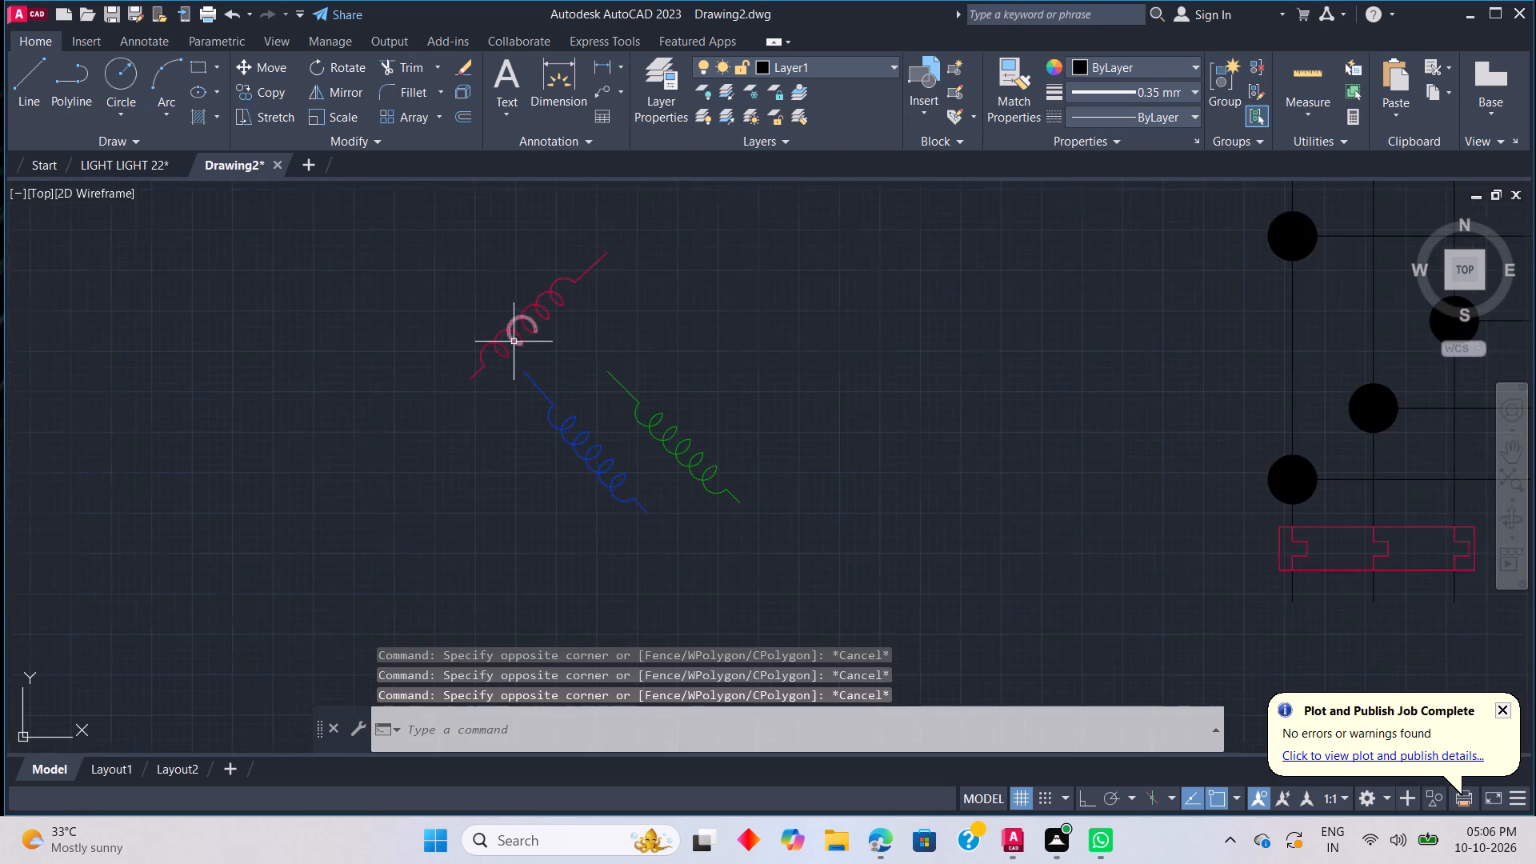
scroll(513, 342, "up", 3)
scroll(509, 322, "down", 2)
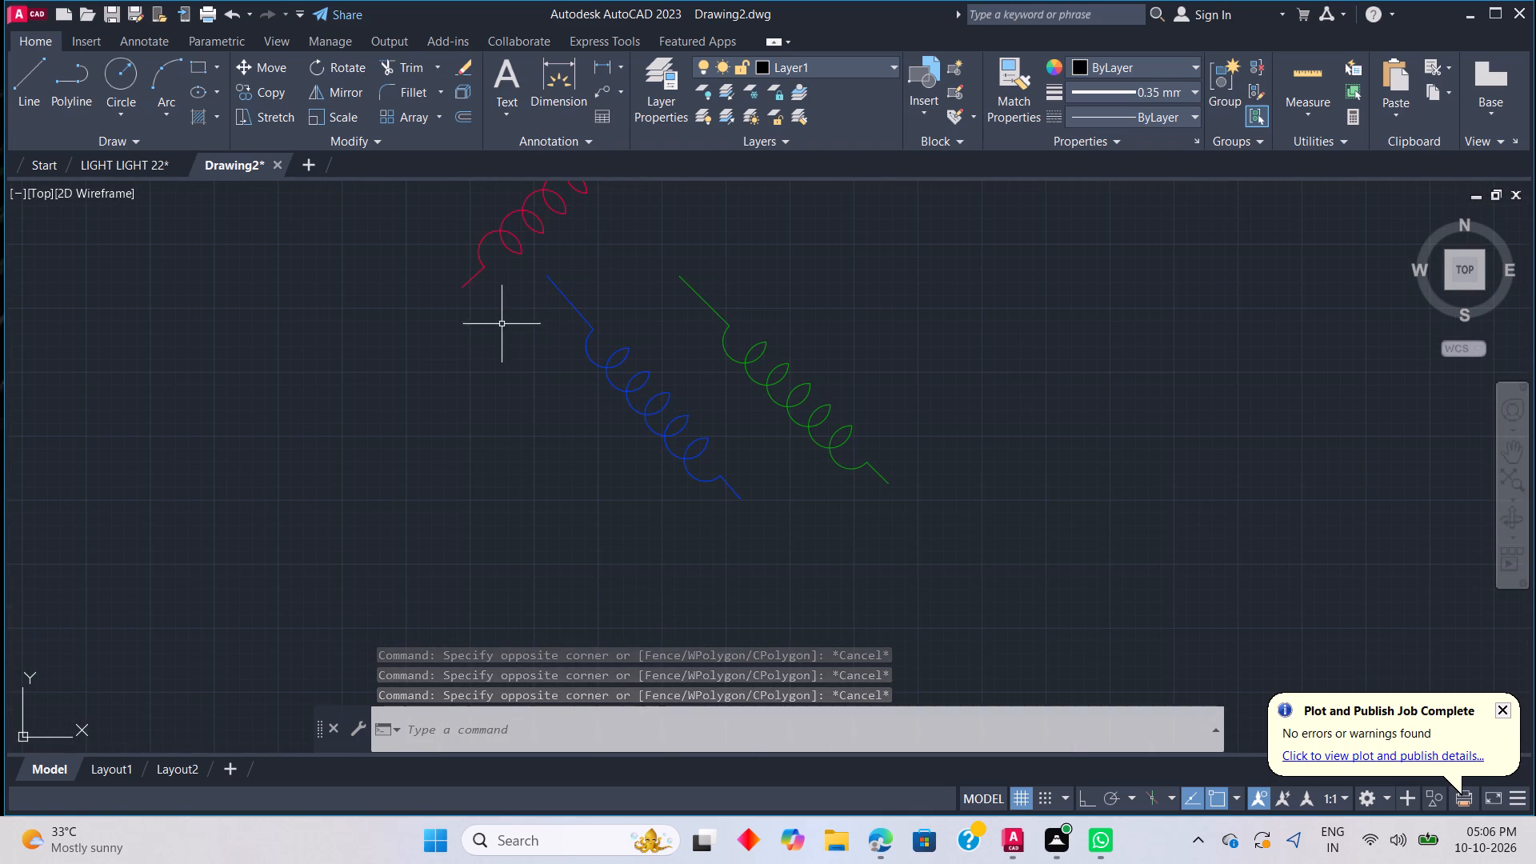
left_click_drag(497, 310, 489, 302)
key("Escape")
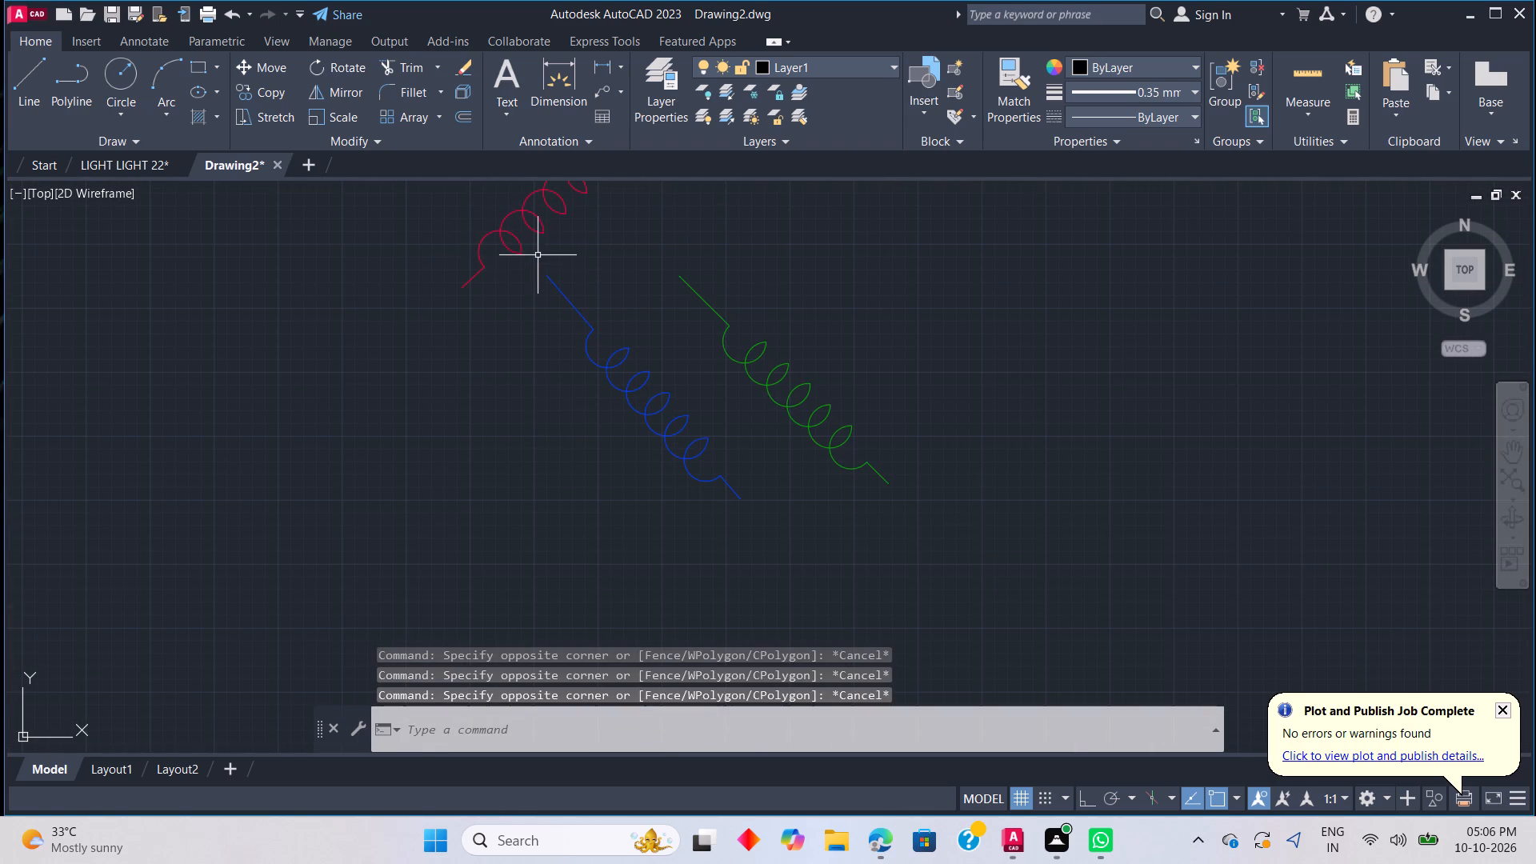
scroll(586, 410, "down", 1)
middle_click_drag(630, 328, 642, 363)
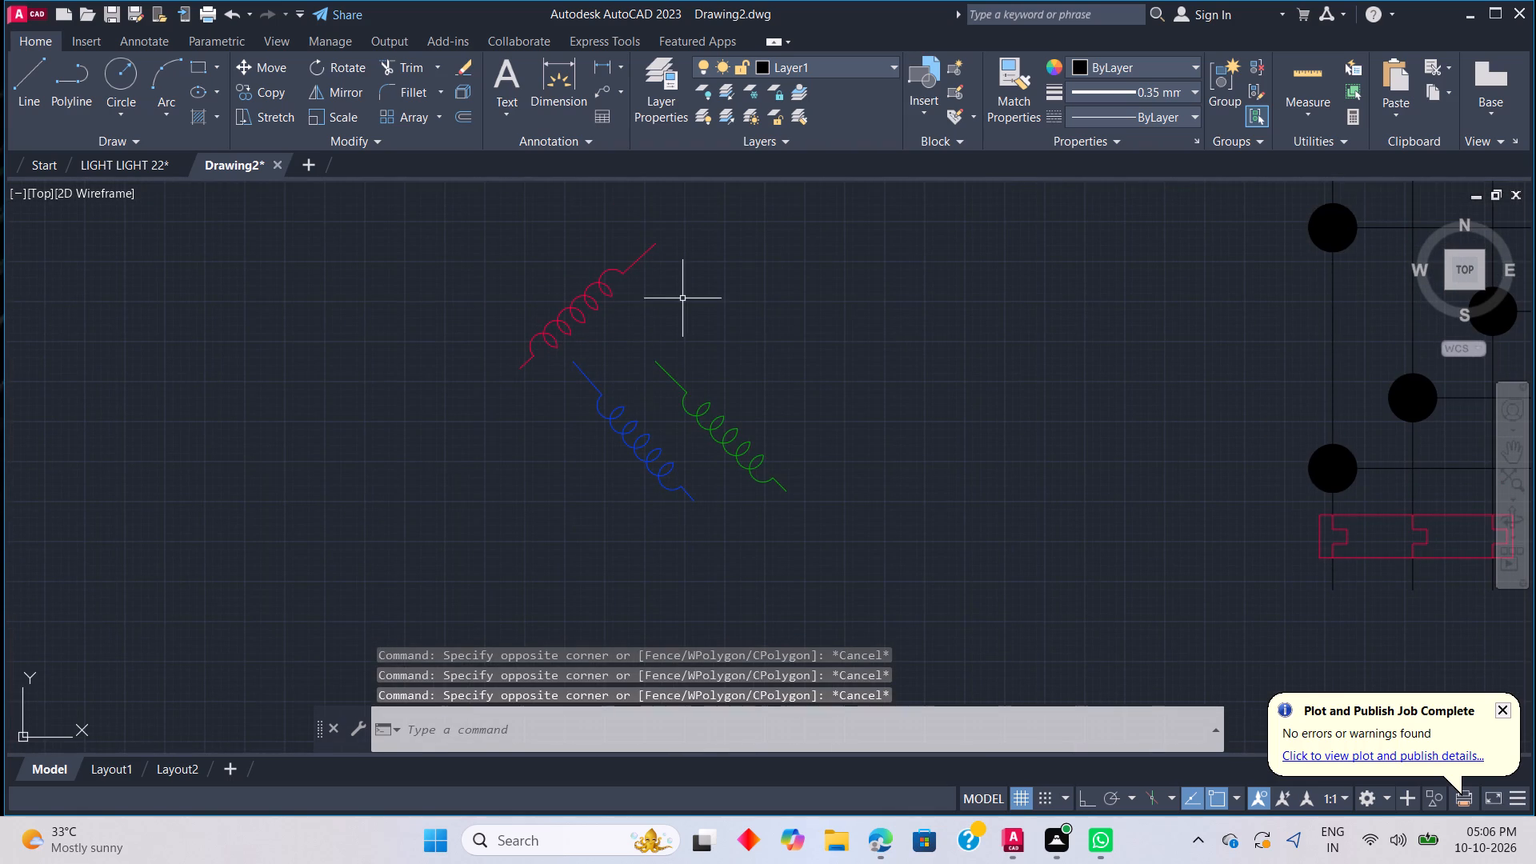
Undo the last rotation of the red coil.
key("ctrl+z")
key("ctrl+z")
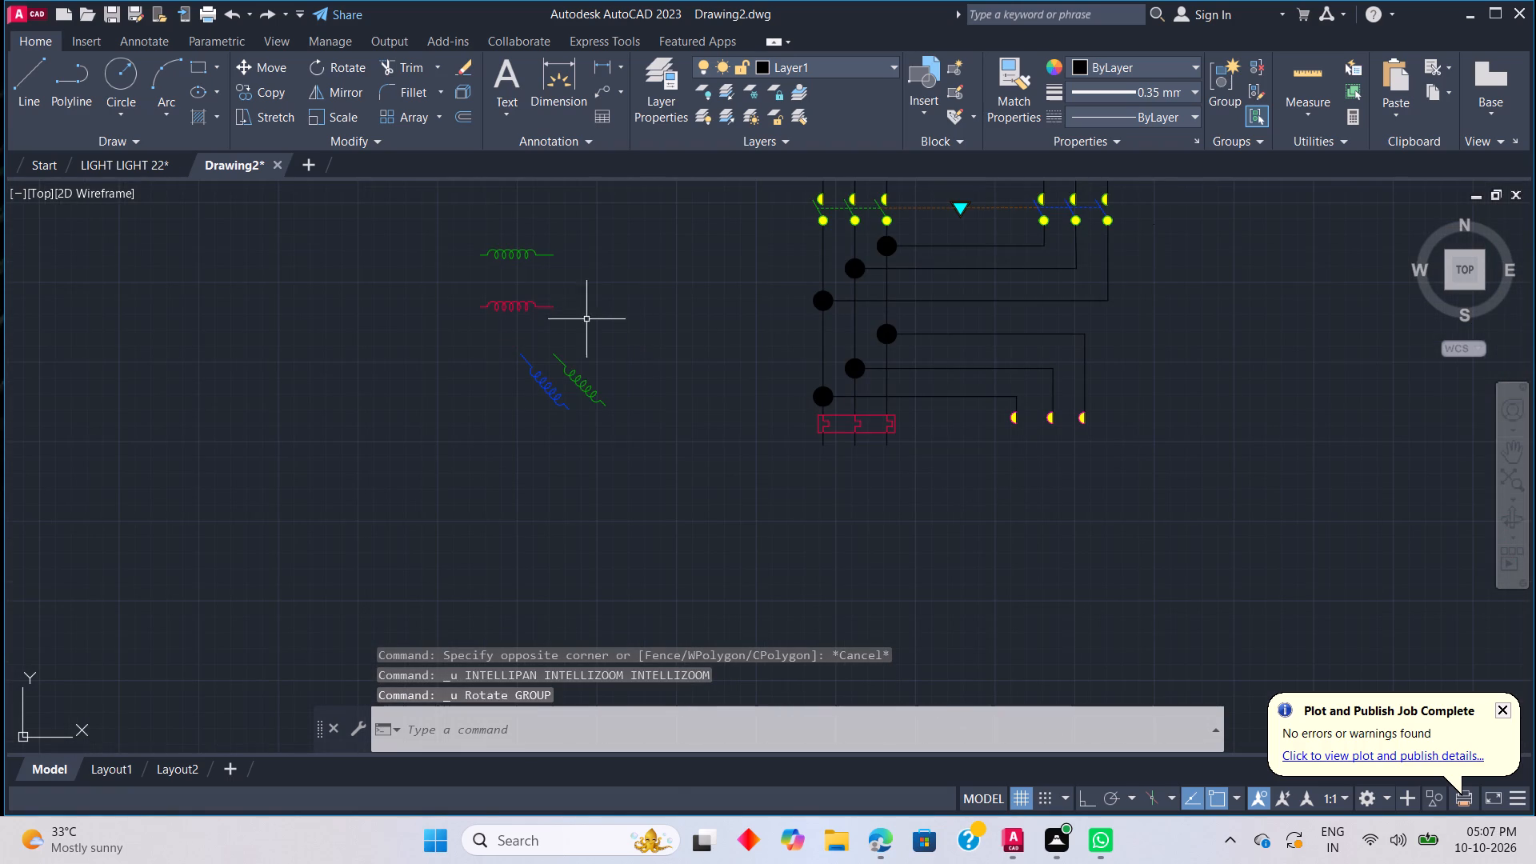
Move the horizontal red coil into the clear space left of the other coils.
left_click(562, 307)
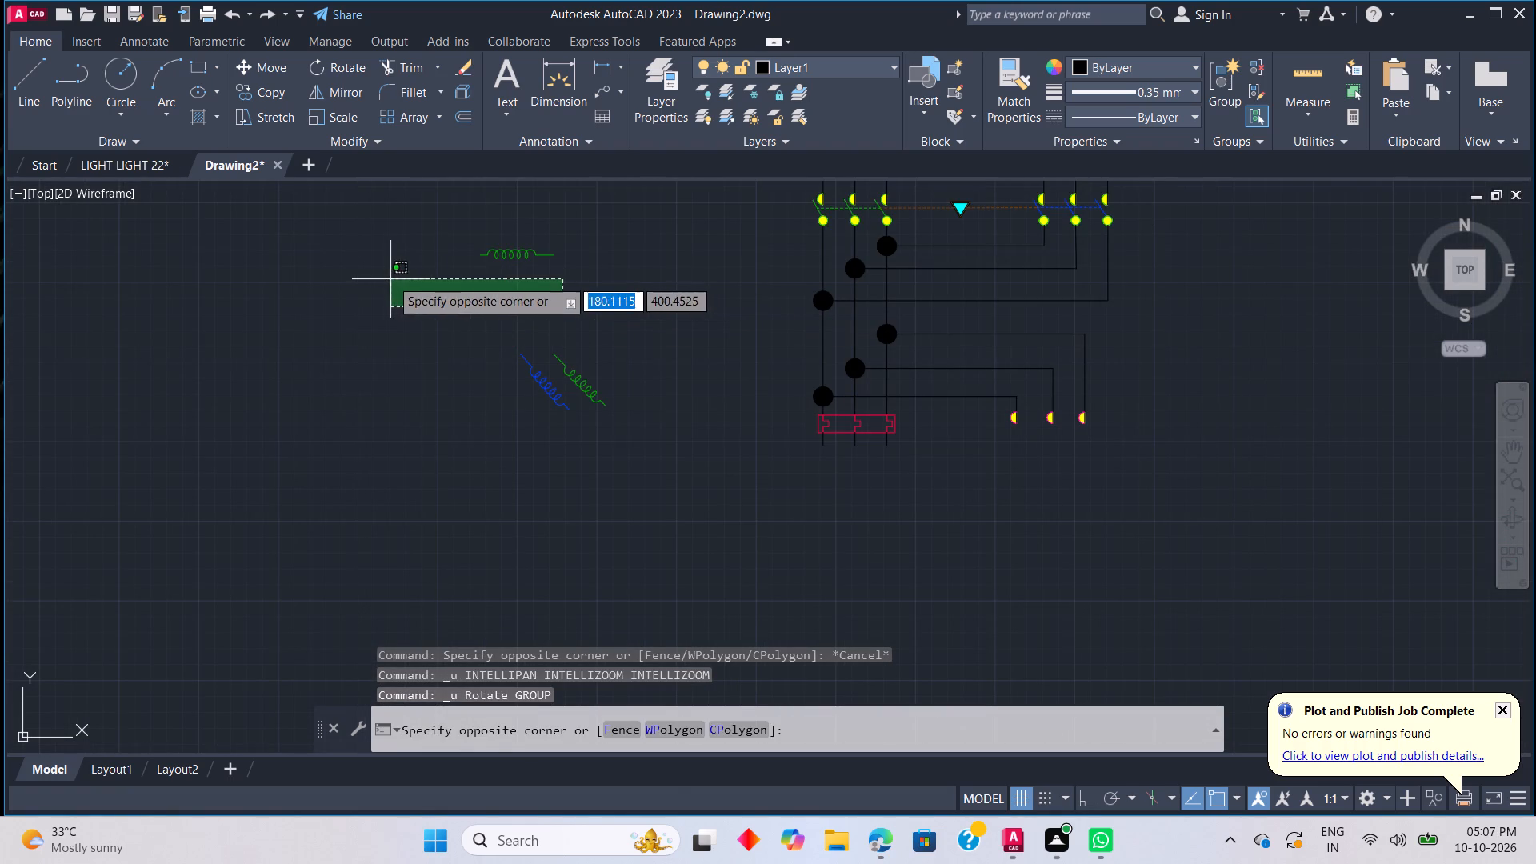
left_click(390, 278)
right_click(574, 305)
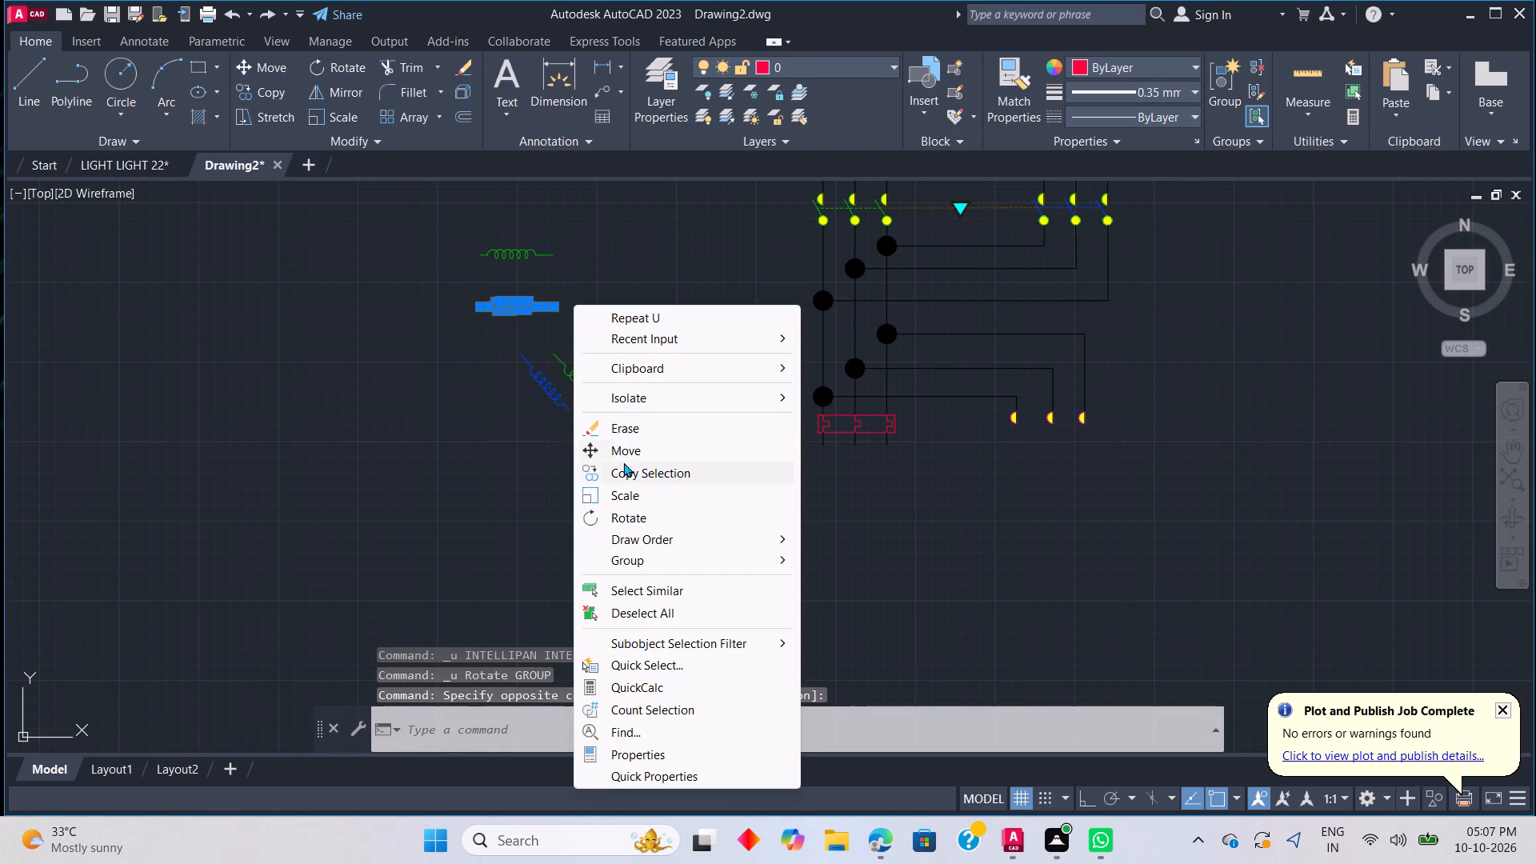
left_click(622, 450)
left_click(512, 300)
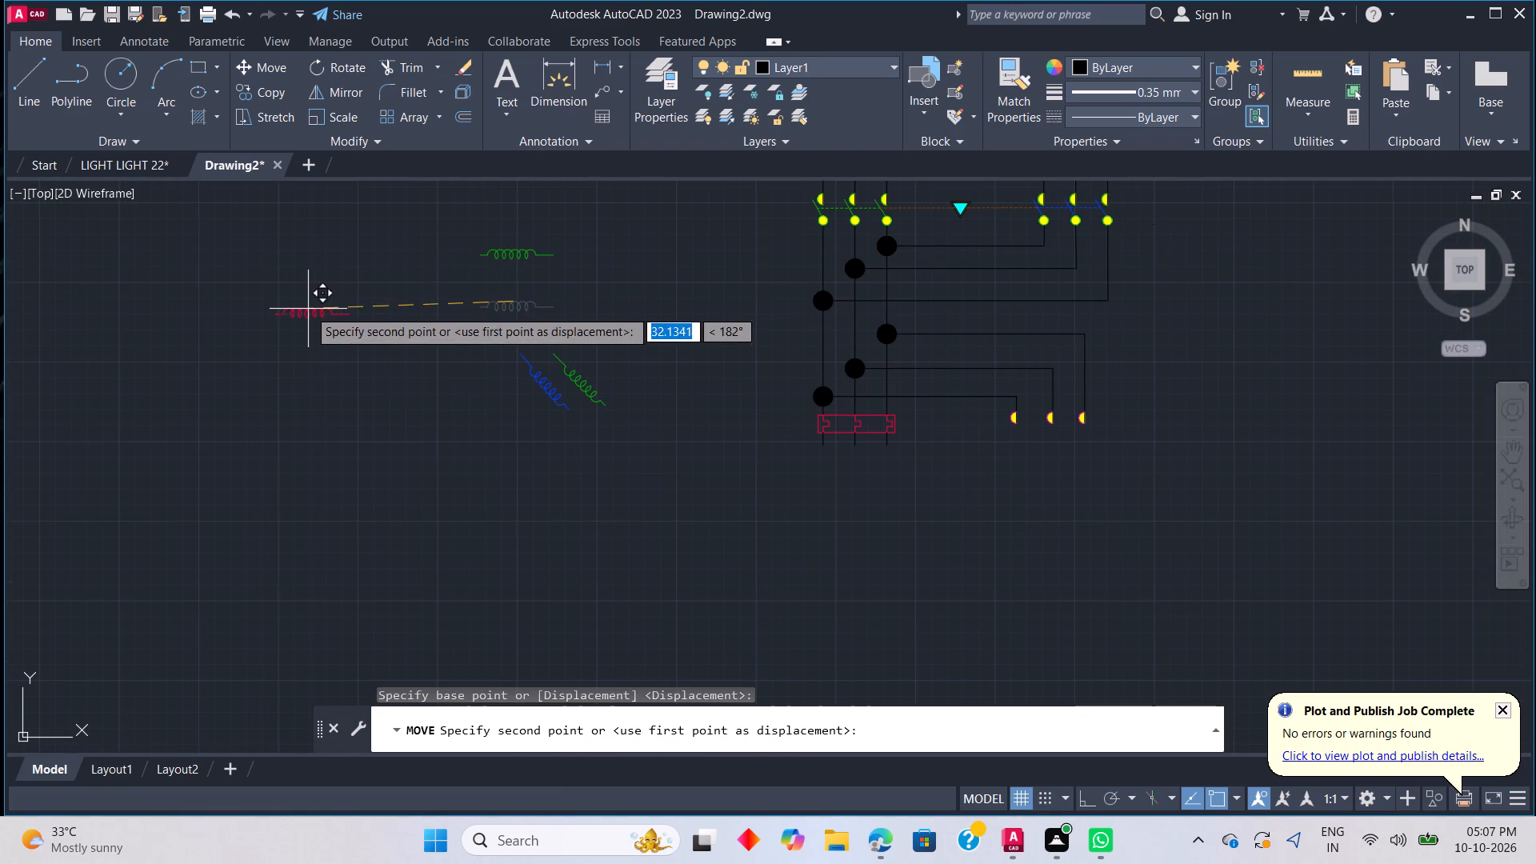
left_click(308, 309)
key("Escape")
Rotate the red coil about its right lead end so it slopes diagonally down to the left.
left_click_drag(437, 358, 352, 322)
left_click(219, 278)
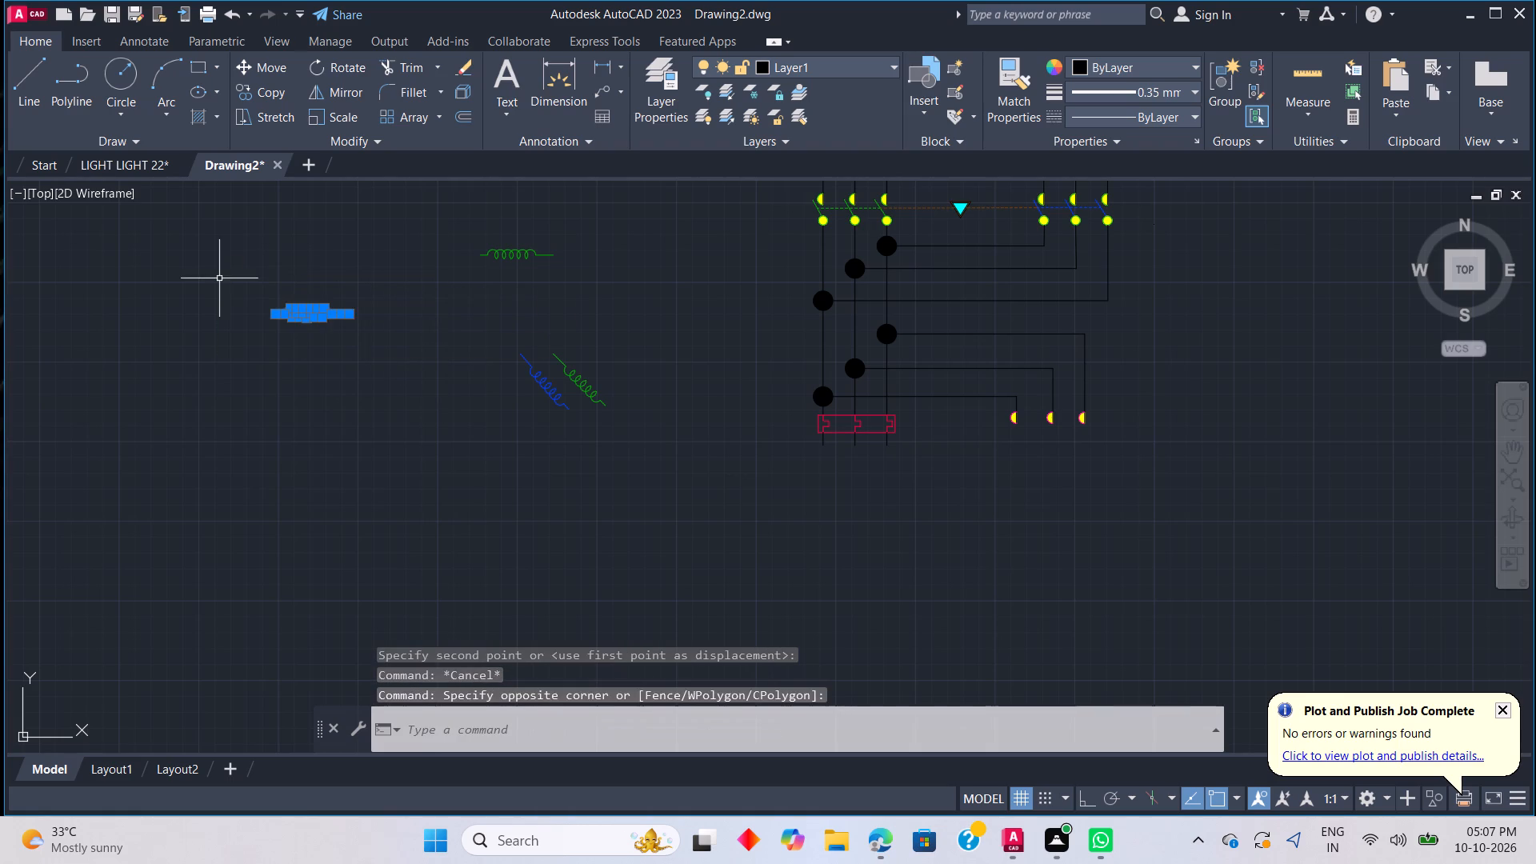
right_click(358, 324)
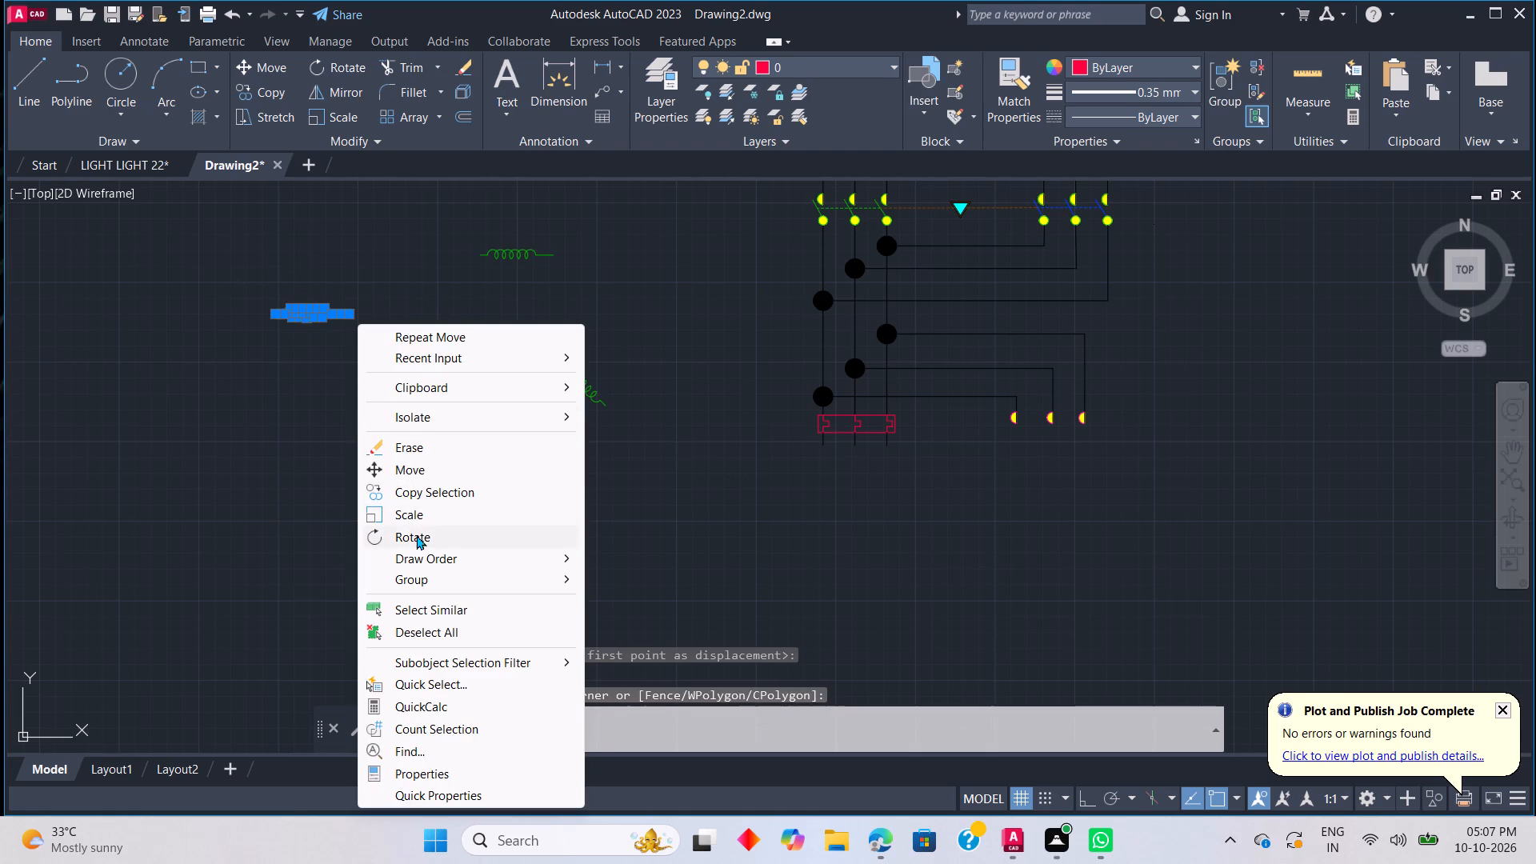
left_click(416, 535)
left_click(344, 317)
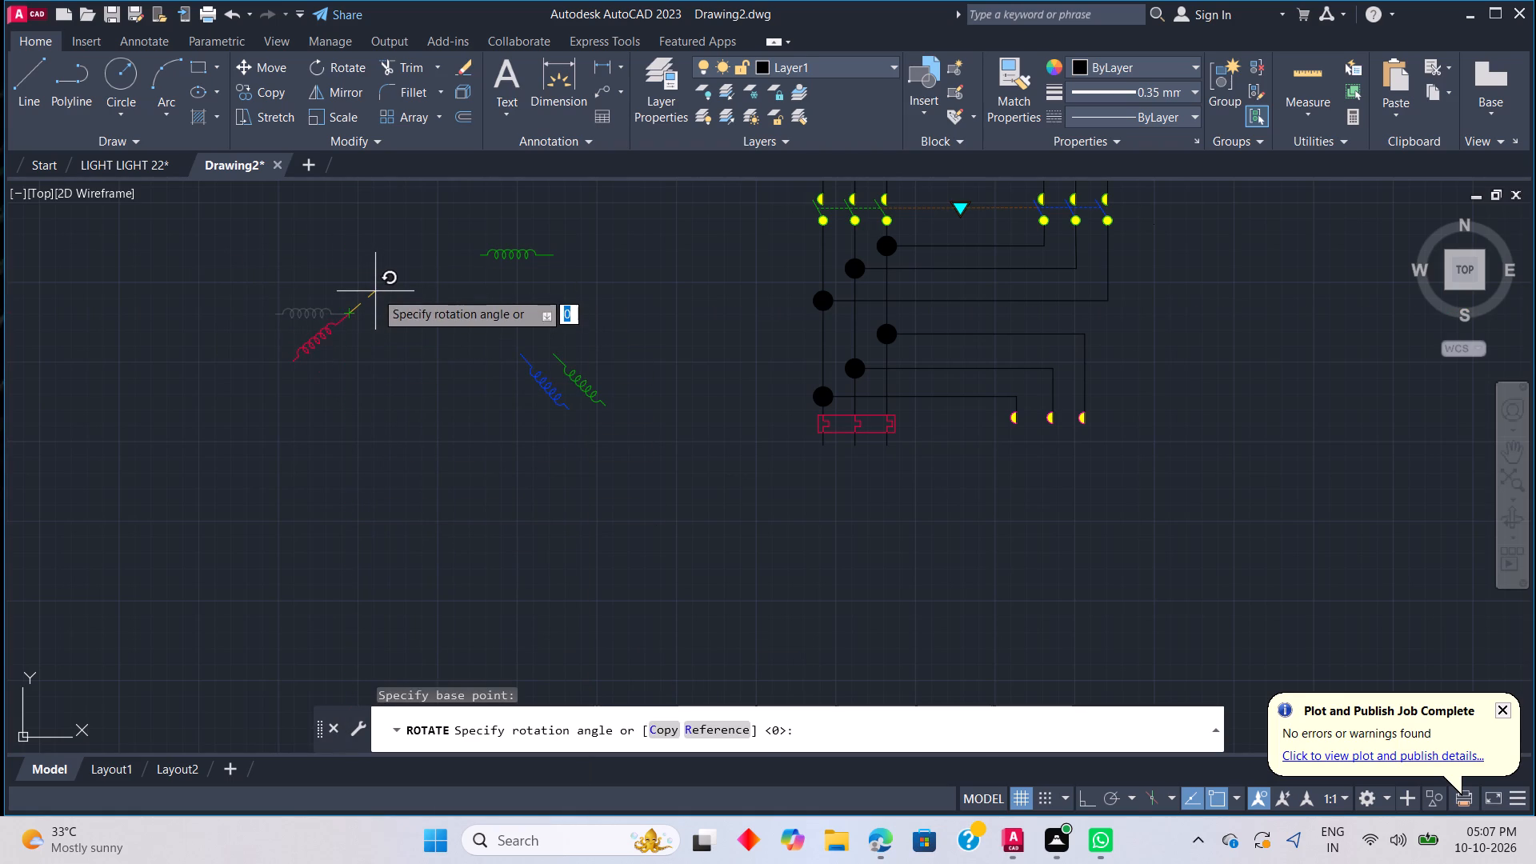
left_click(375, 291)
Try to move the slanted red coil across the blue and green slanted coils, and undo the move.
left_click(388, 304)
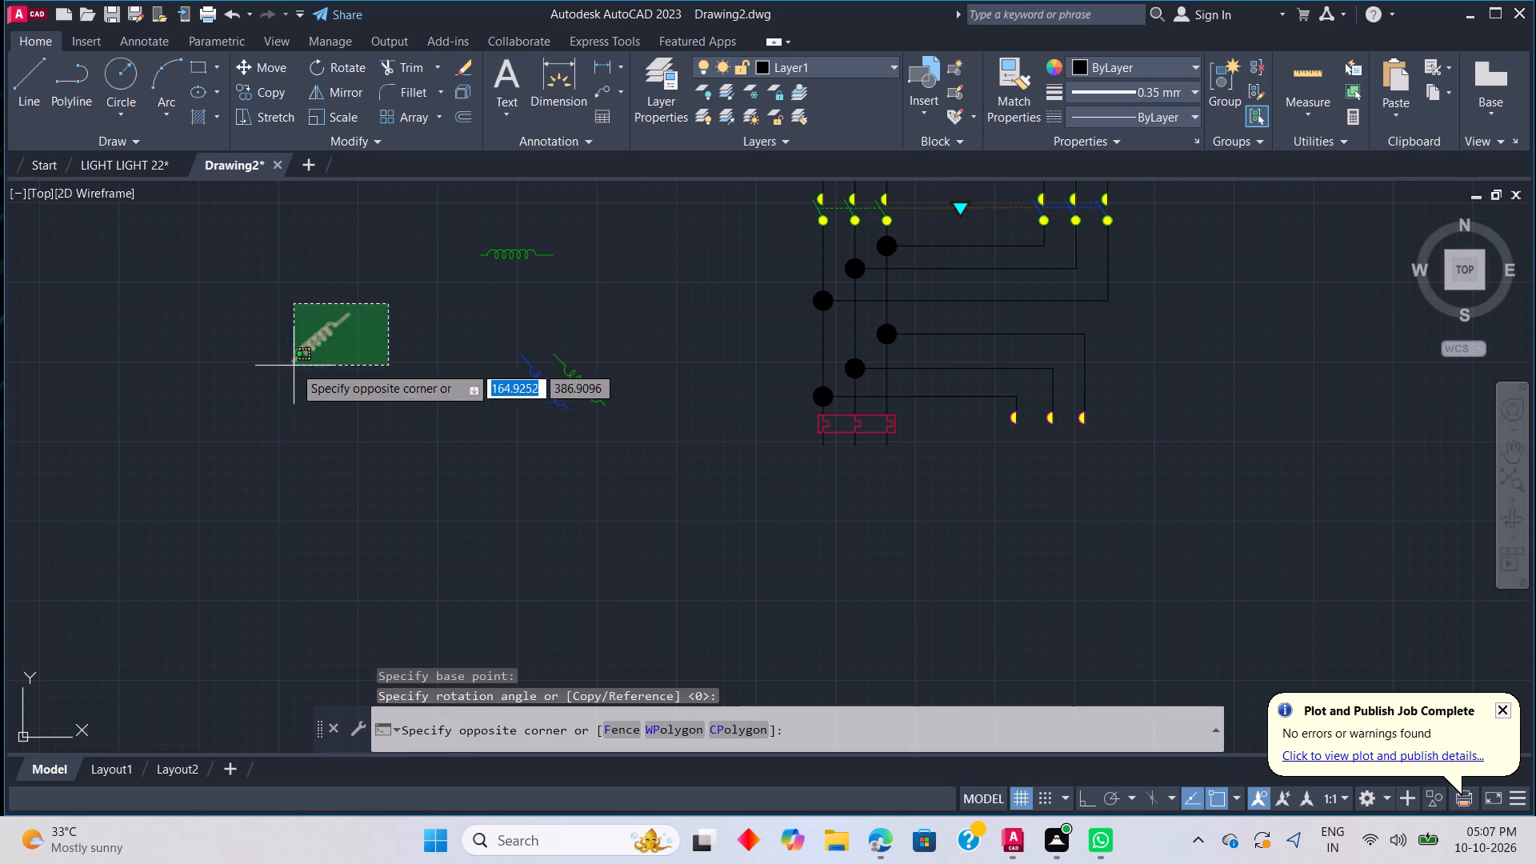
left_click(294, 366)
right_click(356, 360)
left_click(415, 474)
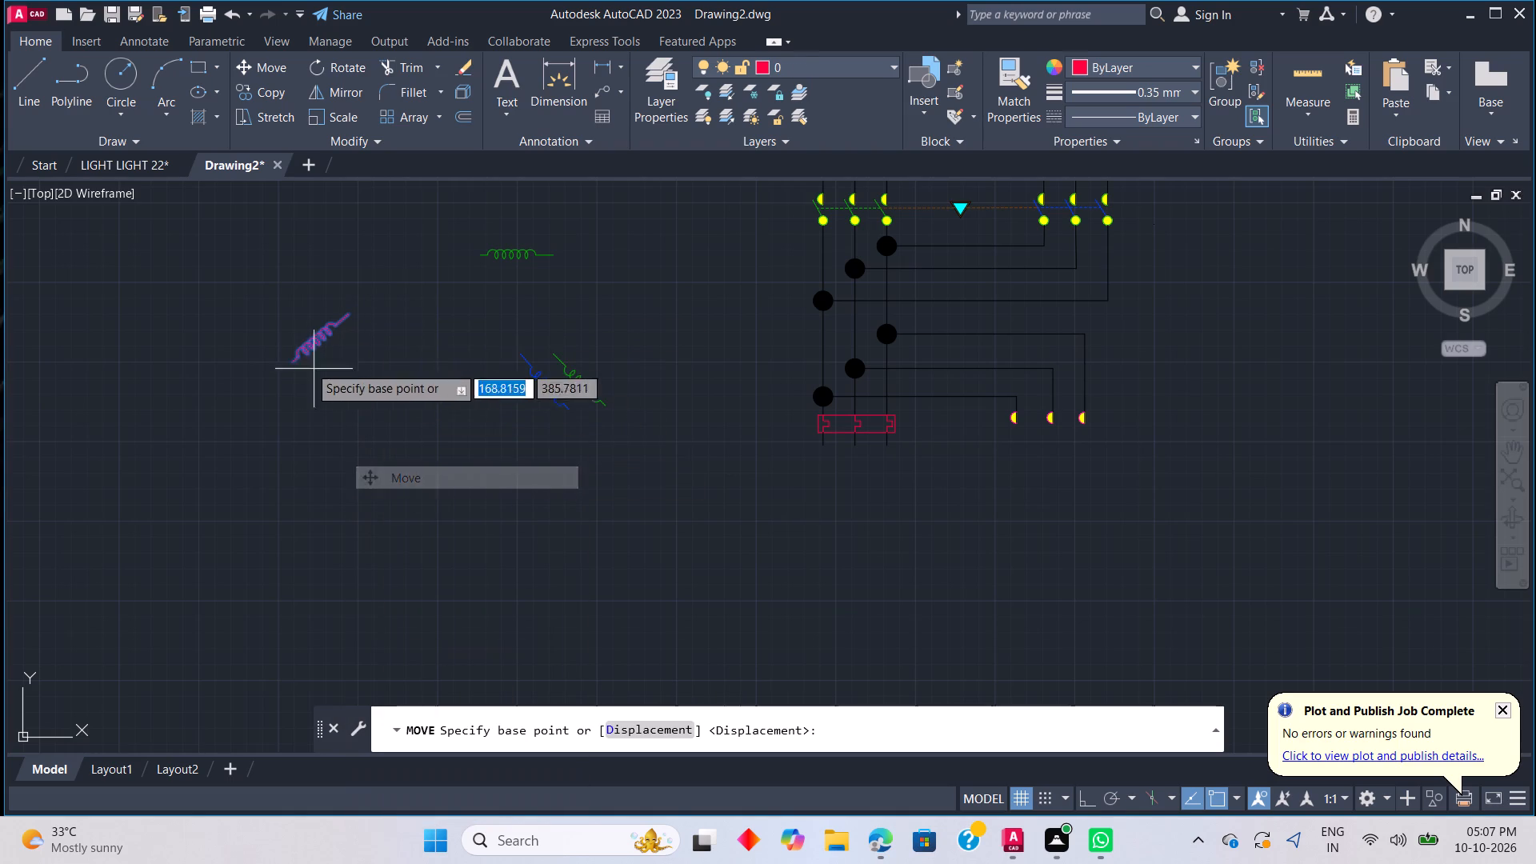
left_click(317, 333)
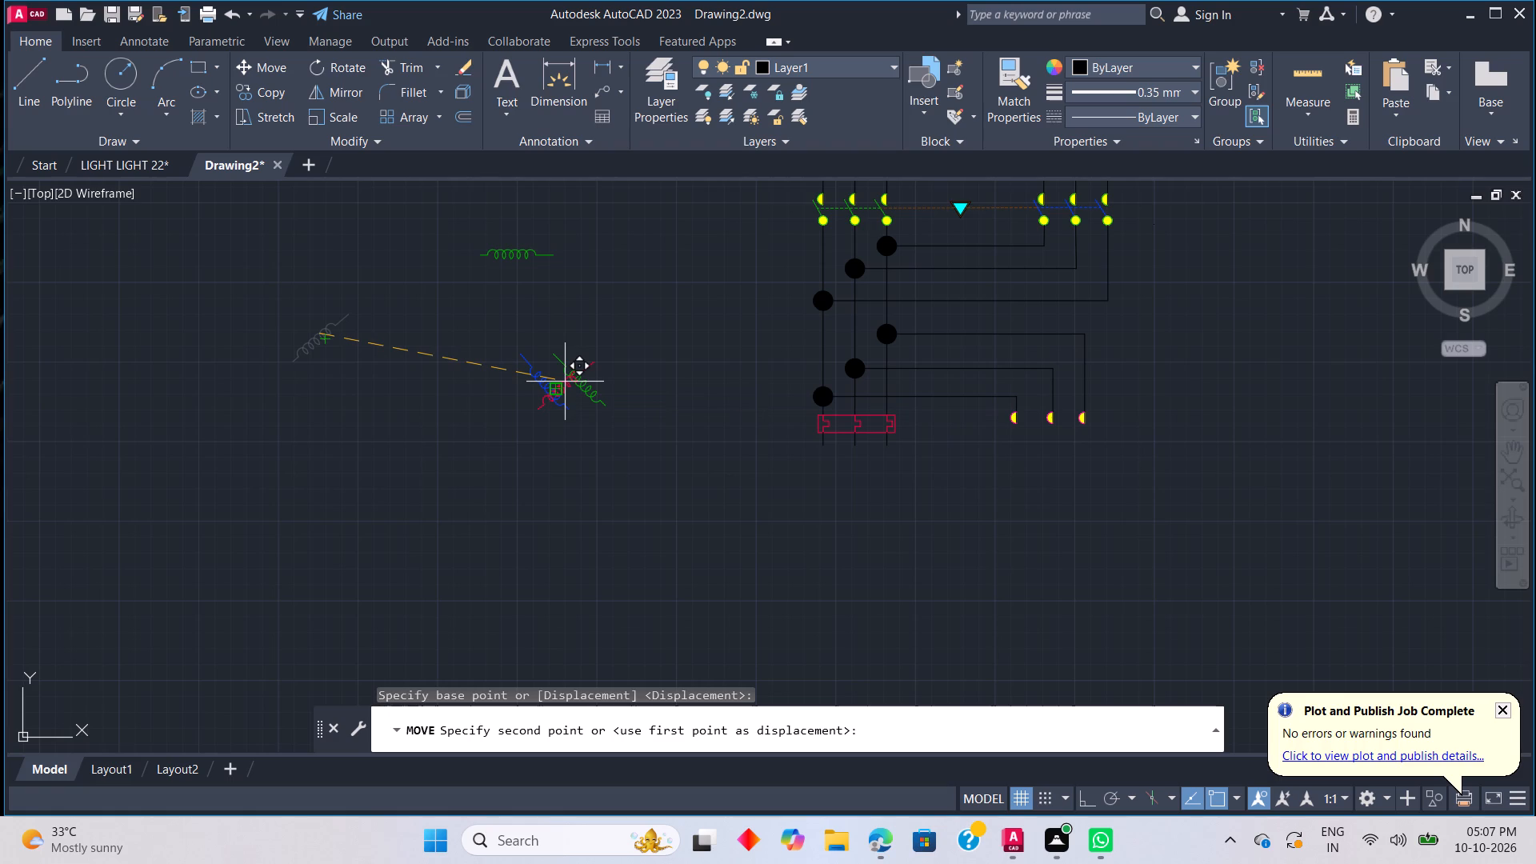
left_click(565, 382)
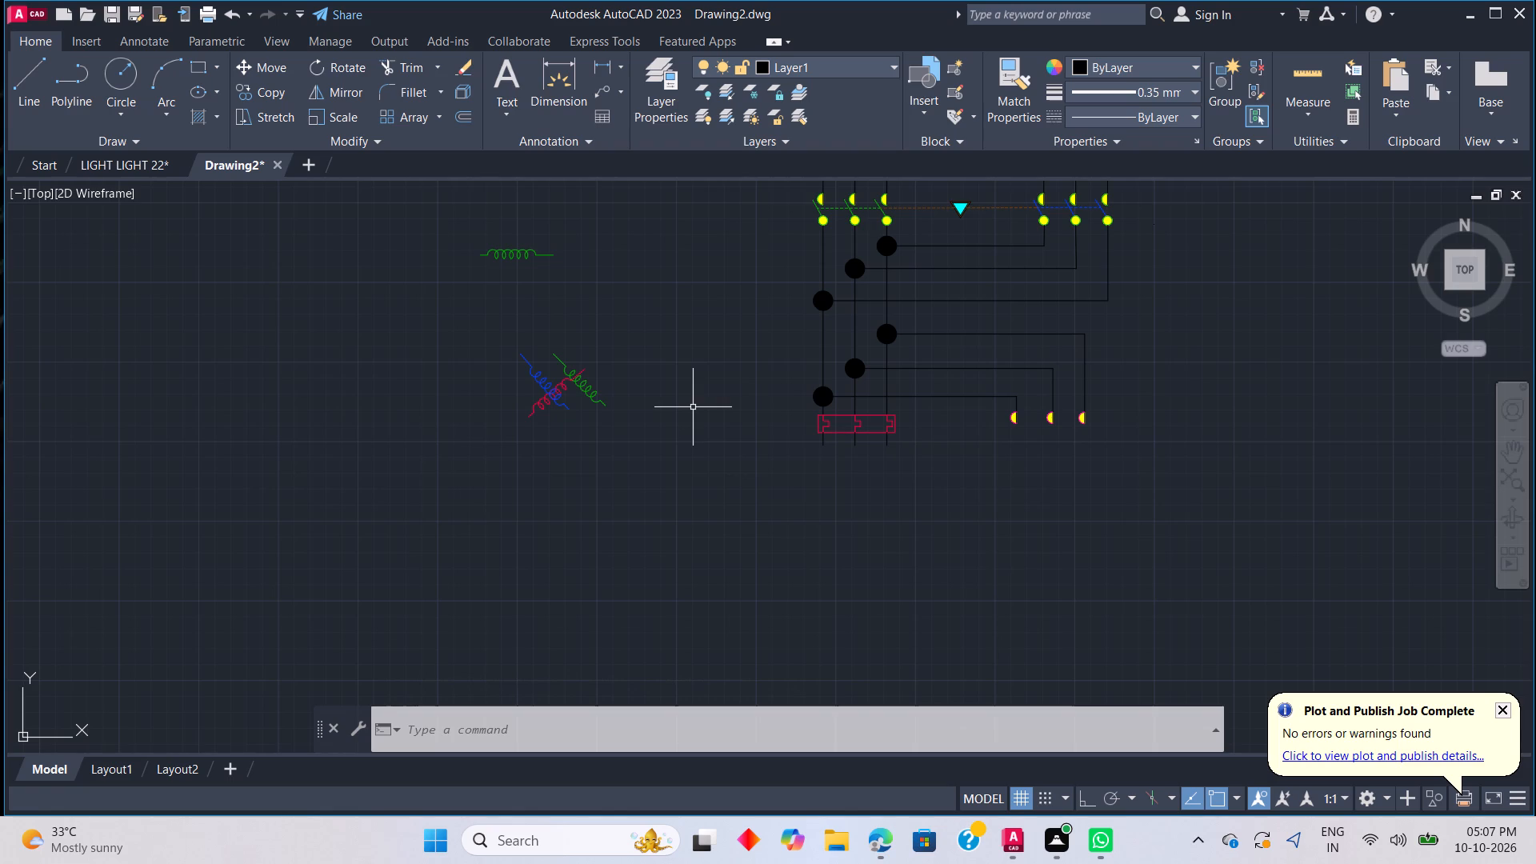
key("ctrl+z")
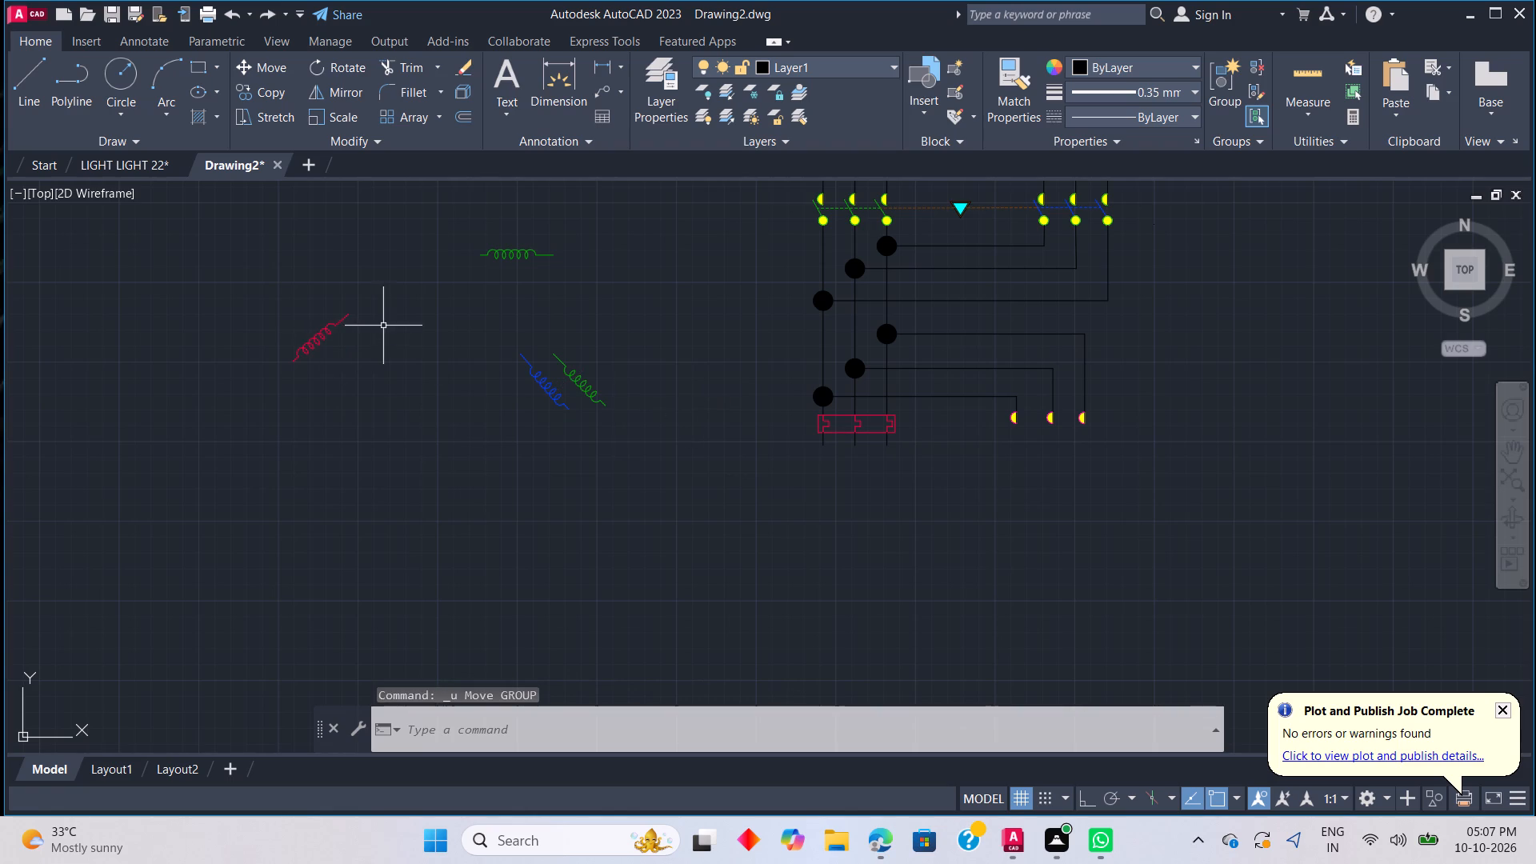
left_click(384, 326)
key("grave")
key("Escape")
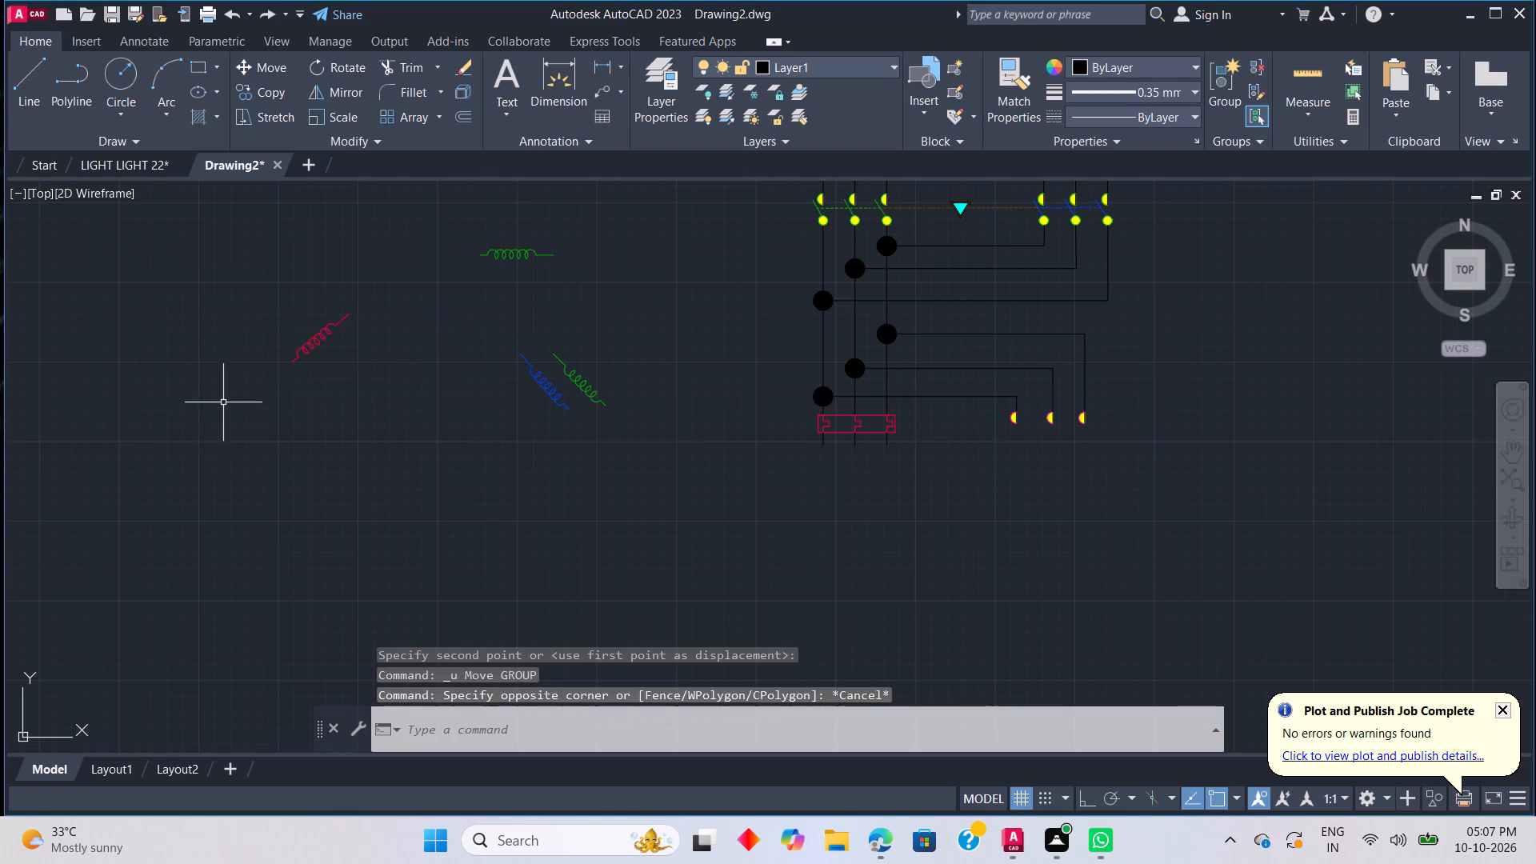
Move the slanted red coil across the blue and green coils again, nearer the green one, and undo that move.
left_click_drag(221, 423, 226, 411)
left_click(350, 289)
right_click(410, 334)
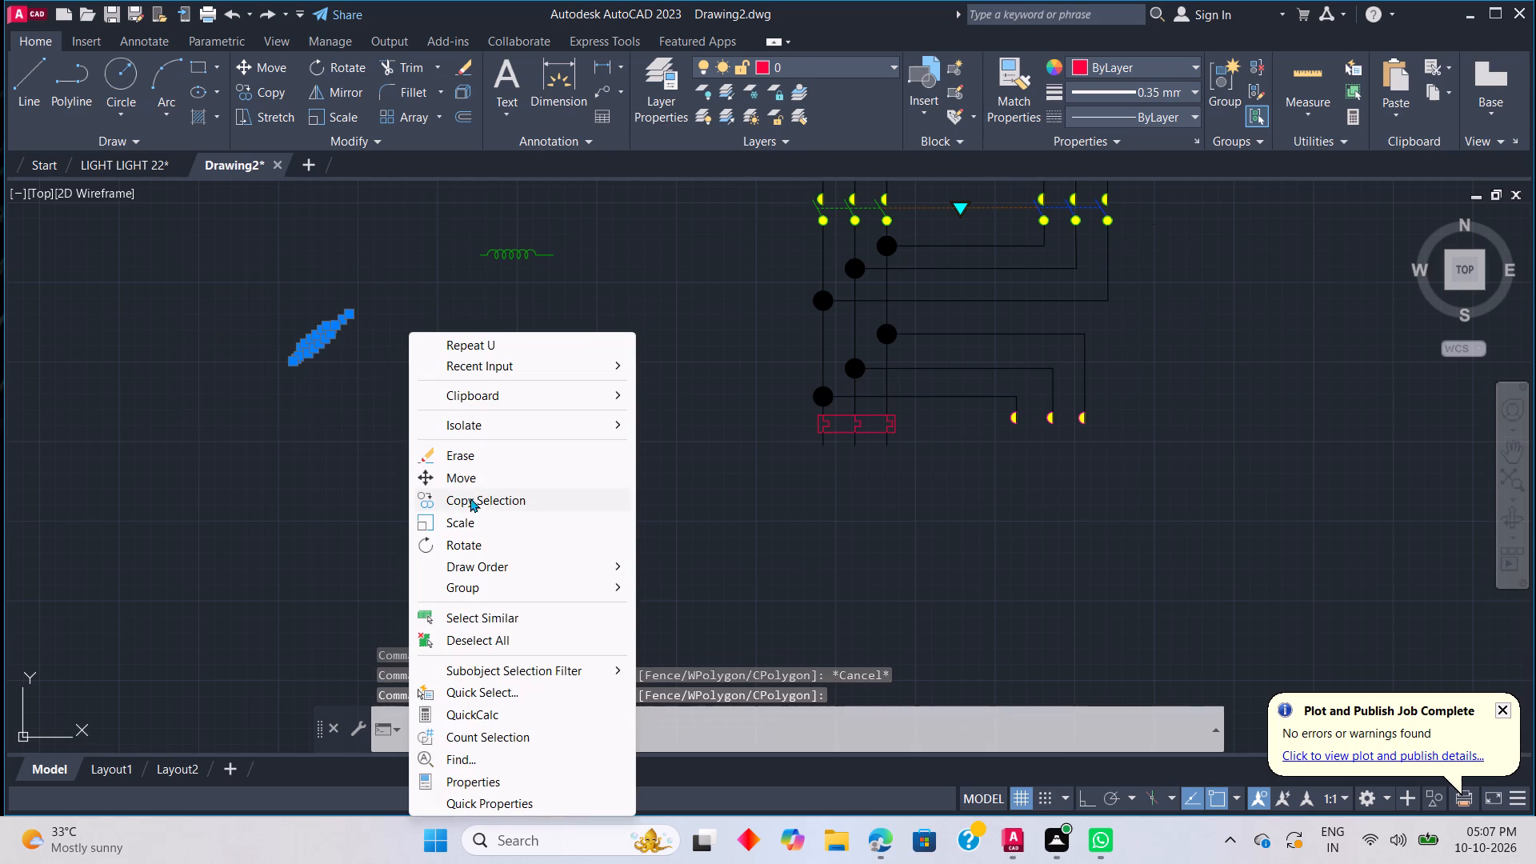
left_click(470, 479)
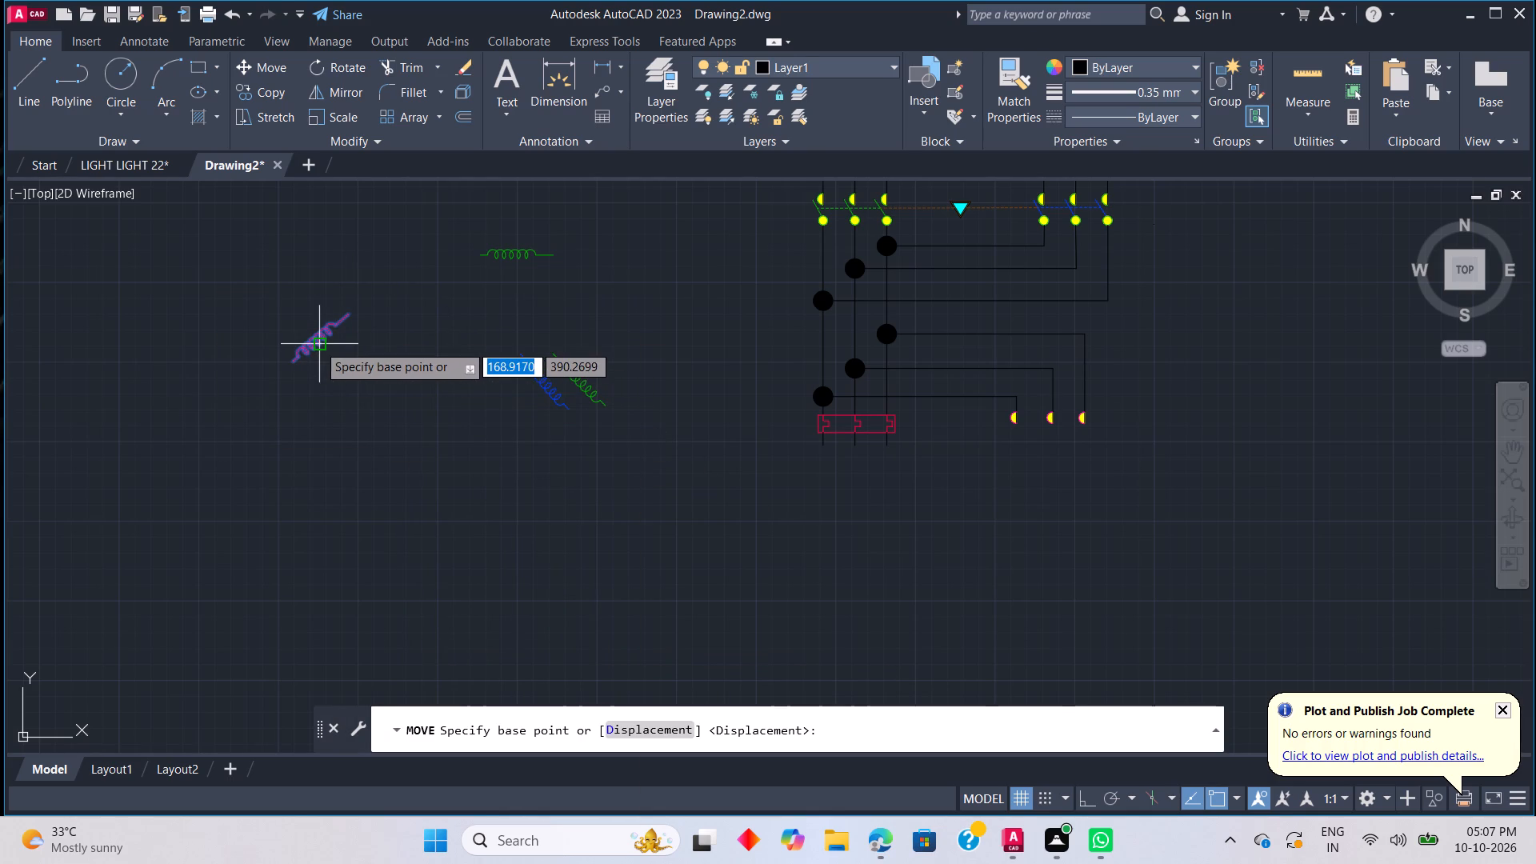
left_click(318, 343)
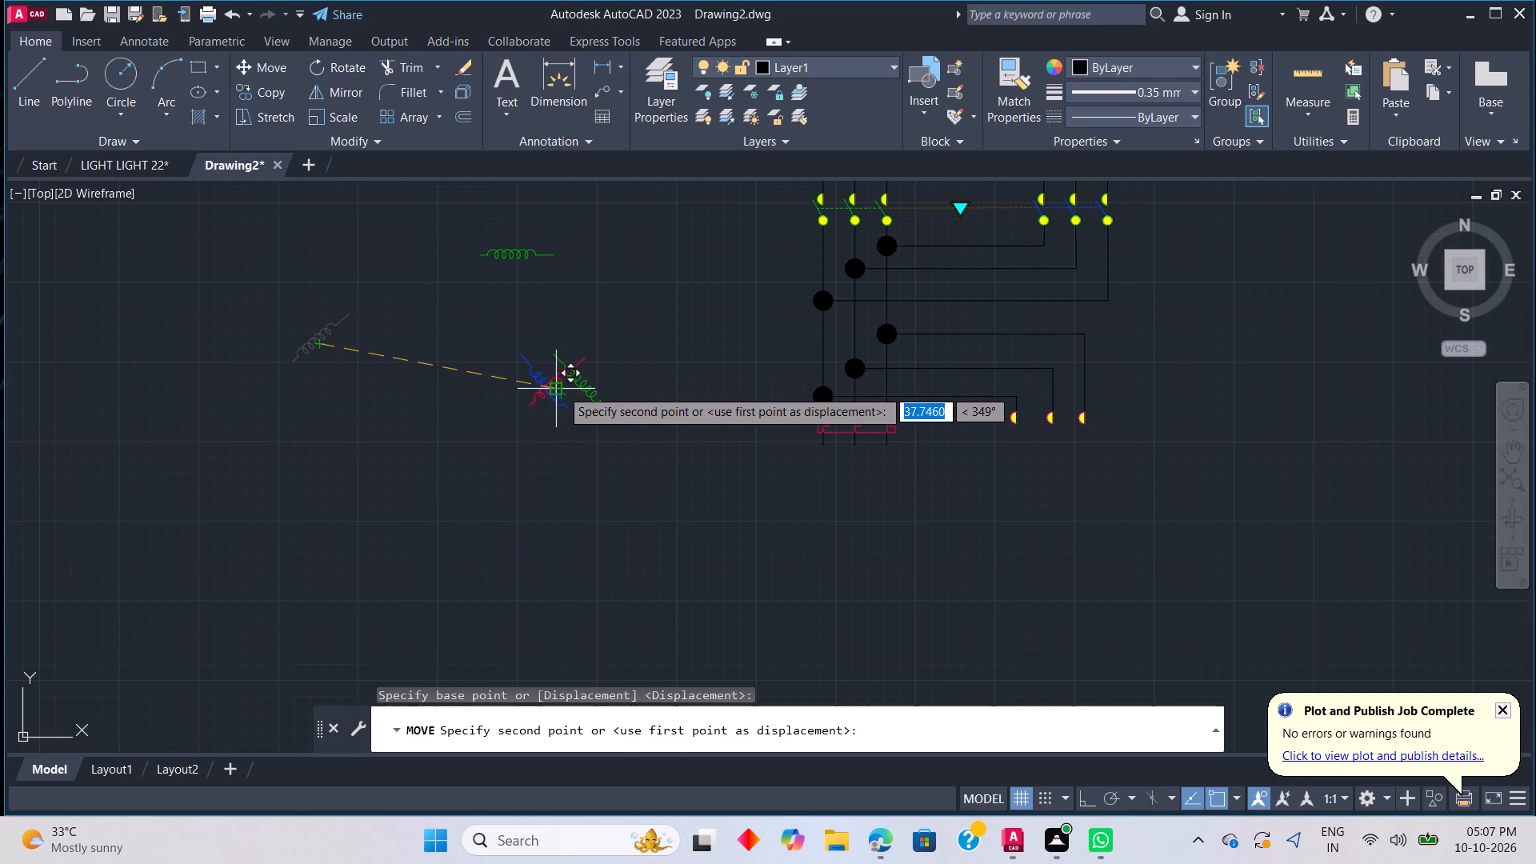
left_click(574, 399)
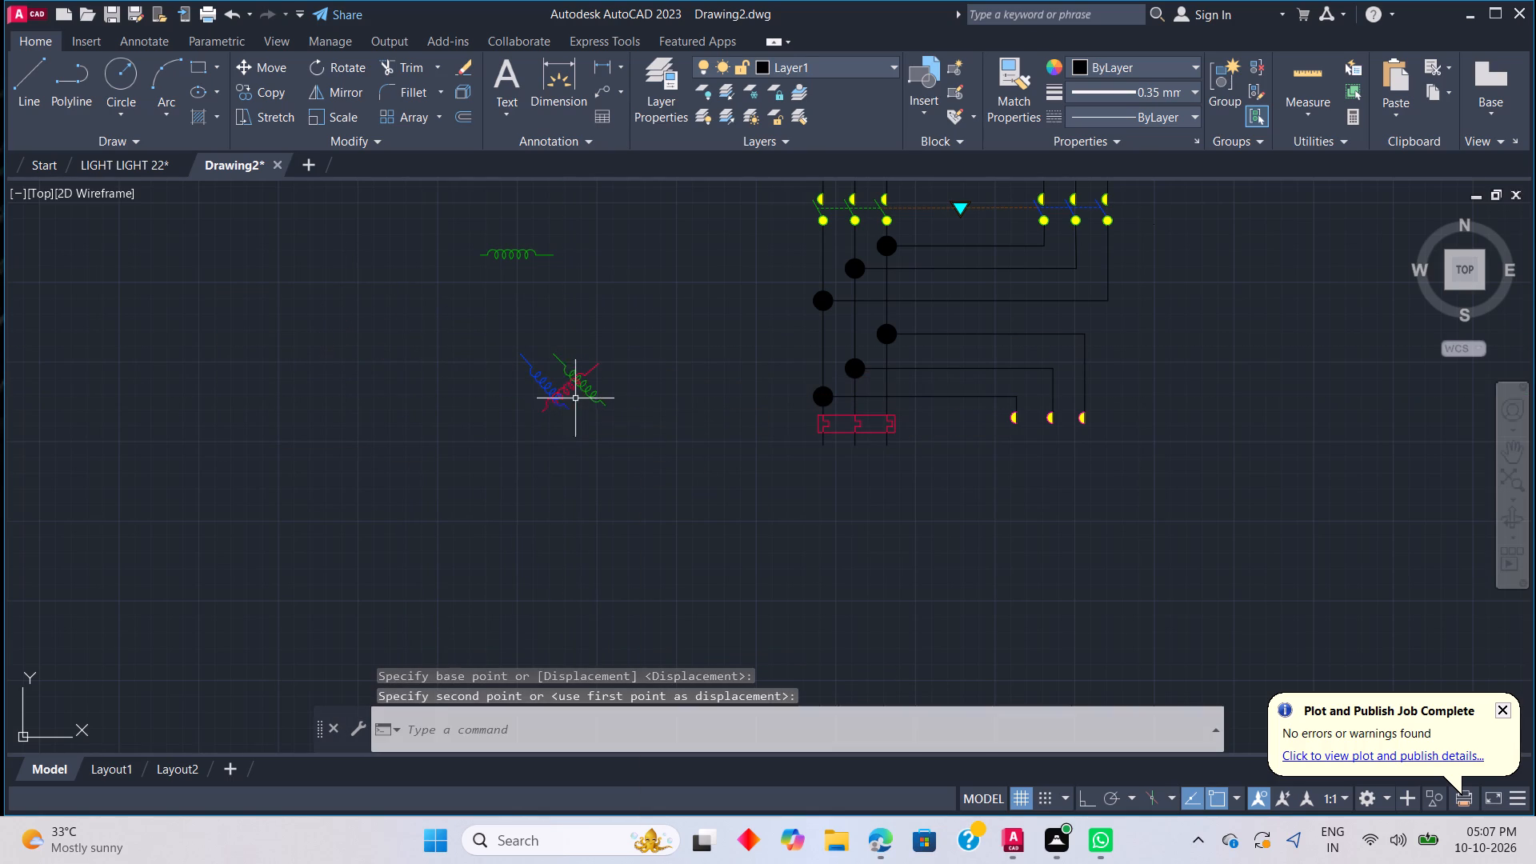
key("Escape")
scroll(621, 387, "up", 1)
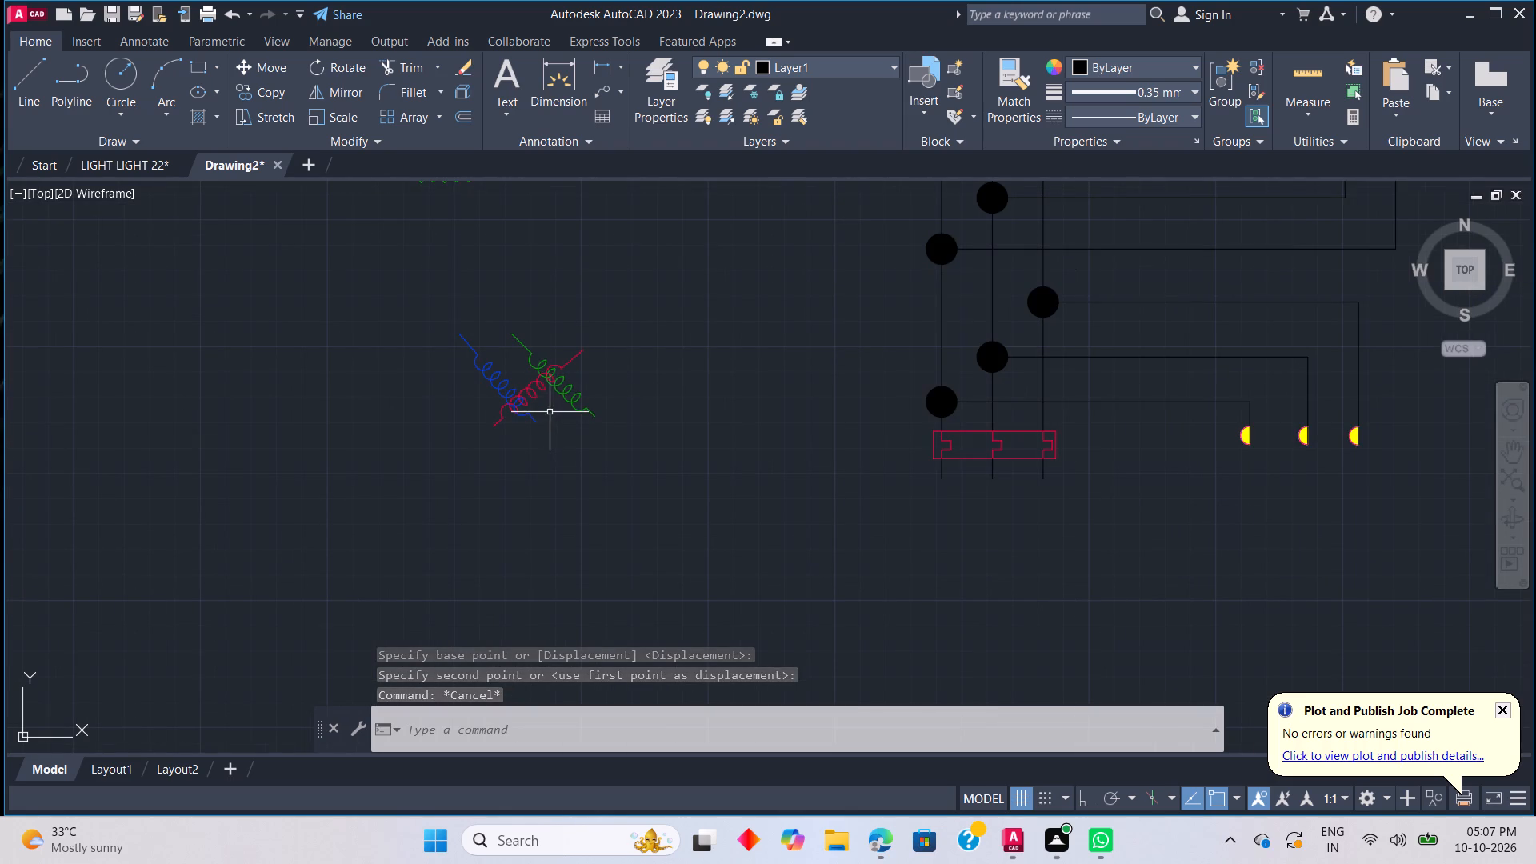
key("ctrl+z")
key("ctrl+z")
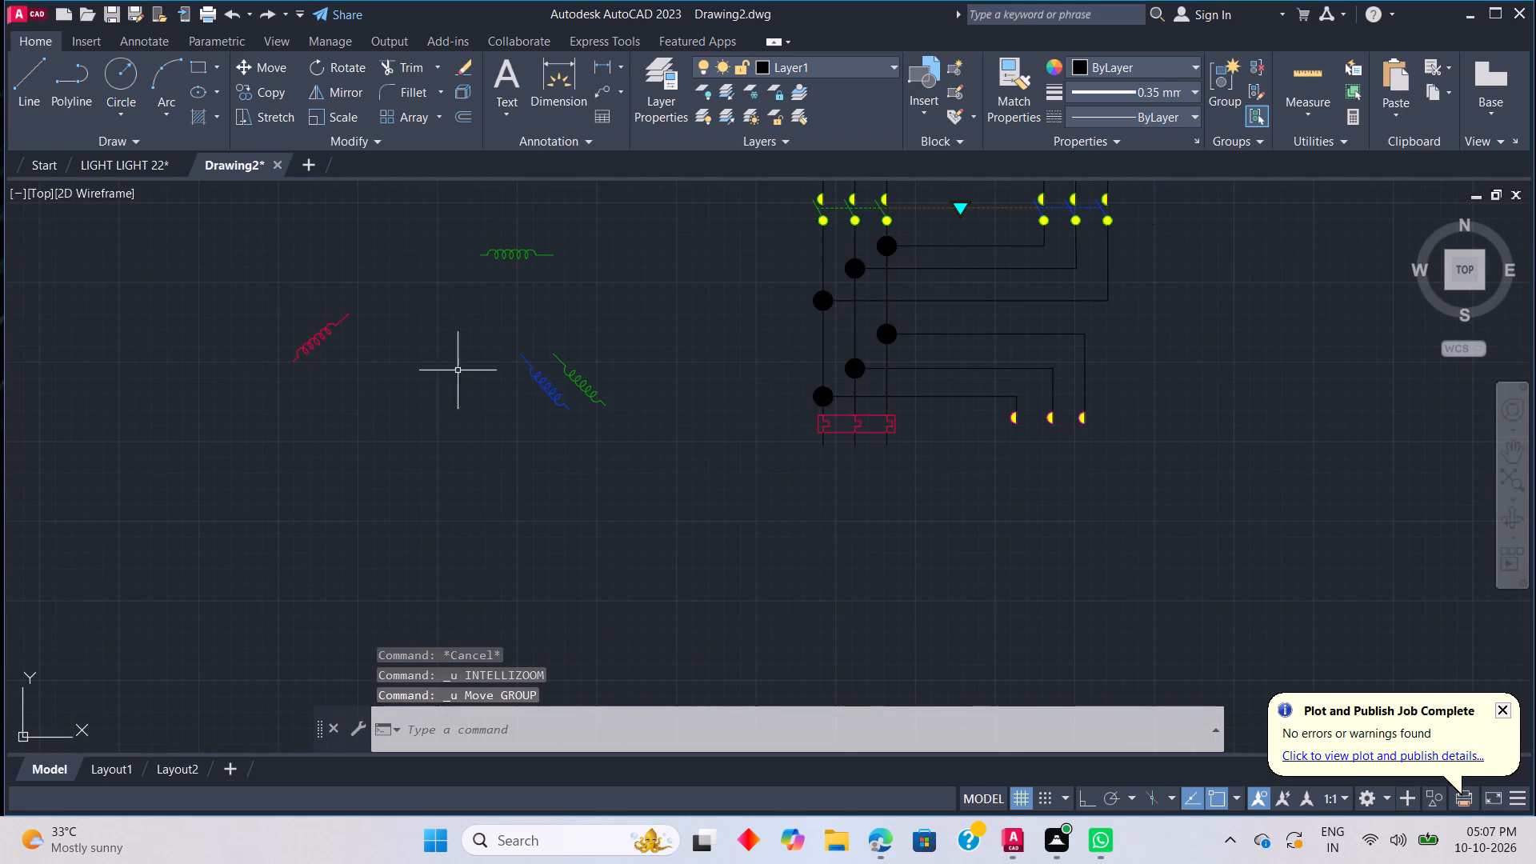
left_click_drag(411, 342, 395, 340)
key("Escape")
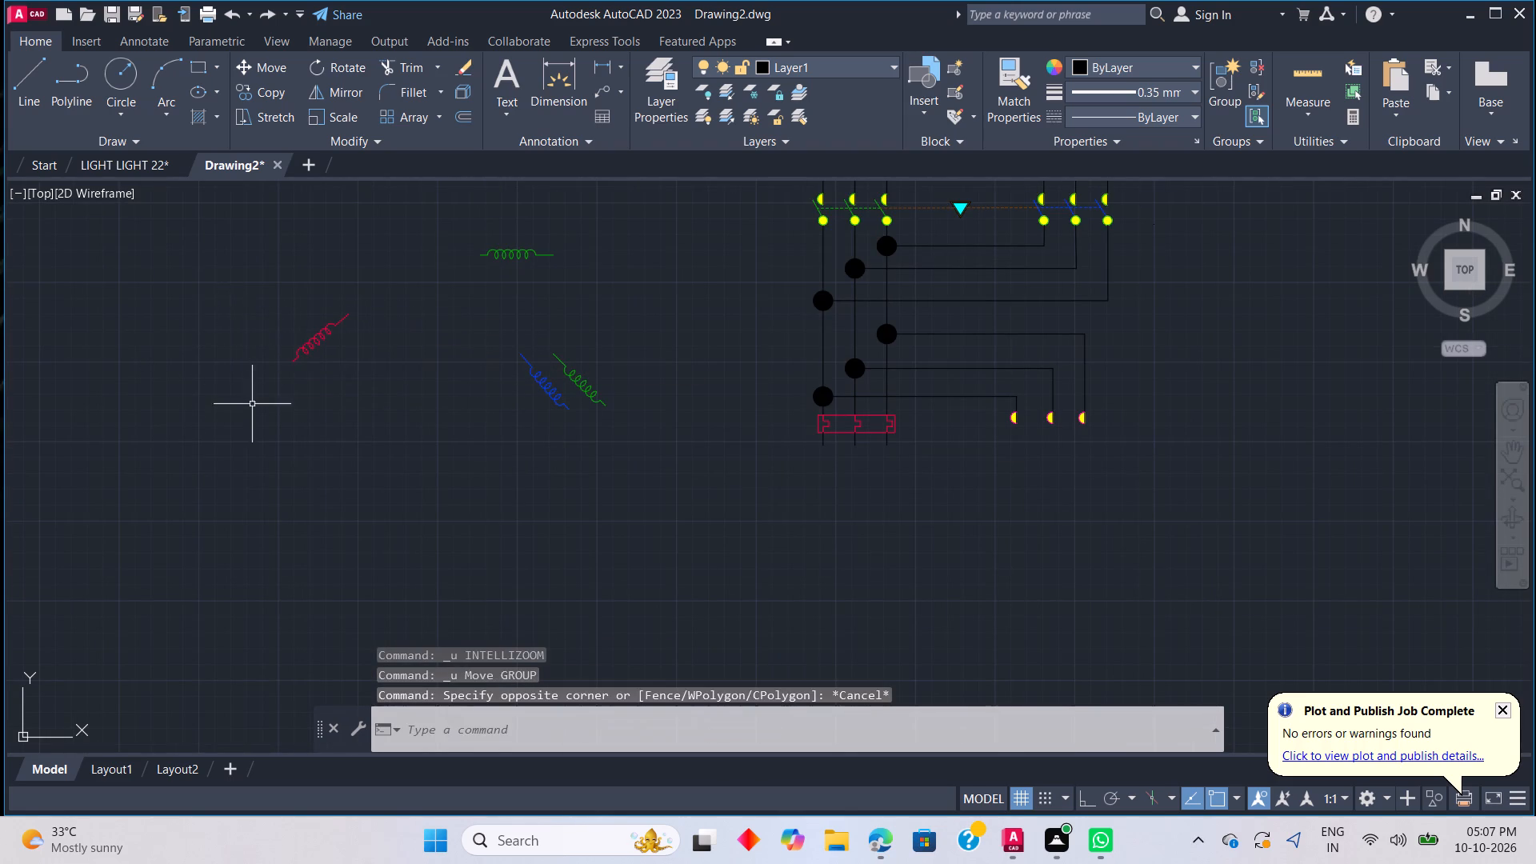
Move the slanted red coil onto the slanted pair so it crosses both the blue and the green coil.
left_click_drag(252, 407, 258, 396)
left_click(382, 262)
right_click(394, 306)
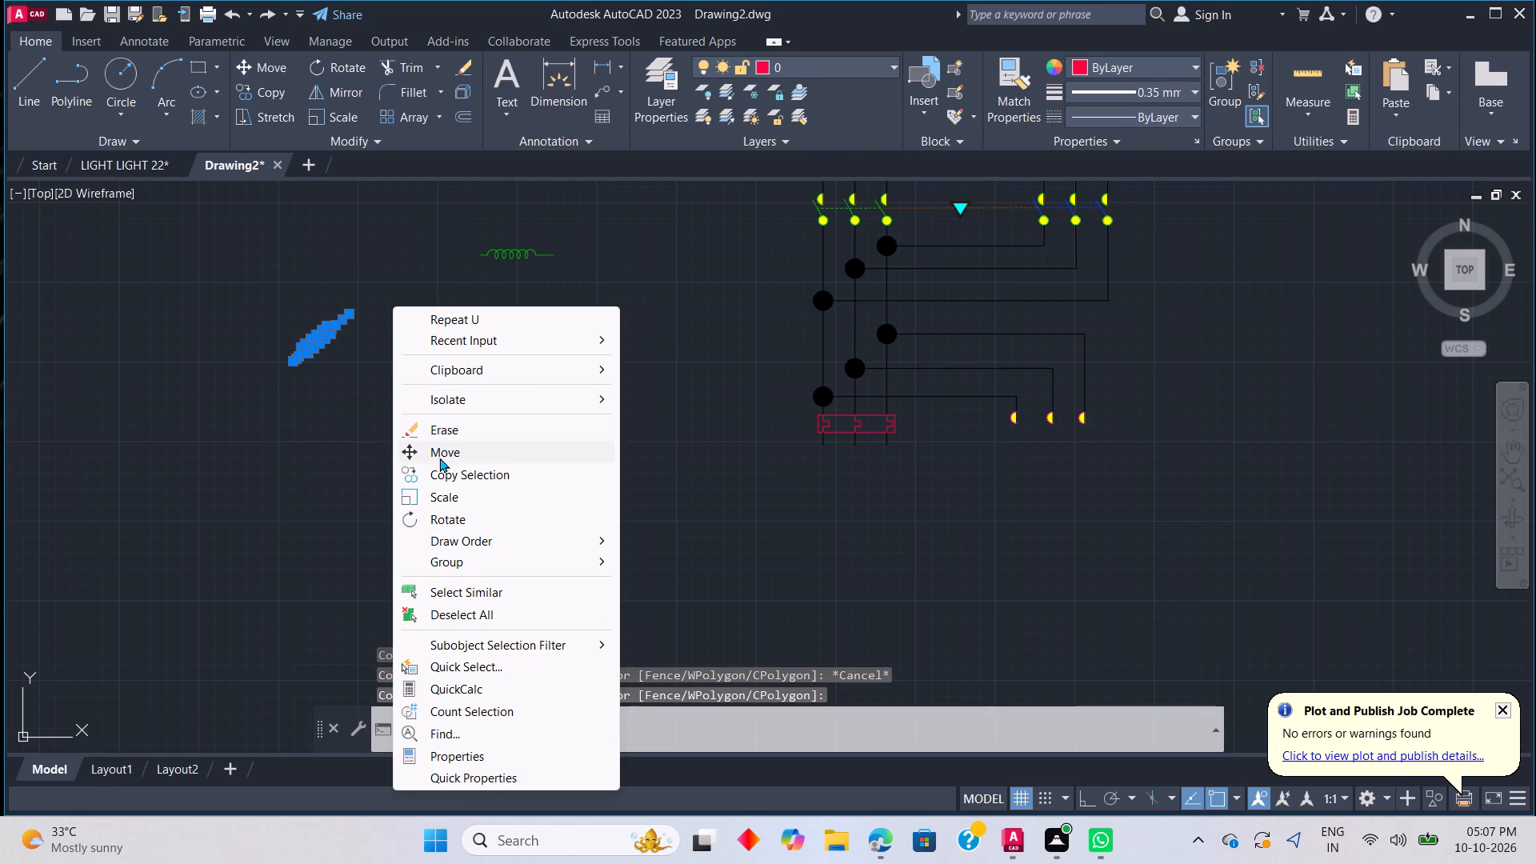
left_click(439, 454)
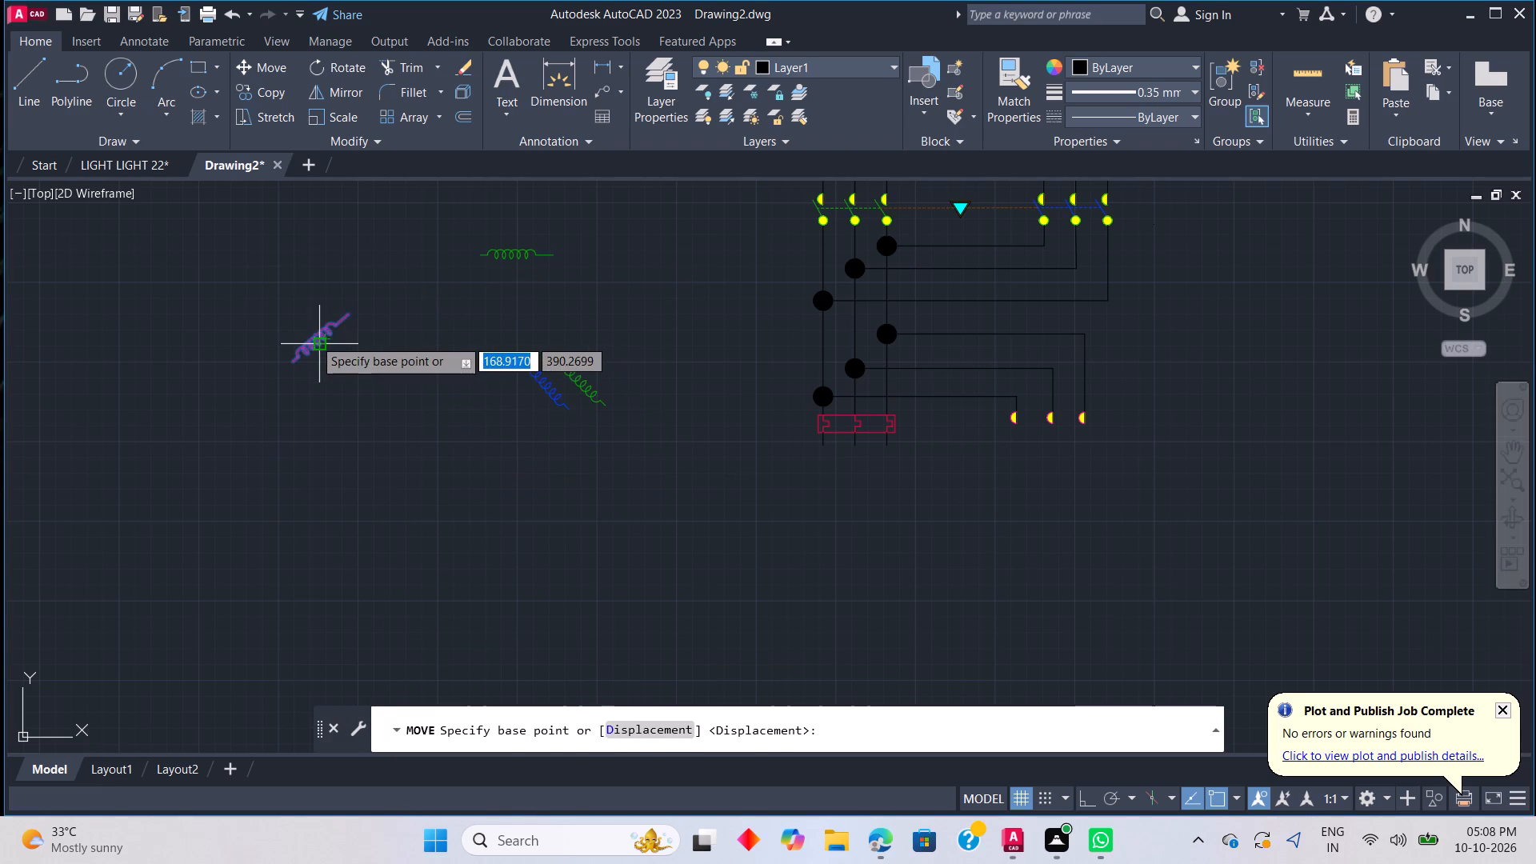
left_click(314, 338)
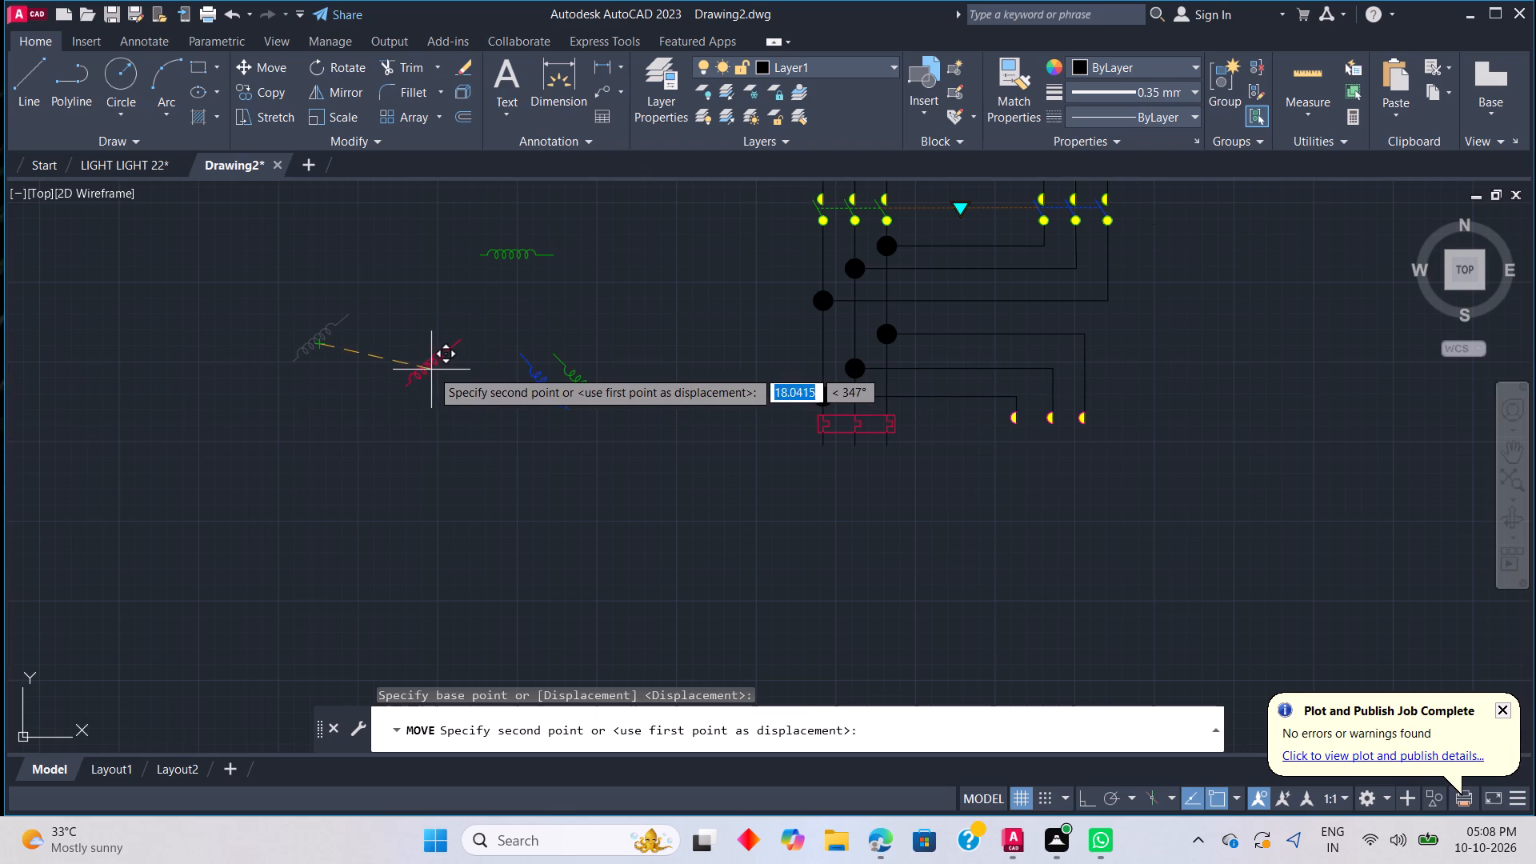
left_click(566, 395)
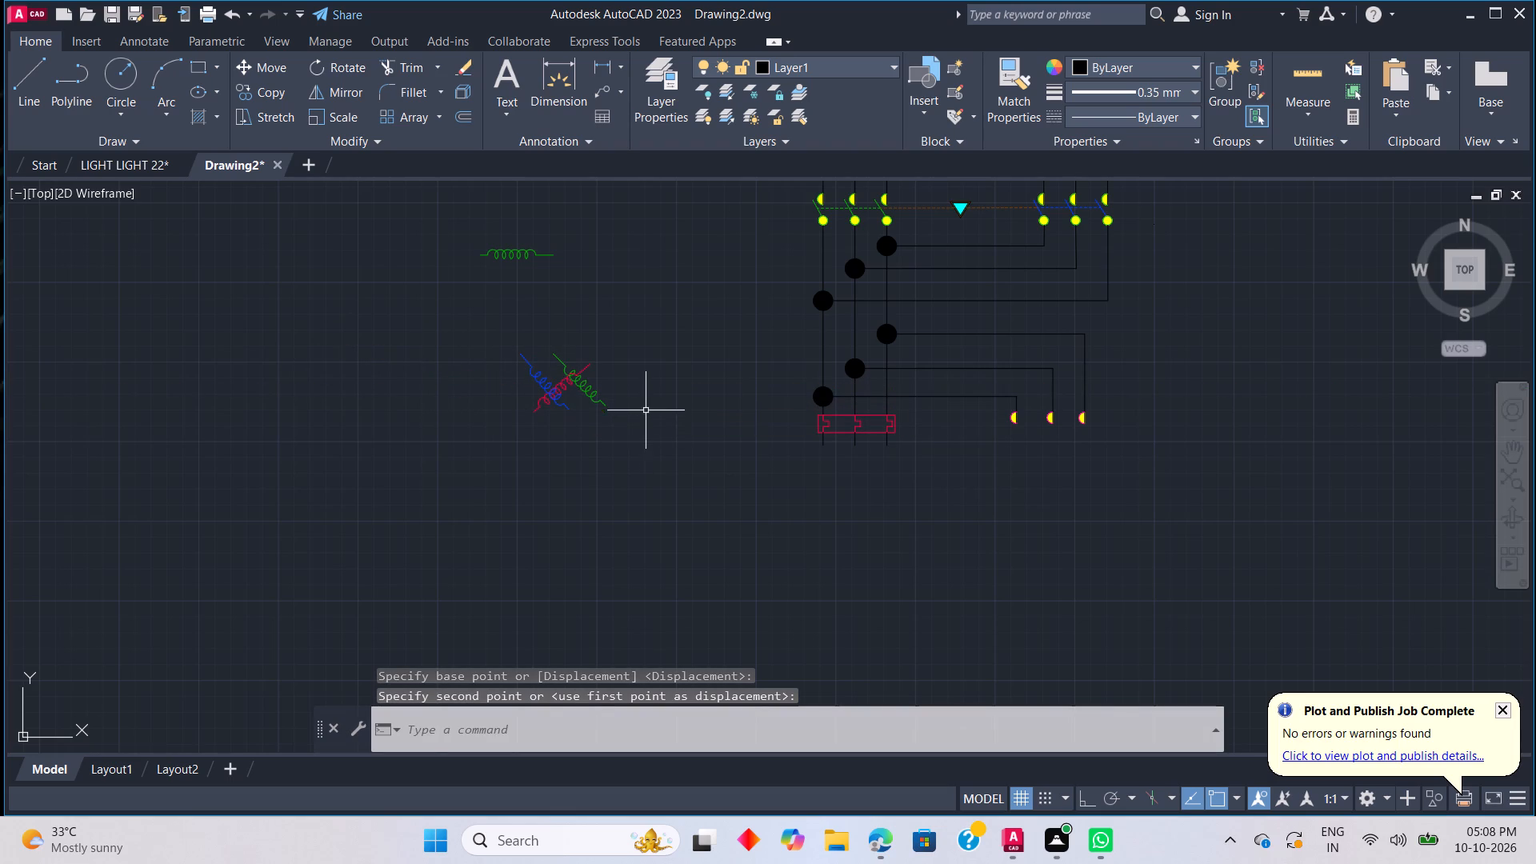
Draw a circle centred on the crossed coils, large enough to enclose the red, blue and green windings.
scroll(614, 377, "up", 3)
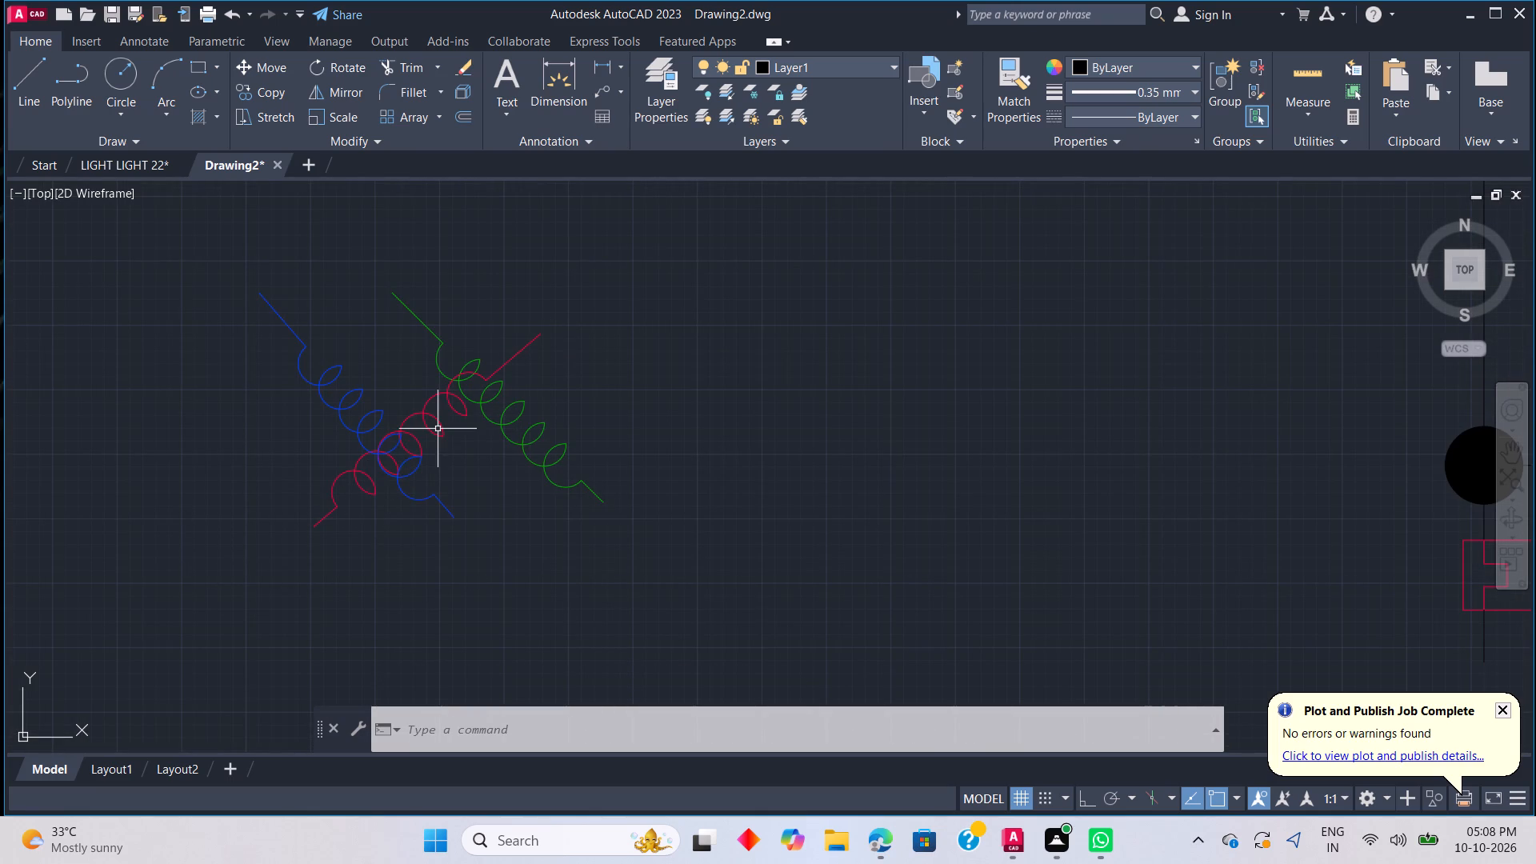
scroll(421, 478, "down", 3)
scroll(373, 494, "up", 2)
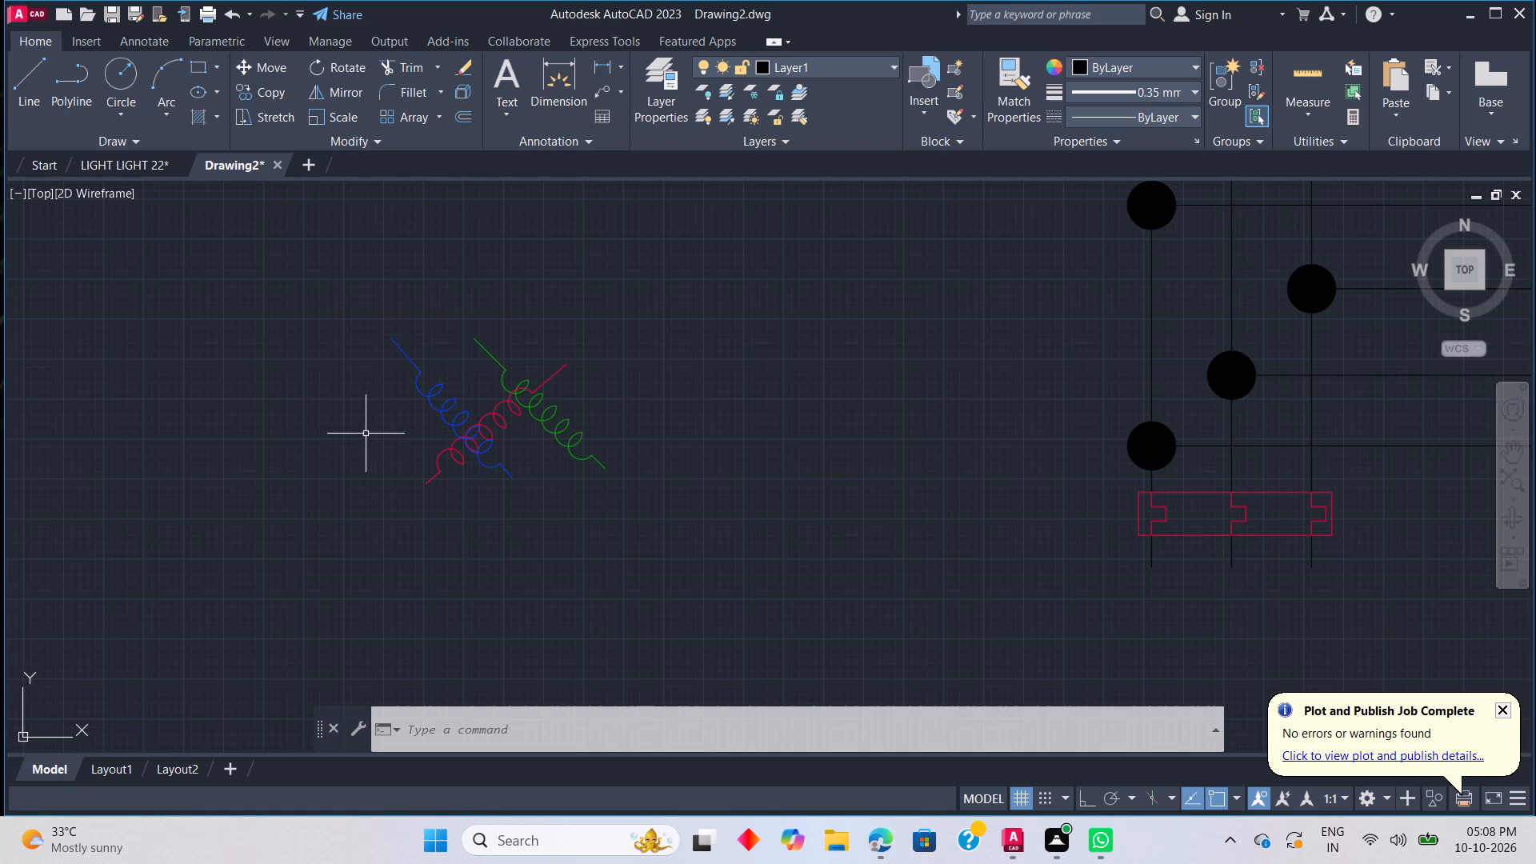
key("c")
key("space")
left_click(503, 422)
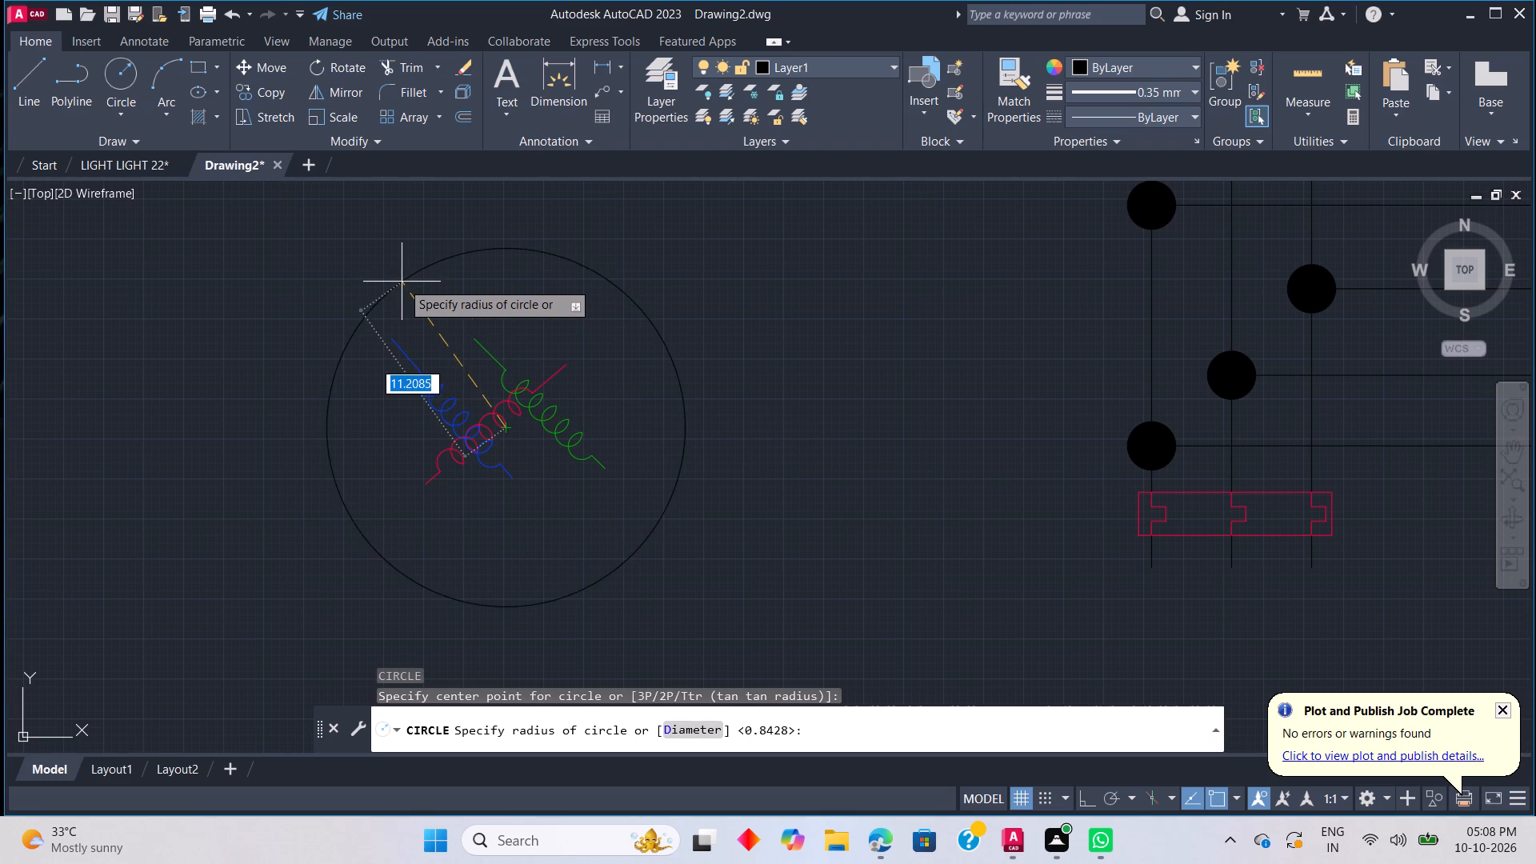
left_click(410, 290)
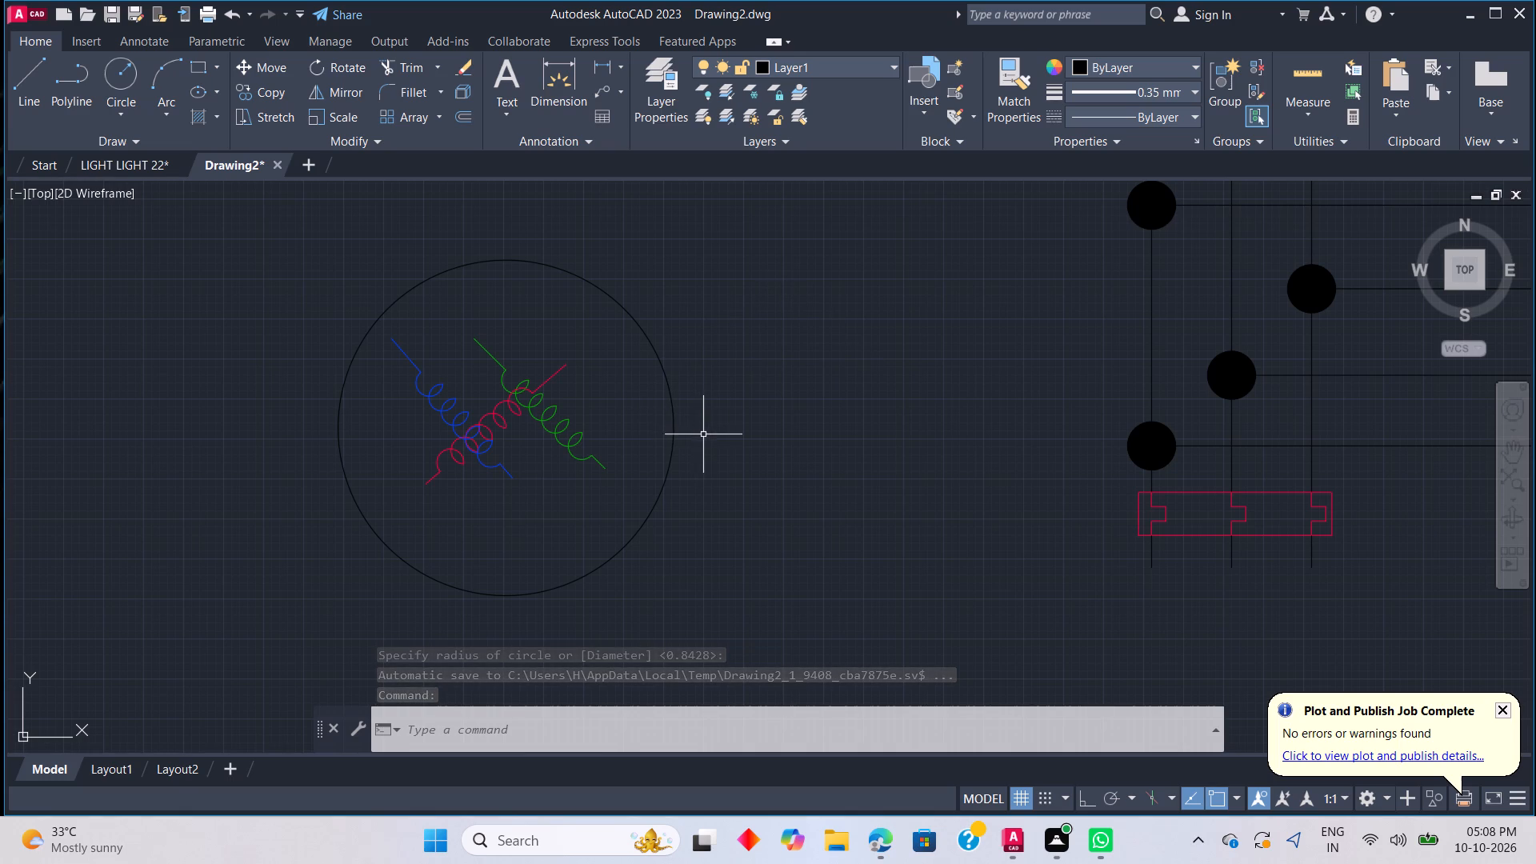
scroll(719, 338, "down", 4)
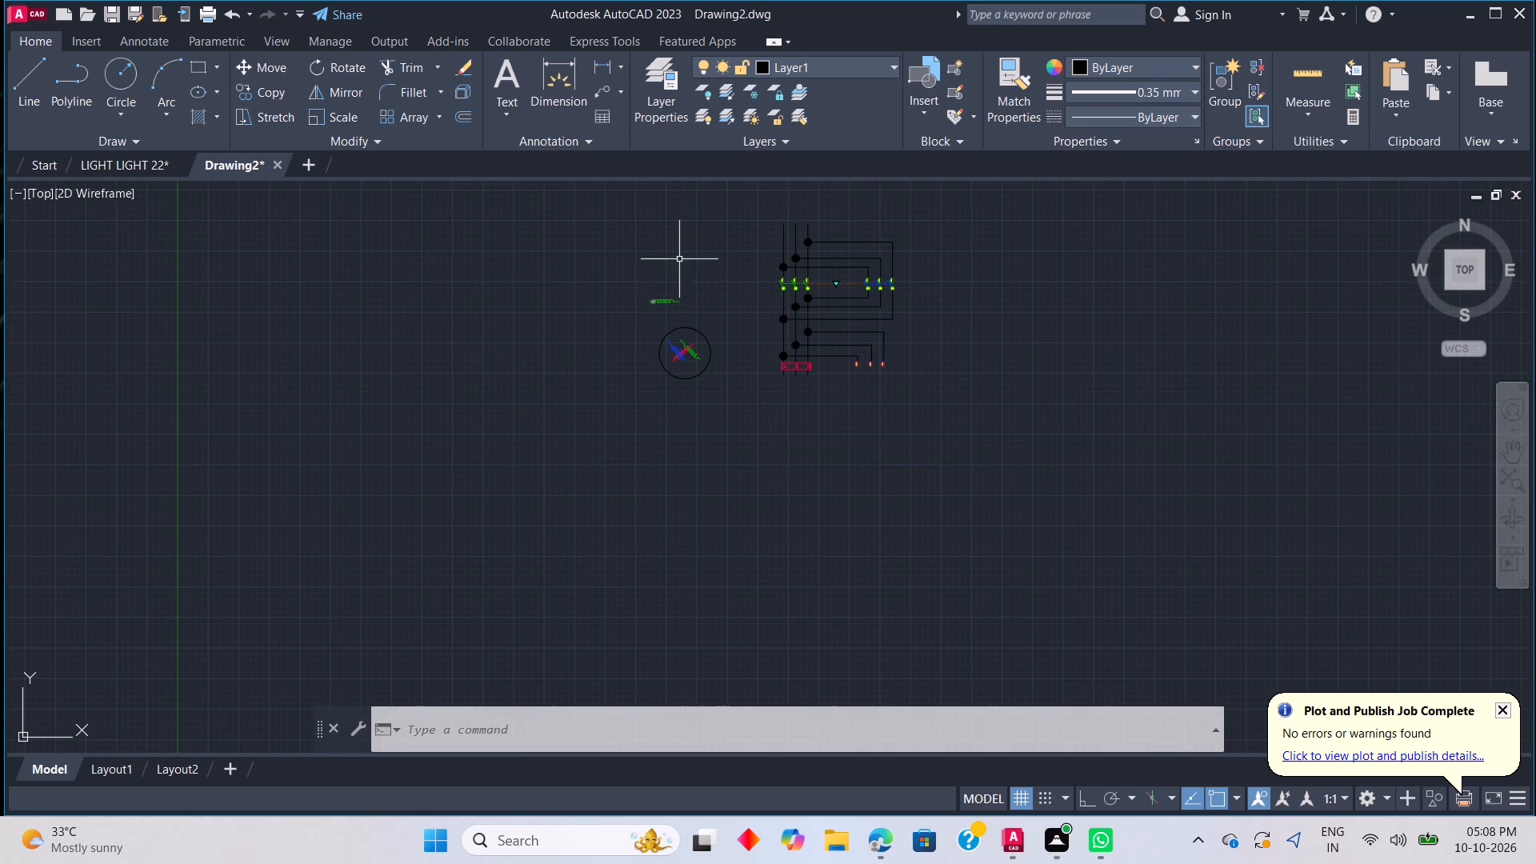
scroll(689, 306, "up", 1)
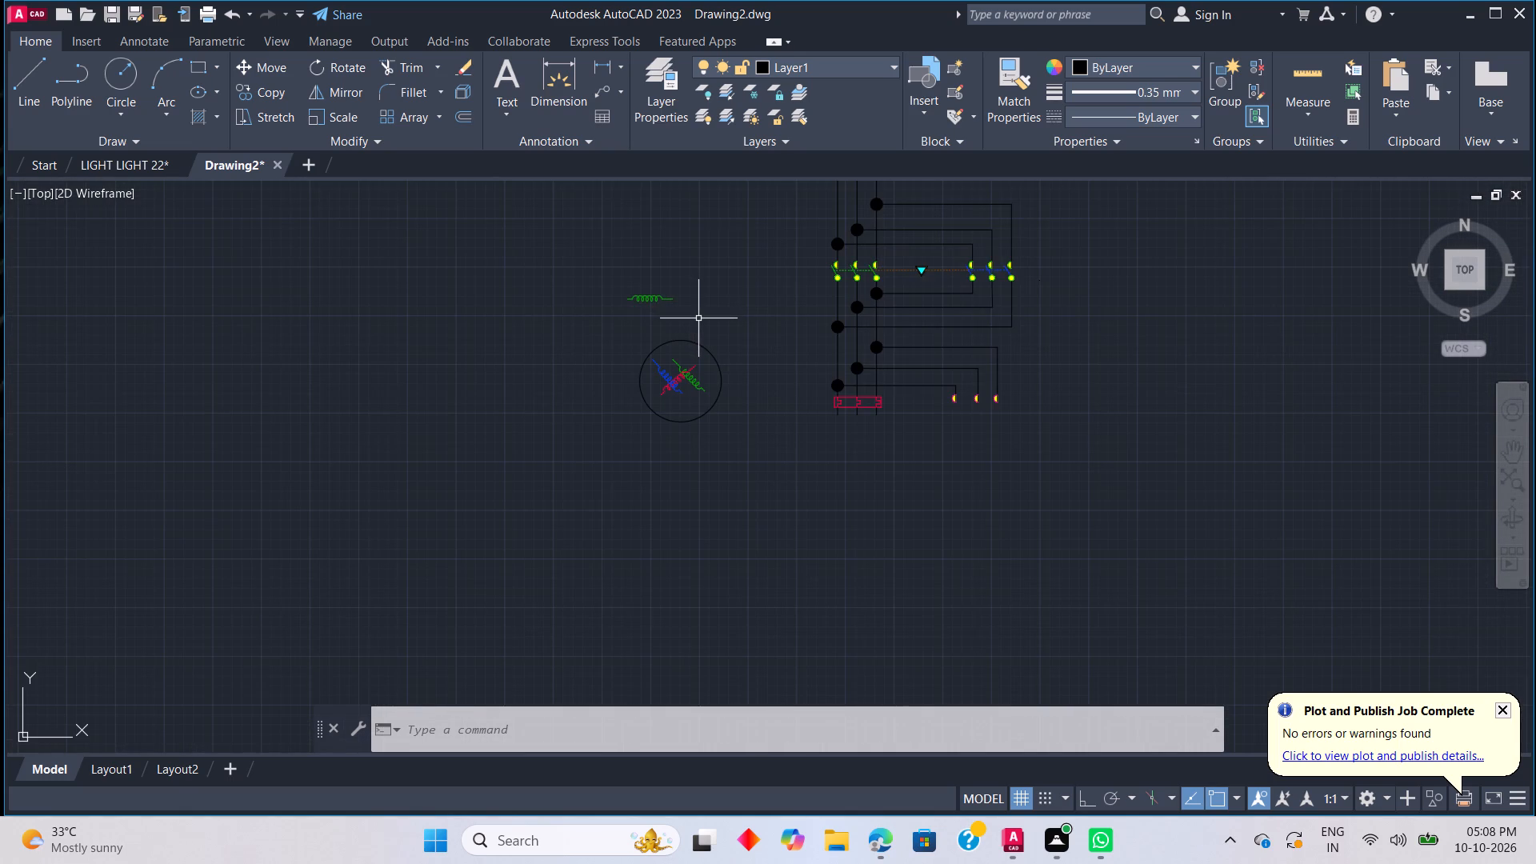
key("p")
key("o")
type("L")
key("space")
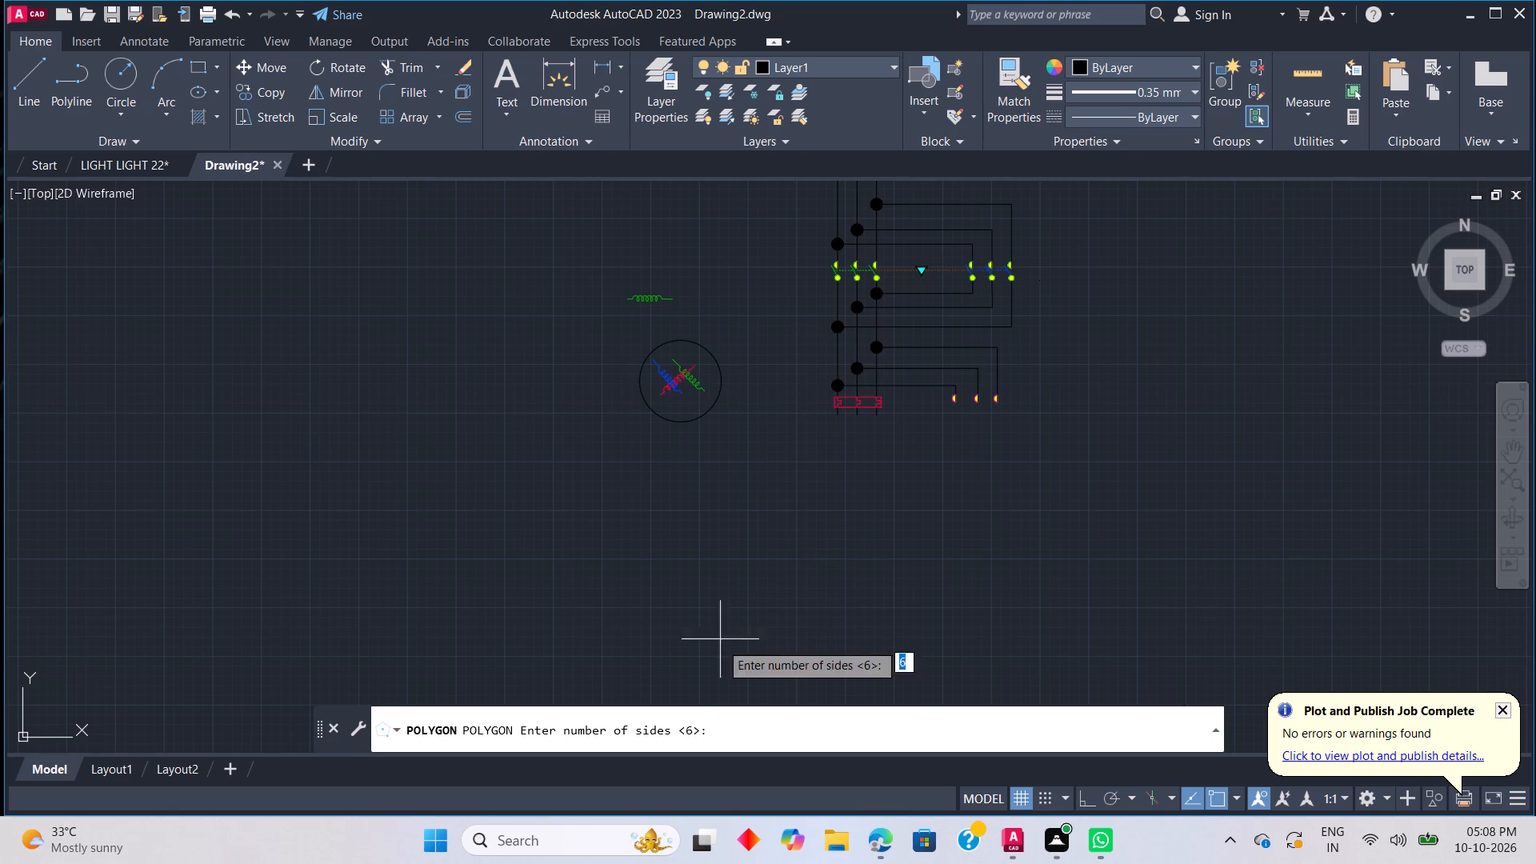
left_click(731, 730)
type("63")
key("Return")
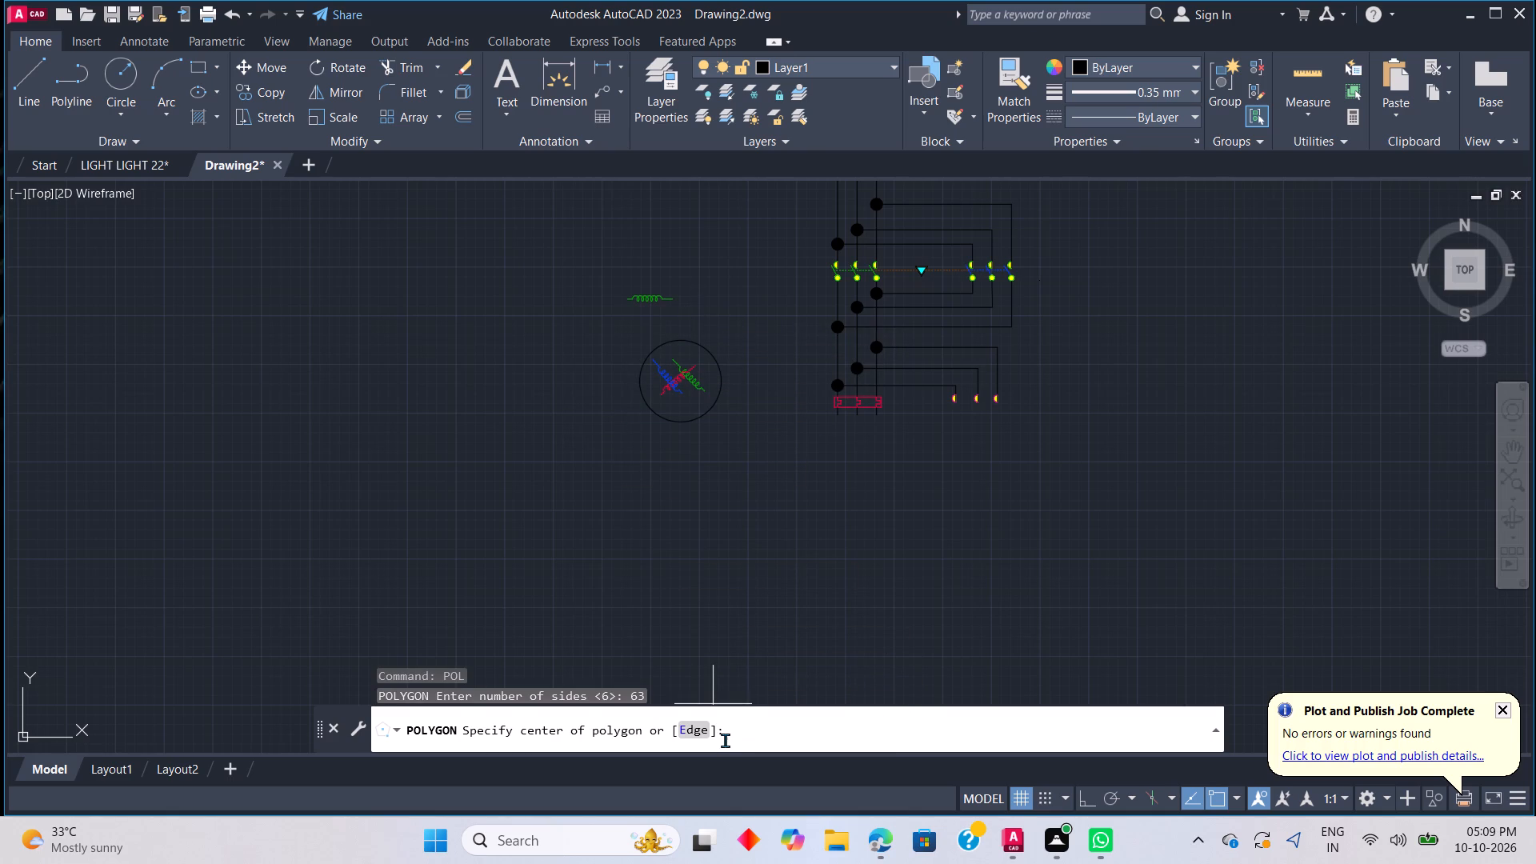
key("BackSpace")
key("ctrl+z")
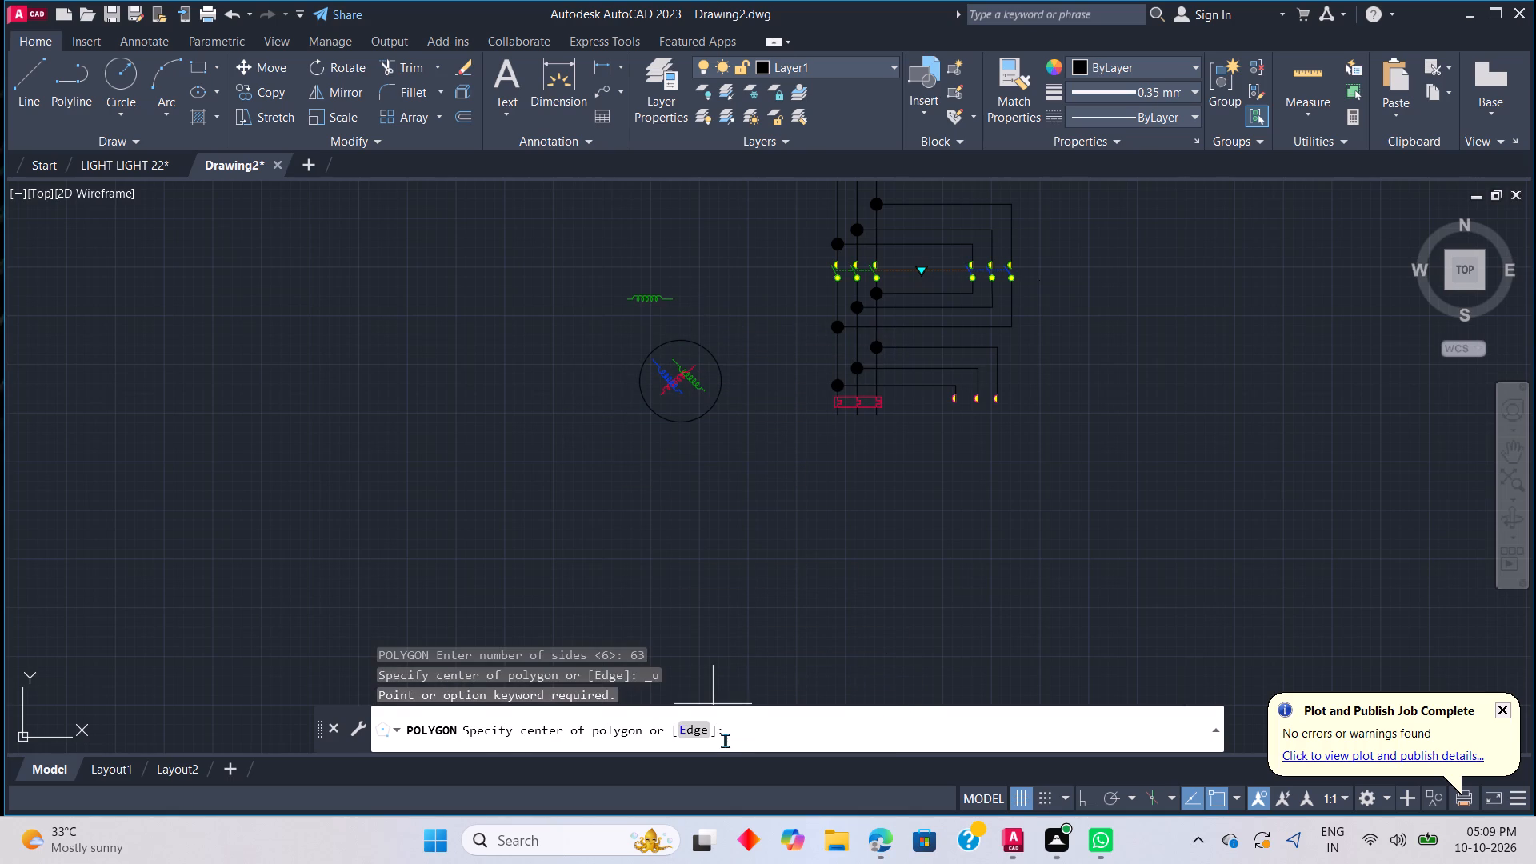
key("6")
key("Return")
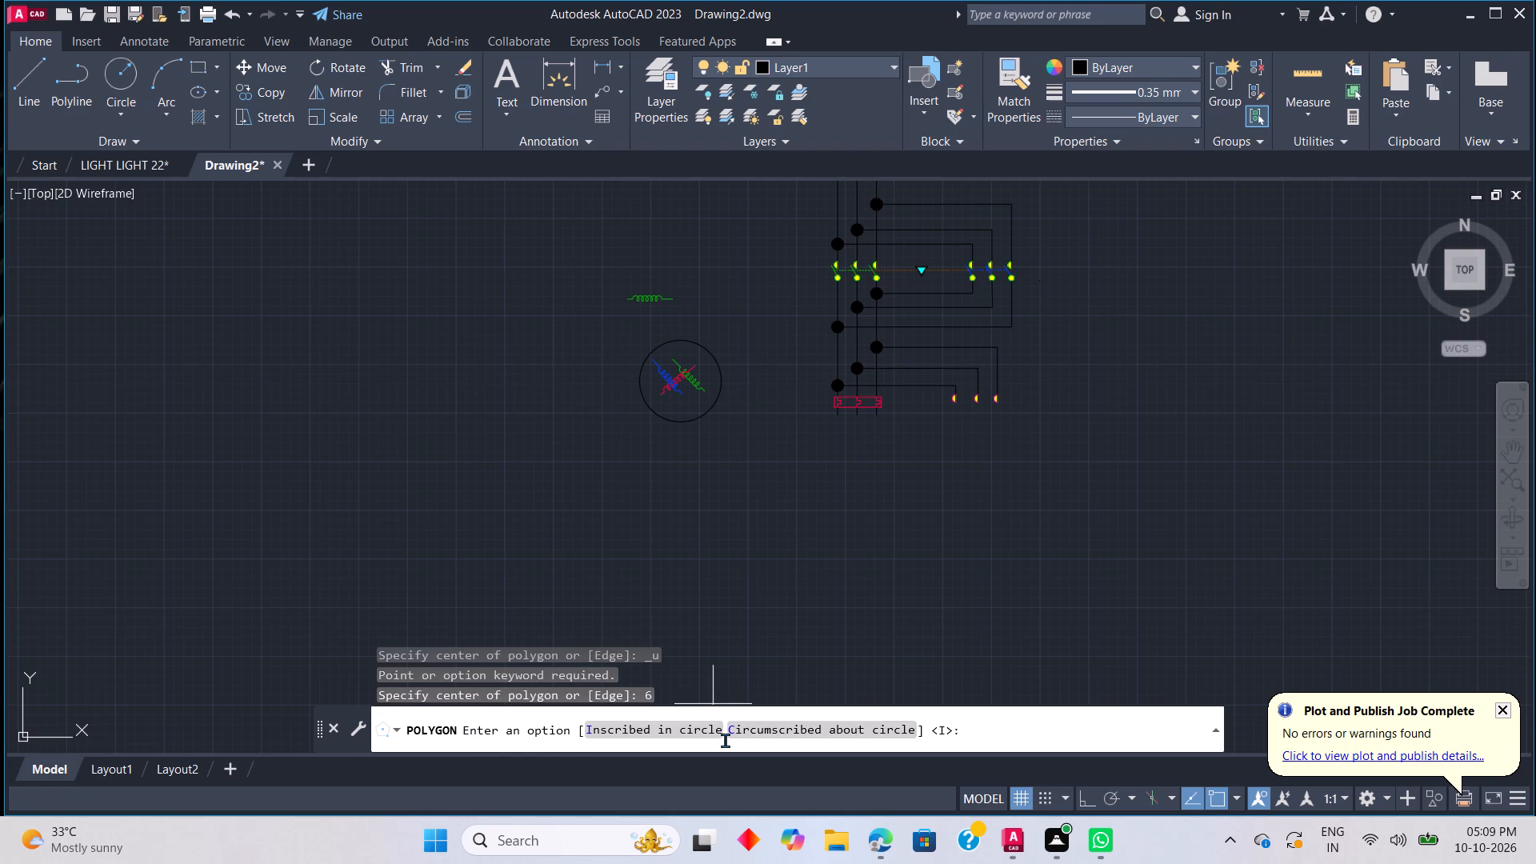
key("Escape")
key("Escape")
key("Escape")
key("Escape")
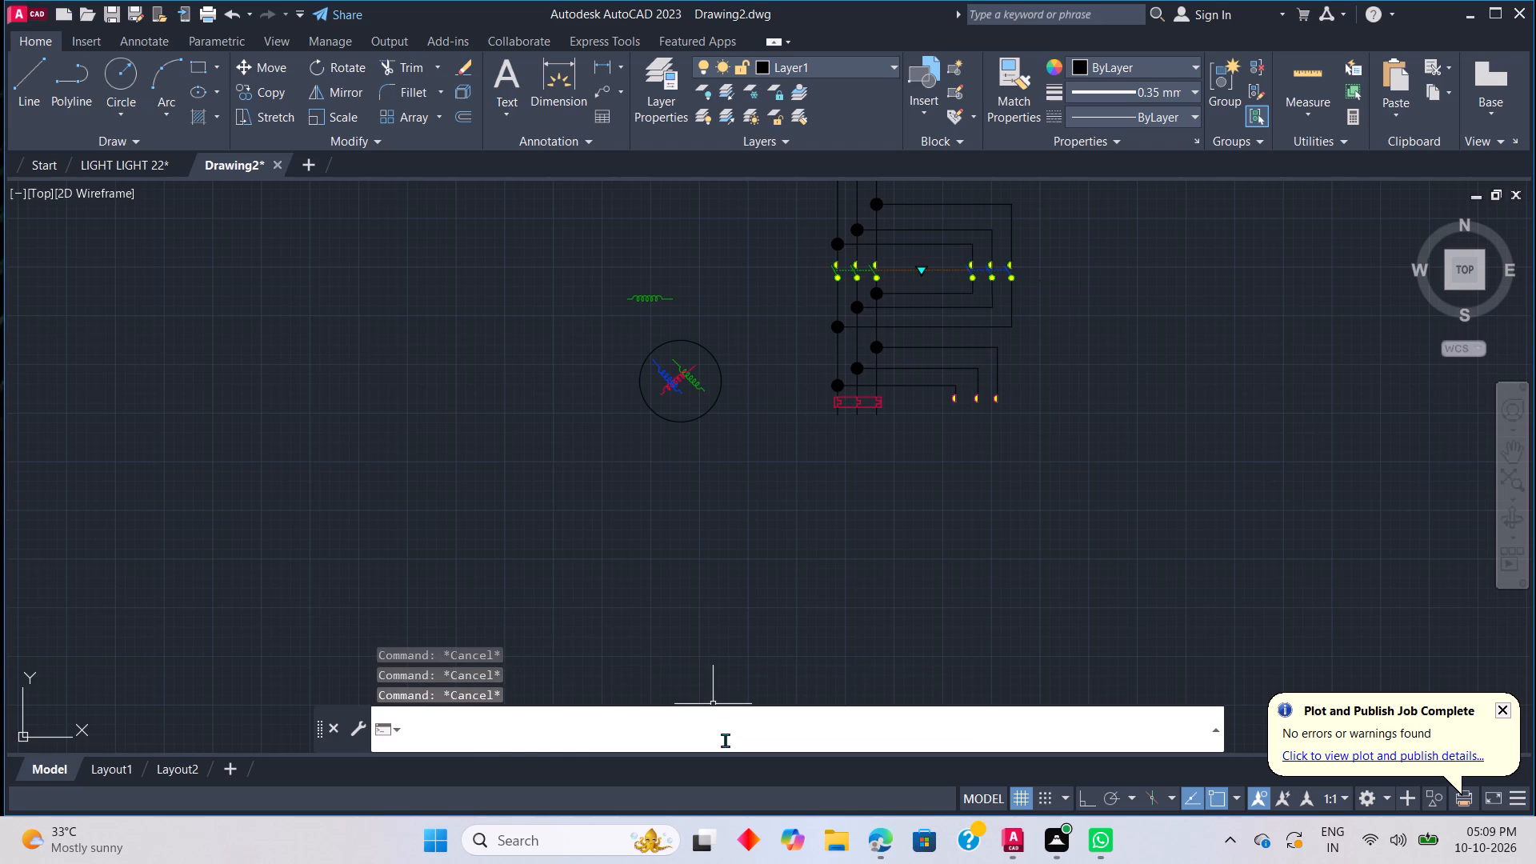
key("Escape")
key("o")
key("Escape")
Draw a 6-sided polygon by its edge, with a horizontal edge in Ortho mode, overlapping the circle around the coils.
type("POL")
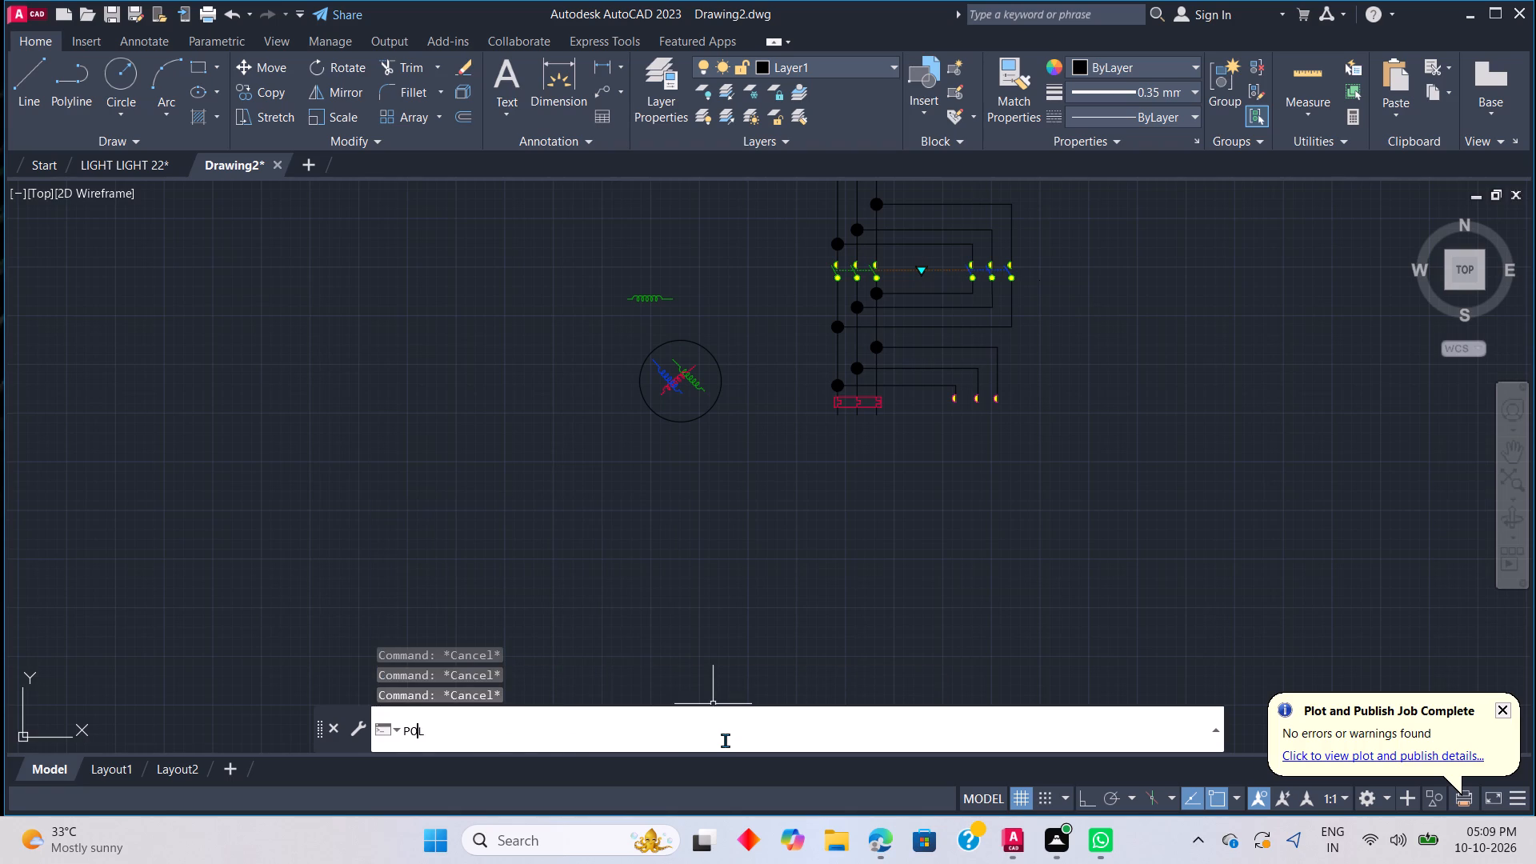
key("space")
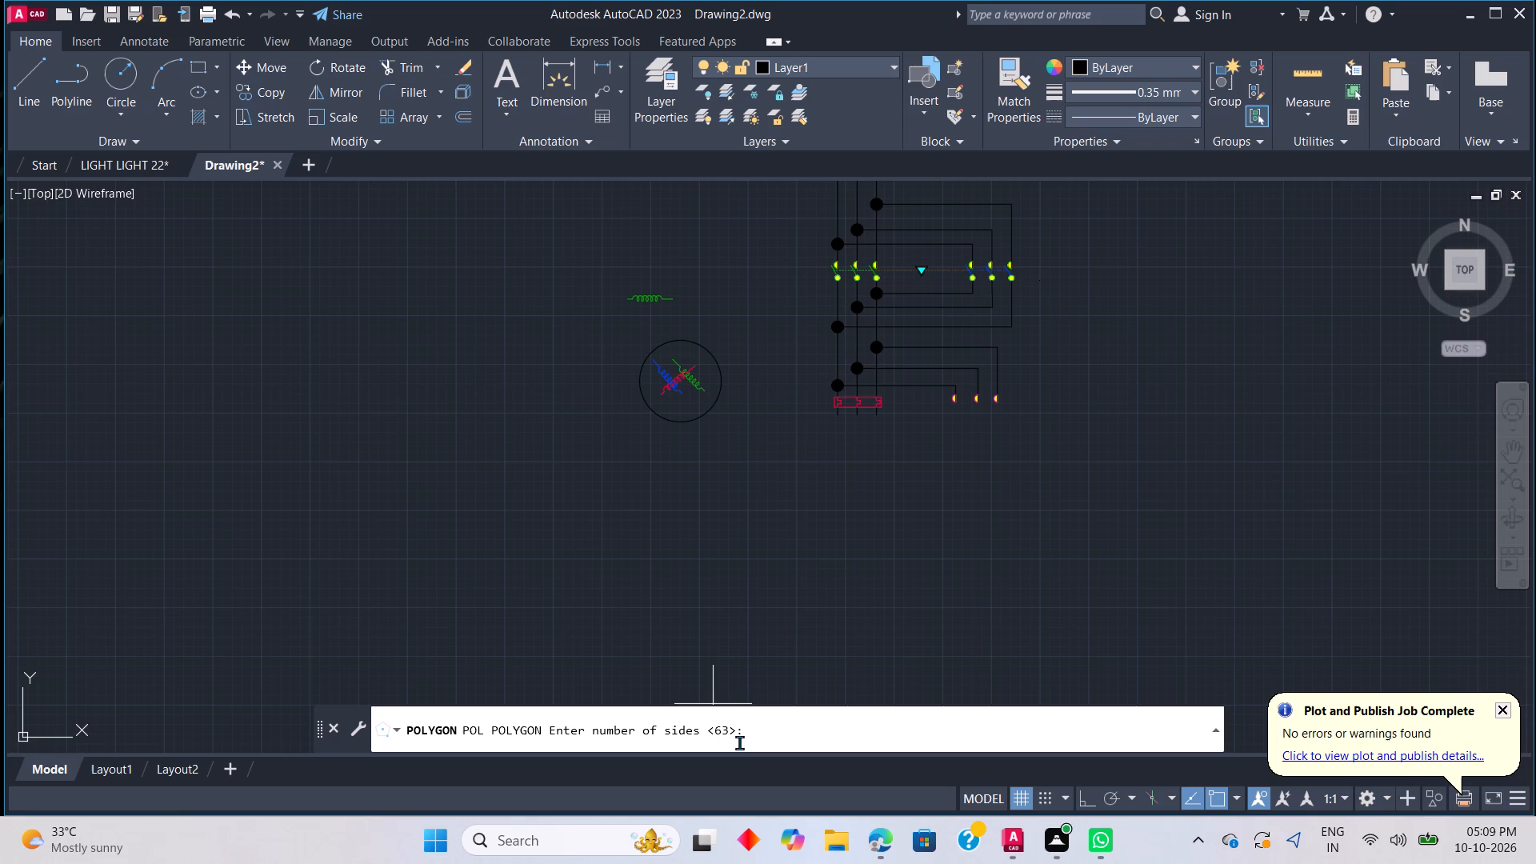
key("6")
key("Return")
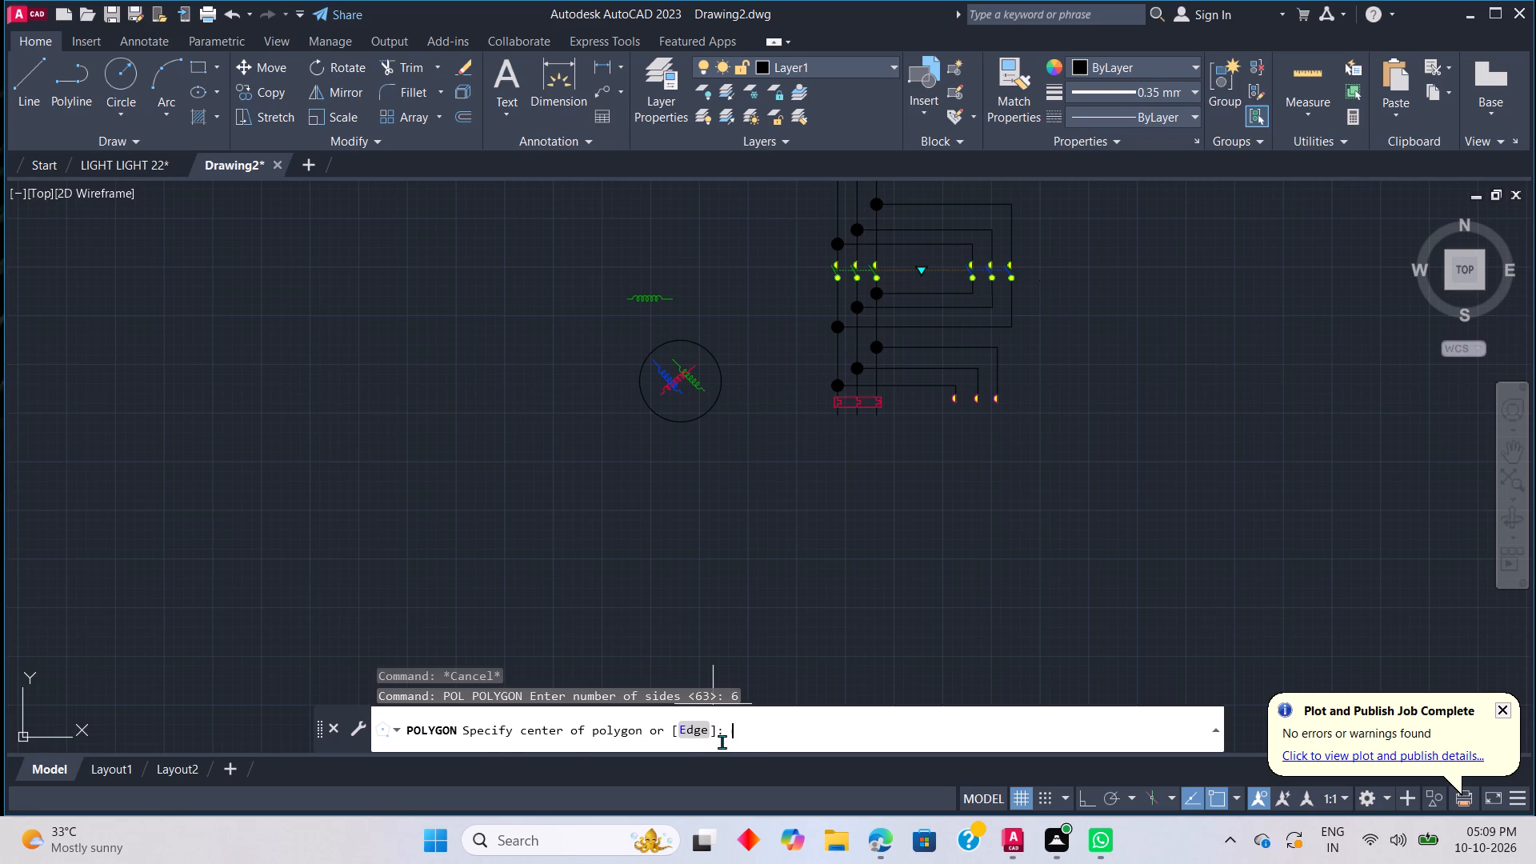
left_click(694, 736)
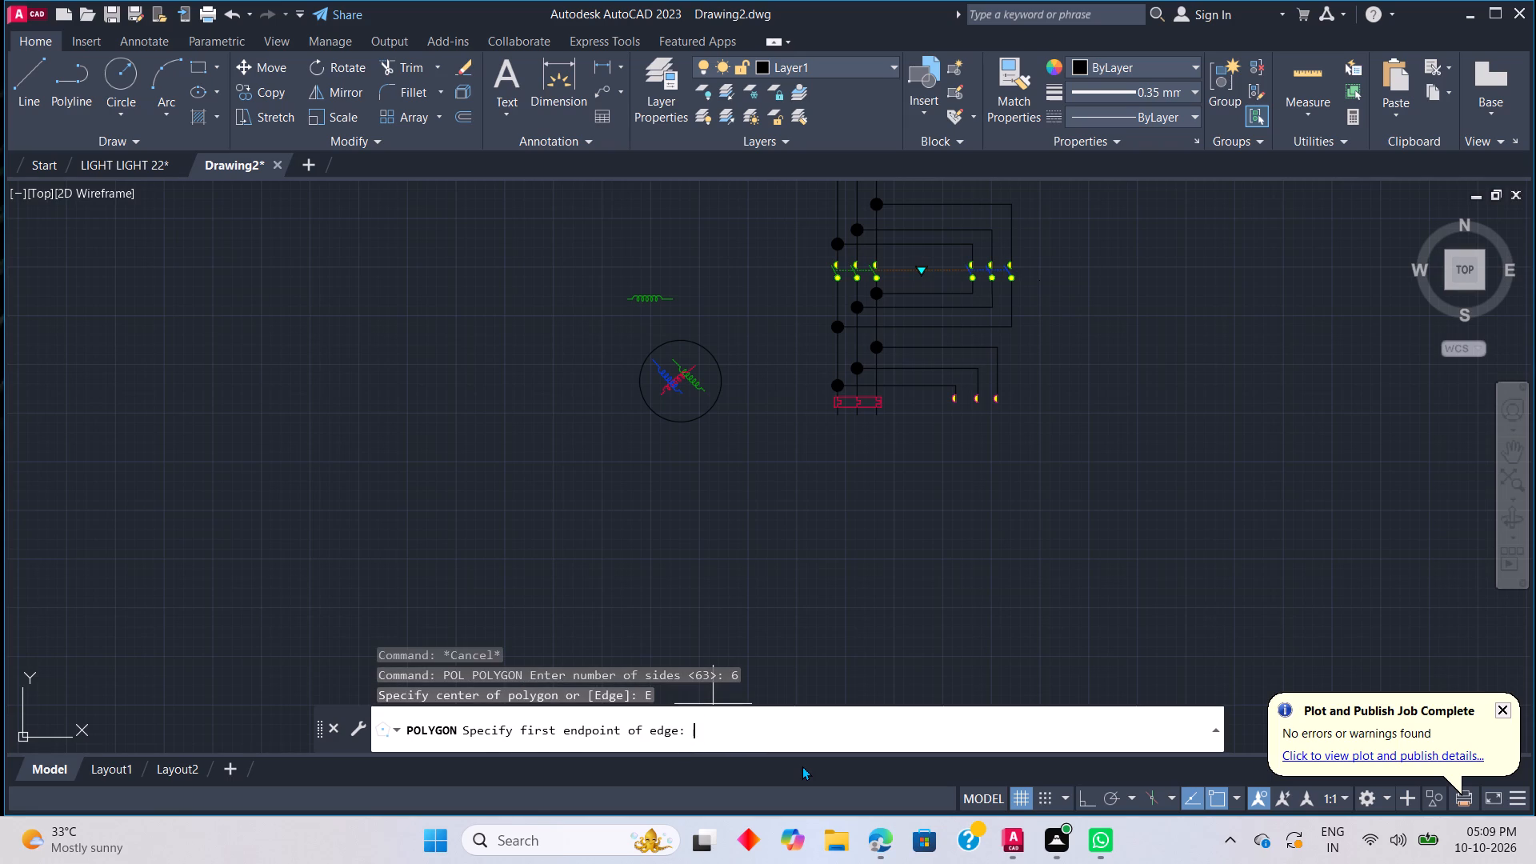
key("6")
key("Return")
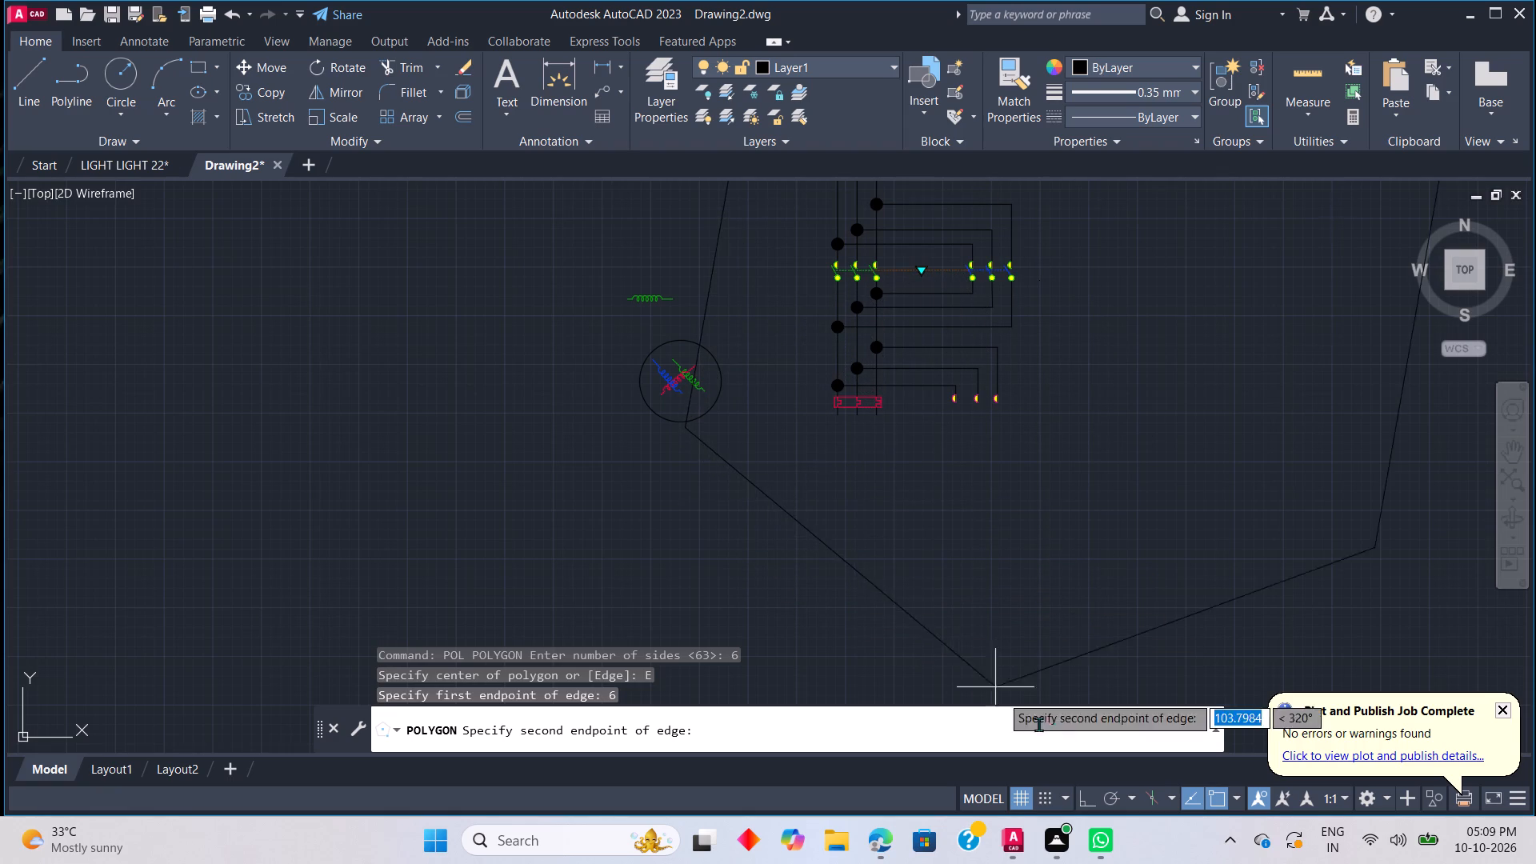
left_click(1082, 802)
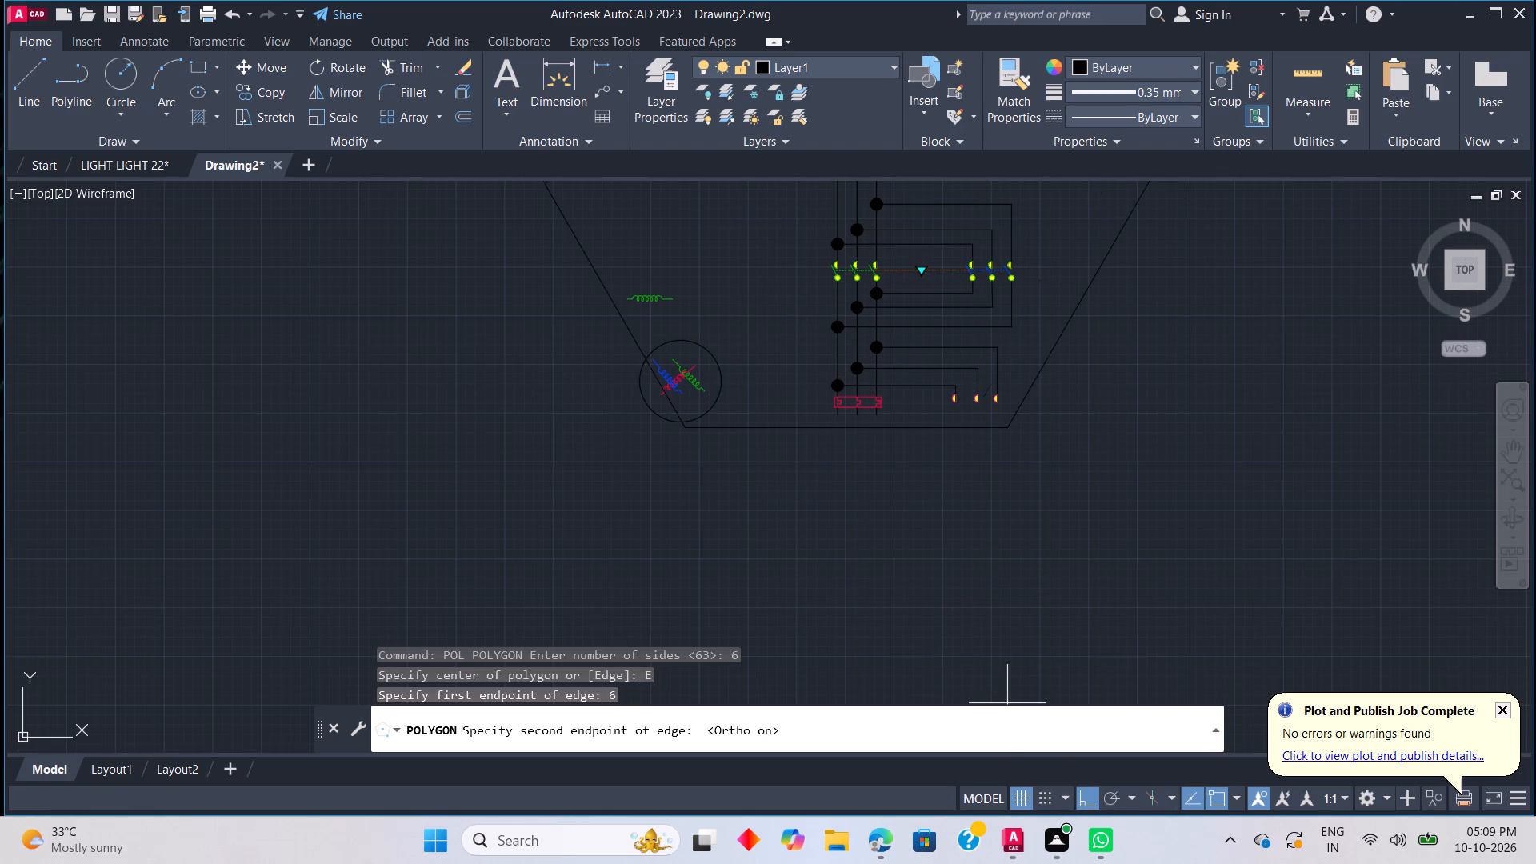
left_click(740, 390)
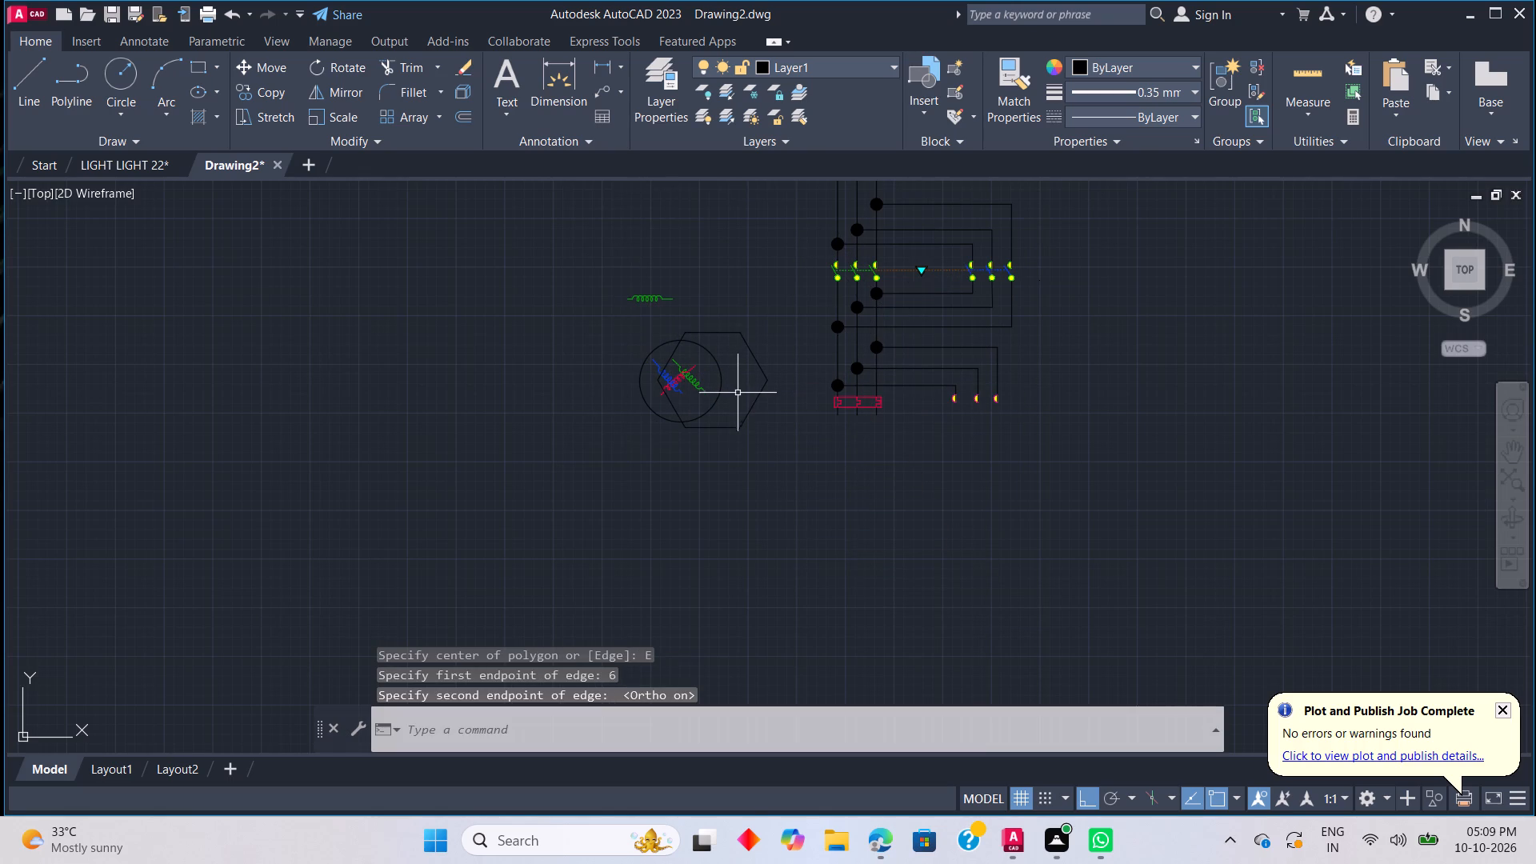
Move the hexagon straight down into the empty space below the circle with the coils.
left_click(739, 425)
right_click(778, 469)
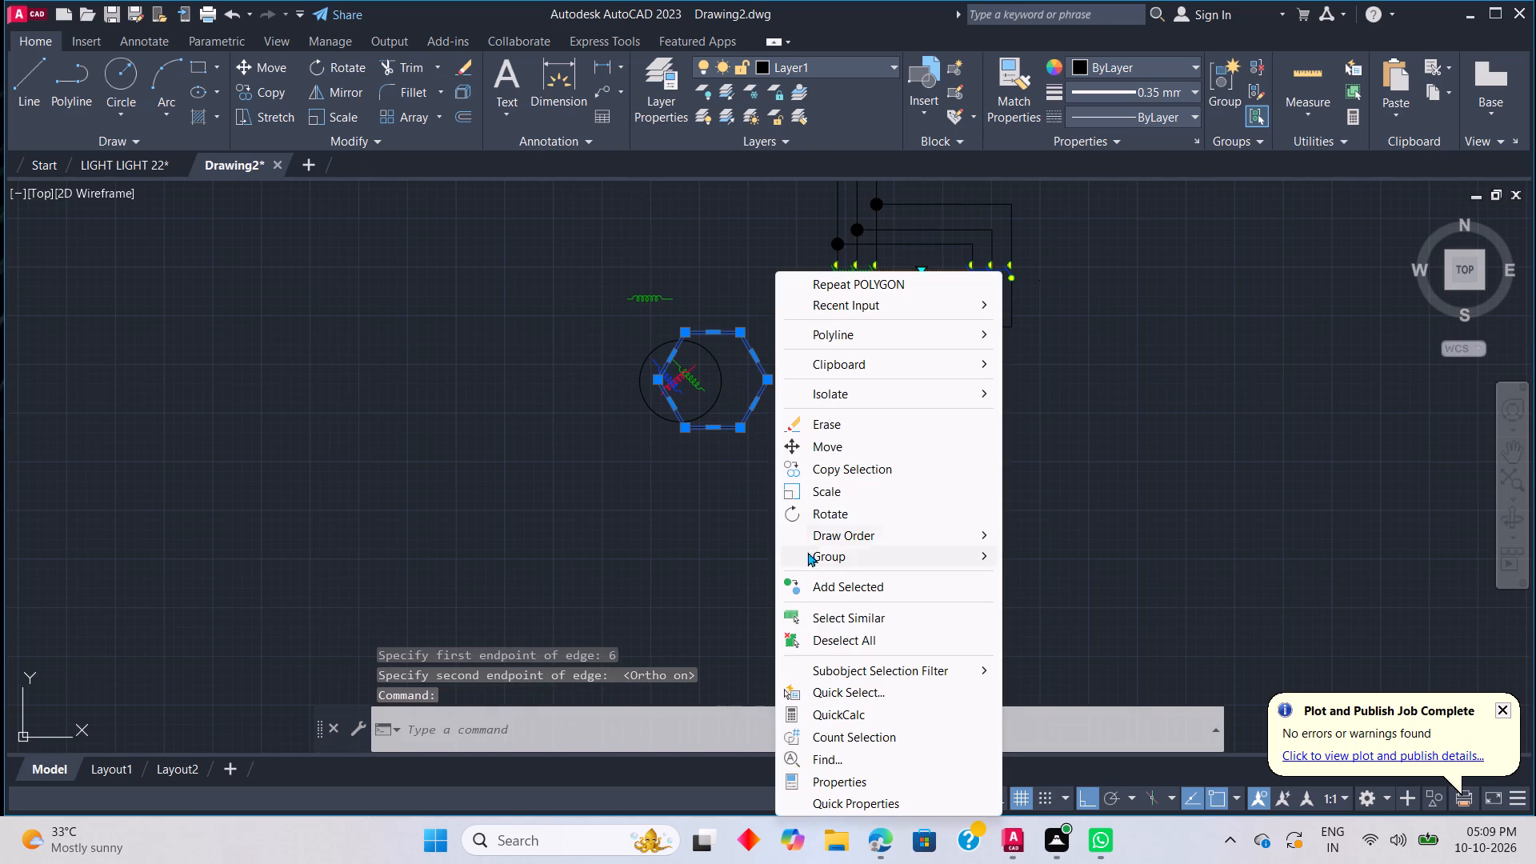
left_click(832, 447)
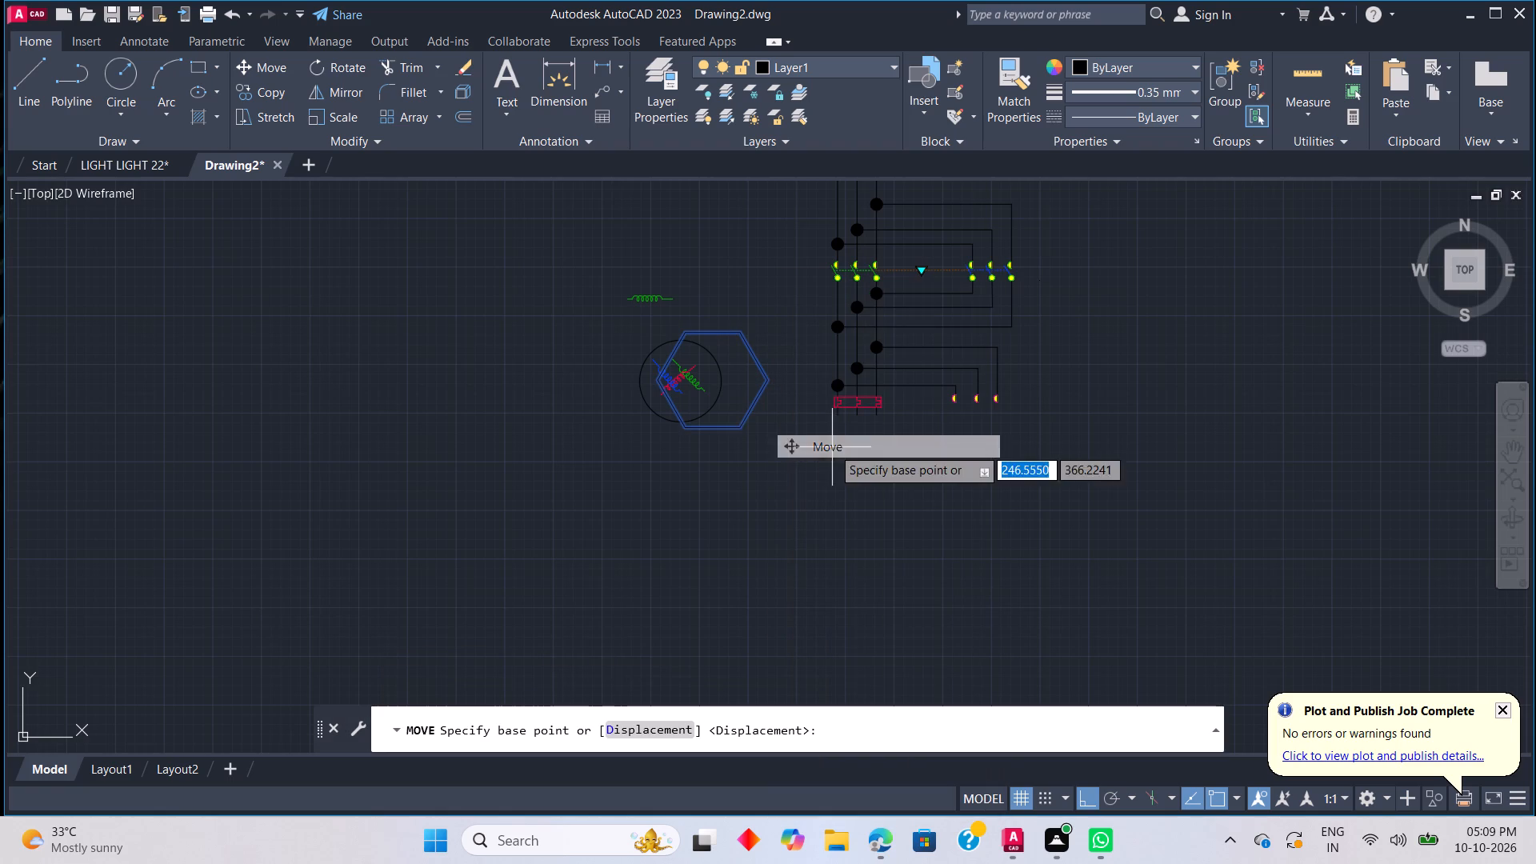
left_click(738, 430)
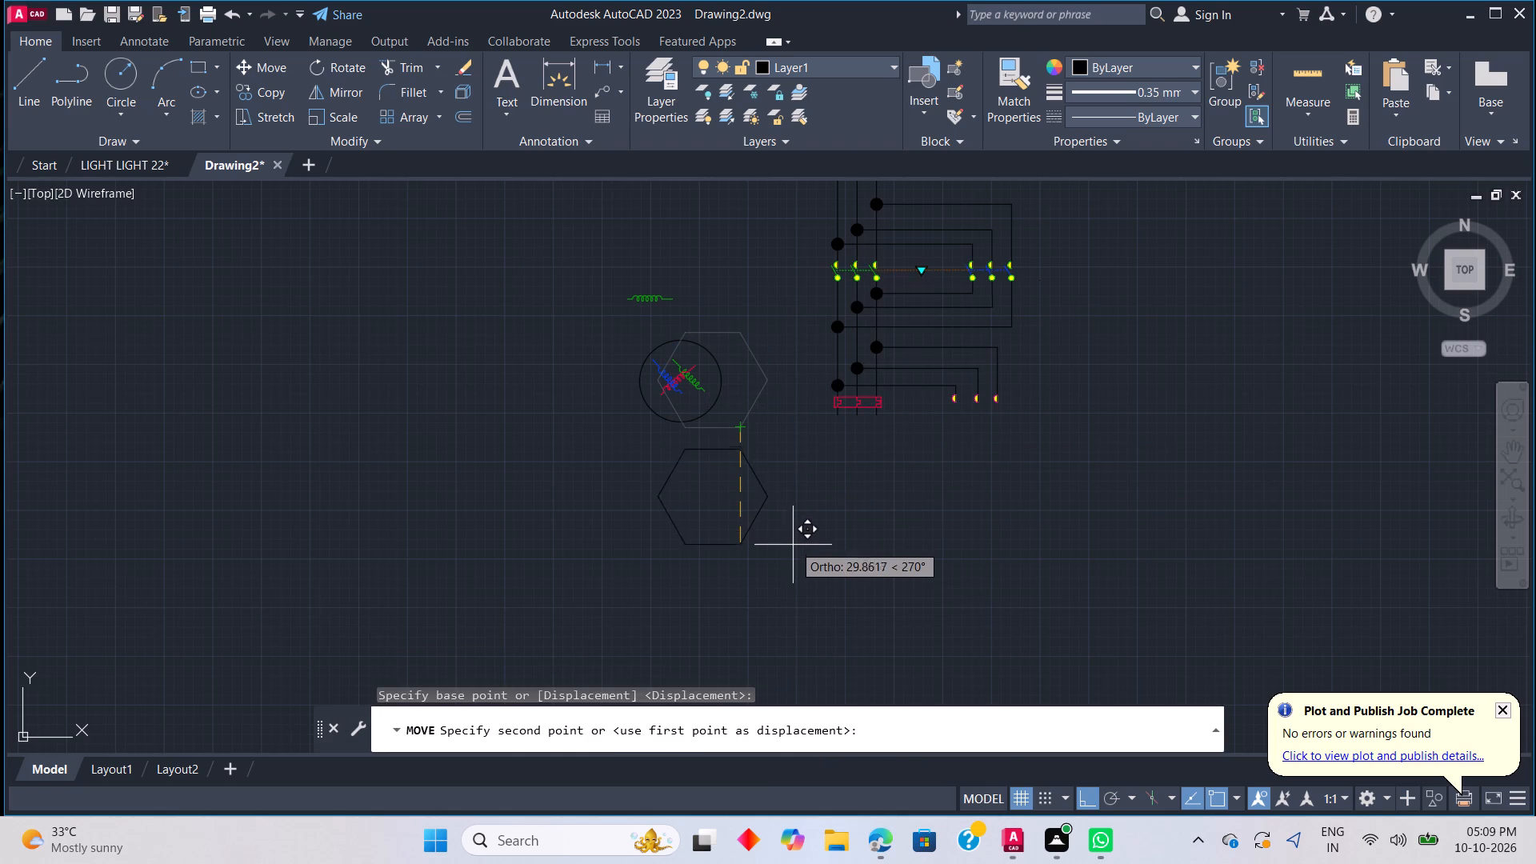
left_click(794, 561)
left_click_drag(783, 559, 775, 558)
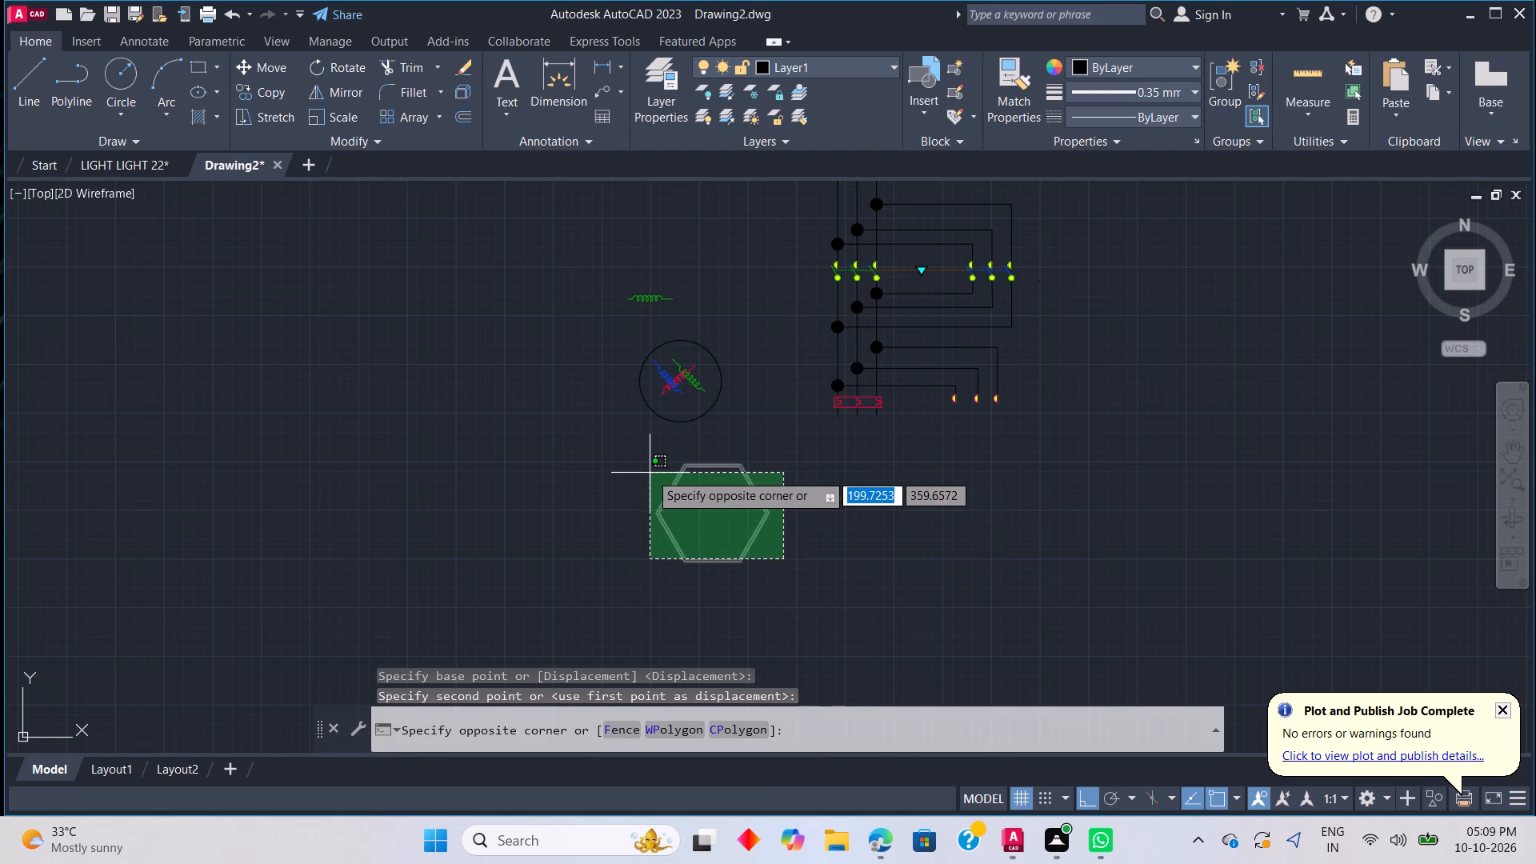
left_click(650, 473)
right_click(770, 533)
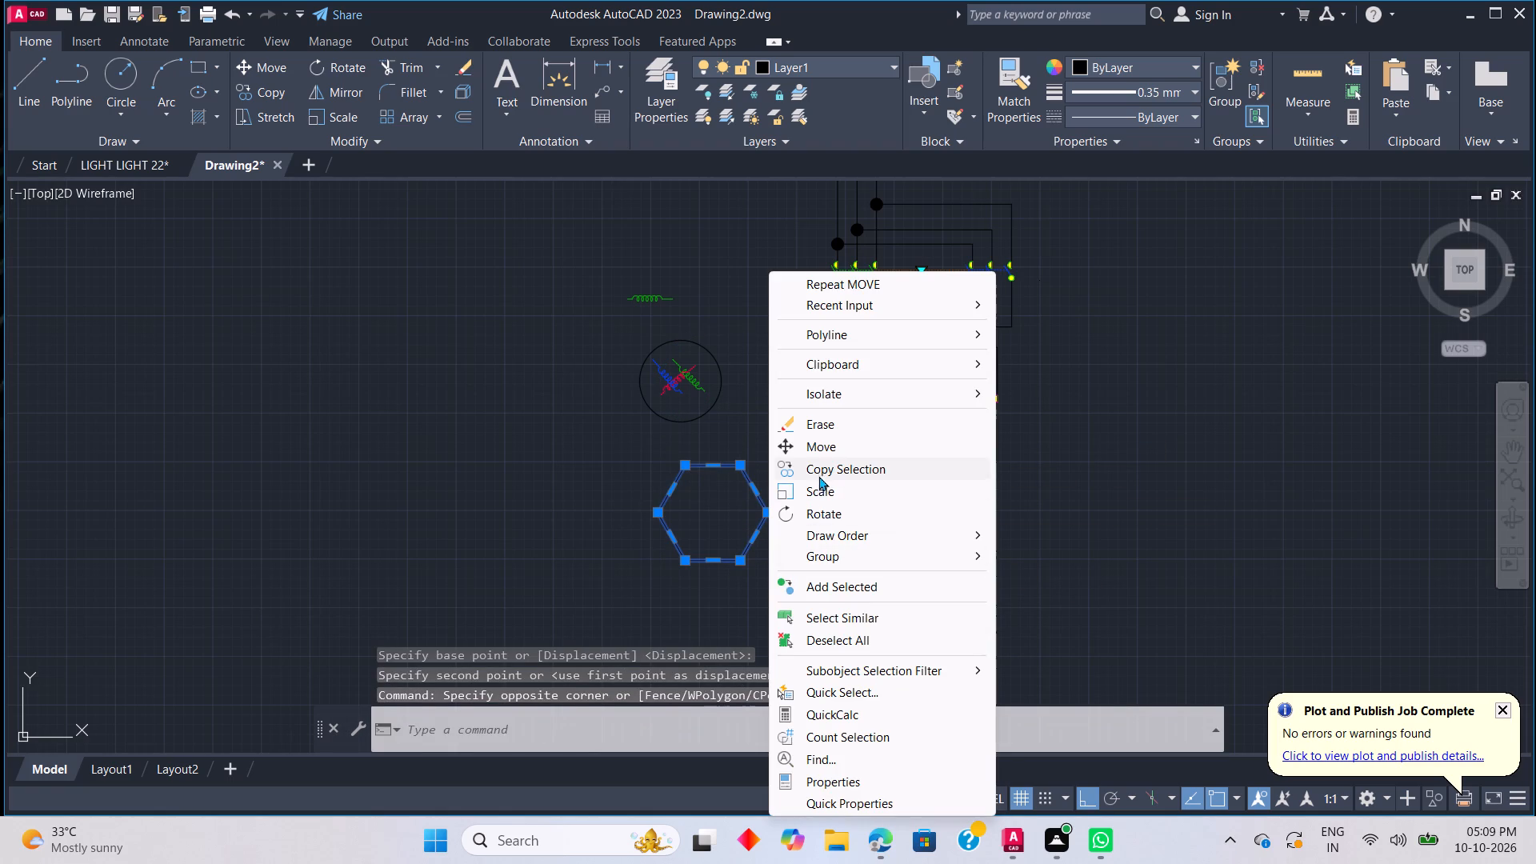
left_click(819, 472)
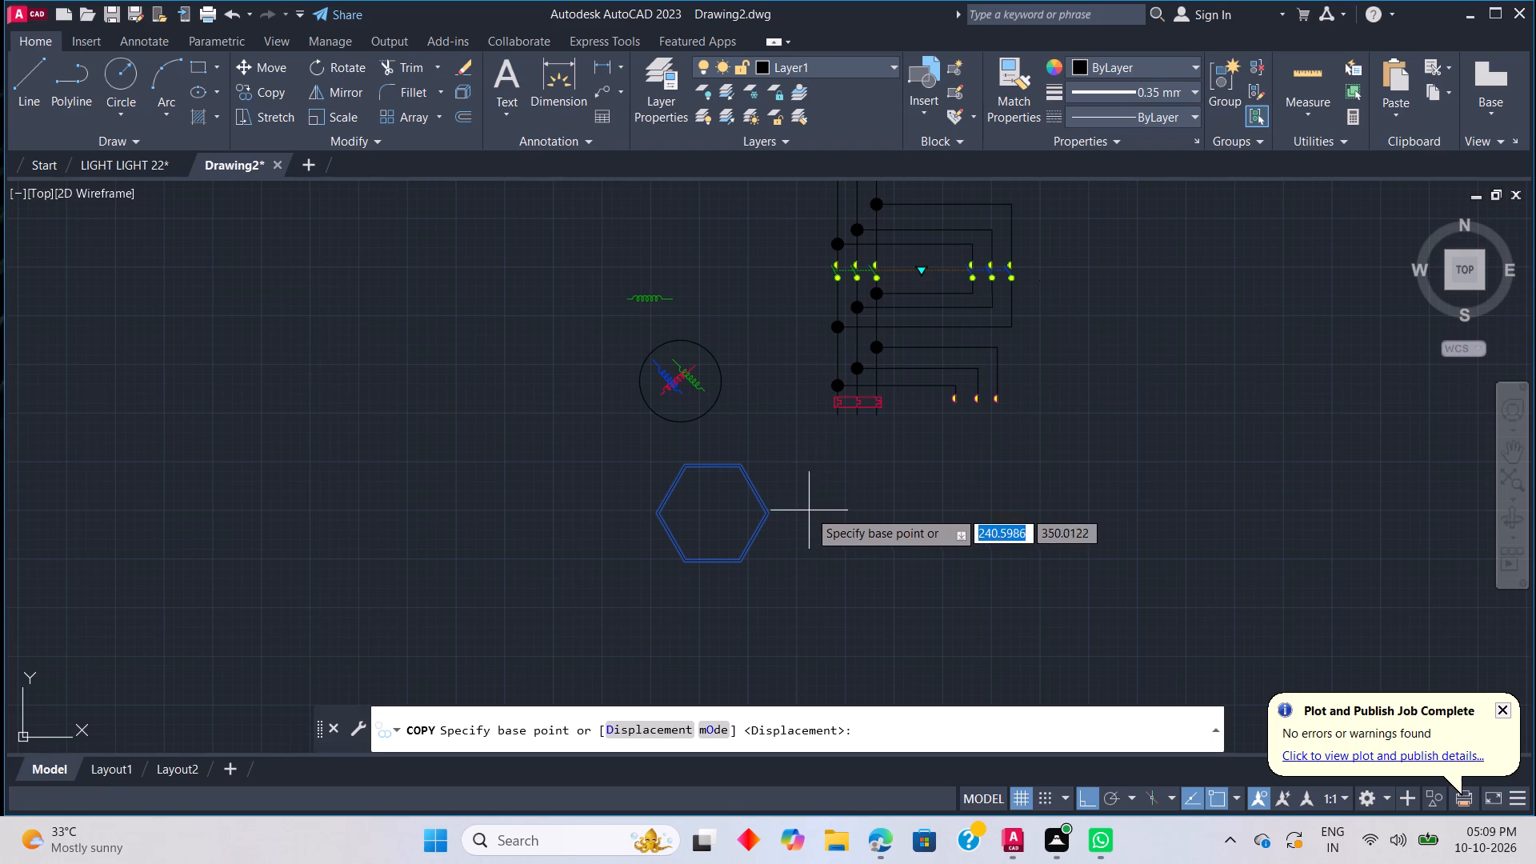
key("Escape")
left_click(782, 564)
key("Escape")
Scale the hexagon down to a small terminal-sized shape, using a base point near its right-hand corner.
left_click(751, 538)
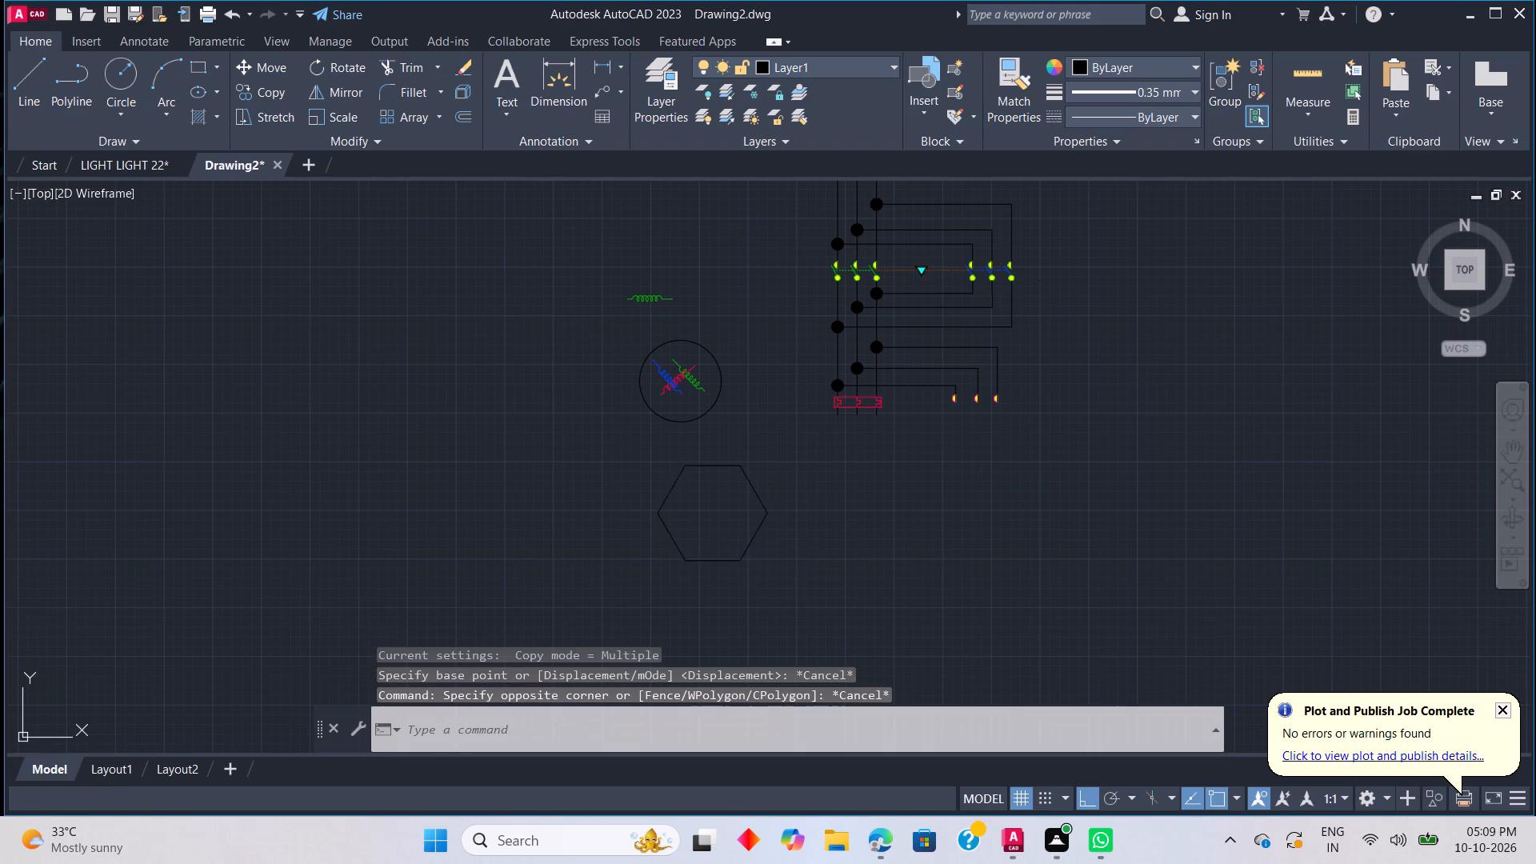
right_click(766, 563)
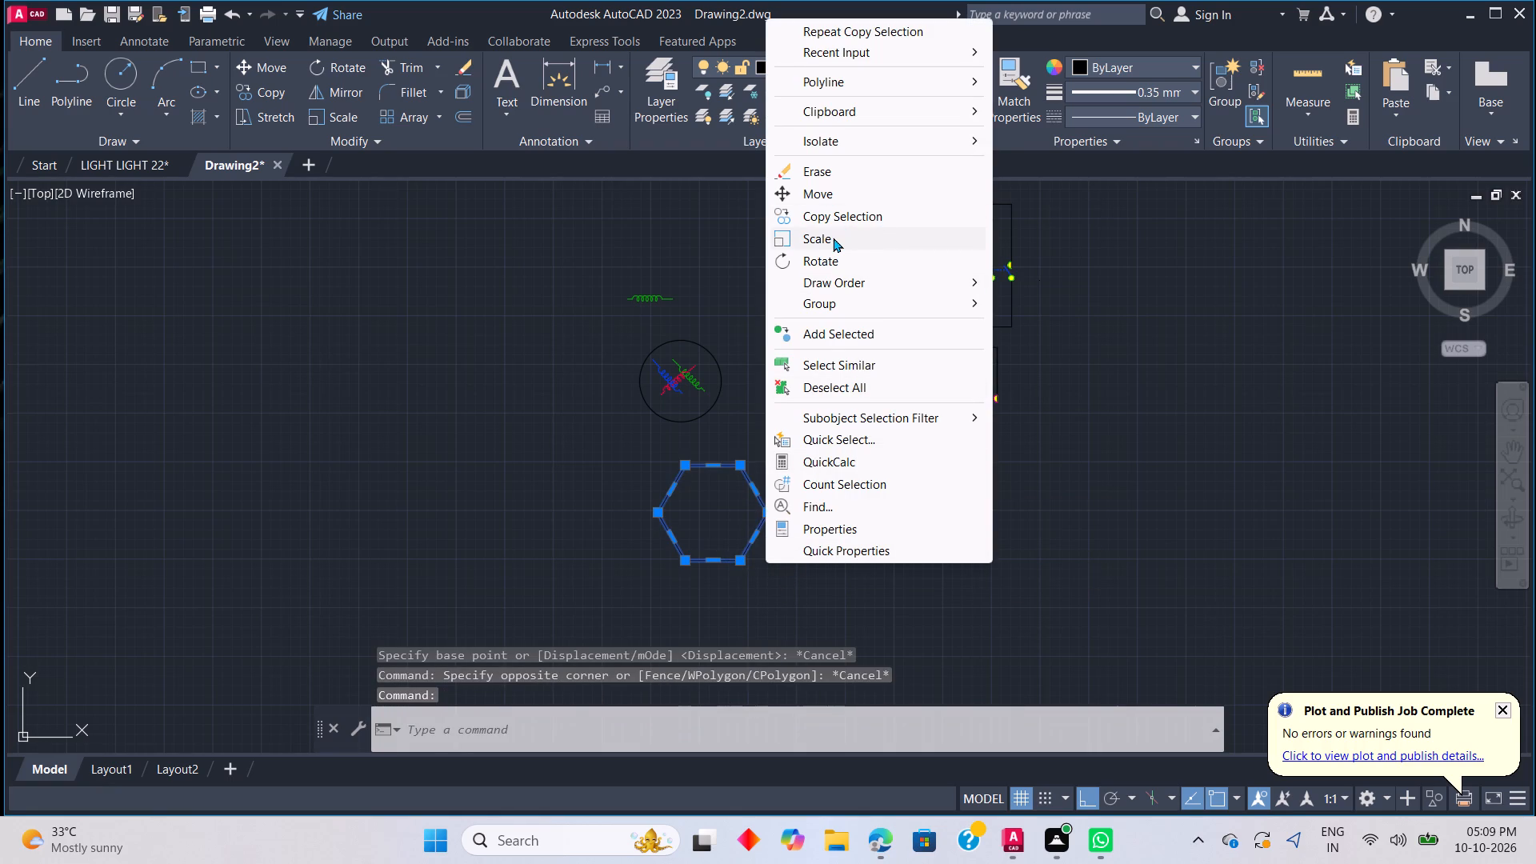
left_click(833, 238)
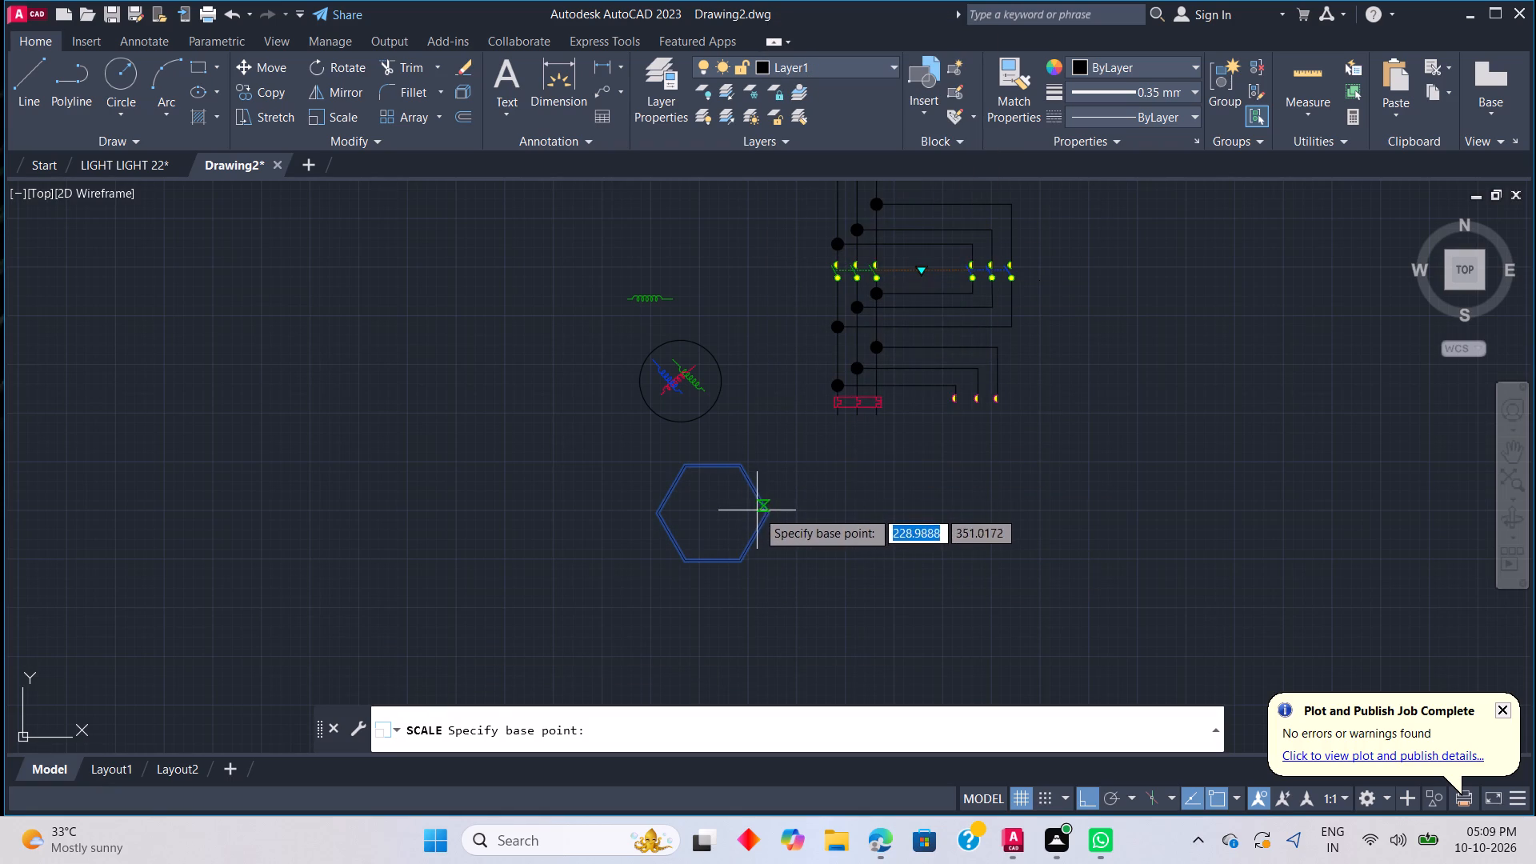
left_click(760, 511)
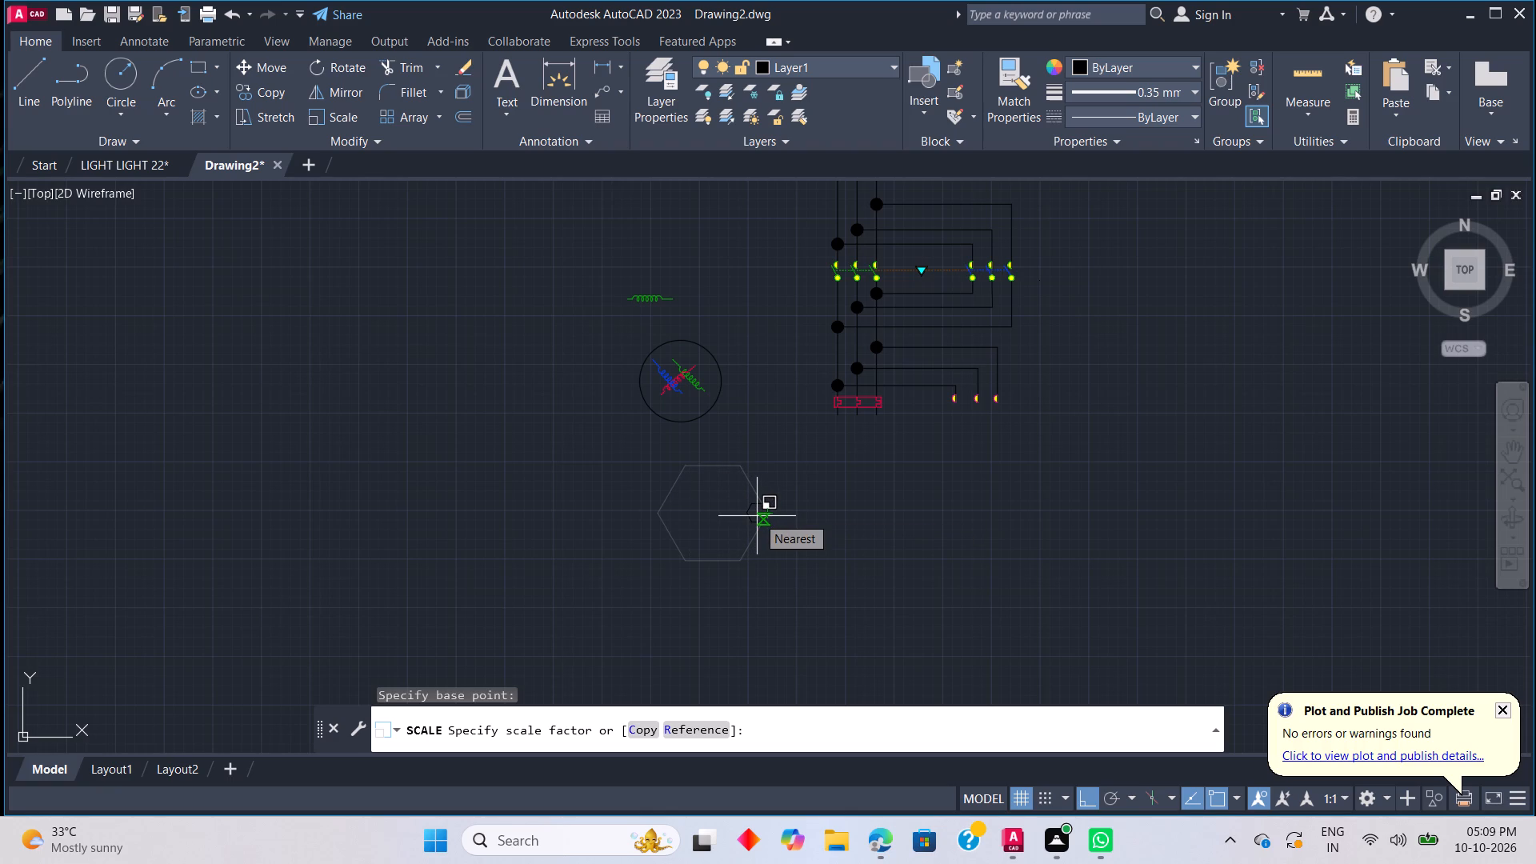
left_click(757, 516)
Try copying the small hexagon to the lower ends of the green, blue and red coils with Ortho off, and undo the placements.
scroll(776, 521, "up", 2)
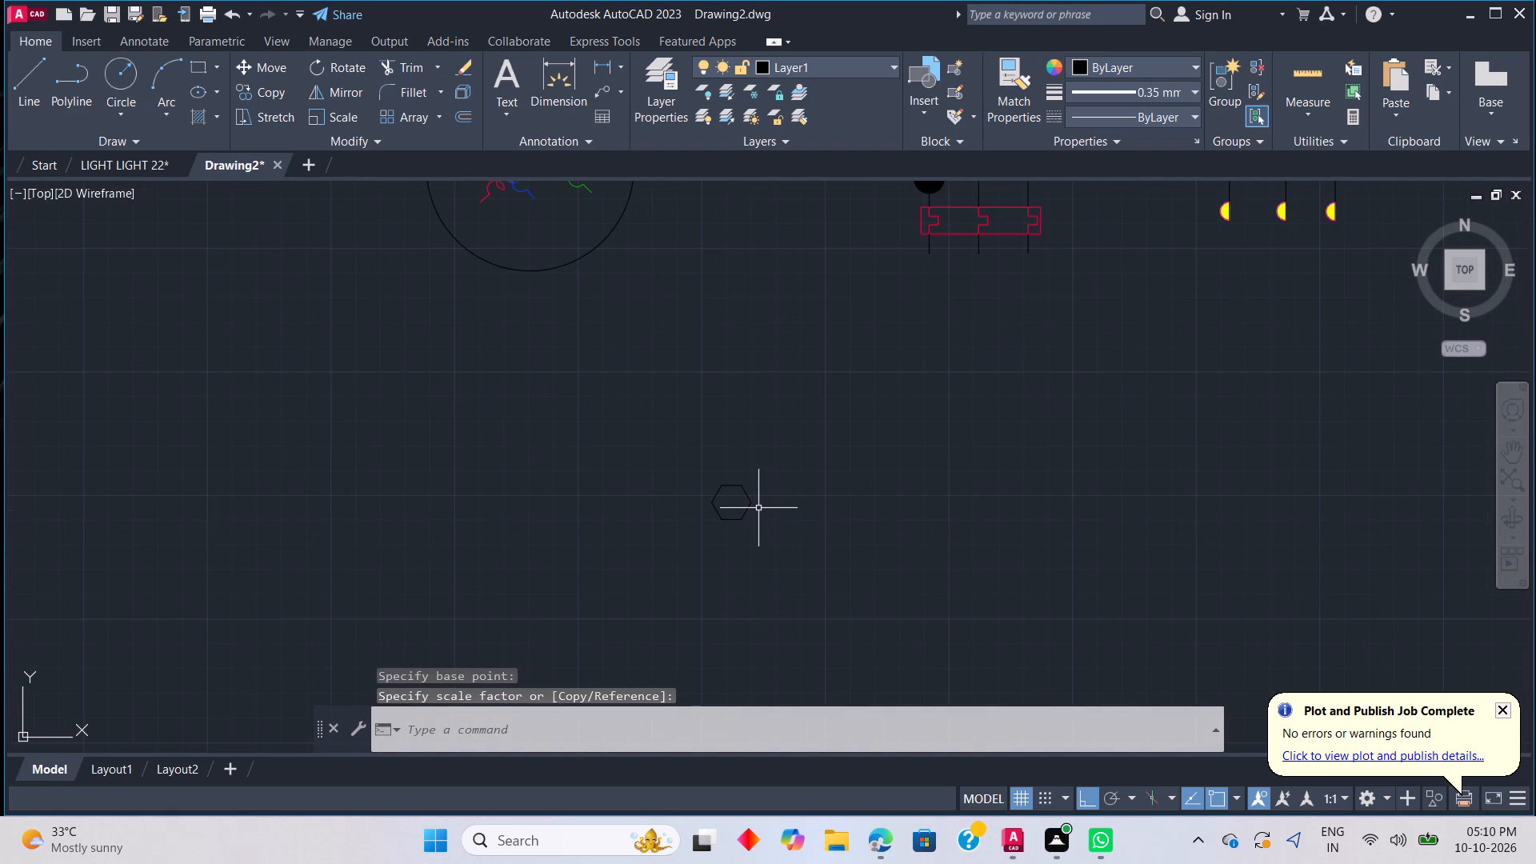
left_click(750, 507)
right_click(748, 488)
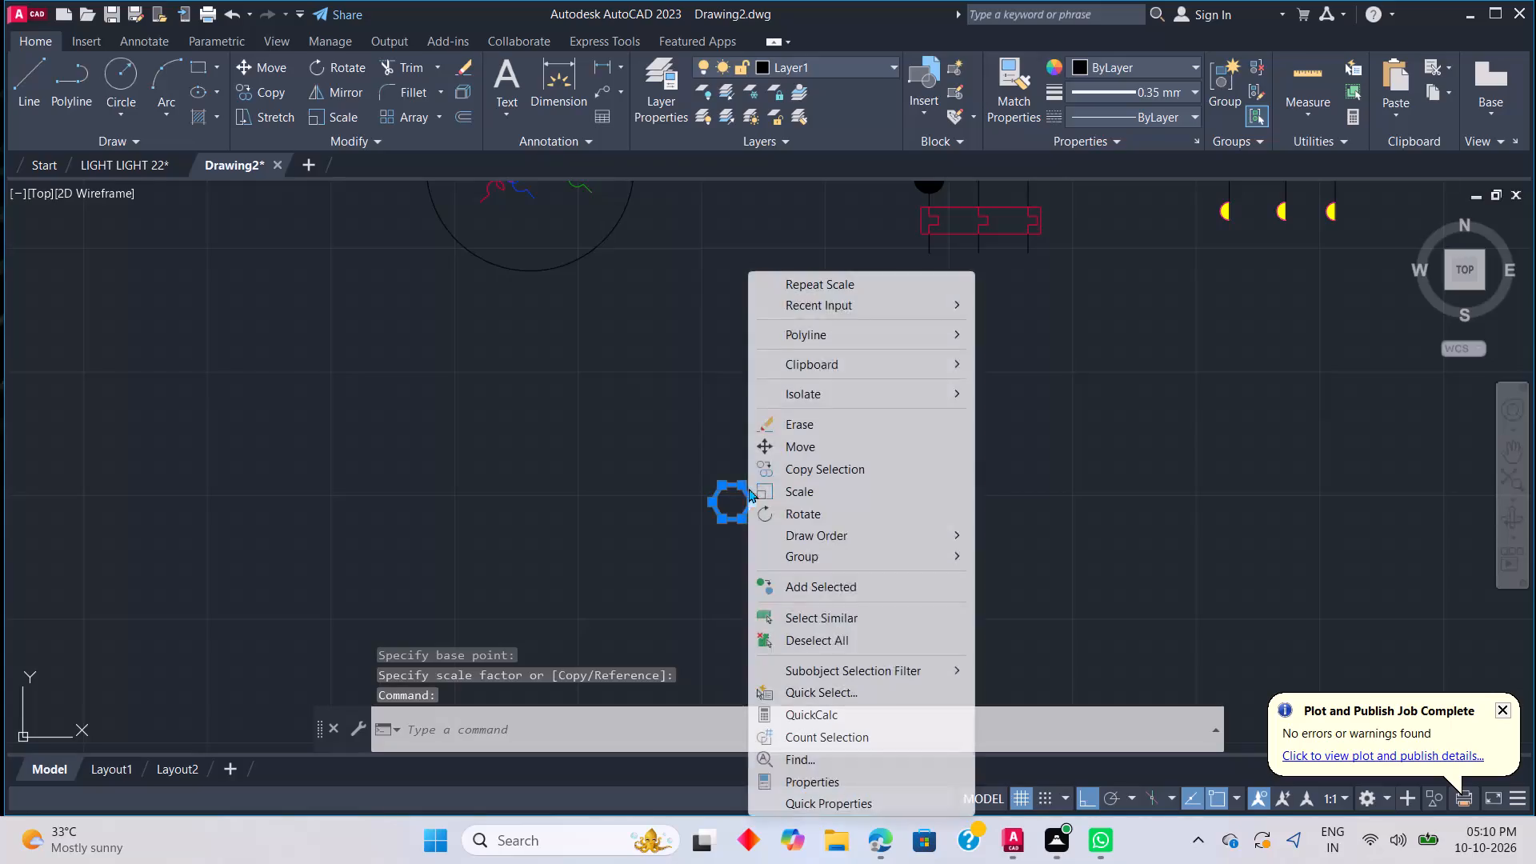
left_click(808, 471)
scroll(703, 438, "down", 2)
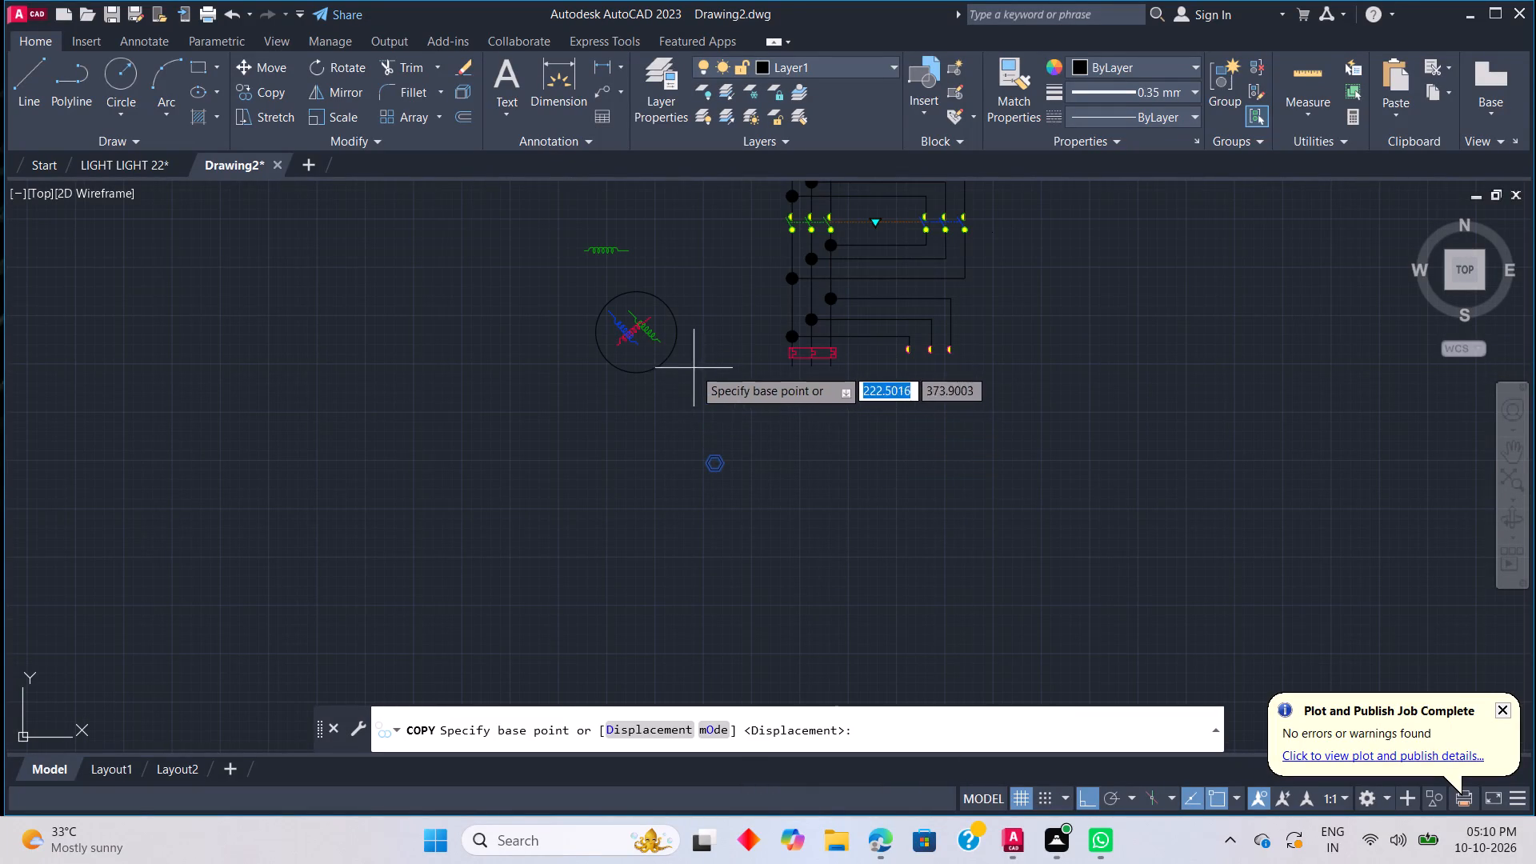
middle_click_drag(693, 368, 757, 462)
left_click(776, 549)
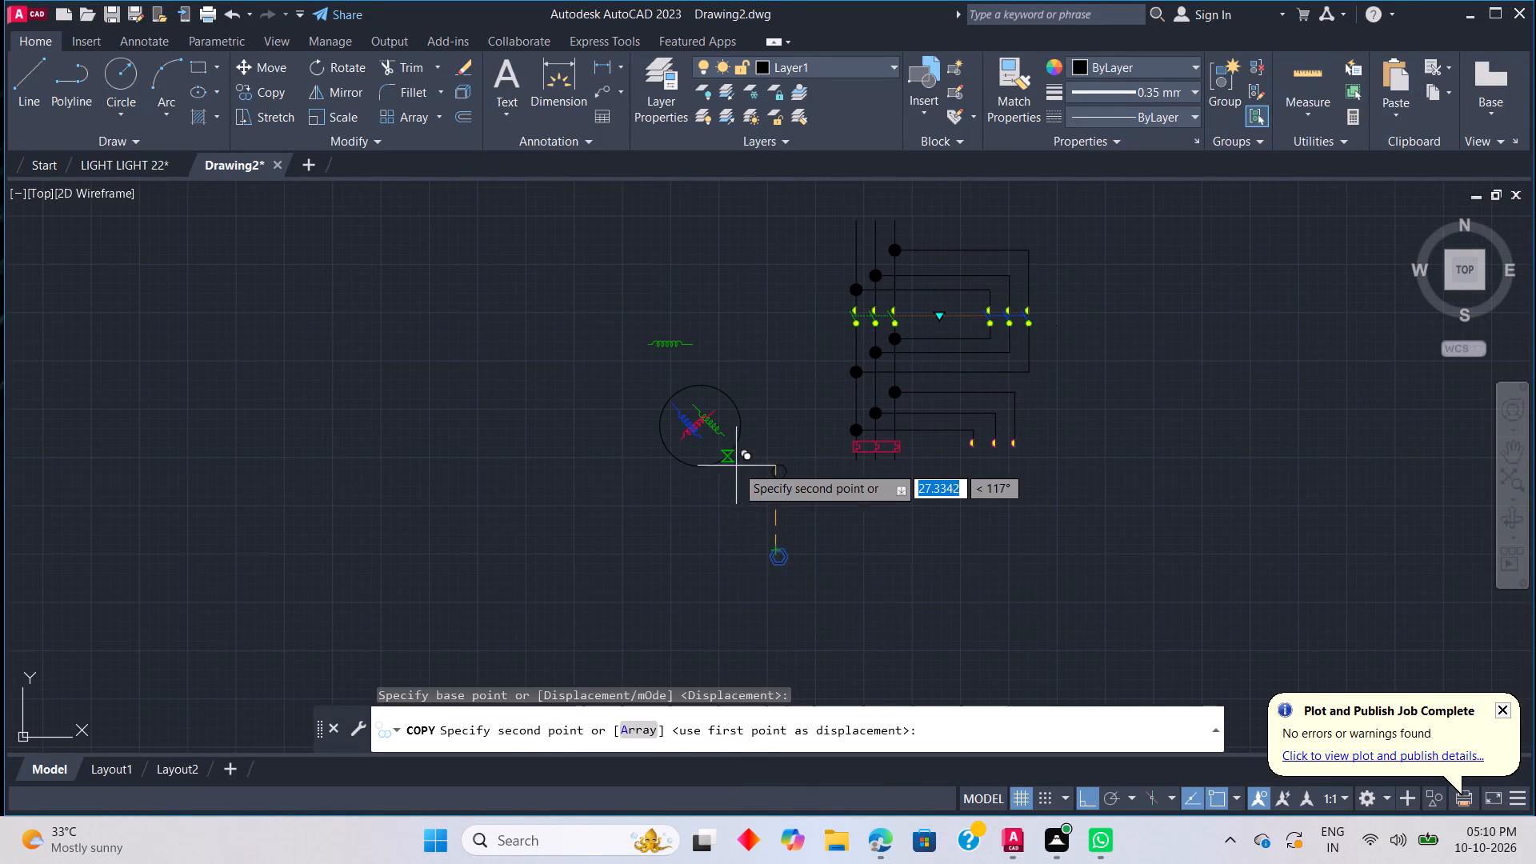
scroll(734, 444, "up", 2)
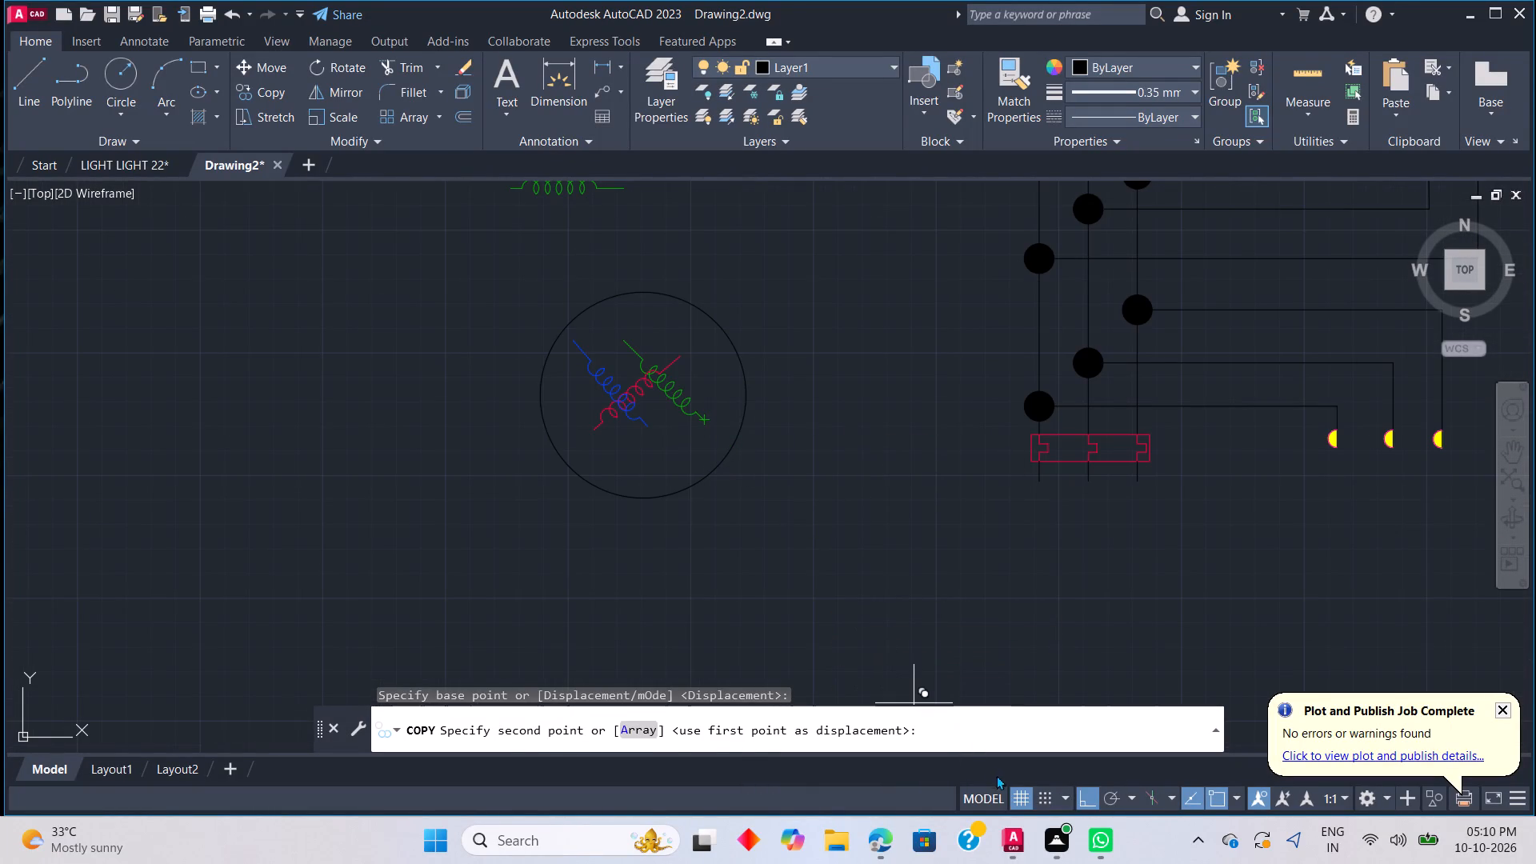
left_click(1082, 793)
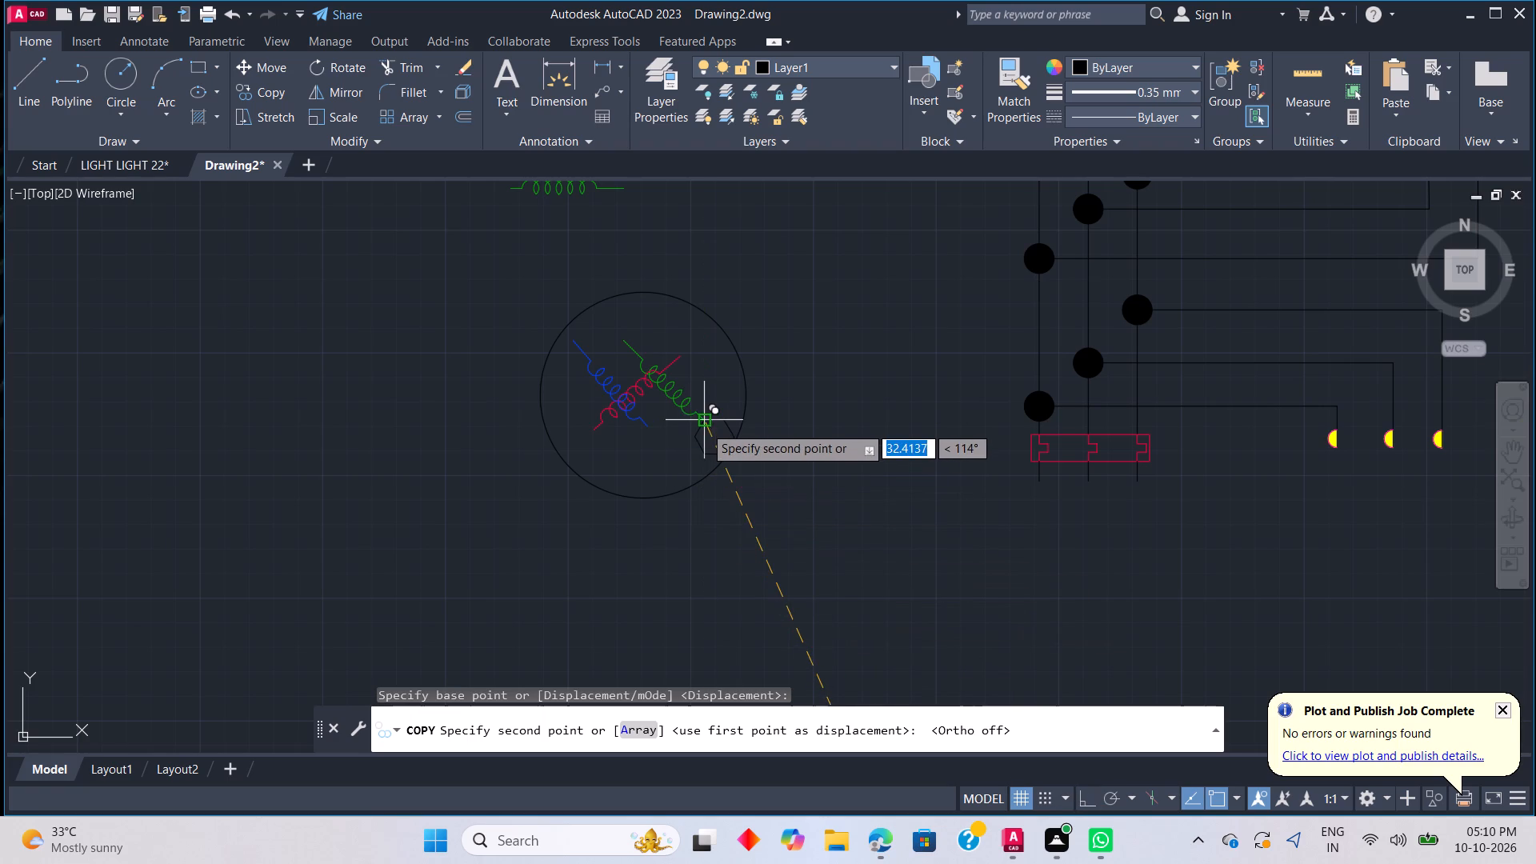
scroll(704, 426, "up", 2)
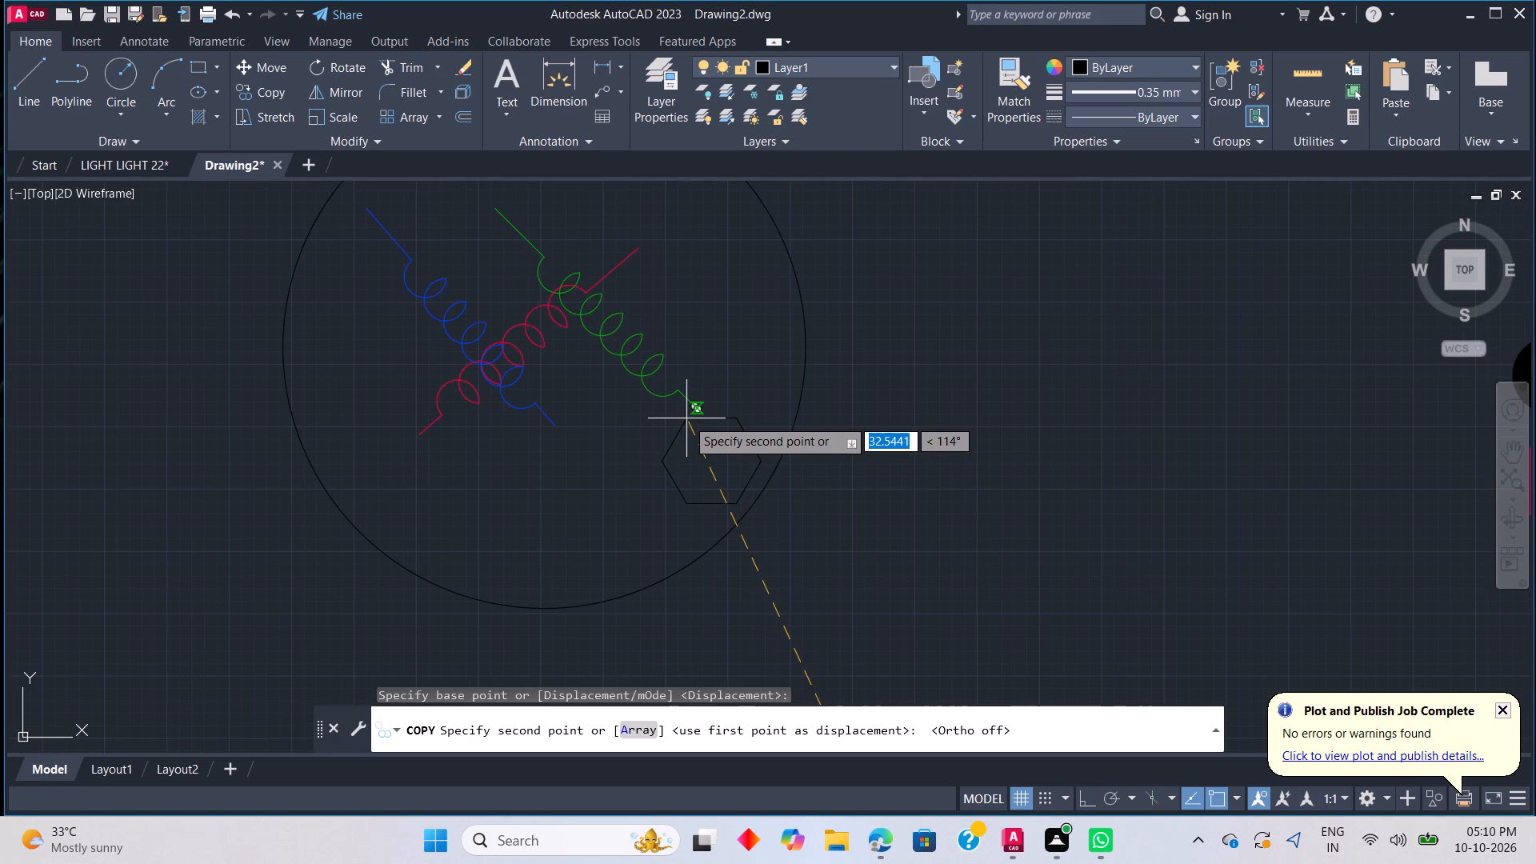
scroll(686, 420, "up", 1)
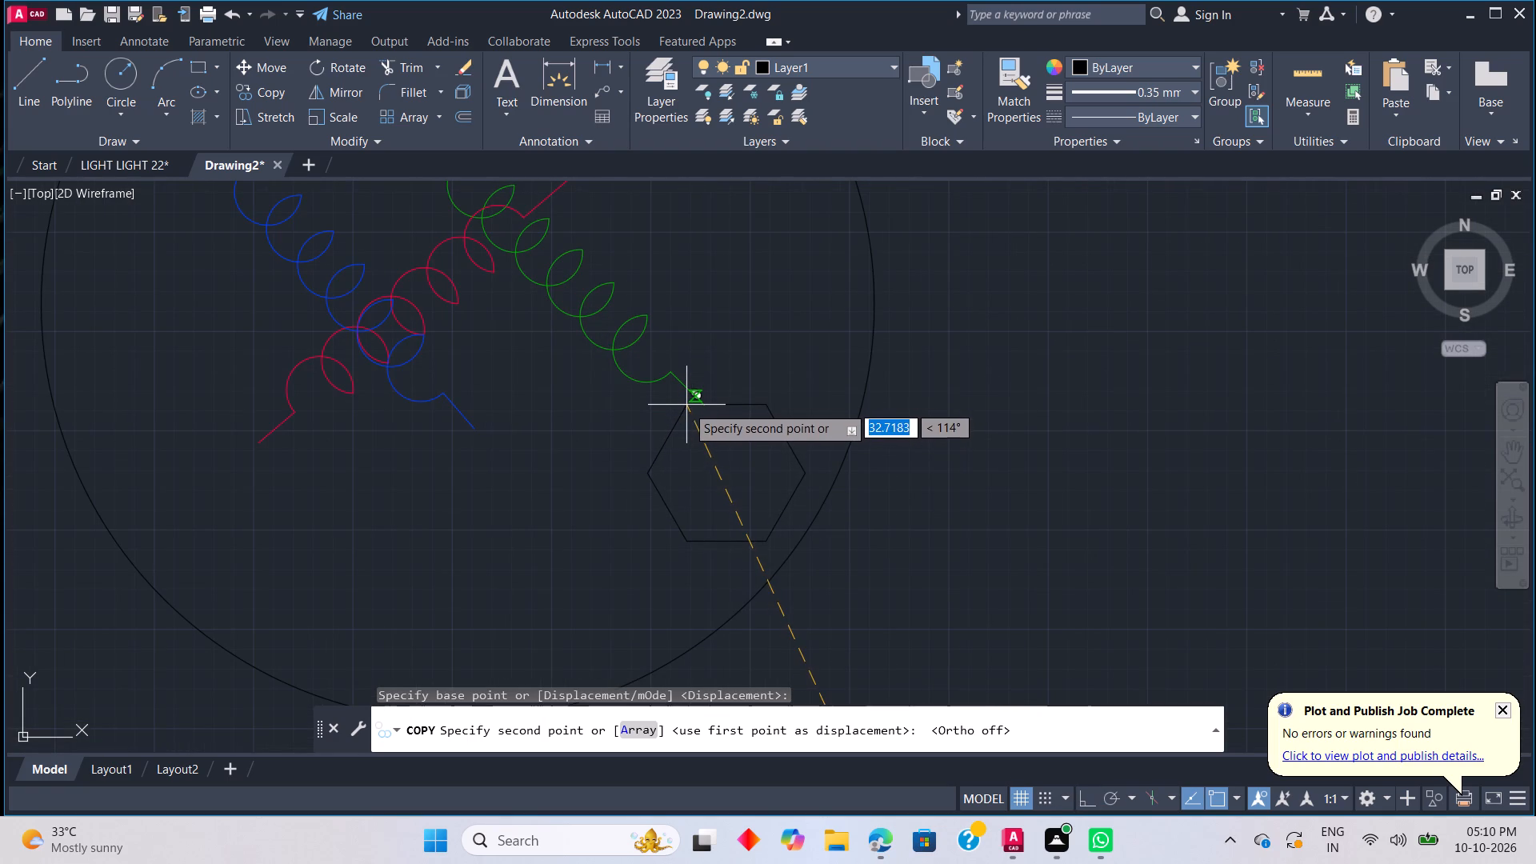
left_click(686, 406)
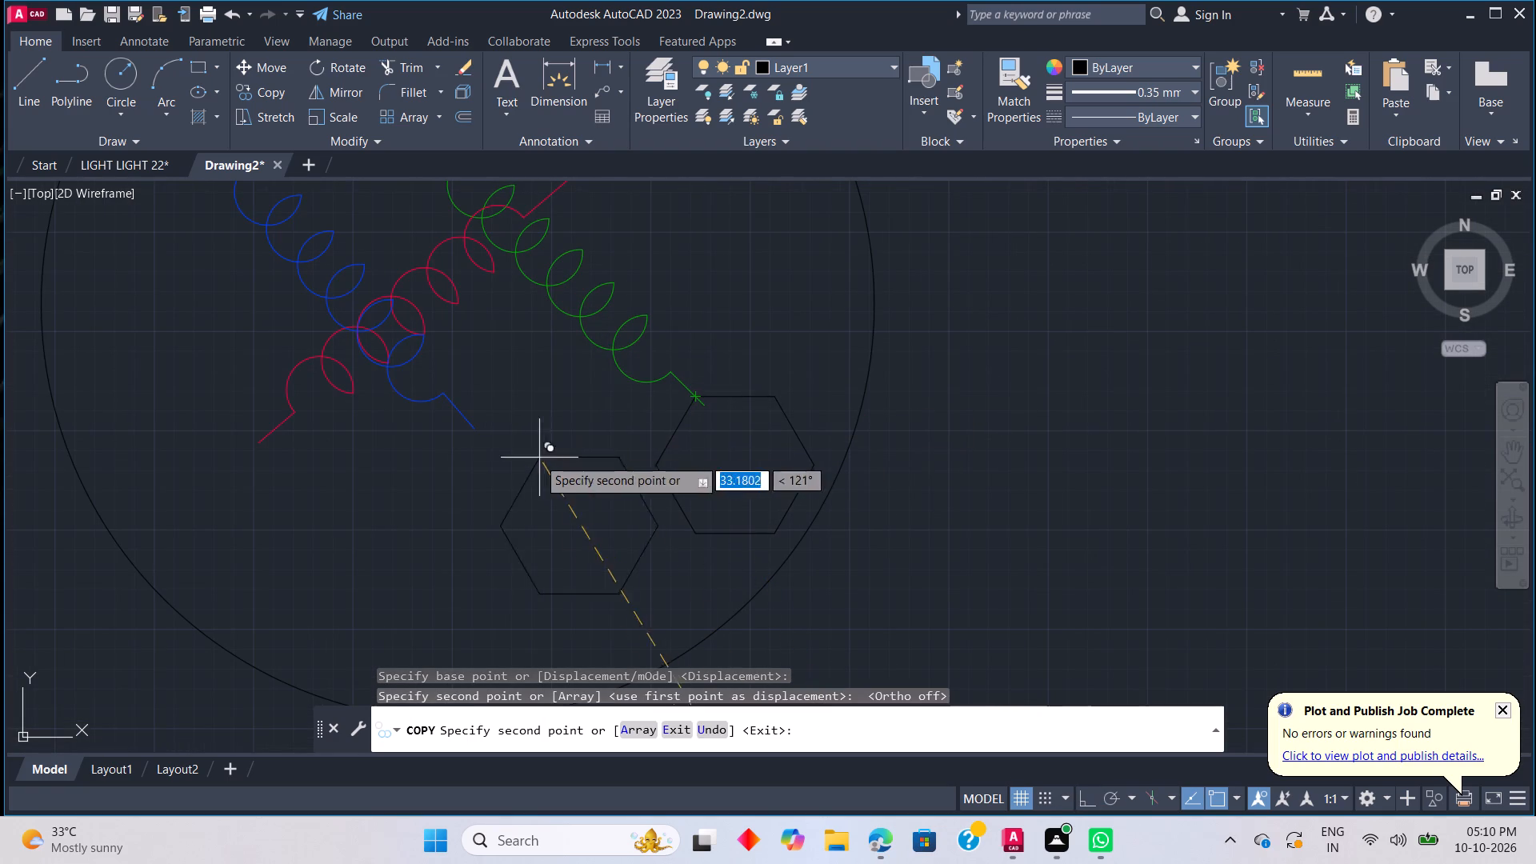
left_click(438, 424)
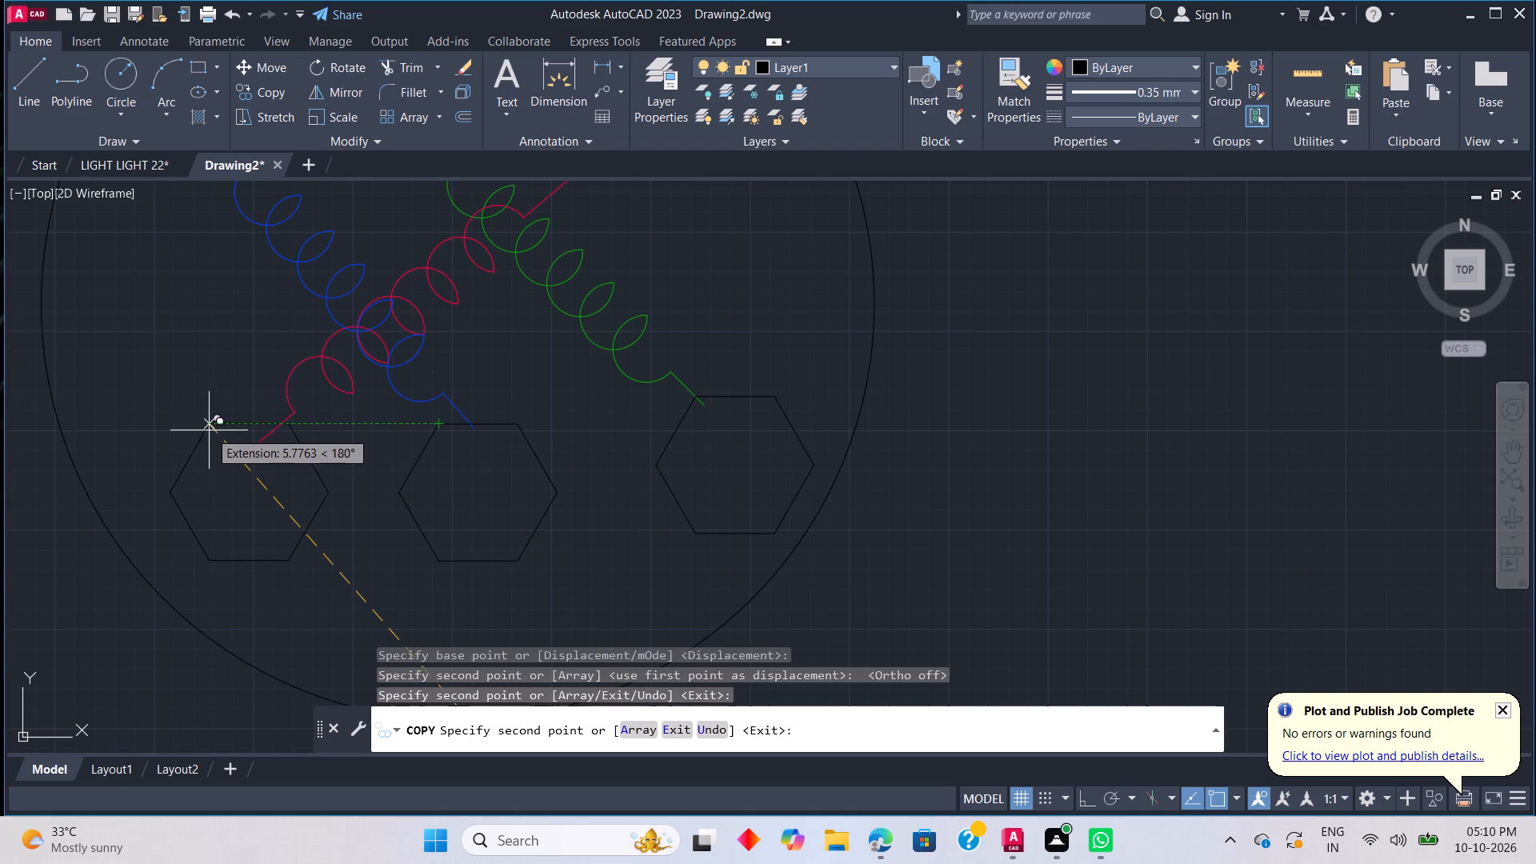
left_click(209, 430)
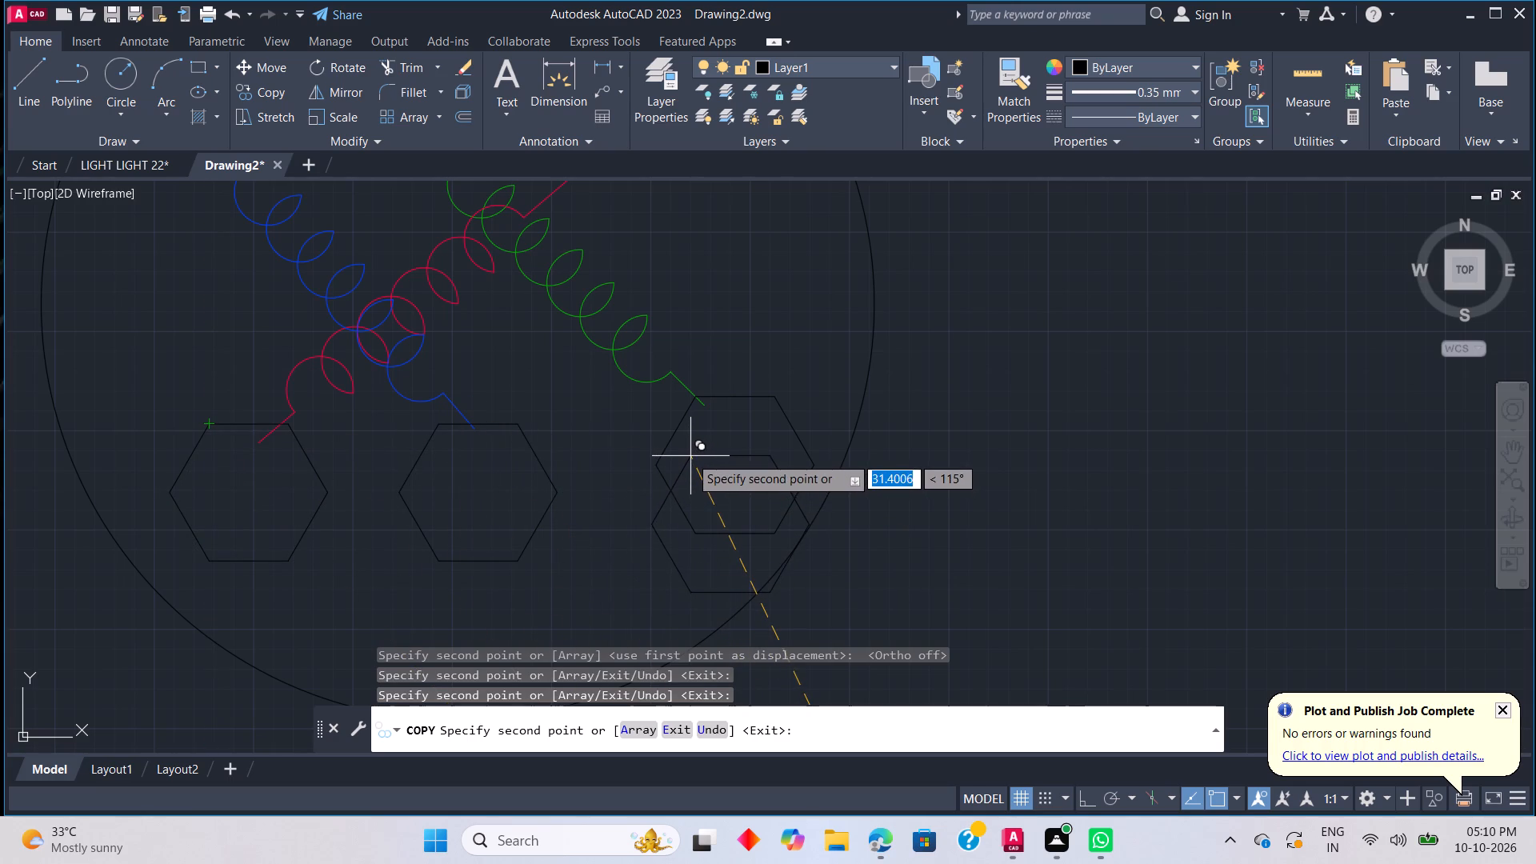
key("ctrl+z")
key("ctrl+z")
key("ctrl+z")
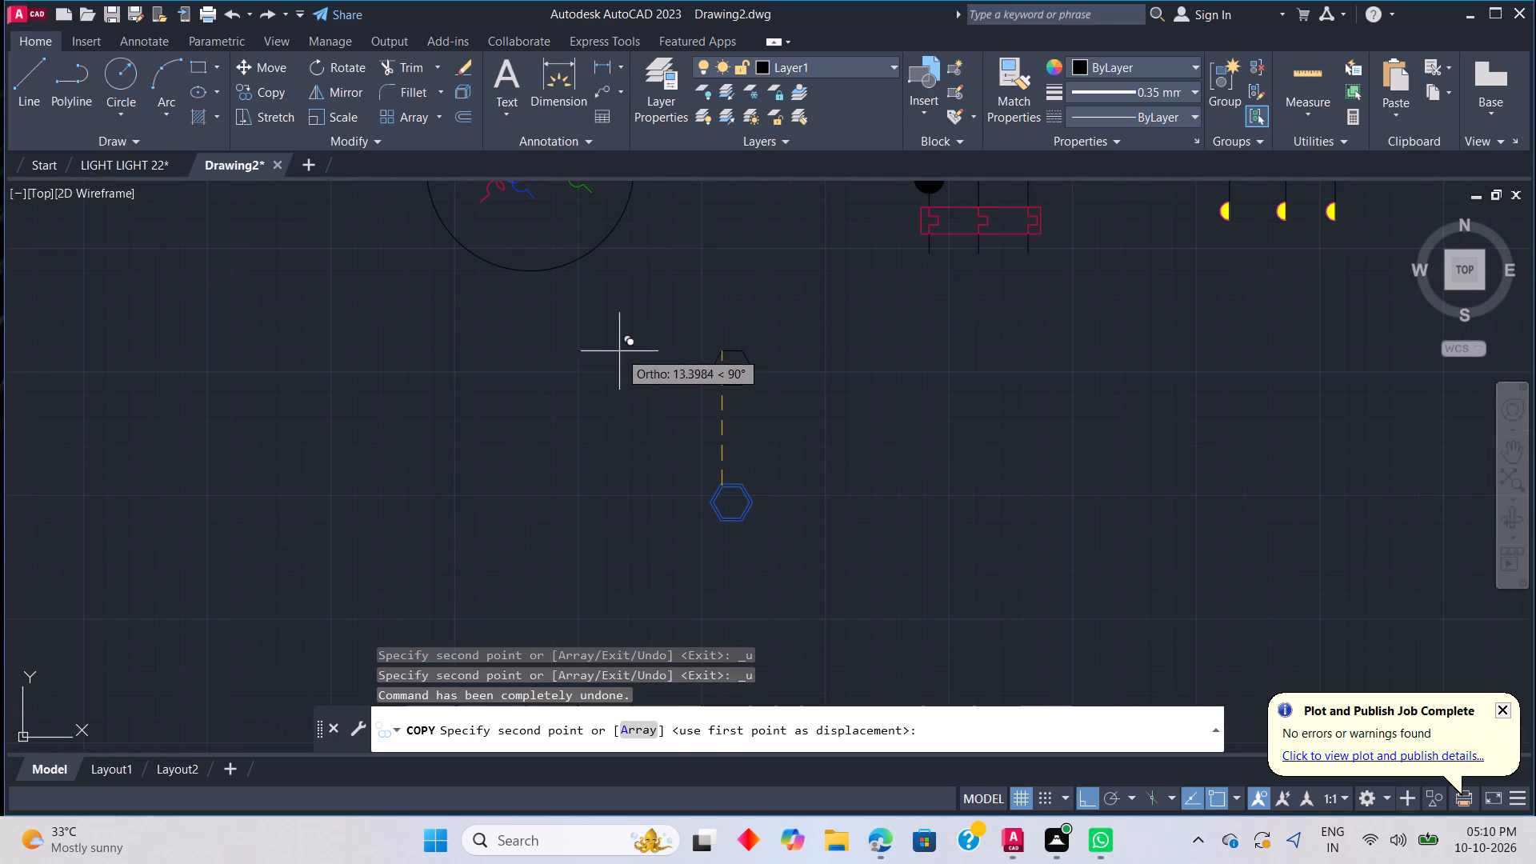
With Ortho off, copy the small hexagon below the lower ends of the green, blue and red coils, keeping the tops aligned in one row.
middle_click_drag(617, 275, 666, 454)
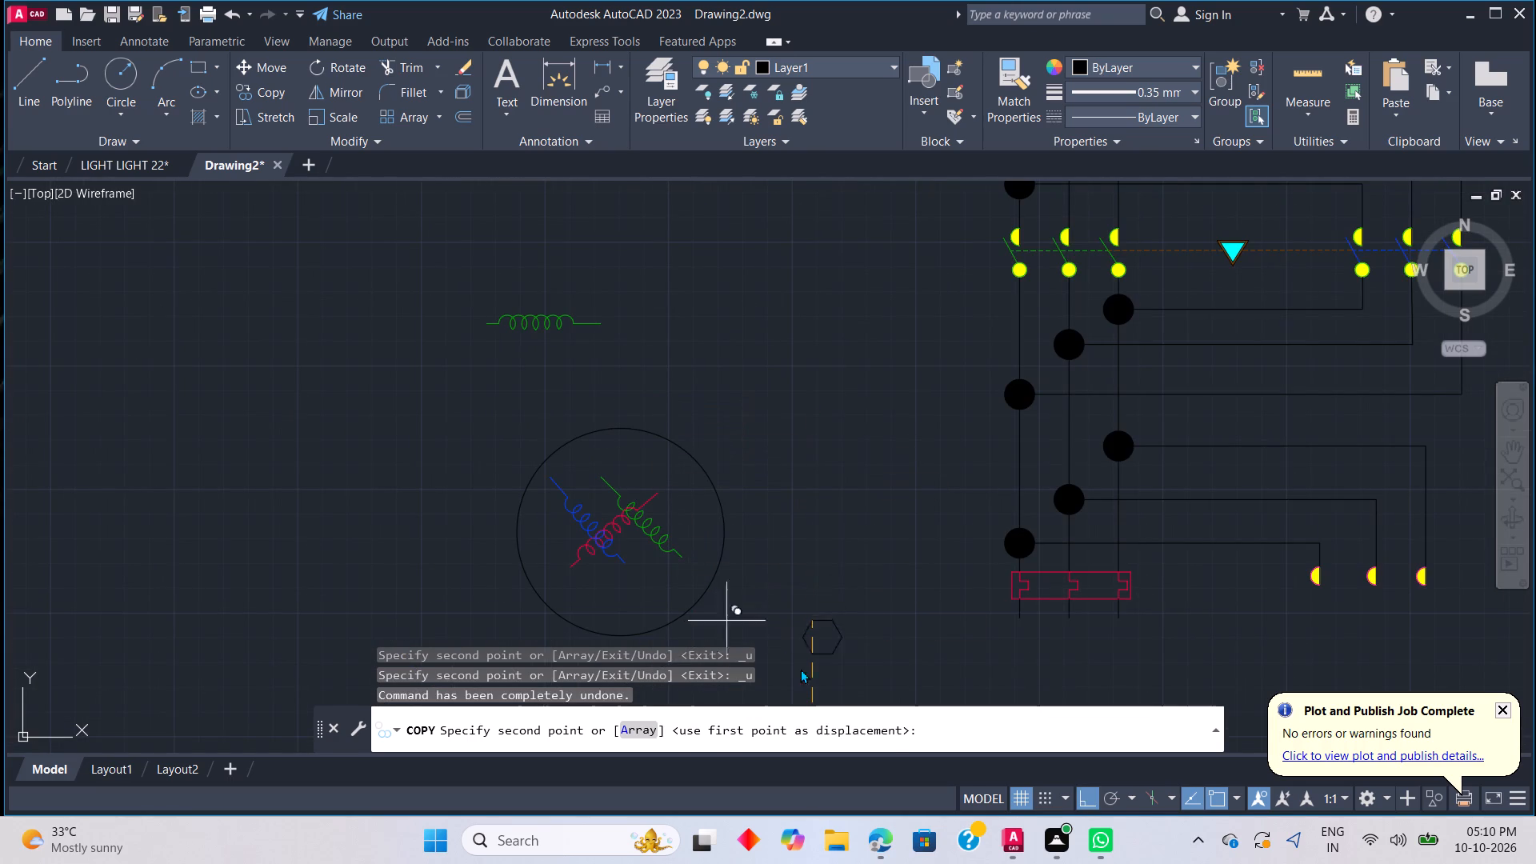
left_click(1077, 793)
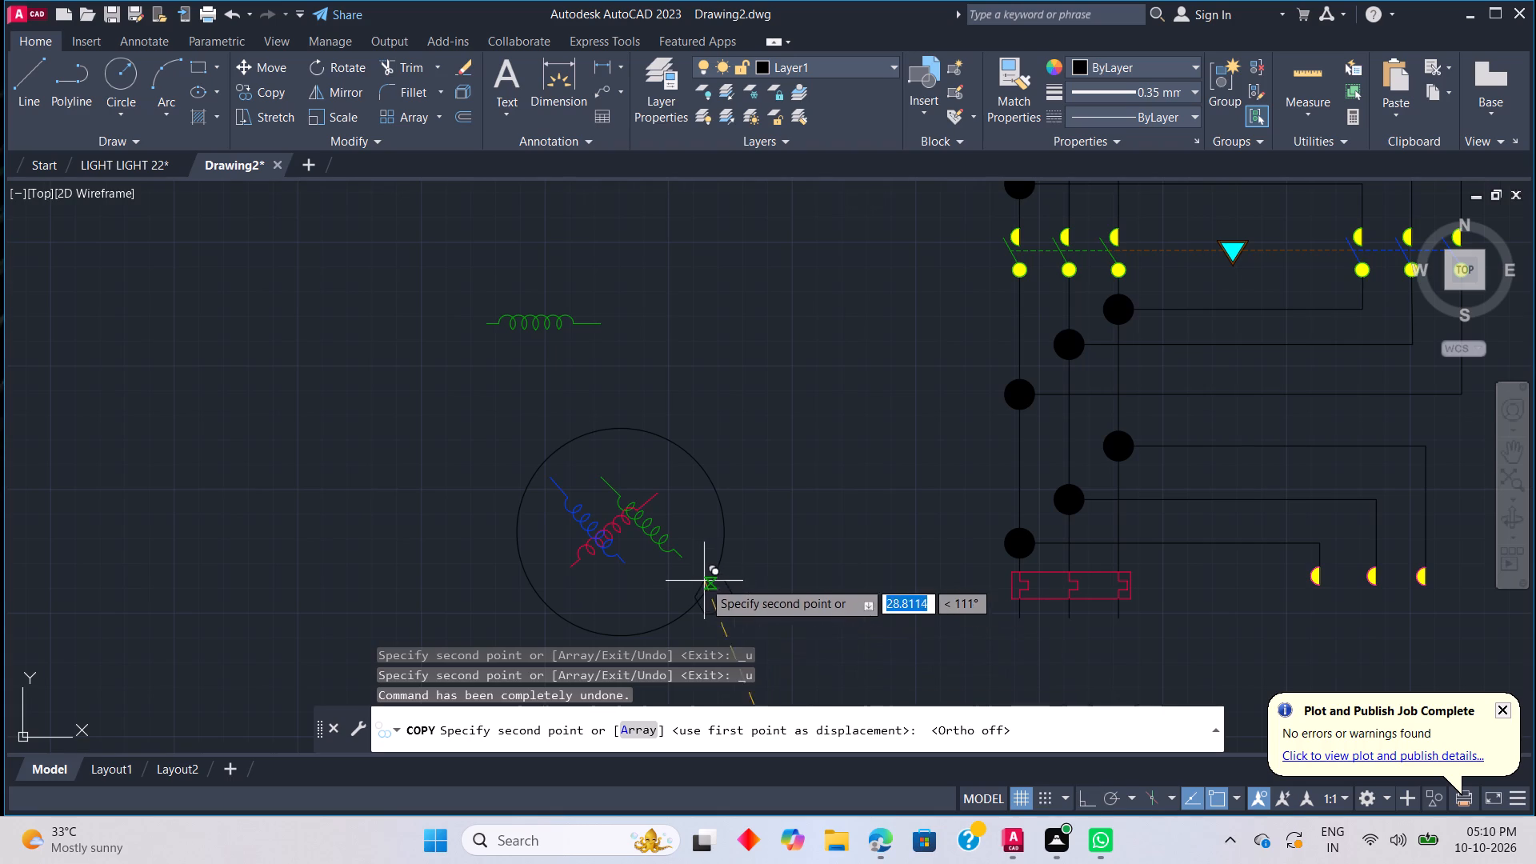
scroll(703, 583, "up", 4)
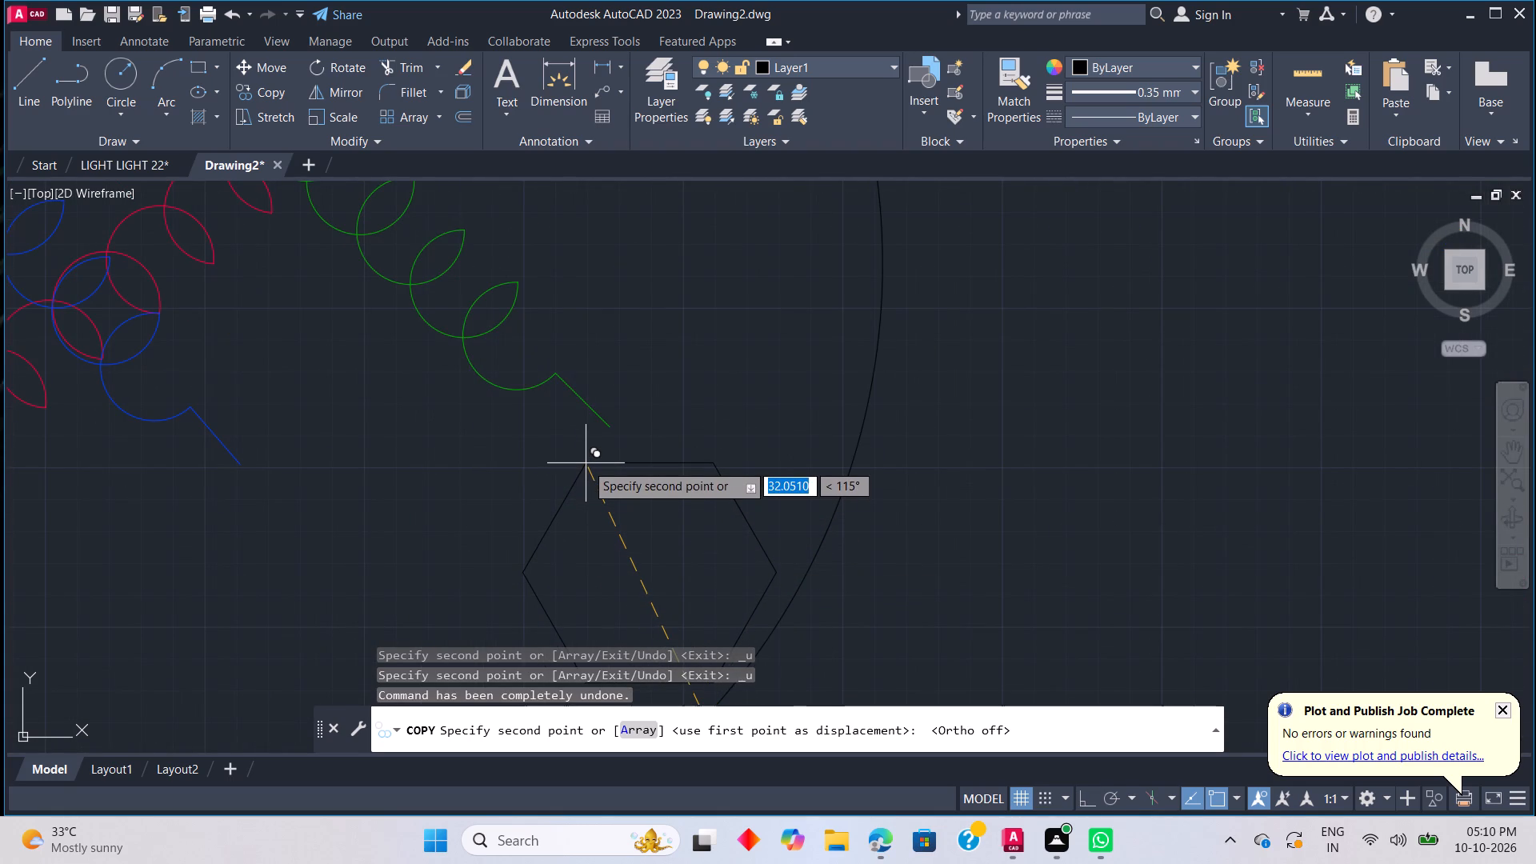
left_click(586, 463)
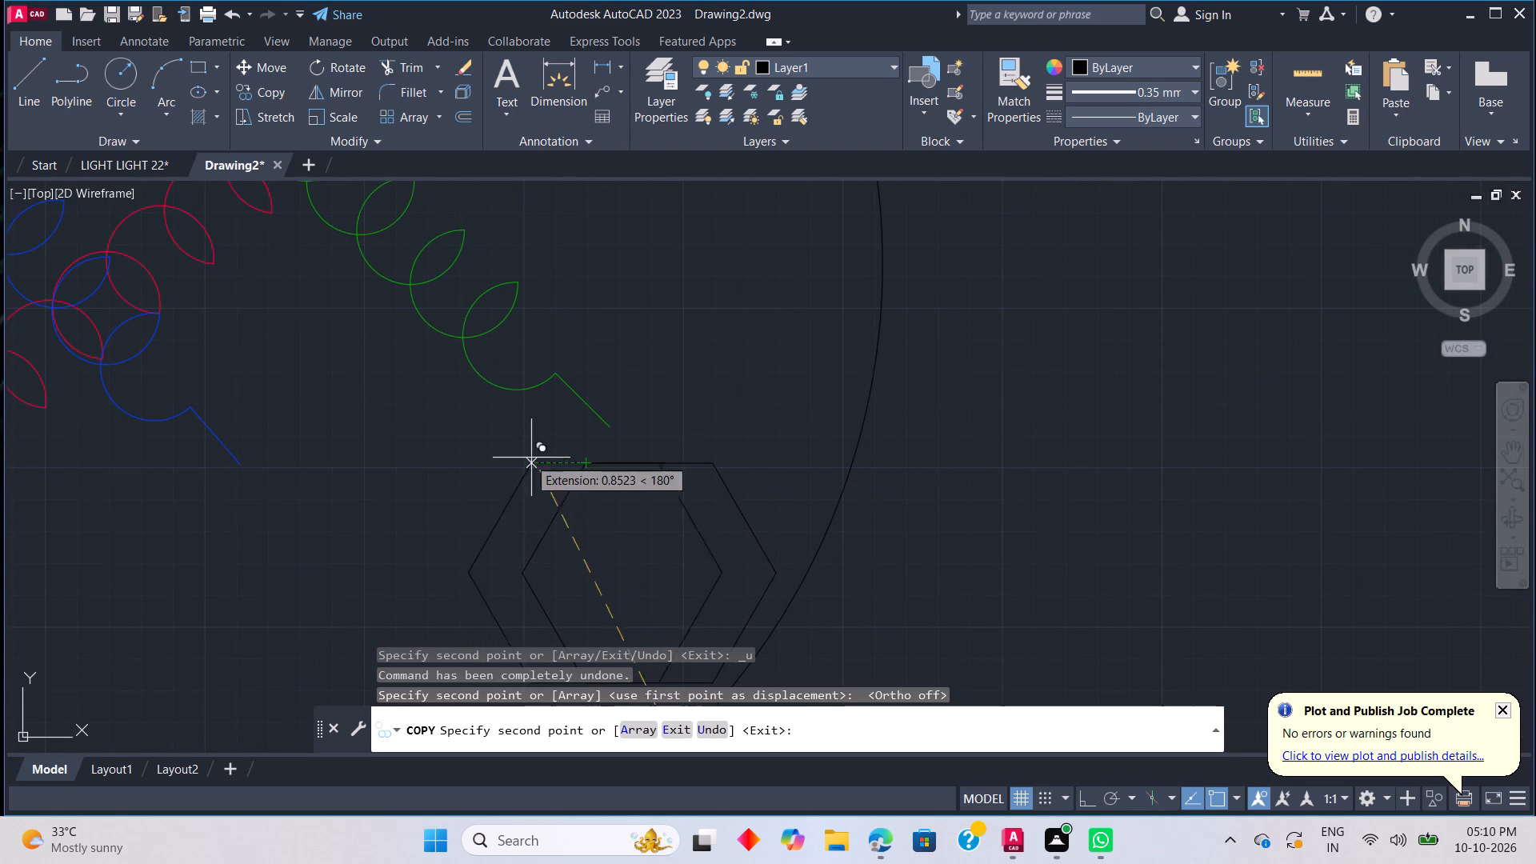
left_click(179, 458)
scroll(177, 454, "down", 2)
middle_click_drag(119, 467, 309, 494)
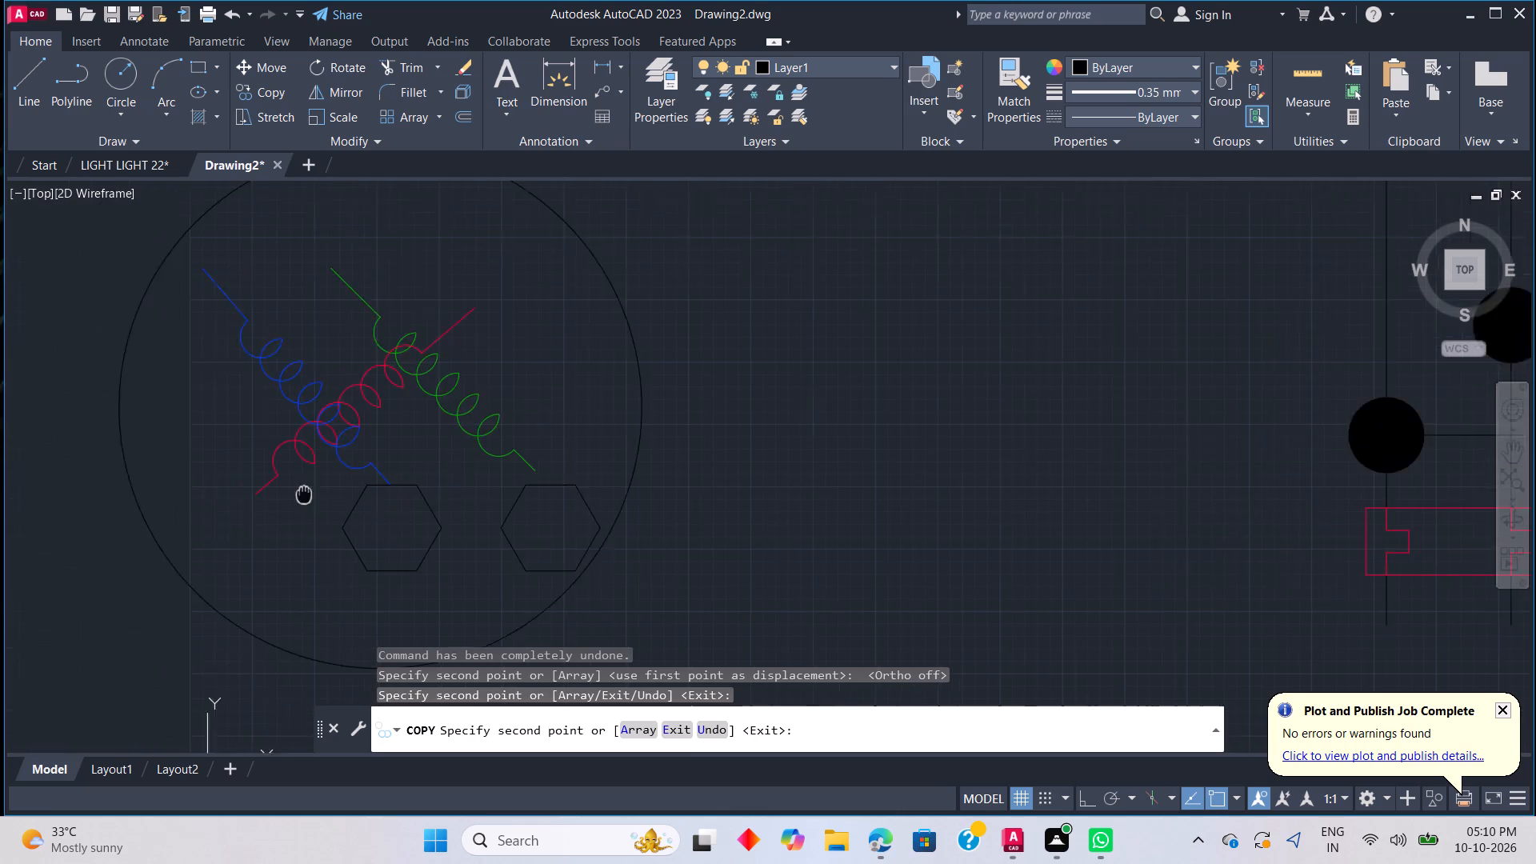
middle_click_drag(309, 494, 385, 496)
scroll(358, 503, "up", 3)
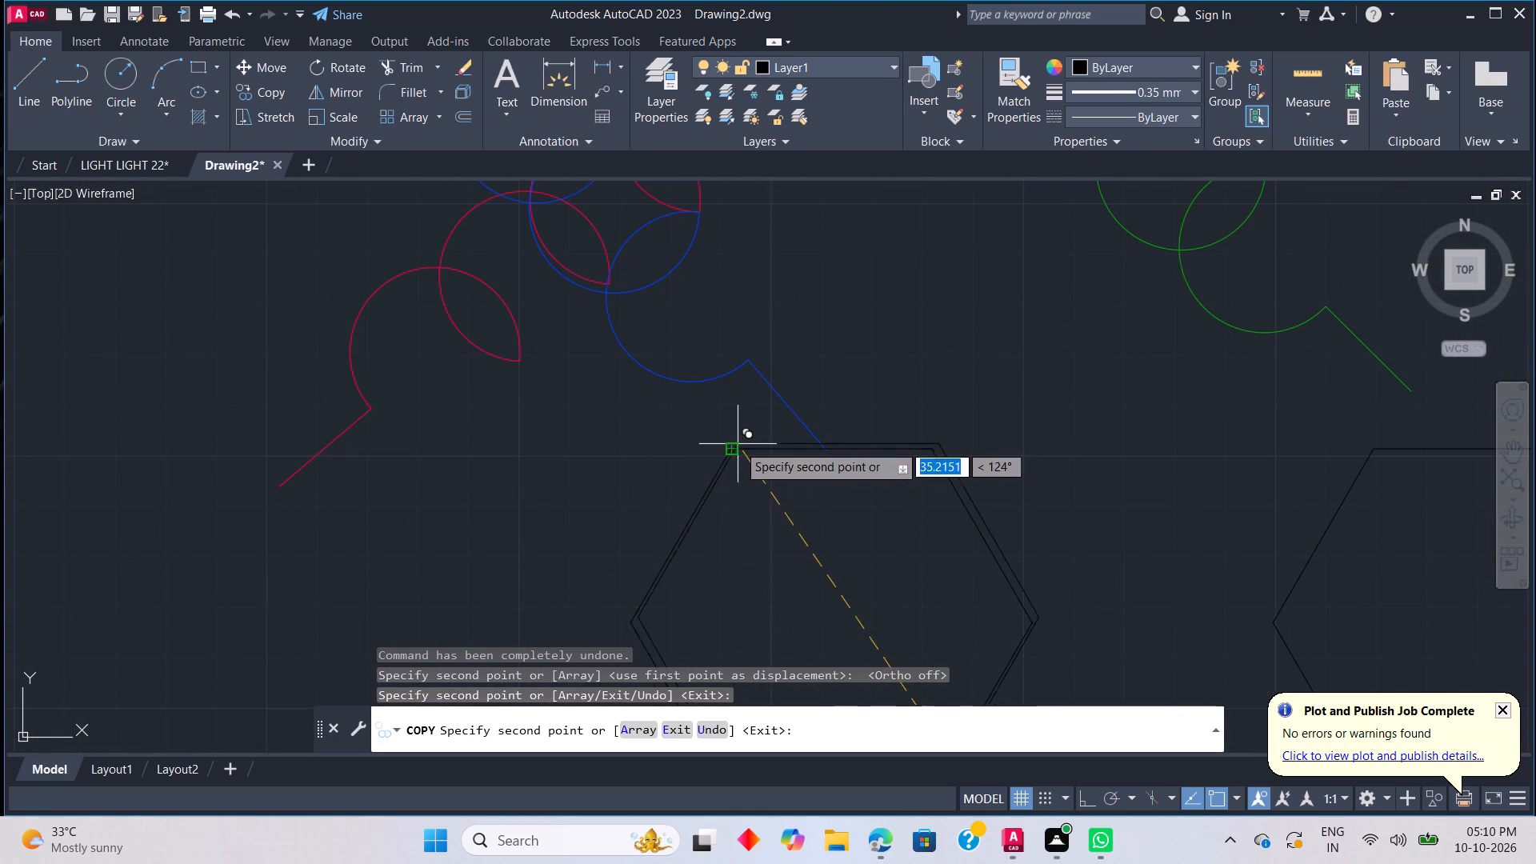
left_click(240, 450)
Place three more hexagon copies at the upper ends of the blue, green and red coils, keeping their tops aligned inside the circle.
scroll(562, 368, "down", 3)
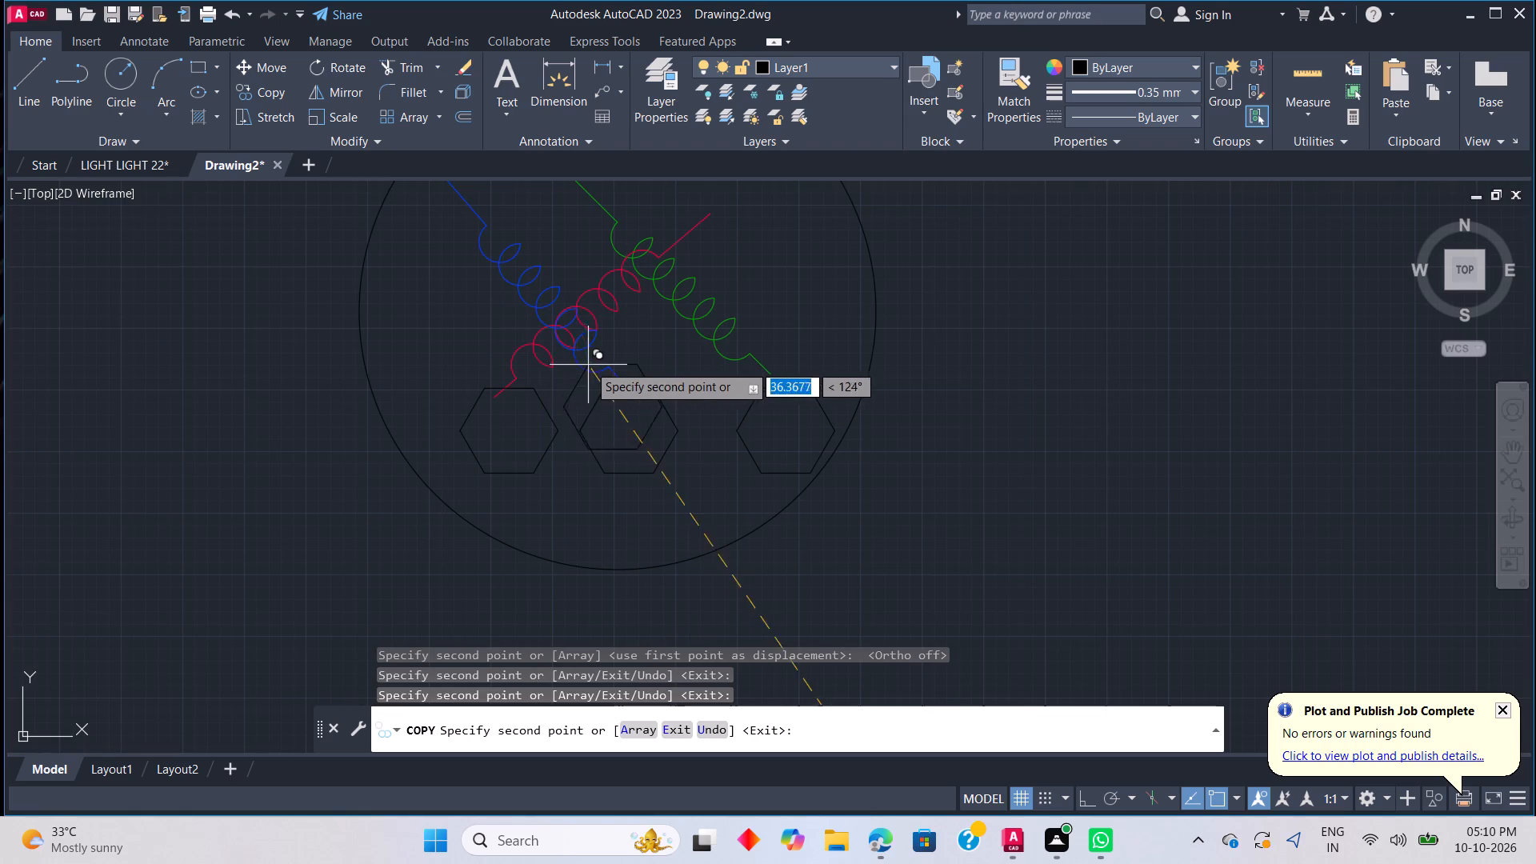
middle_click_drag(663, 346, 672, 360)
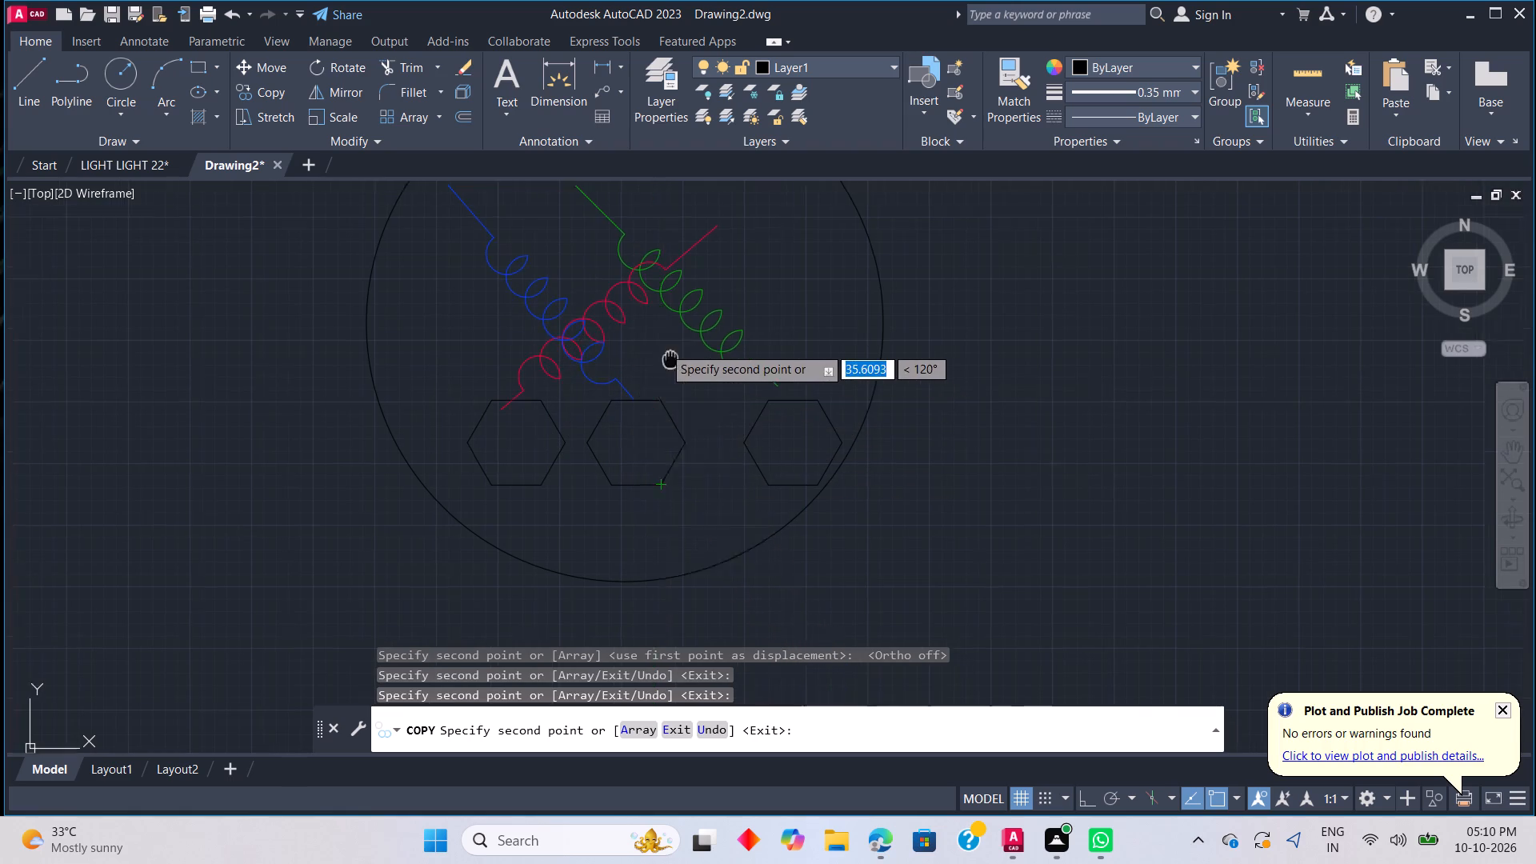
middle_click_drag(672, 360, 763, 508)
scroll(764, 408, "up", 3)
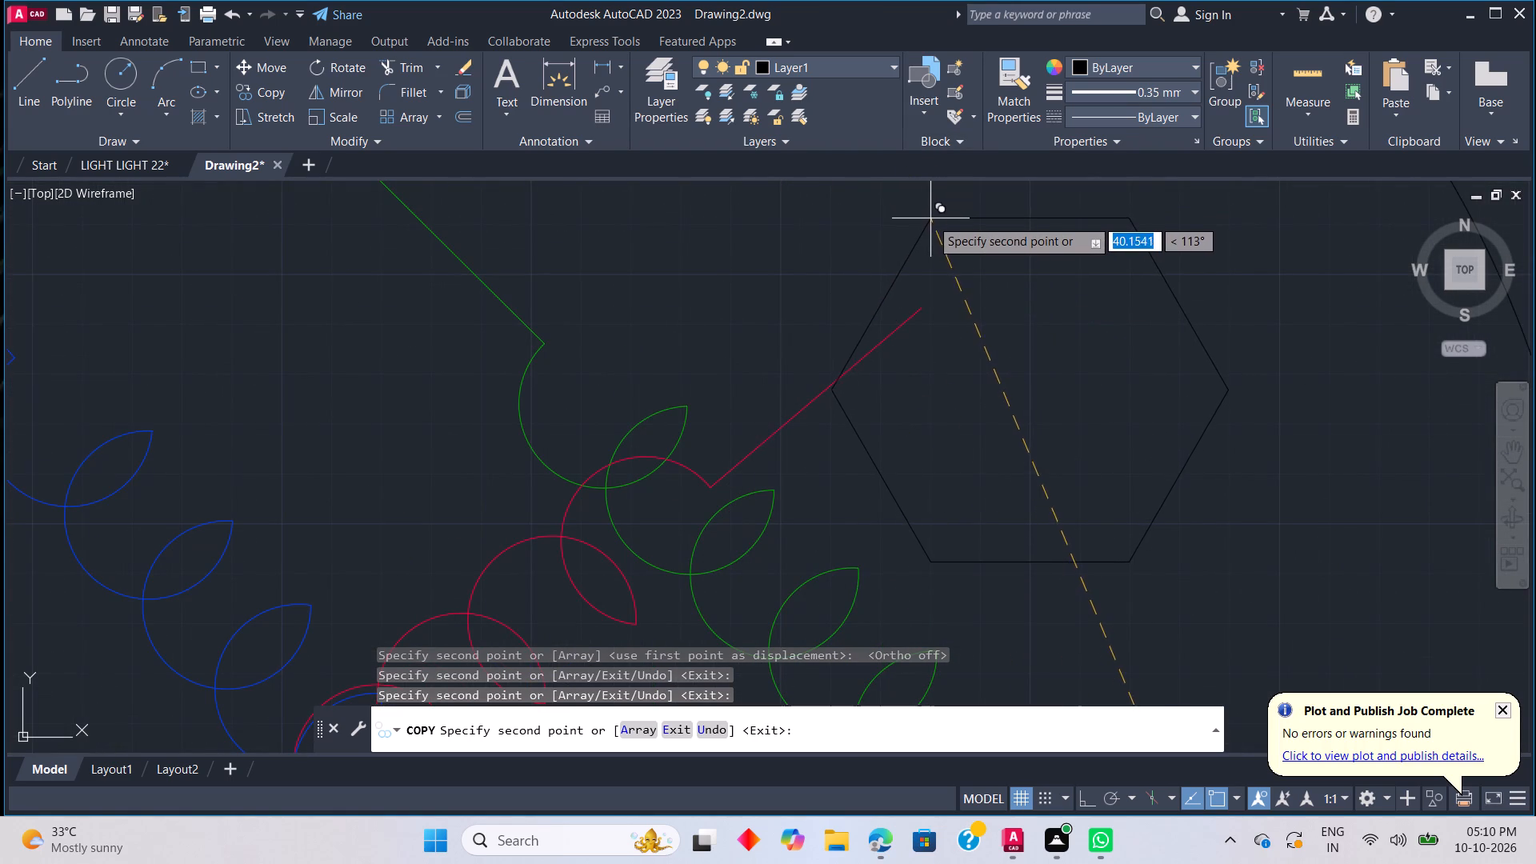
middle_click(942, 230)
middle_click_drag(949, 254, 981, 406)
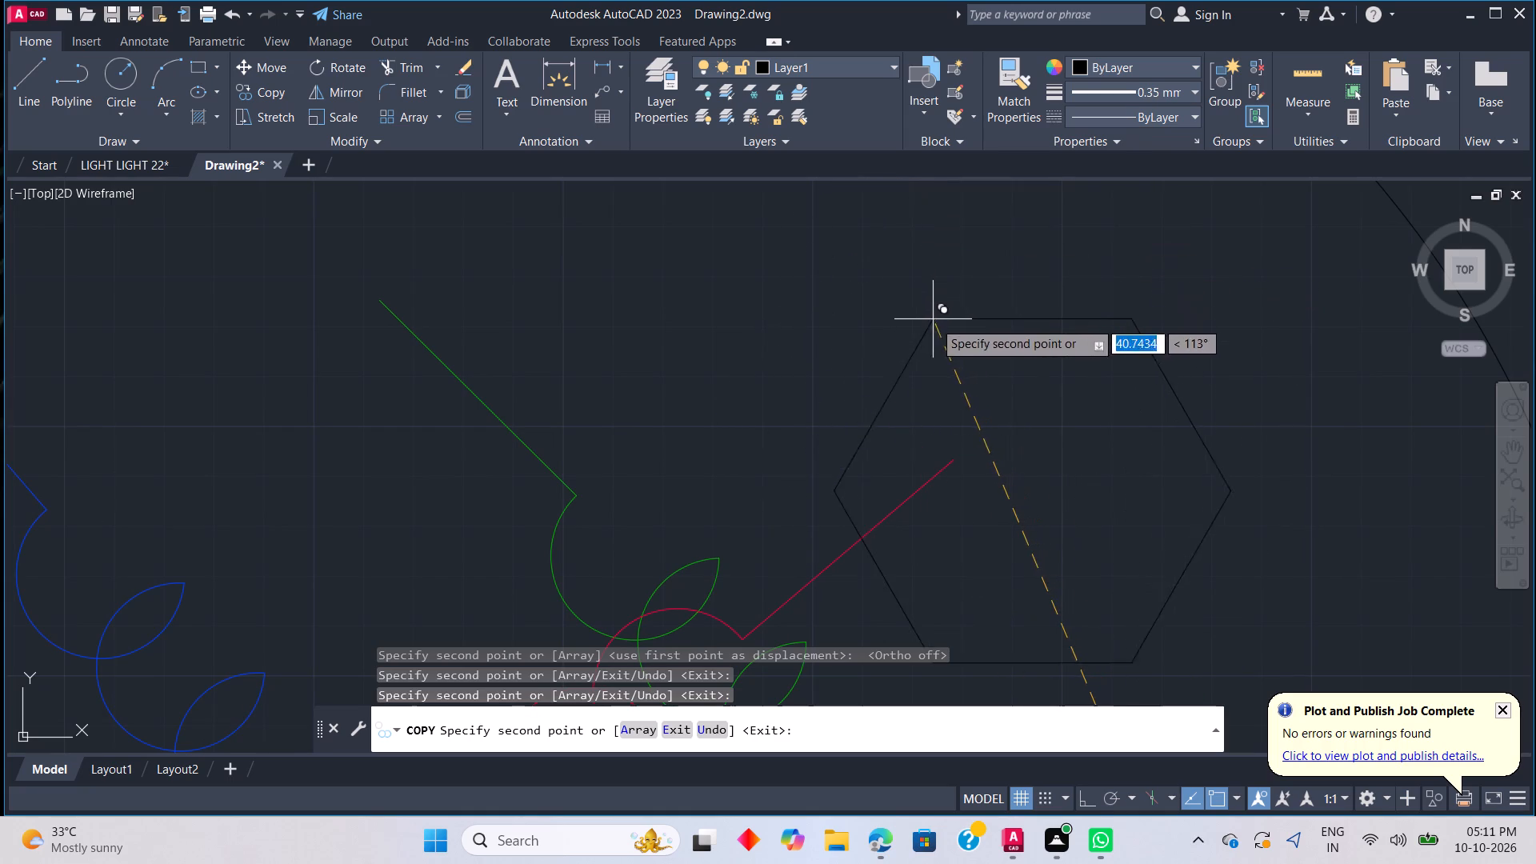
middle_click_drag(918, 302, 980, 420)
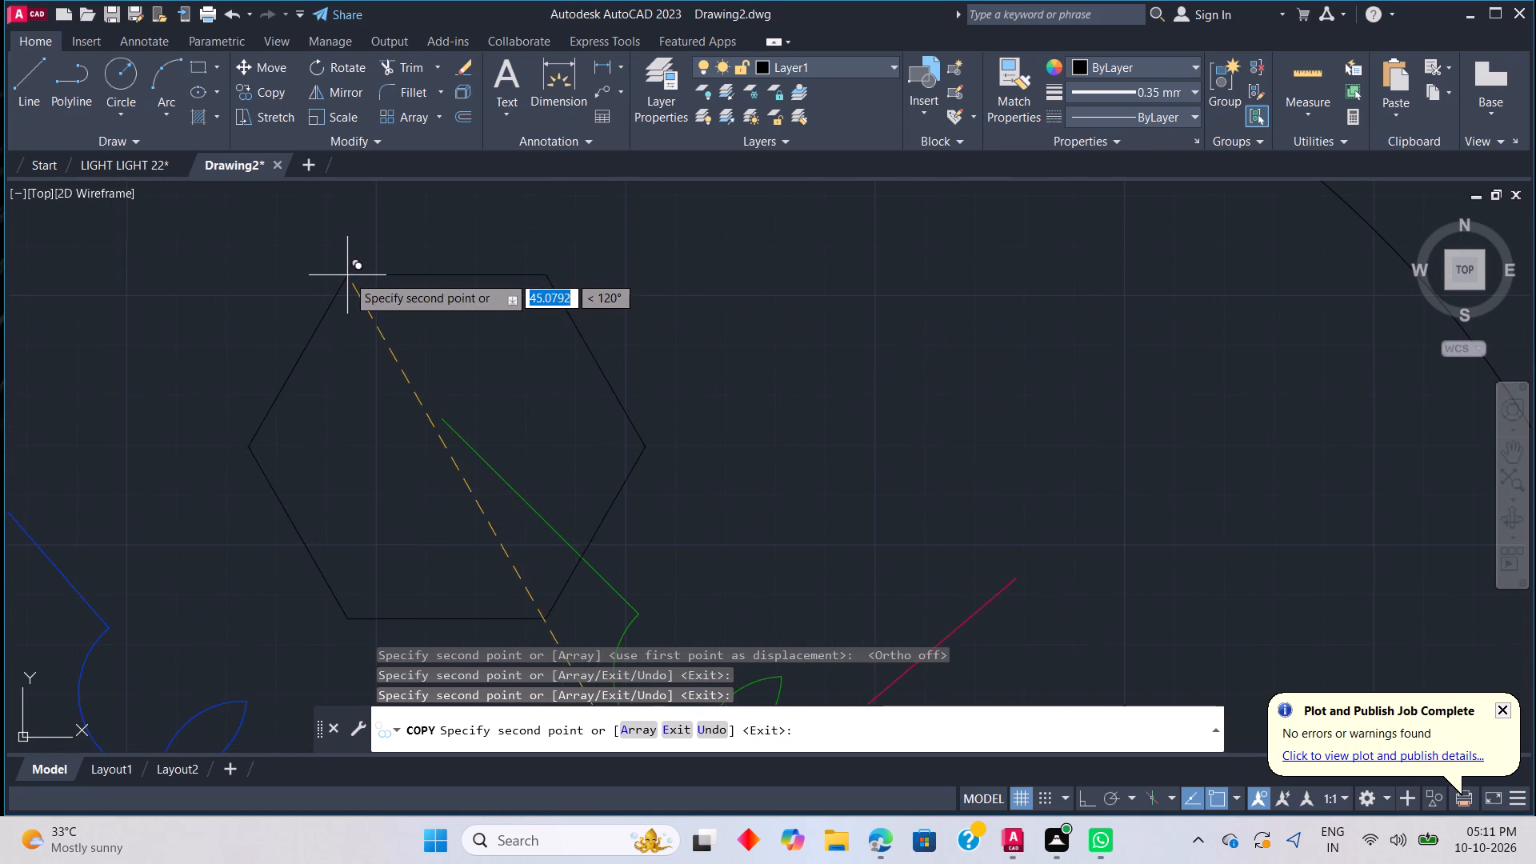
scroll(347, 275, "down", 3)
middle_click_drag(372, 270, 482, 393)
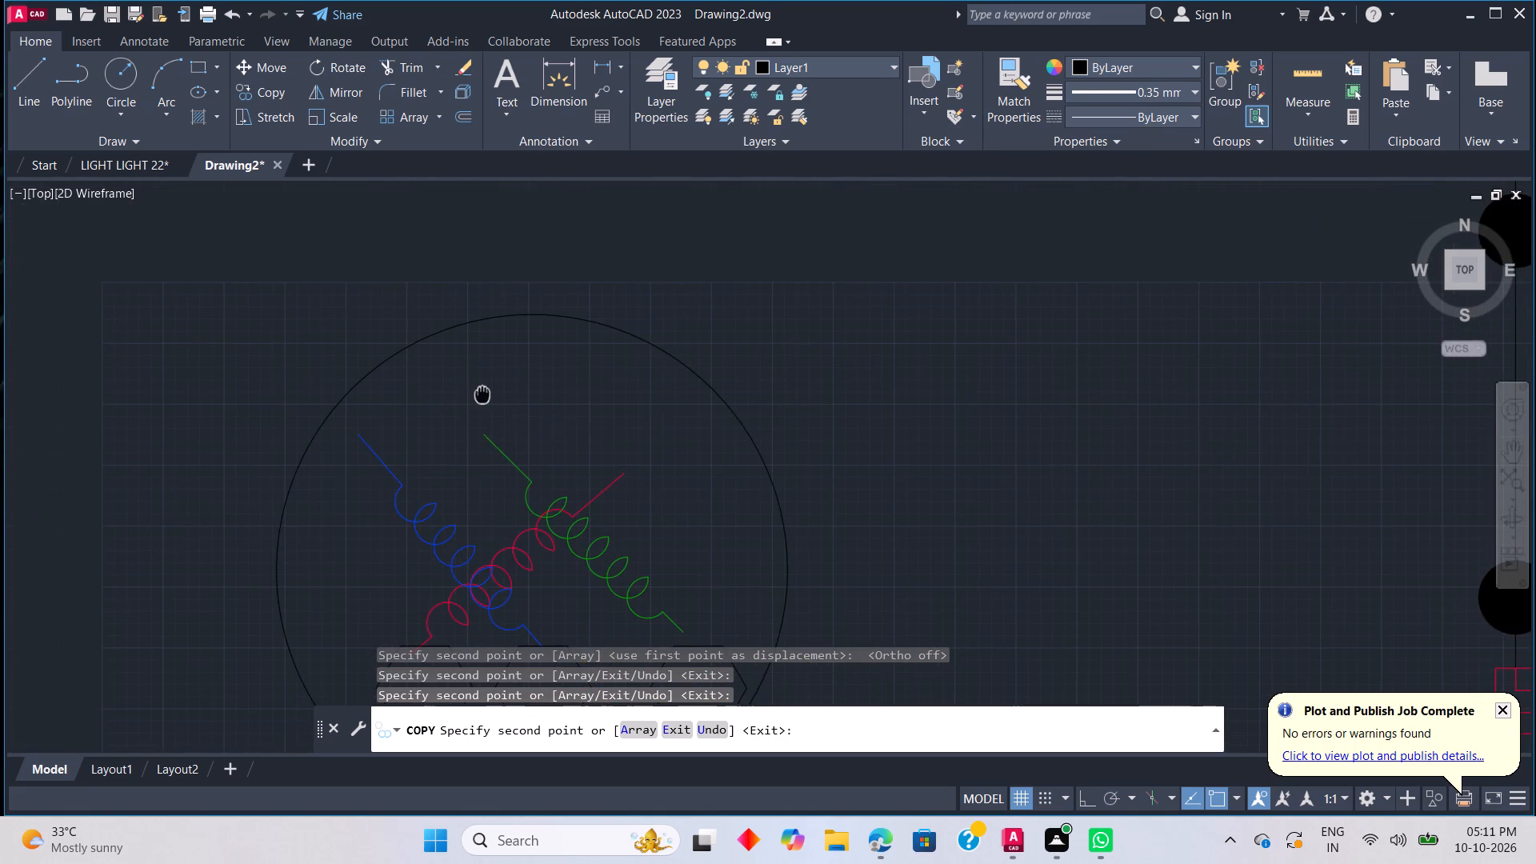
scroll(390, 409, "up", 3)
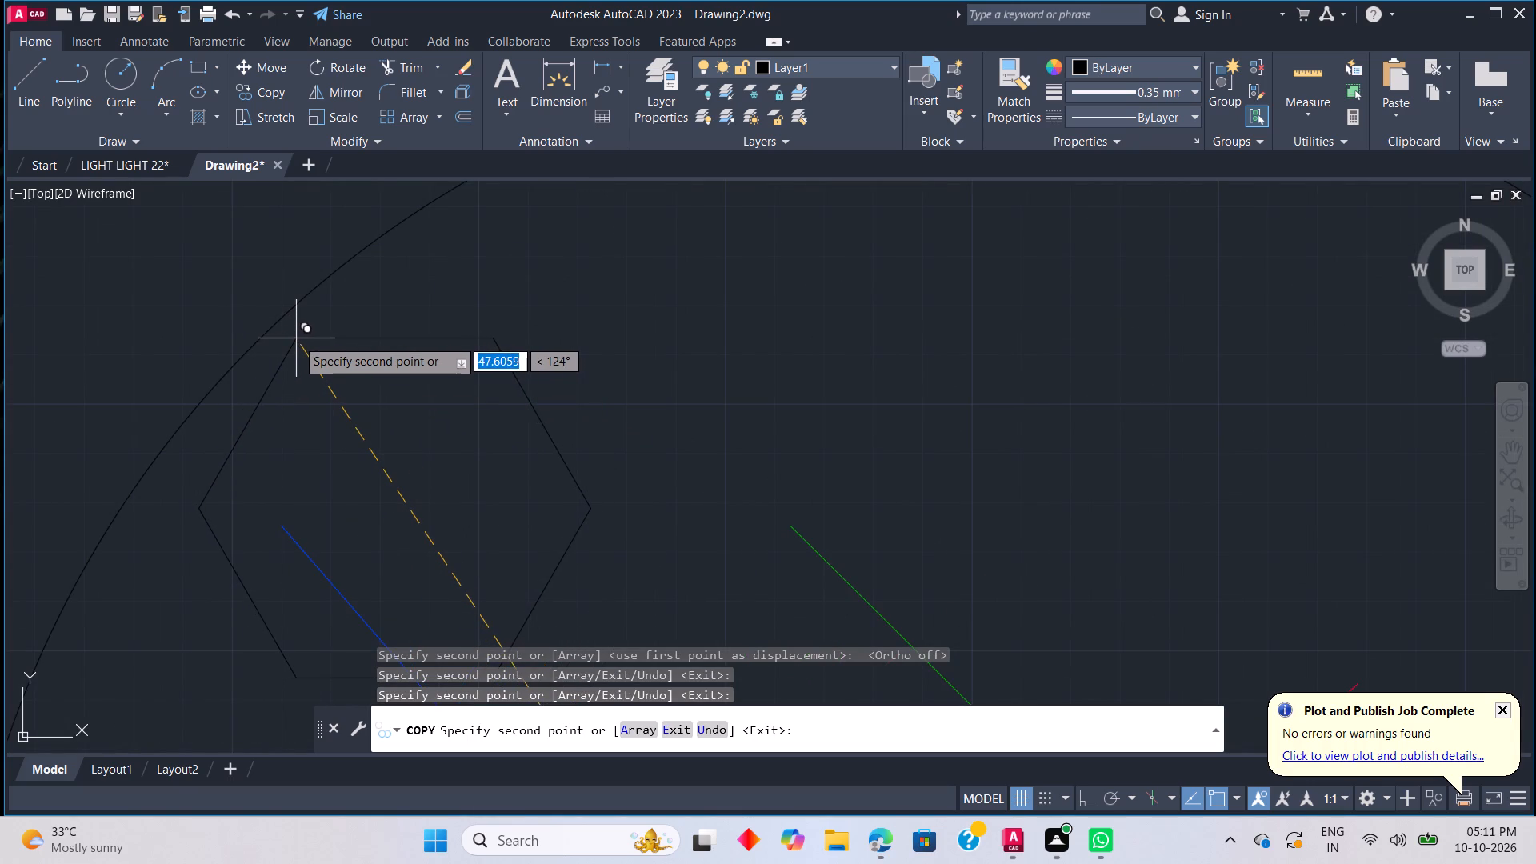
left_click(298, 323)
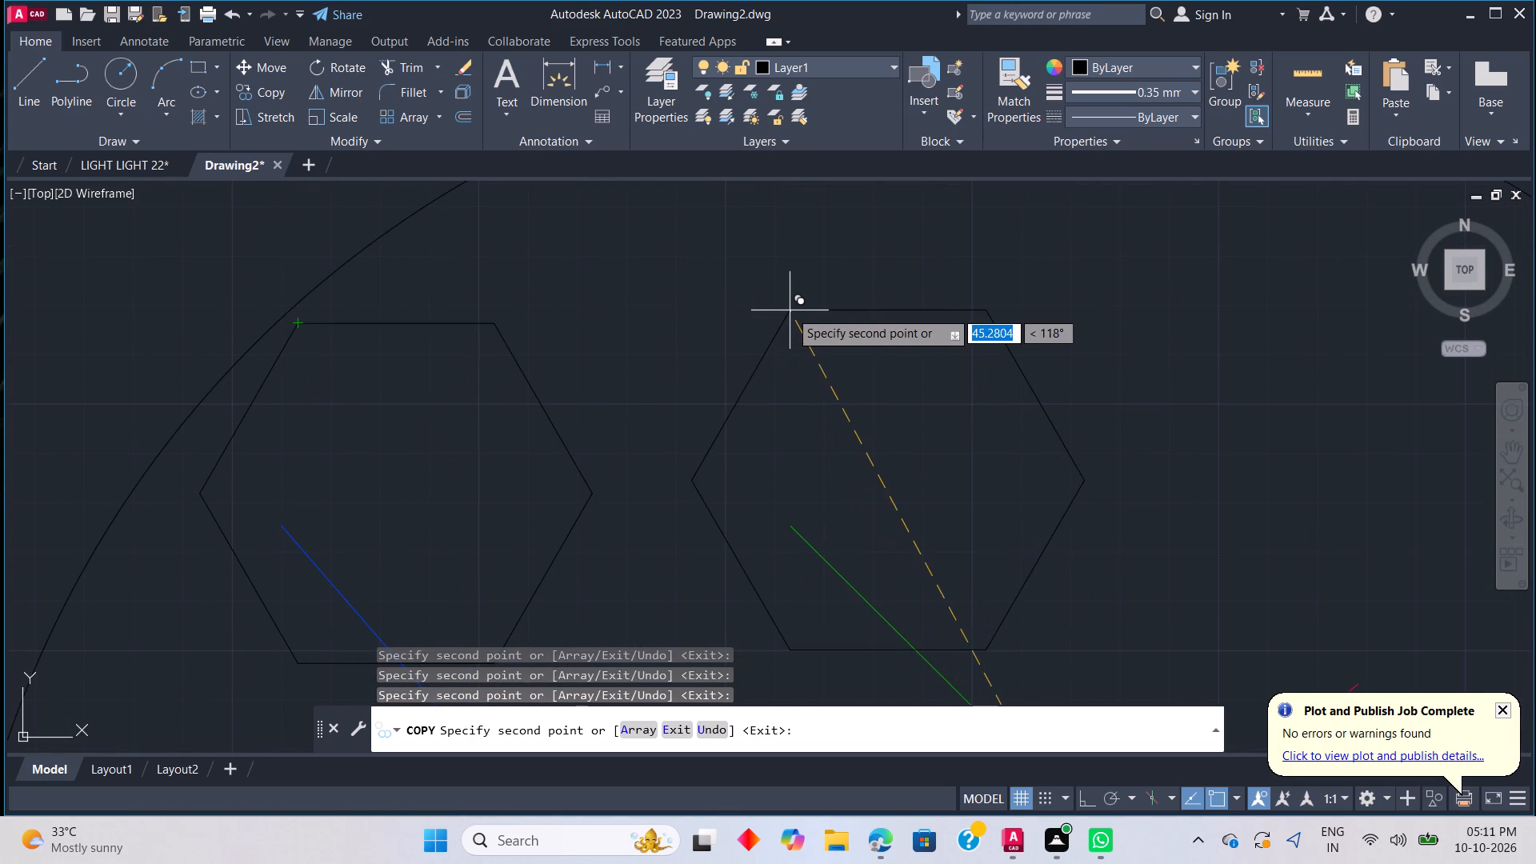
left_click(777, 314)
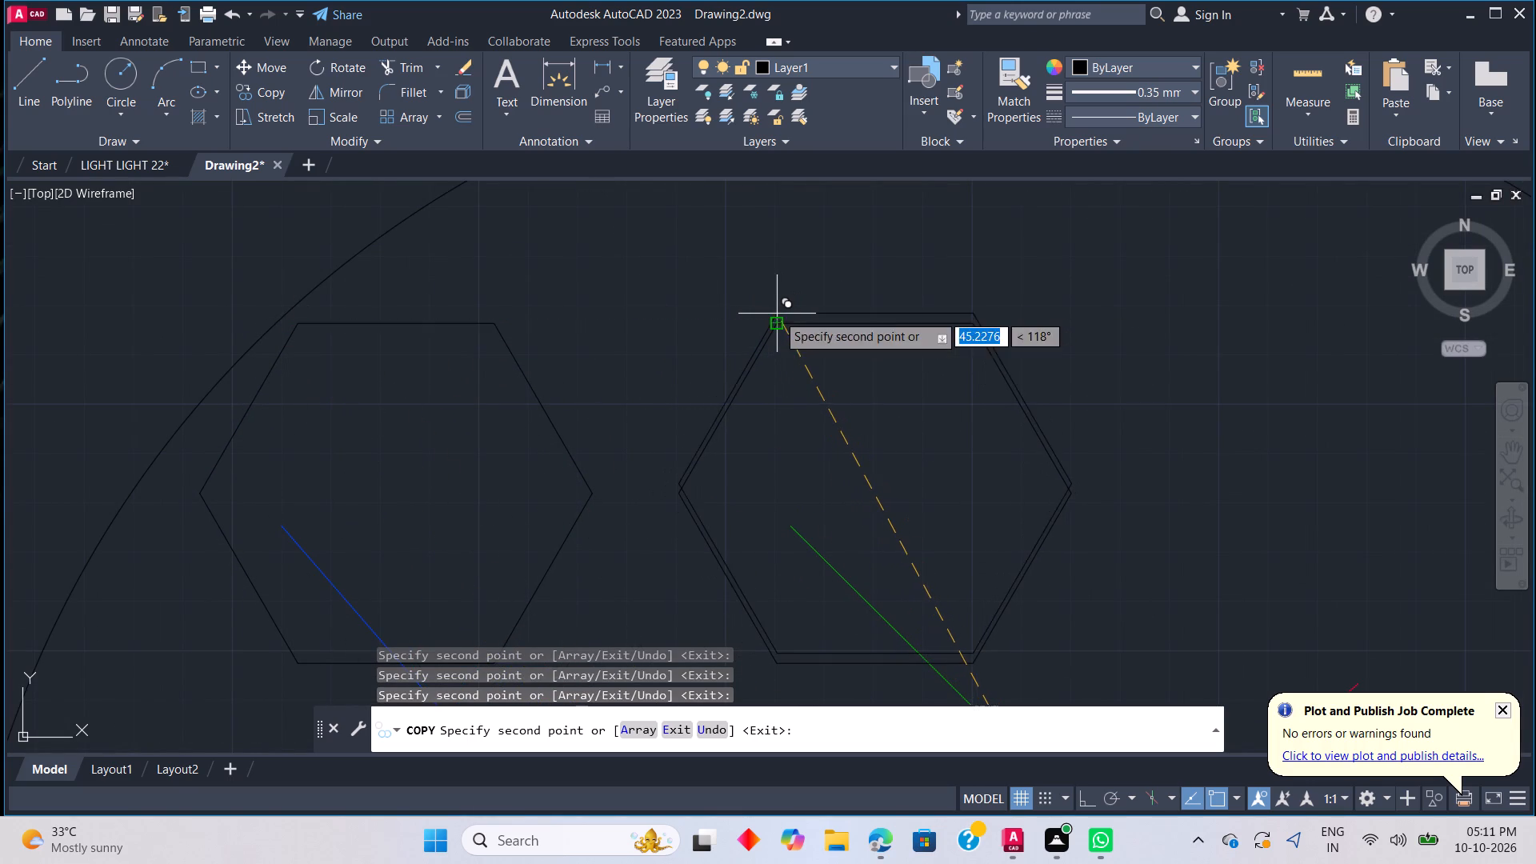
scroll(1054, 318, "down", 3)
scroll(1079, 321, "up", 2)
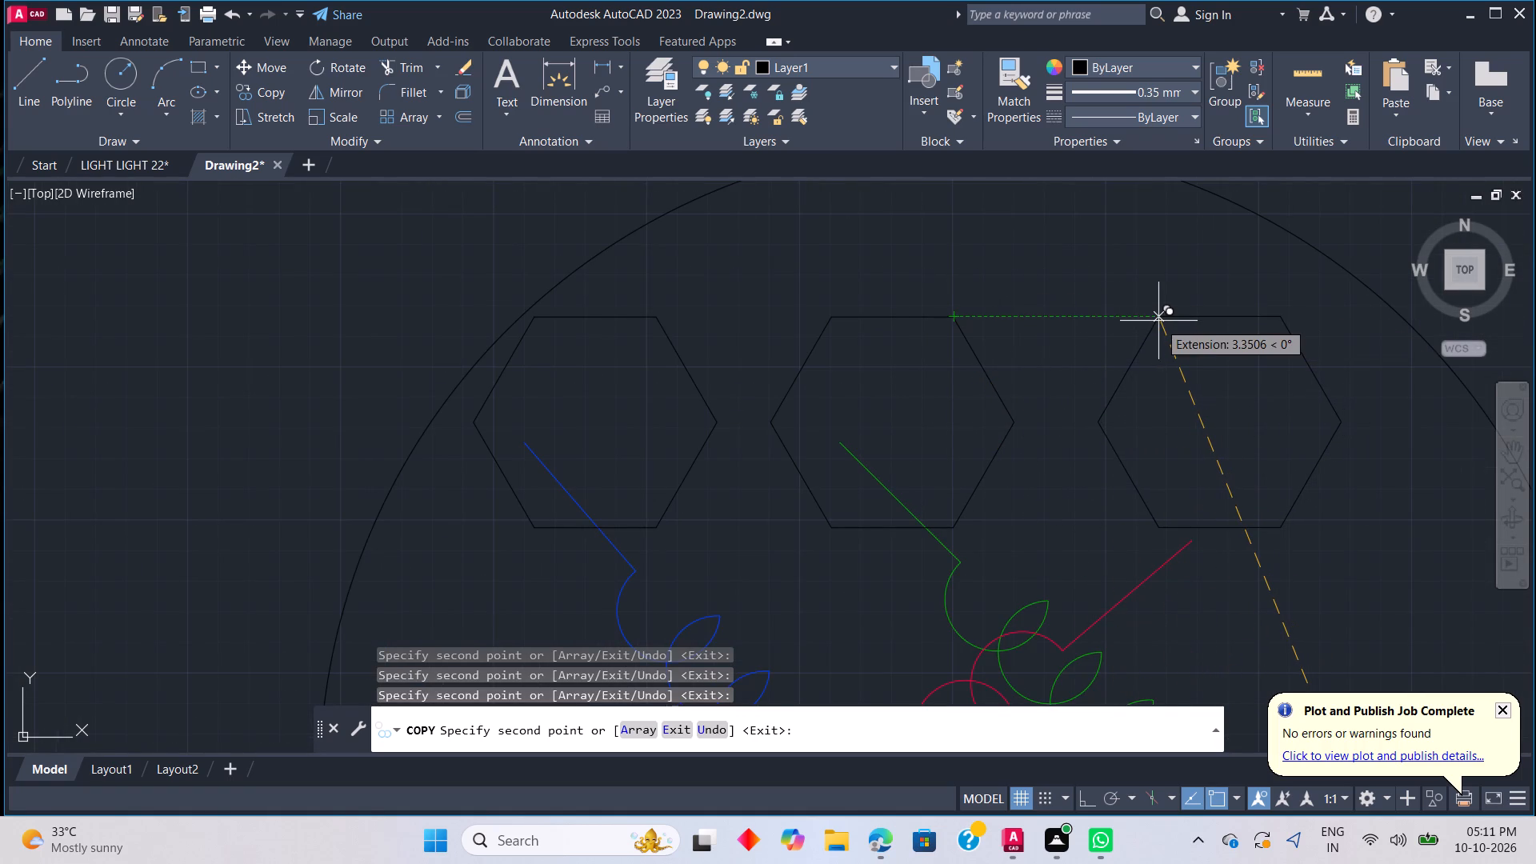
left_click(1158, 320)
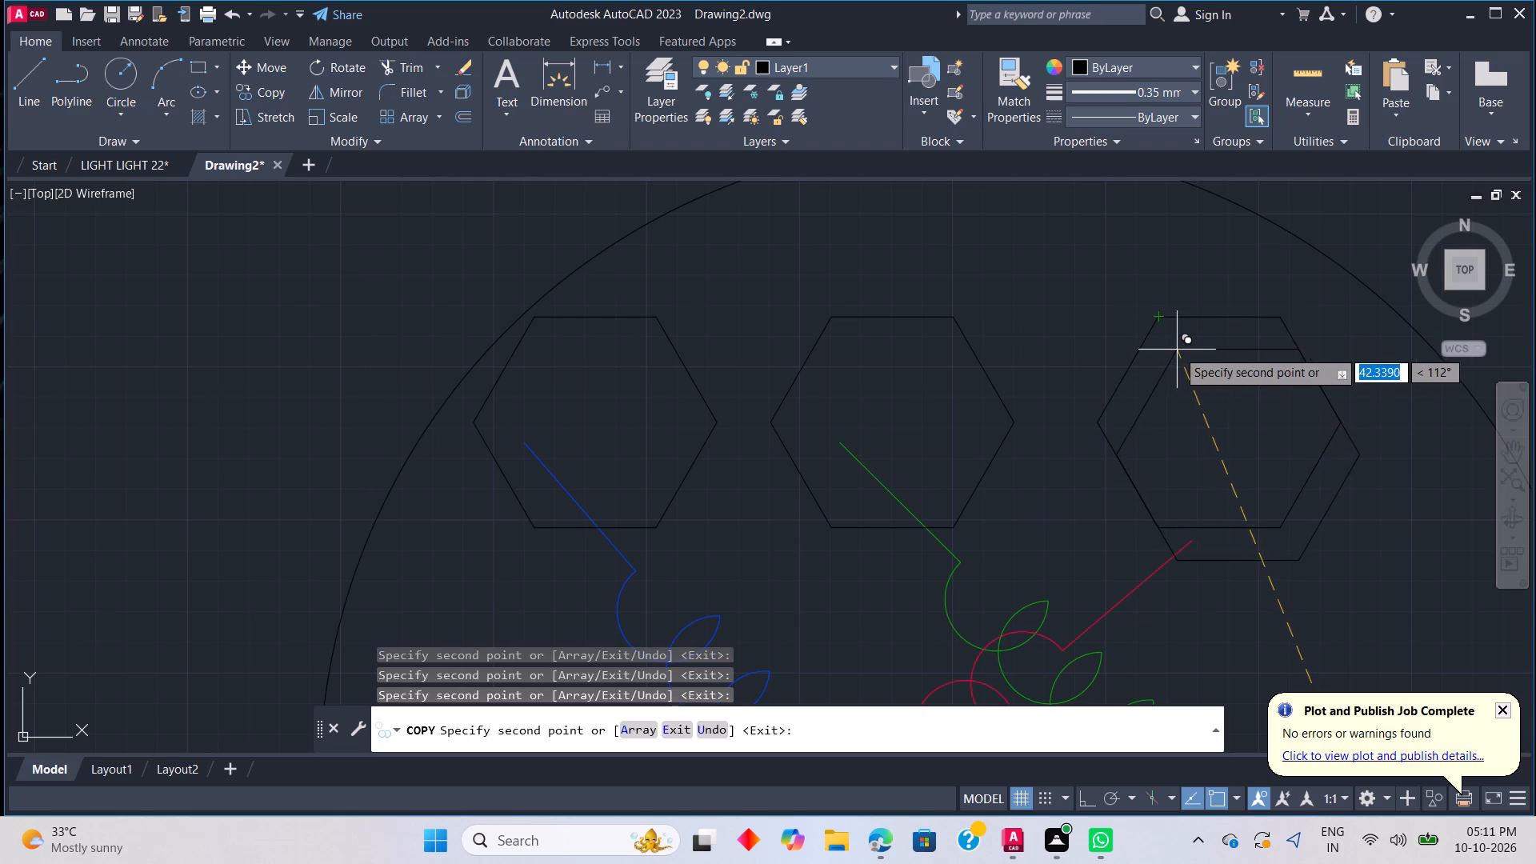
key("Escape")
Extend the red coil's upper lead to meet the bottom edge of its hexagon.
key("e")
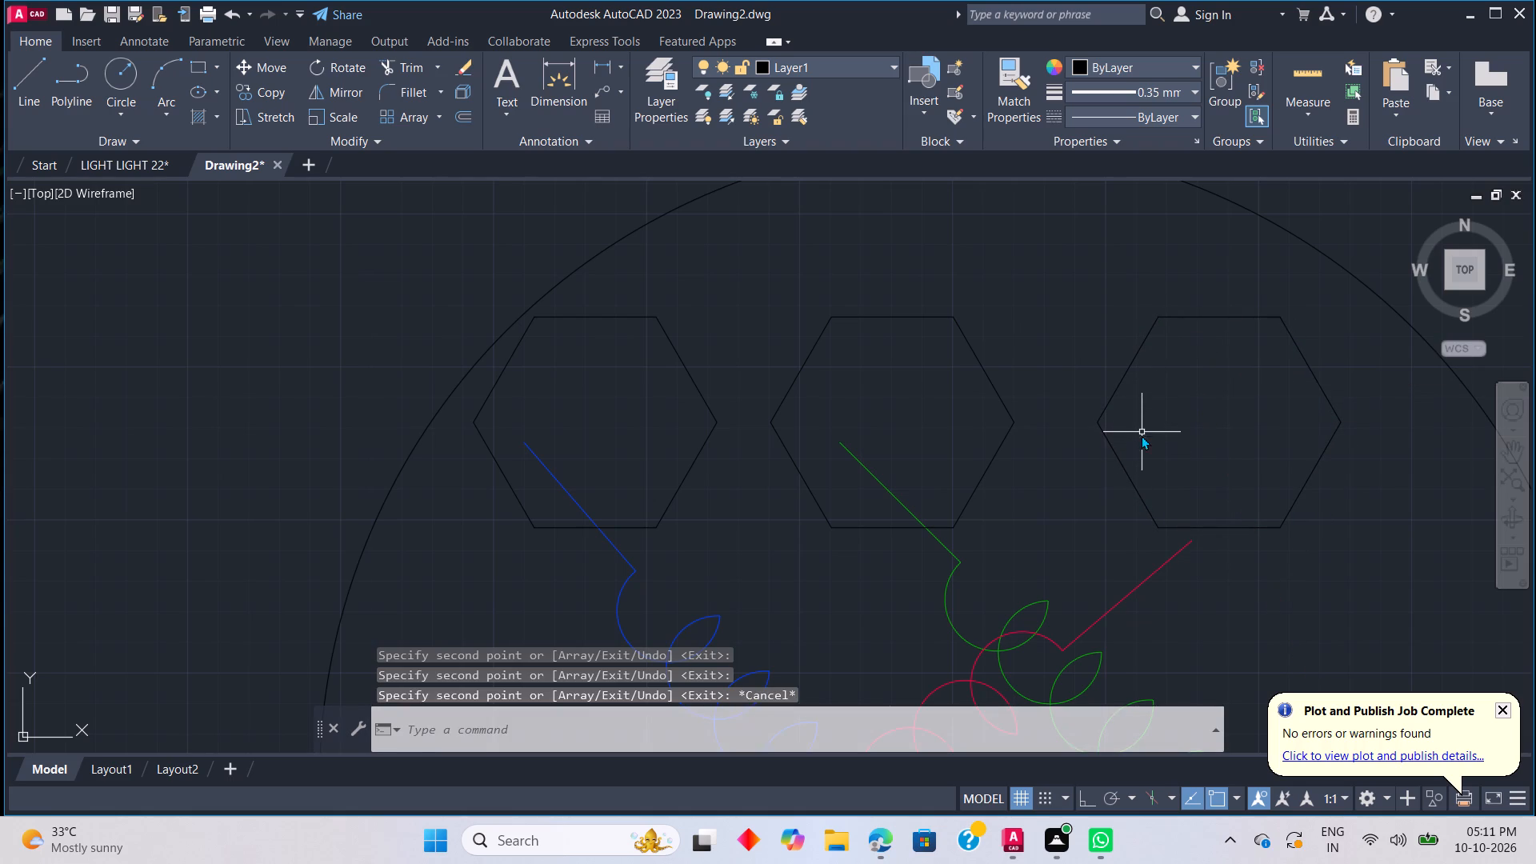
key("x")
key("space")
left_click(1183, 546)
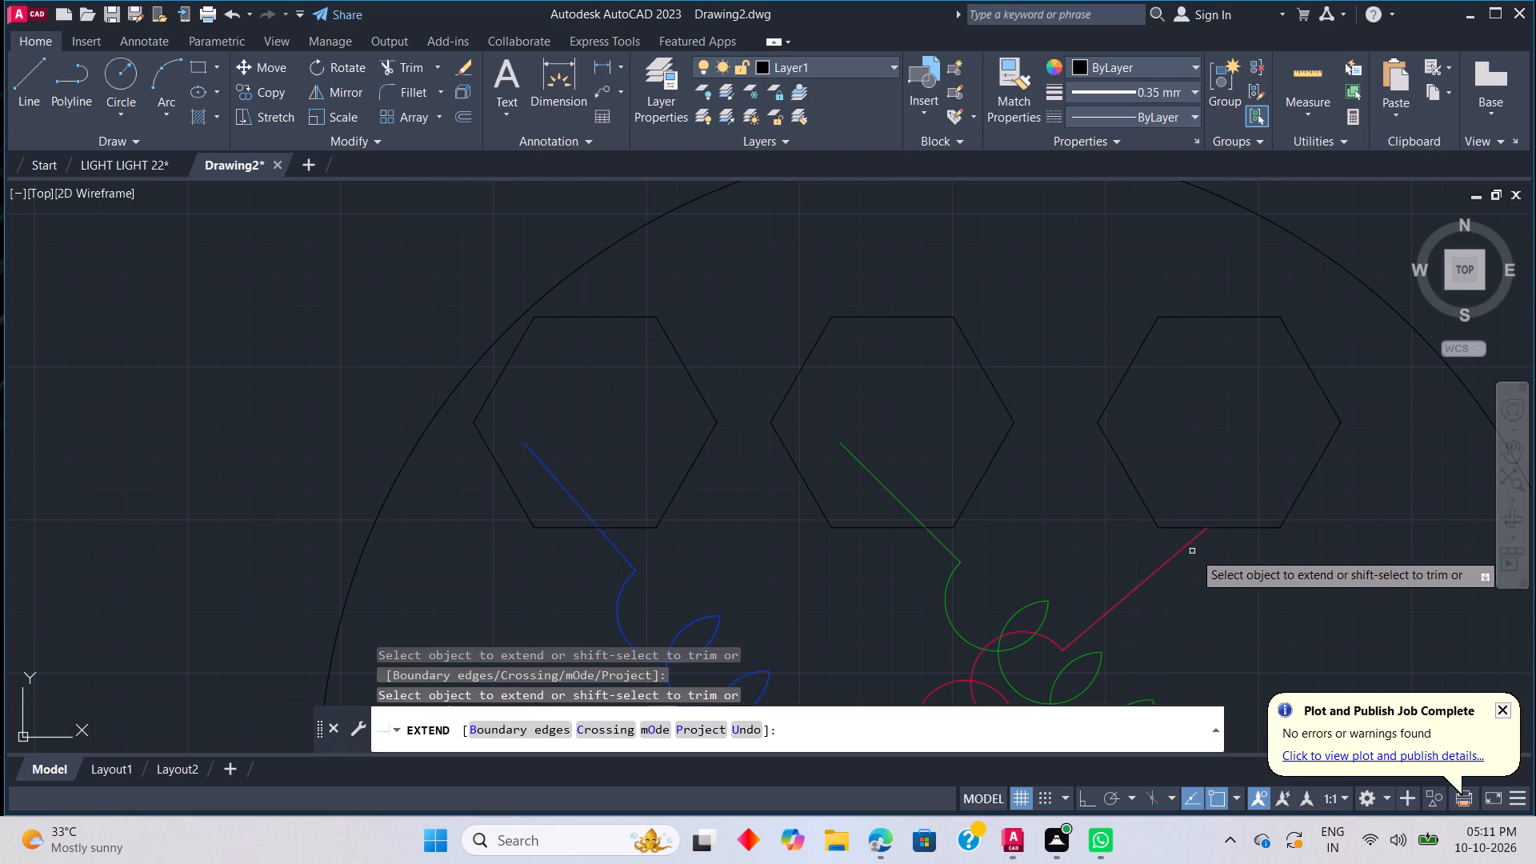
key("Escape")
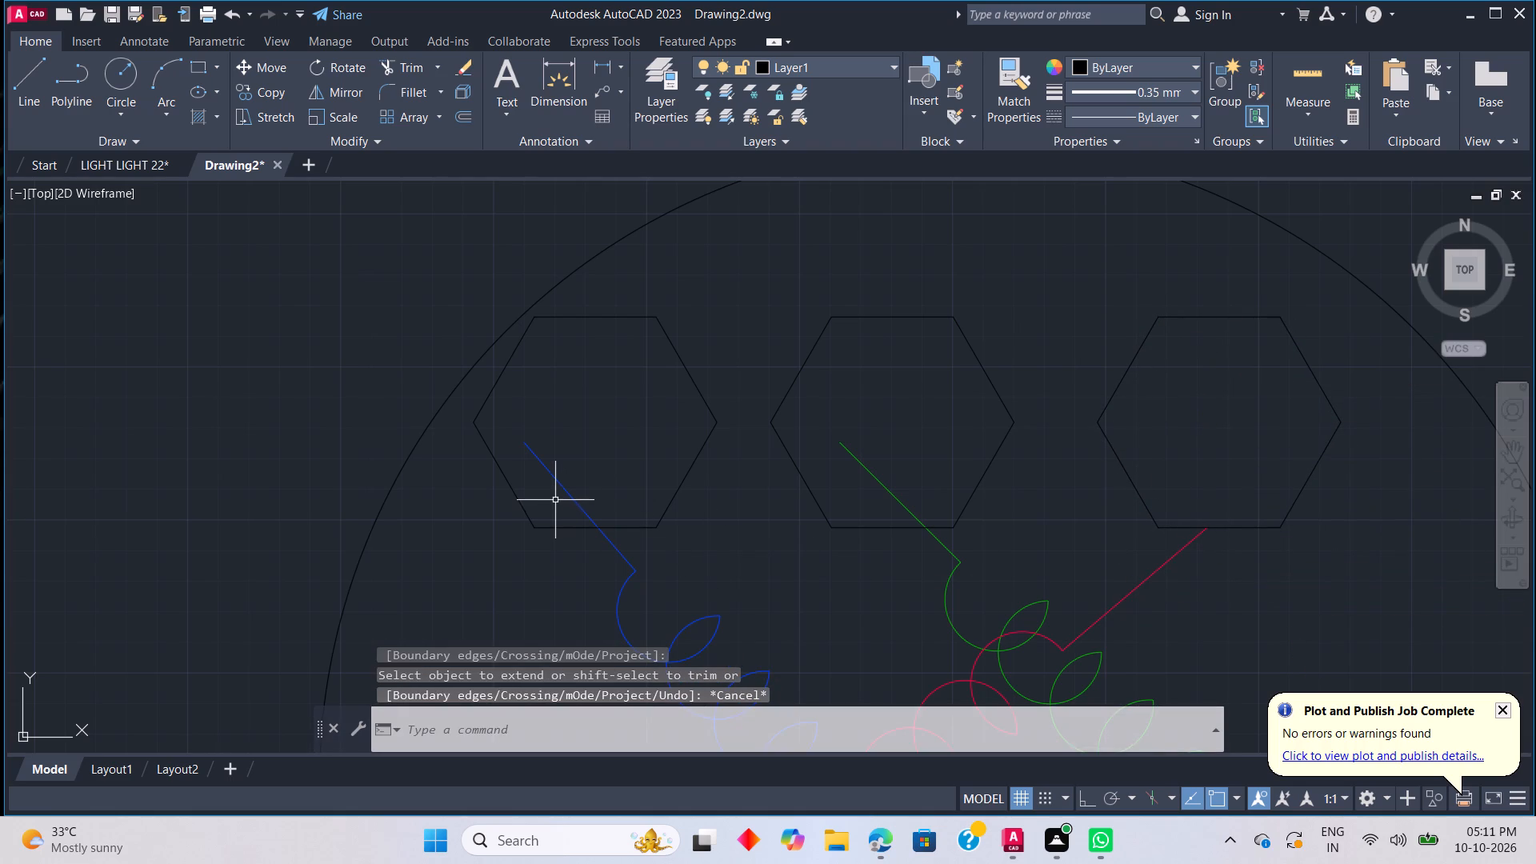
Trim the upper leads of the blue and green coils back to the bottom edges of their hexagons, using Extend's trim mode.
key("e")
key("x")
key("space")
key("space")
key("space")
key("space")
key("space")
key("space")
key("space")
key("space")
key("space")
key("space")
key("space")
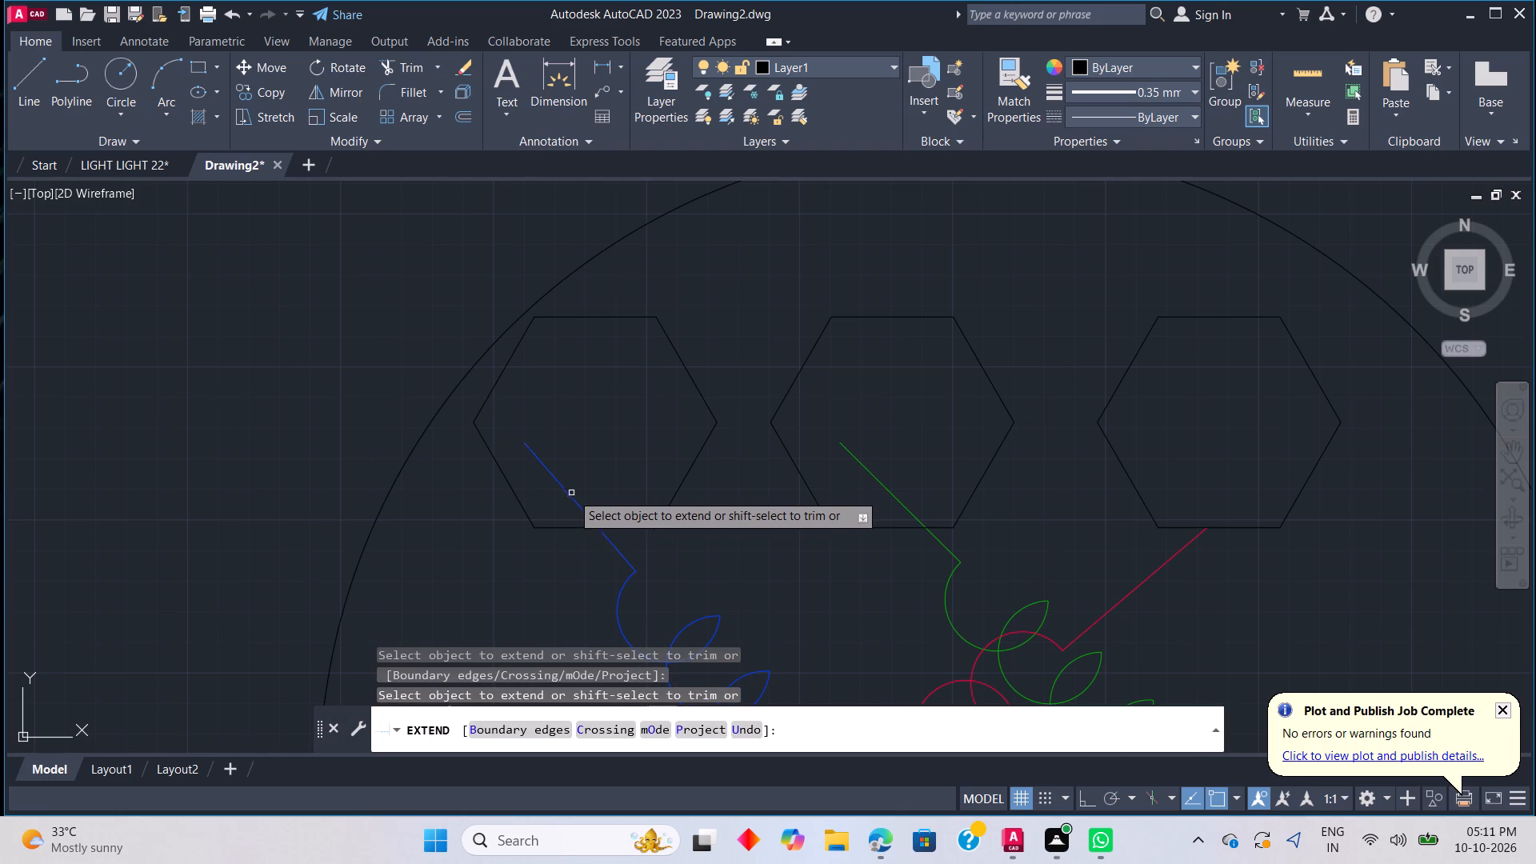
left_click(569, 497, "shift")
left_click(870, 469, "shift")
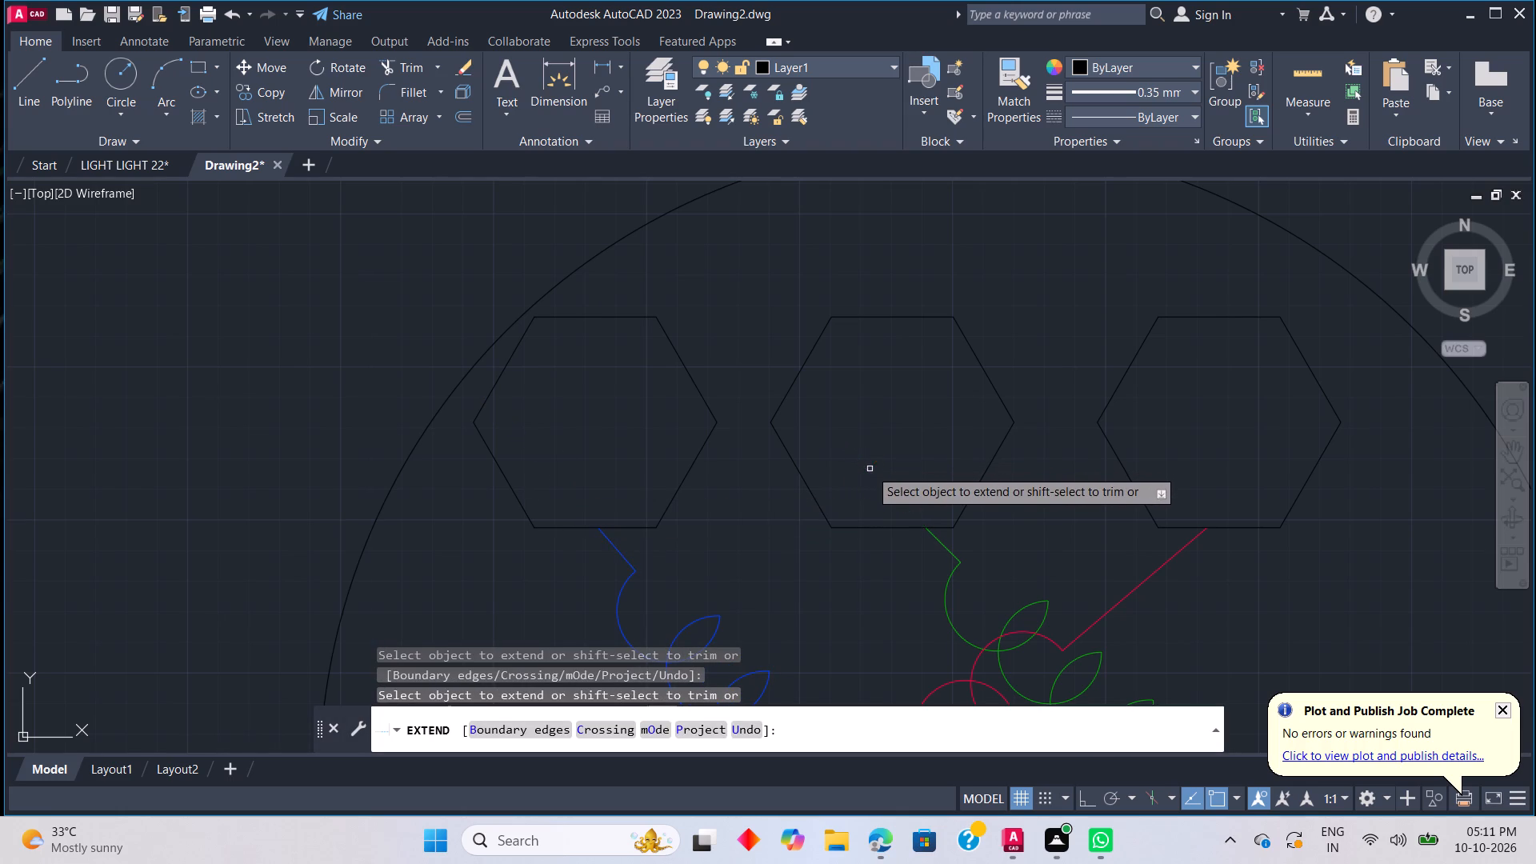
Trim the lower leads of the red and blue coils to their hexagons' top edges and extend the green coil's lower lead to its hexagon.
scroll(951, 542, "down", 4)
scroll(990, 615, "up", 4)
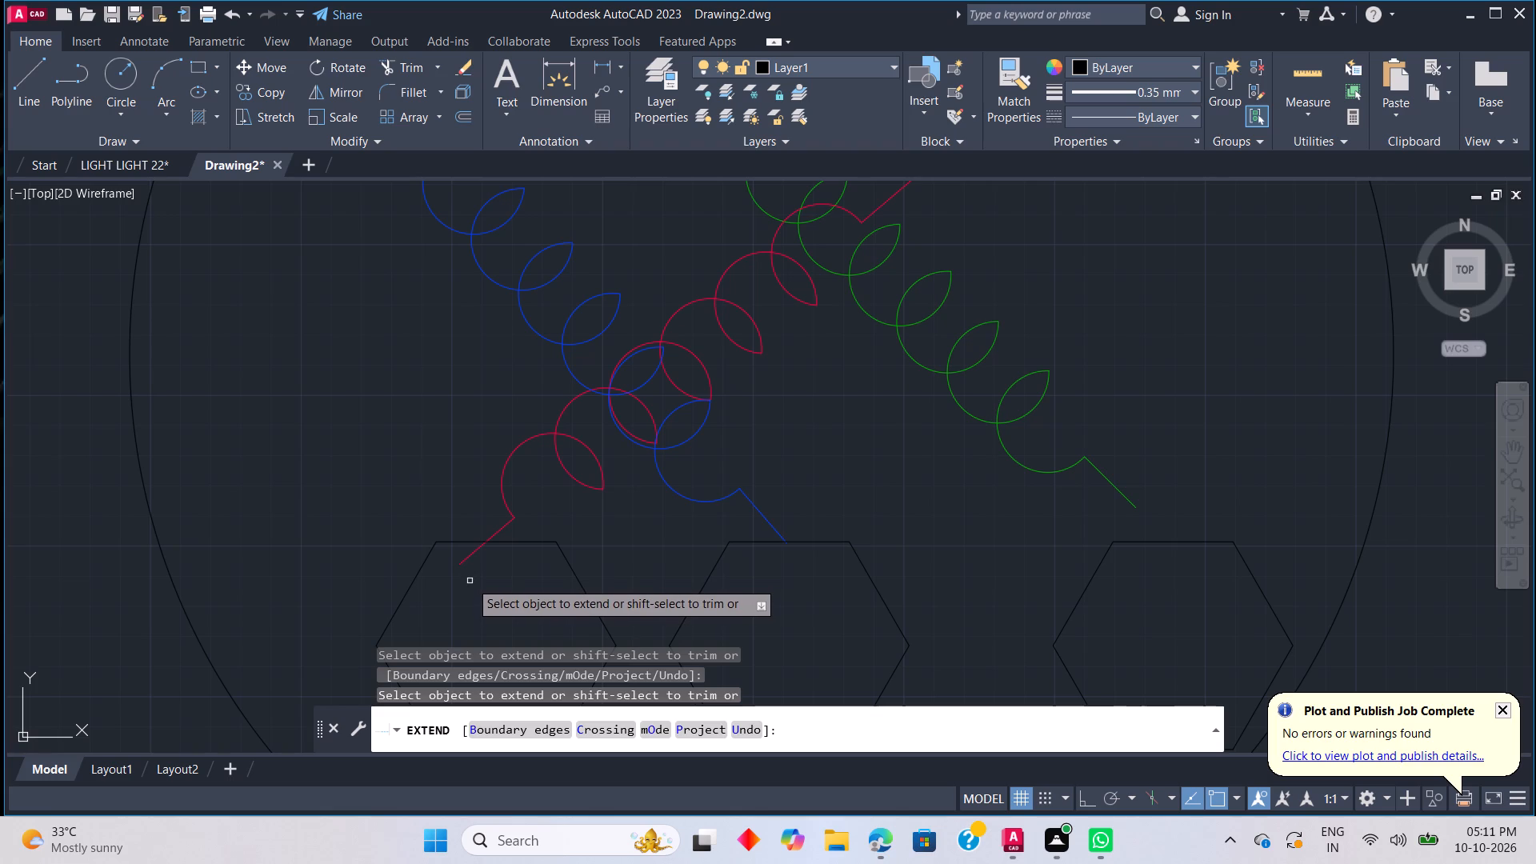
left_click(467, 557, "shift")
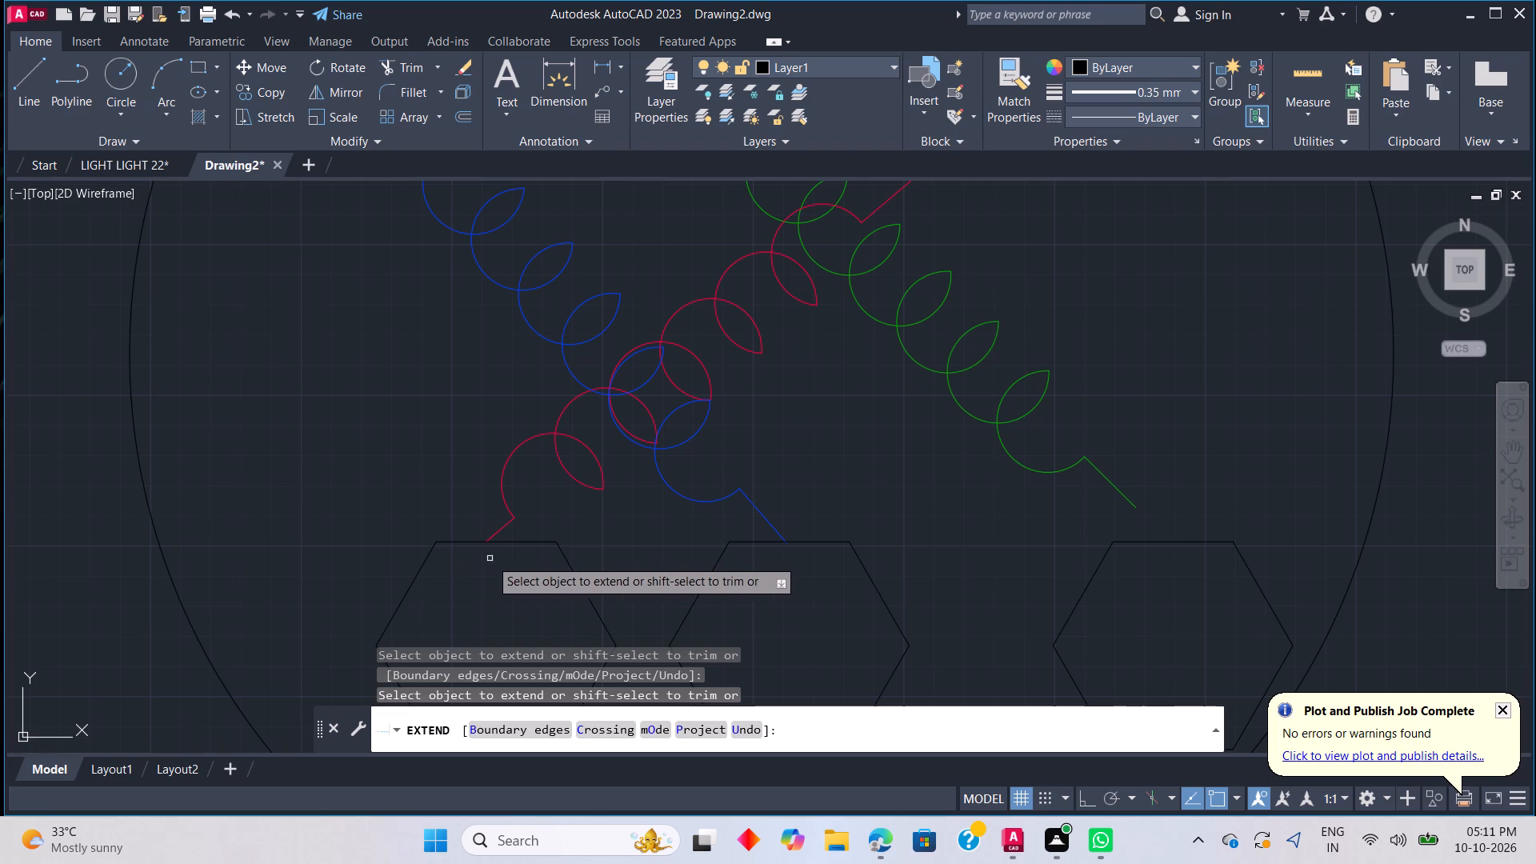
scroll(682, 523, "up", 3)
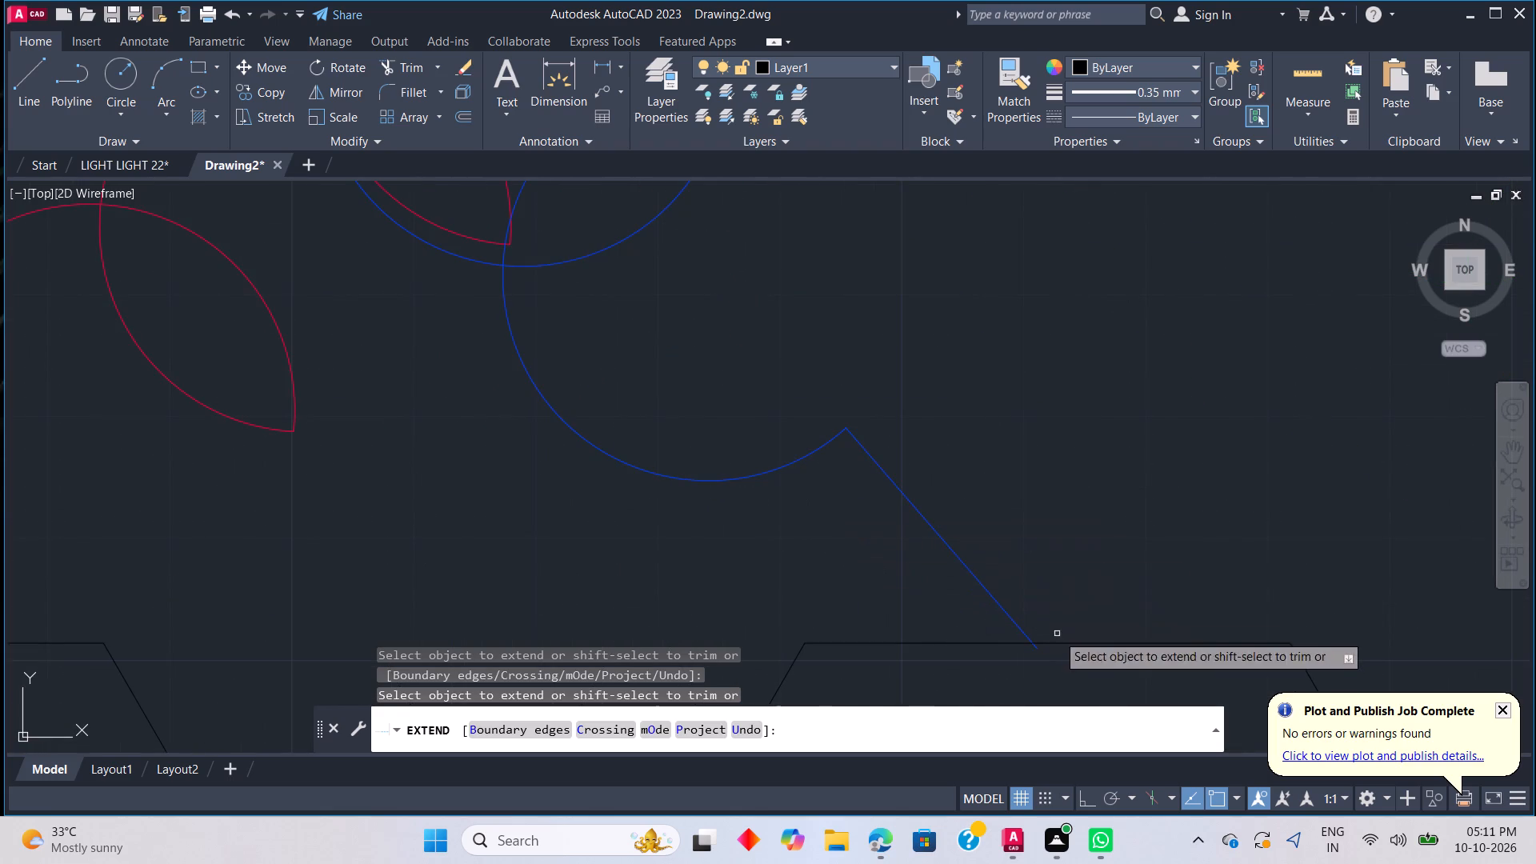
scroll(1046, 646, "up", 1)
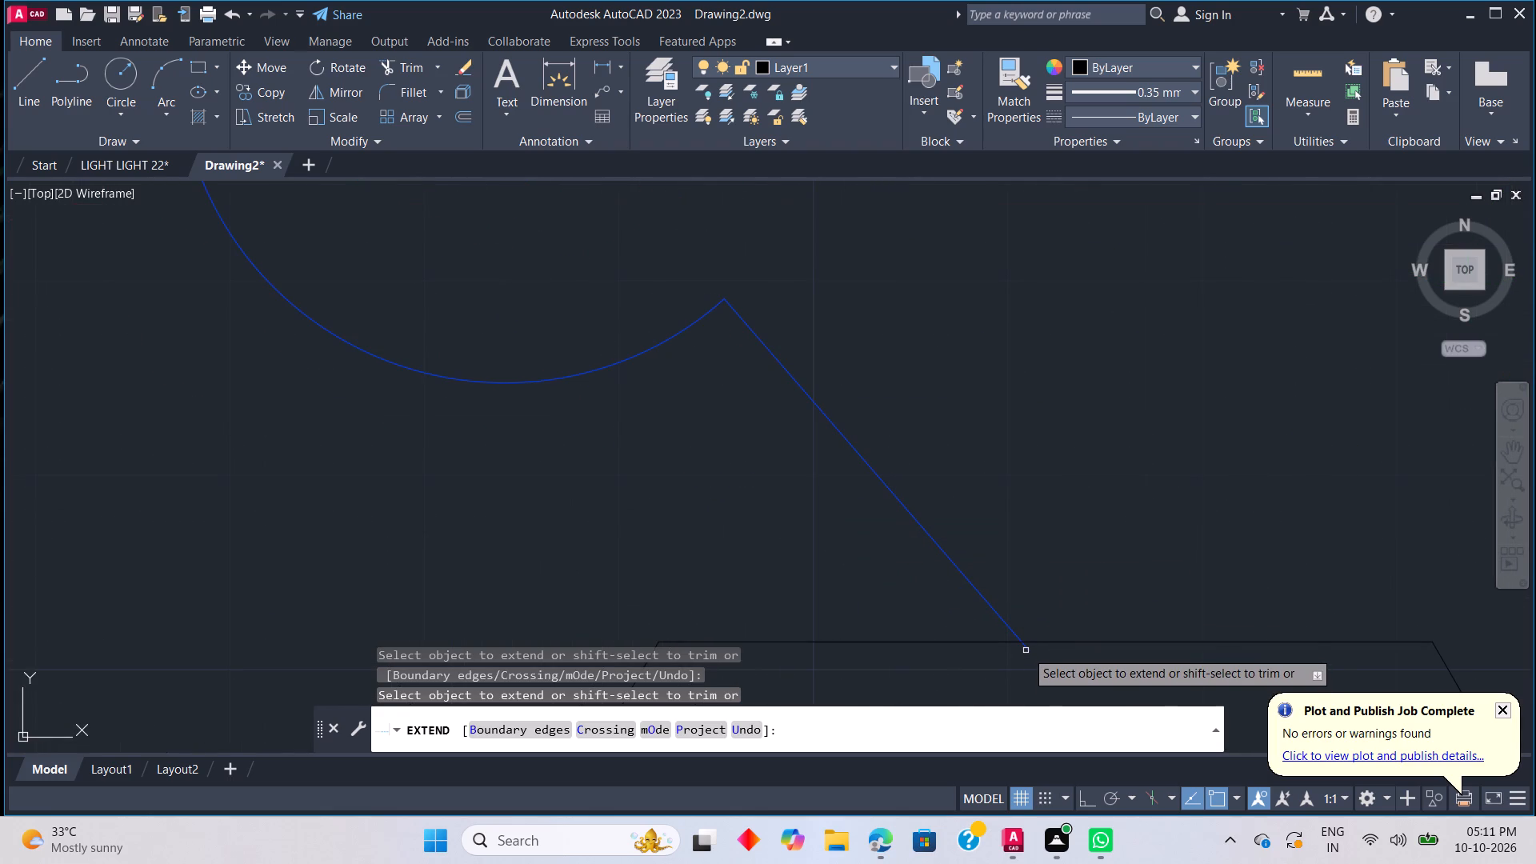
left_click(1026, 650, "shift")
scroll(1083, 563, "down", 4, "shift")
scroll(1385, 542, "up", 3)
scroll(1366, 551, "down", 4)
left_click(1382, 534)
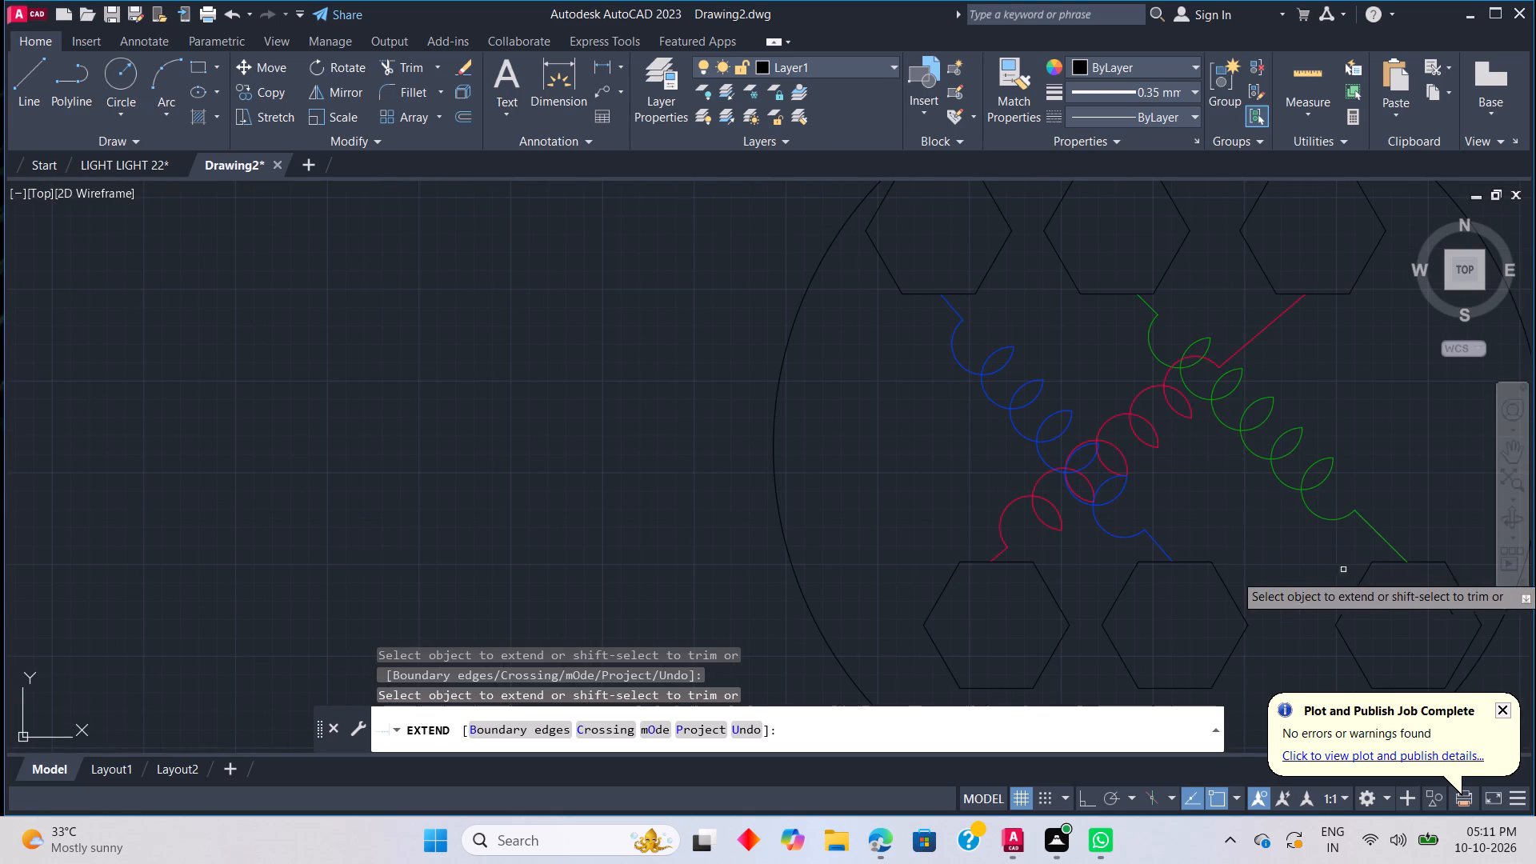
key("Escape")
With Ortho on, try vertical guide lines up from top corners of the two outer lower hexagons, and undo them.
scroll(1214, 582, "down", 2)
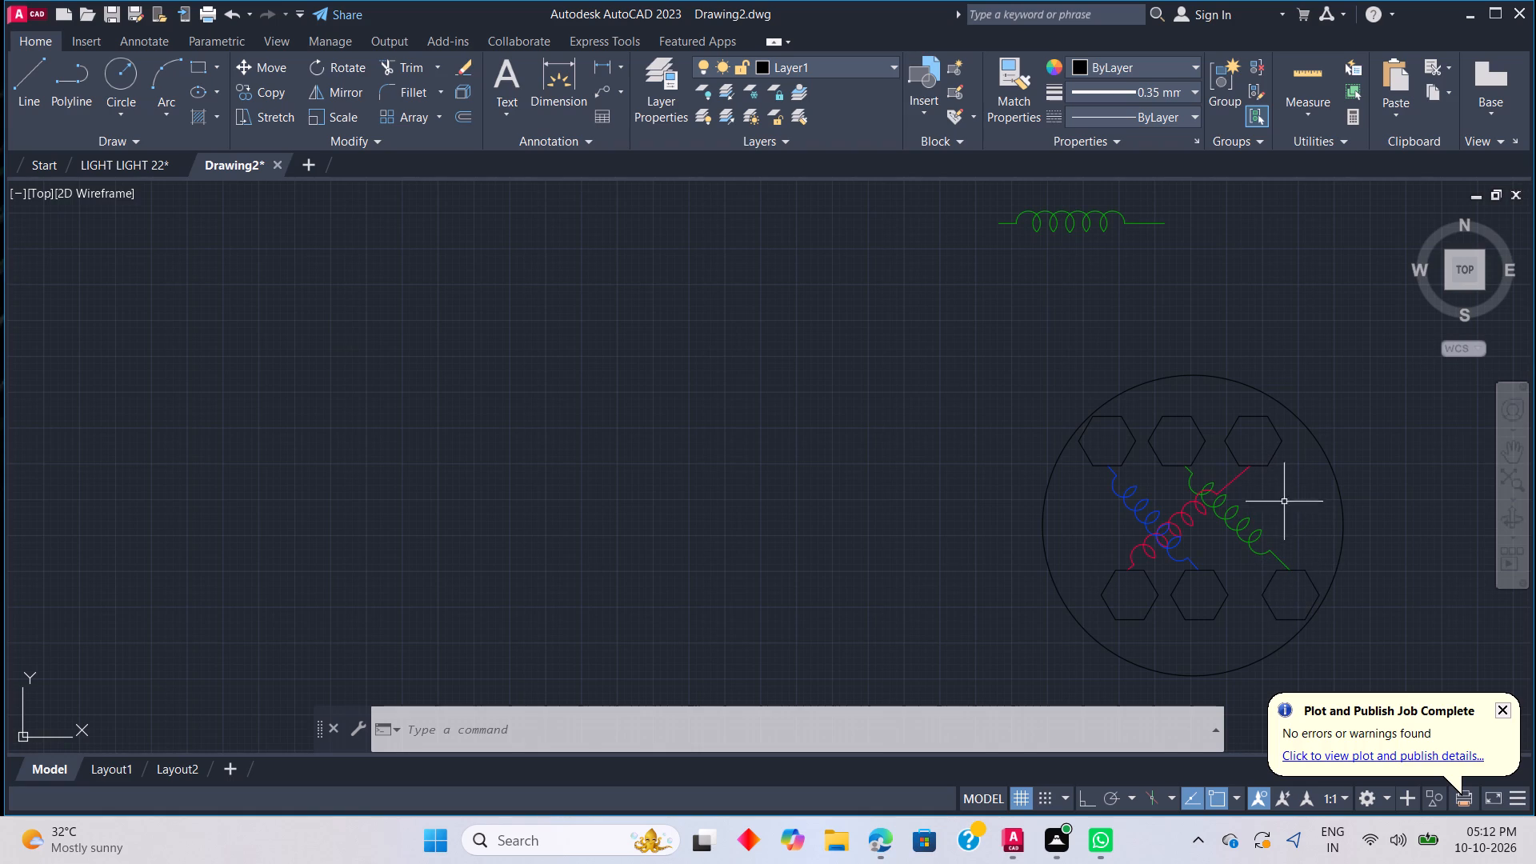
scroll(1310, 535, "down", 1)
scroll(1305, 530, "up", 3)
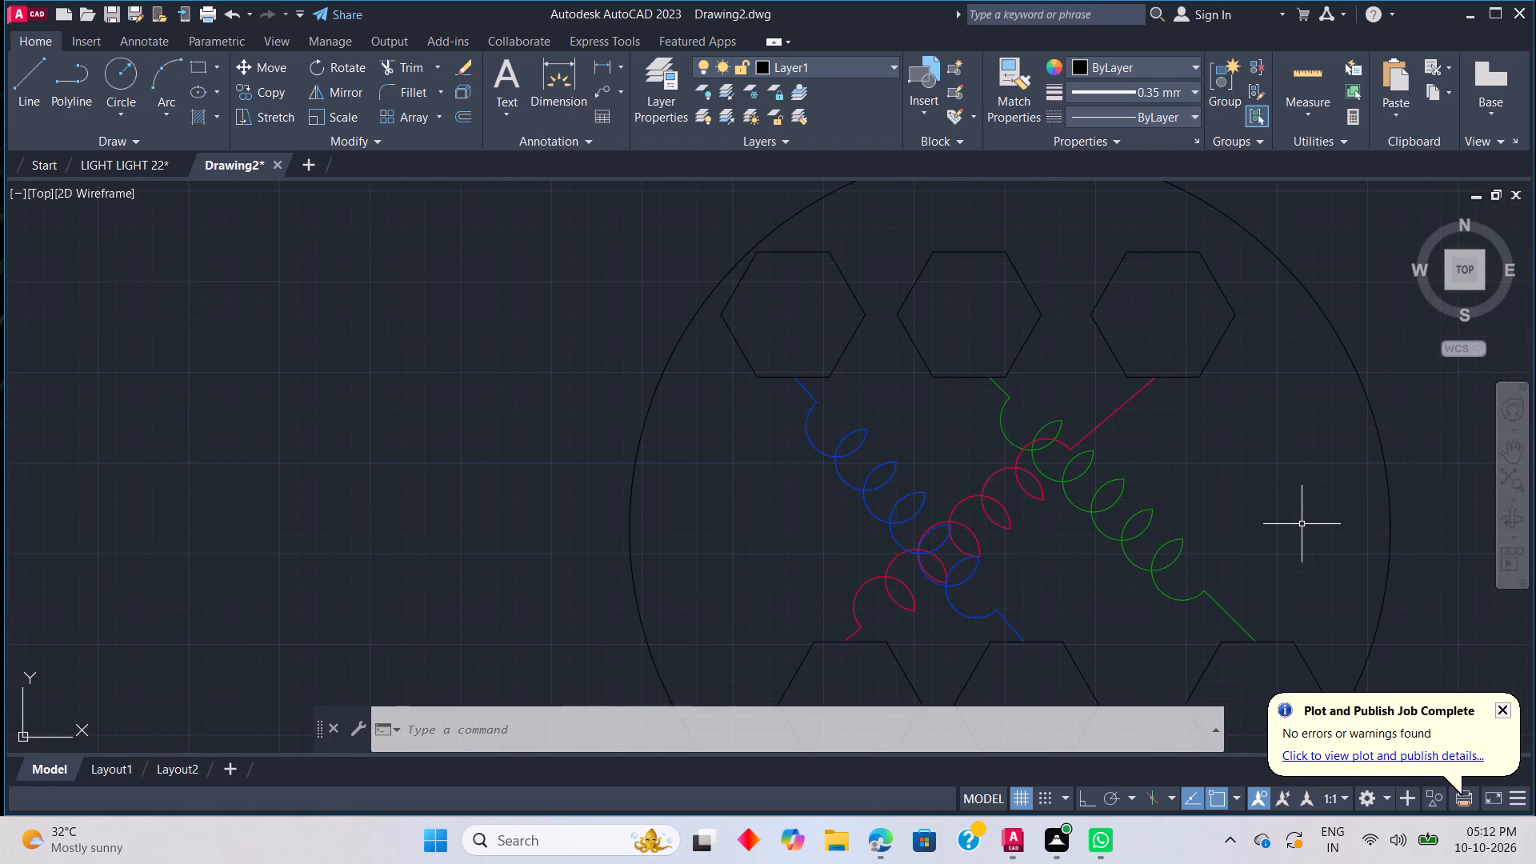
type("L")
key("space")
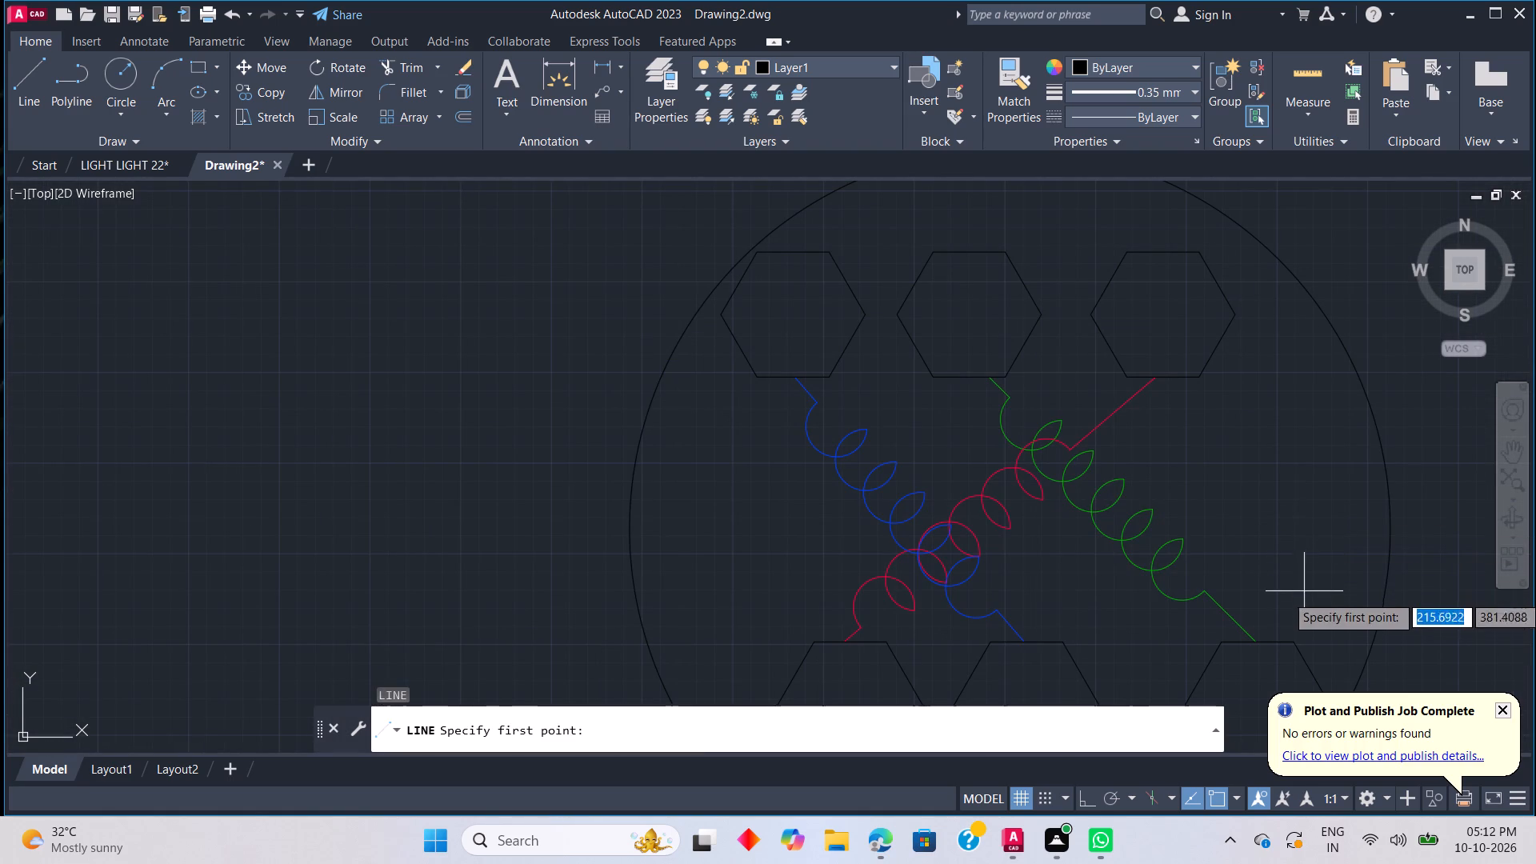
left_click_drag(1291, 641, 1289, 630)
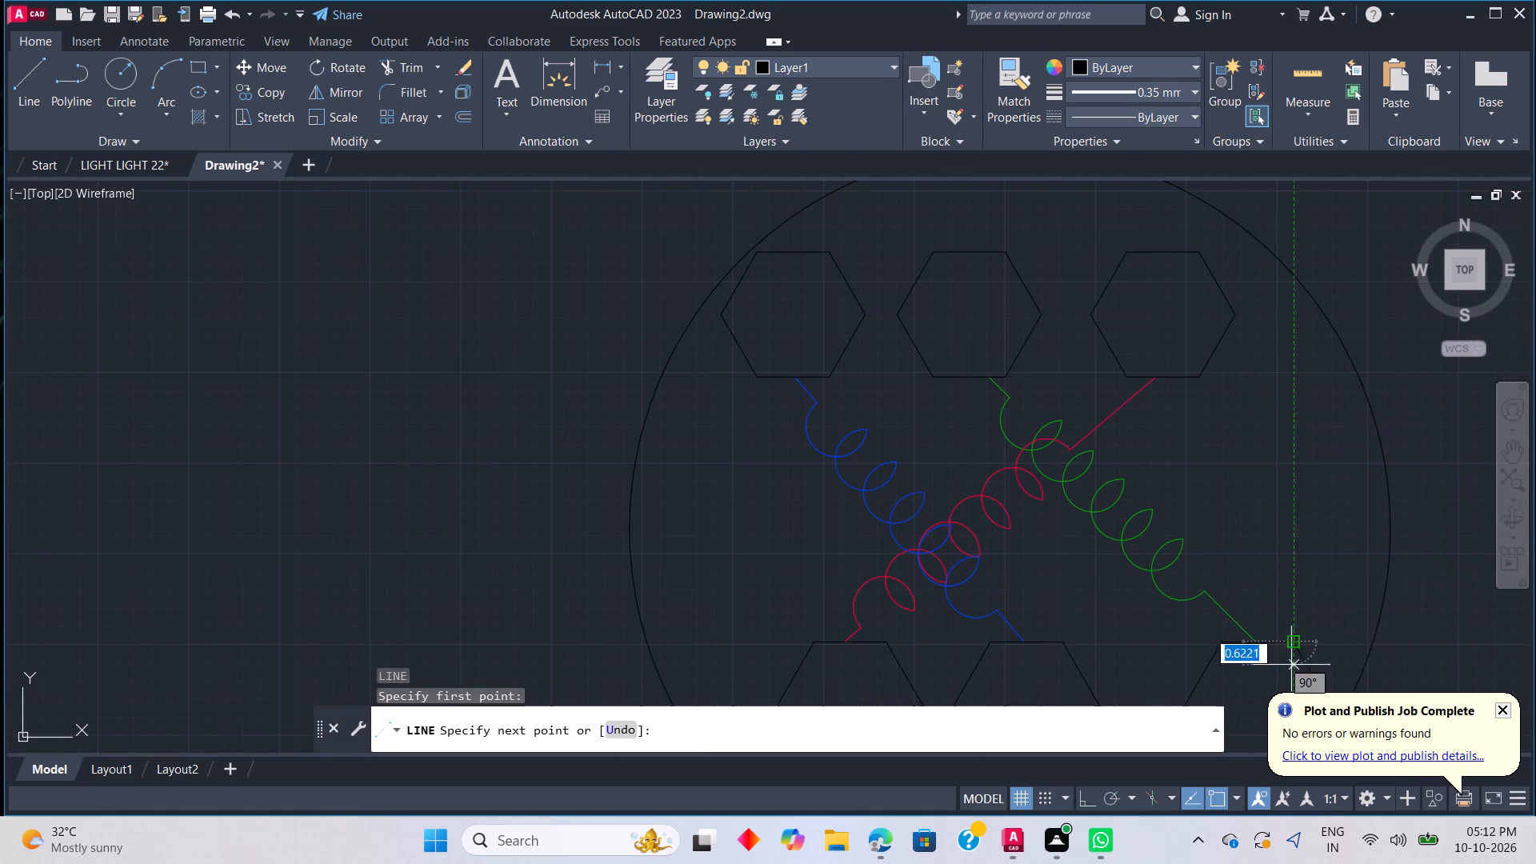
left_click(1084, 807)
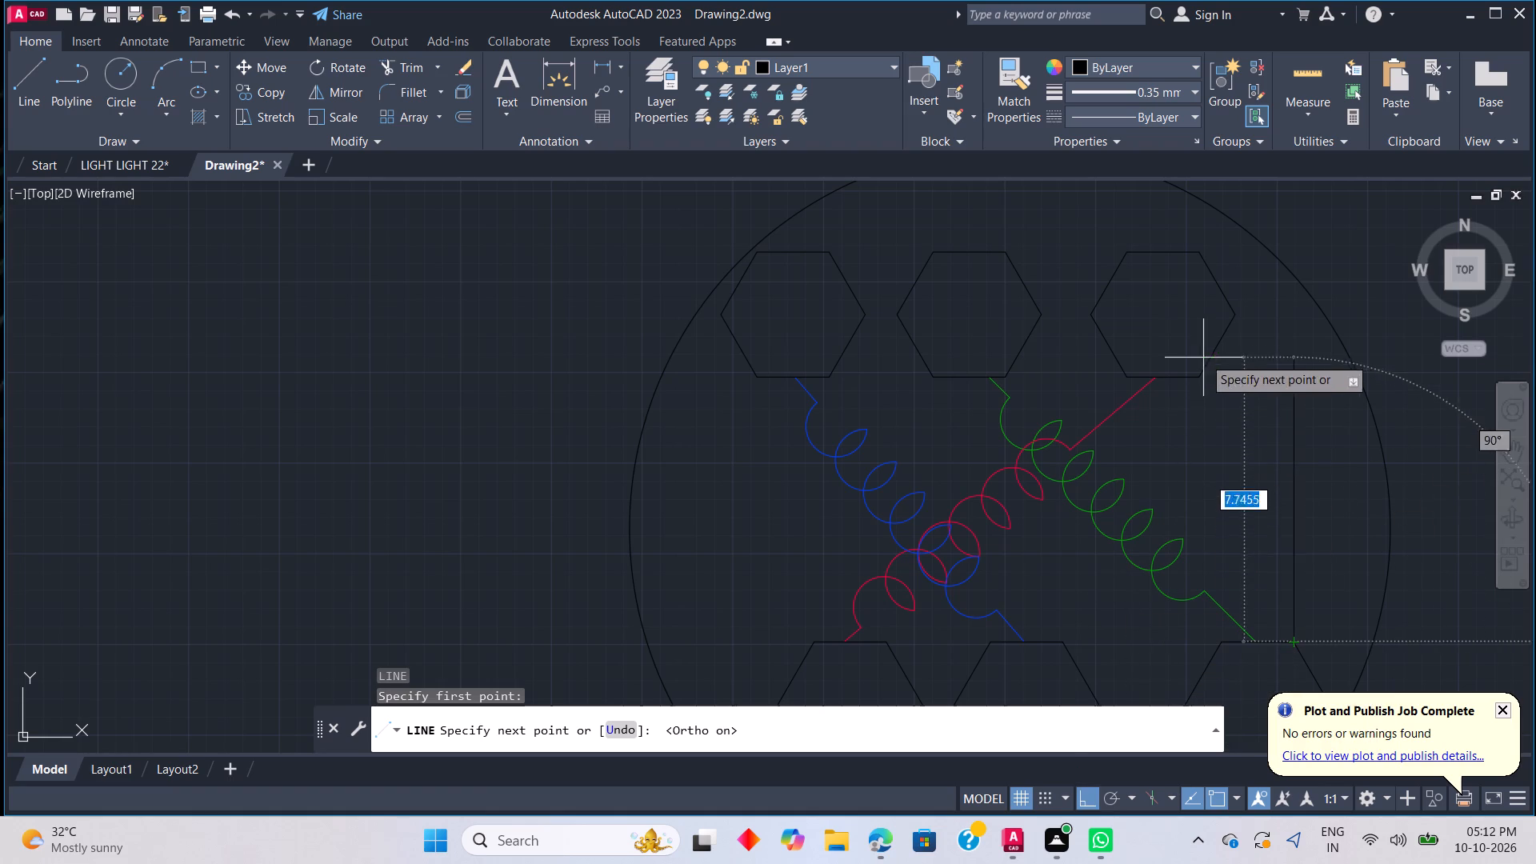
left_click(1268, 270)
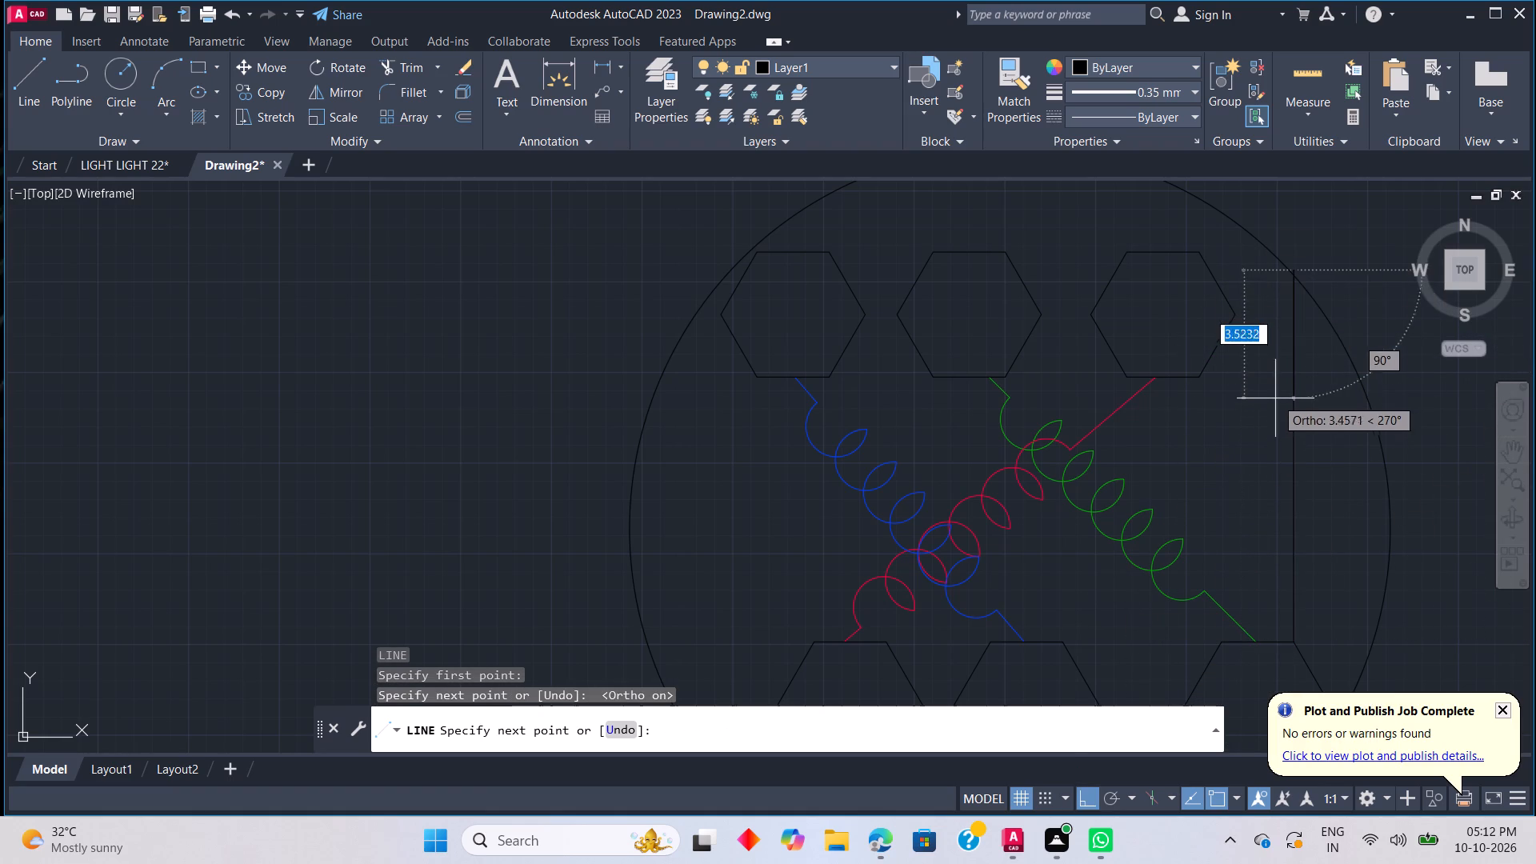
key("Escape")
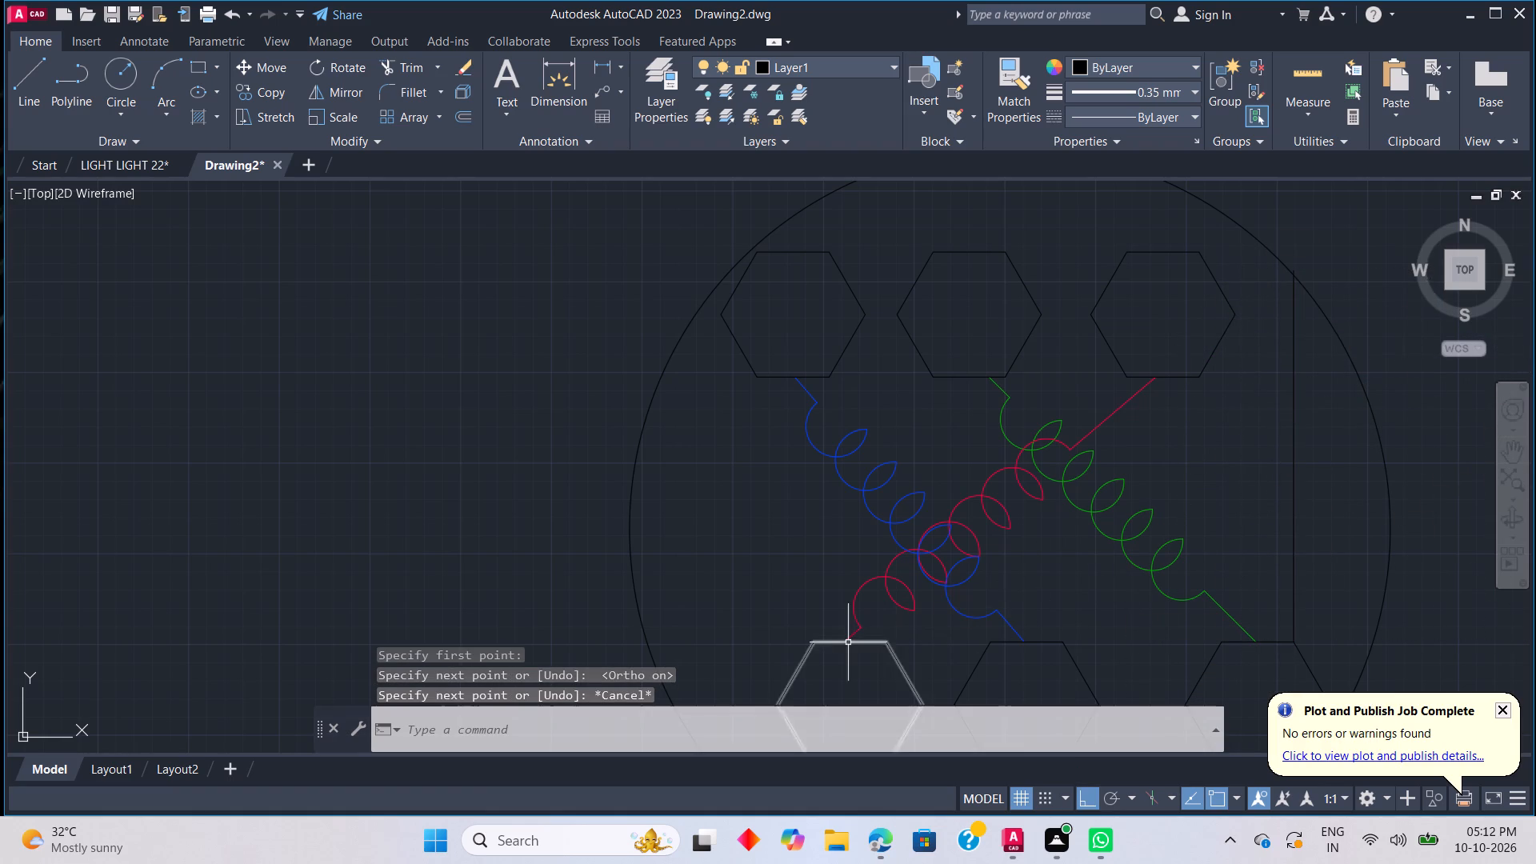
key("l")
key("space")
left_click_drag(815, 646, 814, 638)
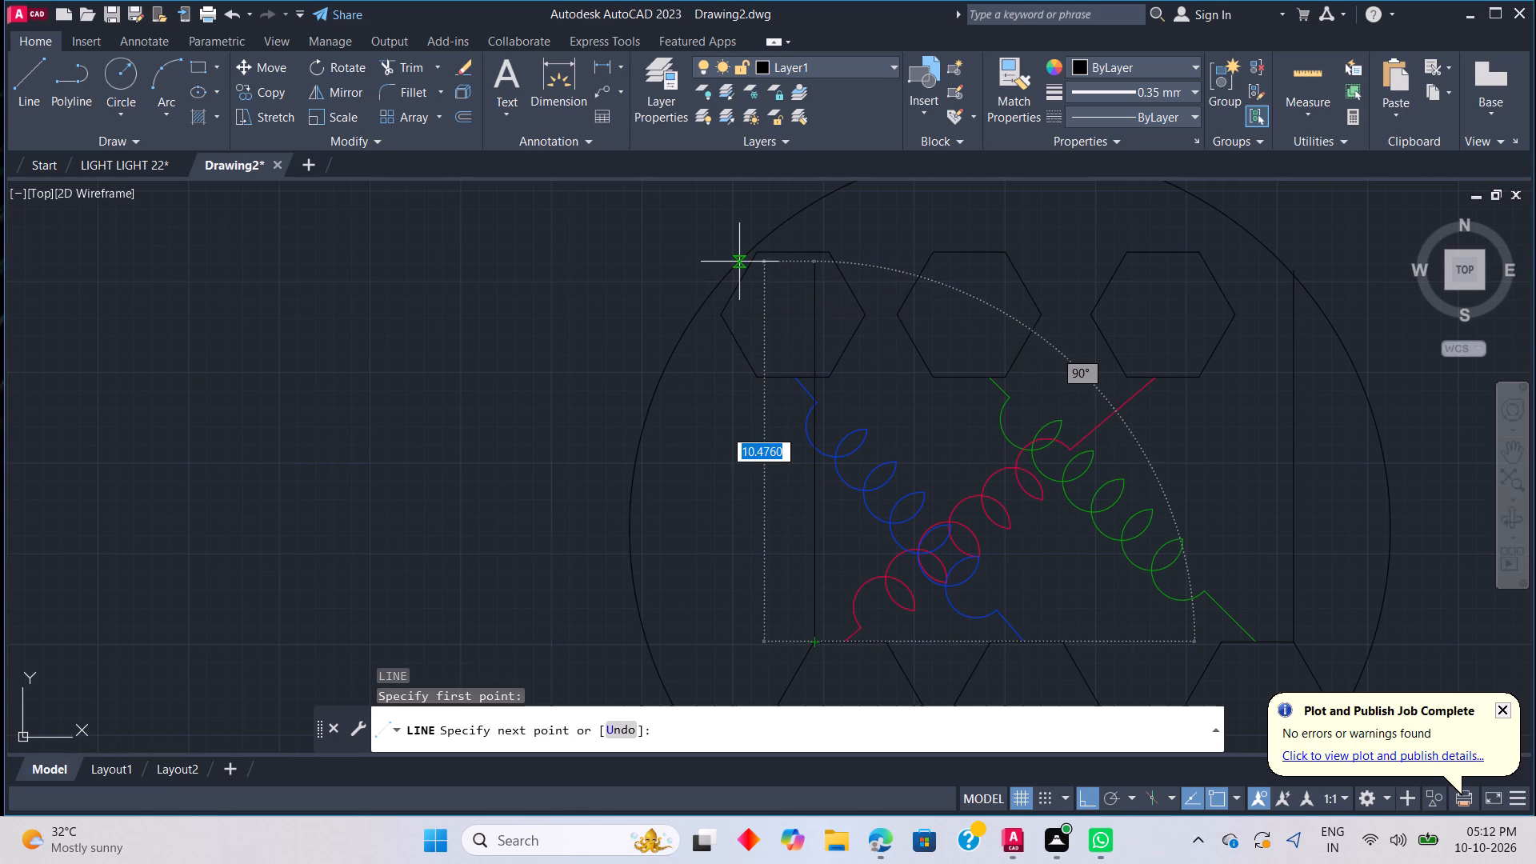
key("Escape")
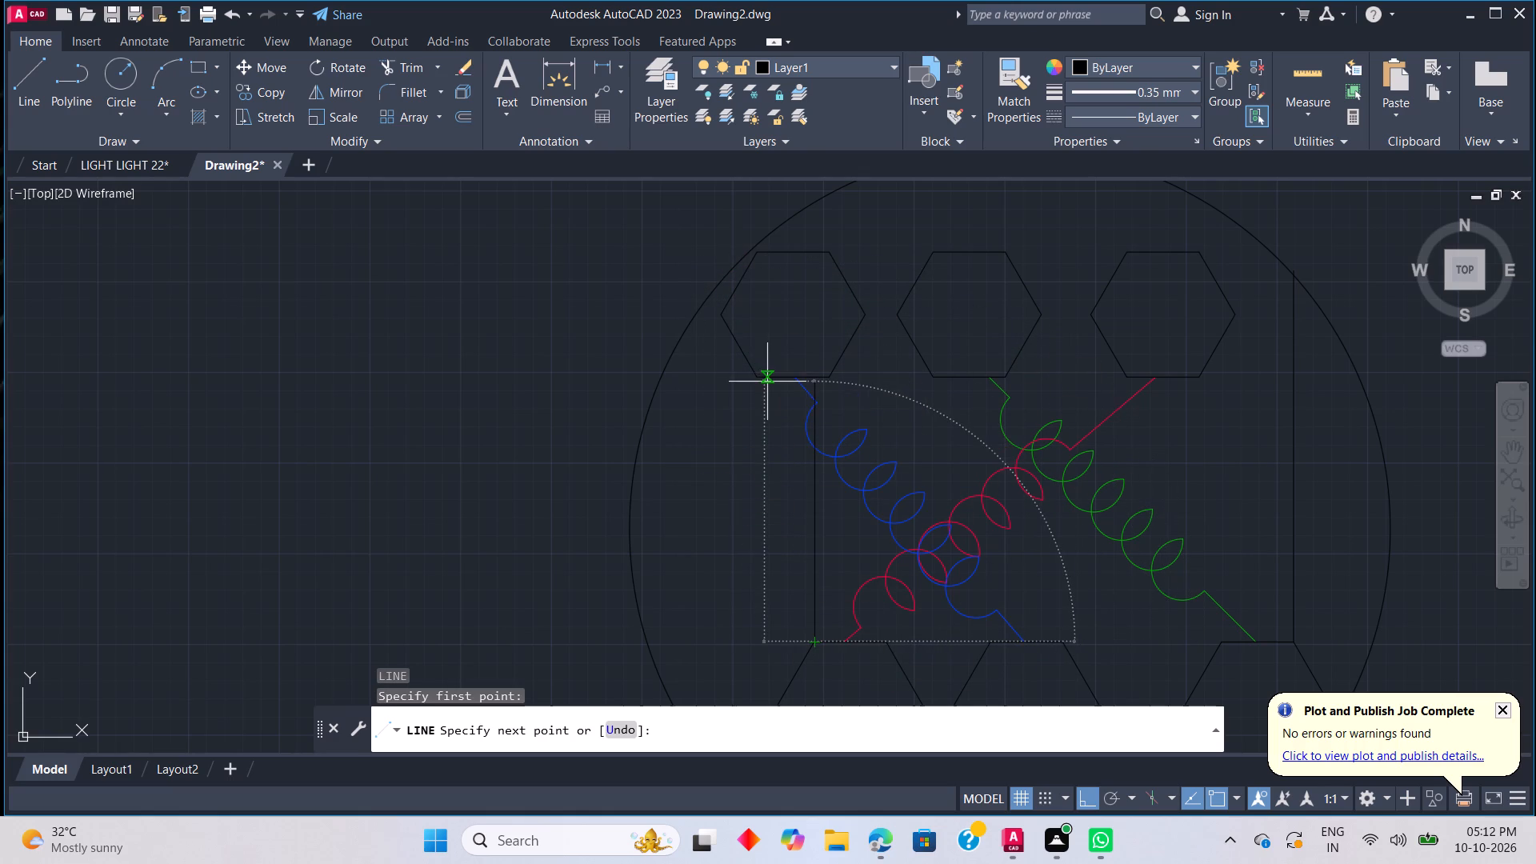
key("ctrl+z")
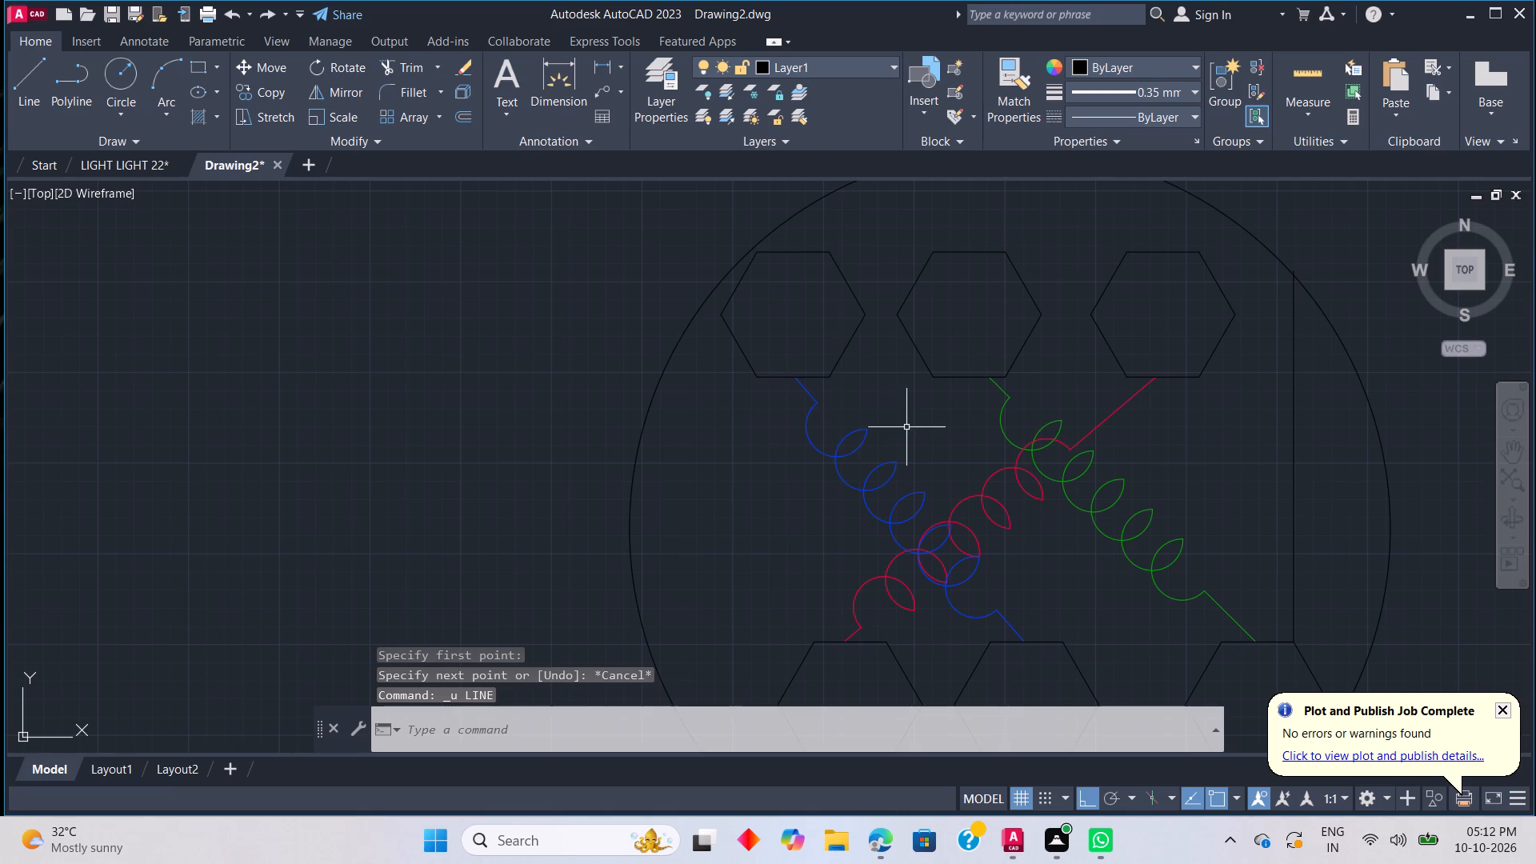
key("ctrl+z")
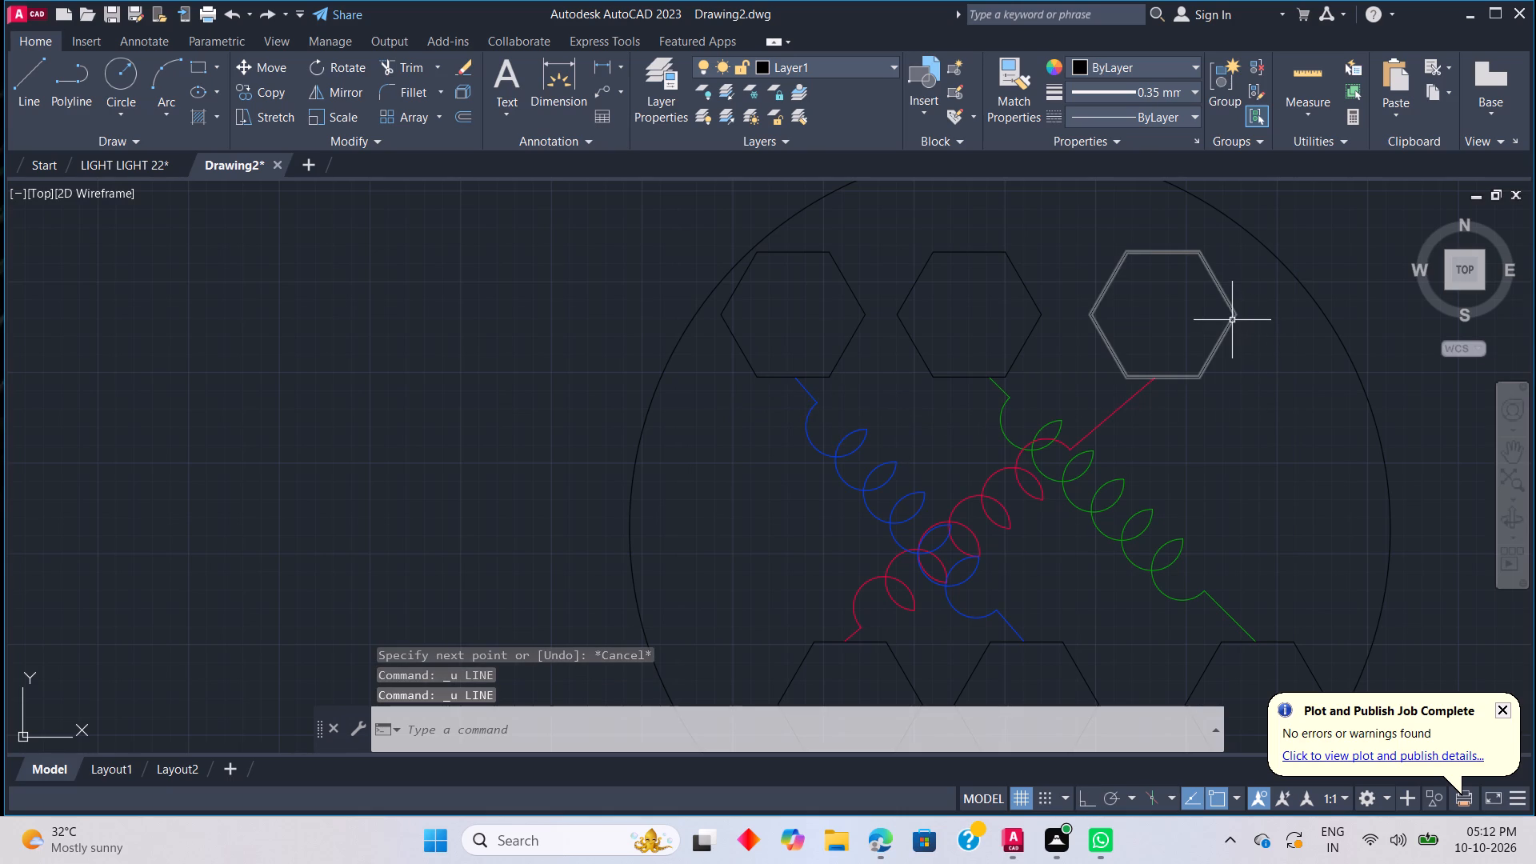
Move the upper hexagon at the red coil about 1.2 units horizontally to the right.
left_click(1232, 319)
left_click(1239, 317)
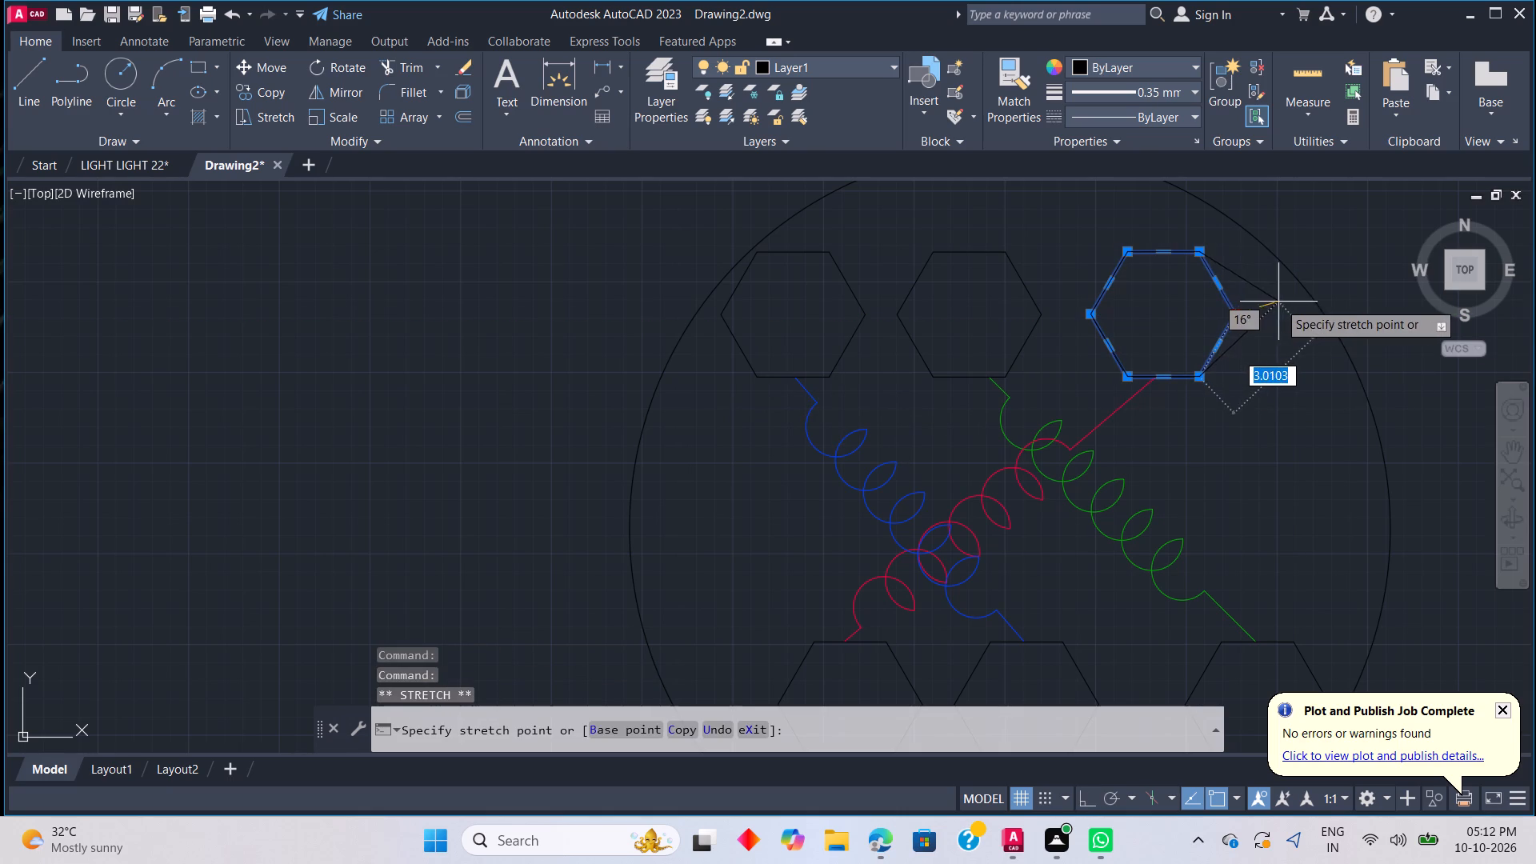
key("Escape")
right_click(1186, 318)
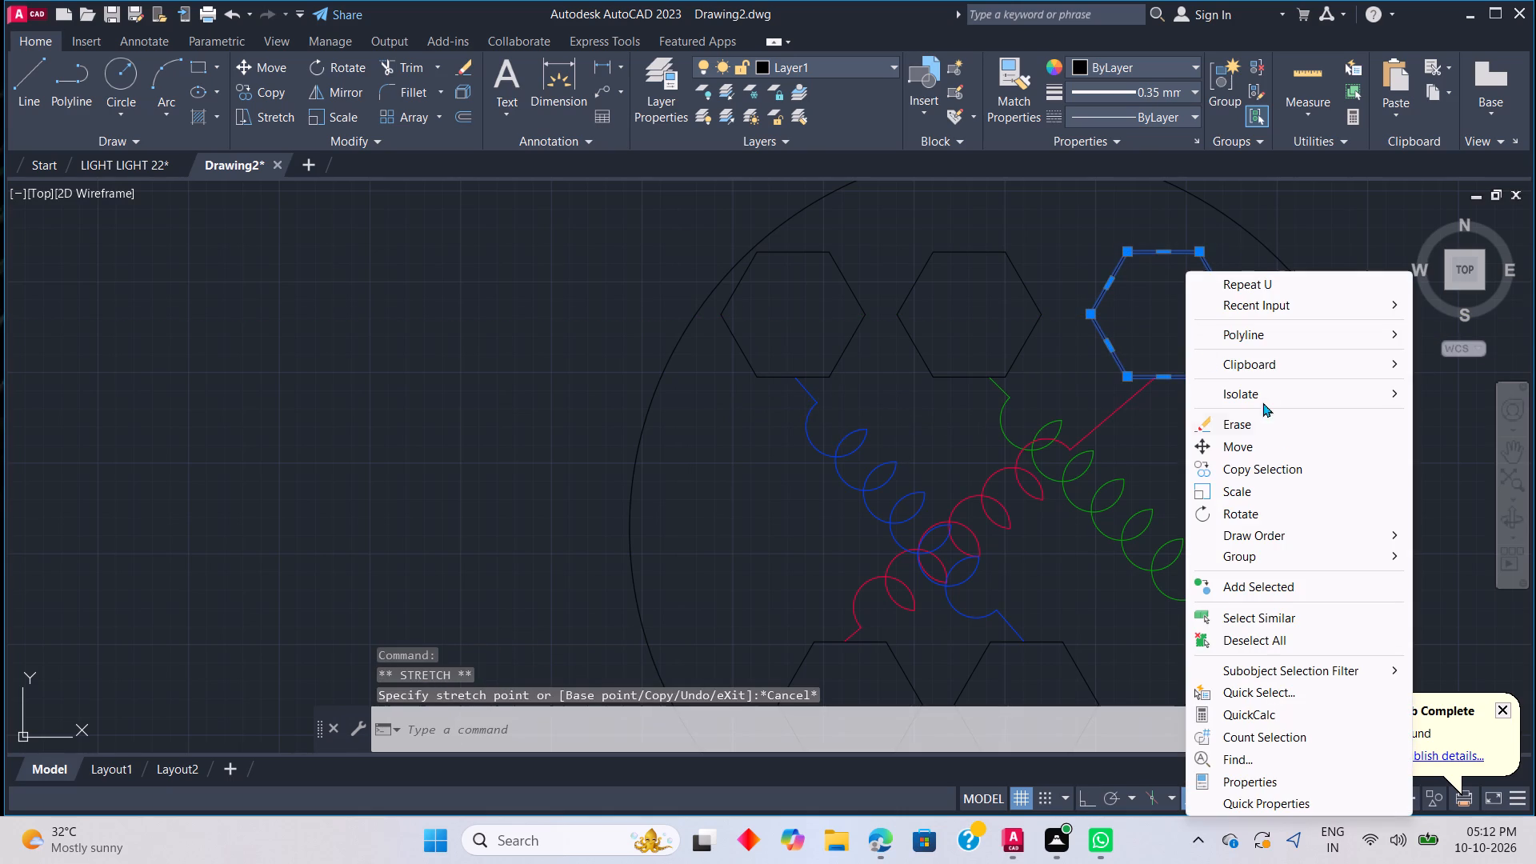
left_click(1246, 445)
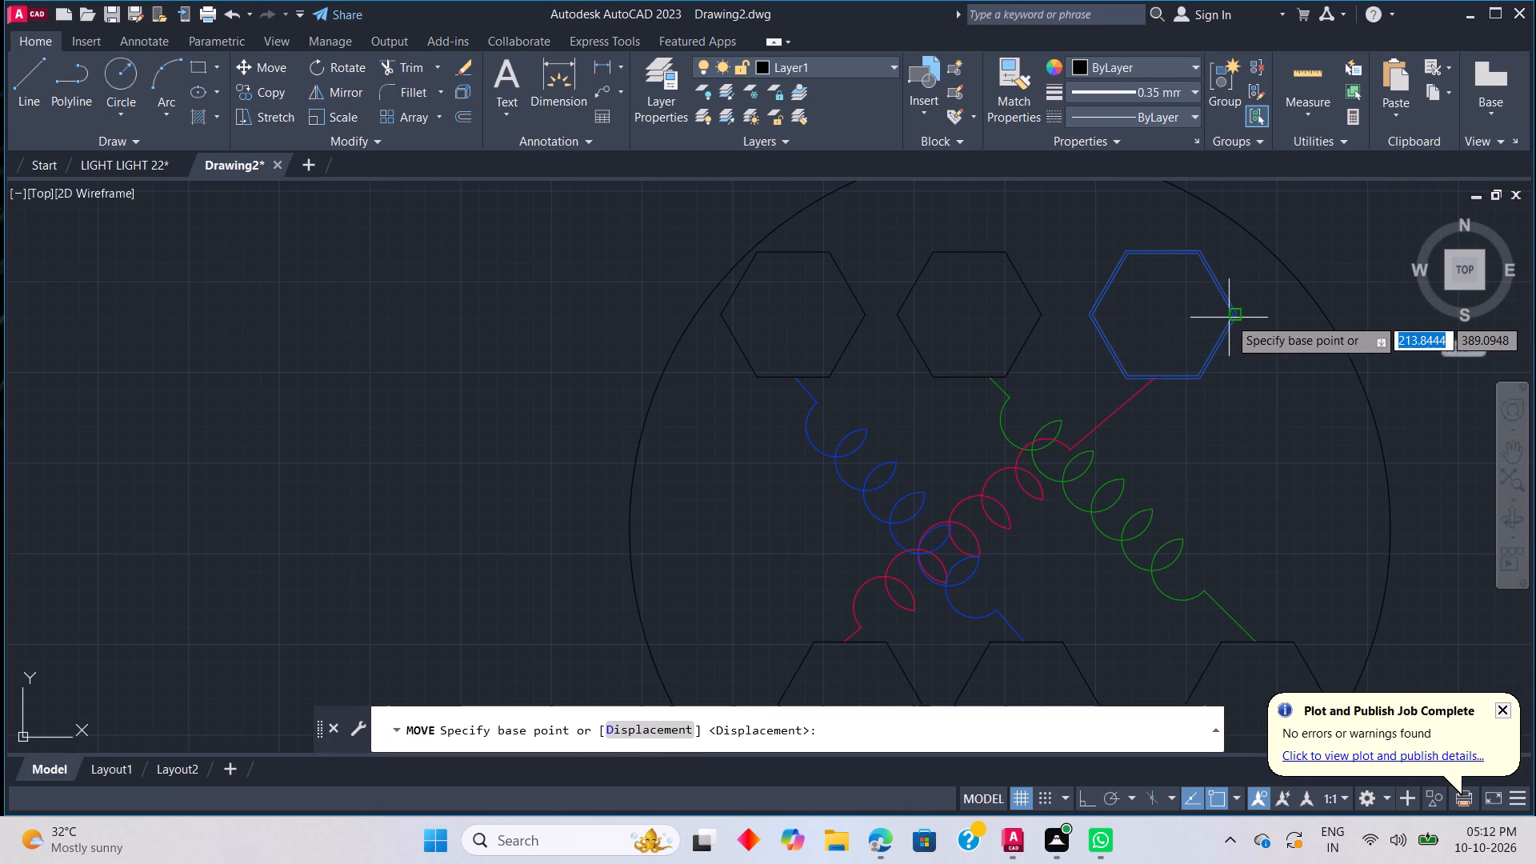
left_click(1233, 318)
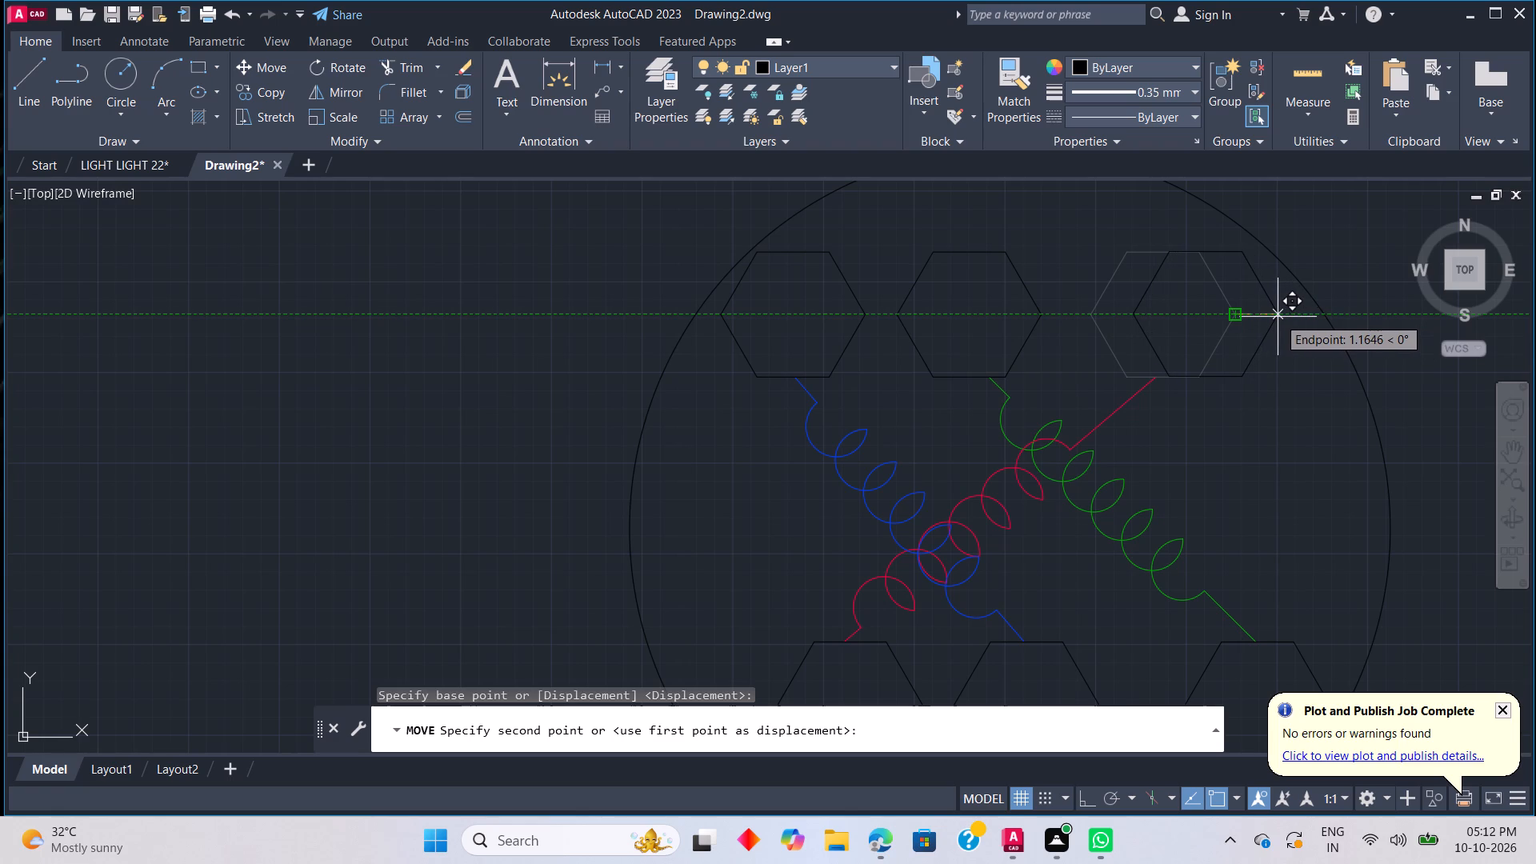
left_click(1281, 317)
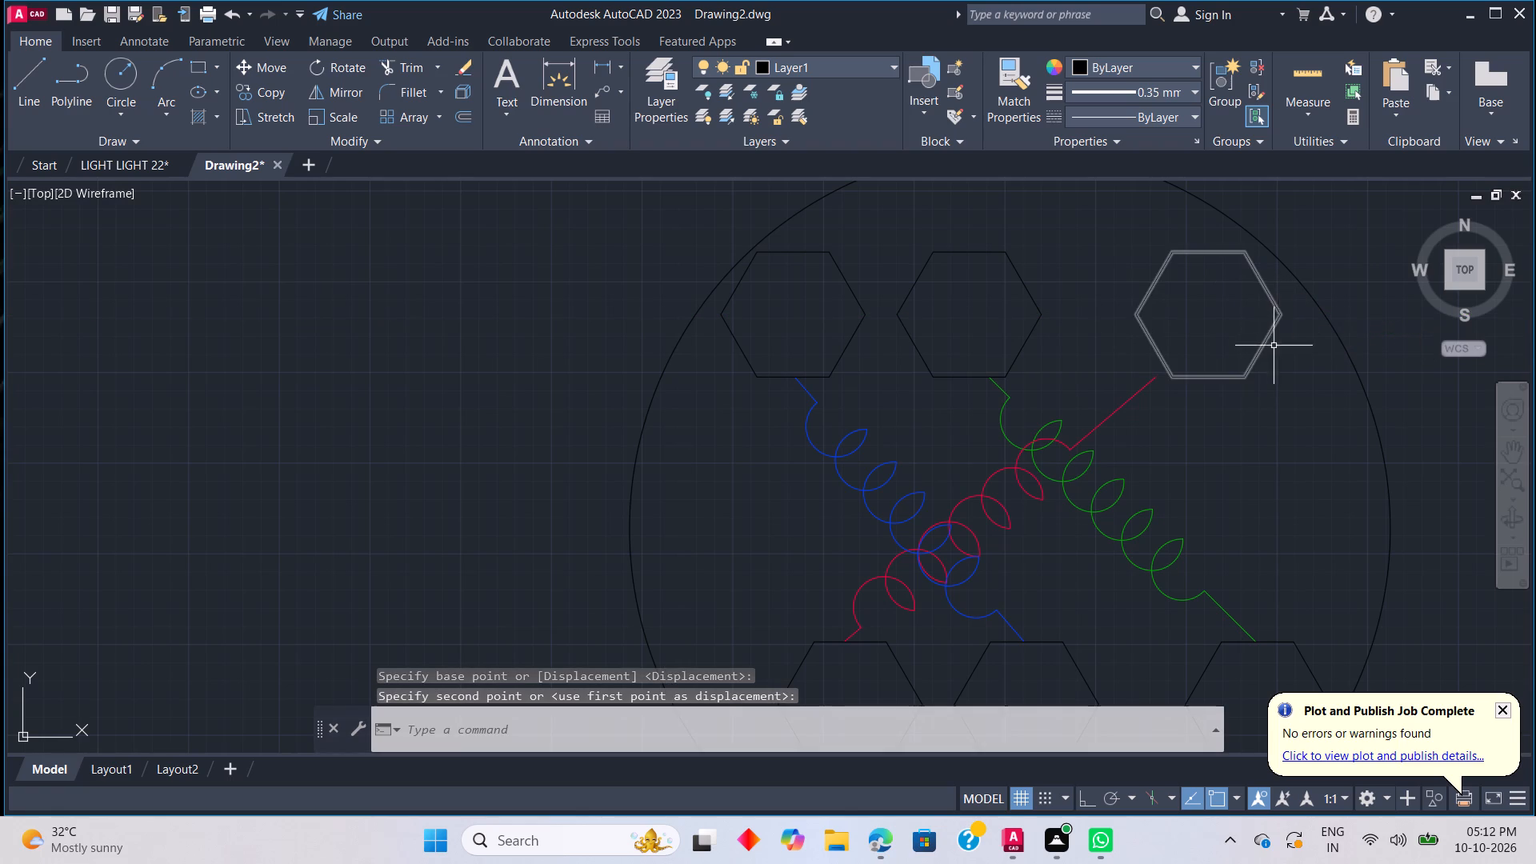
key("Escape")
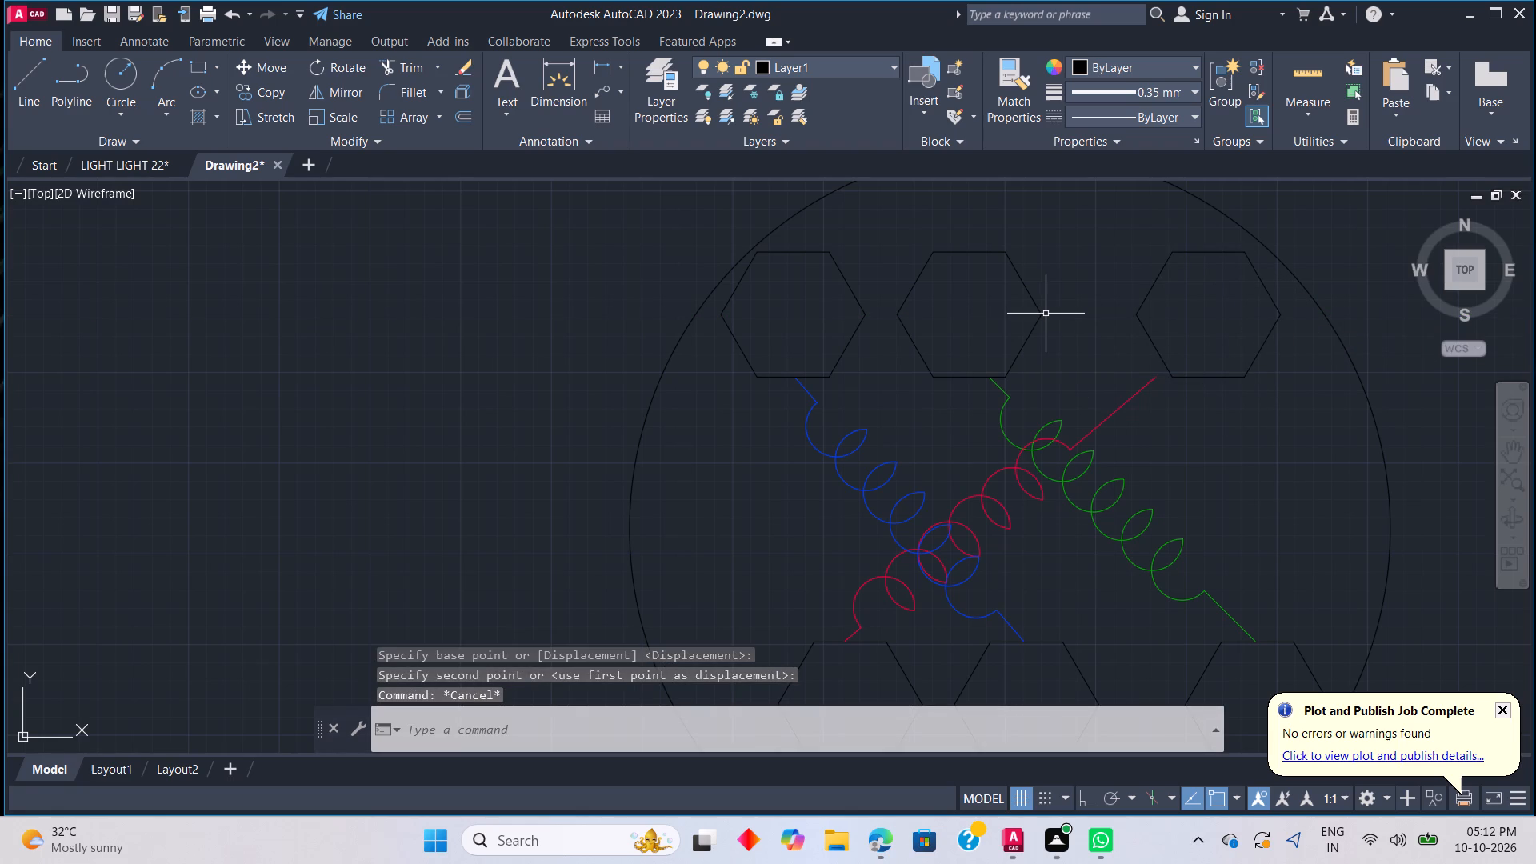
Move the green coil's upper hexagon about 1.1 units right and shift the blue coil's upper hexagon slightly right, keeping the row level.
left_click(1039, 317)
right_click(1047, 326)
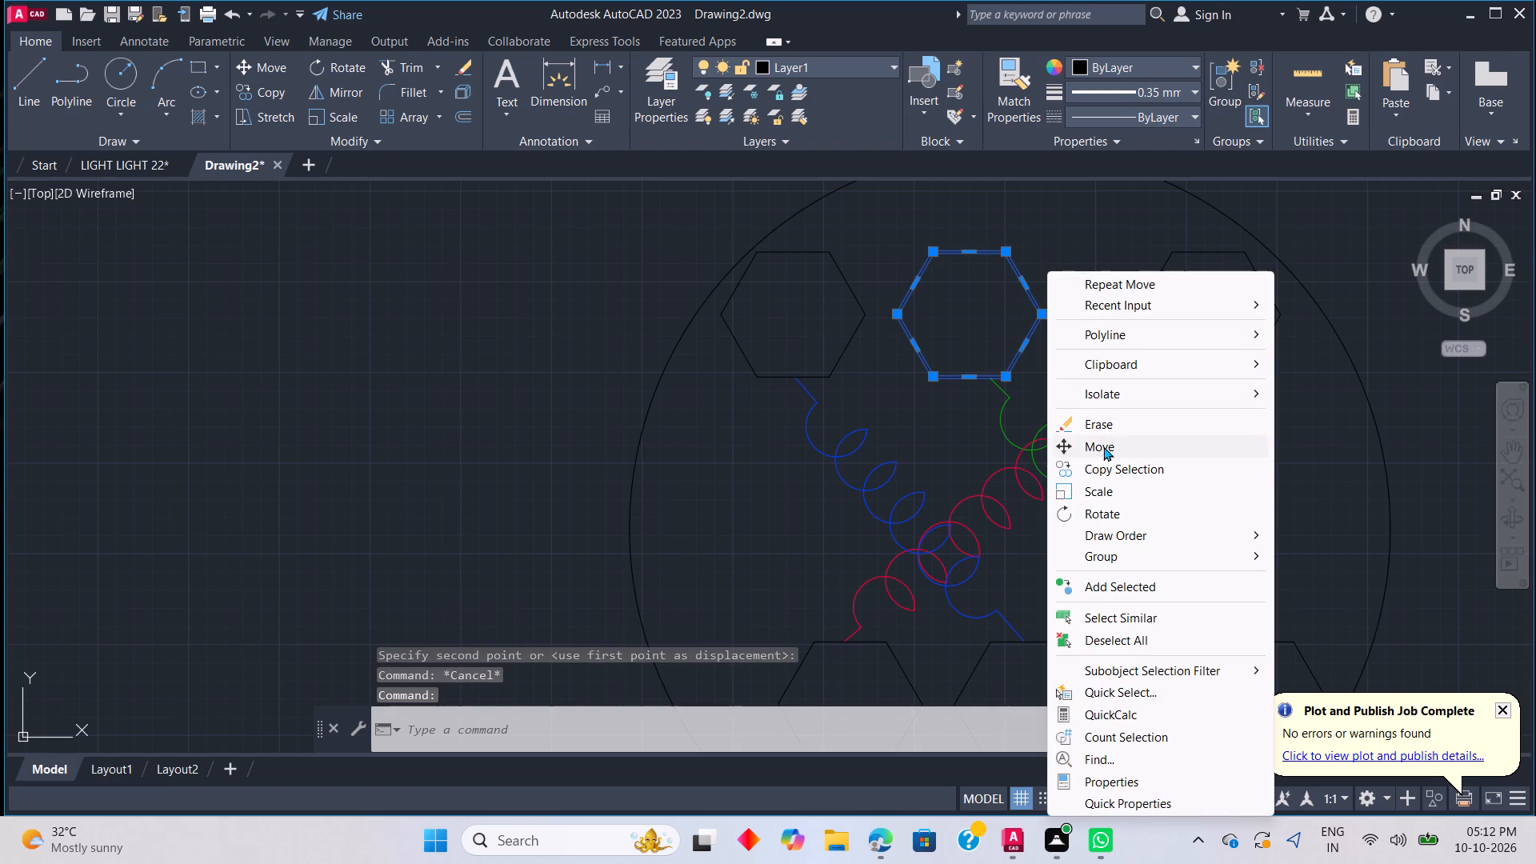
left_click(1100, 442)
left_click(1042, 315)
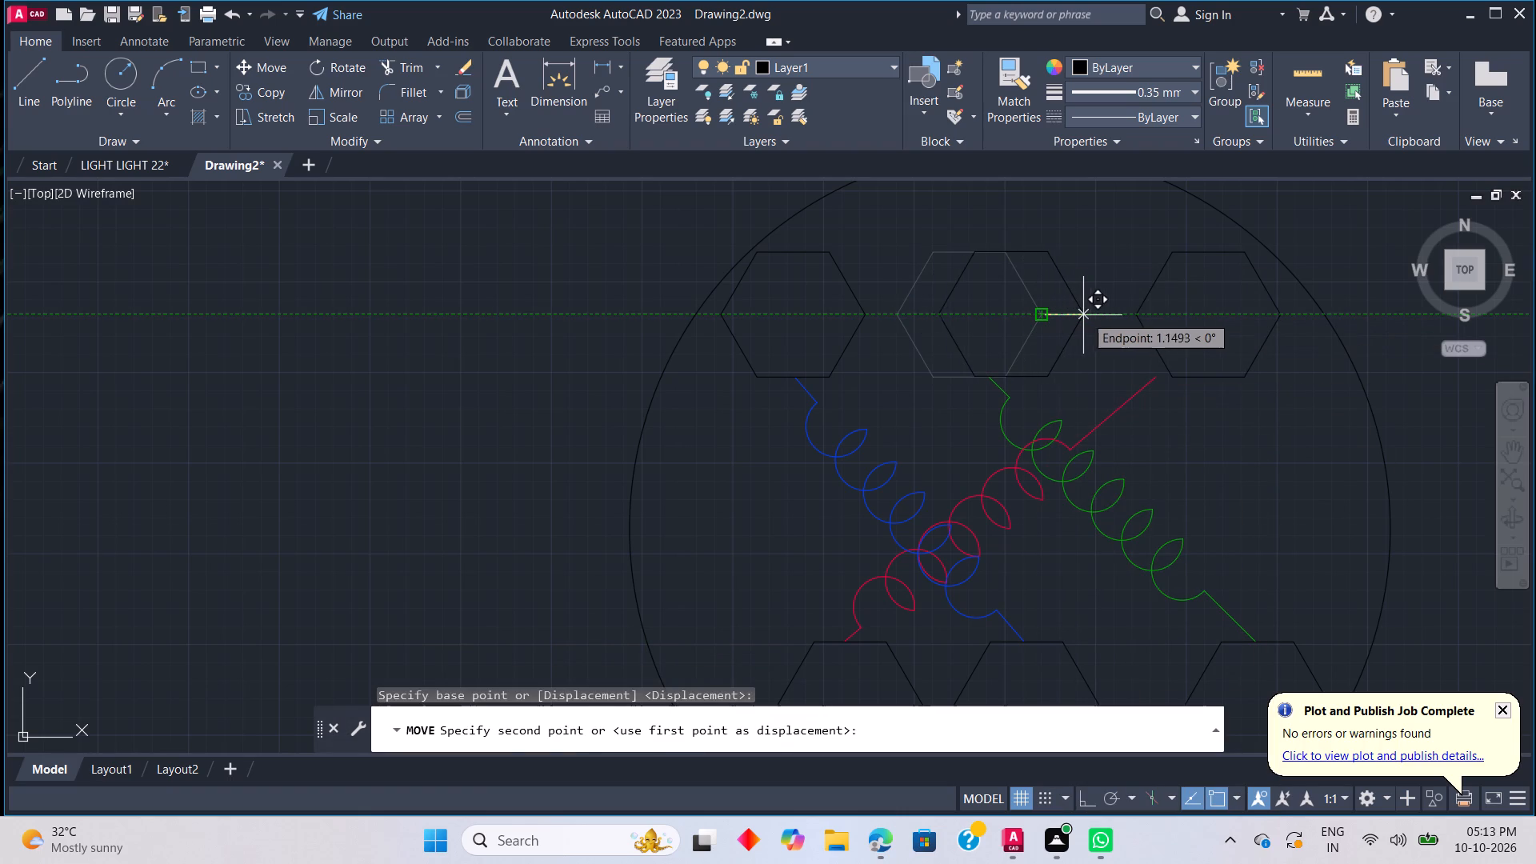
left_click(1081, 314)
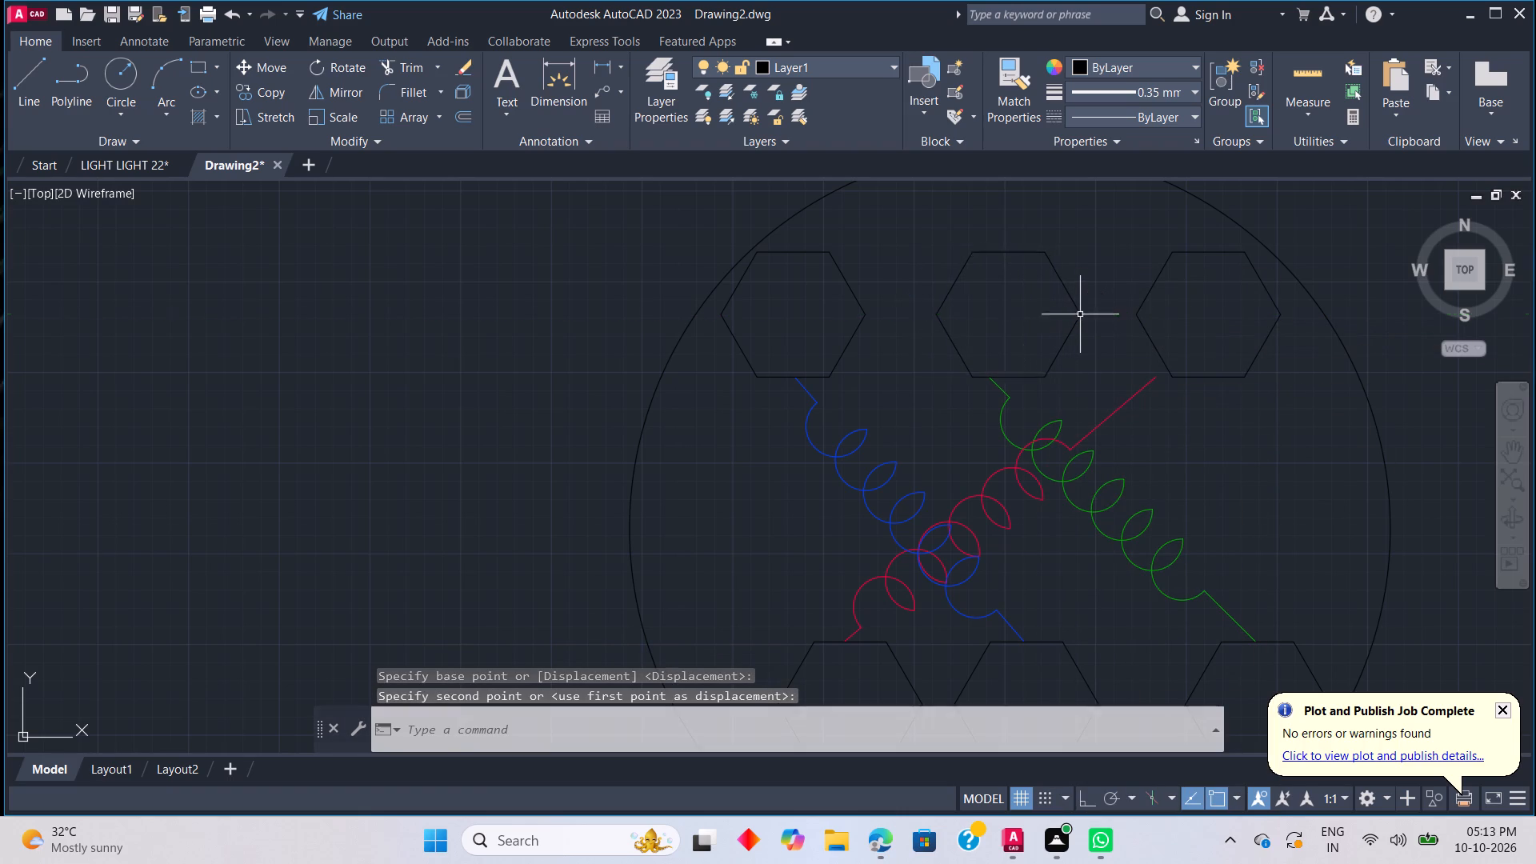
left_click(863, 312)
right_click(901, 321)
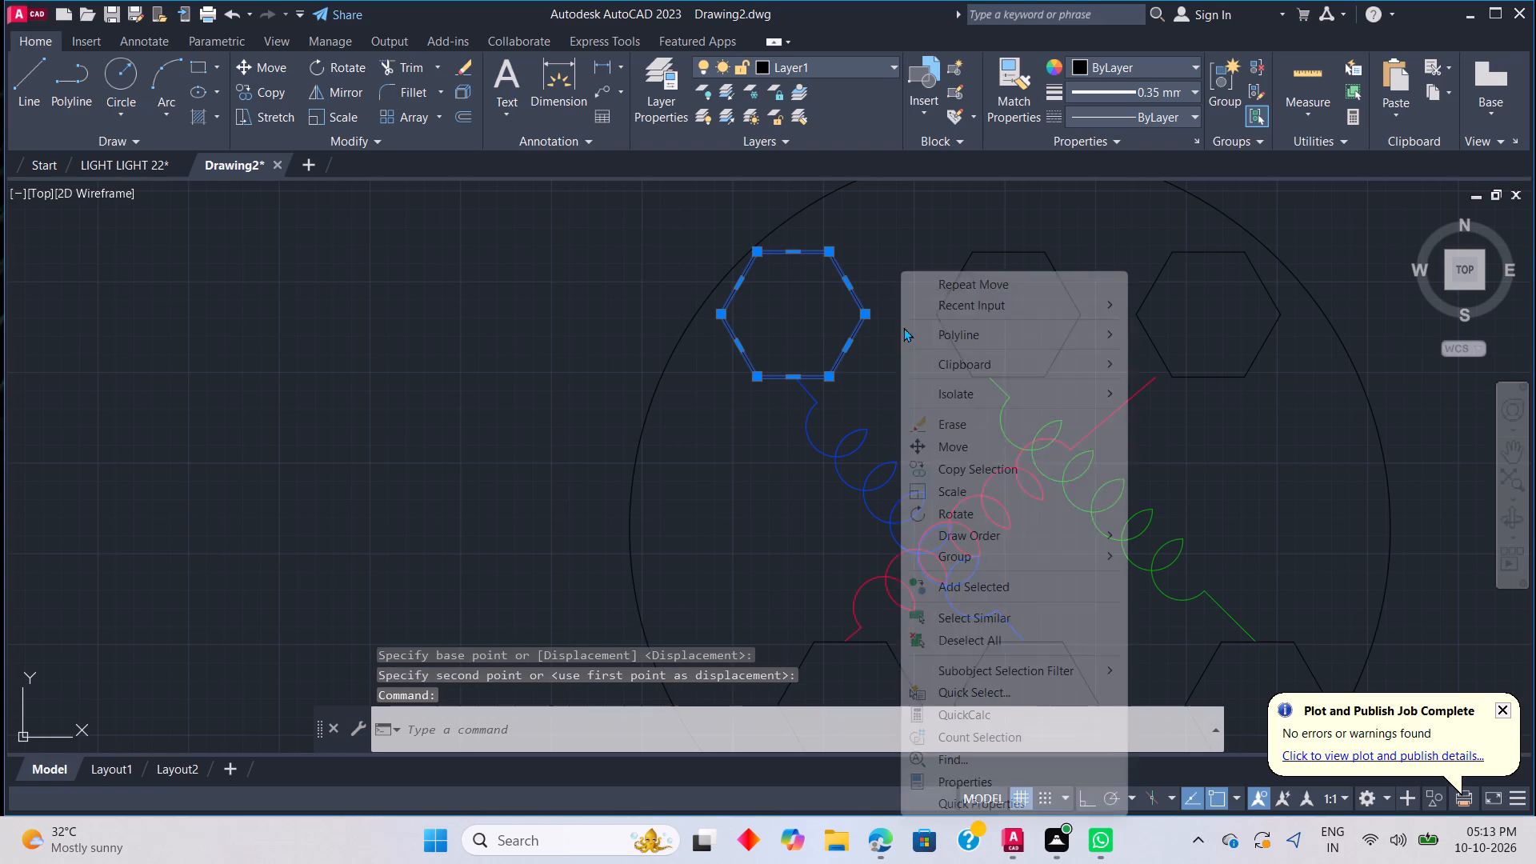
left_click(950, 450)
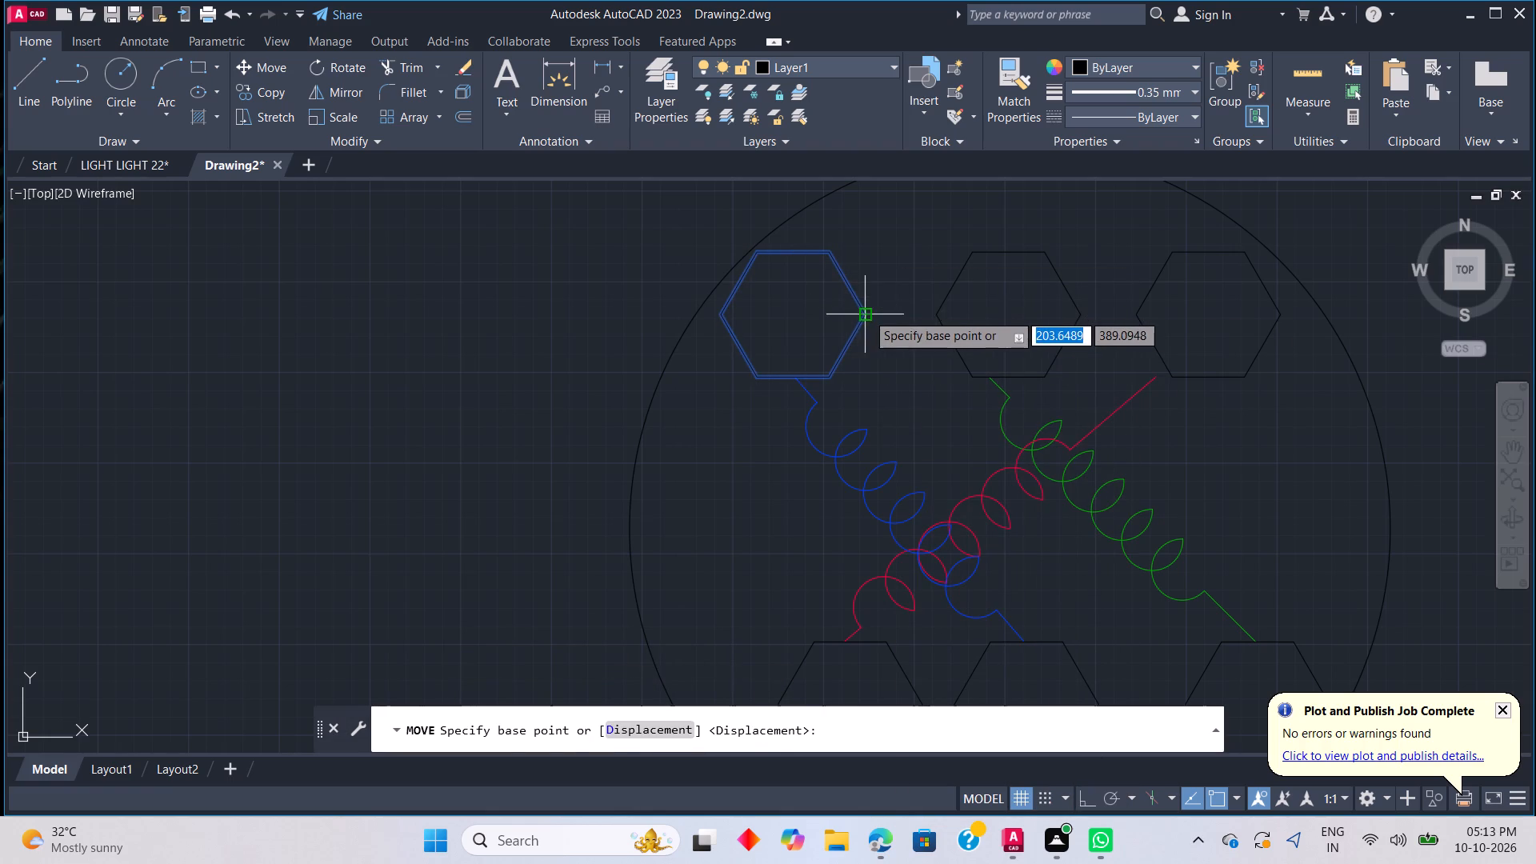
left_click(866, 313)
left_click(893, 315)
key("Escape")
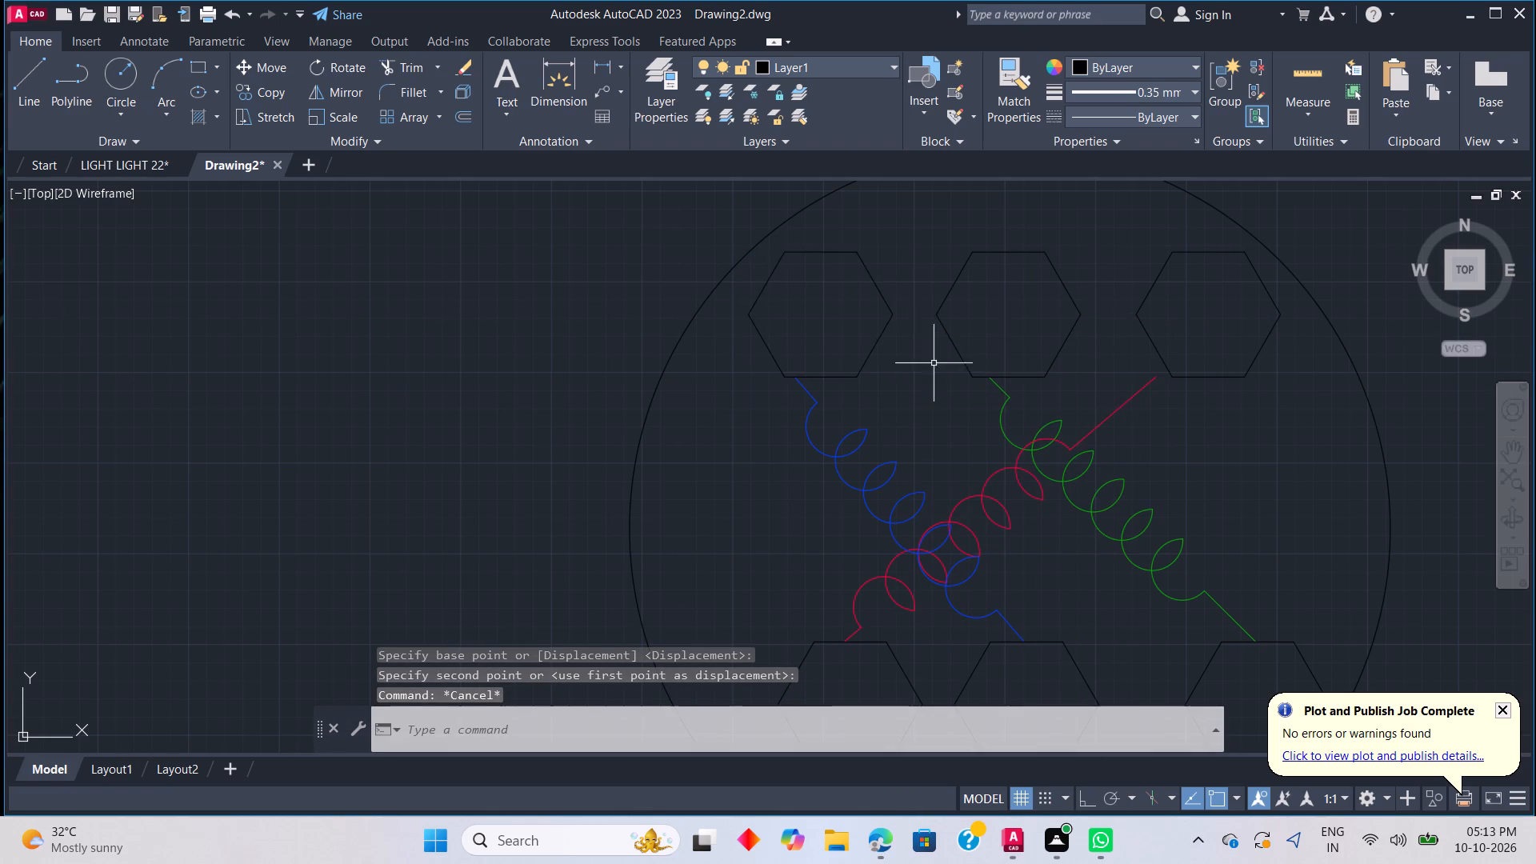
Extend the red coil's upper lead to meet the edge of its moved hexagon.
scroll(994, 402, "down", 2)
scroll(1072, 428, "up", 2)
key("e")
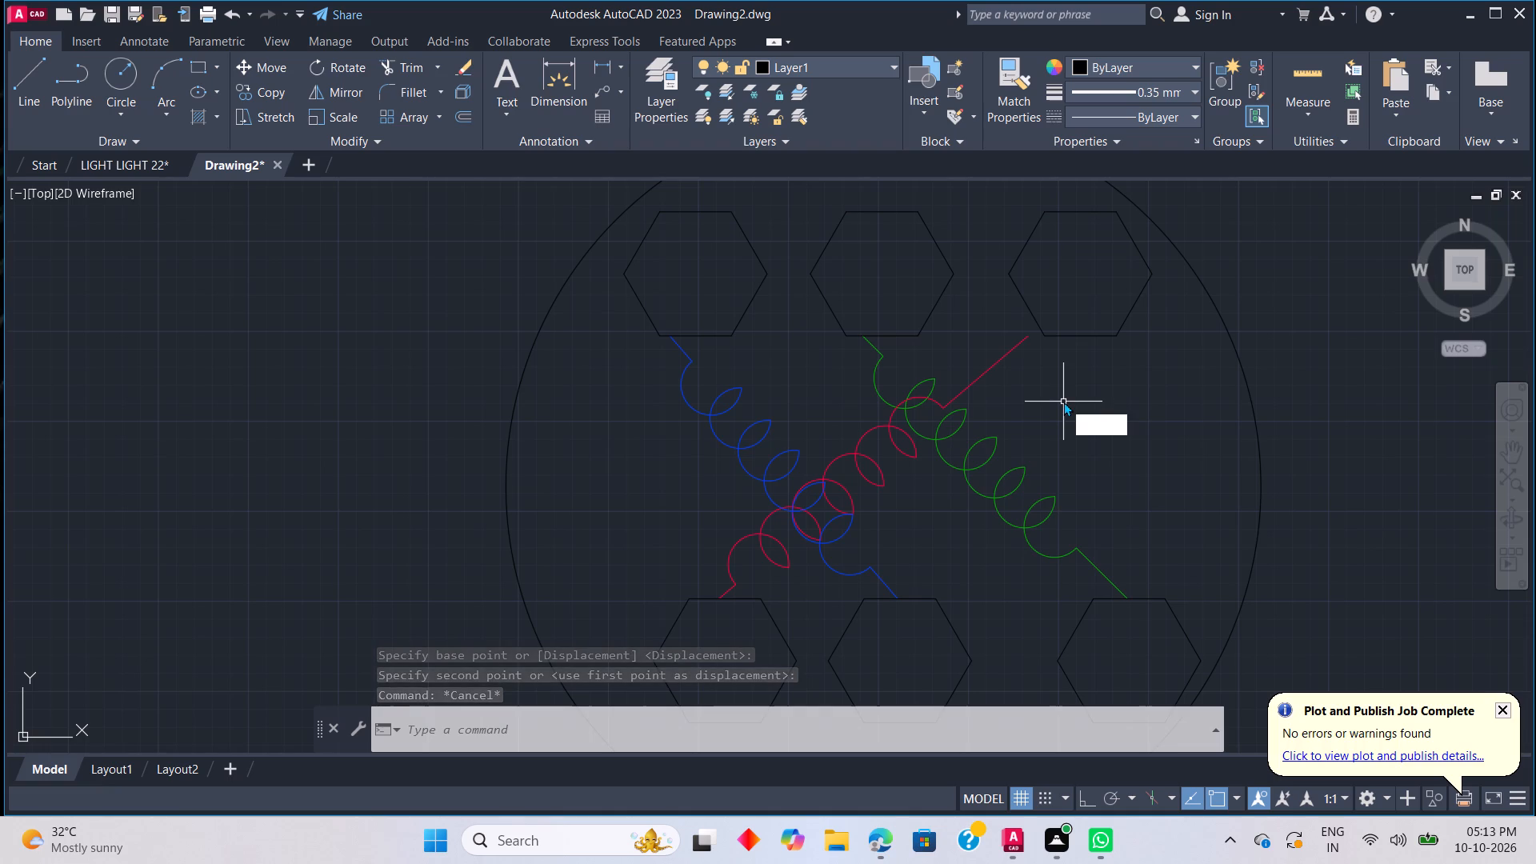
key("x")
key("space")
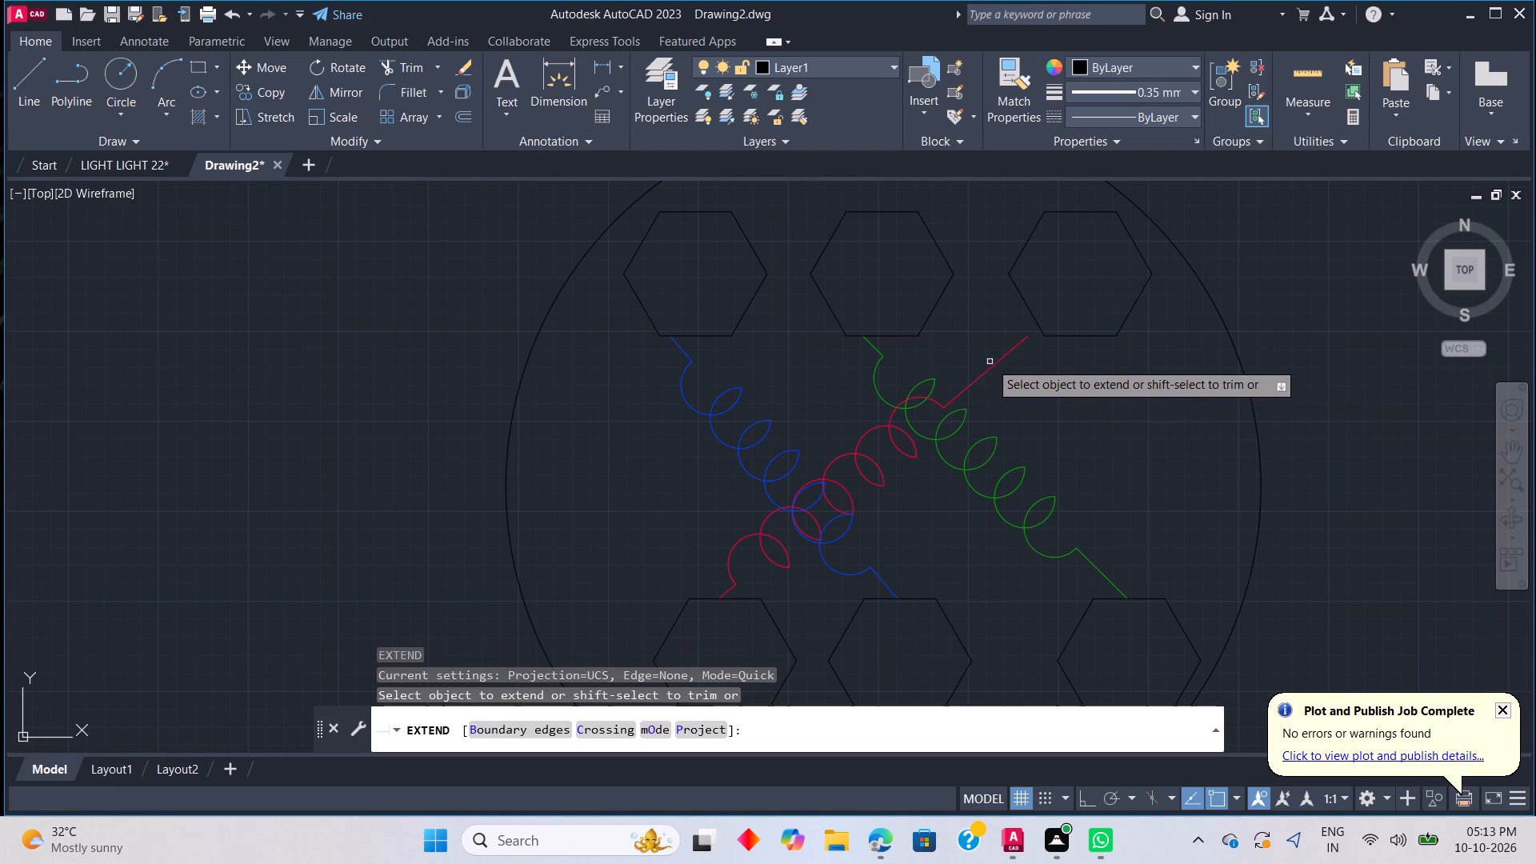
left_click(993, 365)
key("Escape")
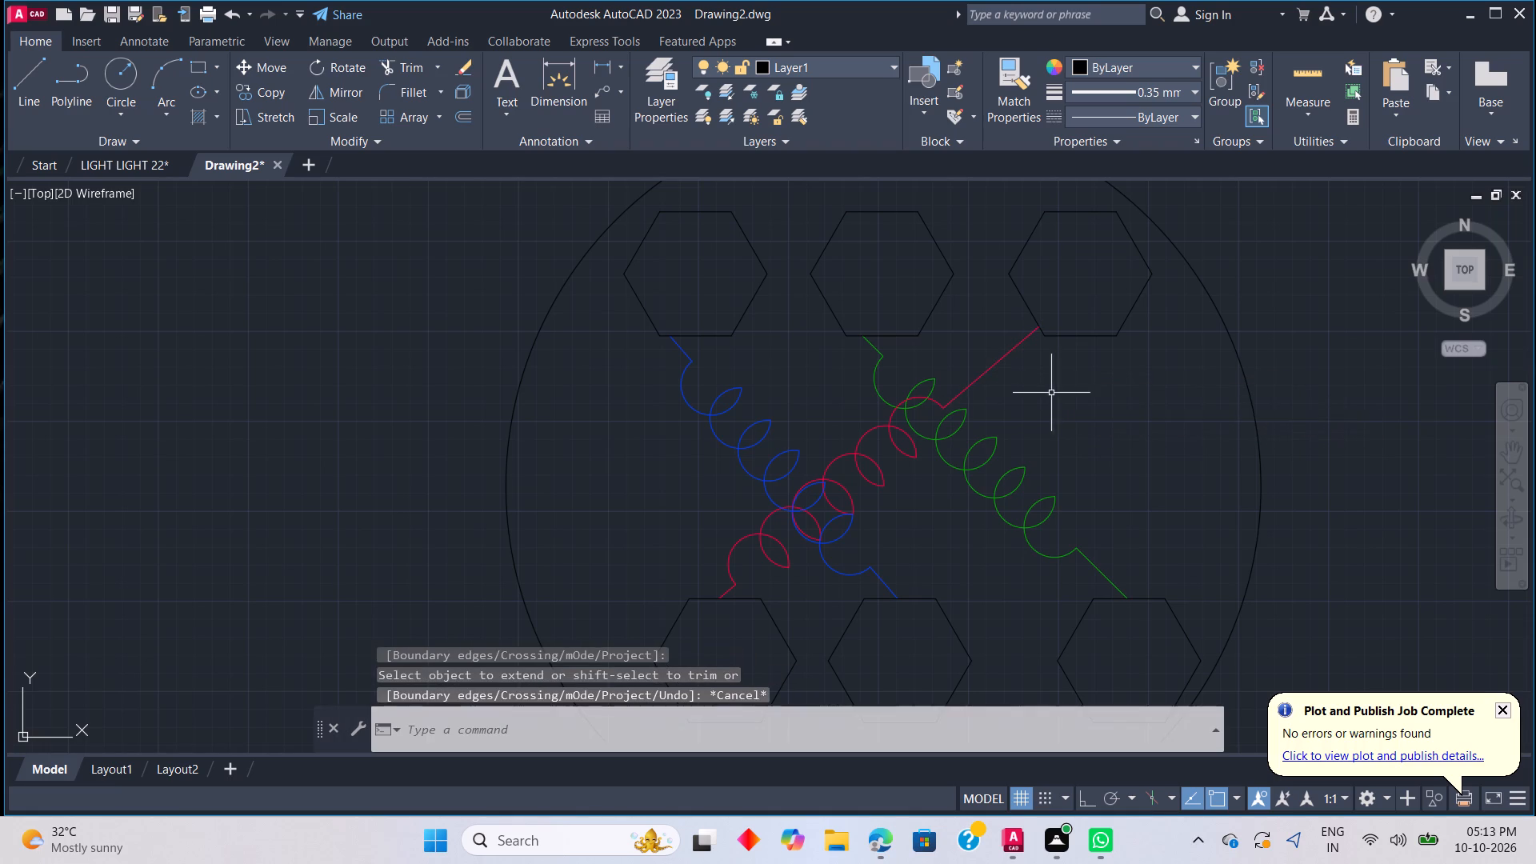
Erase the large circle enclosing the coils and hexagons.
scroll(1049, 394, "down", 4)
scroll(1100, 365, "up", 2)
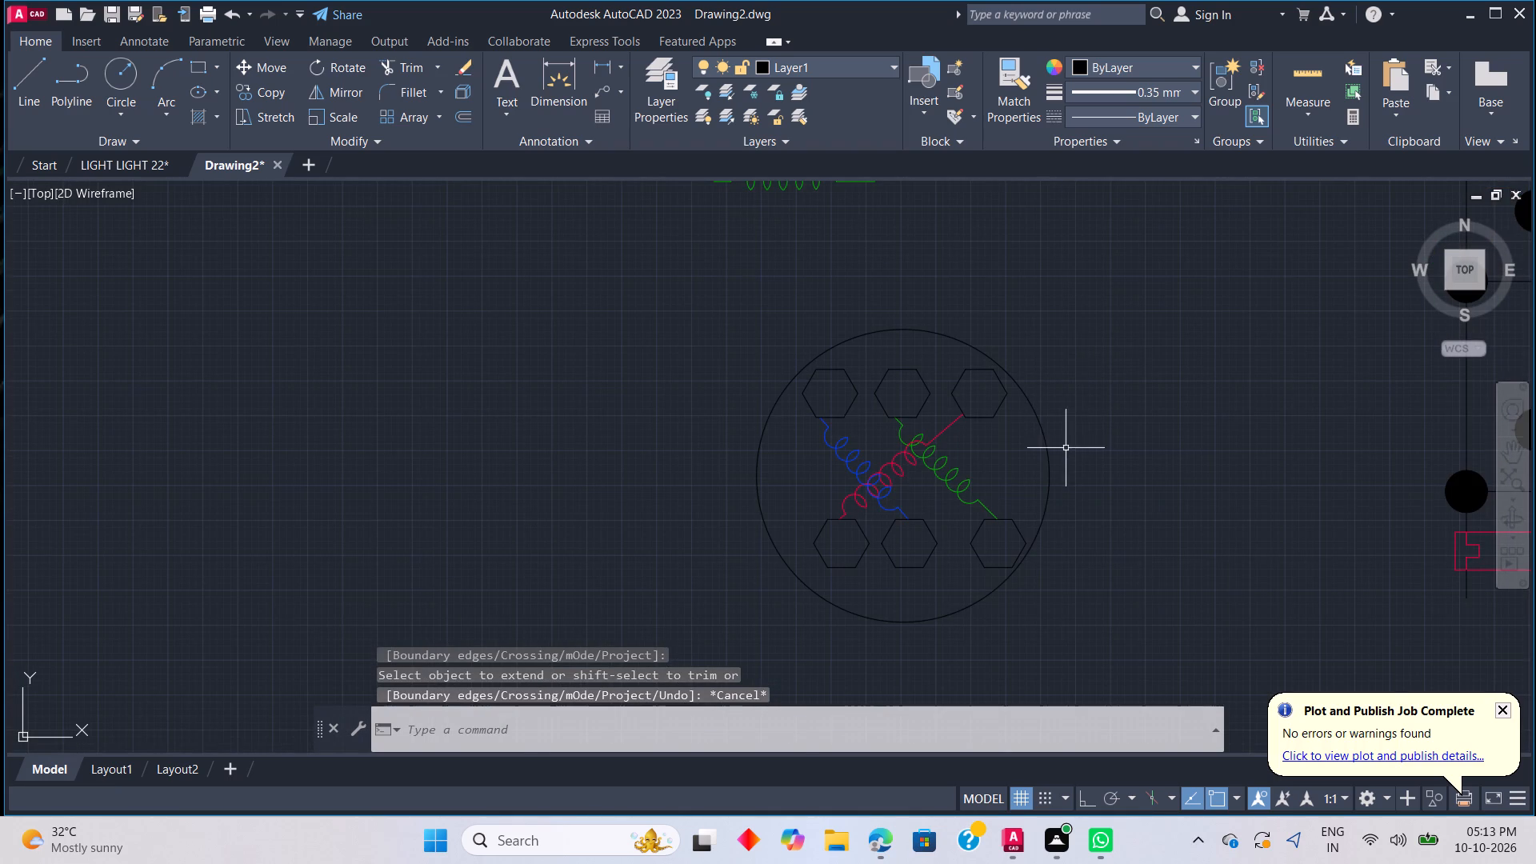
left_click(1049, 470)
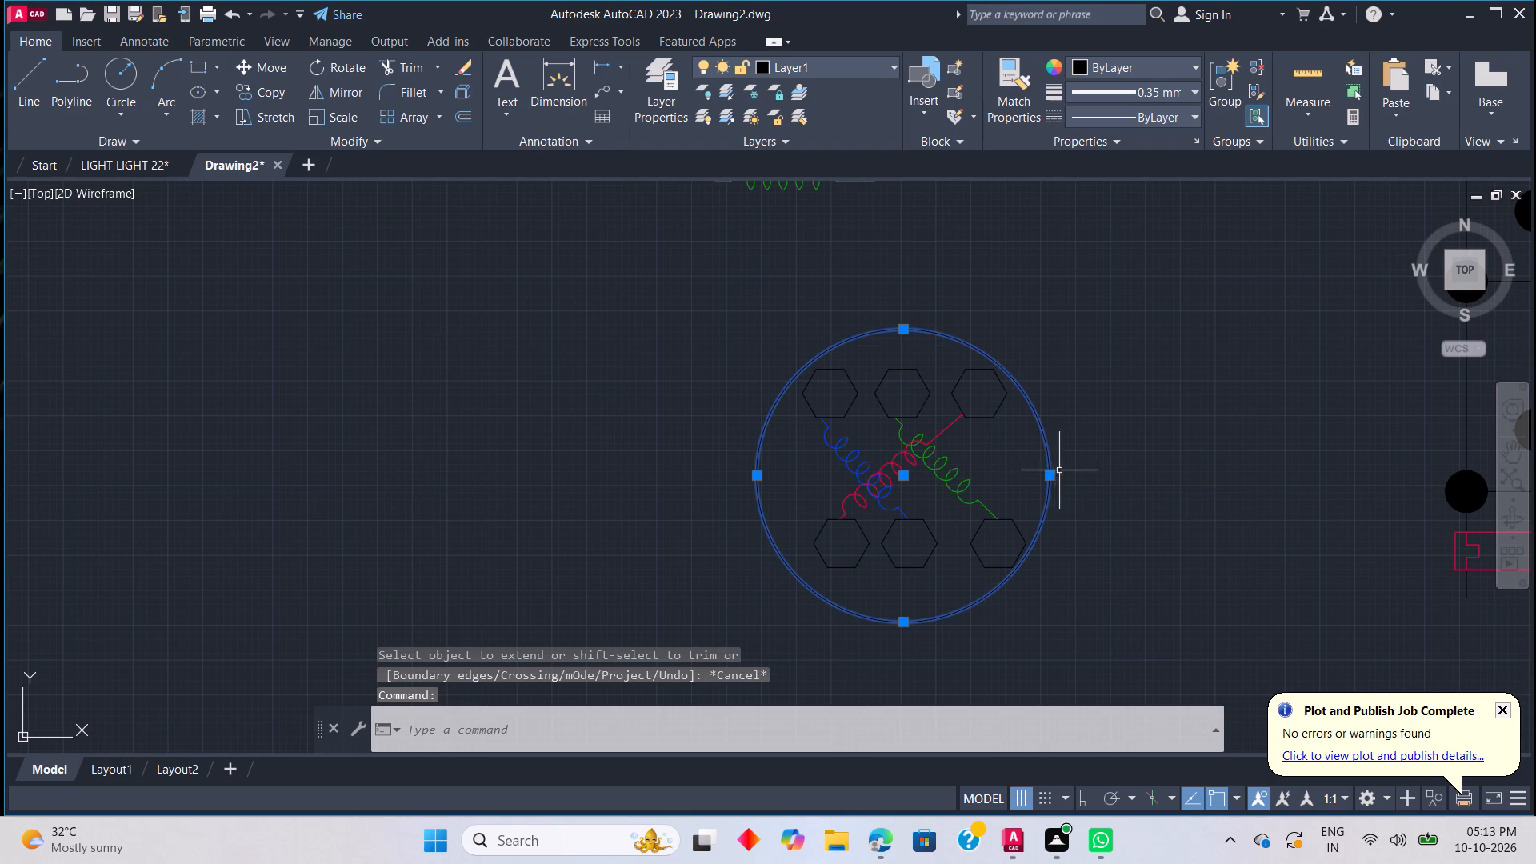
key("Delete")
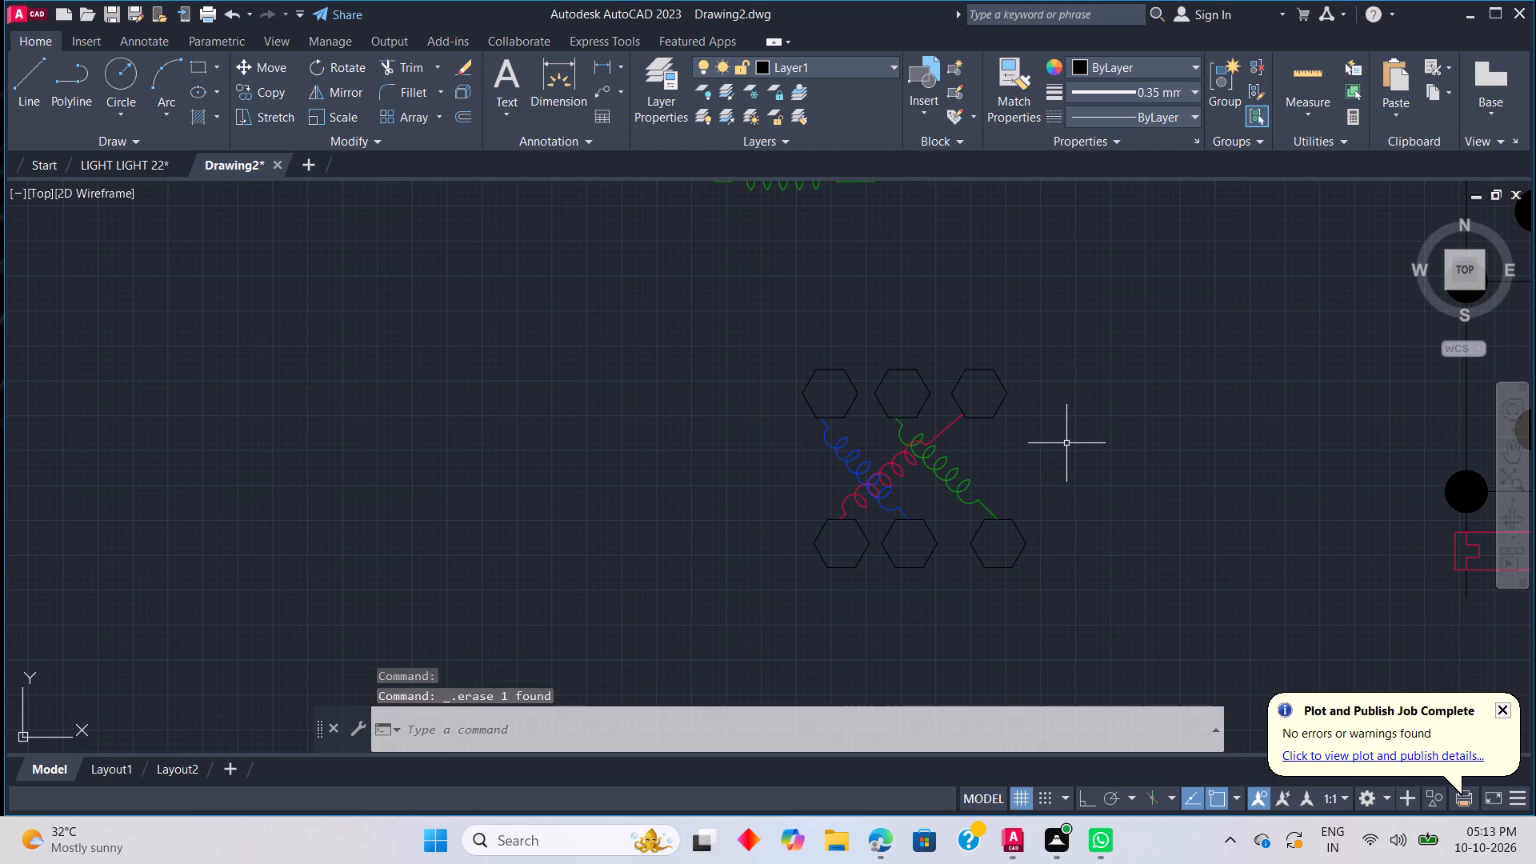
Draw a circle of about 11 units radius around the crossed coils and six hexagons, centred near the middle of the coils.
type("C")
key("space")
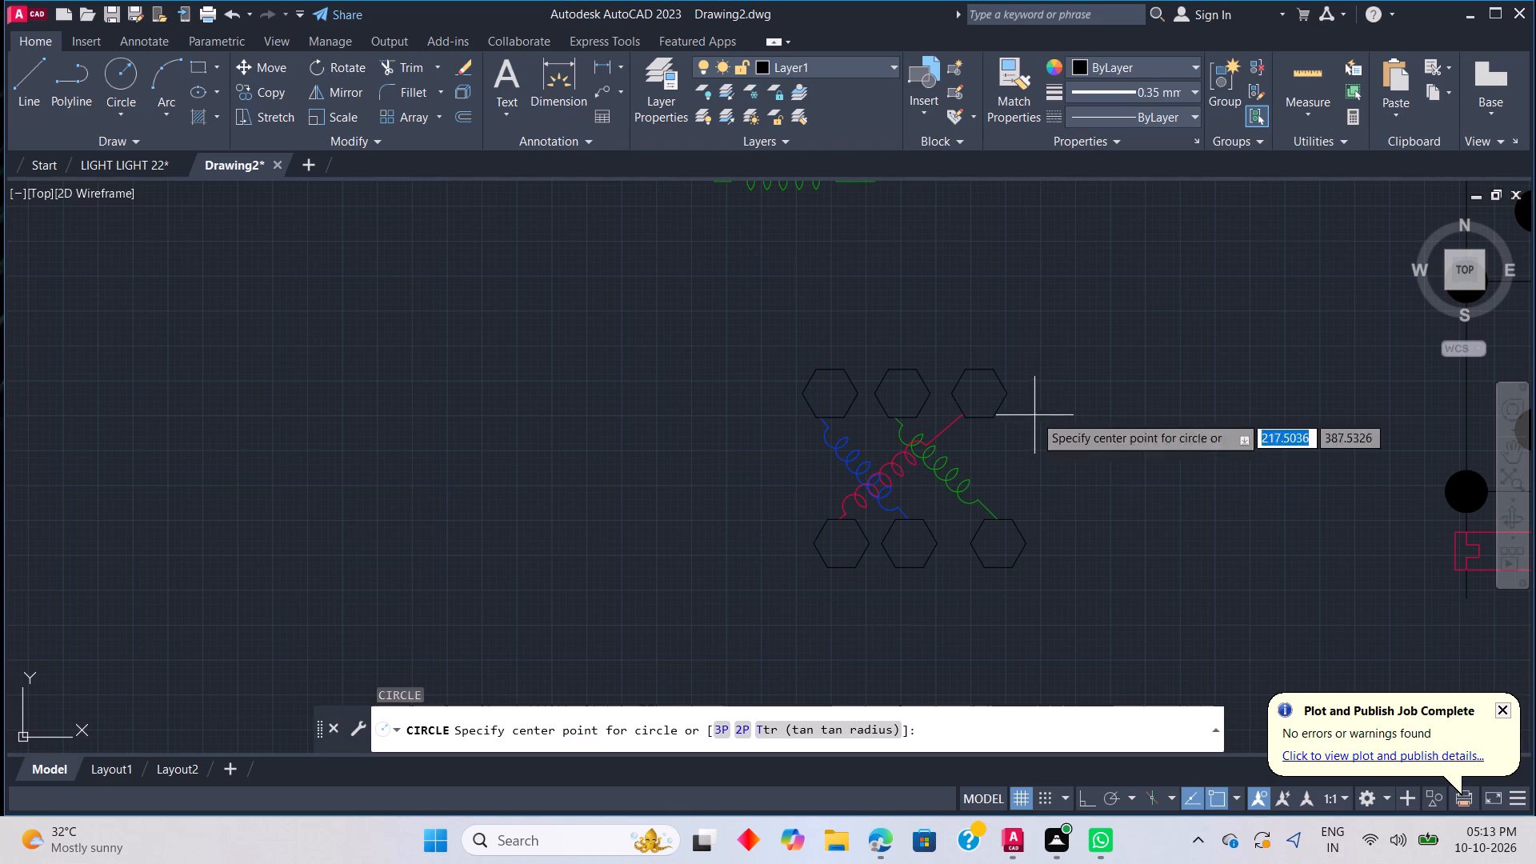
left_click(908, 462)
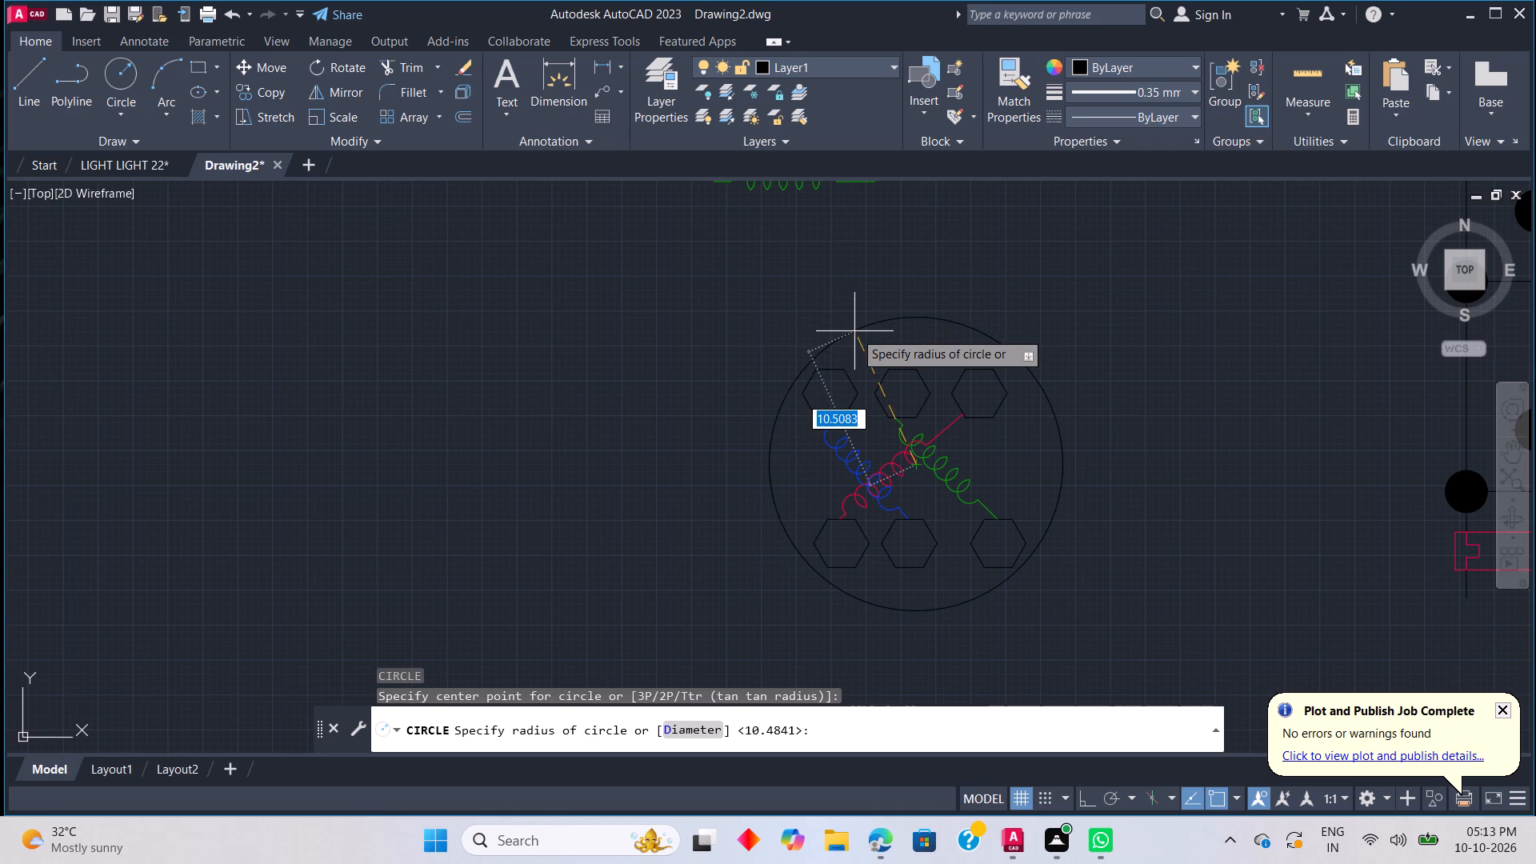
left_click(850, 325)
Move the complete coil symbol with its circle and hexagons about 49 units, placing it directly beneath the red block of the wiring diagram.
scroll(993, 405, "down", 3)
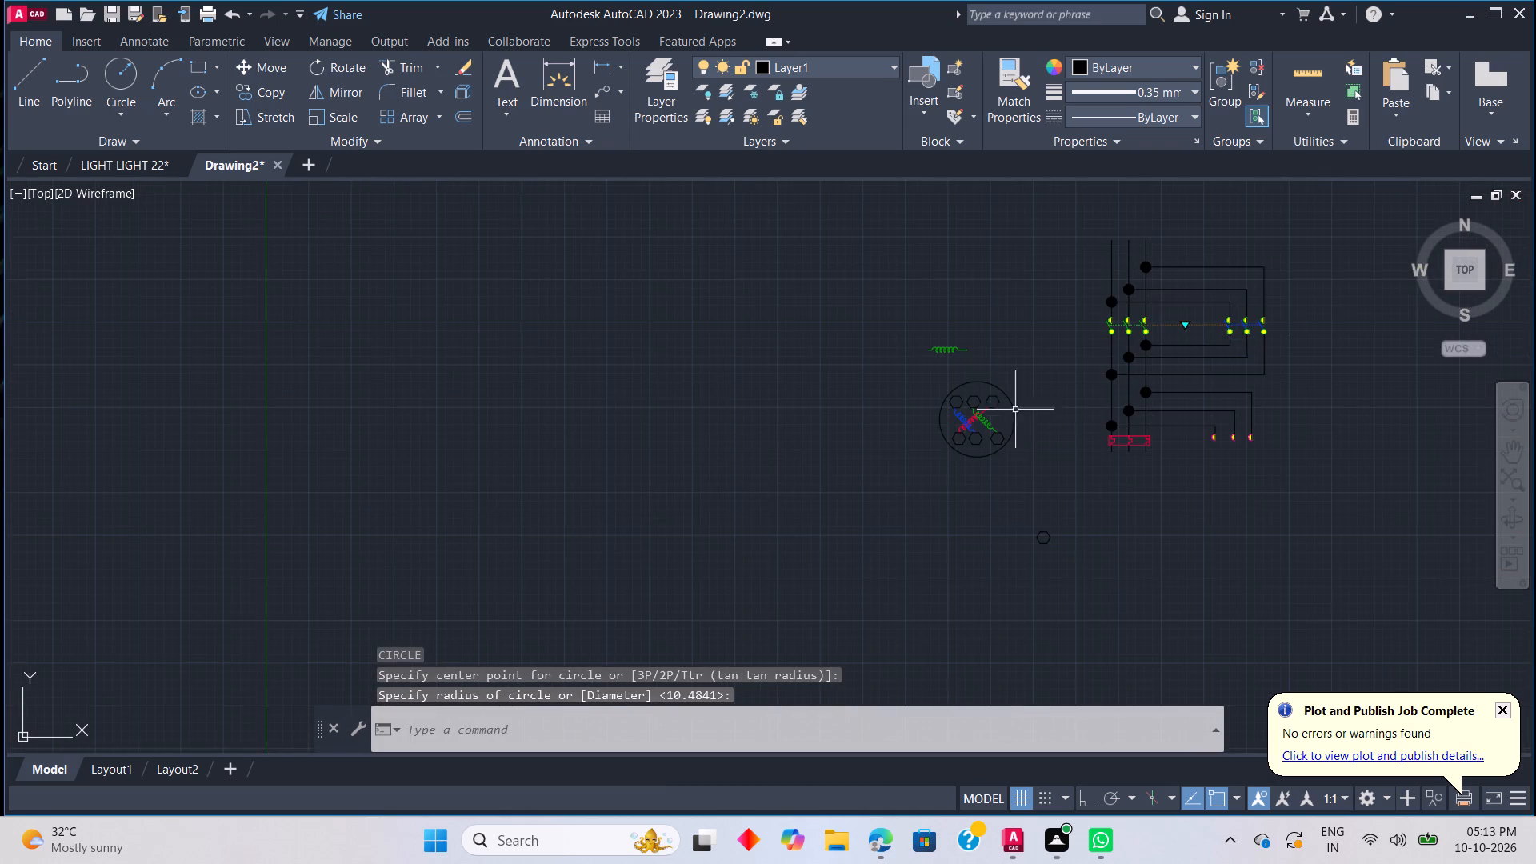
scroll(1030, 429, "up", 2)
left_click(1021, 464)
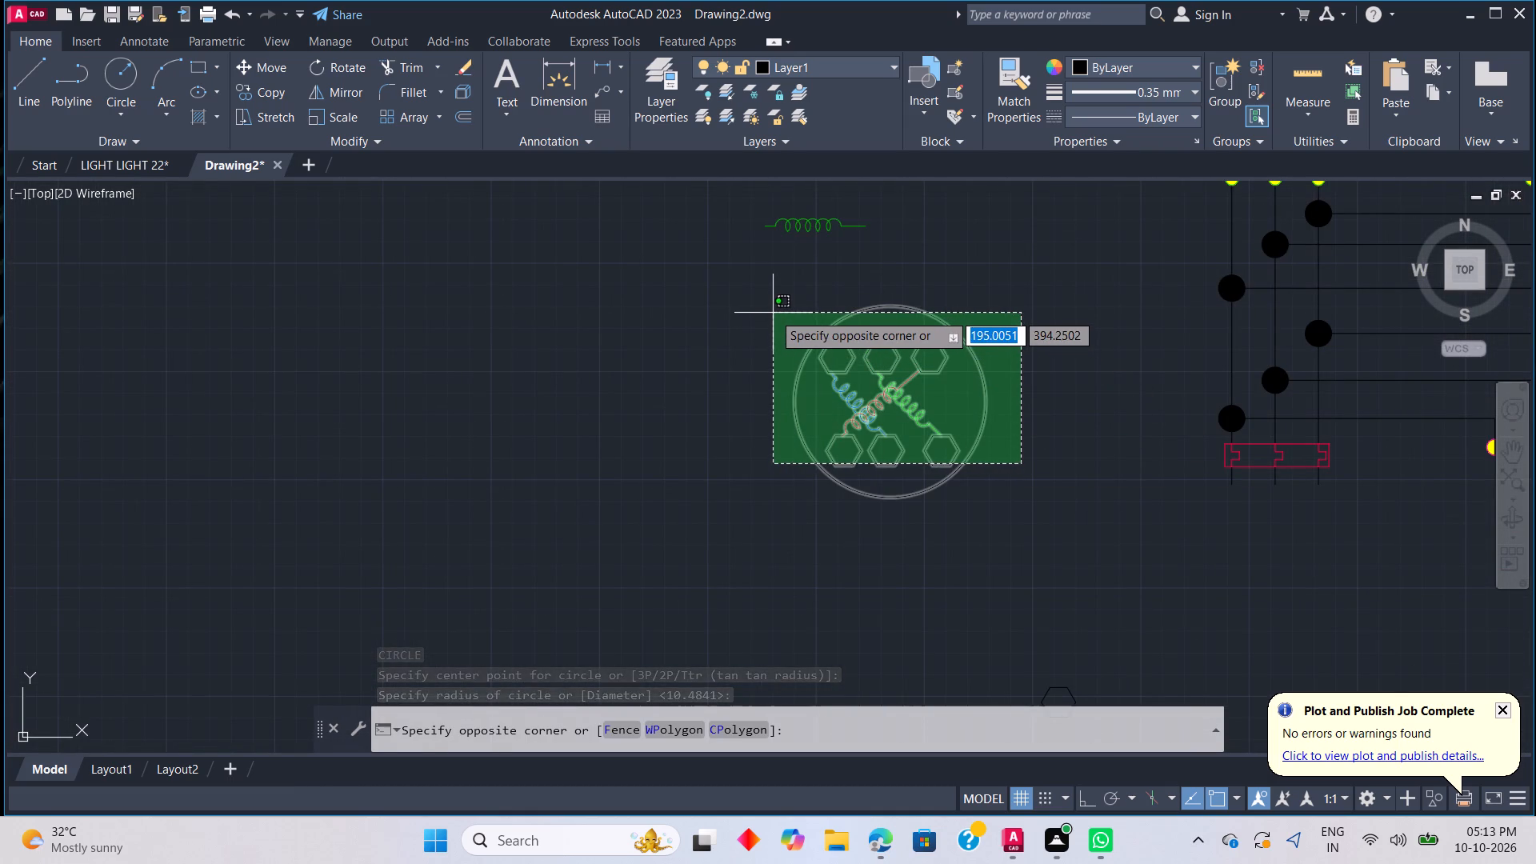
key("Escape")
left_click_drag(1146, 539, 1037, 539)
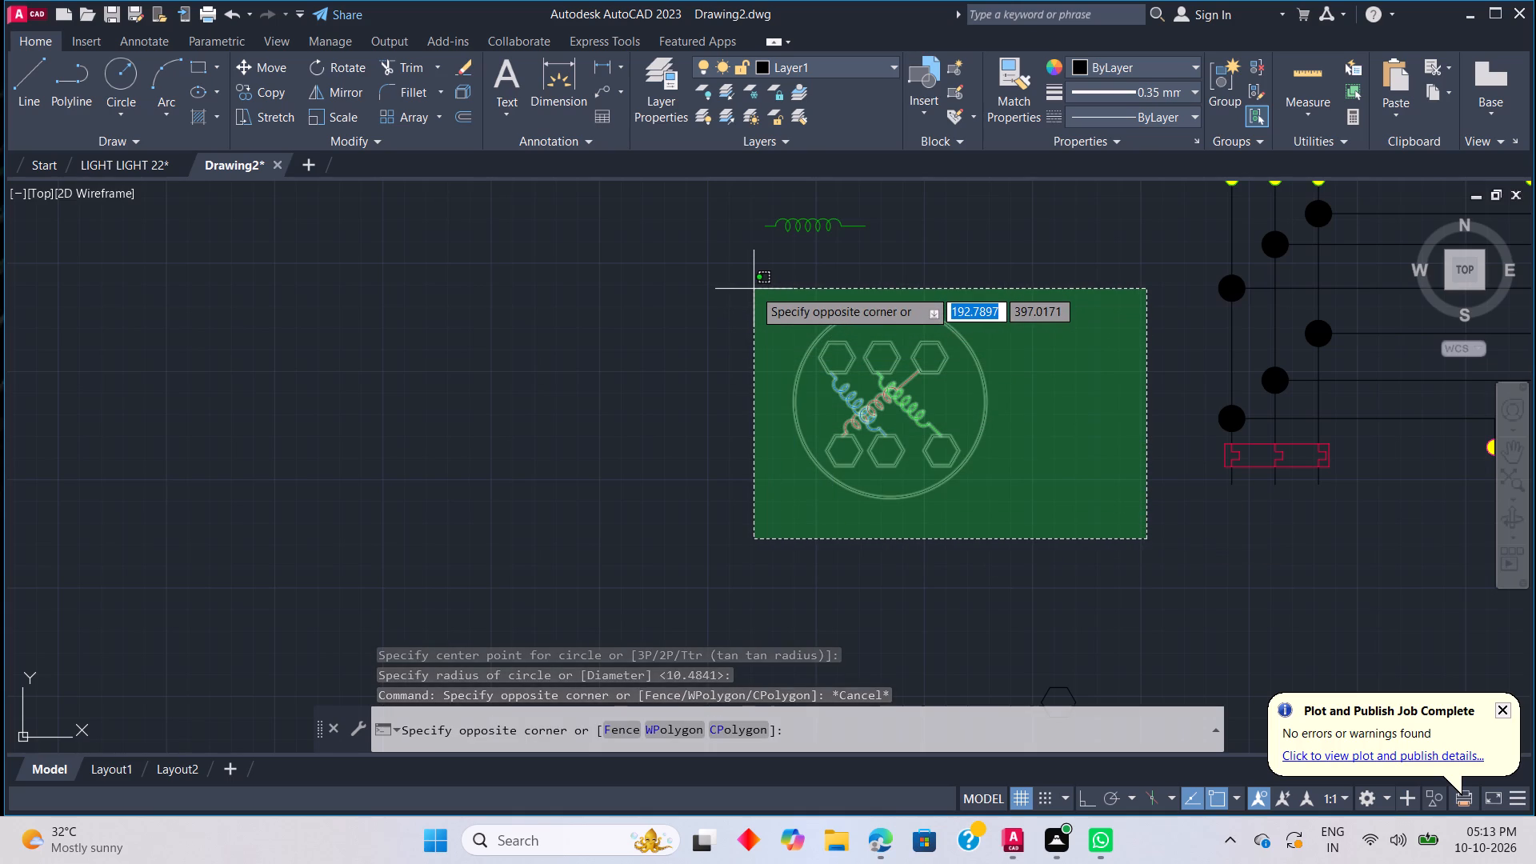
left_click(754, 289)
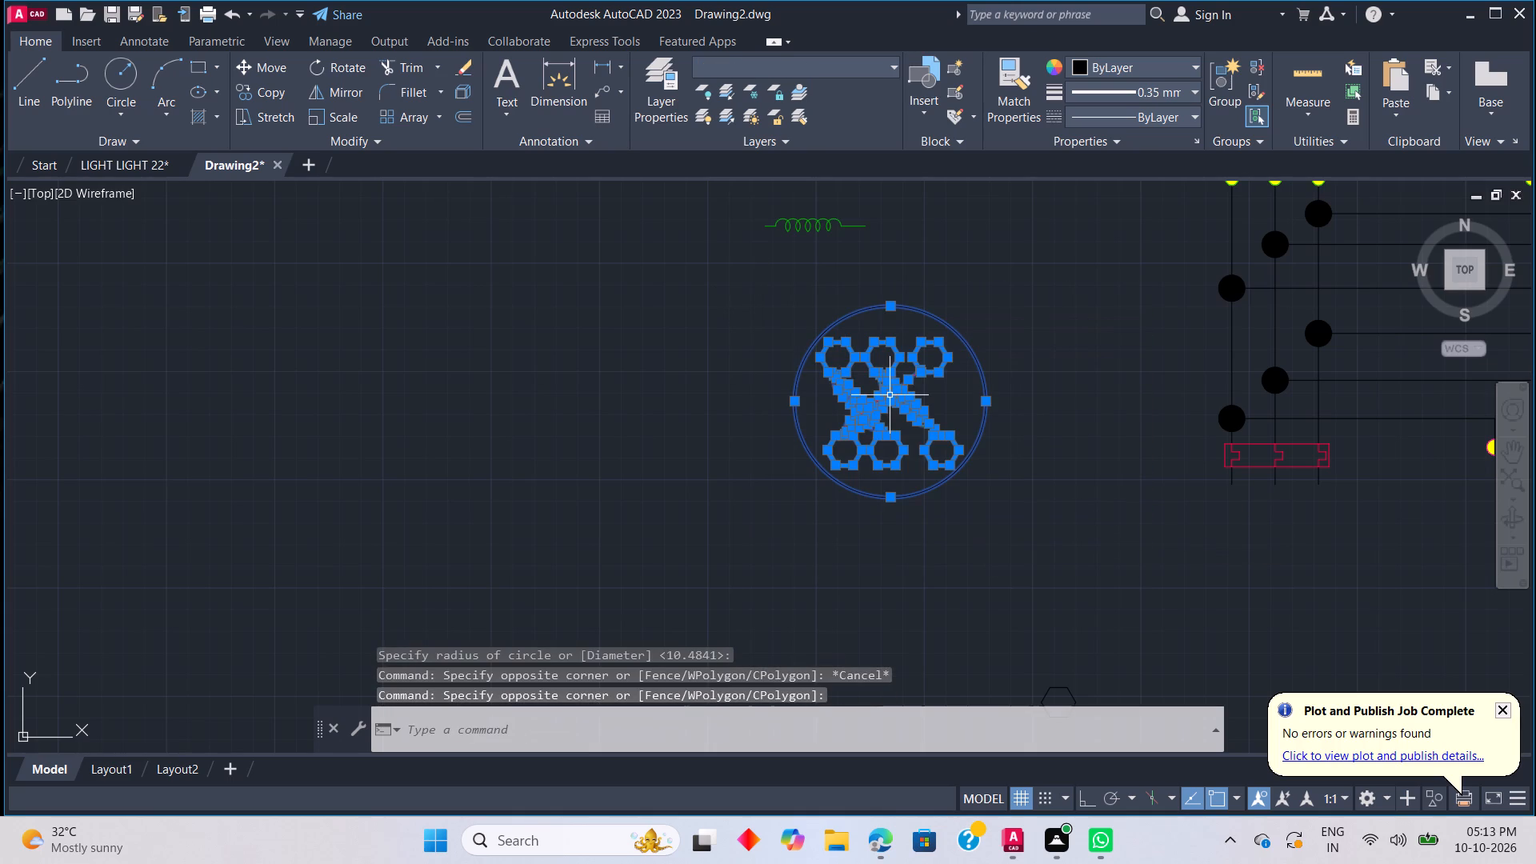
right_click(894, 398)
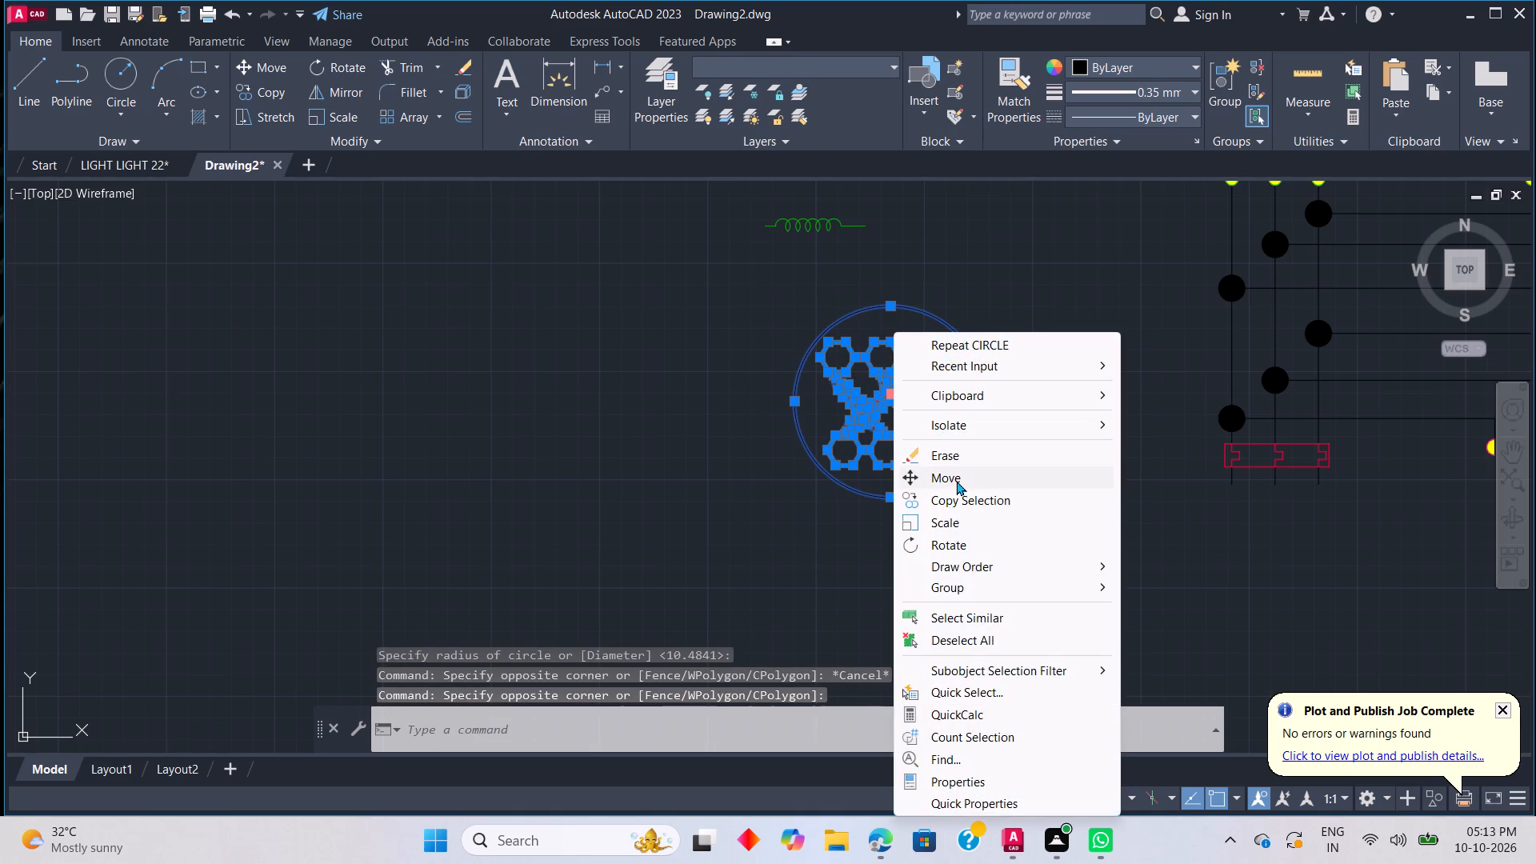
left_click(956, 481)
left_click(890, 396)
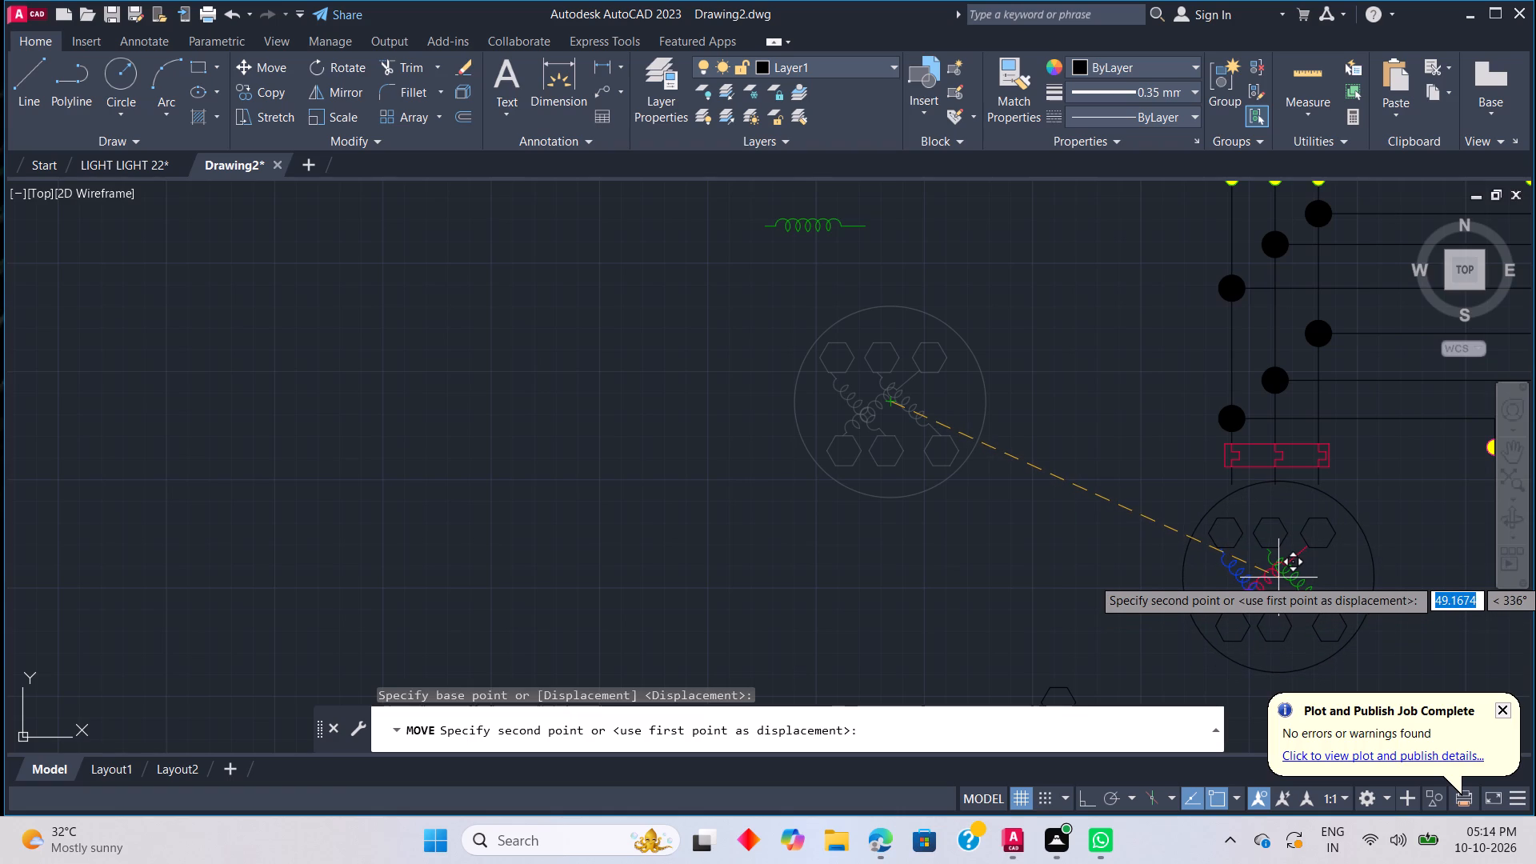
left_click(1278, 578)
key("Escape")
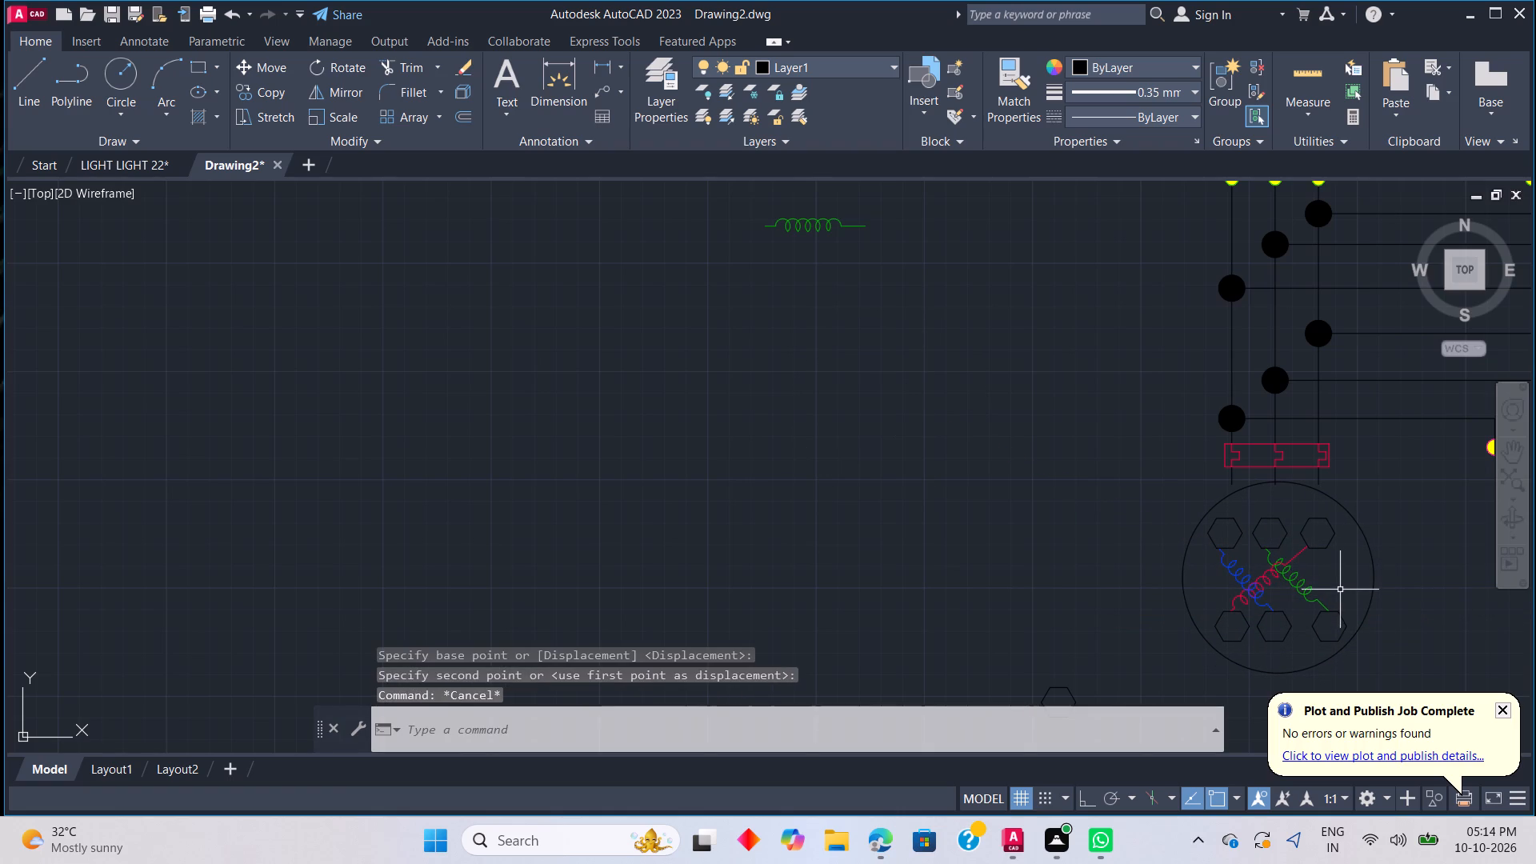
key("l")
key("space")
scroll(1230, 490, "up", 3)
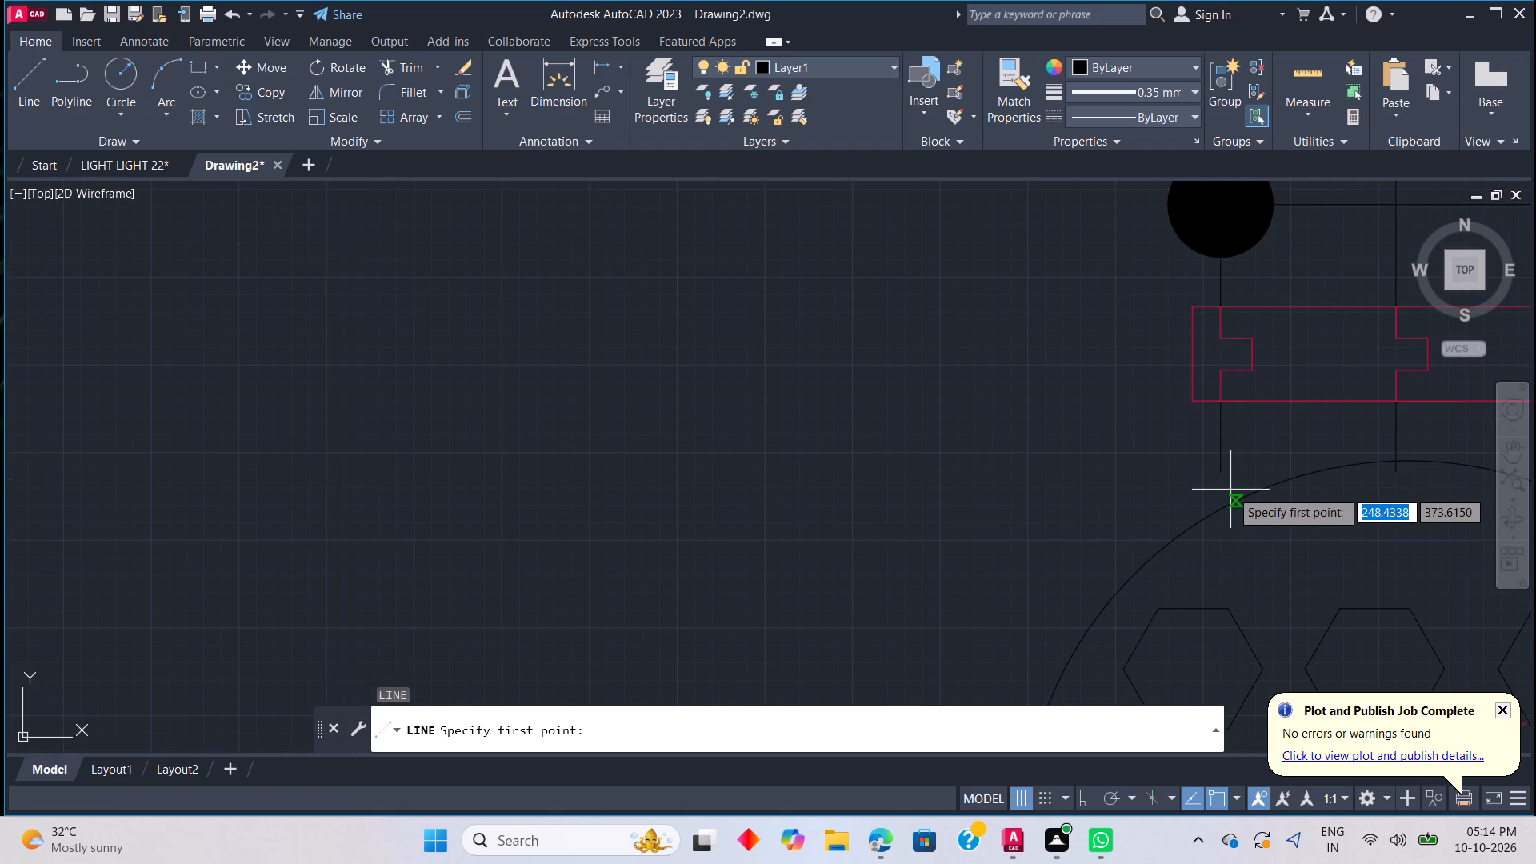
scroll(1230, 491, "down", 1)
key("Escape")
Extend the three vertical wires below the red block down through the circle to the upper hexagons.
type("EX")
key("space")
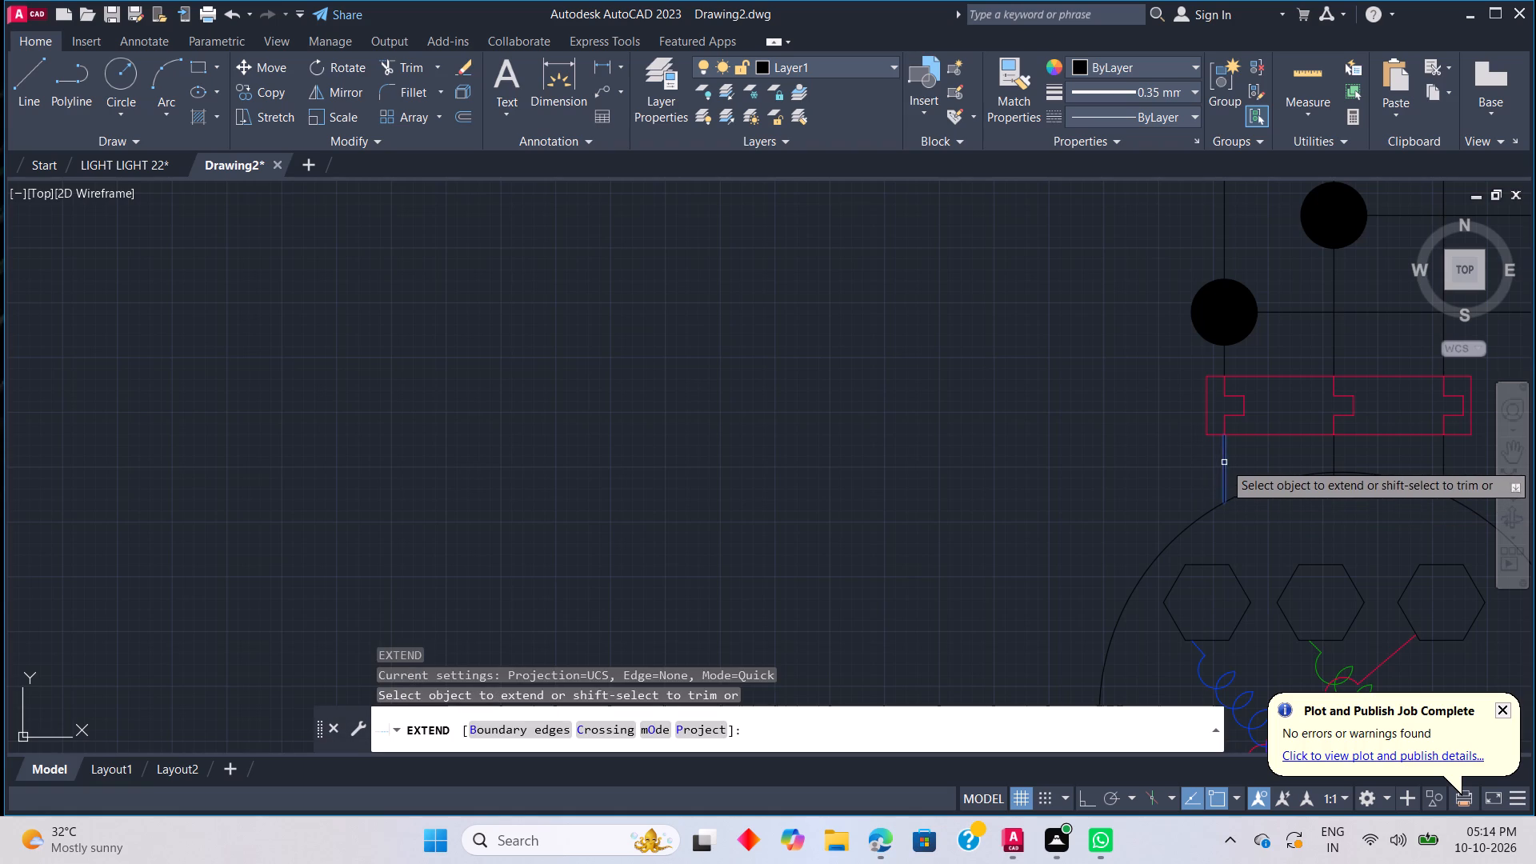
left_click(1224, 462)
left_click(1227, 477)
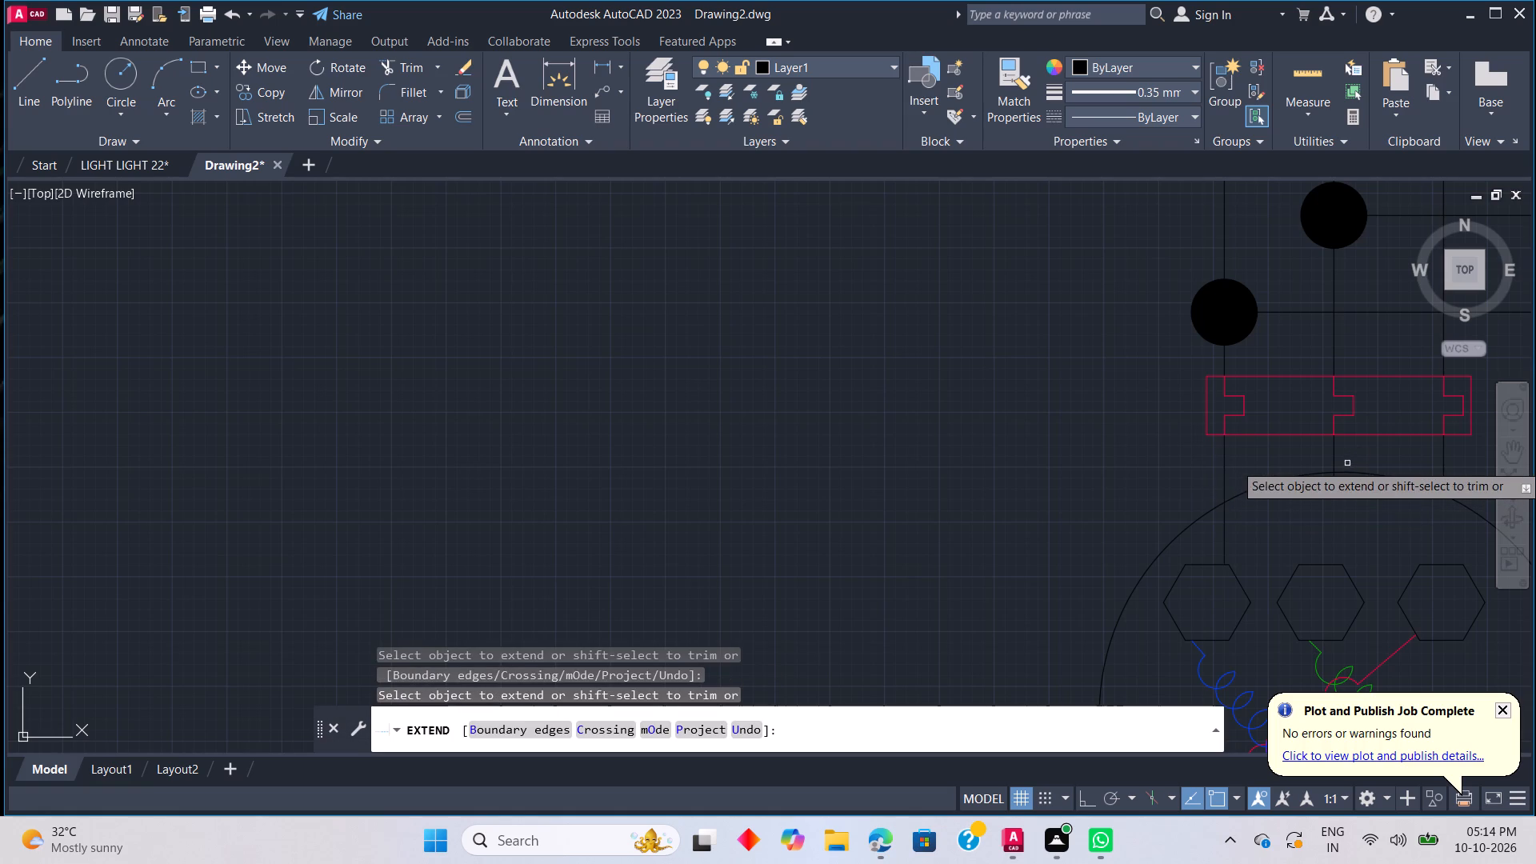
left_click(1336, 458)
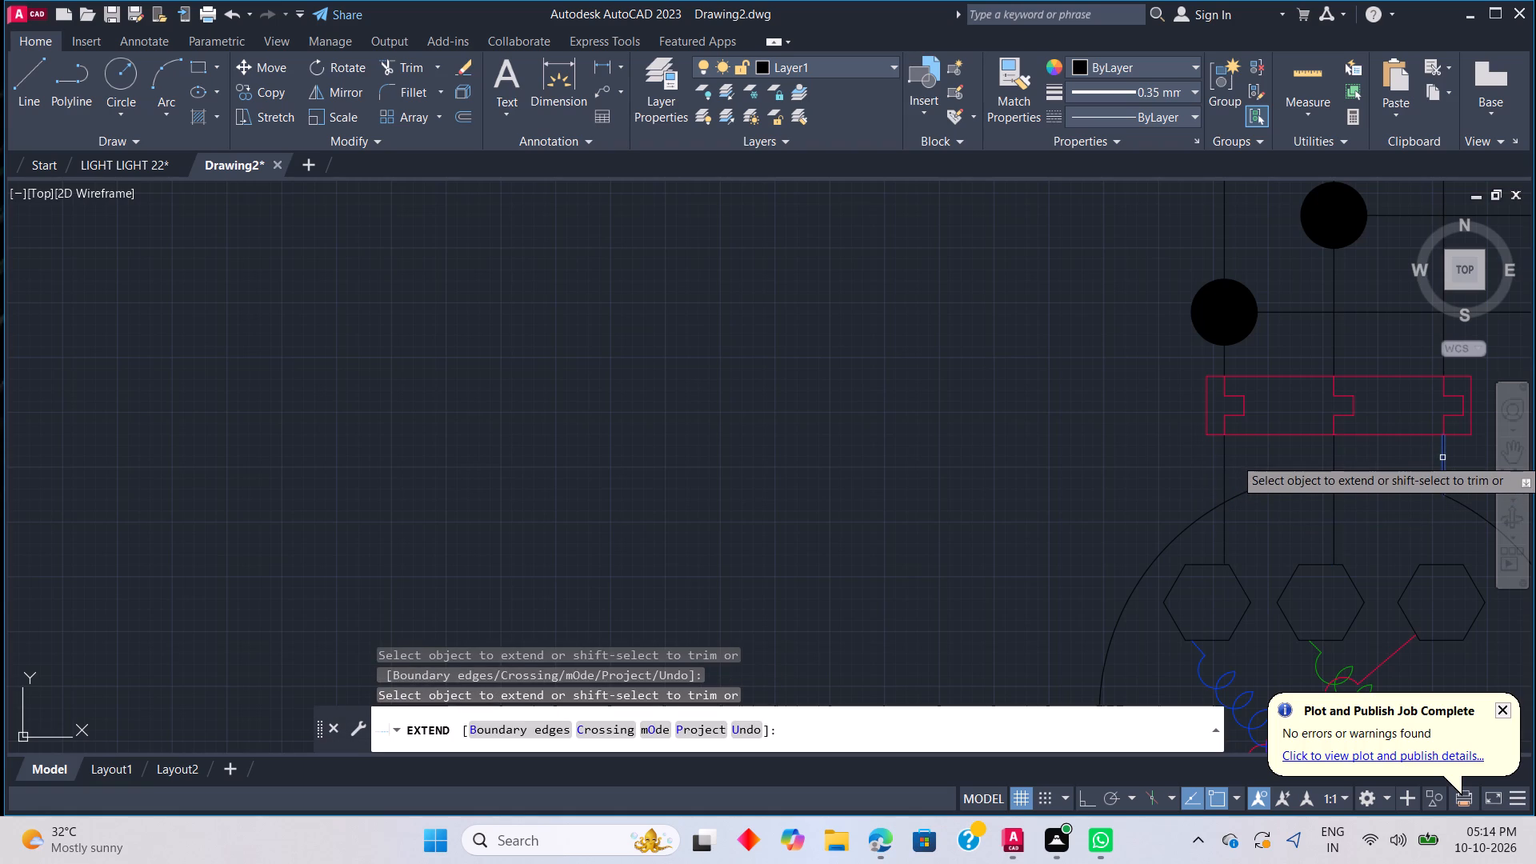
left_click(1442, 458)
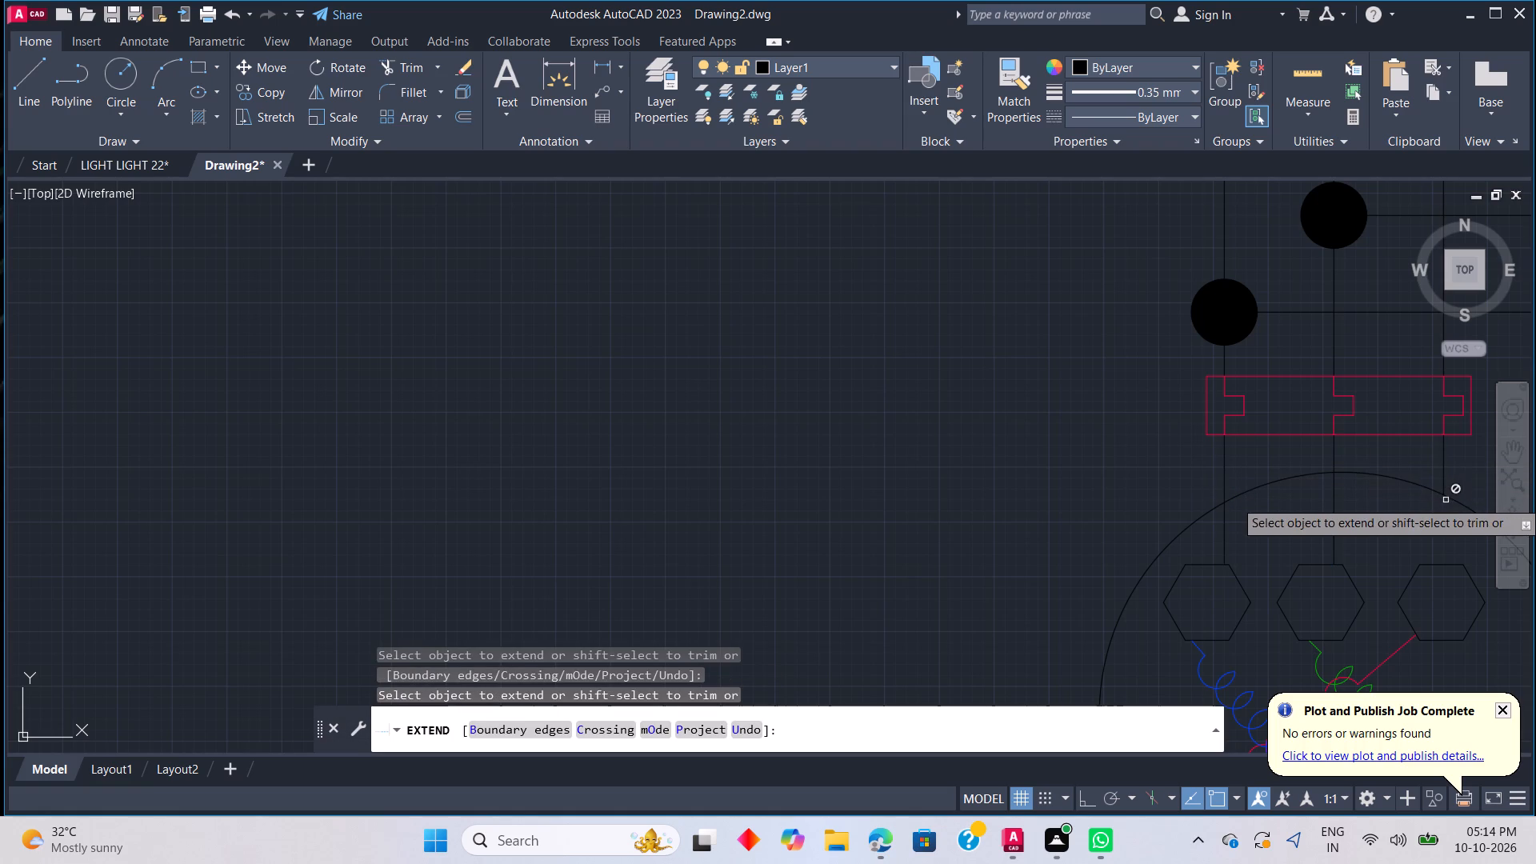
left_click(1445, 467)
scroll(1405, 526, "down", 5)
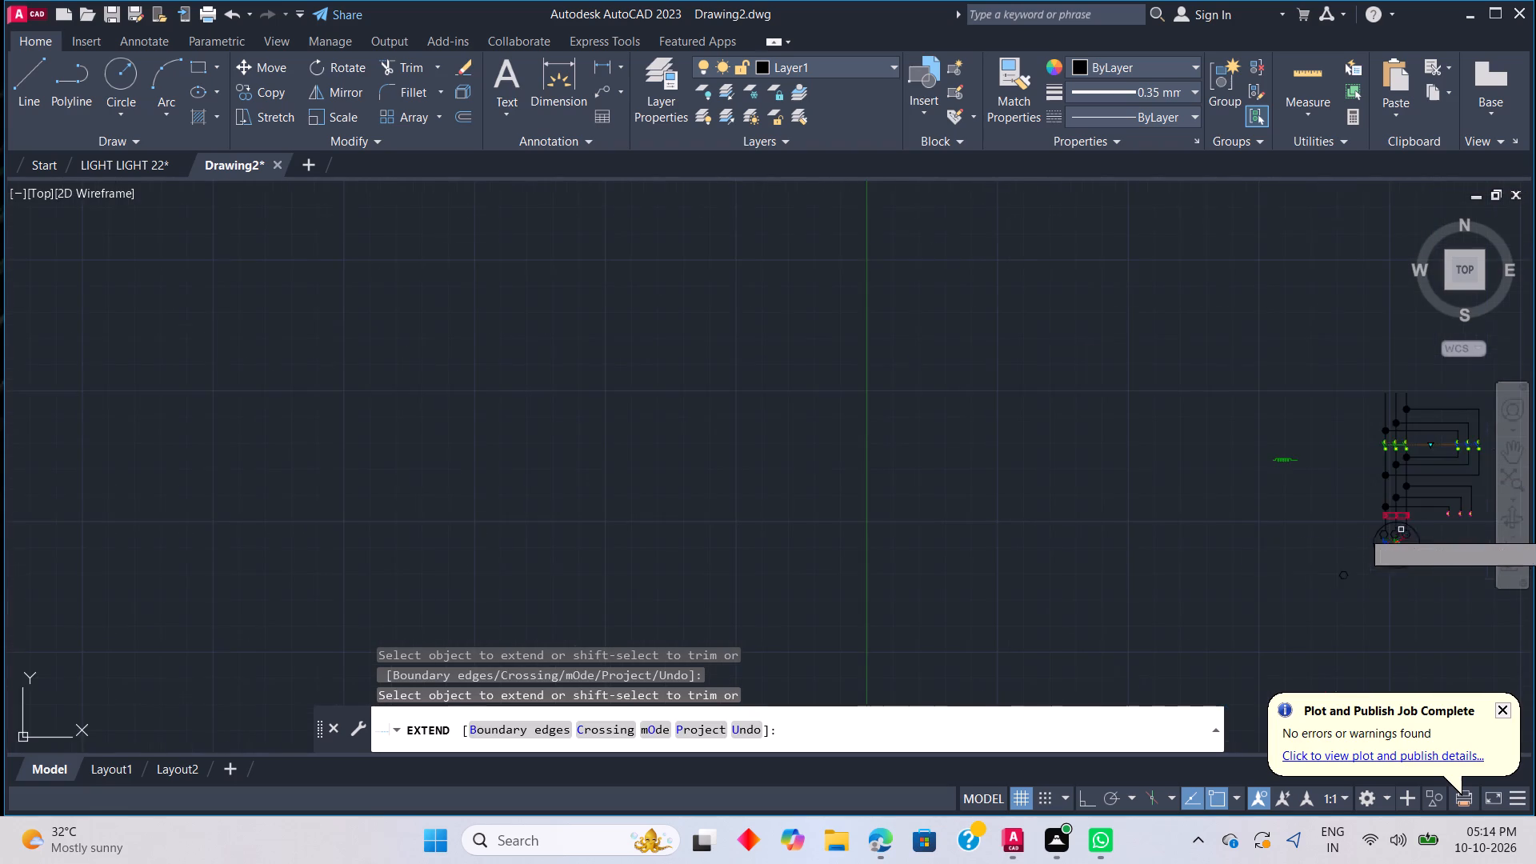
scroll(1422, 570, "up", 4)
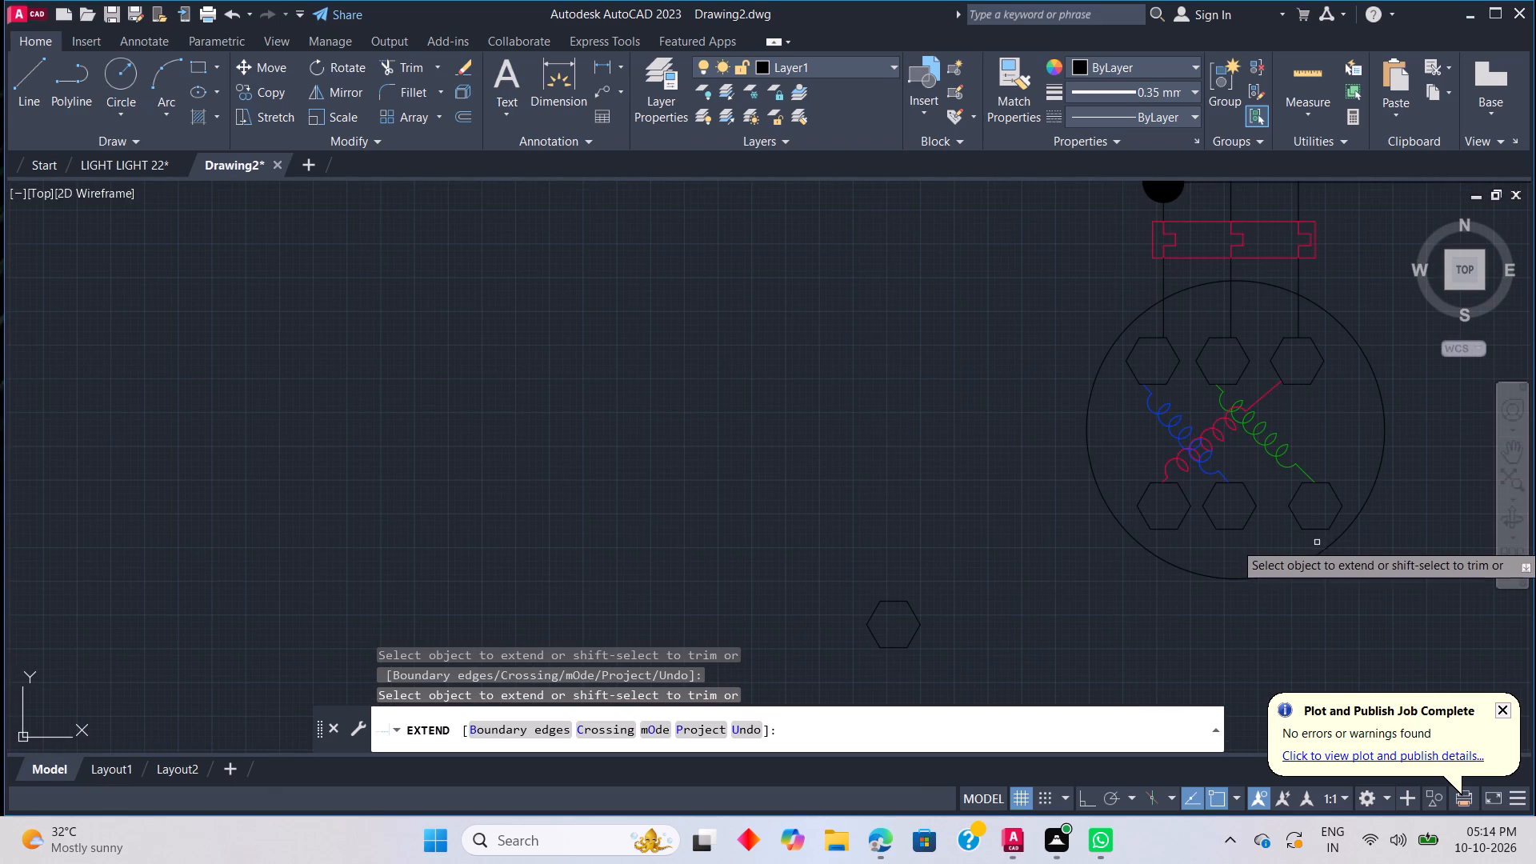
key("Escape")
Put the circle enclosing the coils and hexagons on Layer6.
scroll(1323, 548, "down", 3)
scroll(1334, 564, "up", 1)
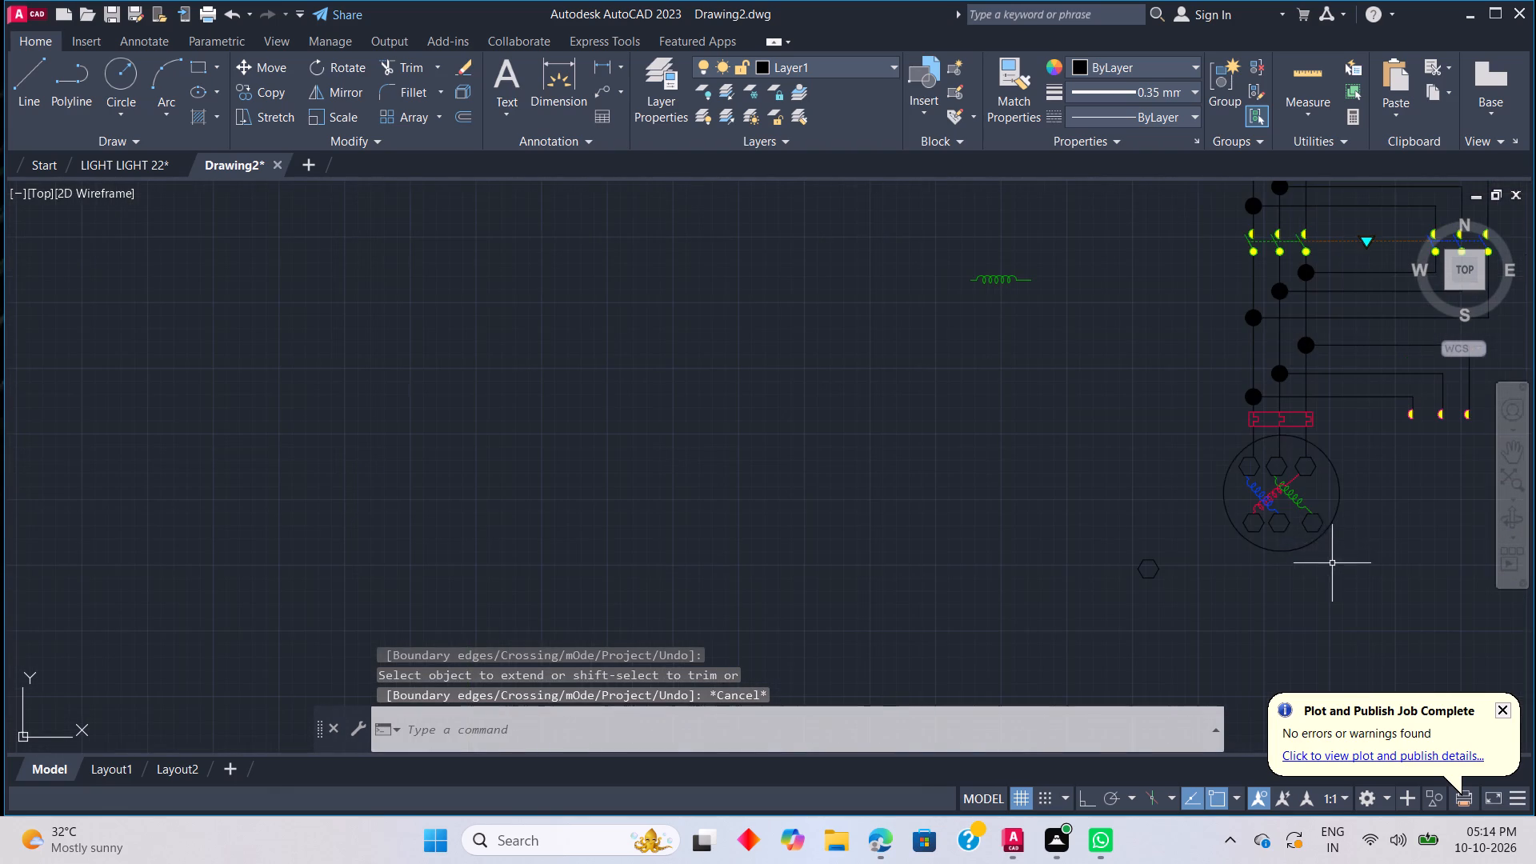
scroll(1319, 539, "up", 1)
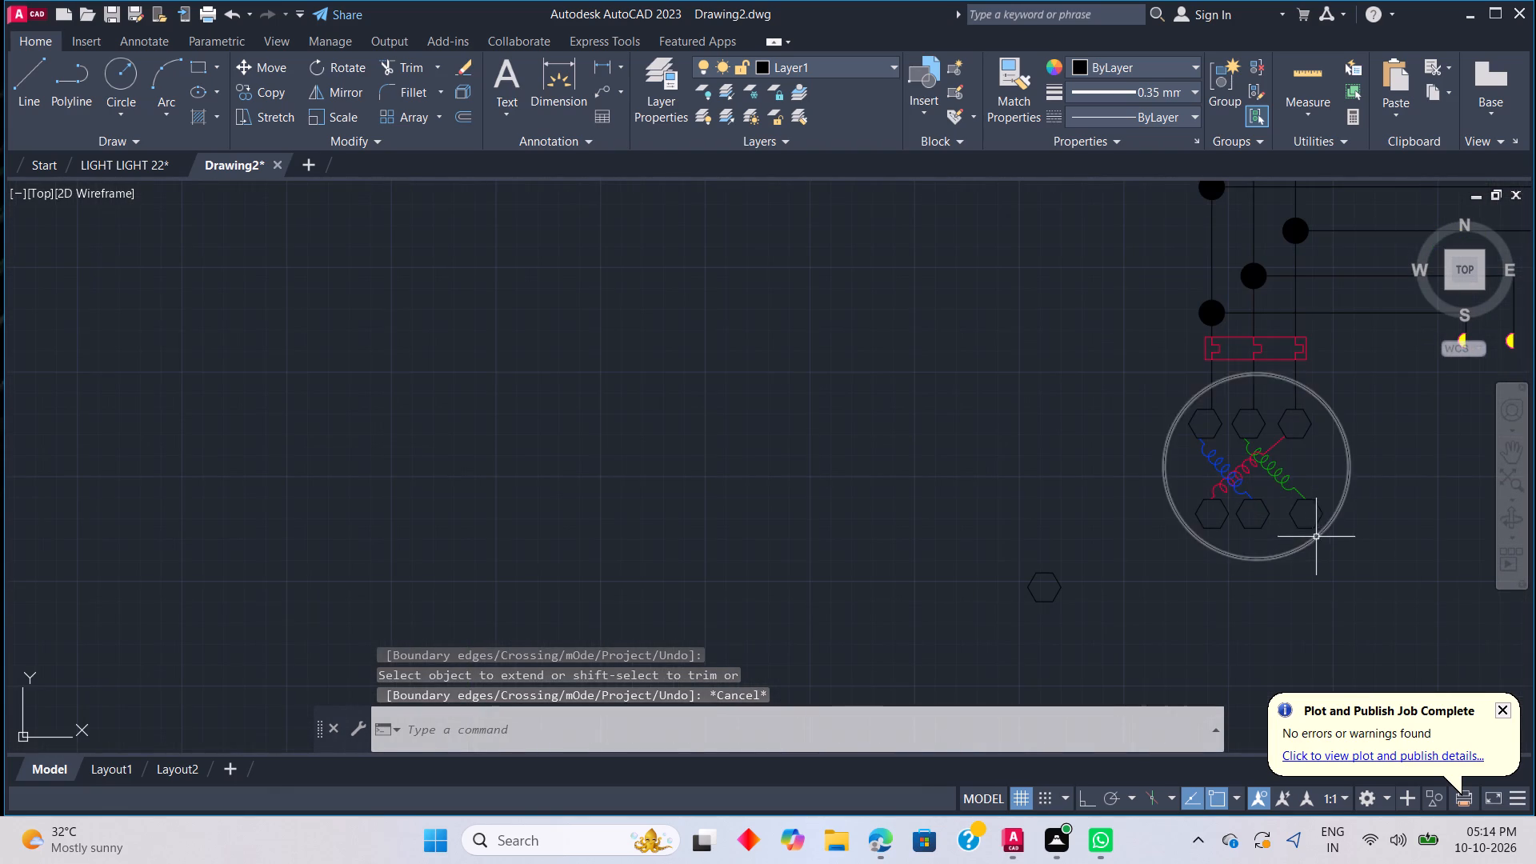
left_click(1348, 478)
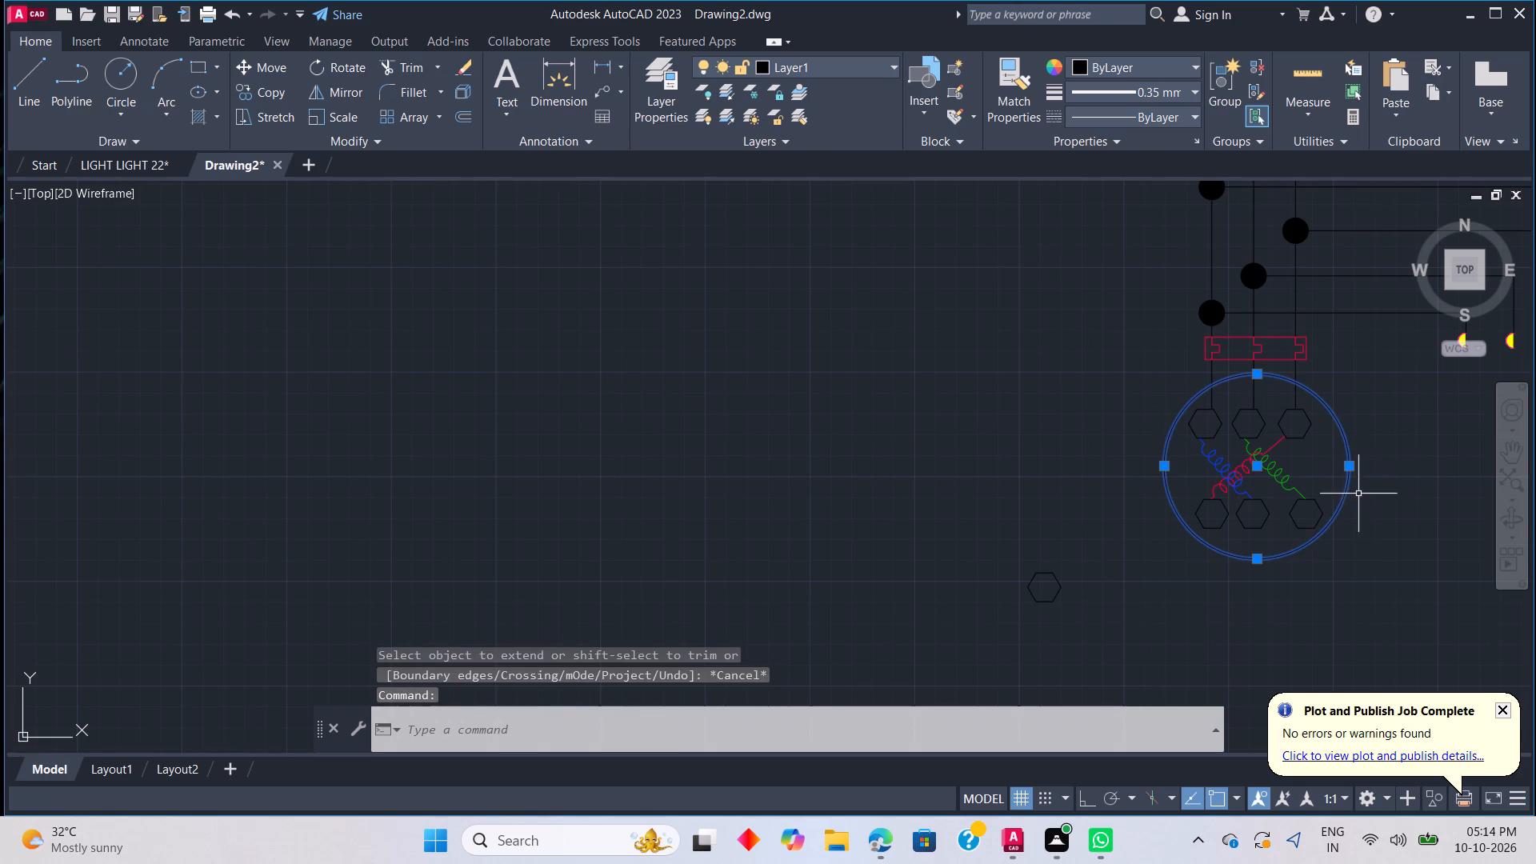
right_click(1378, 506)
left_click(1097, 60)
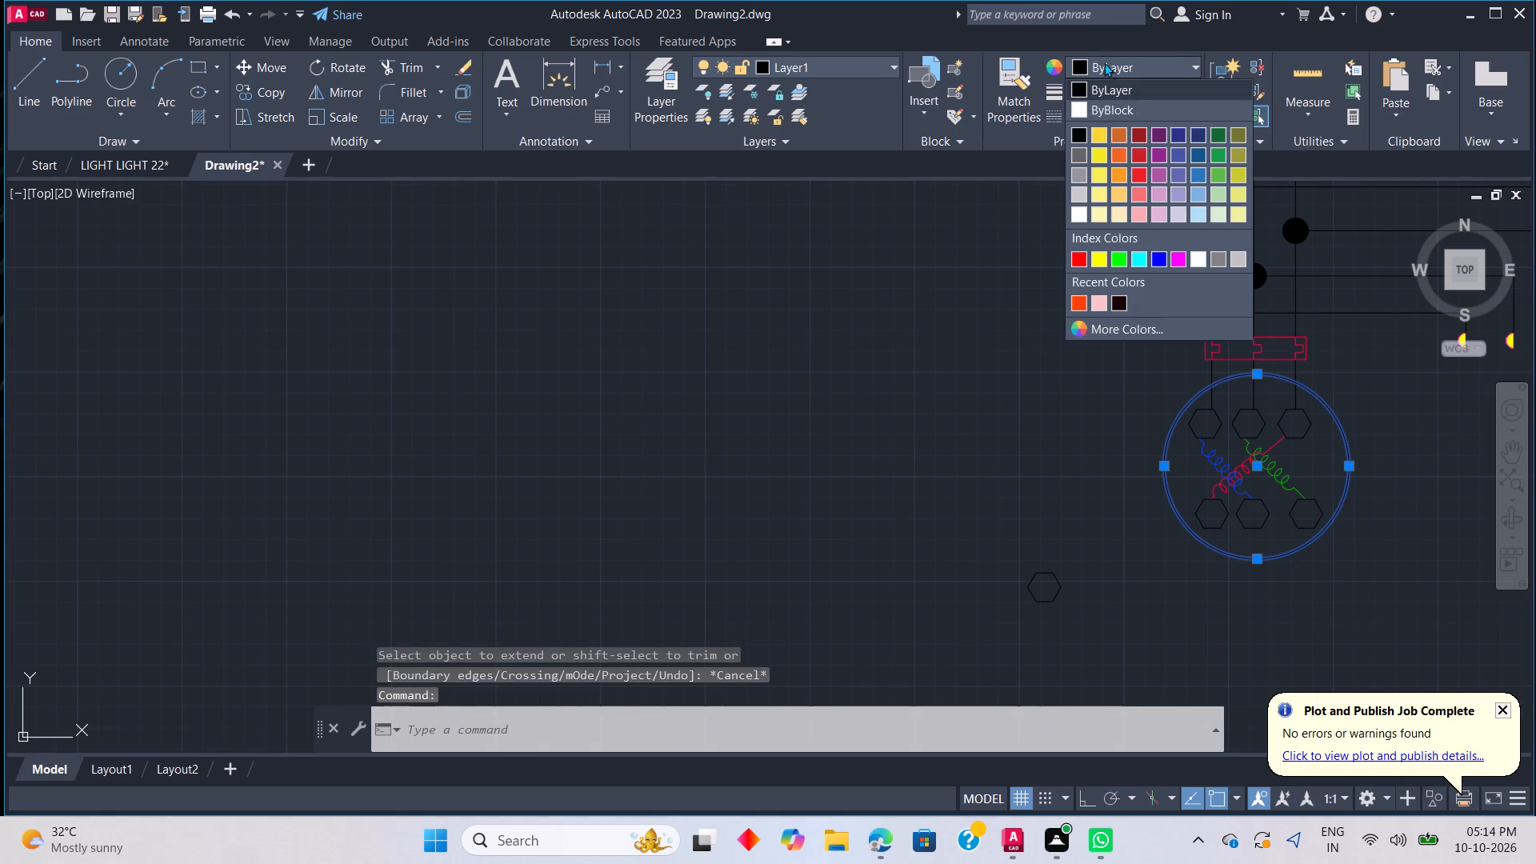
left_click(854, 58)
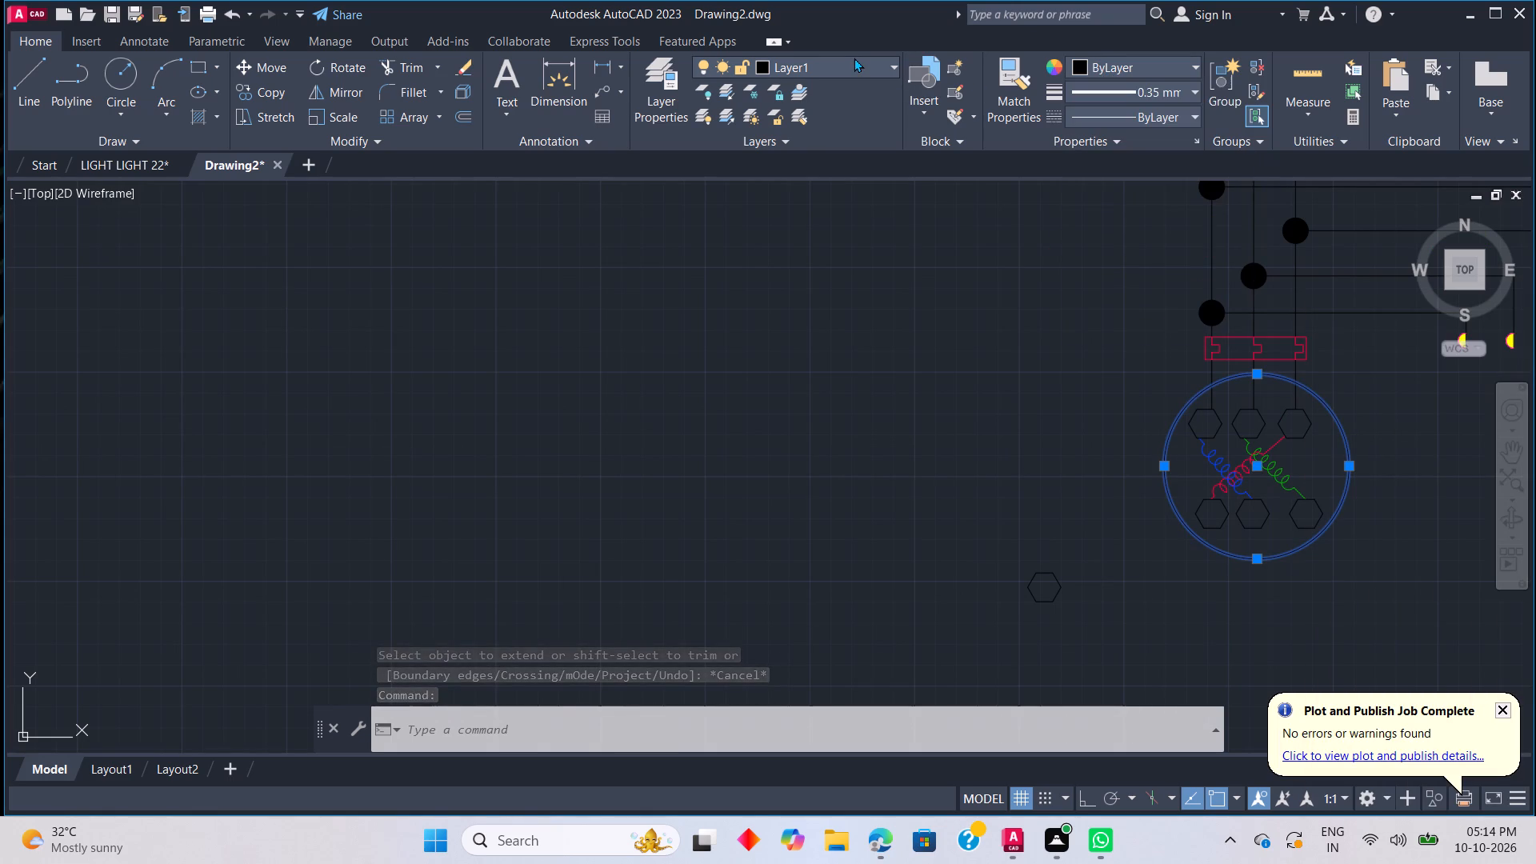
left_click(862, 64)
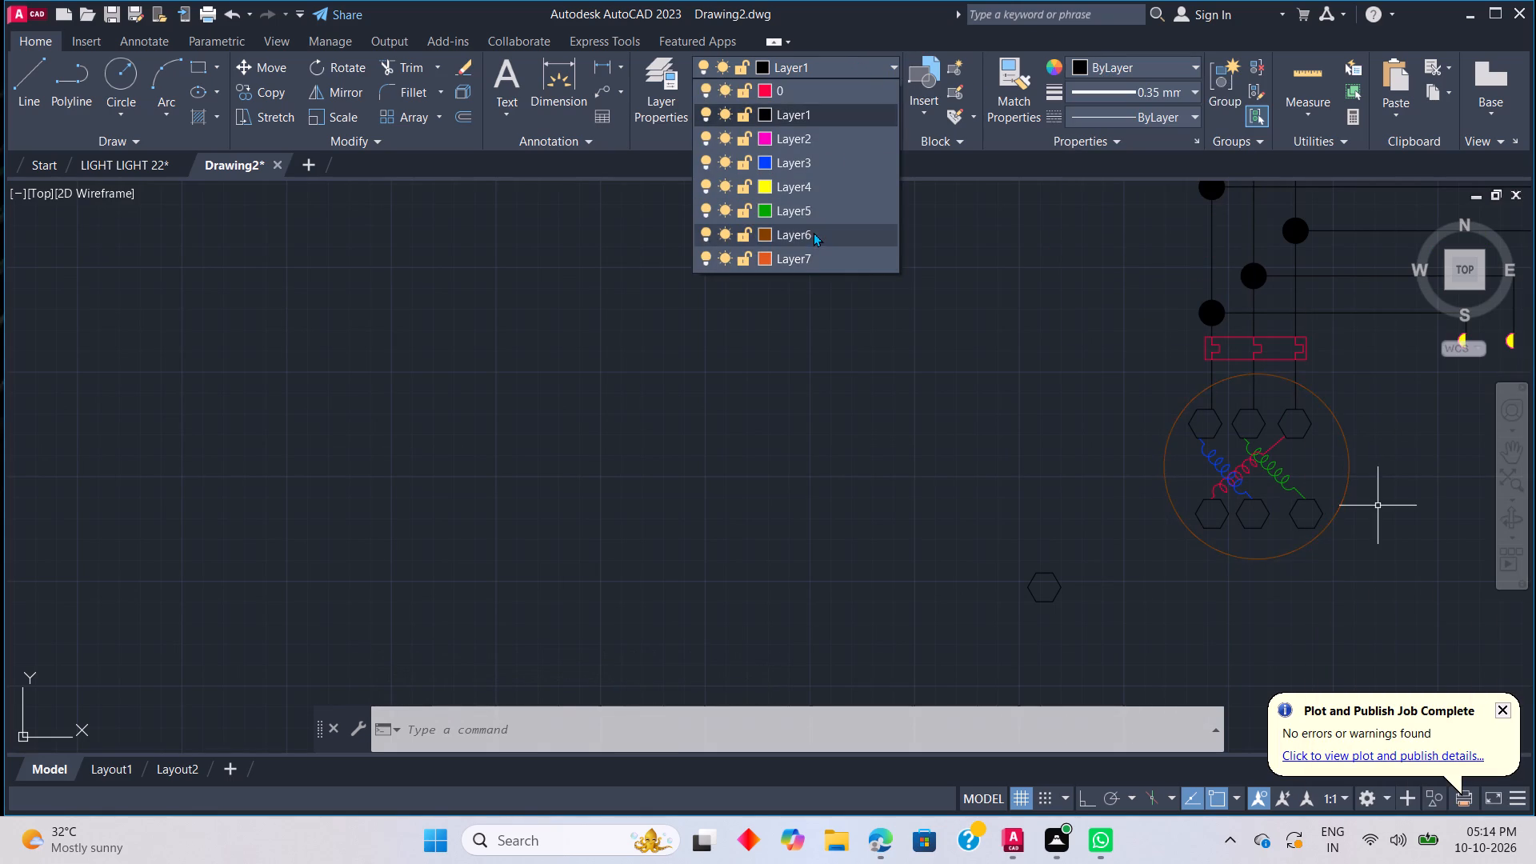
left_click(813, 232)
left_click(943, 387)
key("Escape")
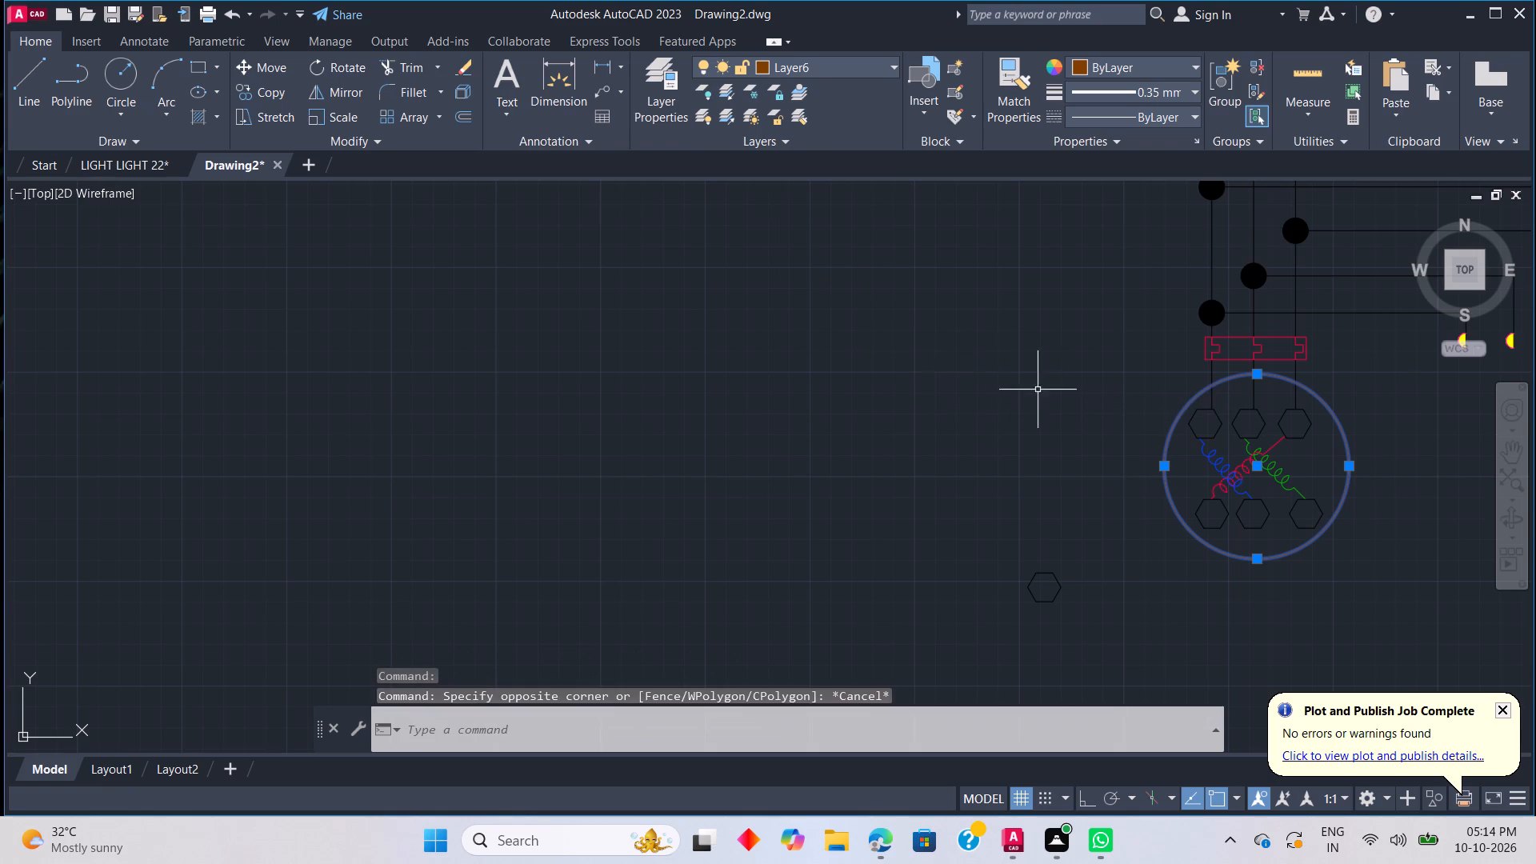
Fill all six hexagons inside the circle with a solid yellow hatch.
scroll(1157, 427, "up", 1)
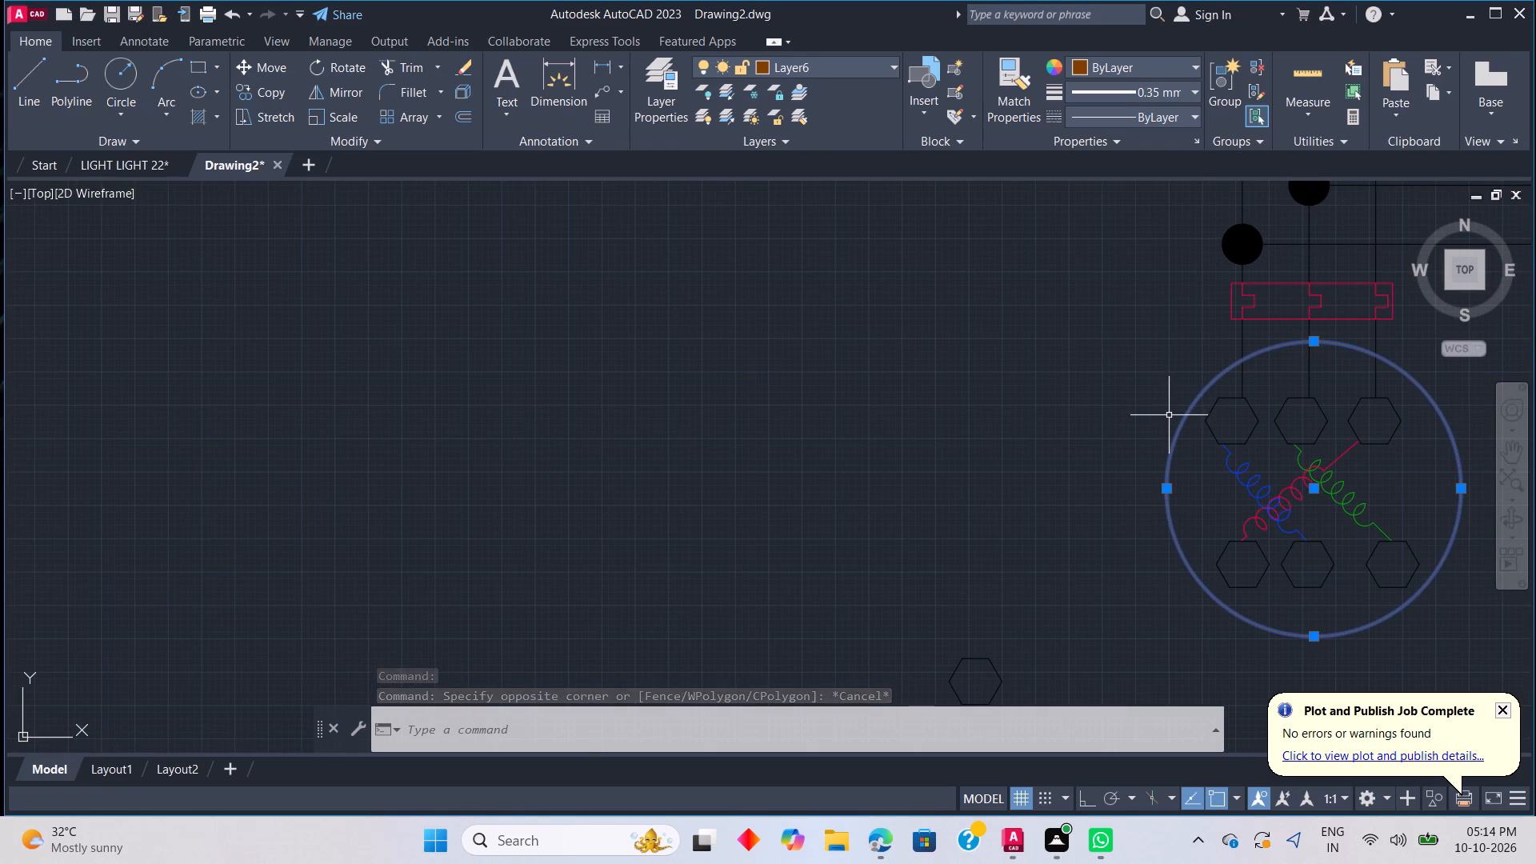
scroll(1169, 413, "up", 1)
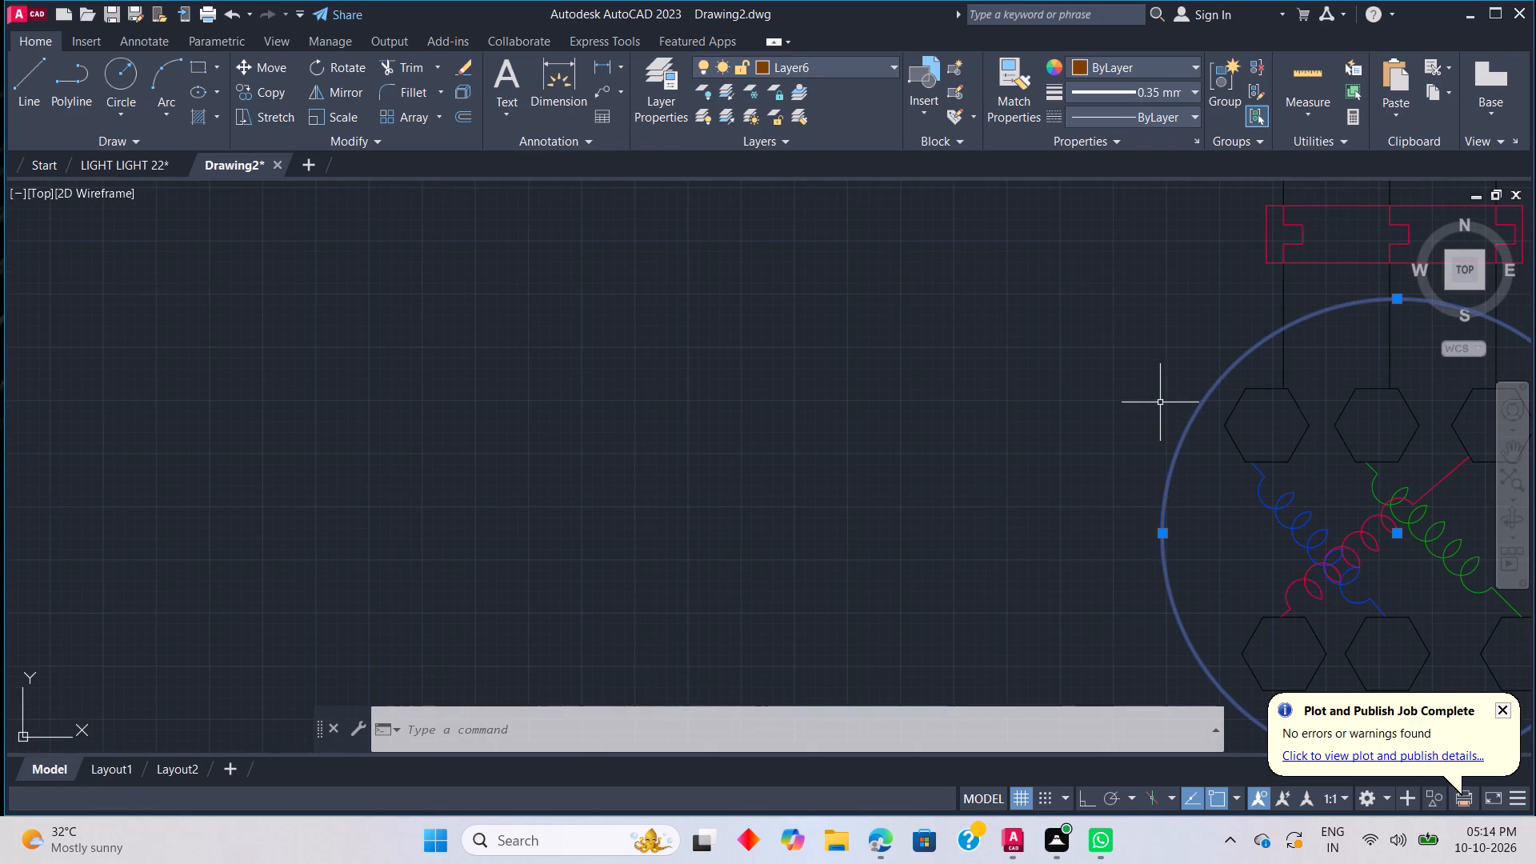
key("h")
key("space")
left_click(1265, 423)
scroll(1010, 430, "down", 3)
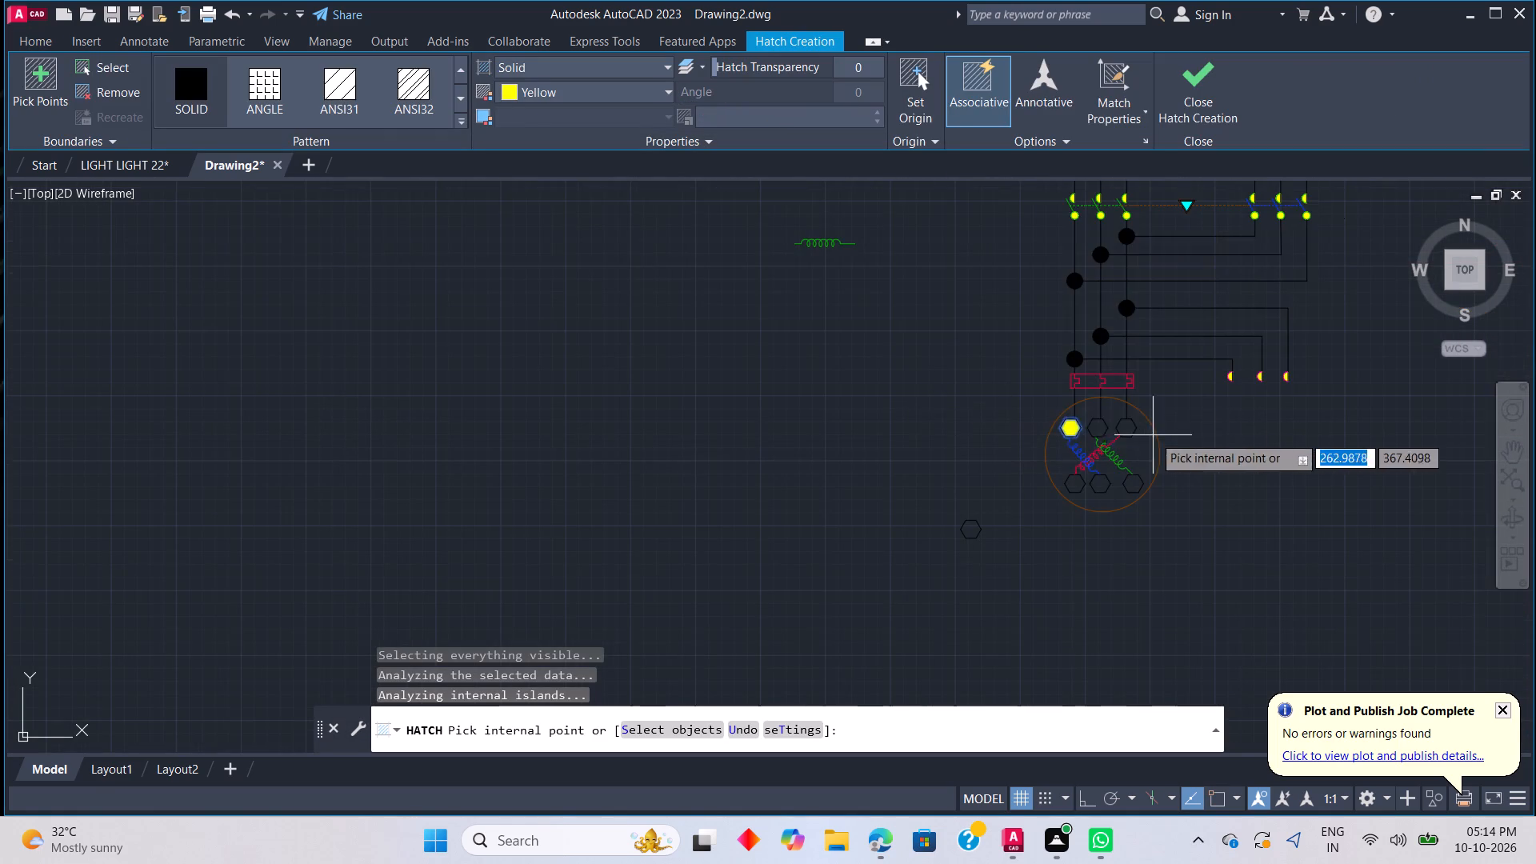
scroll(1152, 434, "up", 3)
left_click(936, 421)
left_click(1044, 408)
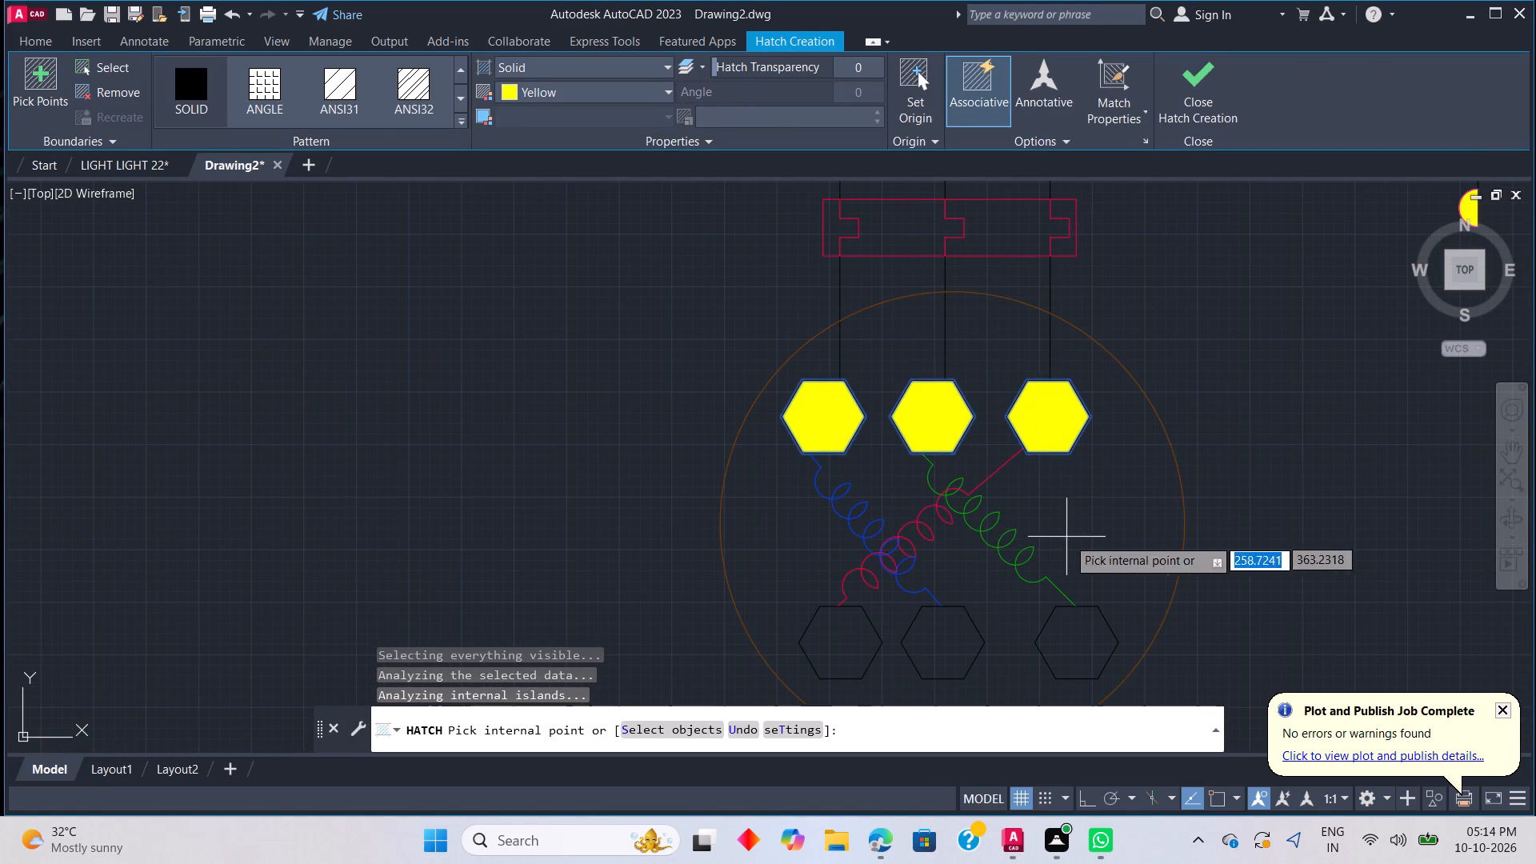
left_click_drag(1074, 629, 1060, 625)
left_click(947, 638)
left_click(840, 637)
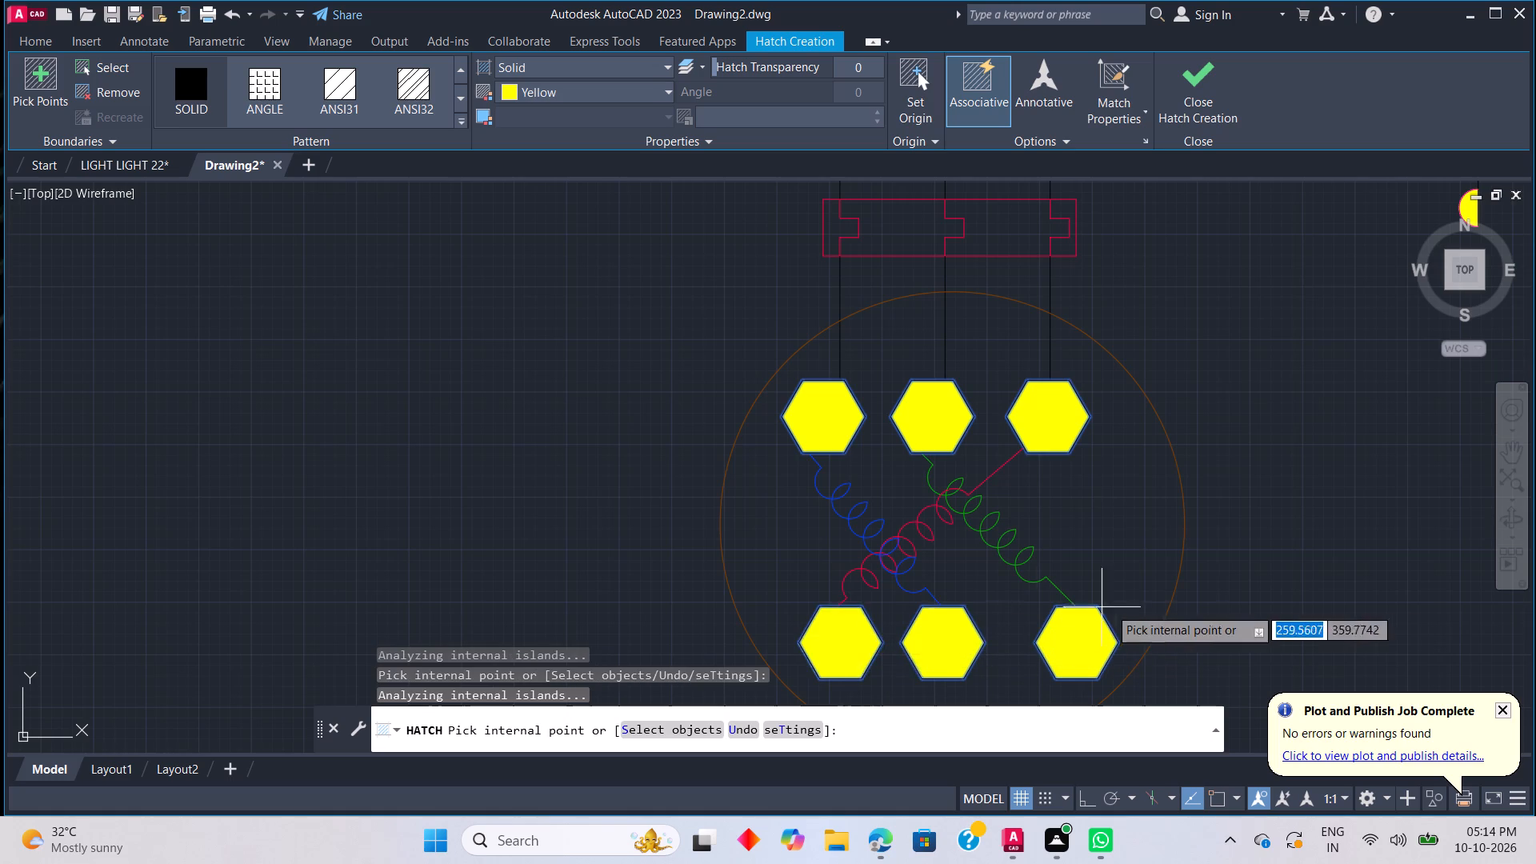
key("Escape")
Erase the leftover unfilled hexagon outside the circle.
scroll(1131, 571, "down", 4)
scroll(1178, 590, "up", 2)
scroll(1150, 546, "down", 2)
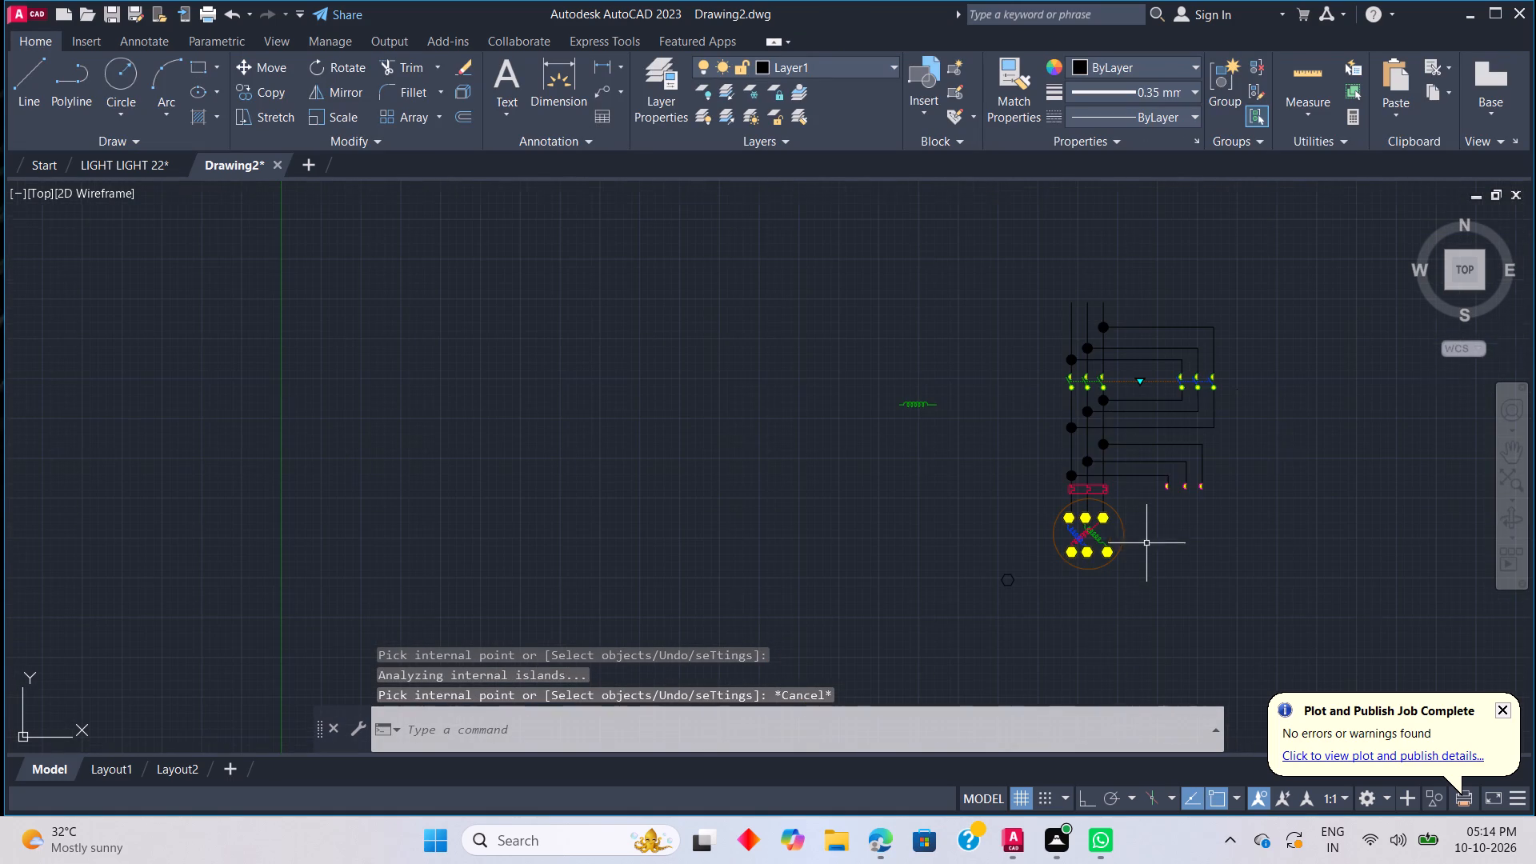
scroll(1148, 526, "up", 1)
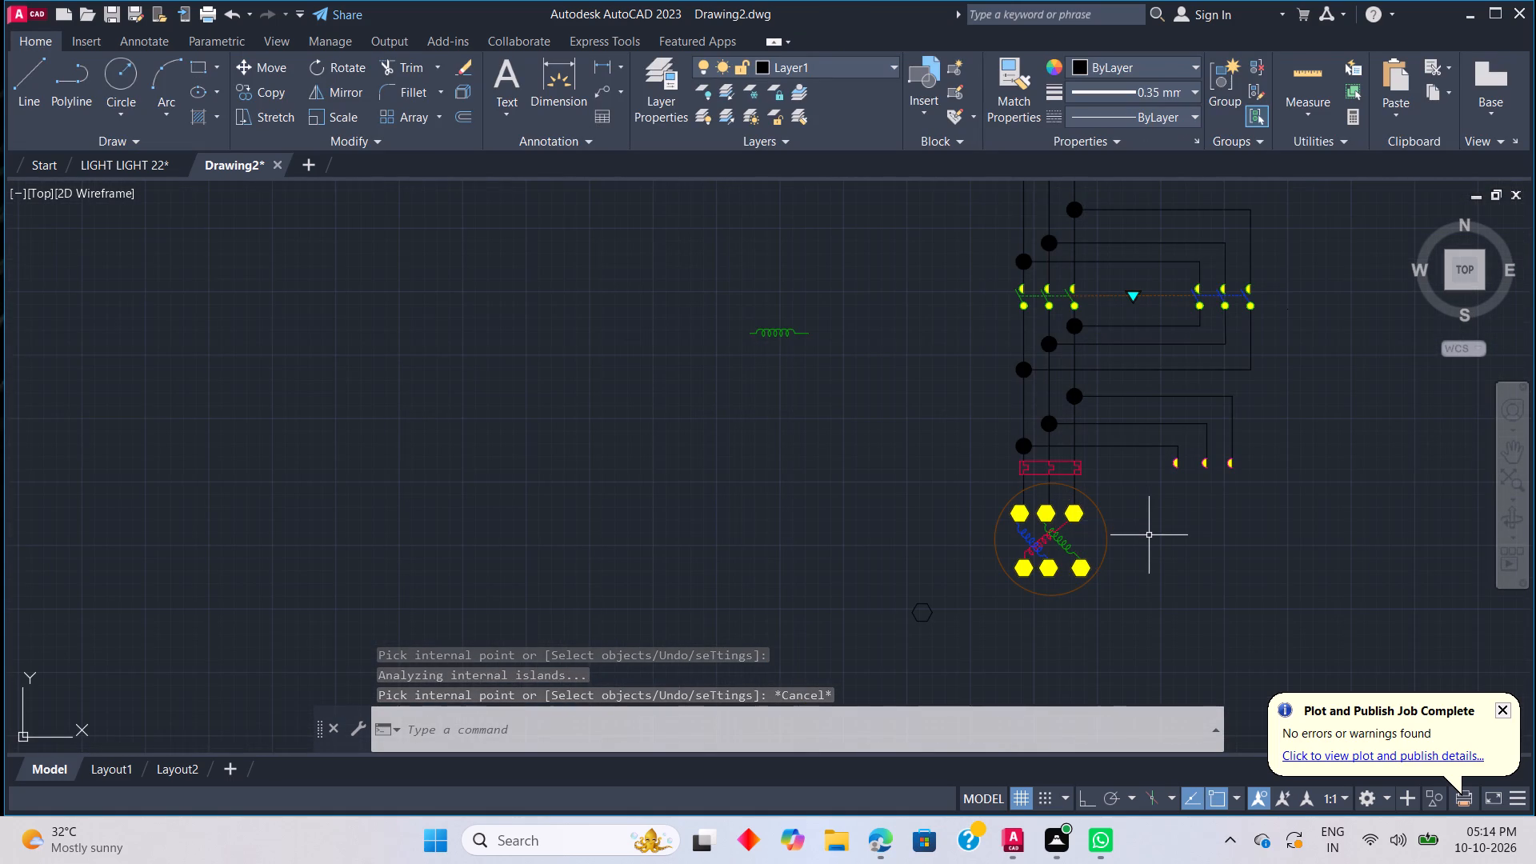
scroll(1149, 535, "down", 1)
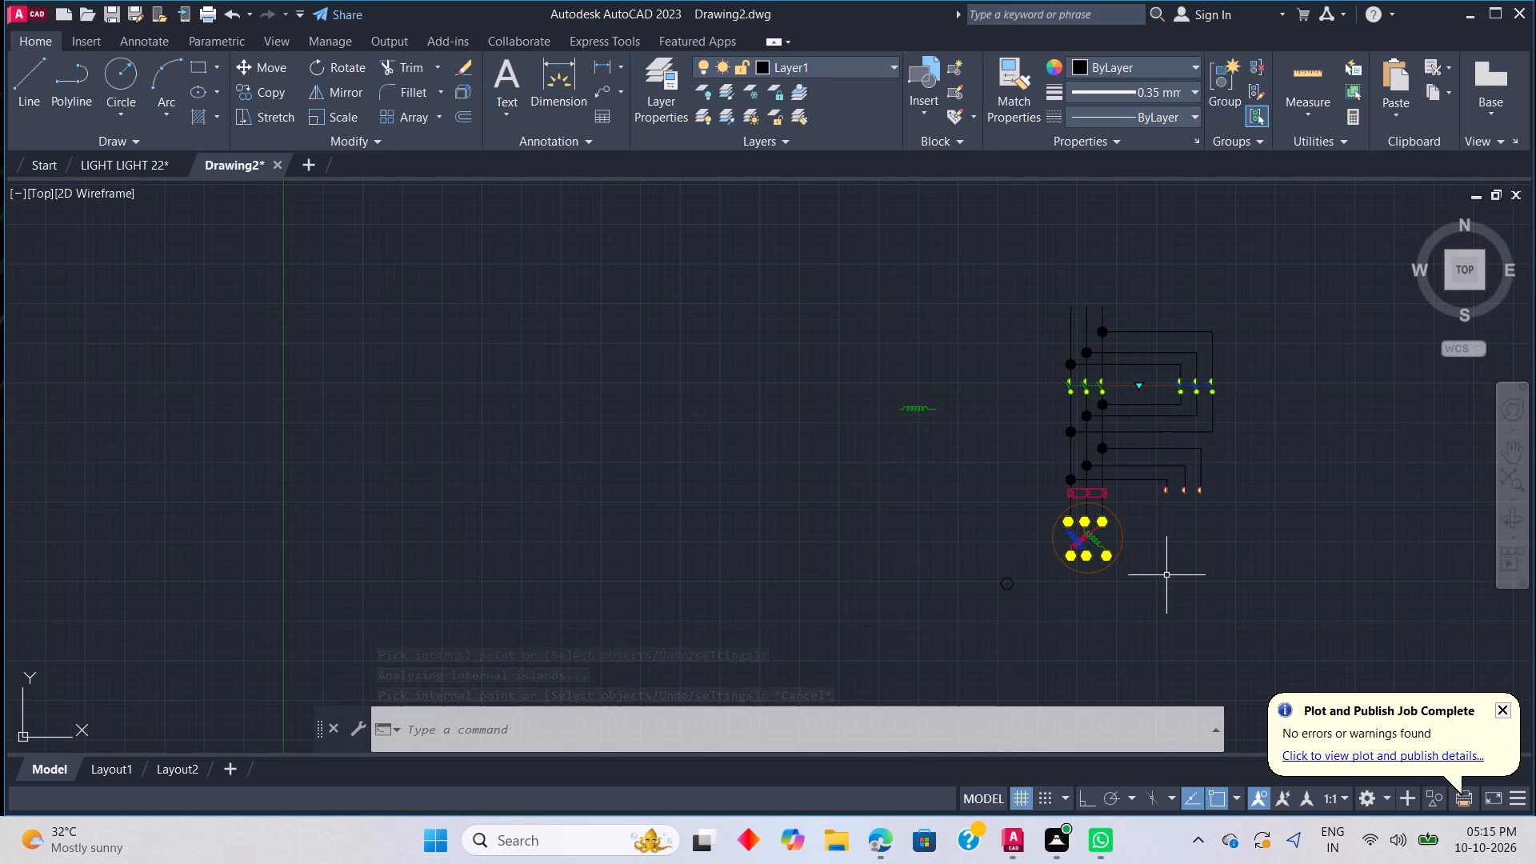
key("Escape")
key("Escape")
key("Escape")
key("Escape")
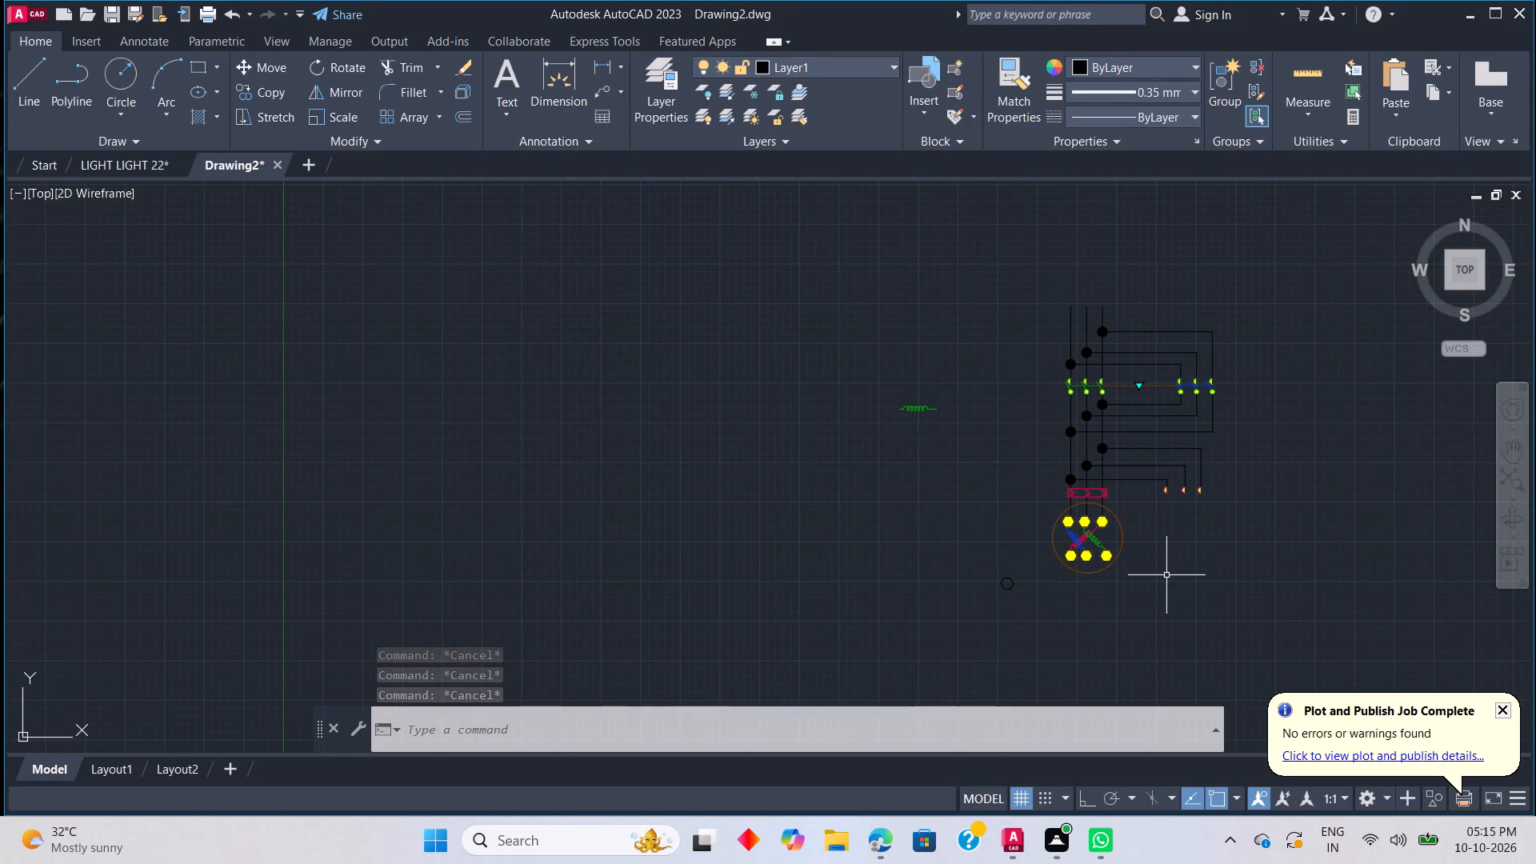
left_click(1015, 580)
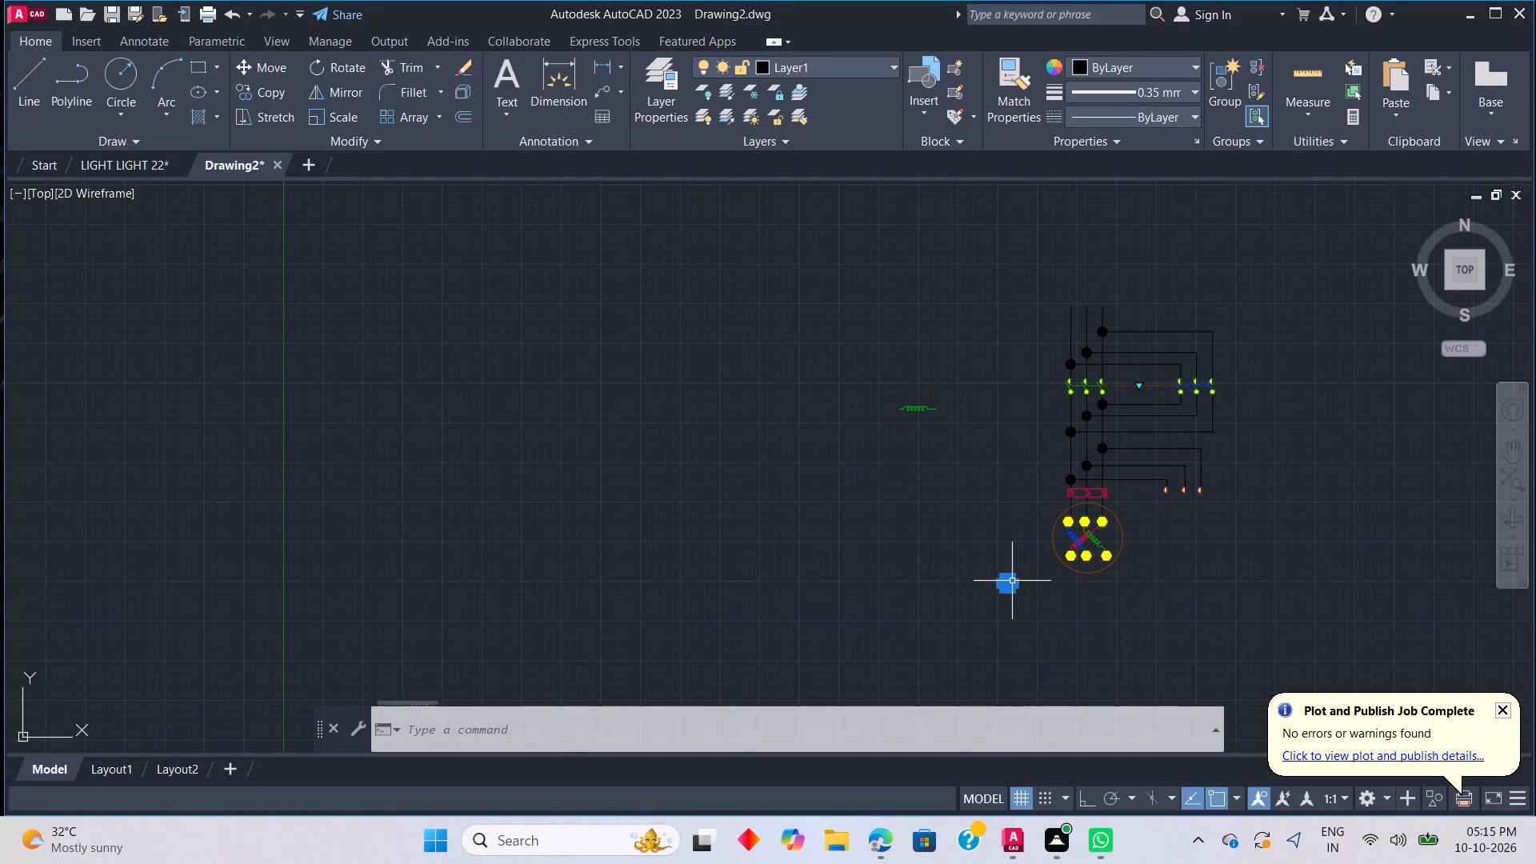
key("Delete")
key("Delete")
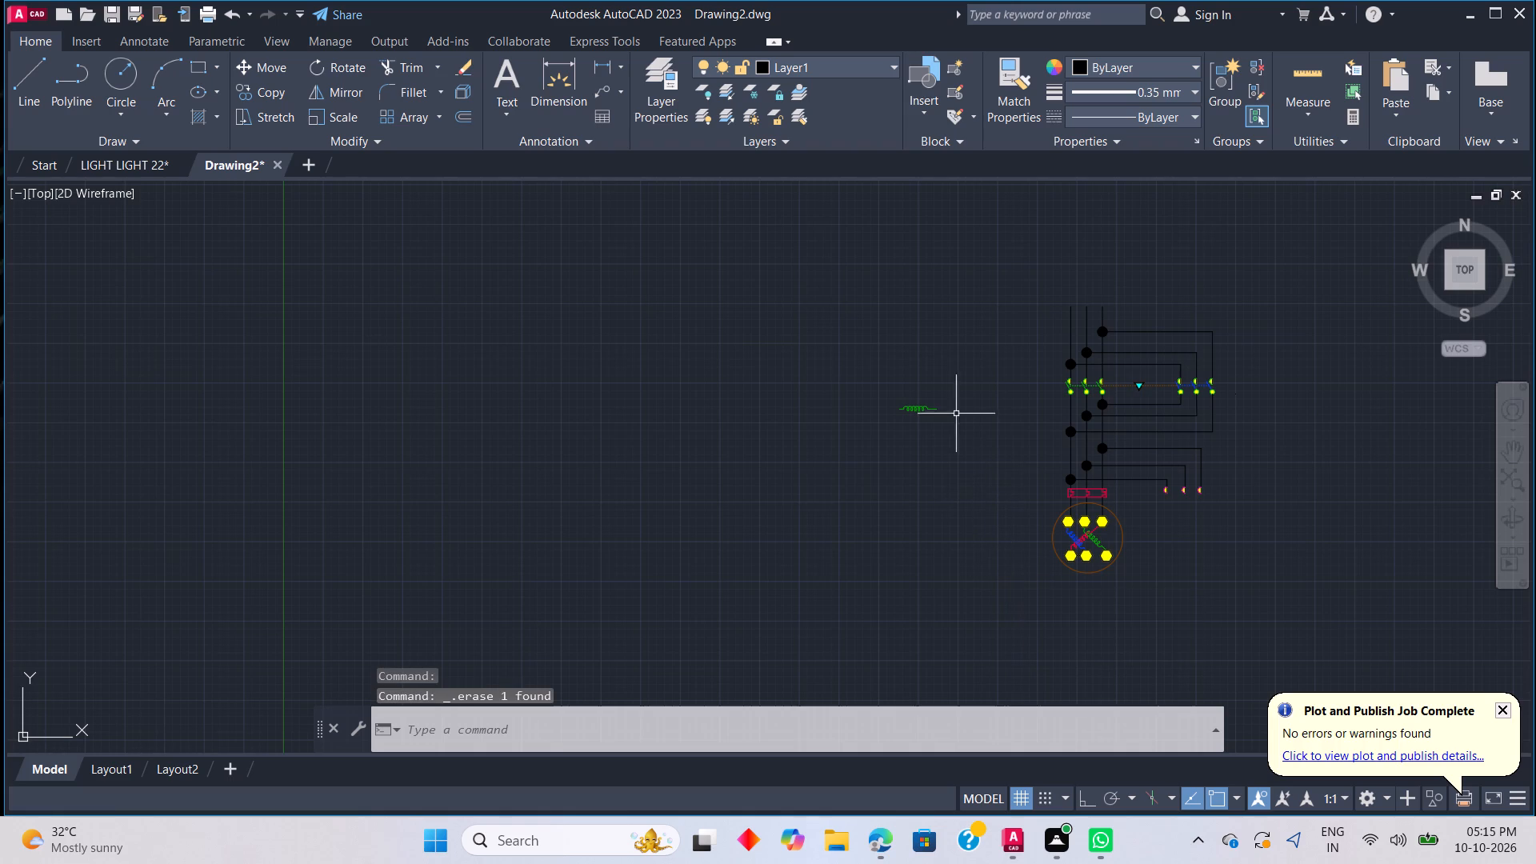
Erase the leftover green coil lying outside the wiring diagram.
left_click_drag(962, 436, 956, 417)
left_click(838, 384)
key("Delete")
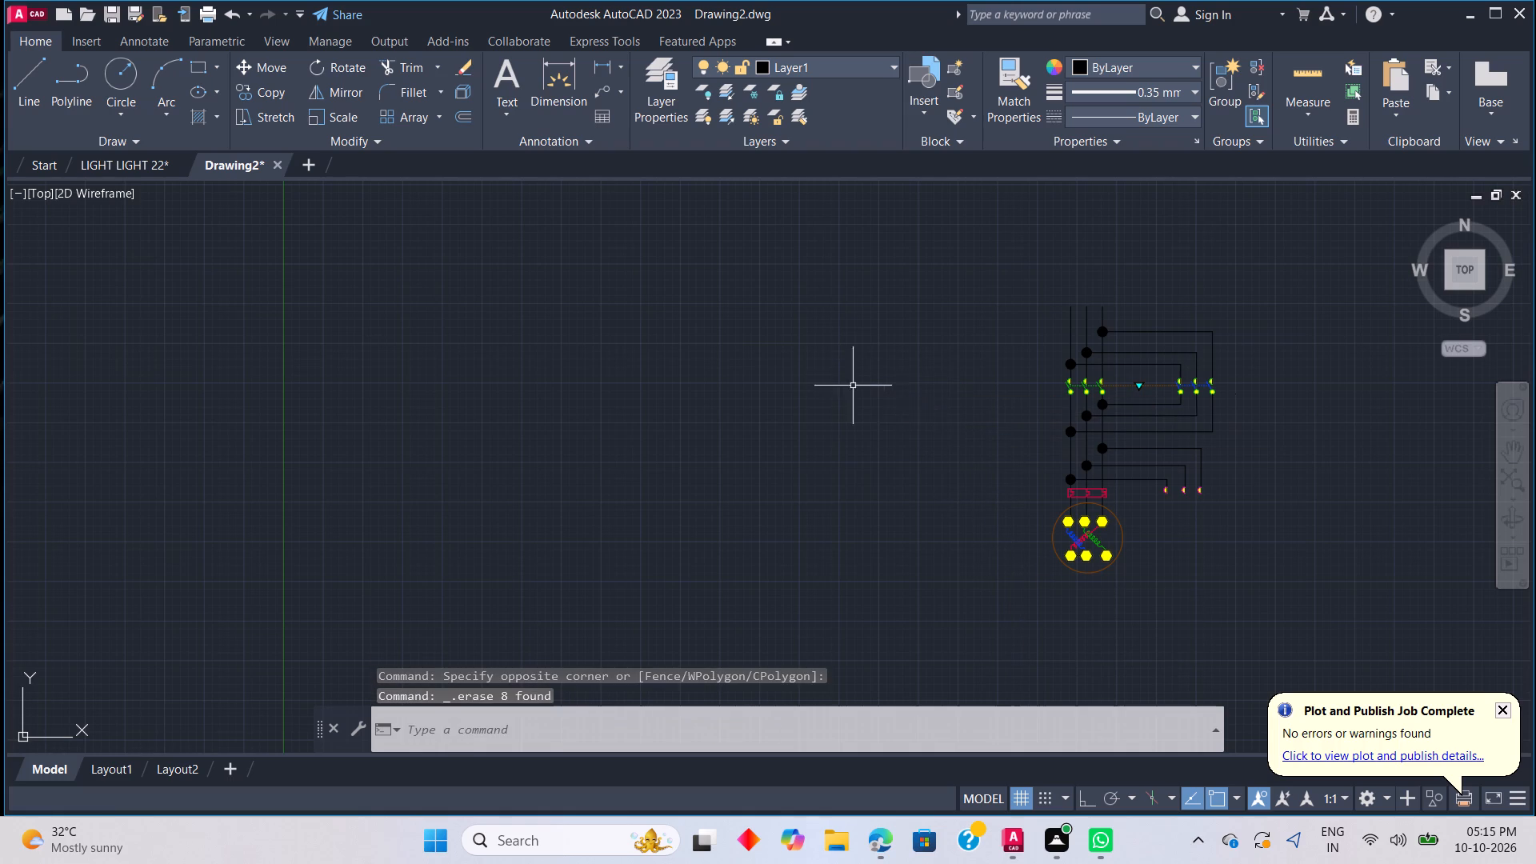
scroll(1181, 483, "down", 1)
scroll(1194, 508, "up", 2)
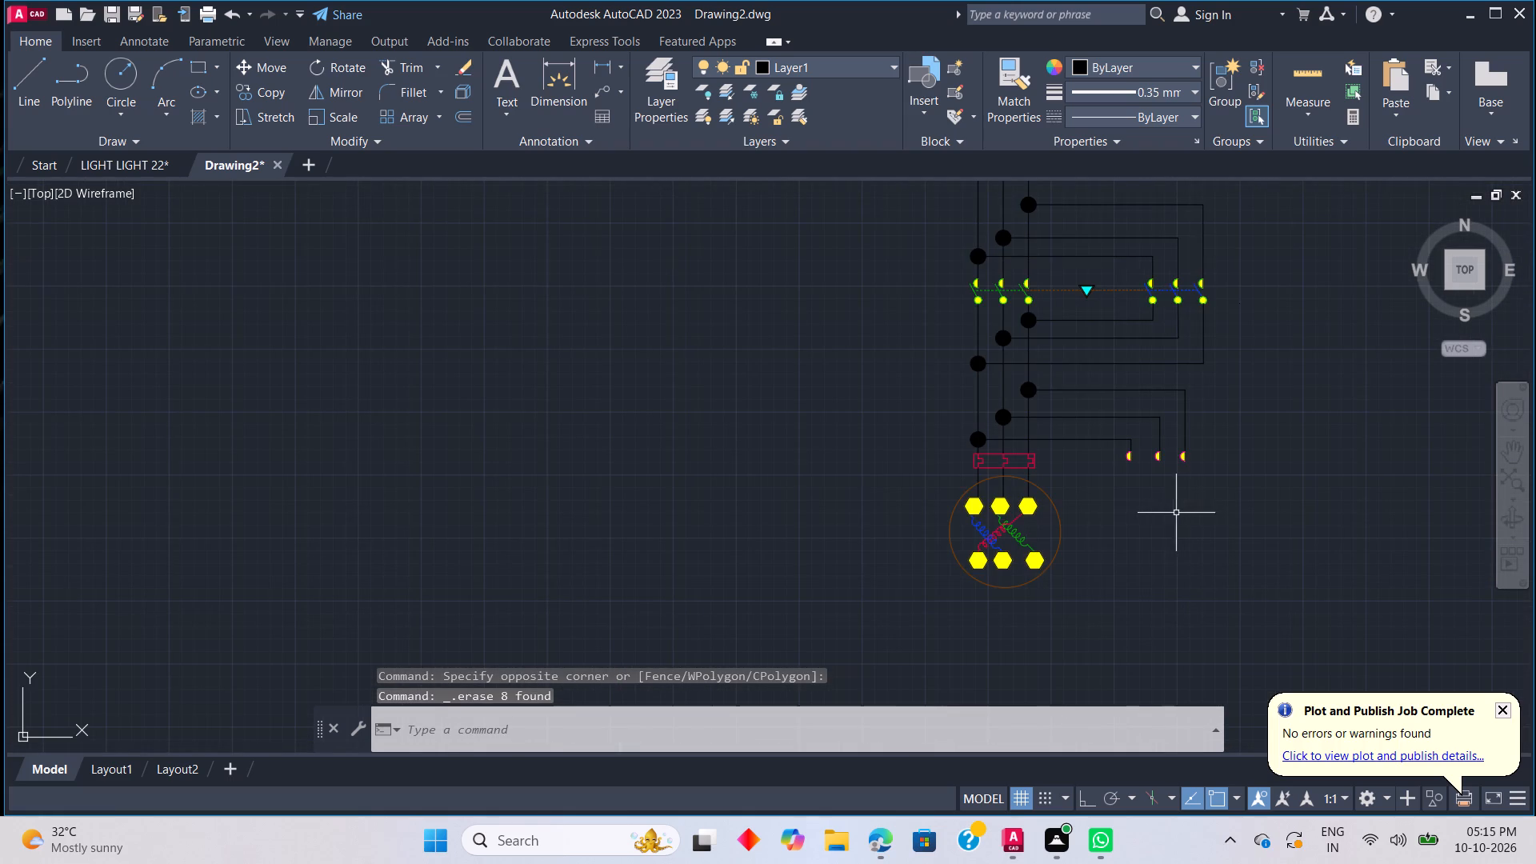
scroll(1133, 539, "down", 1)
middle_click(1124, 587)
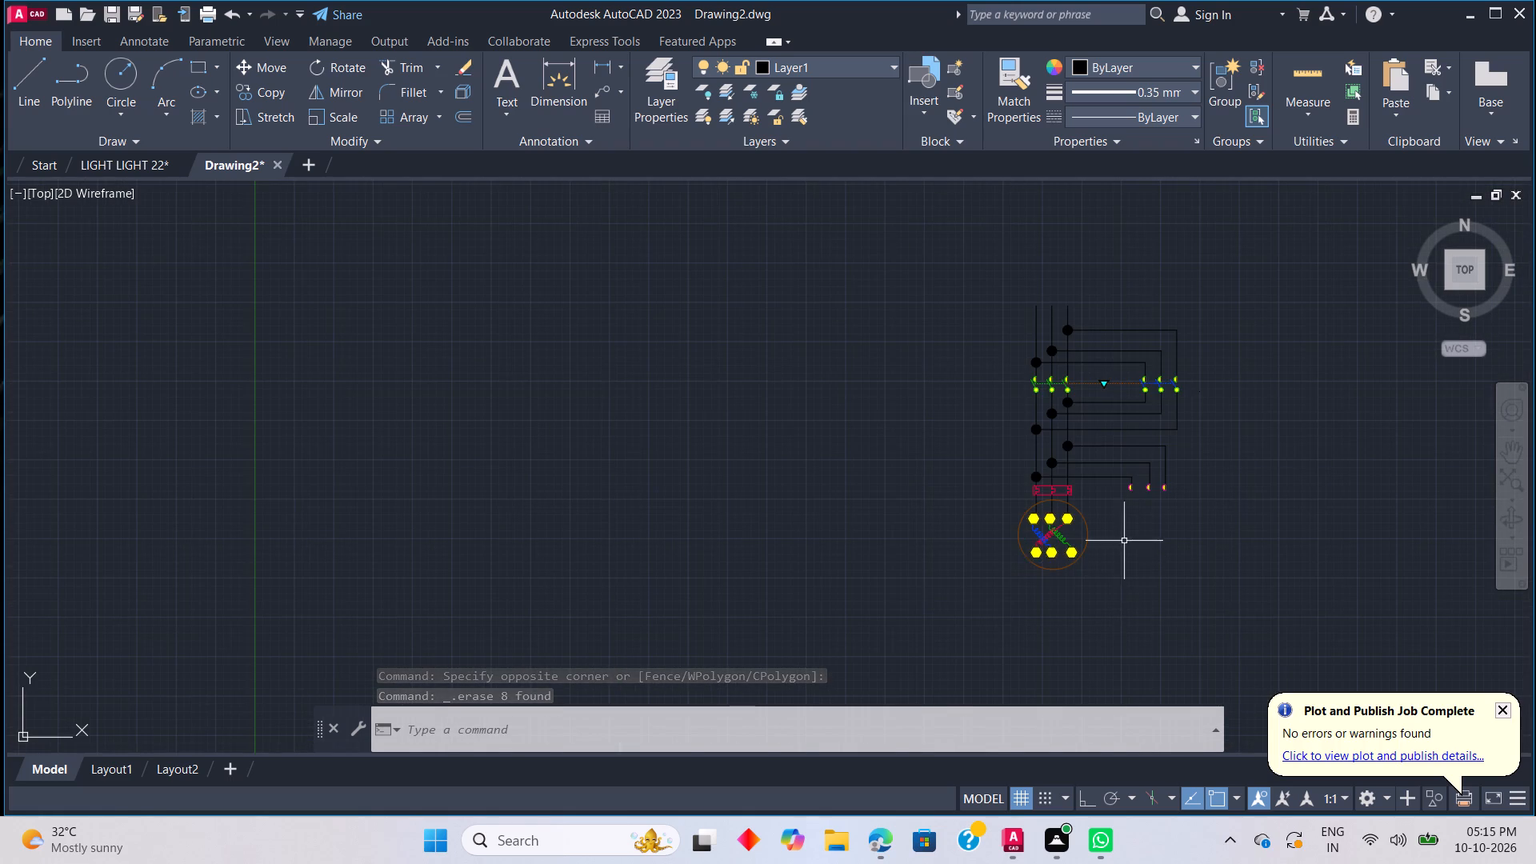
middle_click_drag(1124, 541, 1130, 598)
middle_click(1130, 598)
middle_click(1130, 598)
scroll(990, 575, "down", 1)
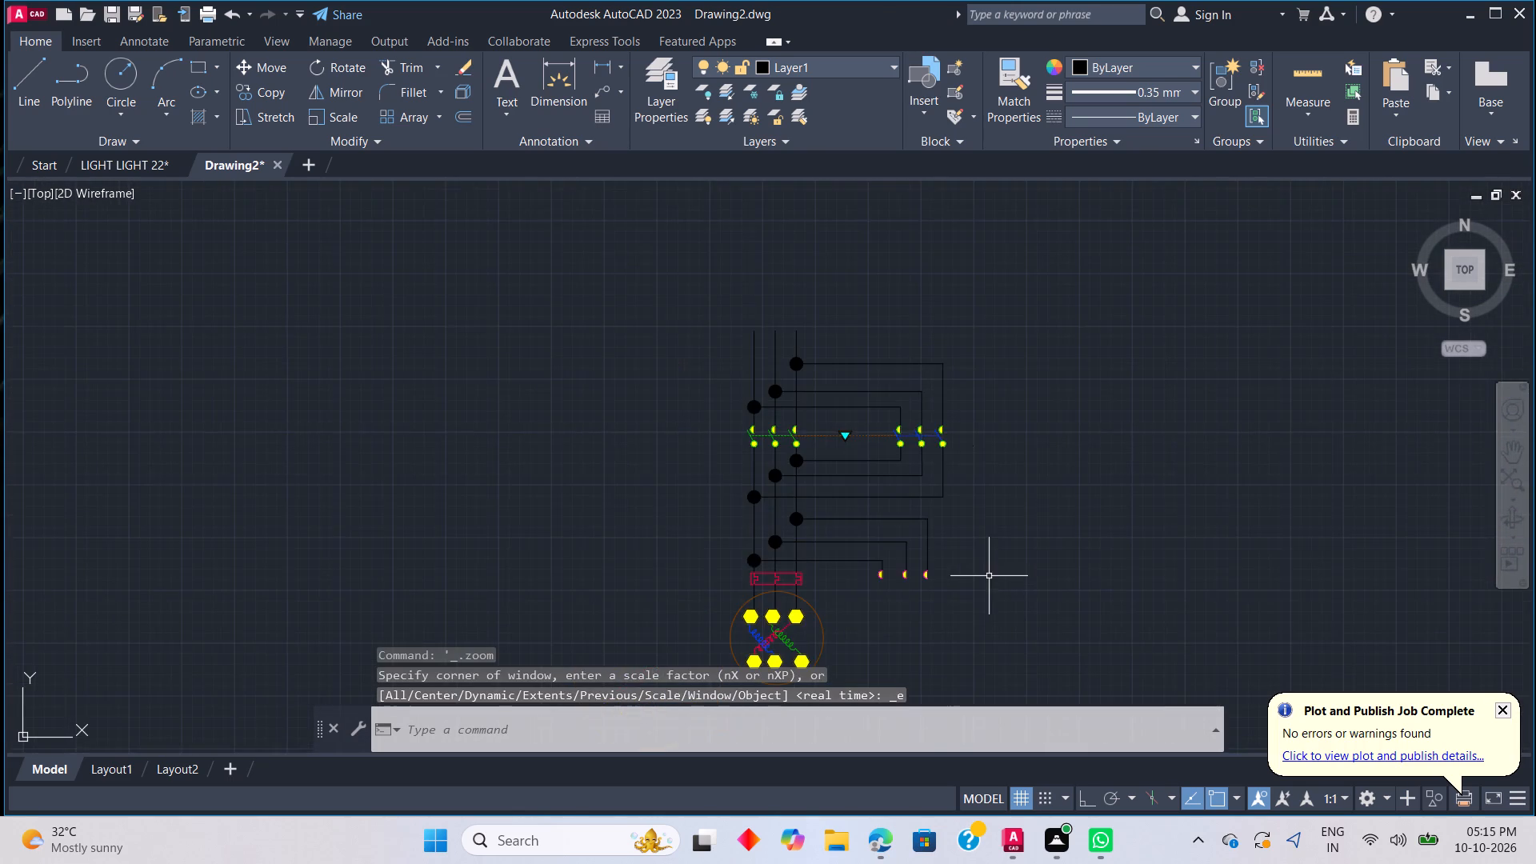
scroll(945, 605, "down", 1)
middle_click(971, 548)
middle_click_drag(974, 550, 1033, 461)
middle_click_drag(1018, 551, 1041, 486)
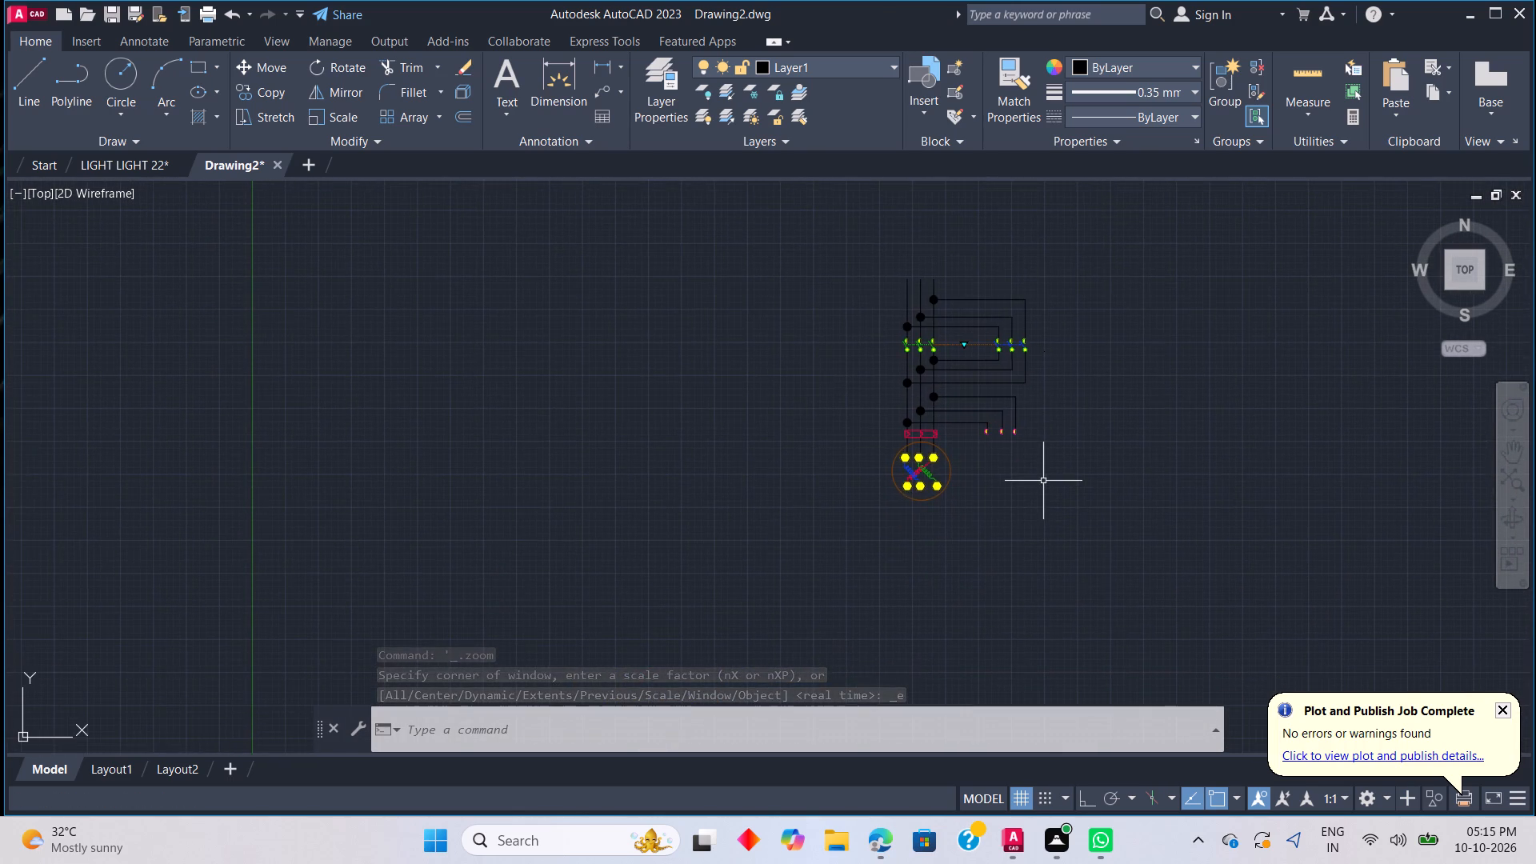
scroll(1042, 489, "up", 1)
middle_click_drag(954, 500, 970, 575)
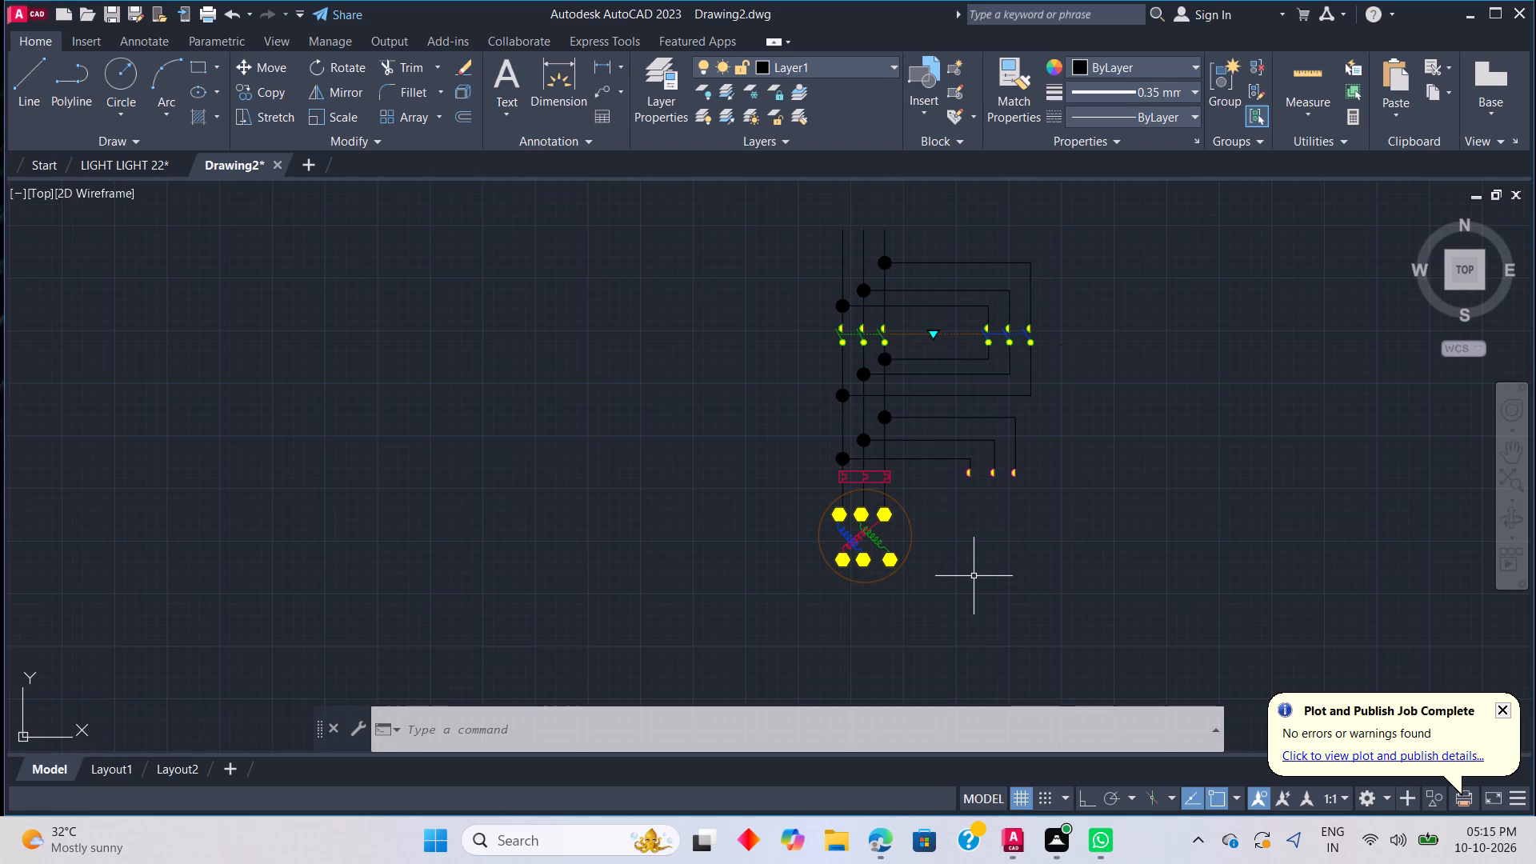
With Ortho on, draw a wire down from the first lower hexagon, then about 30 units across to align under the first yellow half-circle.
type("L")
key("space")
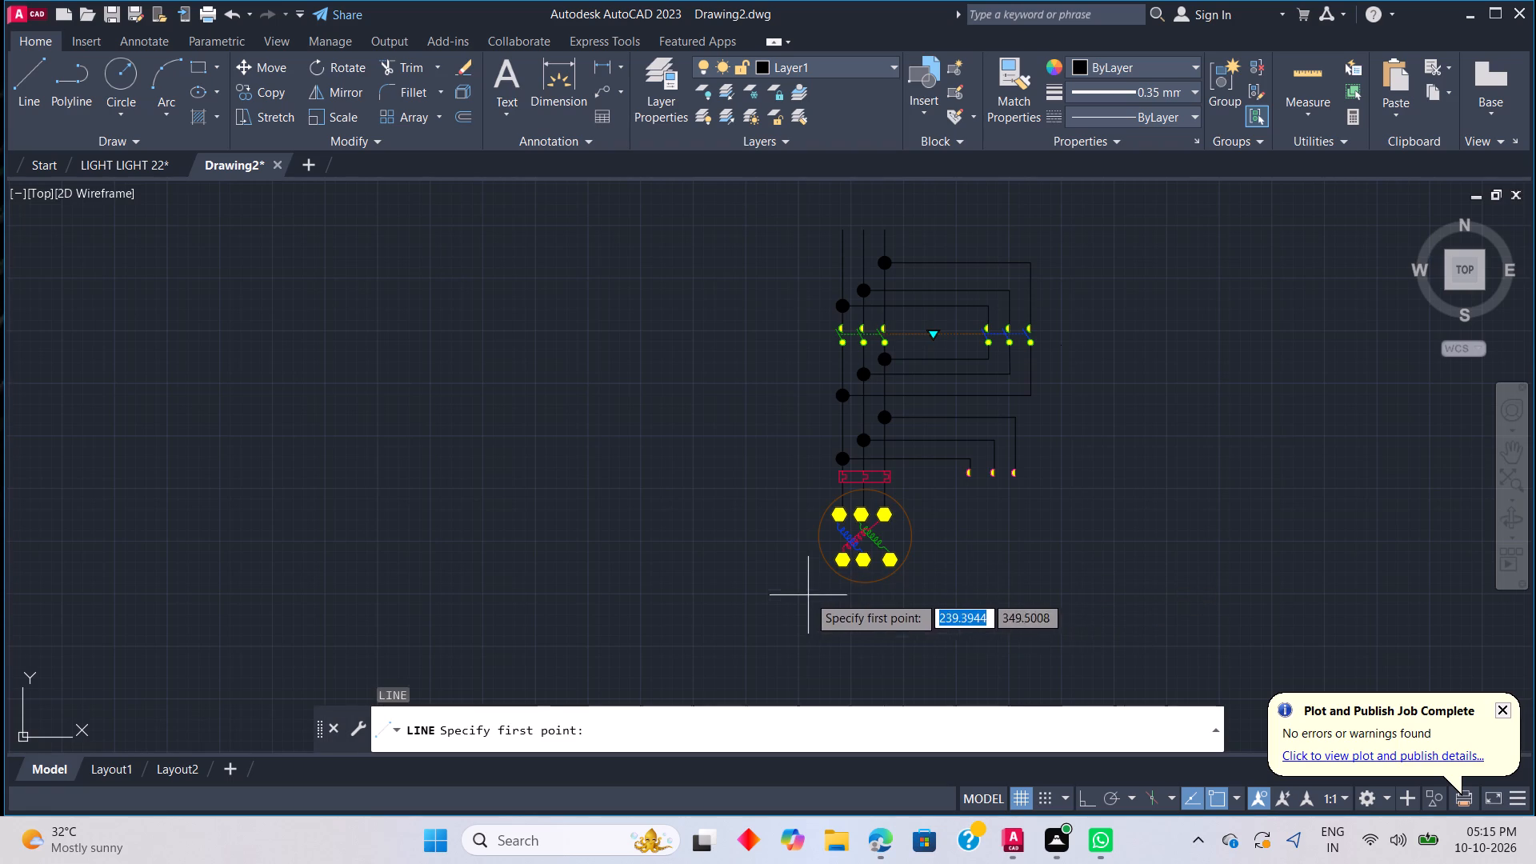
scroll(842, 572, "up", 1)
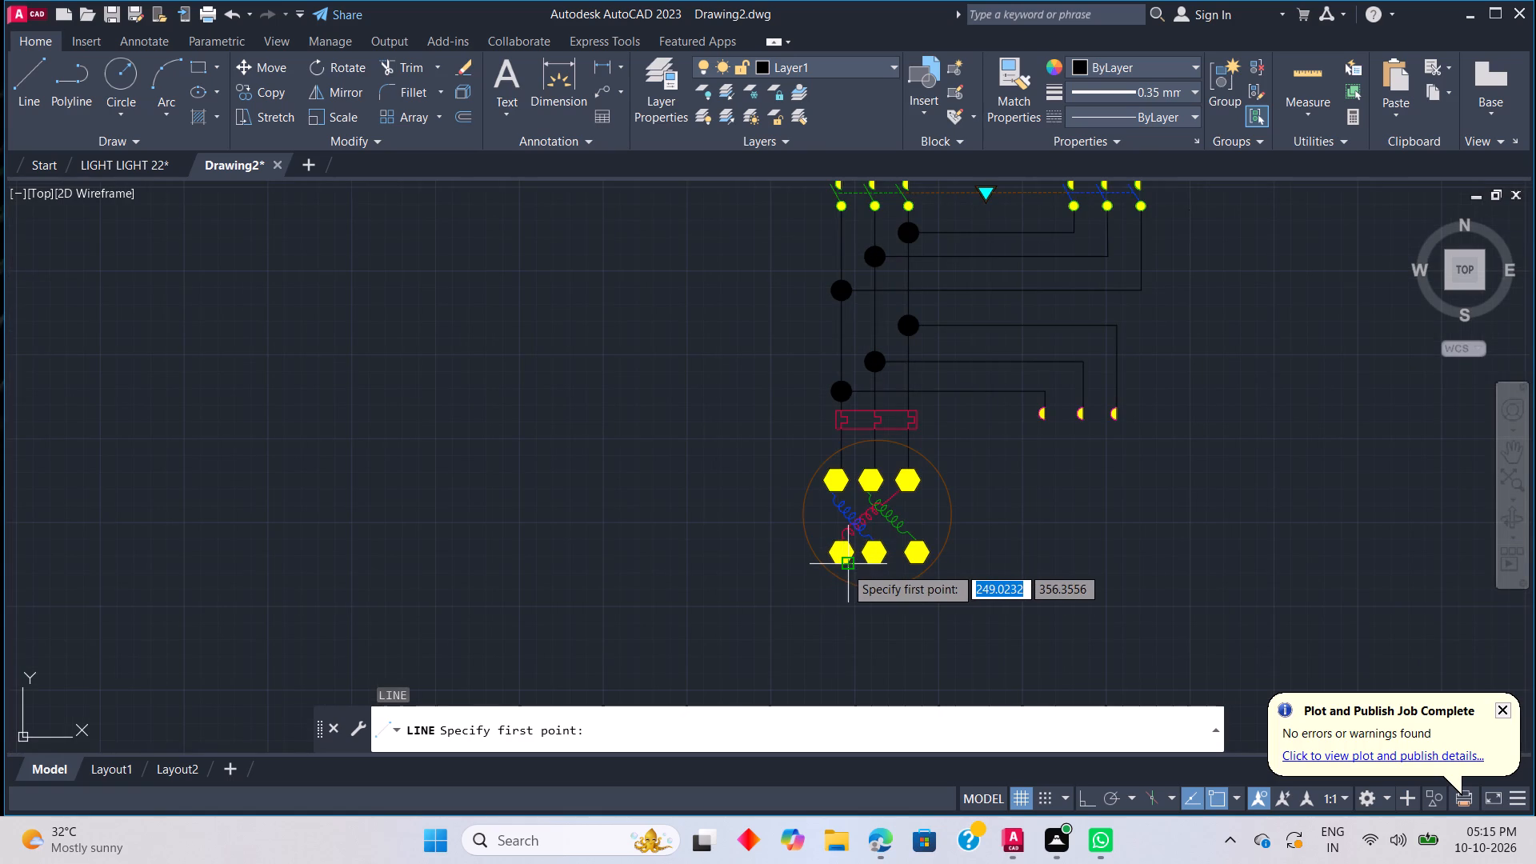
scroll(841, 566, "up", 1)
left_click(842, 565)
scroll(858, 634, "down", 1)
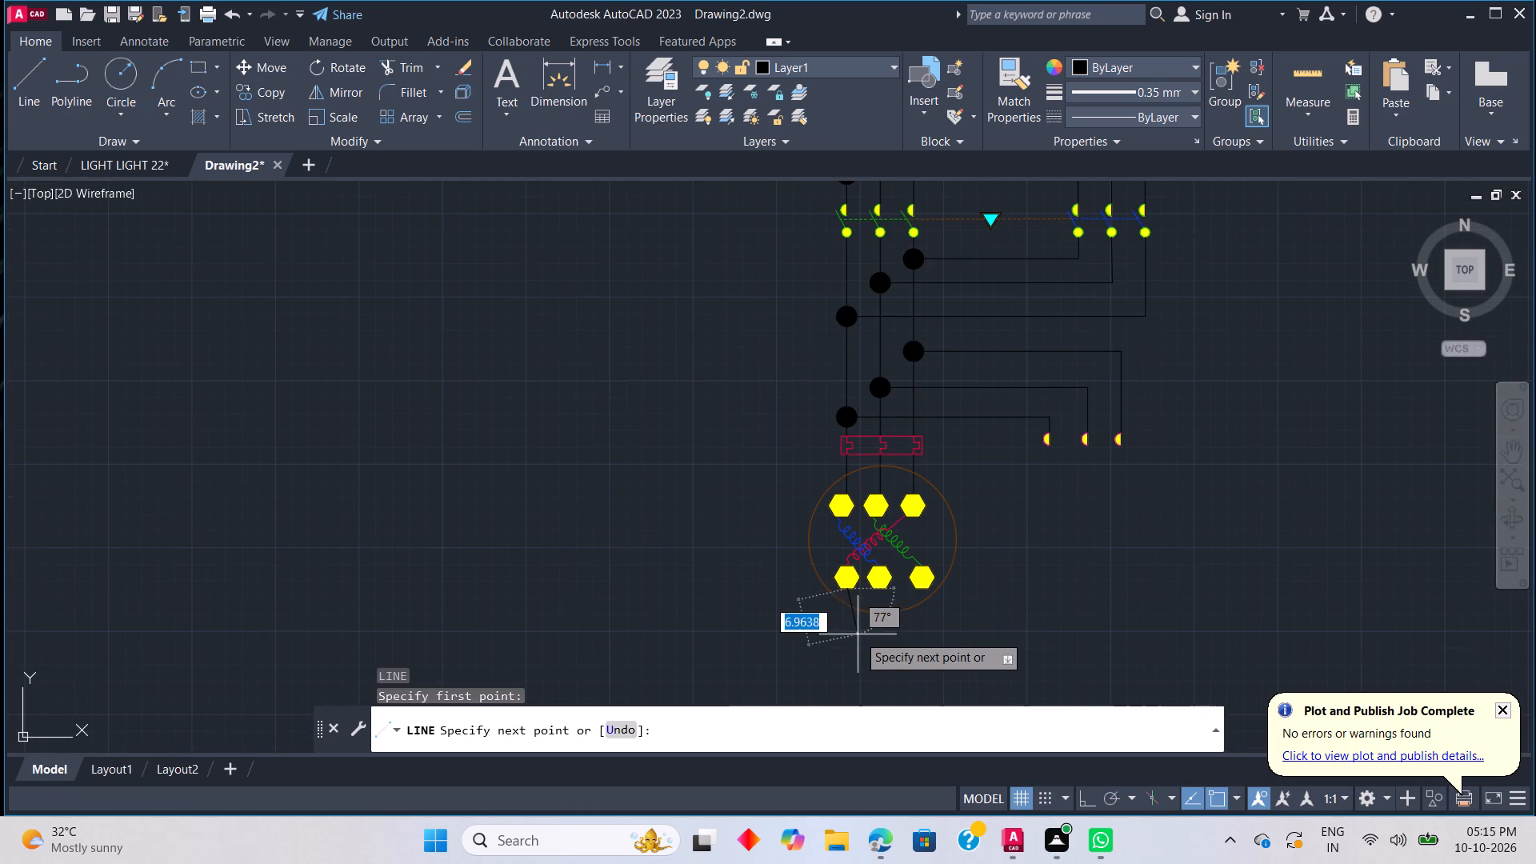
left_click(1085, 800)
middle_click_drag(877, 642, 898, 548)
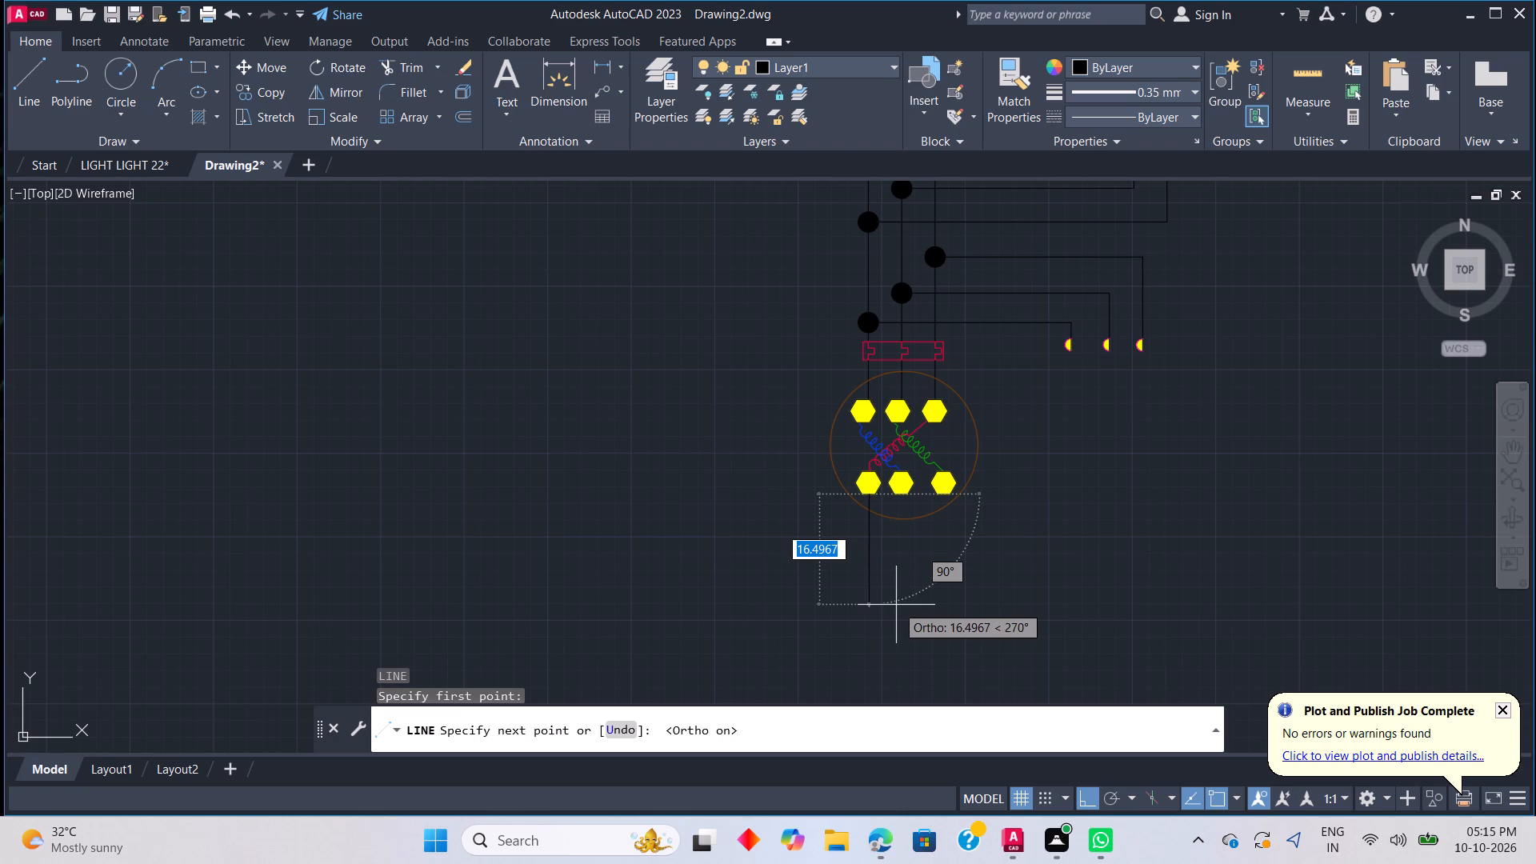
left_click(896, 531)
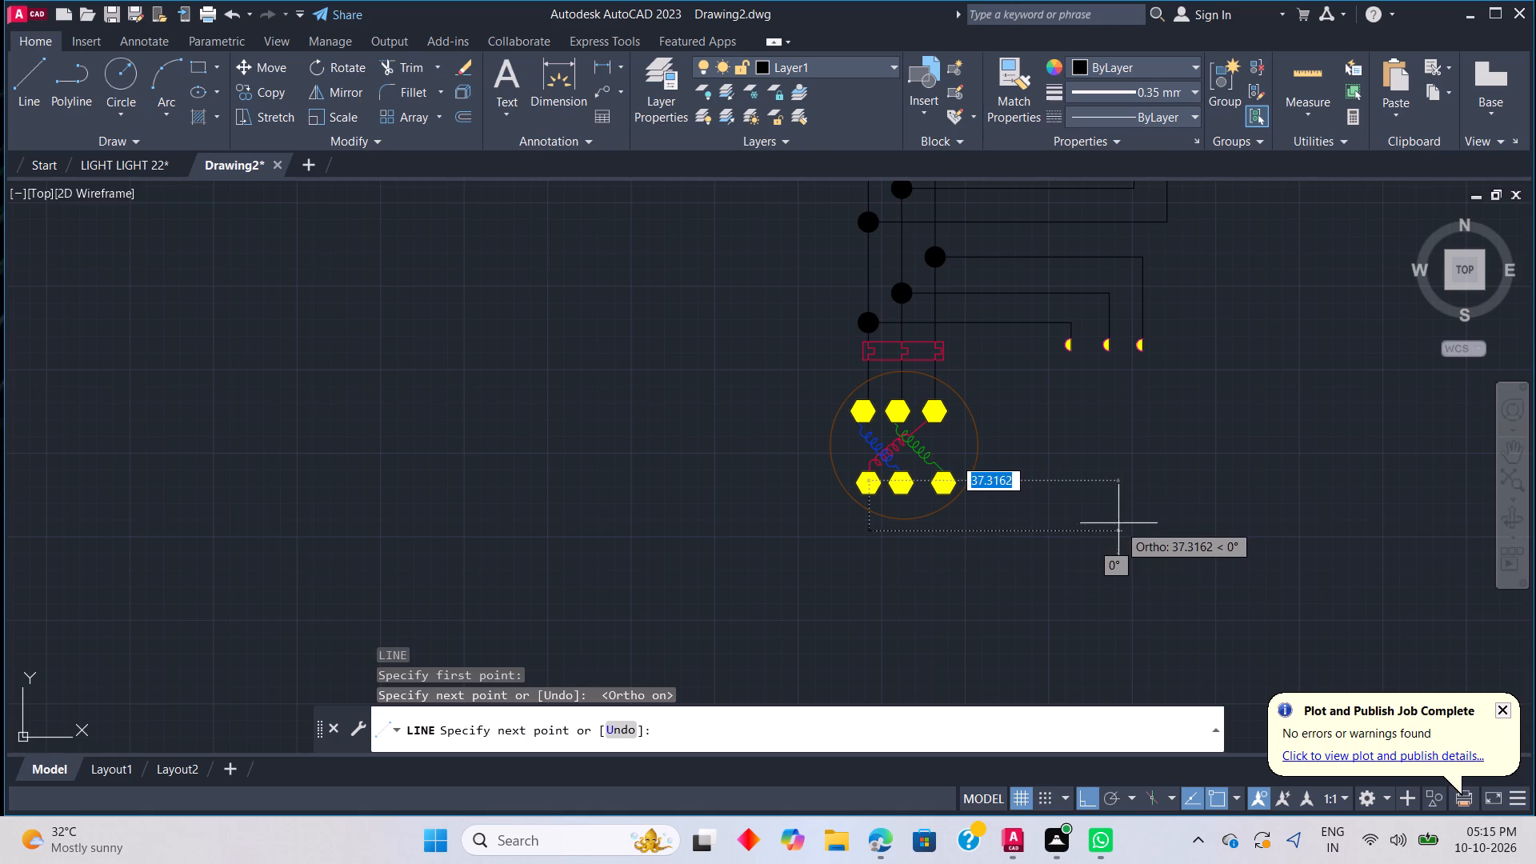
left_click(1069, 375)
key("Escape")
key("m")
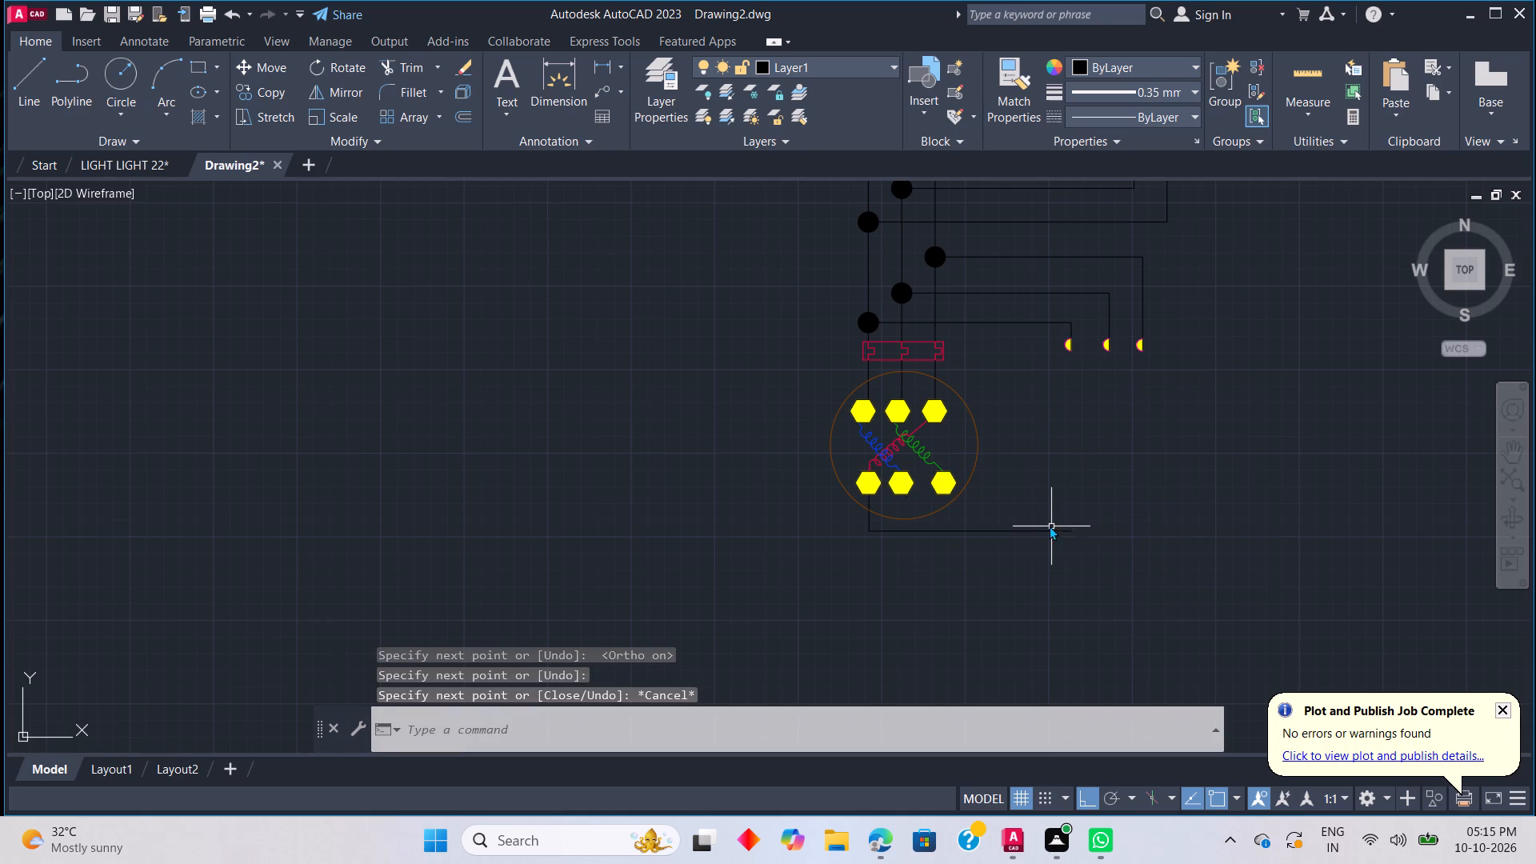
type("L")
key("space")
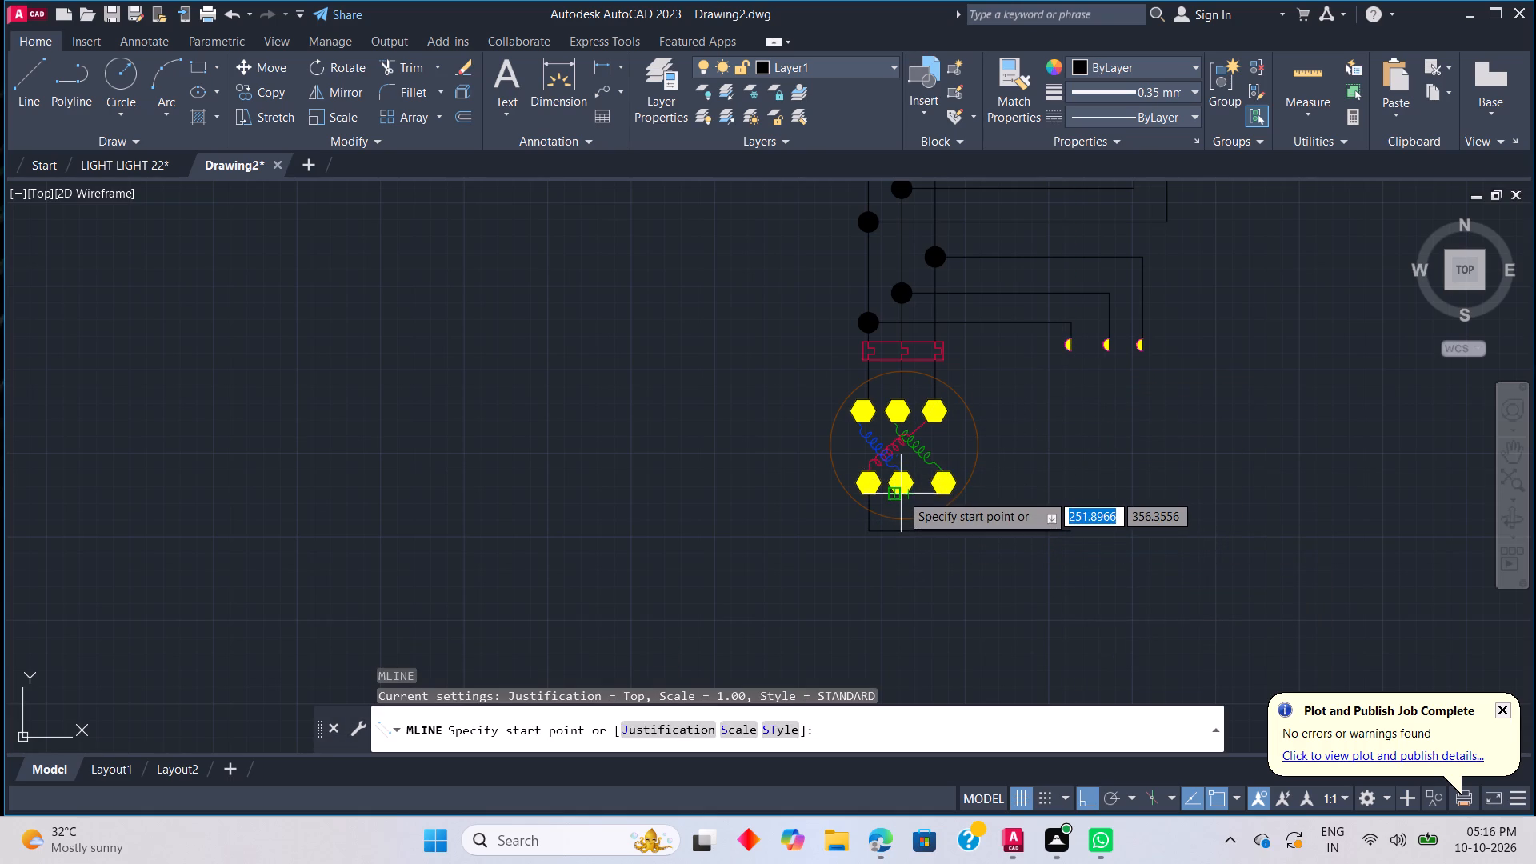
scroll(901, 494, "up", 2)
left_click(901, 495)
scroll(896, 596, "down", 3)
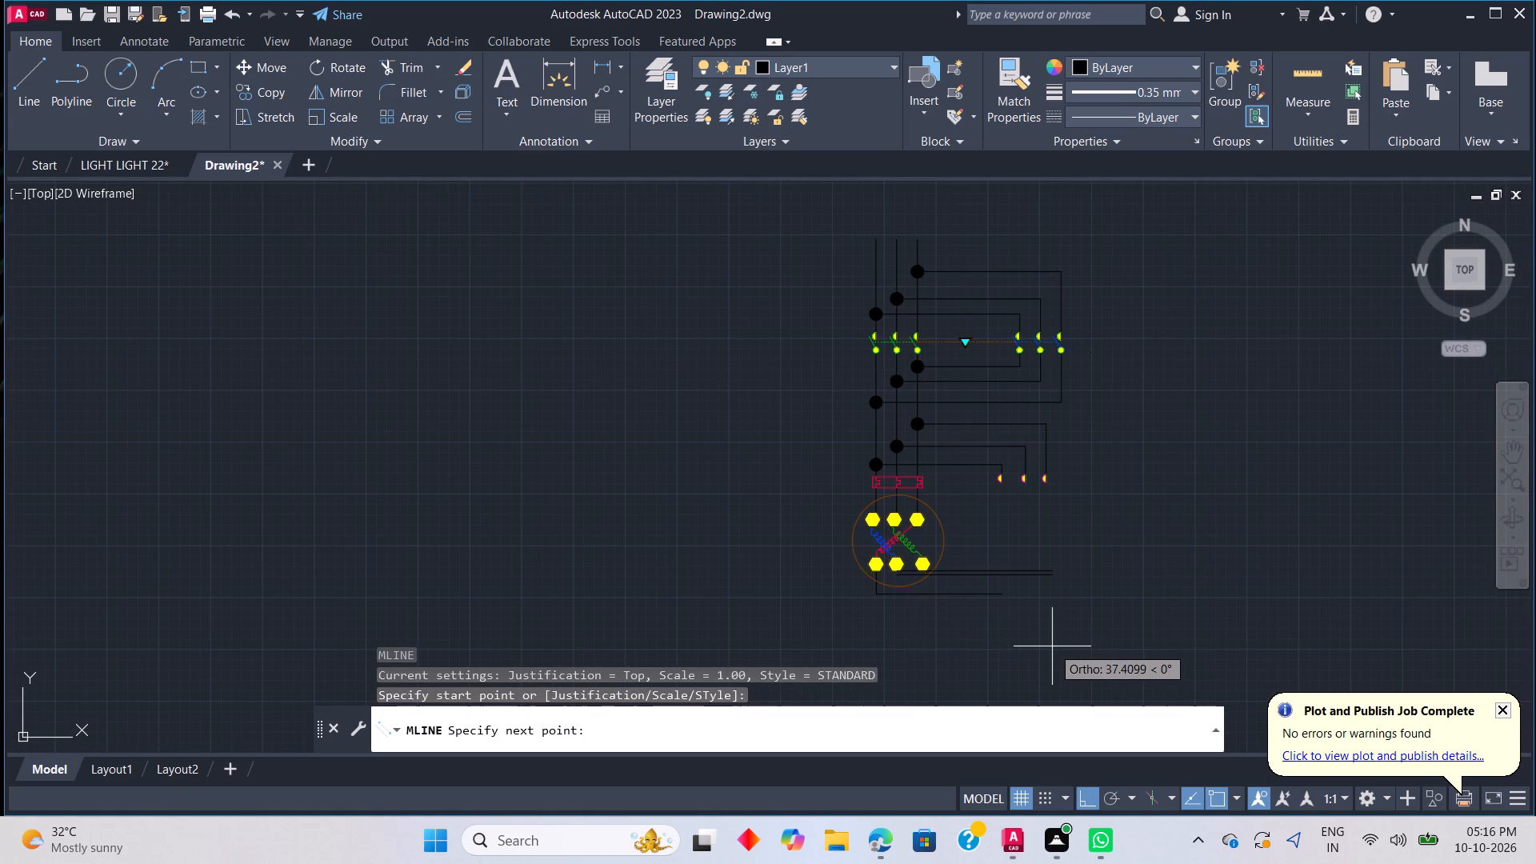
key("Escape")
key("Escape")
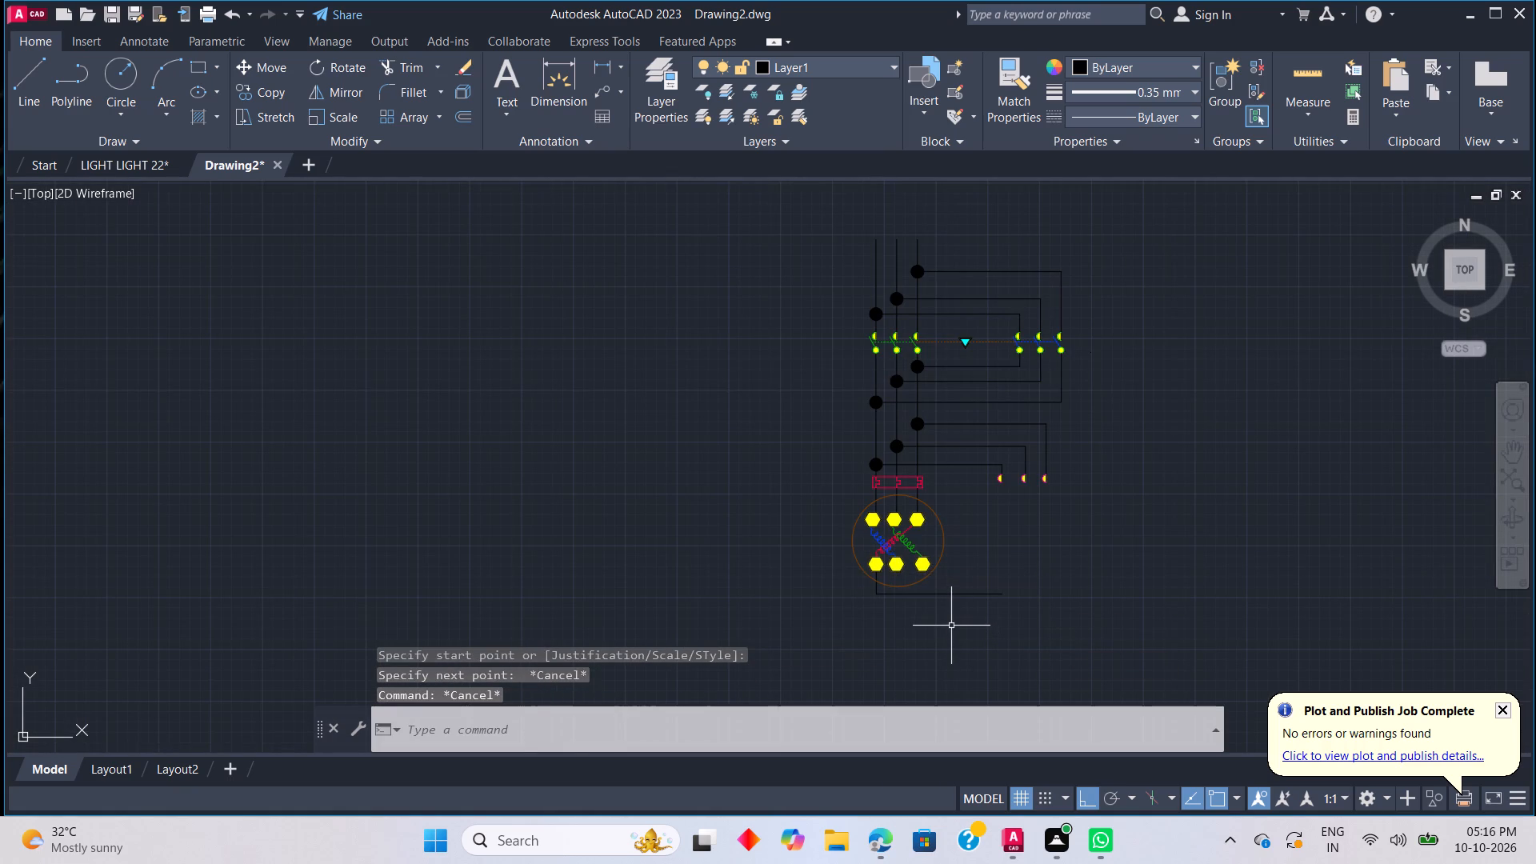
Draw a wire about 7 units down from the middle lower hexagon and about 31 units across to align under the middle half-circle.
key("l")
key("space")
scroll(906, 615, "up", 4)
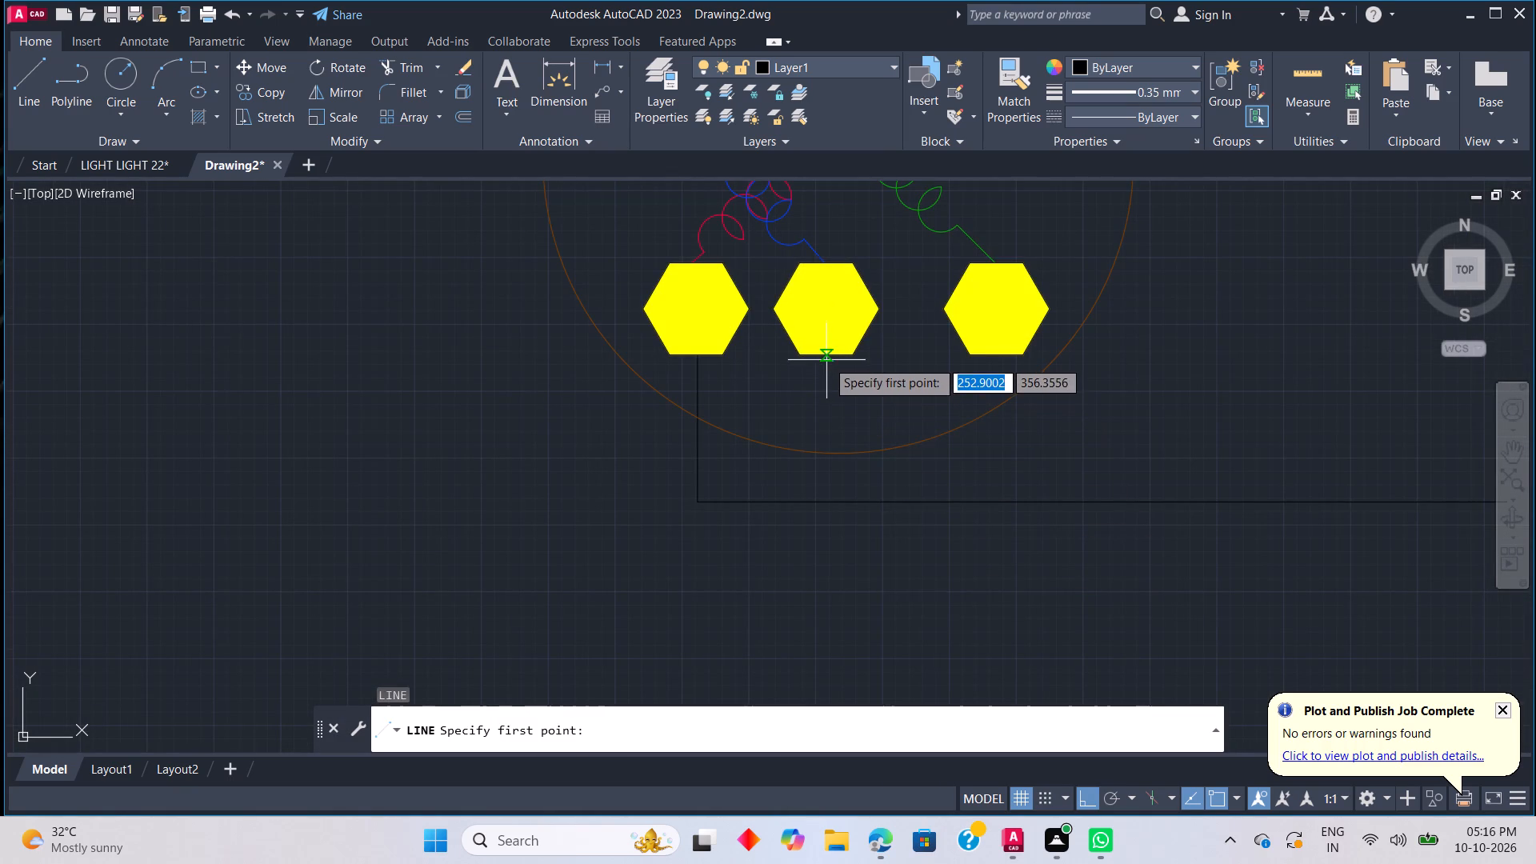
left_click(826, 354)
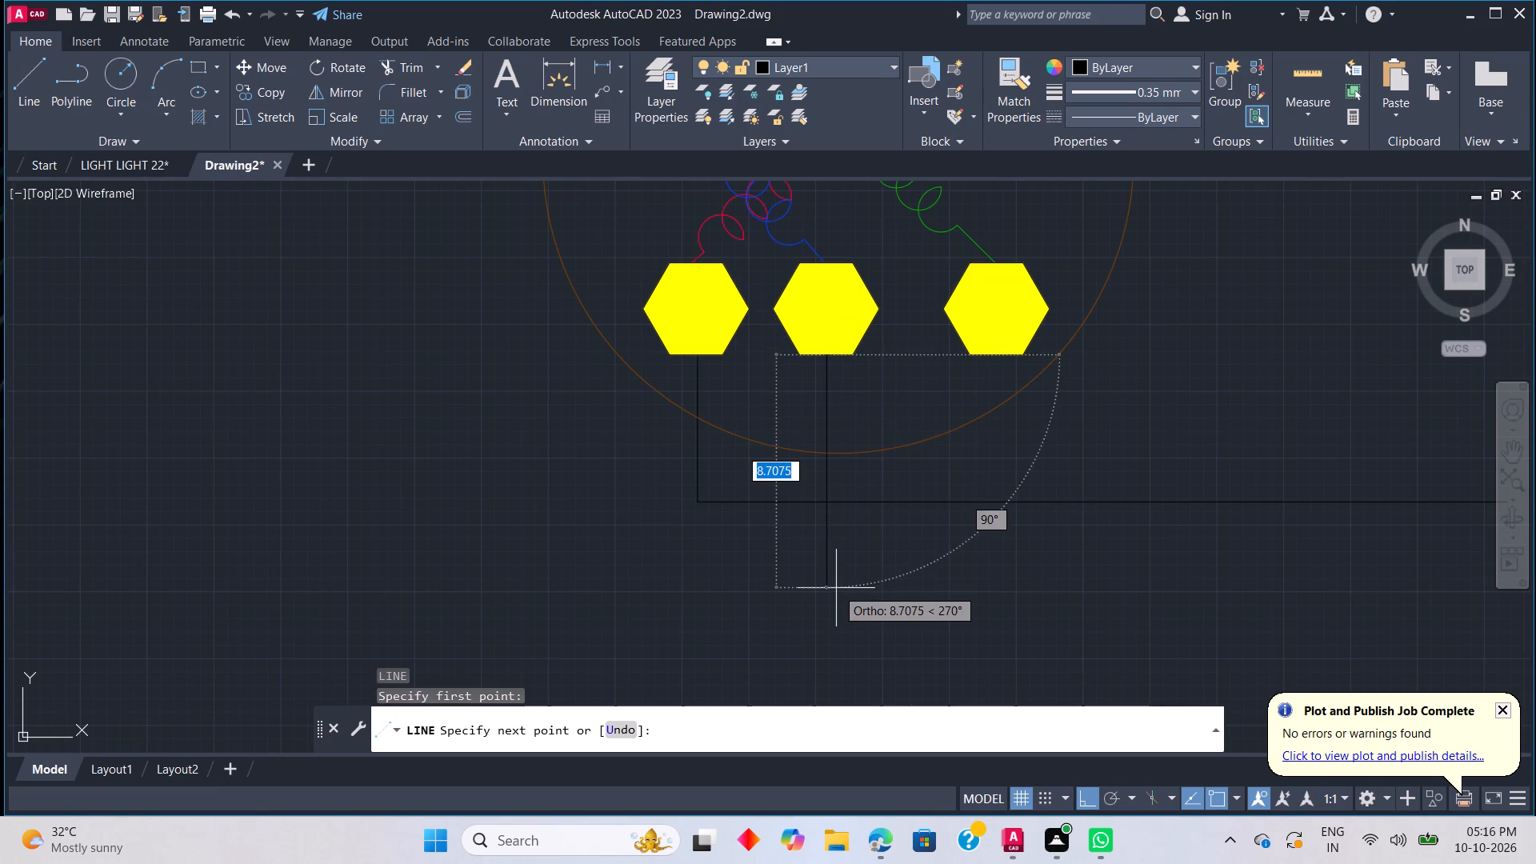
scroll(838, 588, "down", 2)
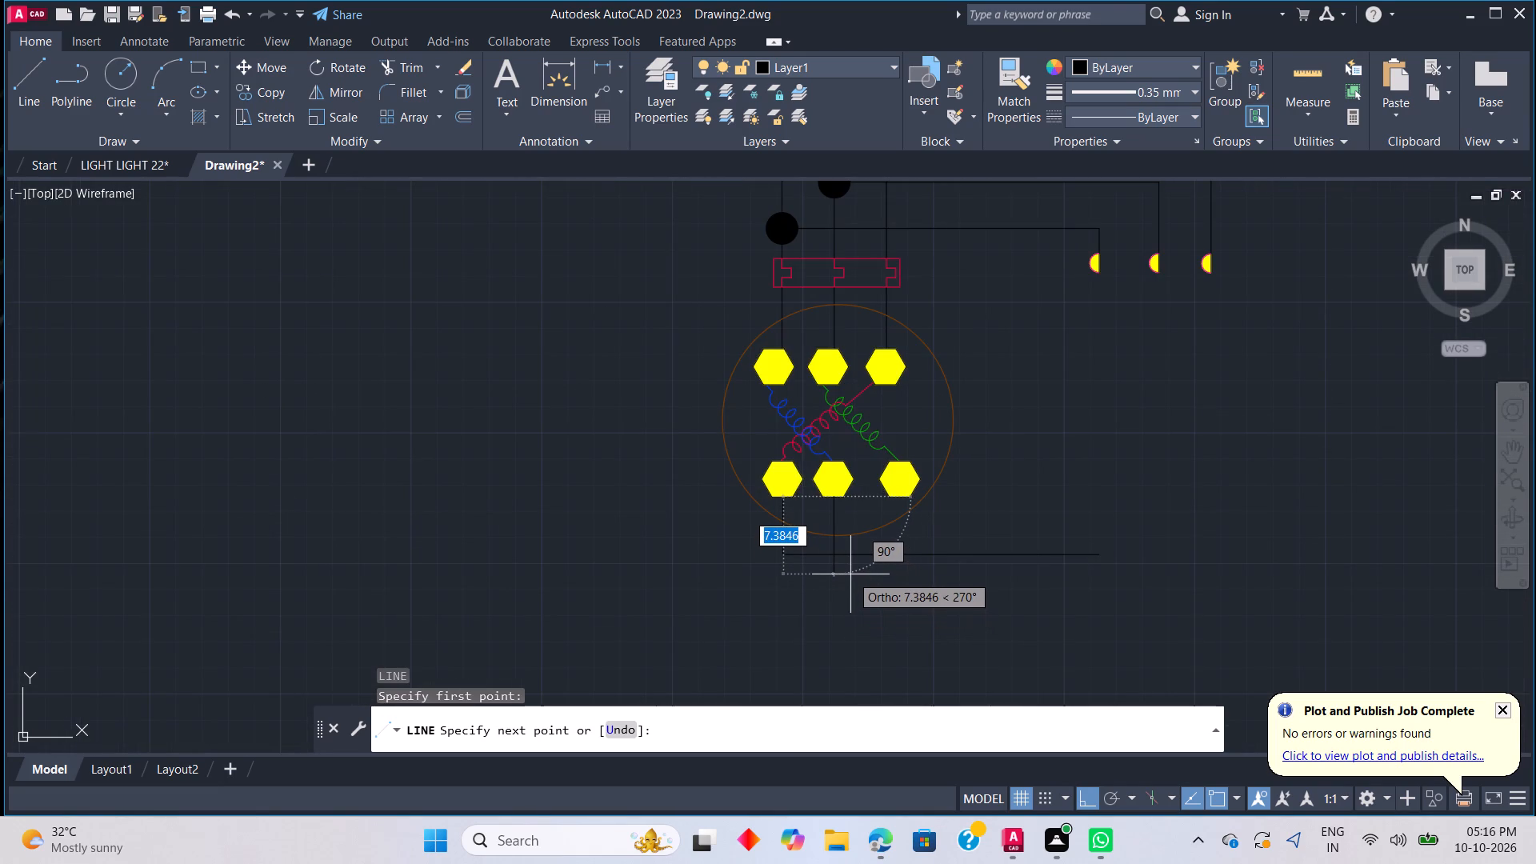
left_click(850, 569)
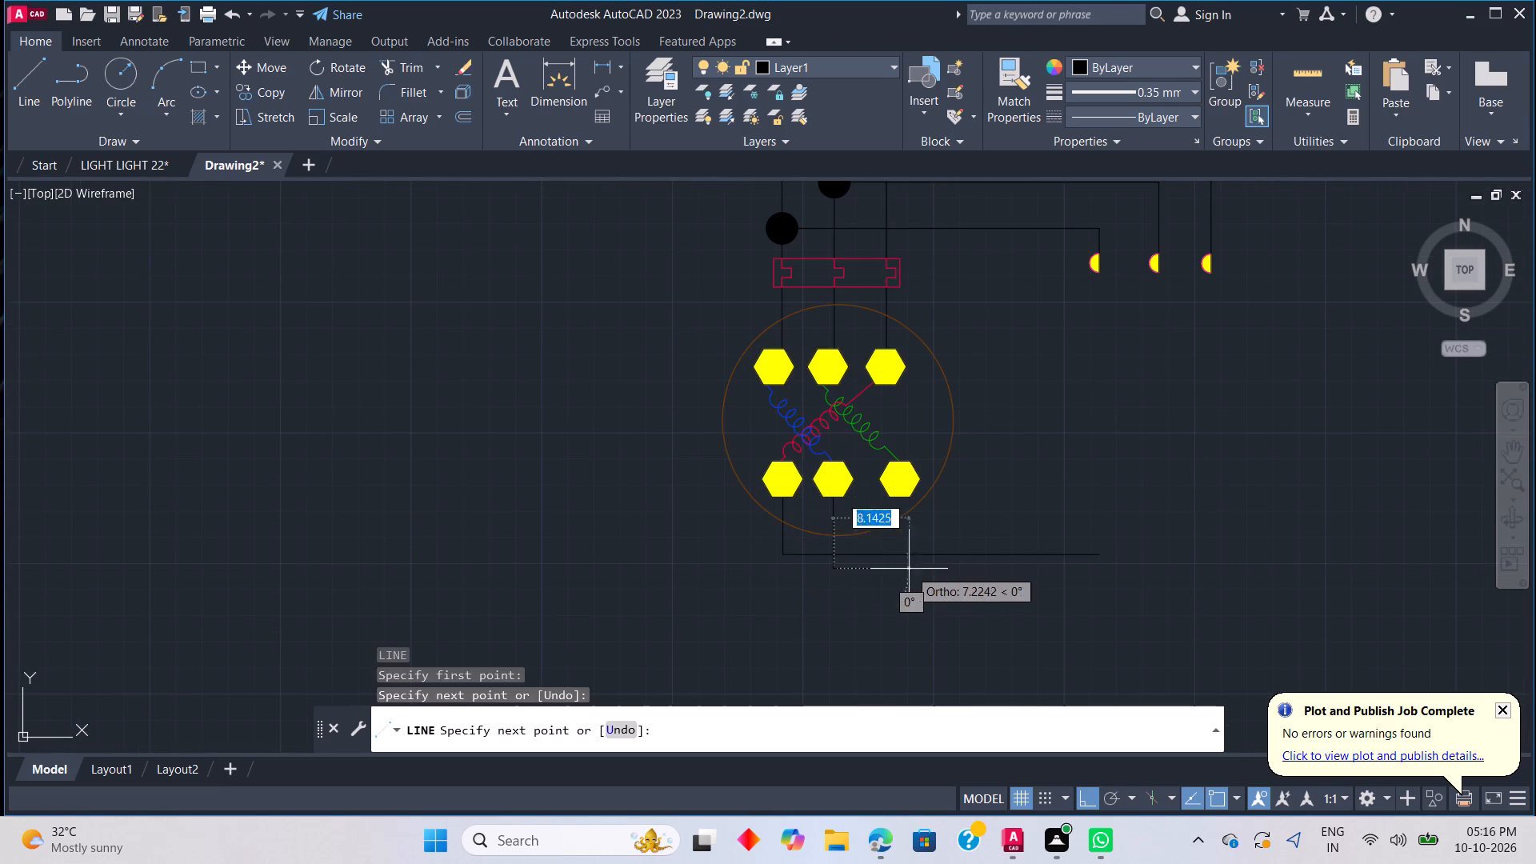
left_click(1163, 282)
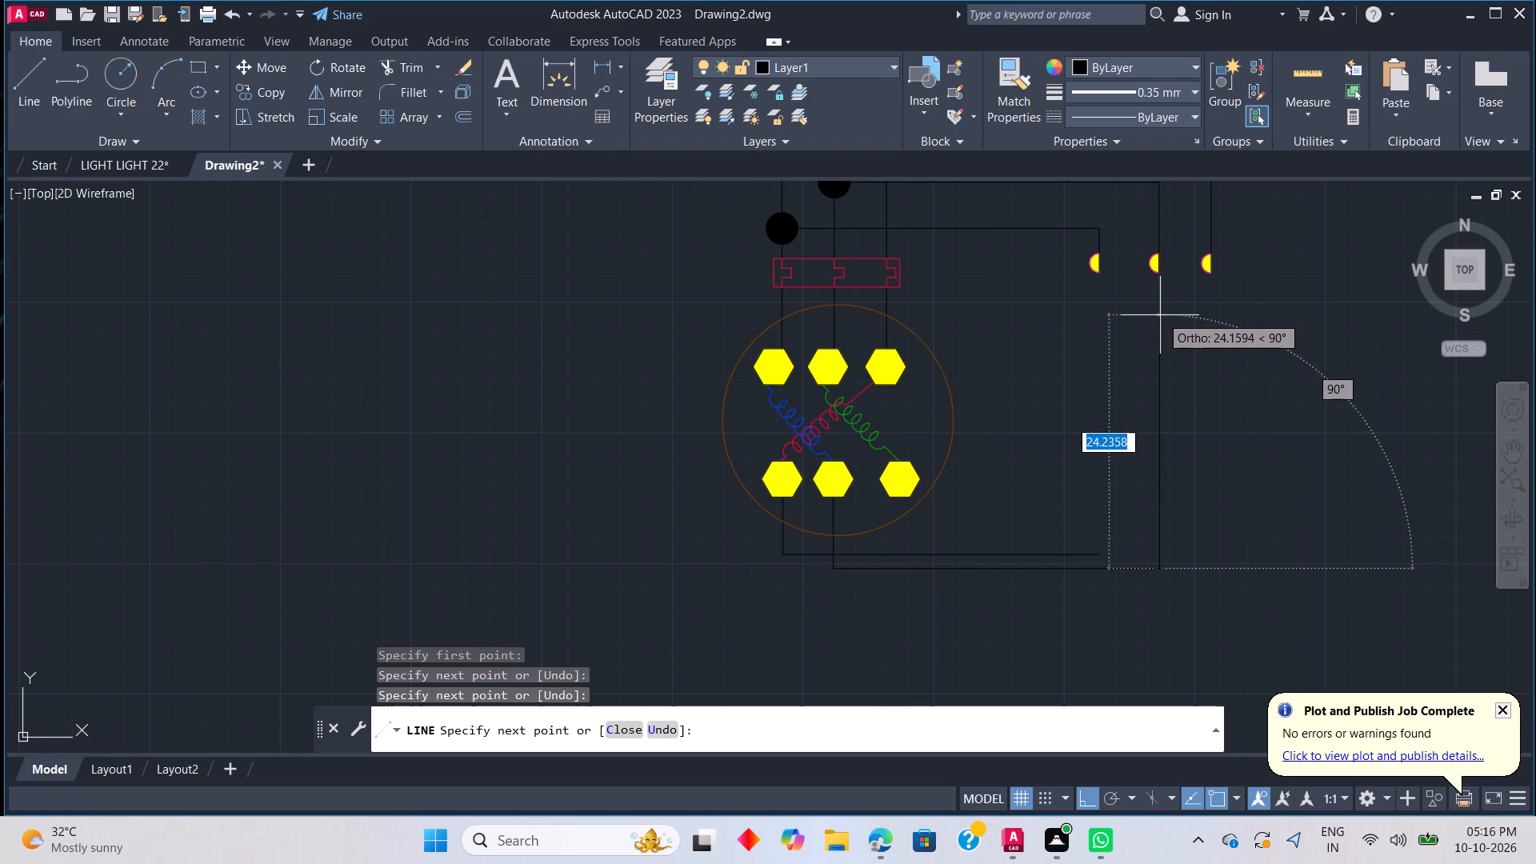
key("Escape")
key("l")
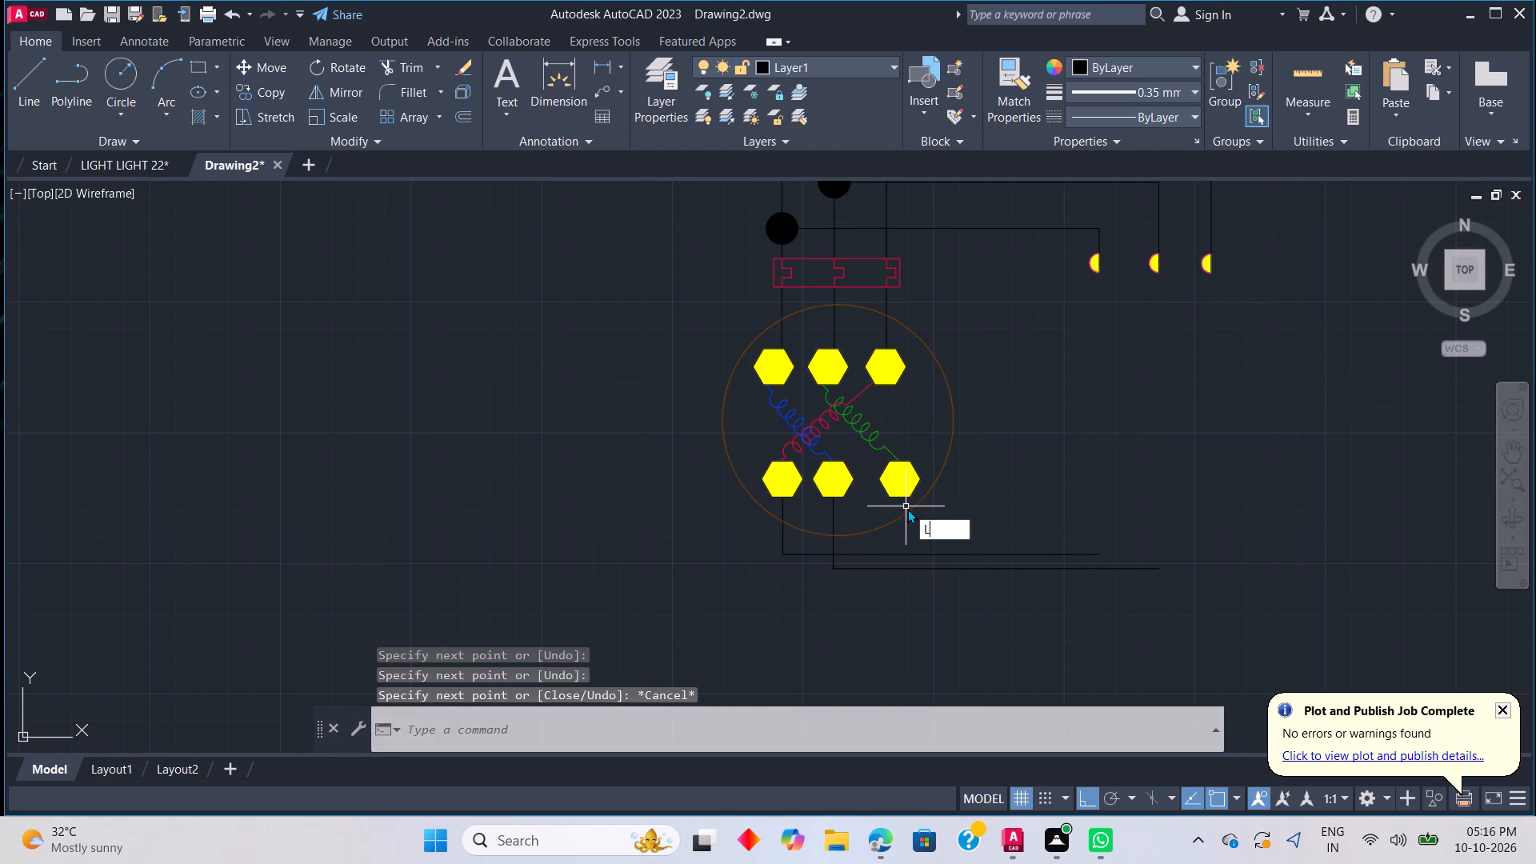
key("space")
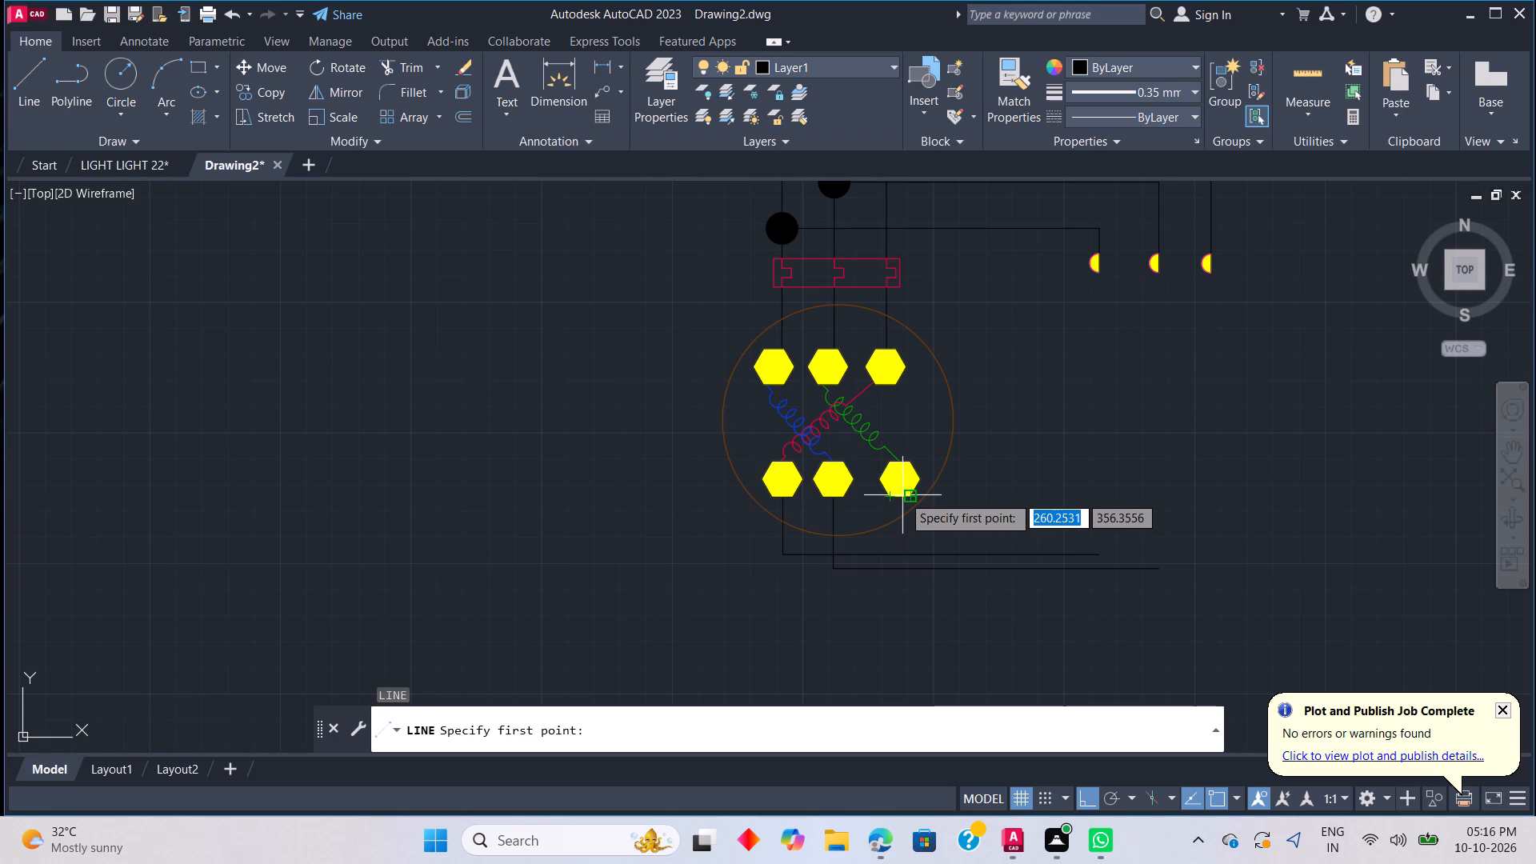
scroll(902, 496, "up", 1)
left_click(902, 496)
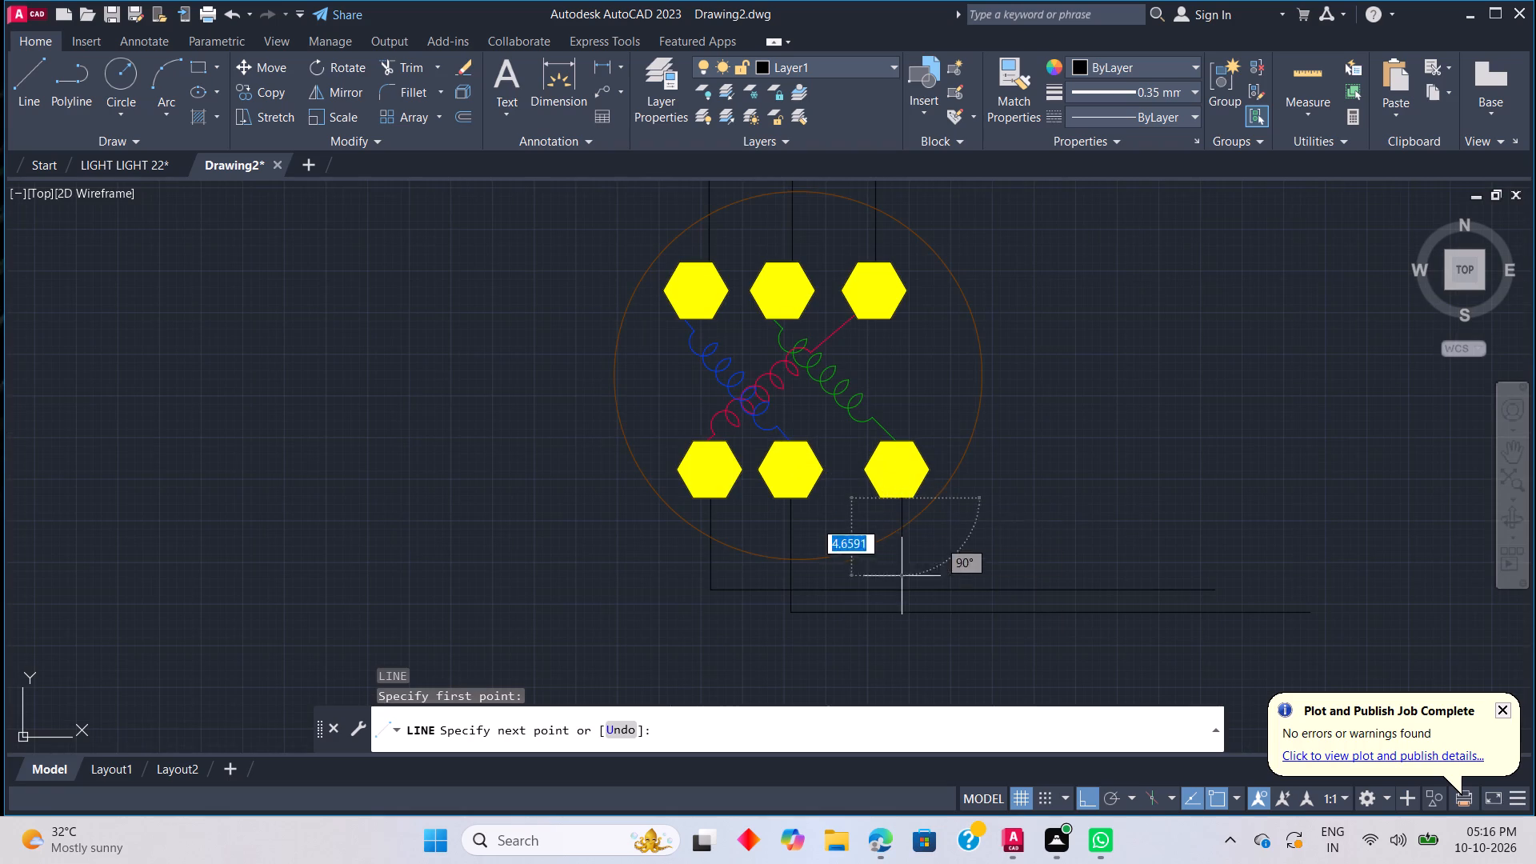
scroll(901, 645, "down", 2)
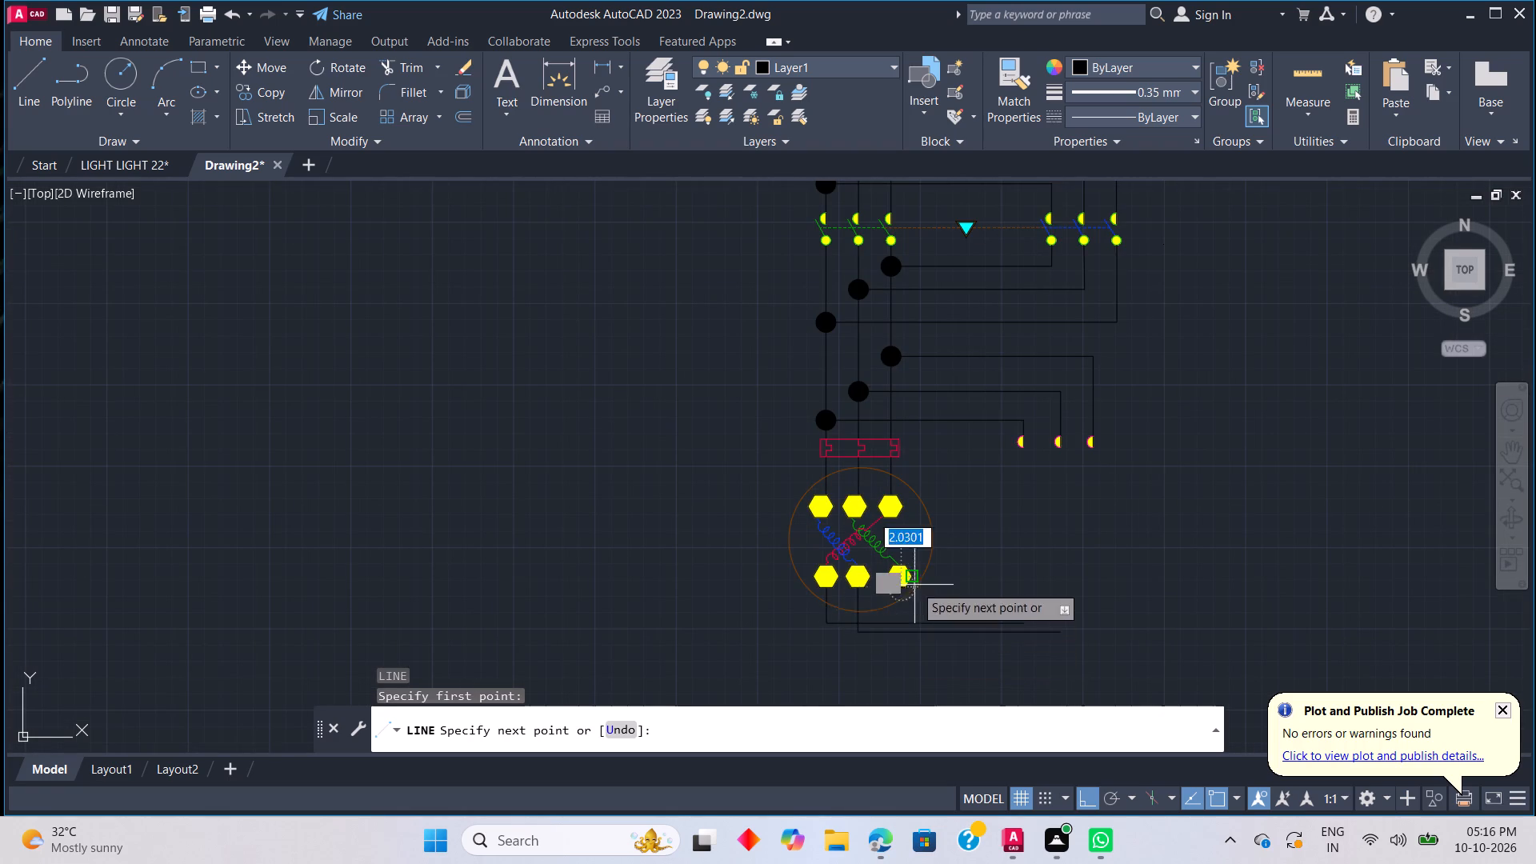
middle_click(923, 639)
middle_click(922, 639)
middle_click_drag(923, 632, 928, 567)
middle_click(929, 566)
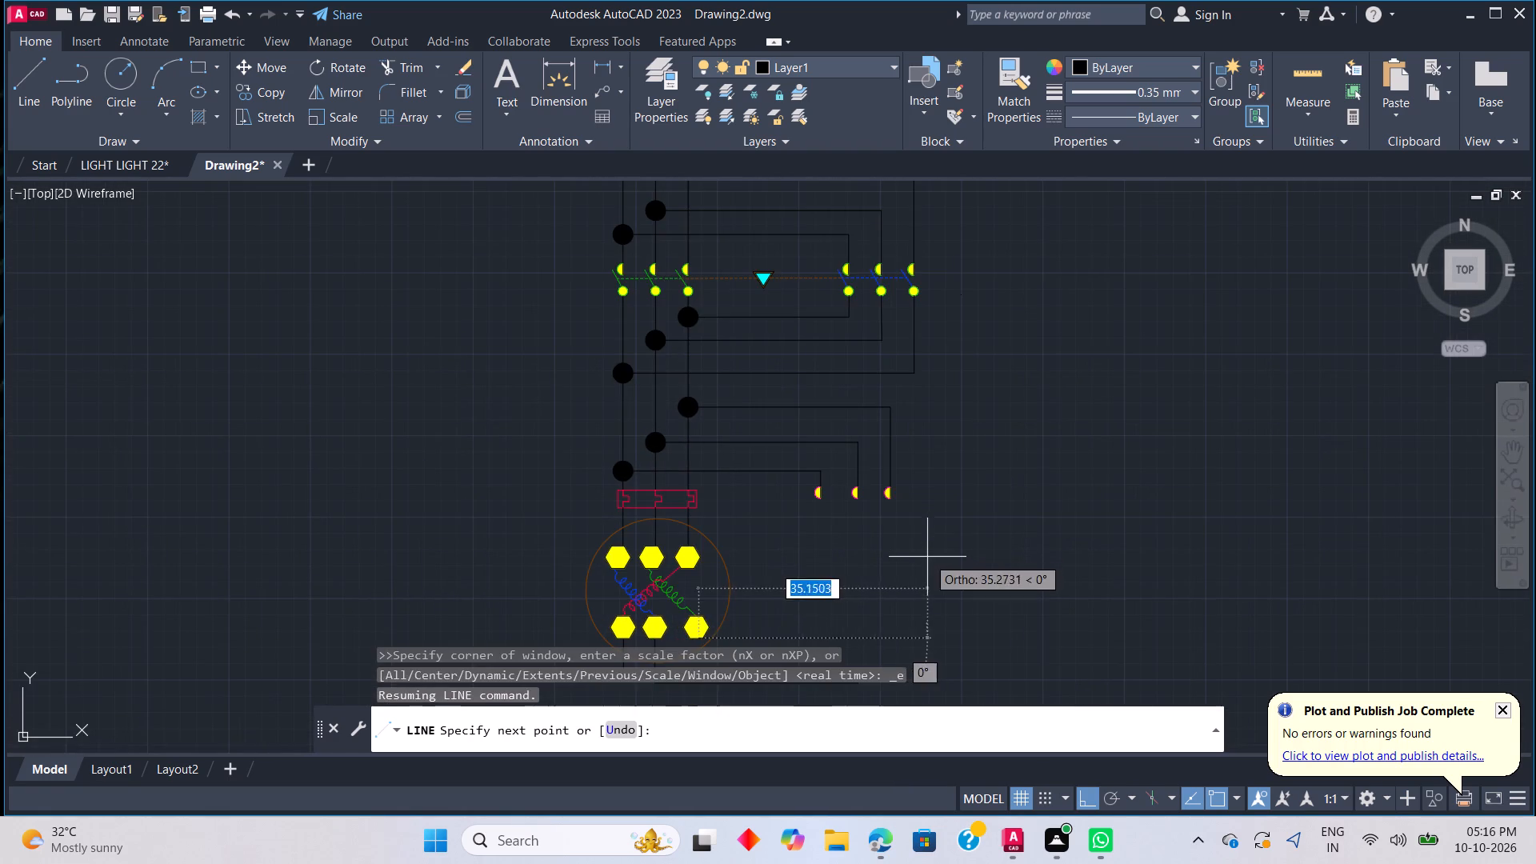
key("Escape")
Draw a wire about 8 units down from the third lower hexagon and about 30 units across to align under the third half-circle.
scroll(808, 571, "down", 2)
scroll(761, 612, "up", 3)
scroll(711, 554, "up", 1)
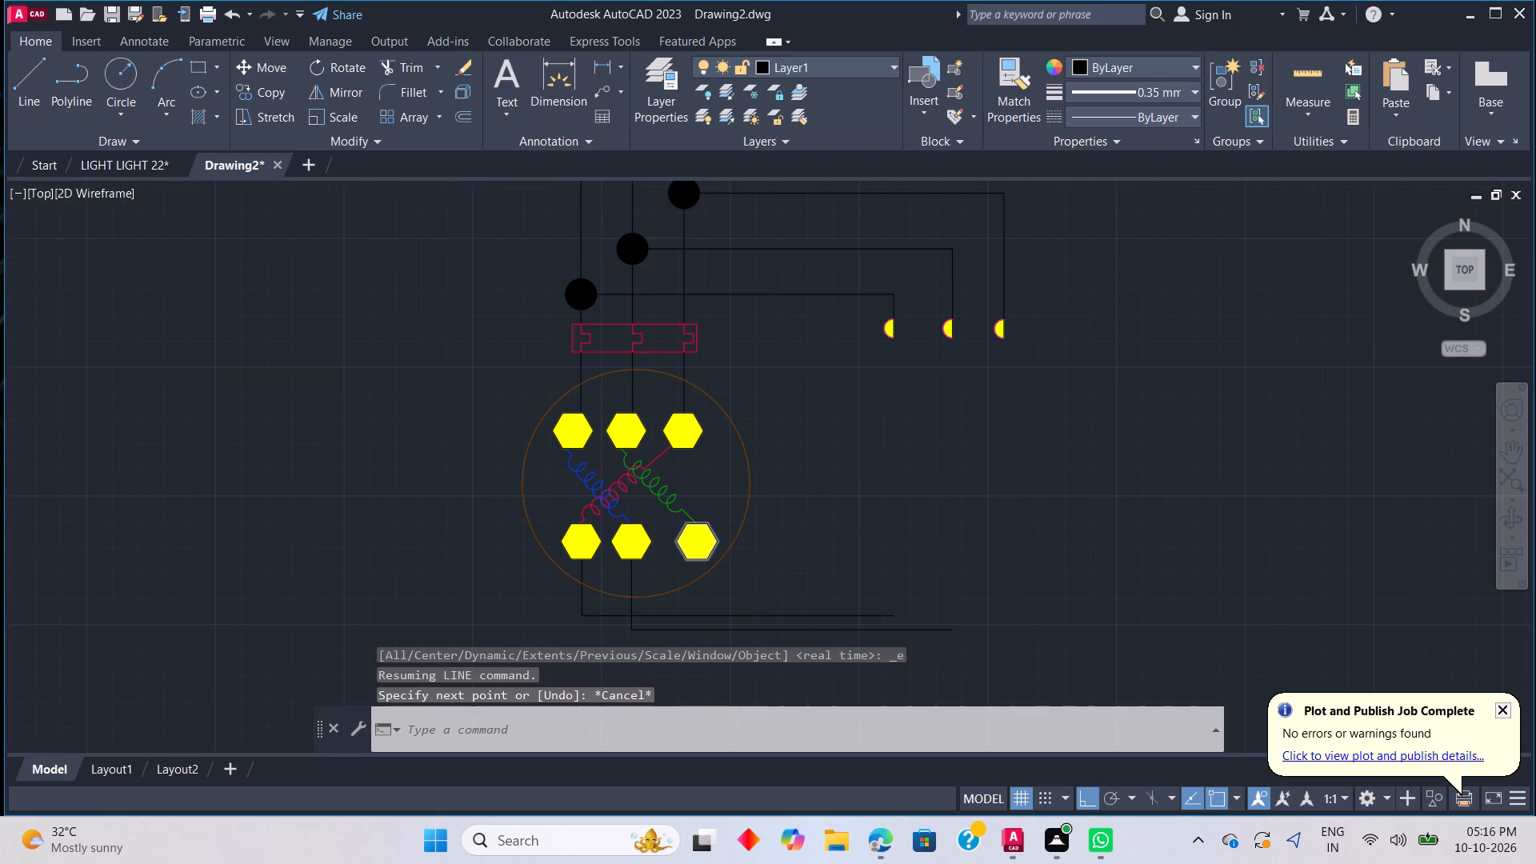
type("L")
key("space")
scroll(692, 571, "up", 3)
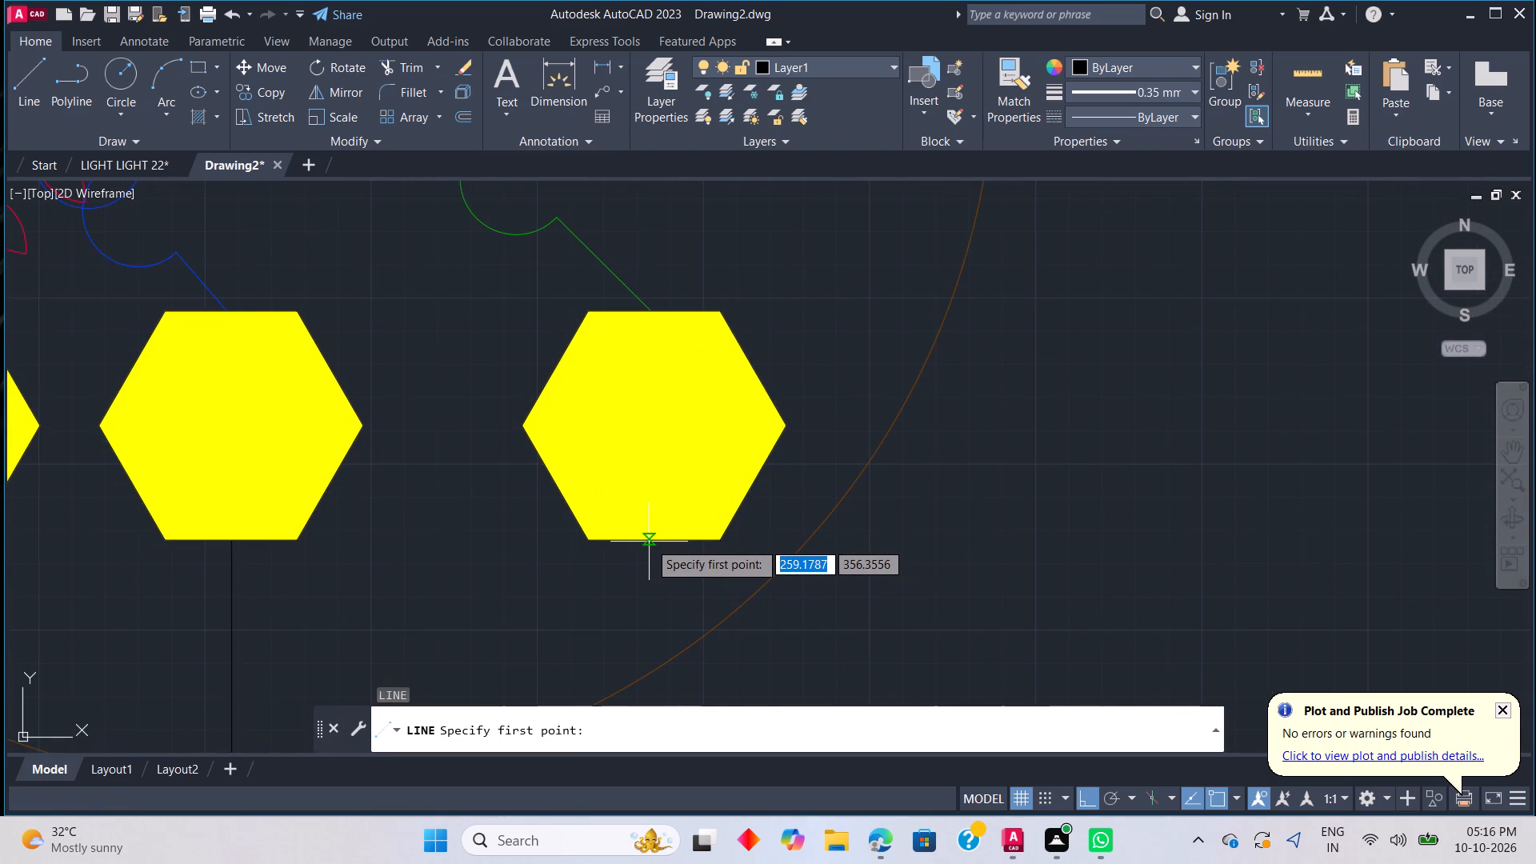
left_click(650, 539)
scroll(658, 603, "down", 4)
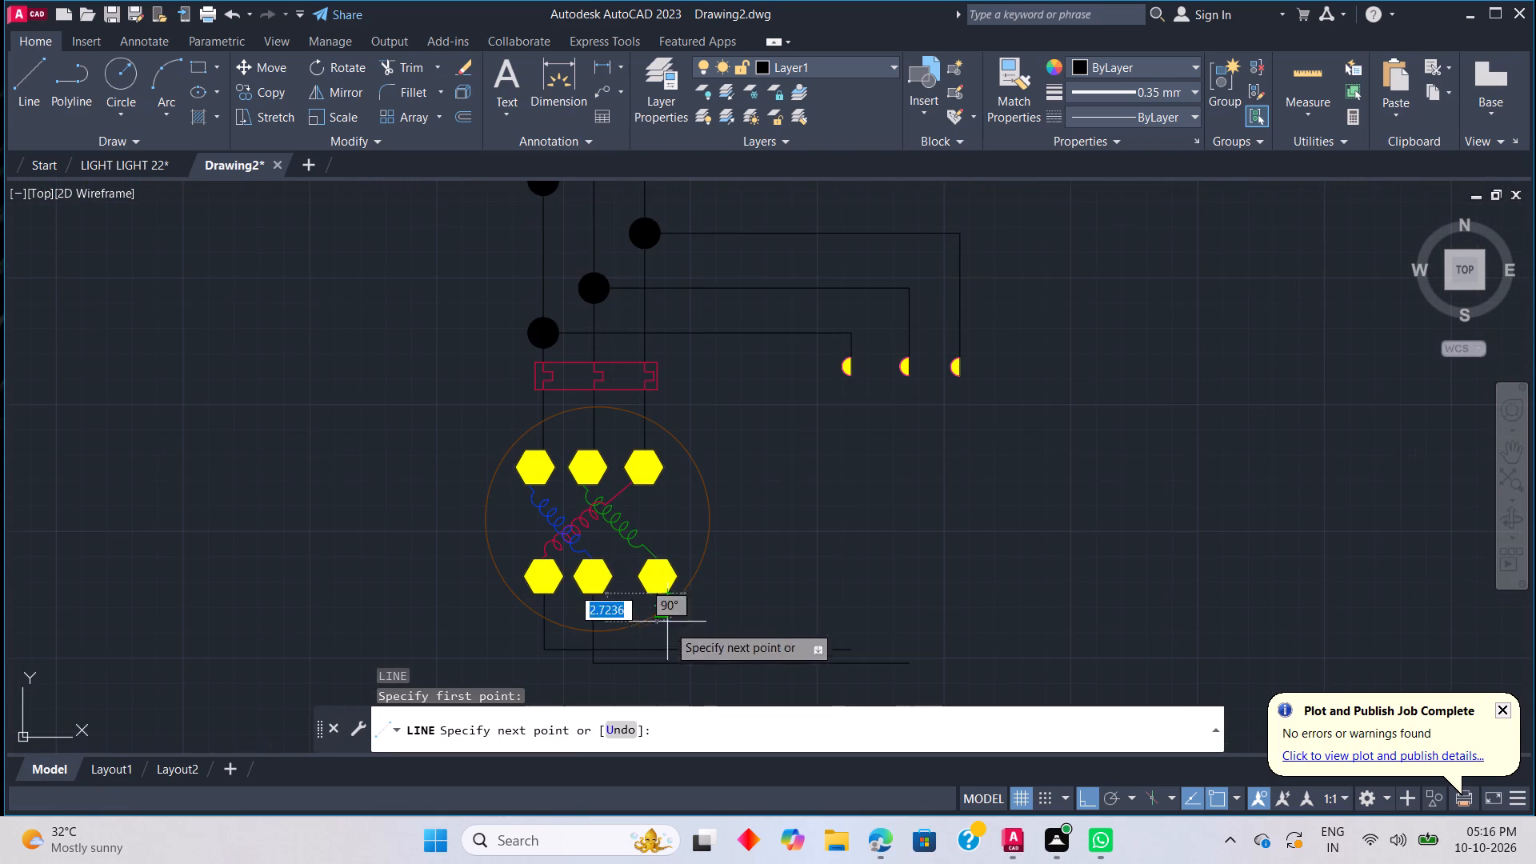
middle_click_drag(670, 638, 731, 521)
scroll(734, 561, "up", 1)
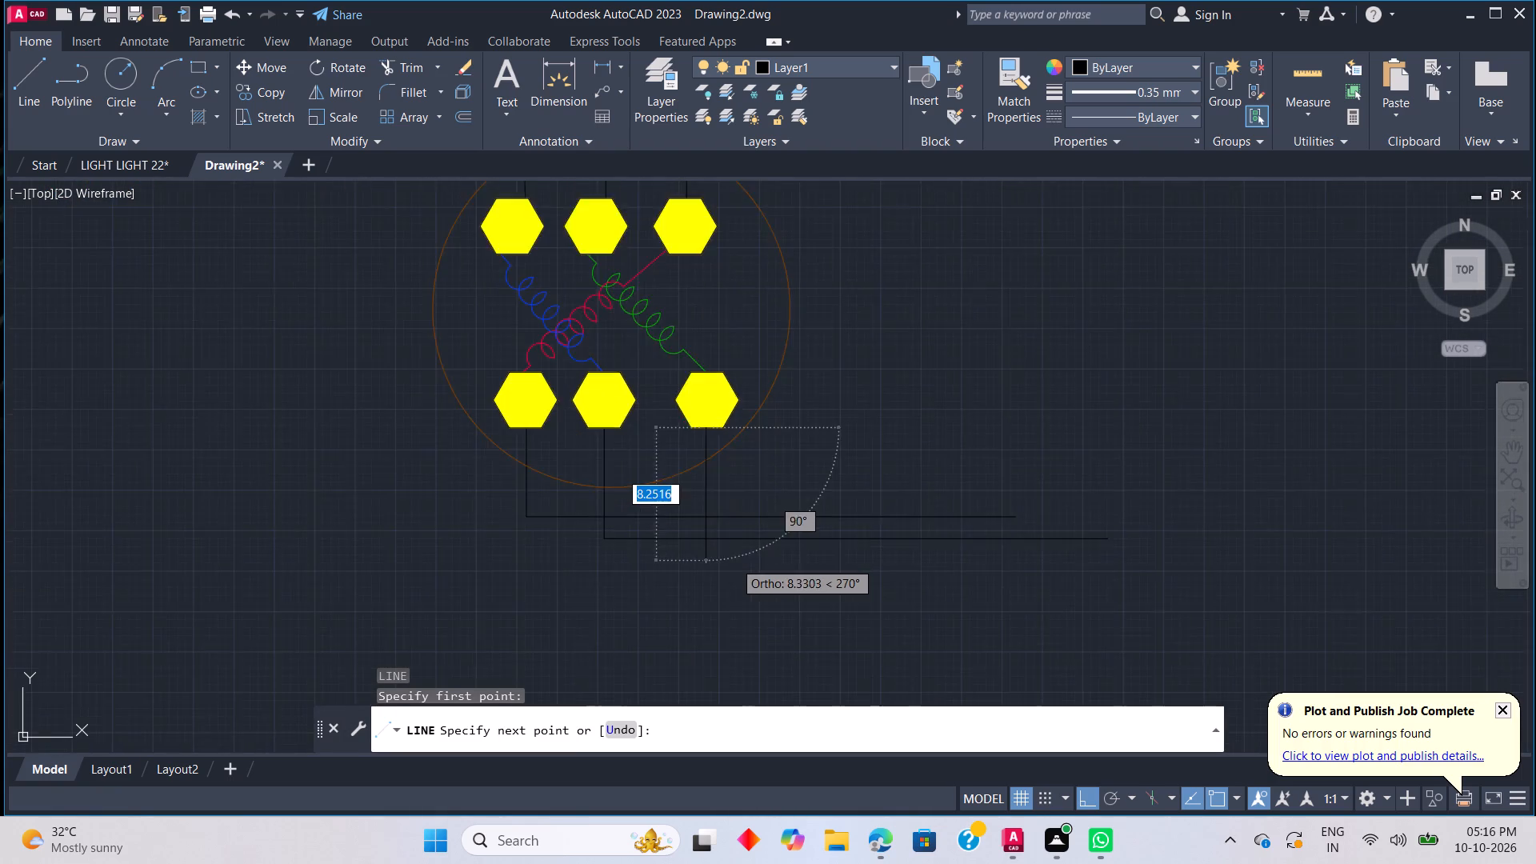
scroll(734, 561, "up", 1)
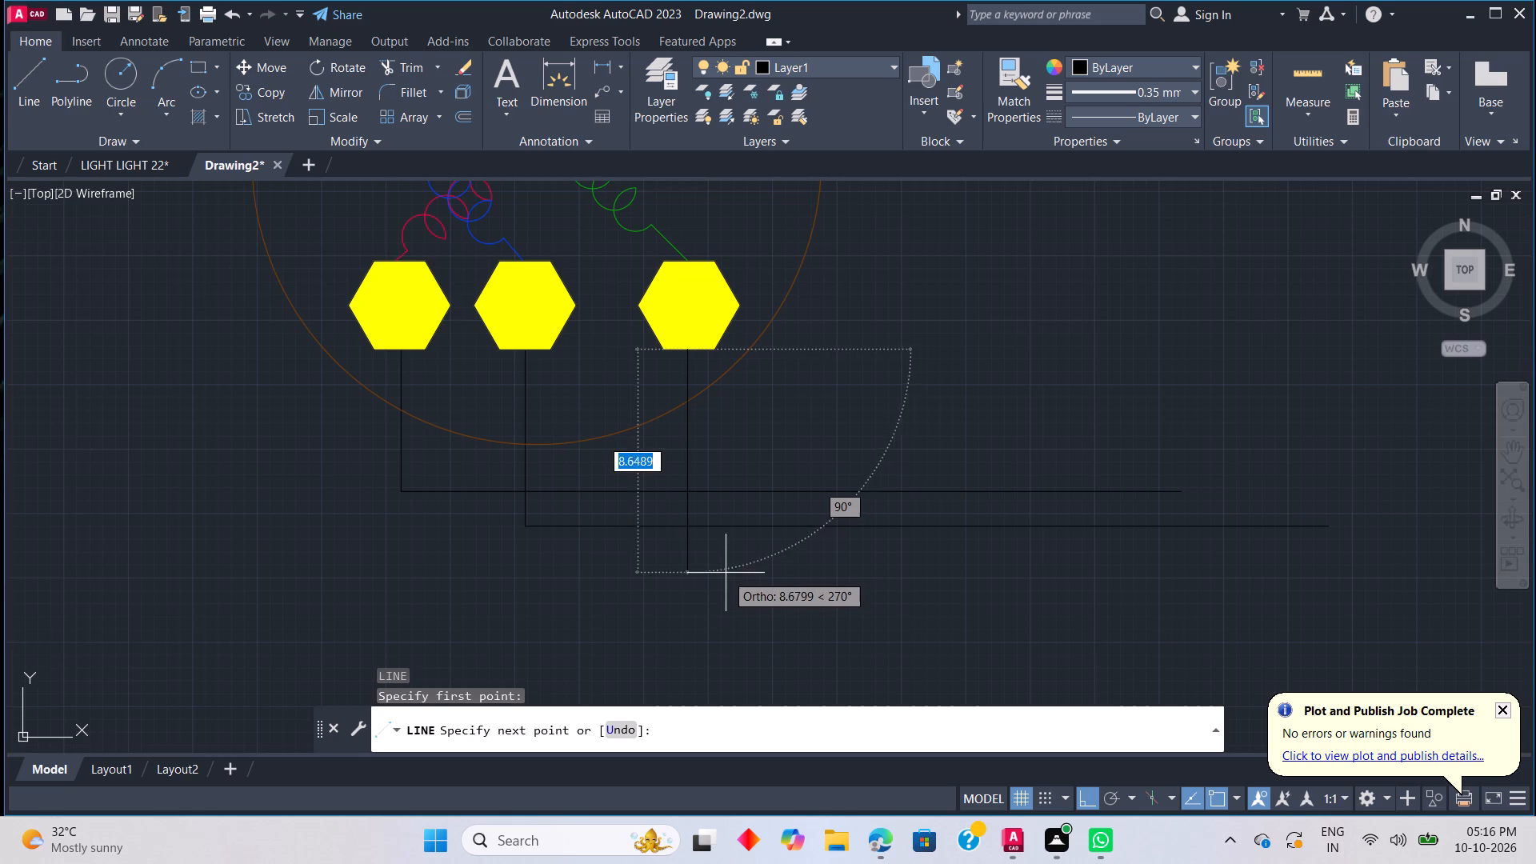
left_click(726, 559)
scroll(1209, 591, "down", 4)
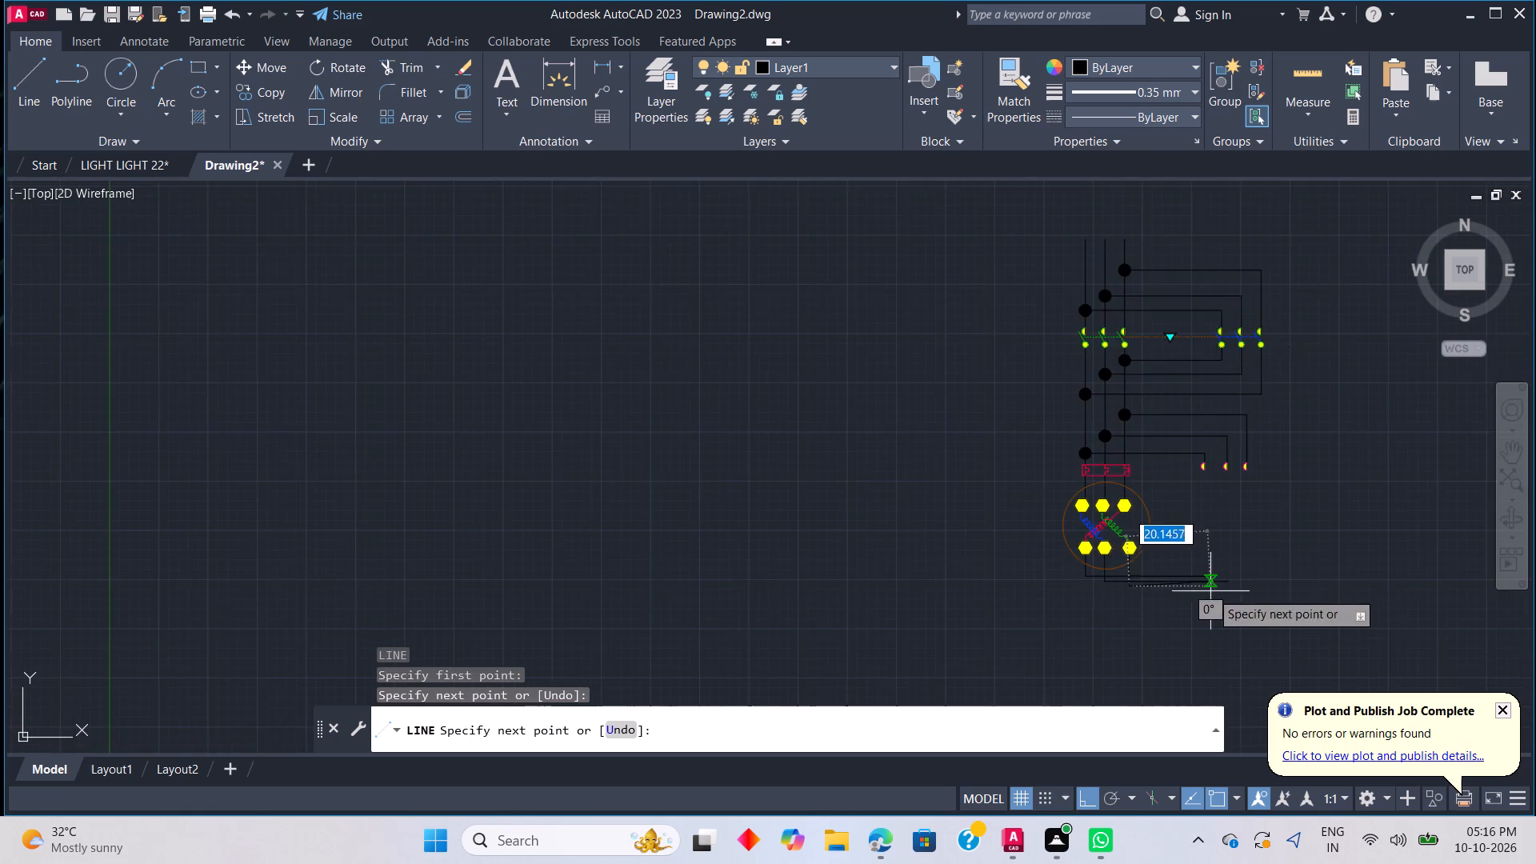
scroll(1258, 581, "up", 2)
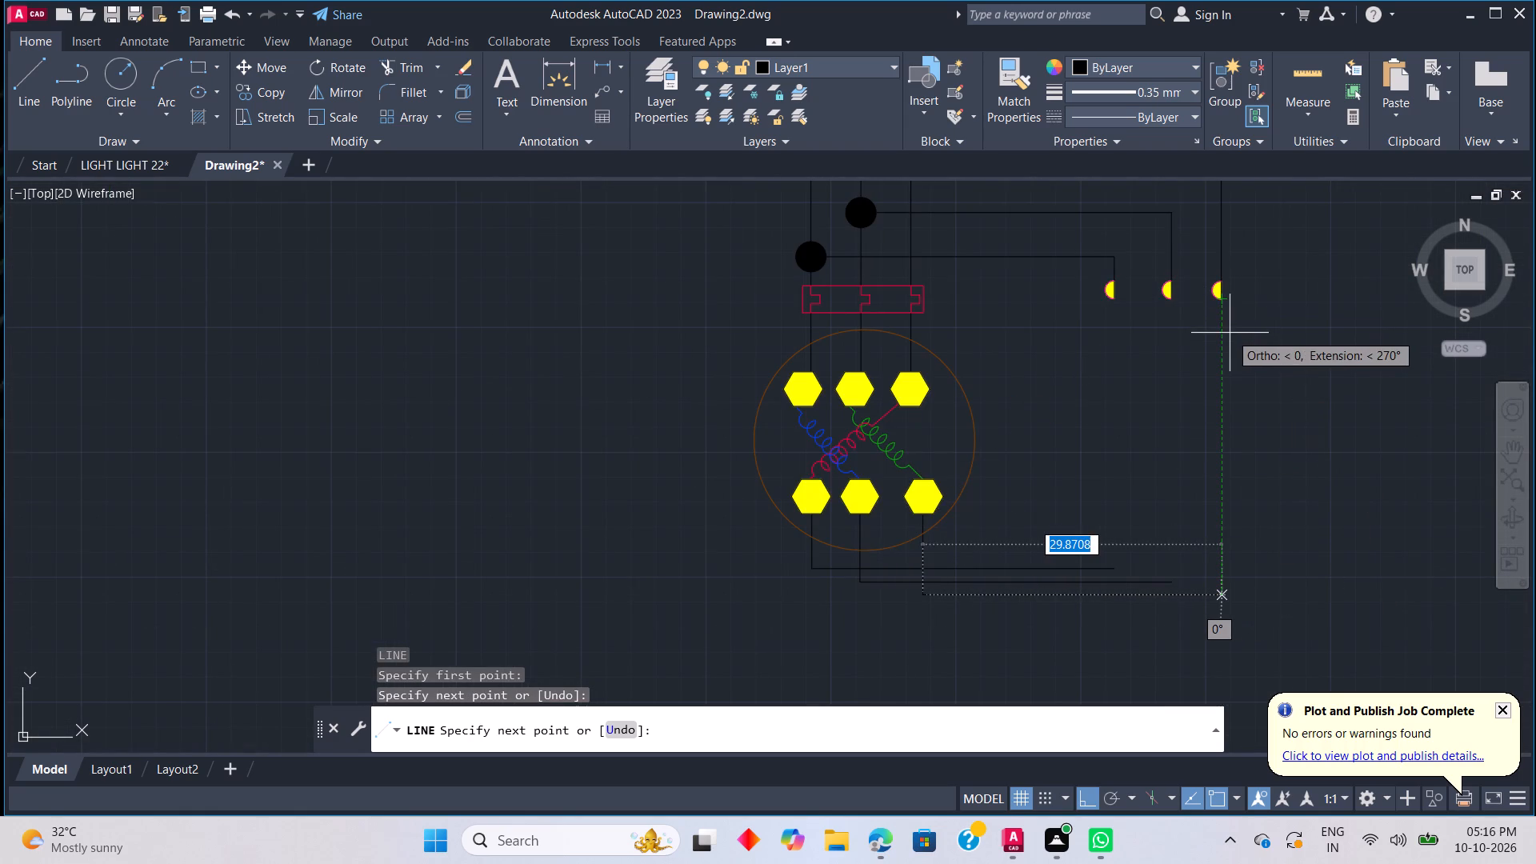
left_click(1228, 329)
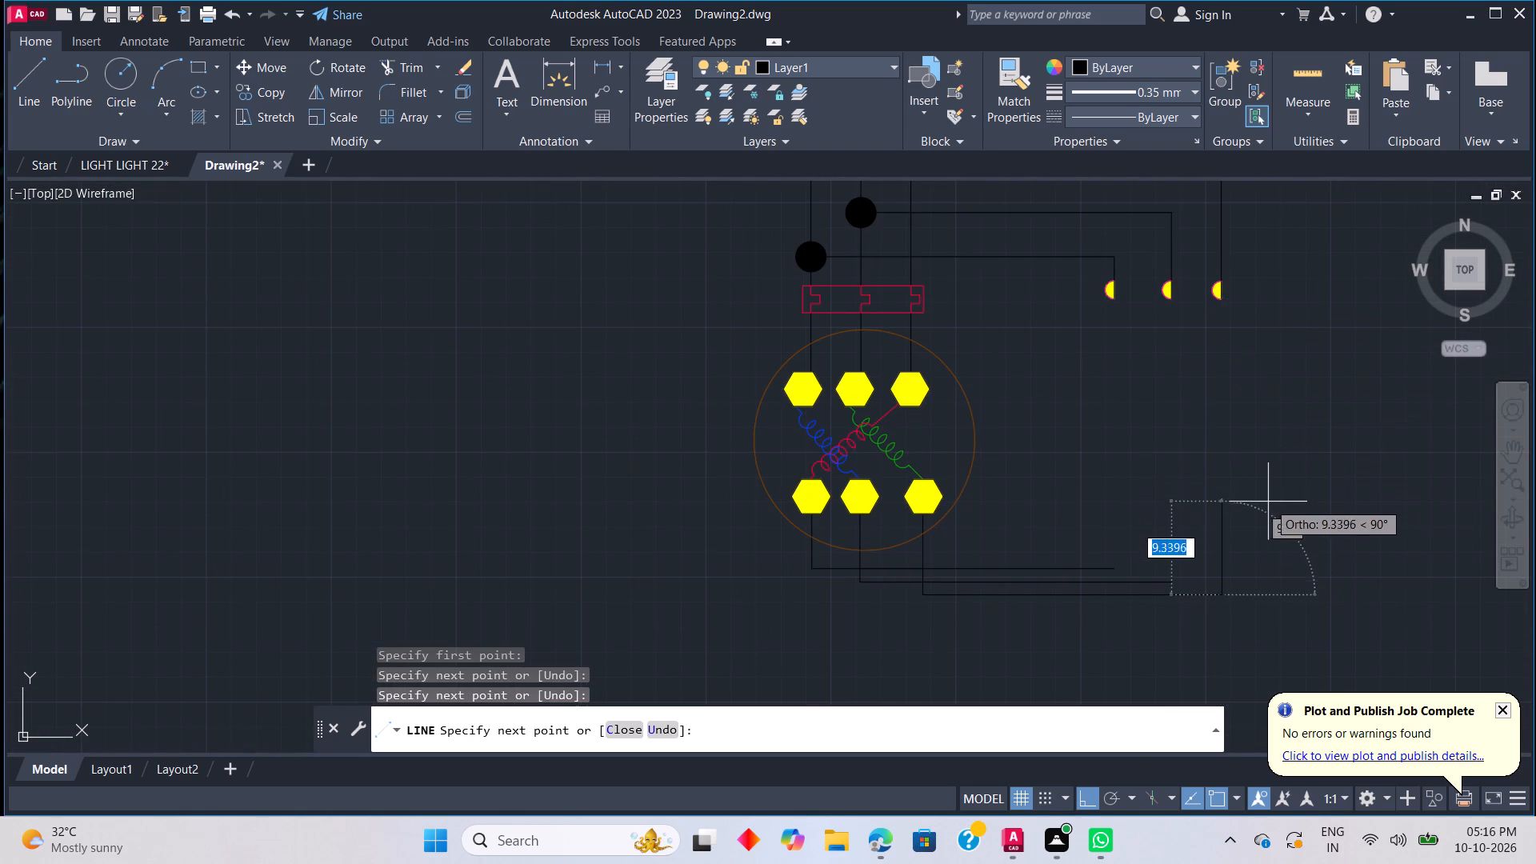
key("Escape")
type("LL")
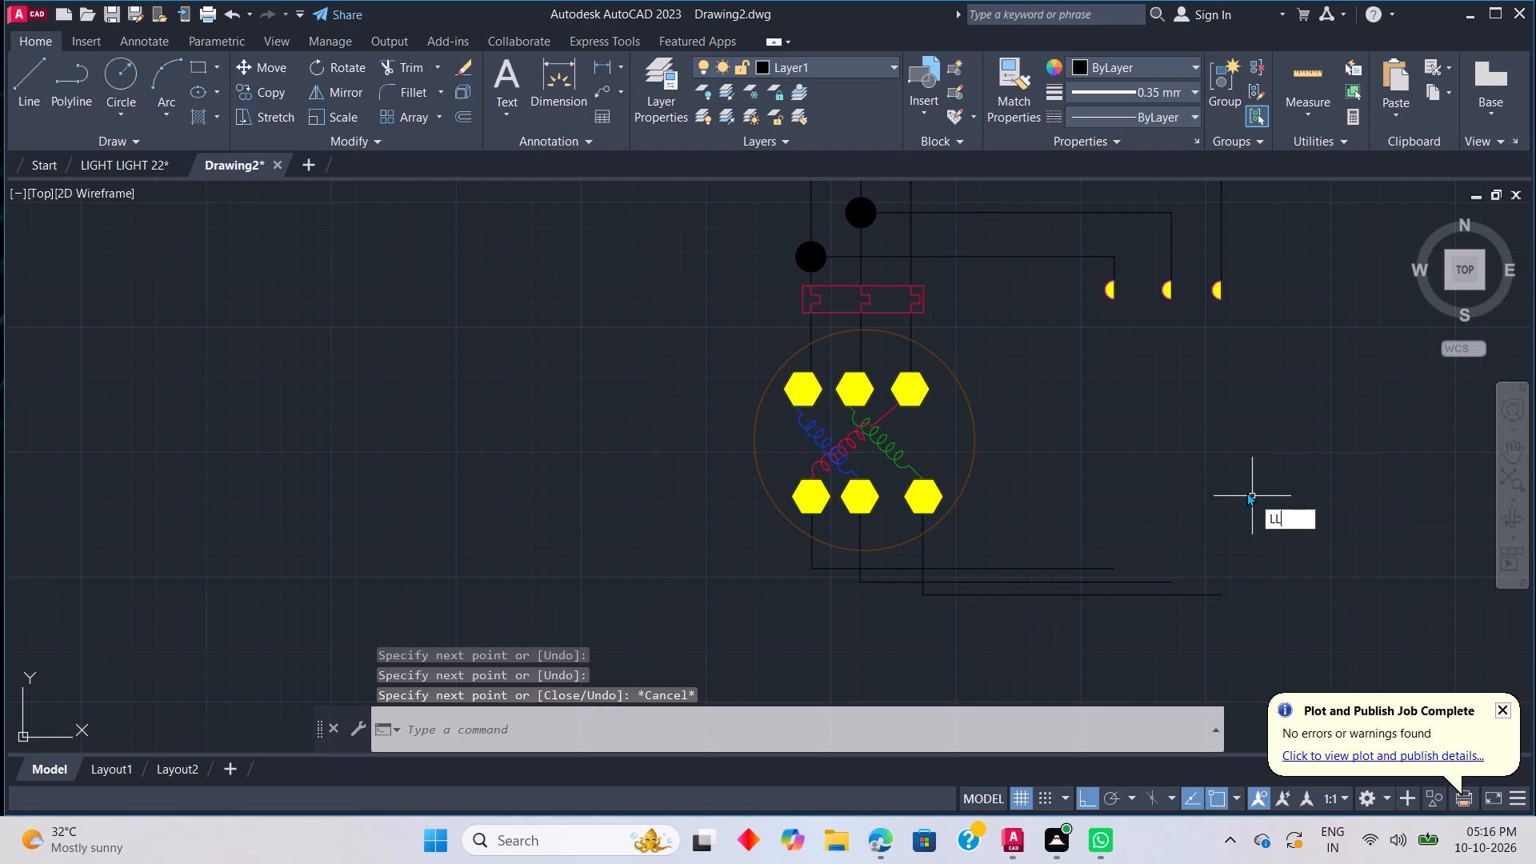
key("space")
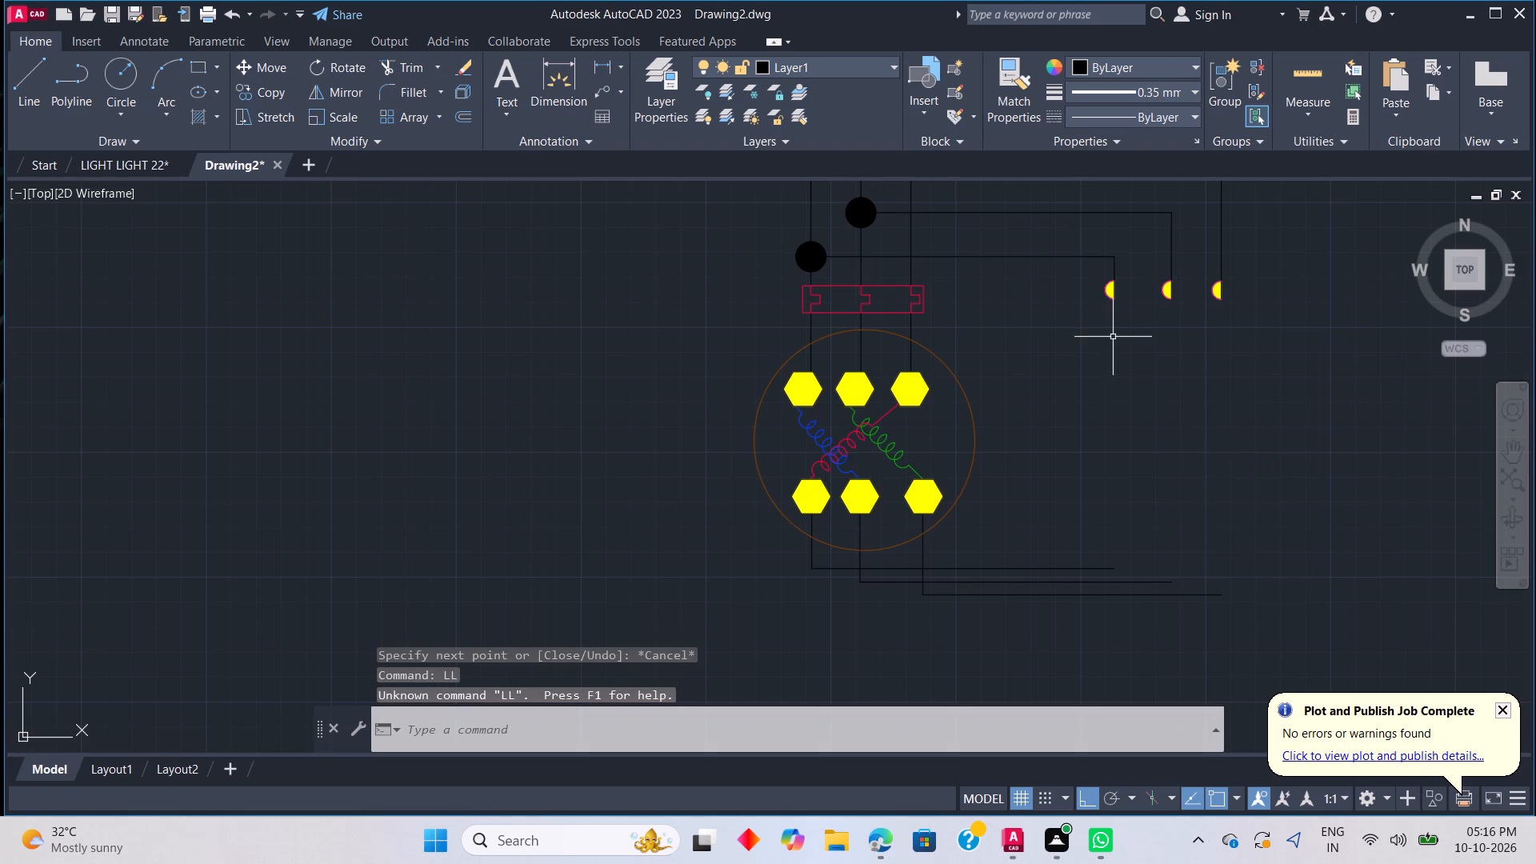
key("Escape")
Look over the wiring diagram from the upper contacts to the open wire ends beneath the circled coil symbol.
scroll(1057, 382, "down", 2)
middle_click_drag(1065, 382, 1079, 542)
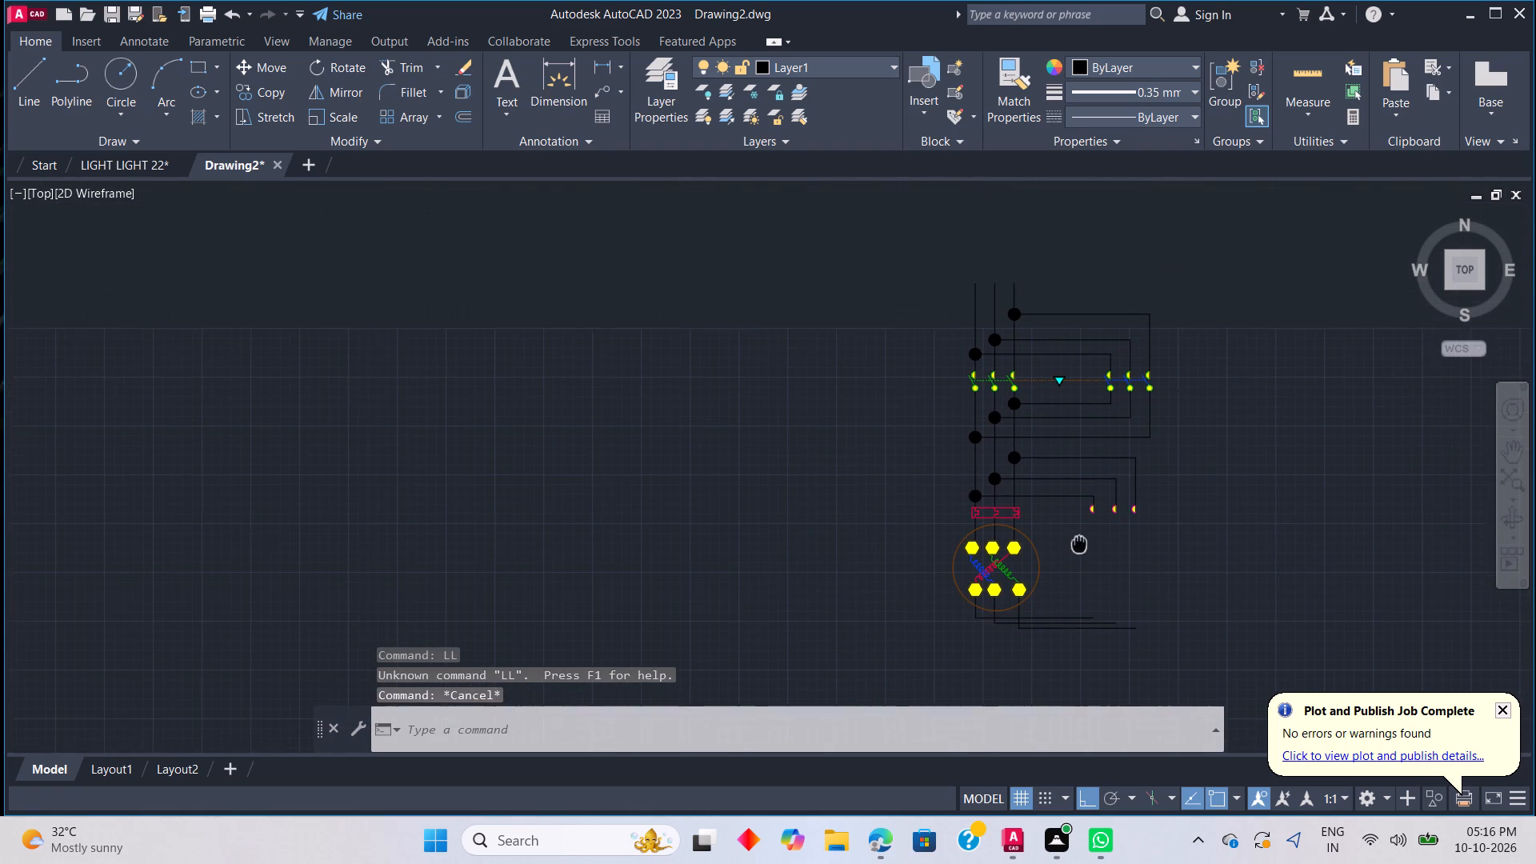
middle_click_drag(1079, 542, 1081, 544)
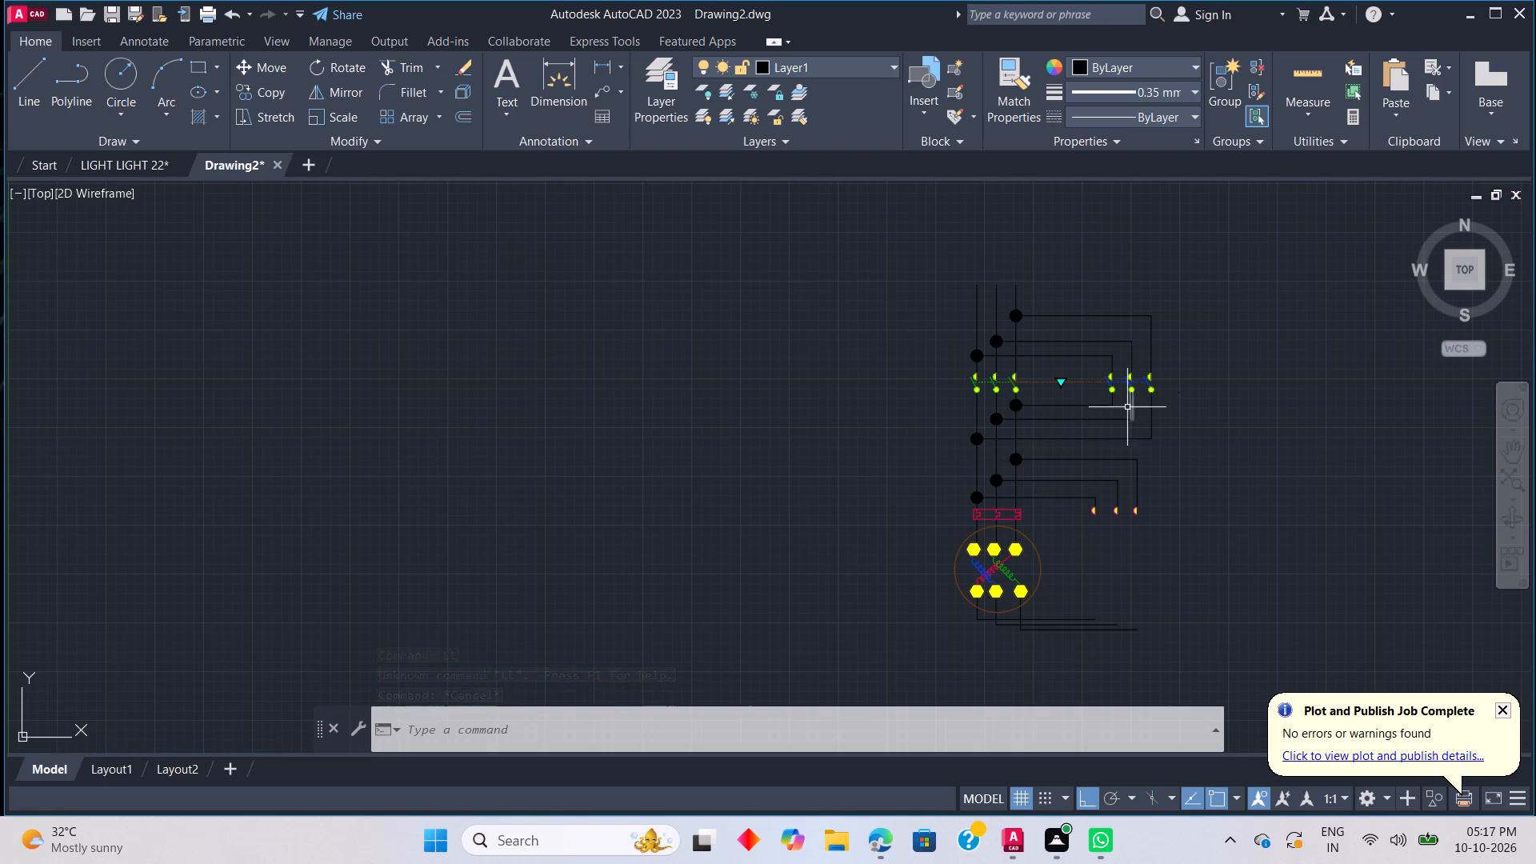
scroll(1126, 410, "up", 1)
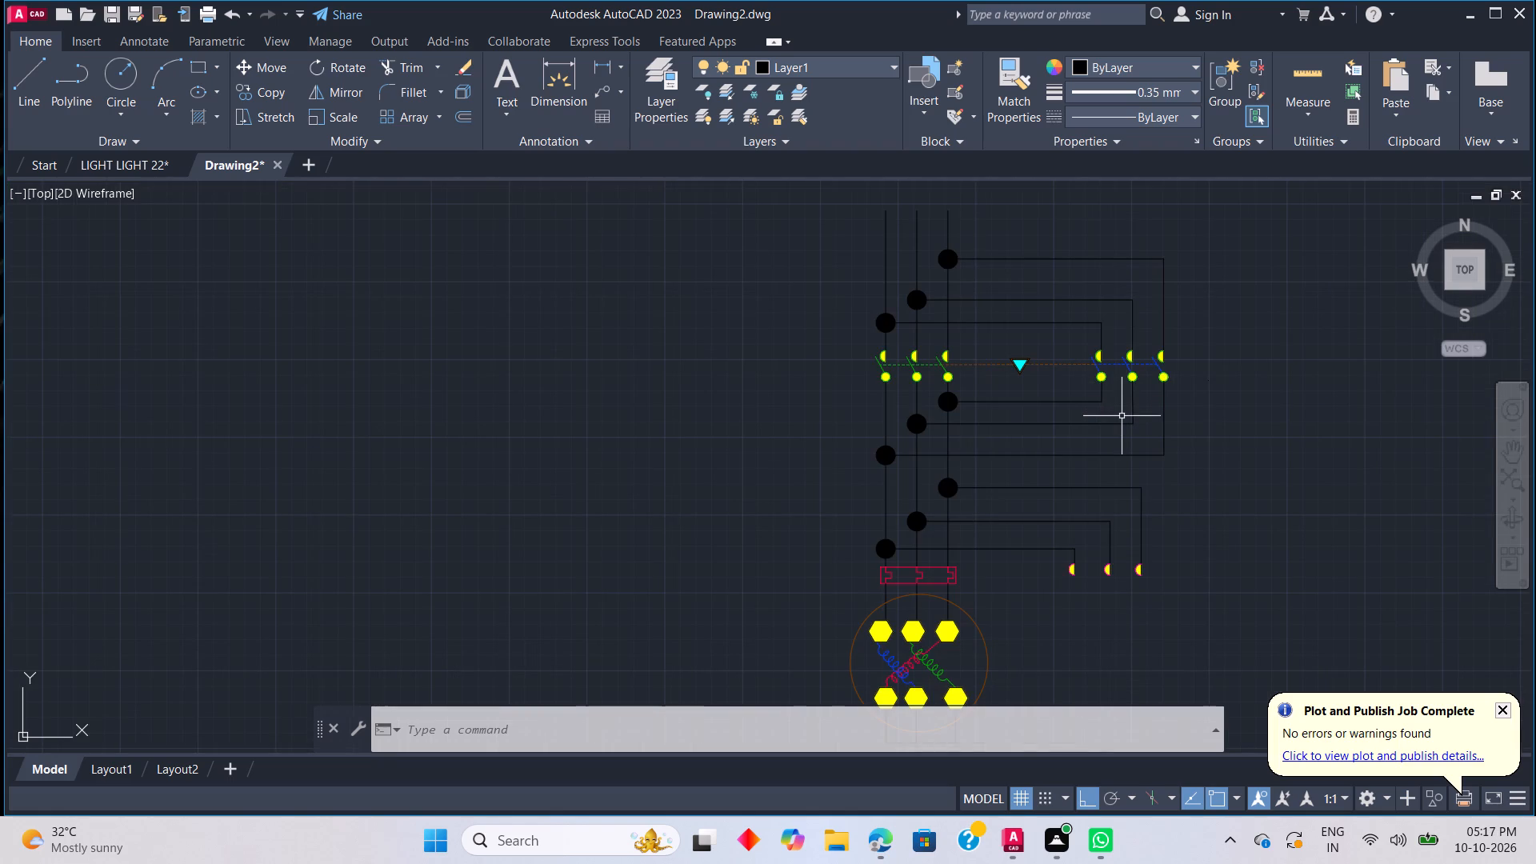
scroll(1194, 470, "down", 1)
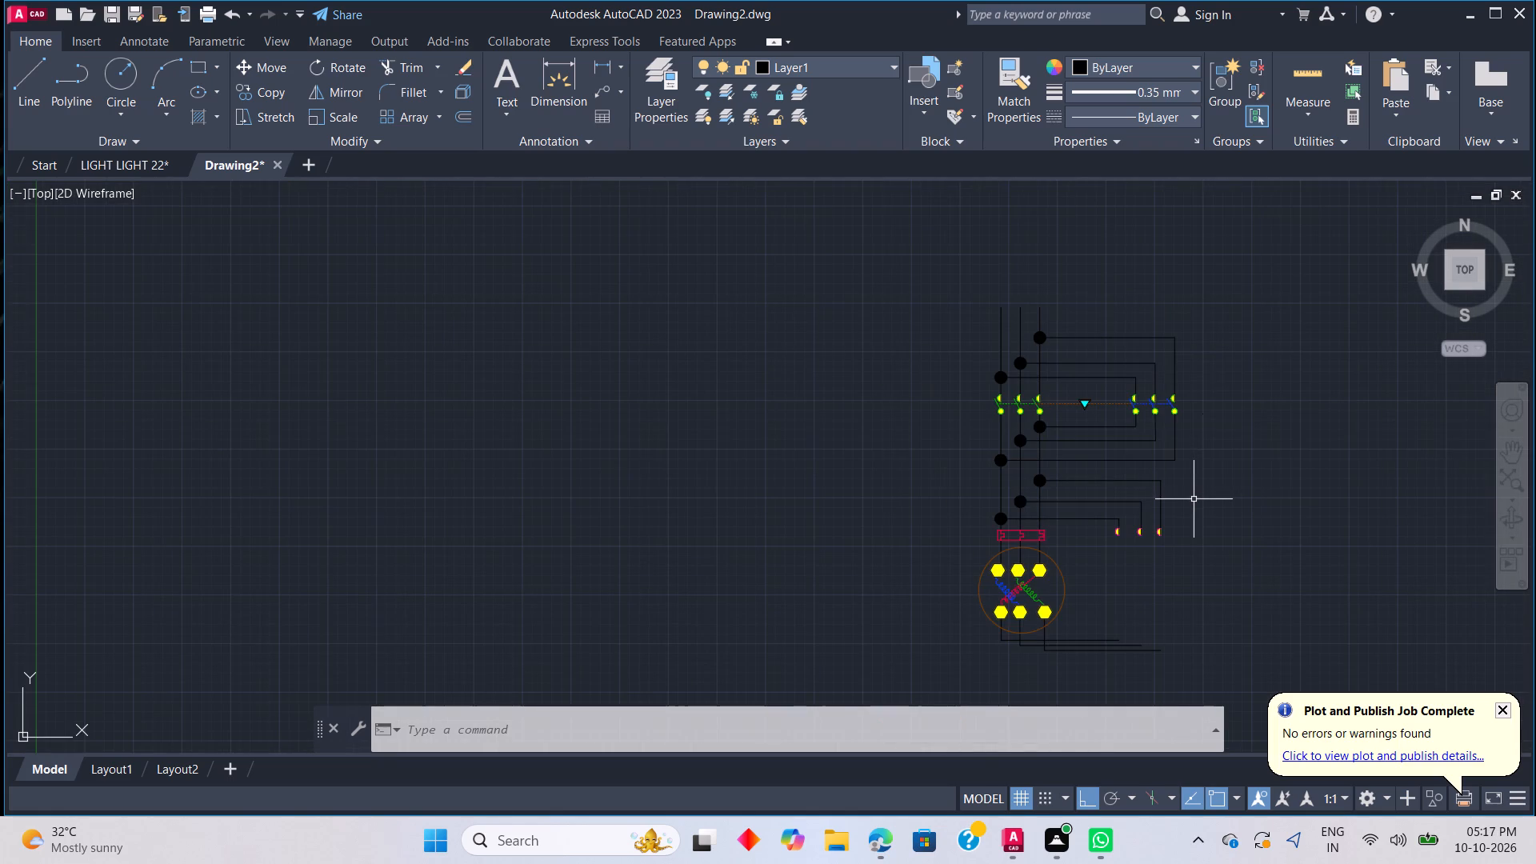
scroll(1194, 497, "up", 1)
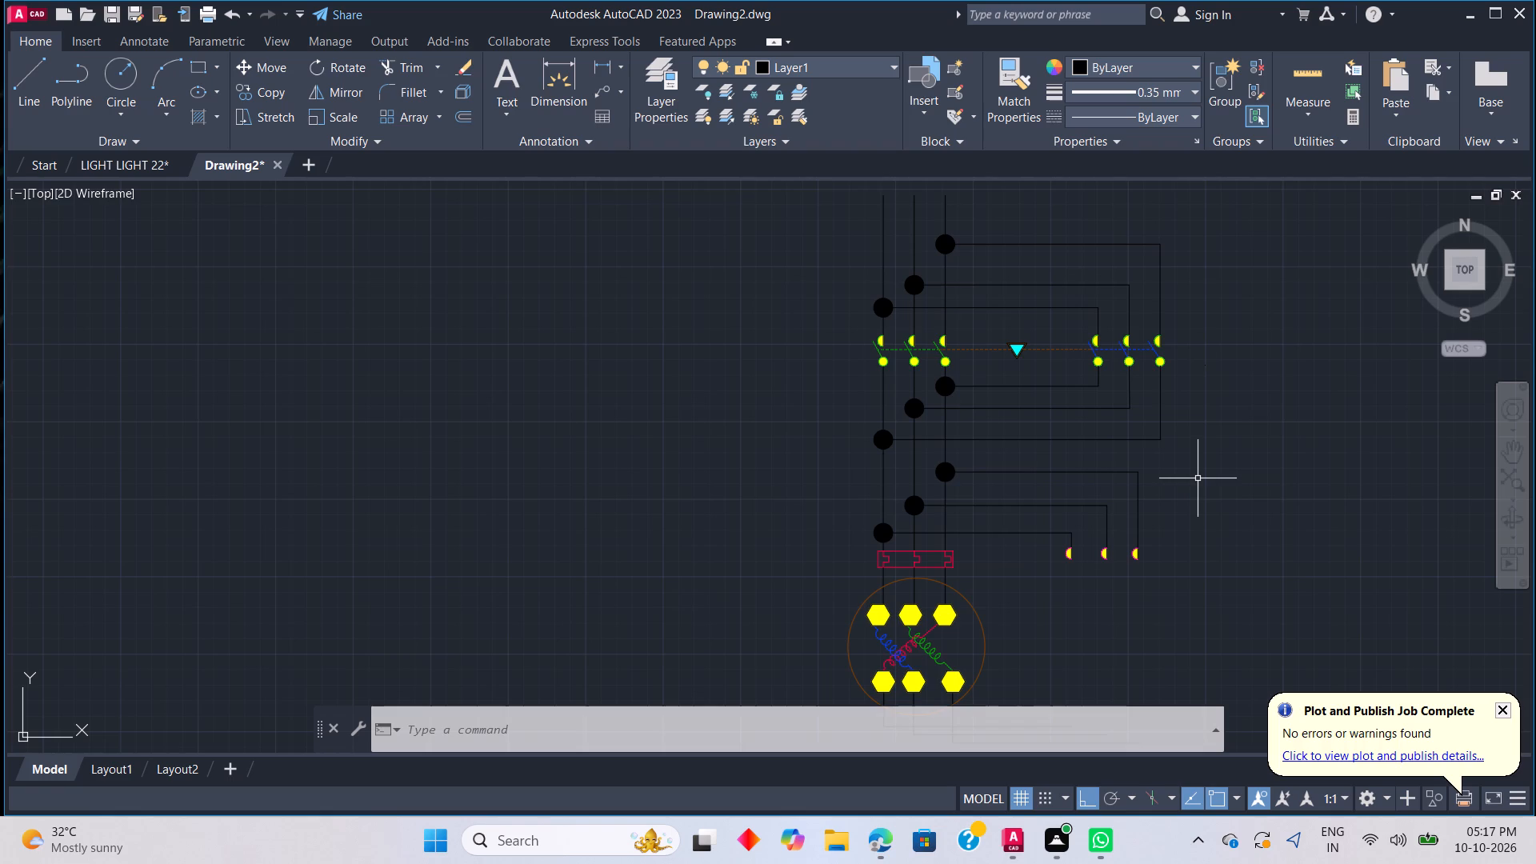
scroll(1201, 523, "down", 1)
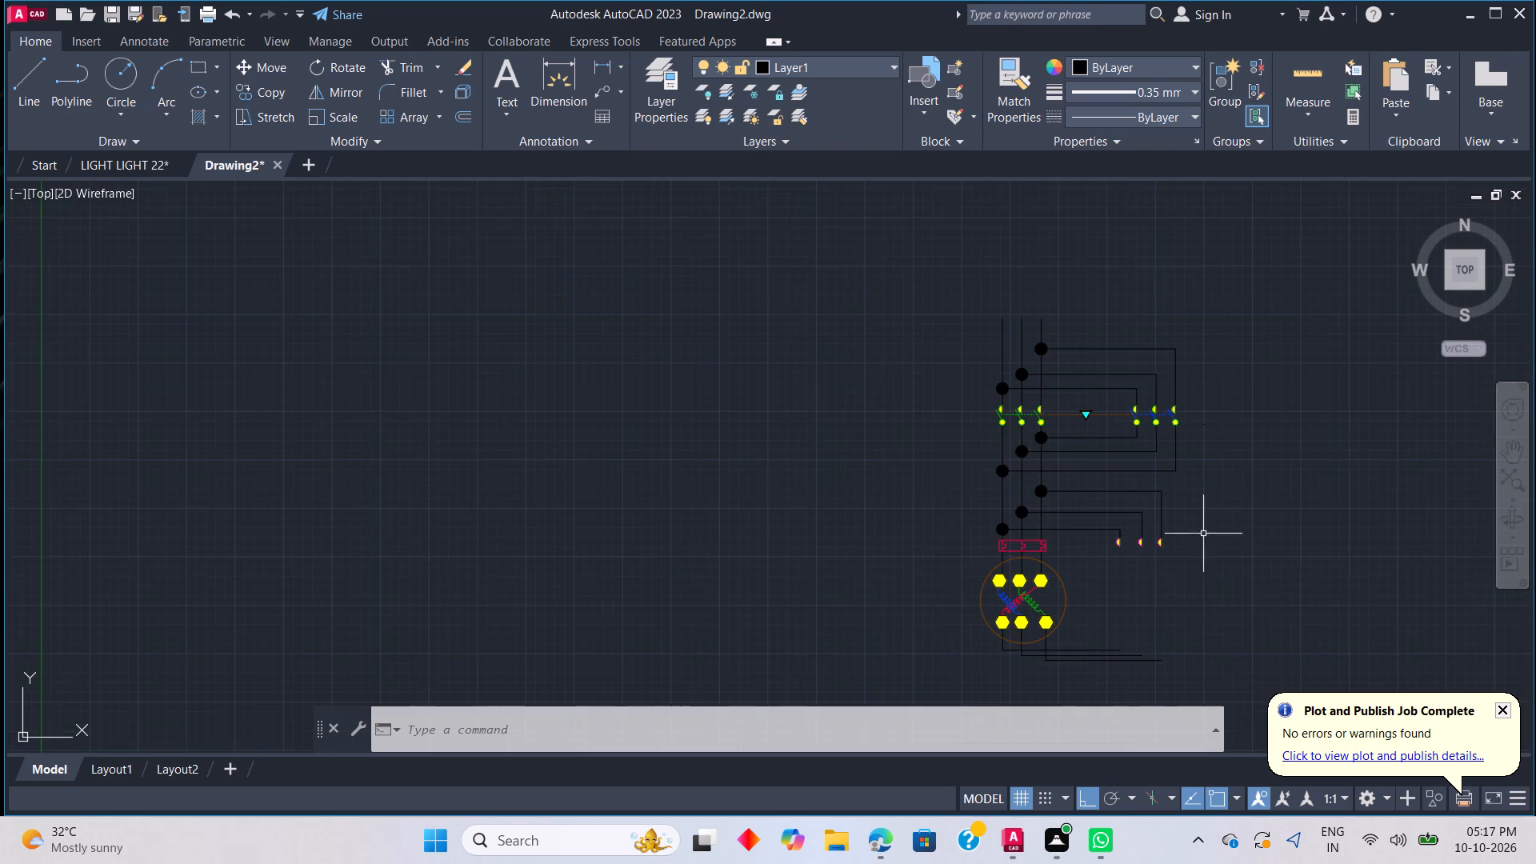
middle_click_drag(1197, 596, 1162, 444)
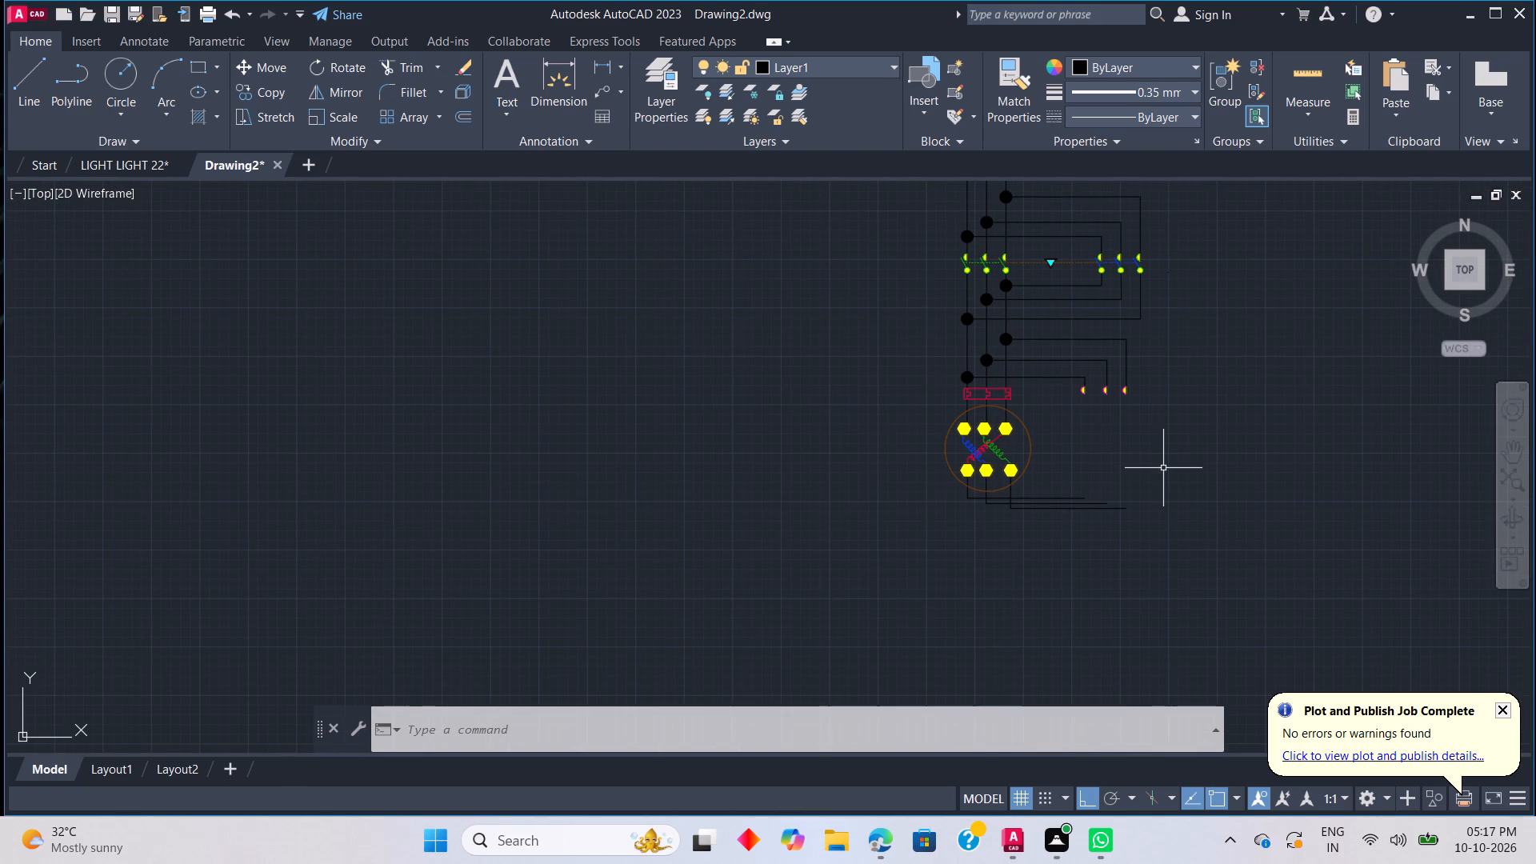
Draw a horizontal line about 11 units long, about 5.6 units below the half-circle contacts, spanning from the first to the third.
scroll(1107, 458, "up", 2)
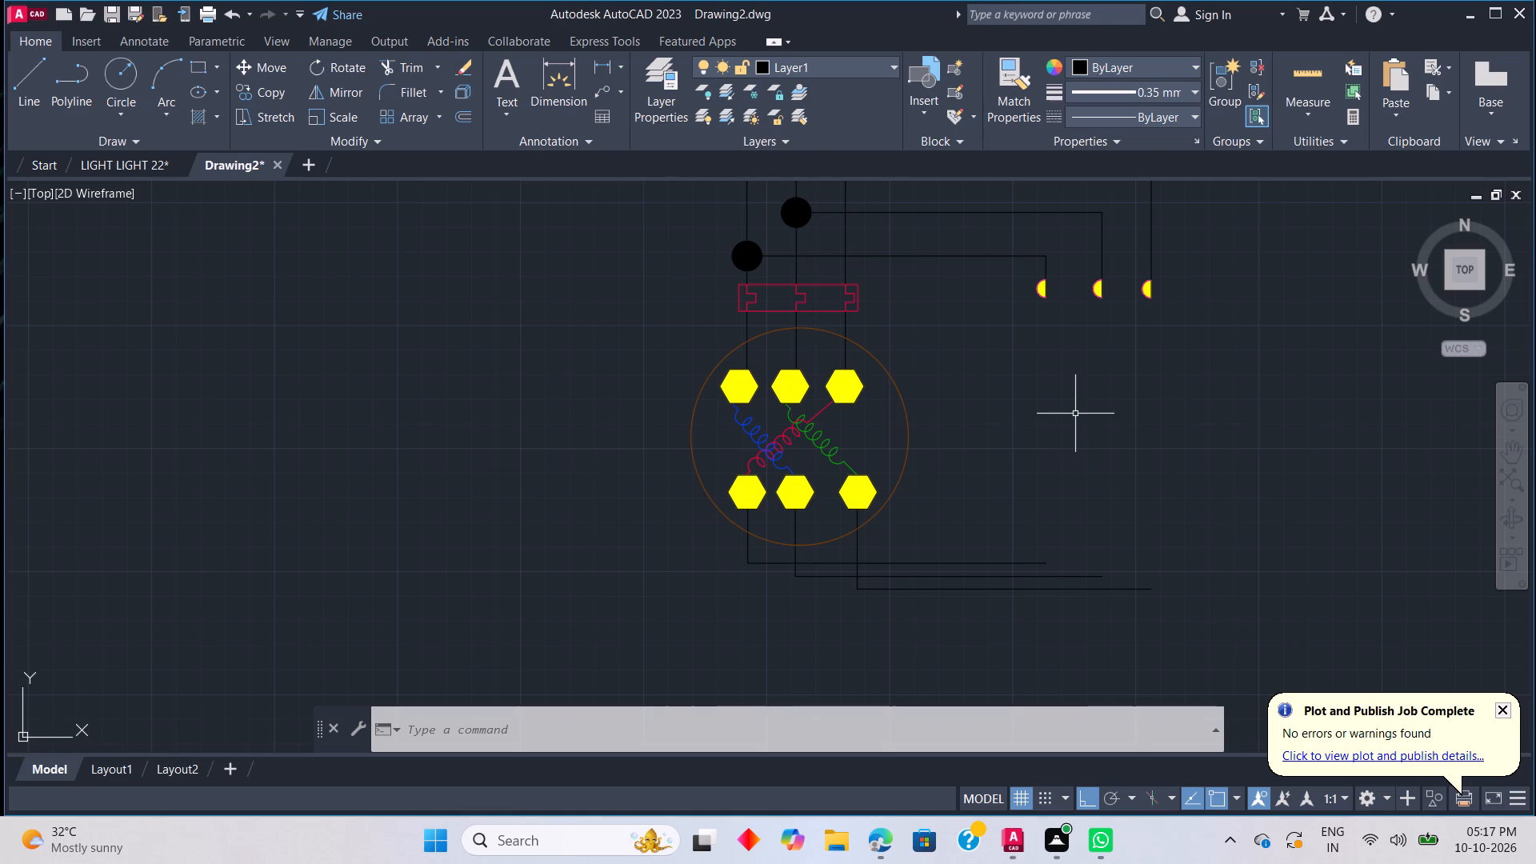
type("L")
key("space")
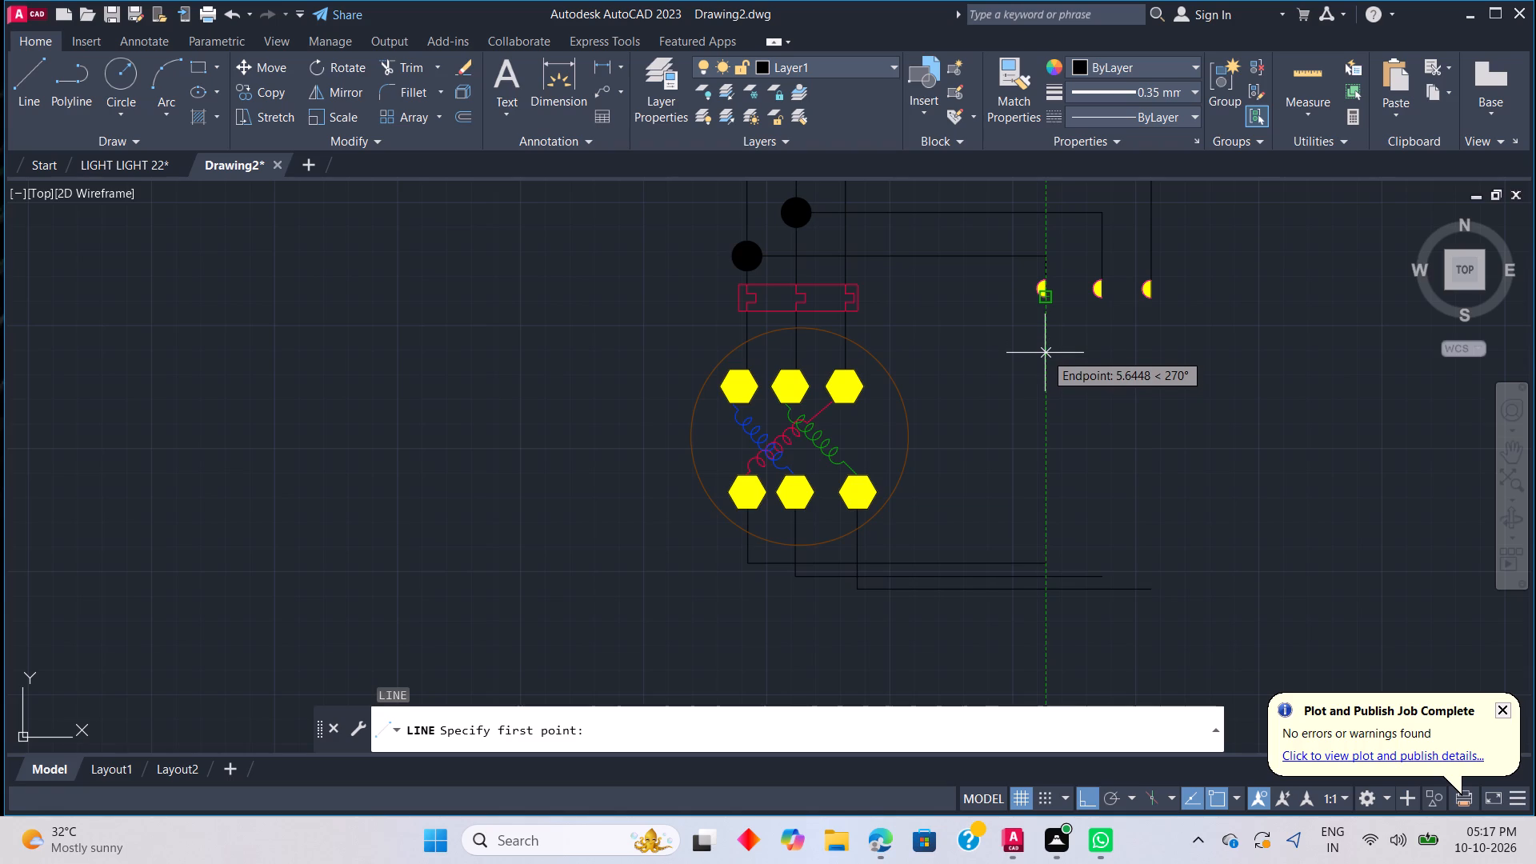
left_click(1045, 353)
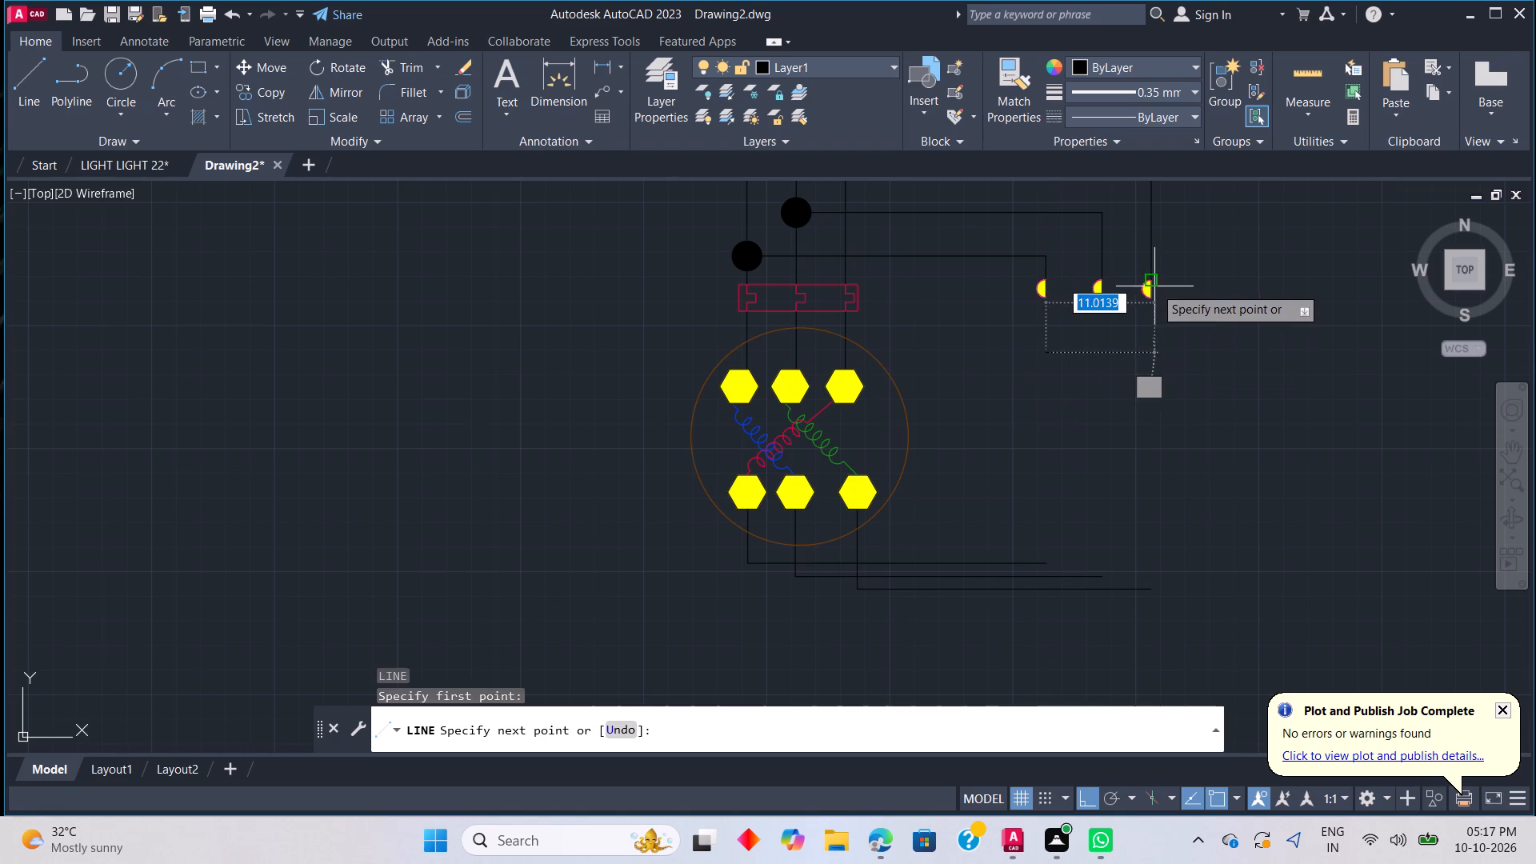
left_click(1159, 349)
key("Tab")
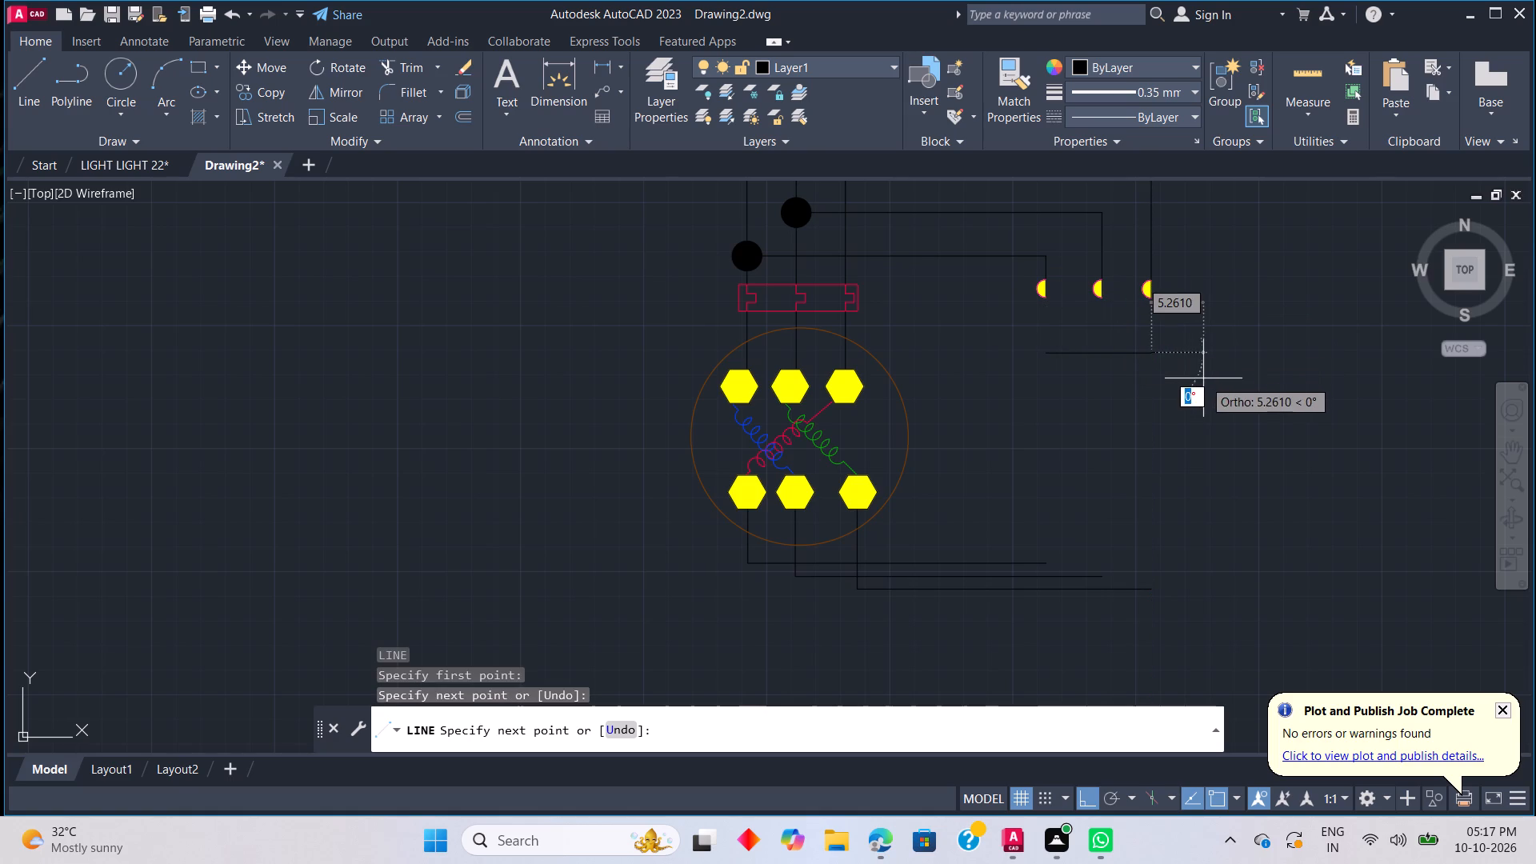
key("Escape")
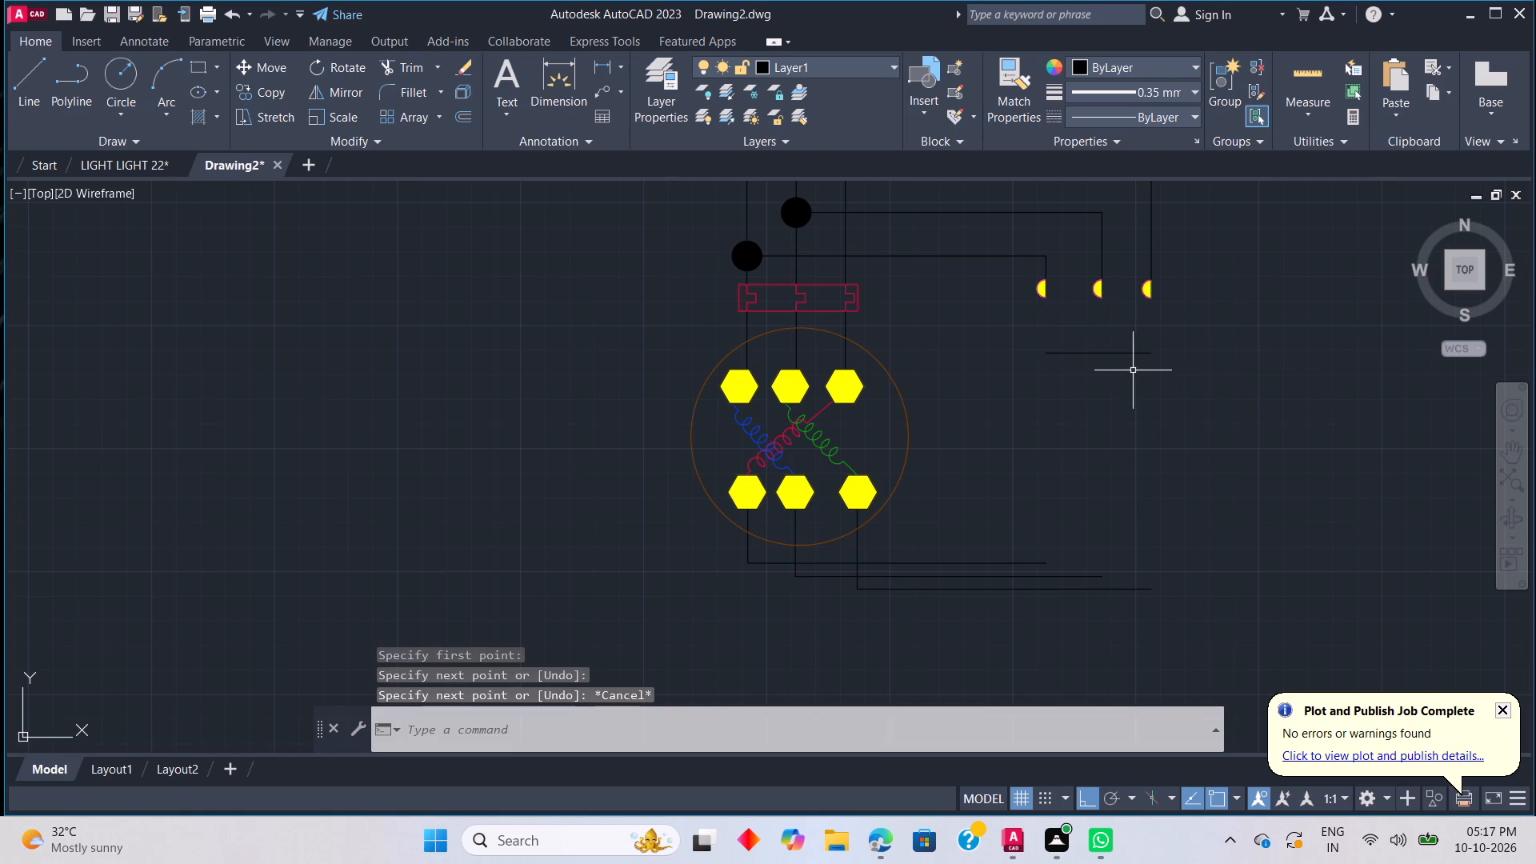
Draw a vertical line from beneath the middle half-circle contact down past the horizontal line.
type("L")
key("space")
left_click_drag(1101, 304, 1102, 308)
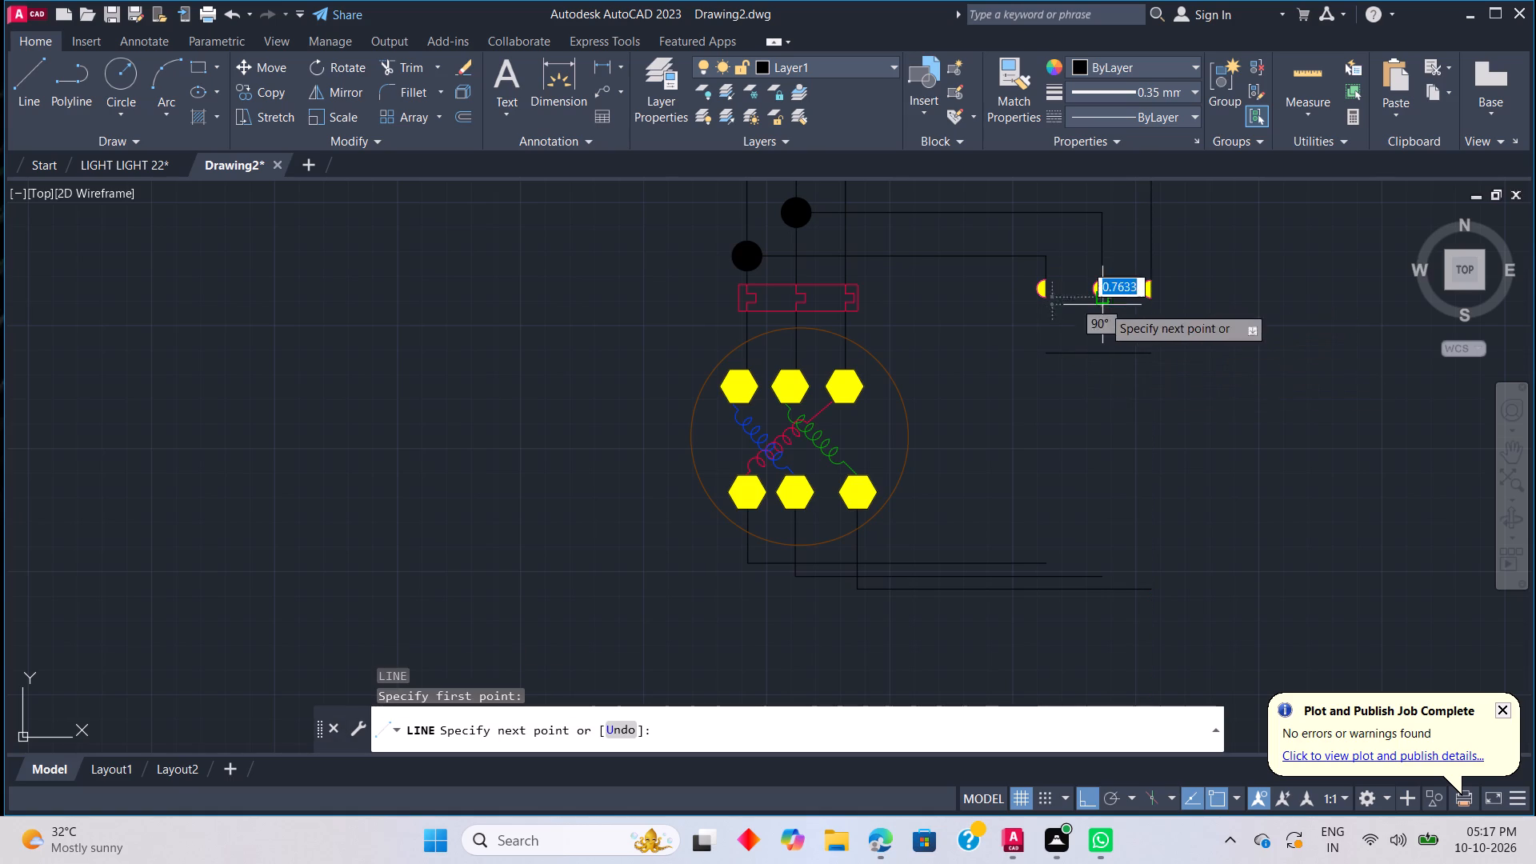
left_click_drag(1102, 308, 1102, 311)
left_click(1101, 414)
key("Escape")
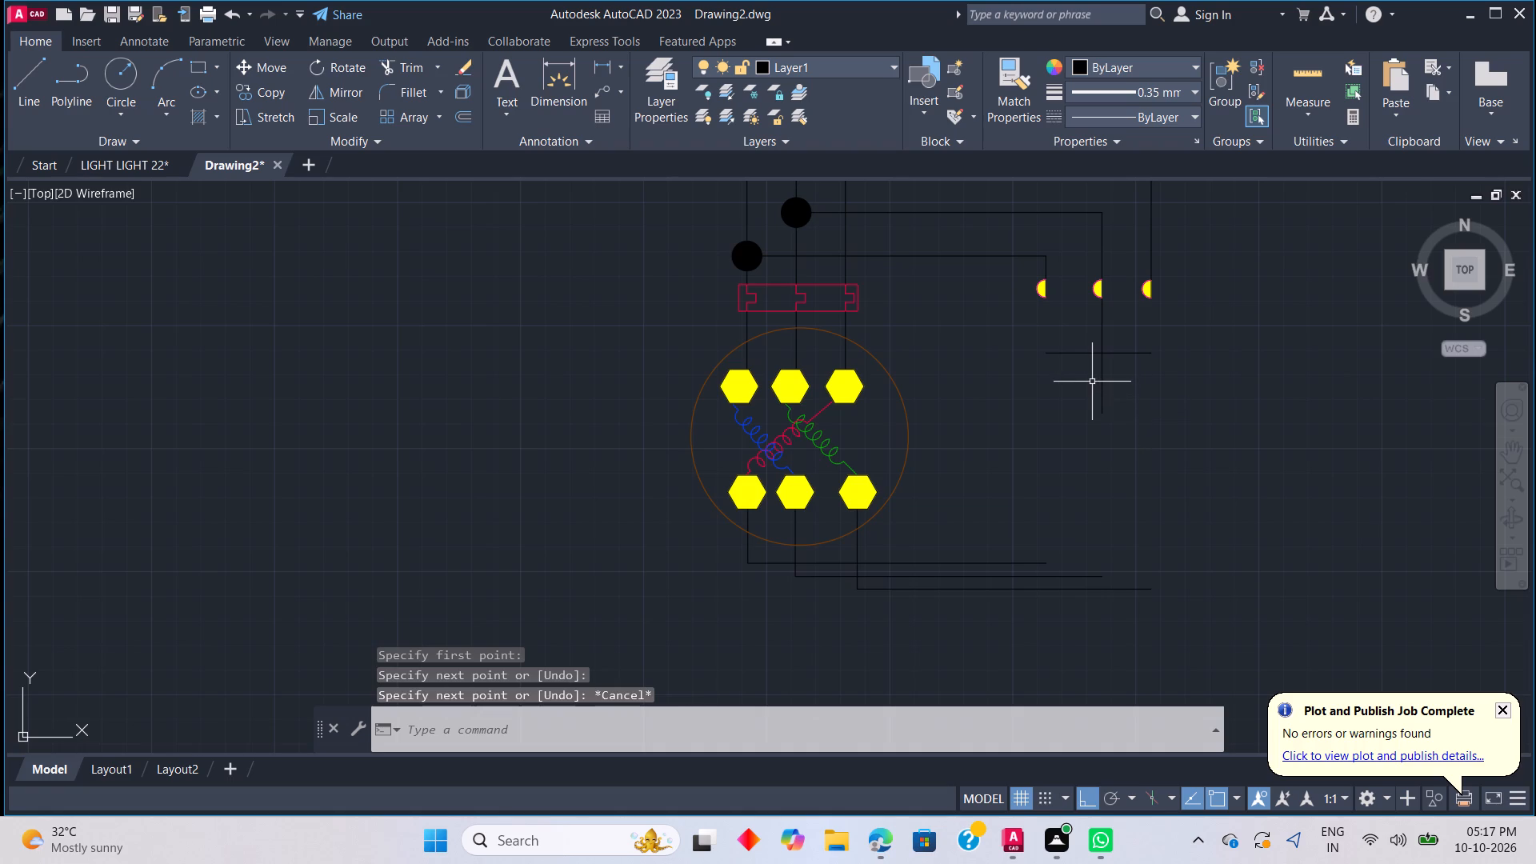
With Ortho off, copy the middle black junction dot by its centre onto the horizontal line's two ends and its crossing with the vertical line.
scroll(942, 360, "down", 2)
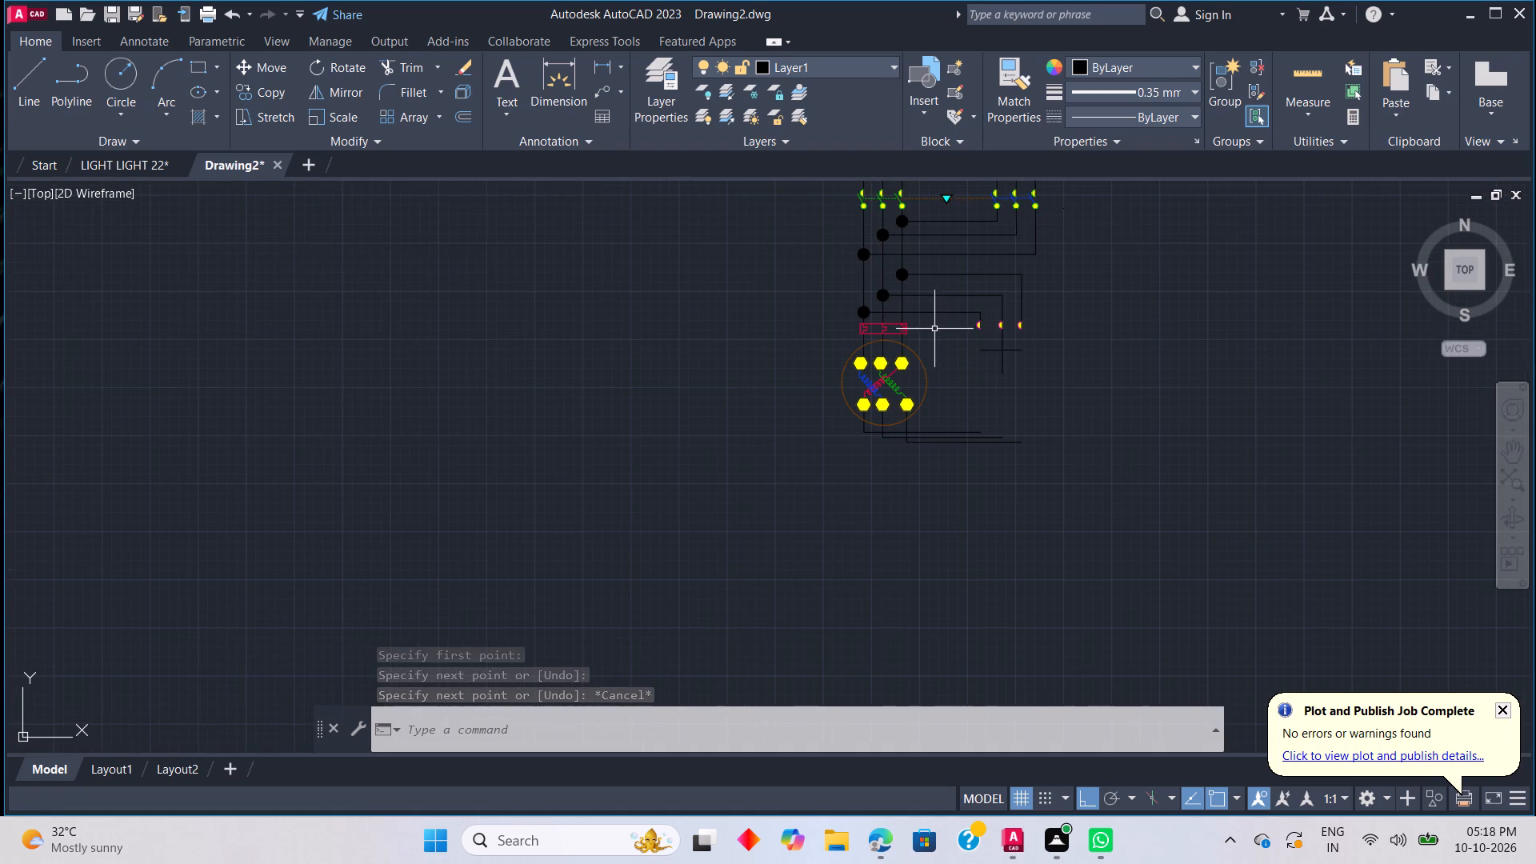
scroll(933, 322, "up", 2)
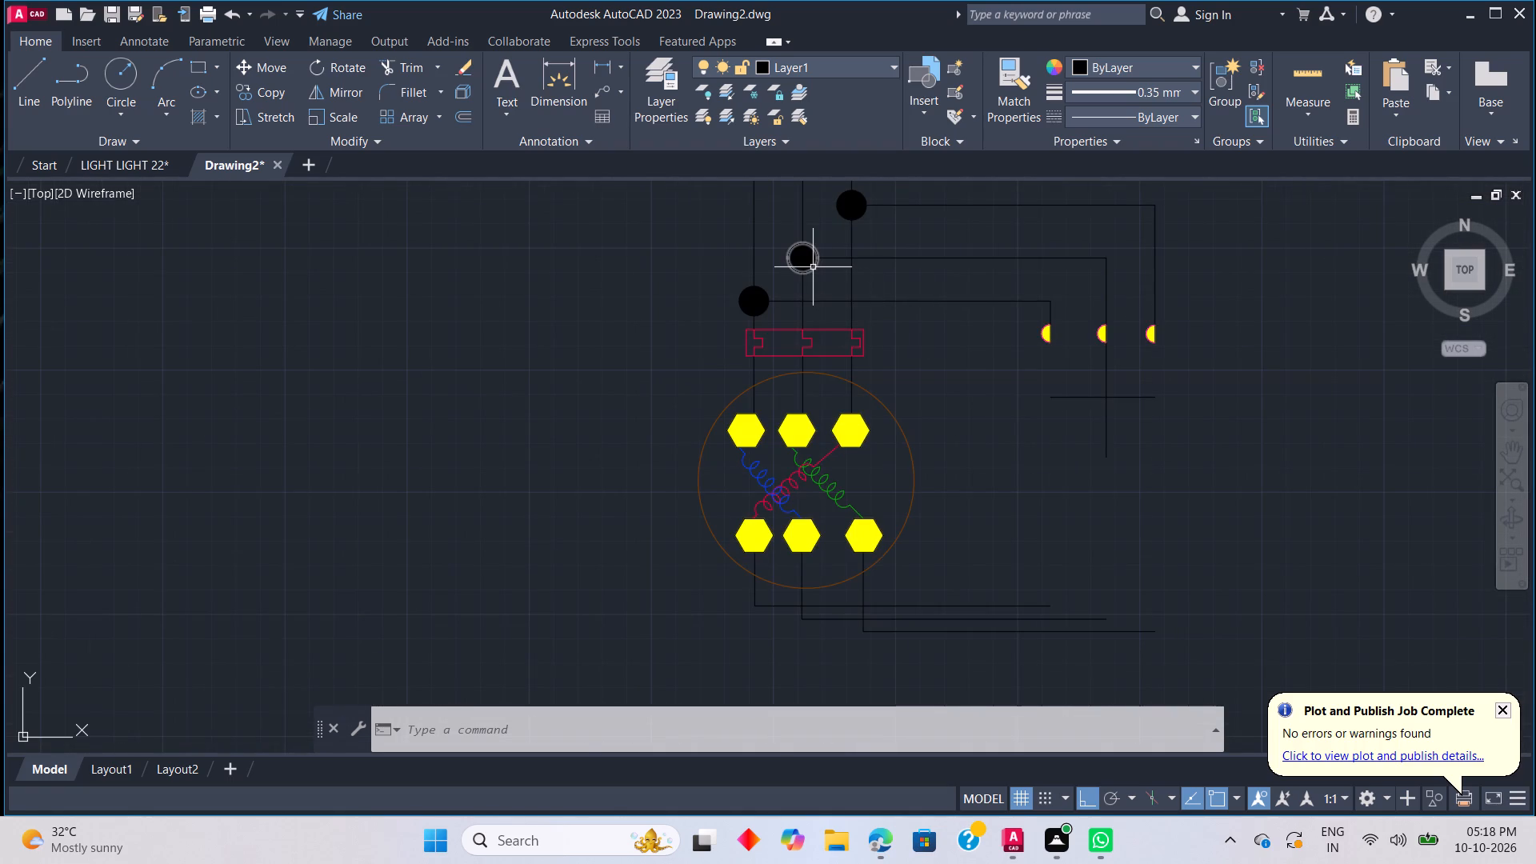
left_click(813, 268)
right_click(879, 318)
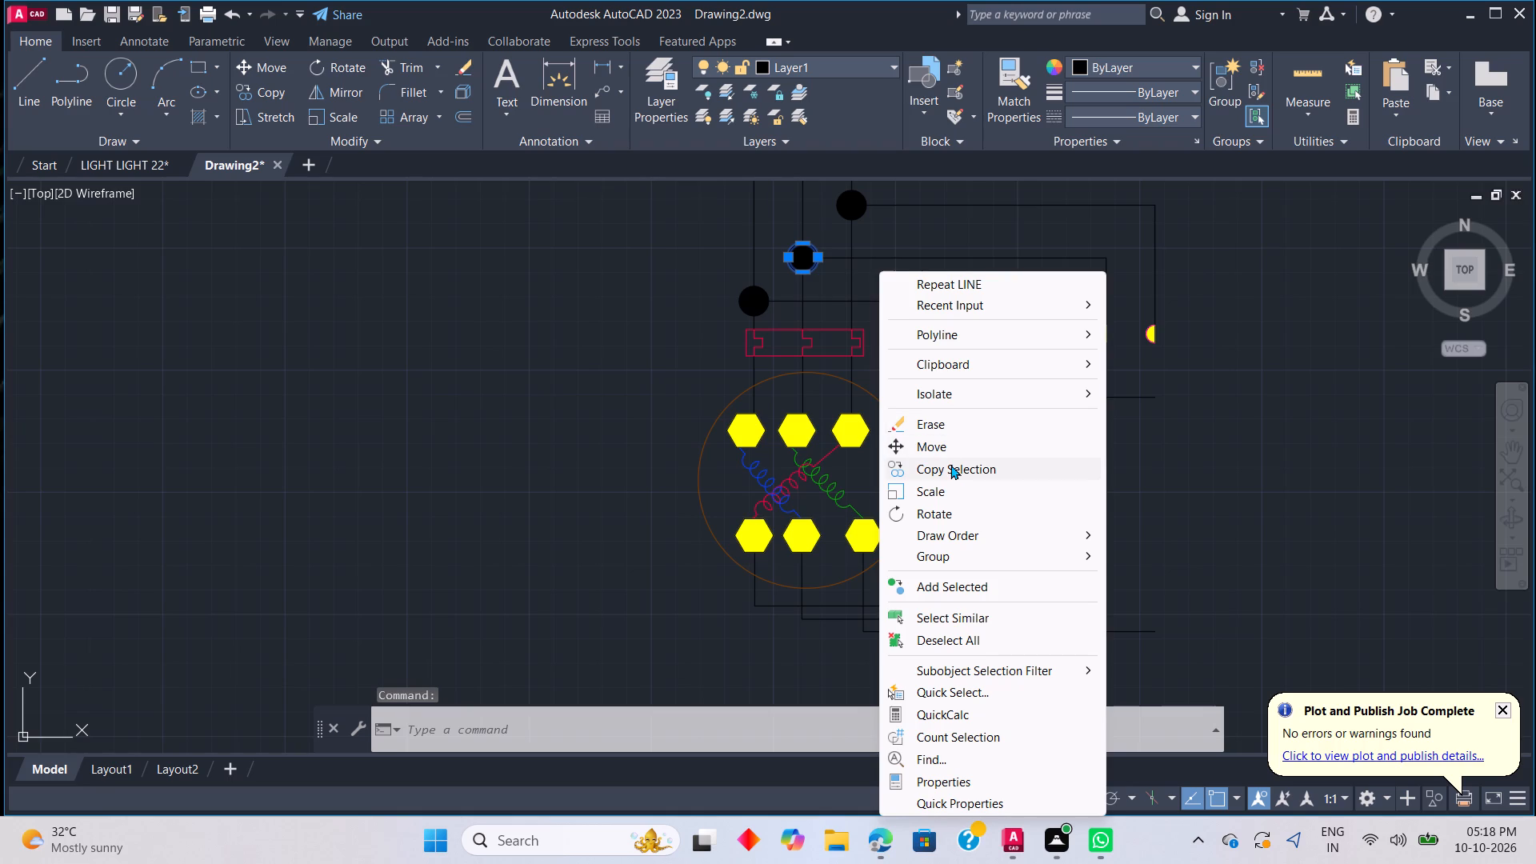
left_click(950, 465)
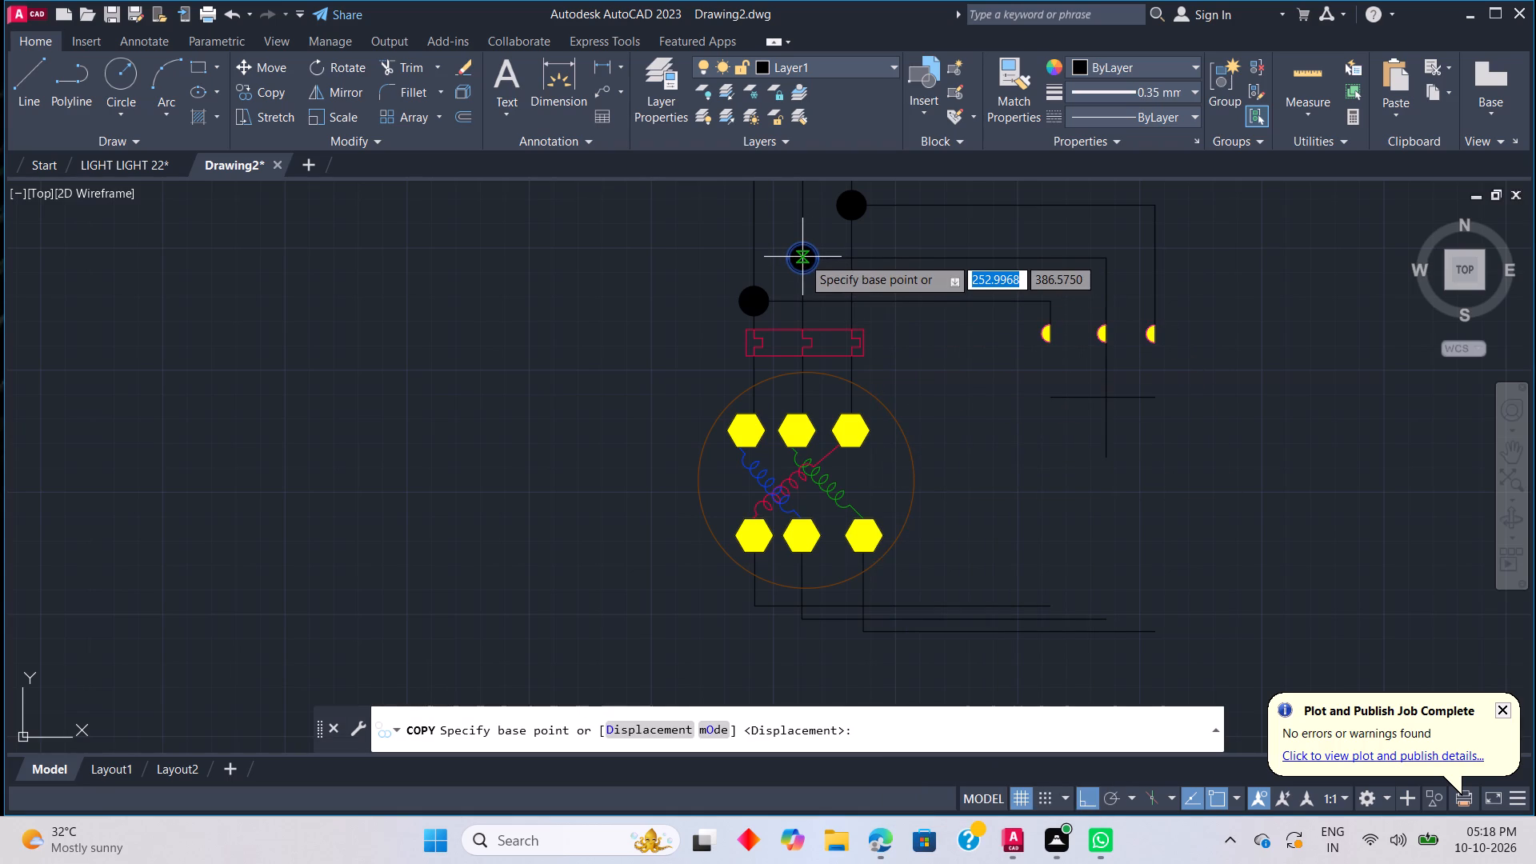
left_click(803, 258)
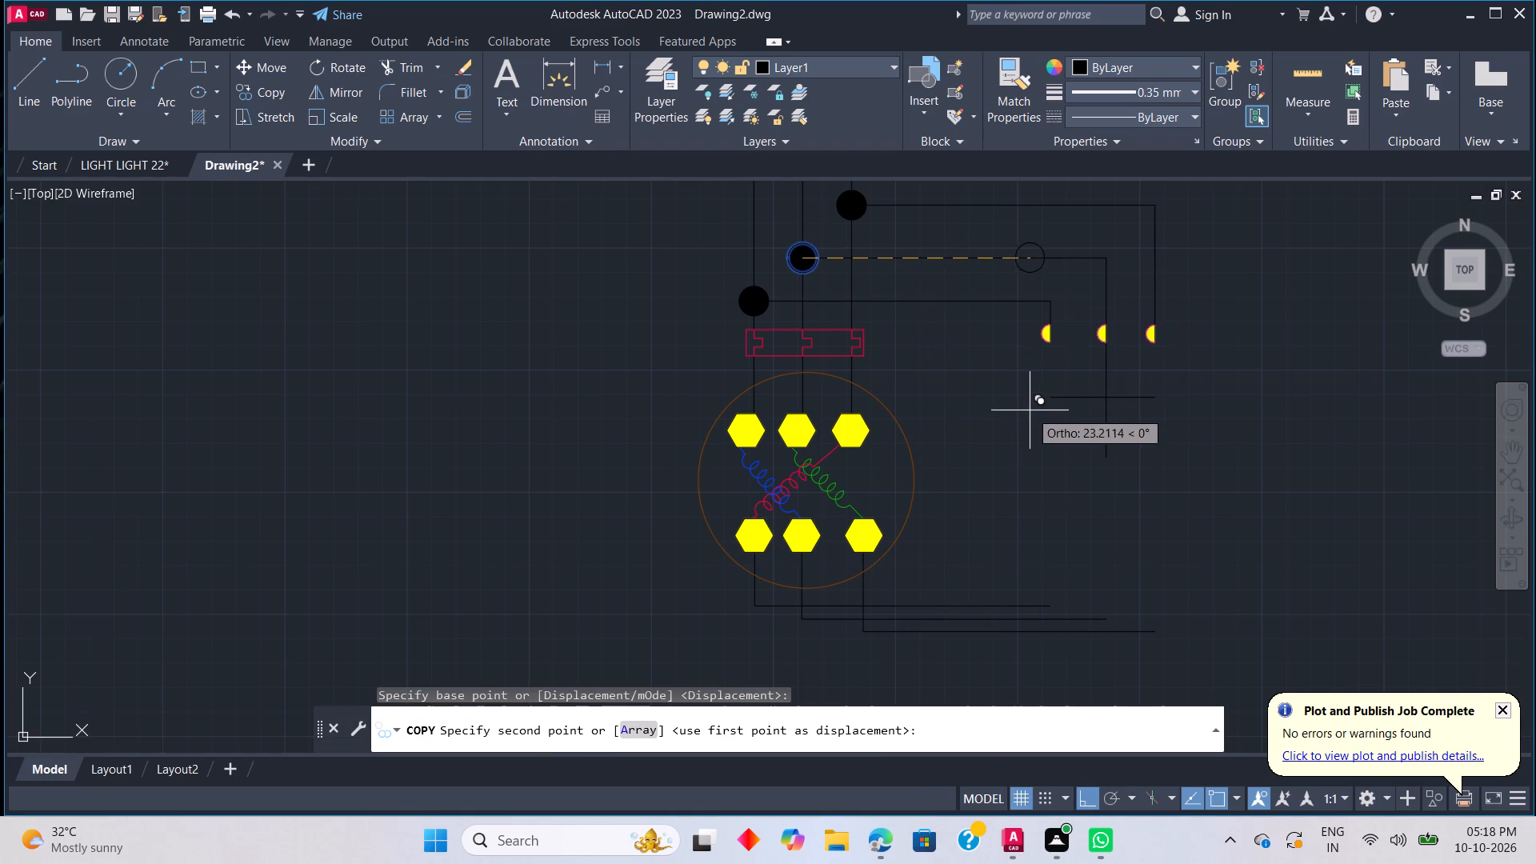
left_click(1091, 799)
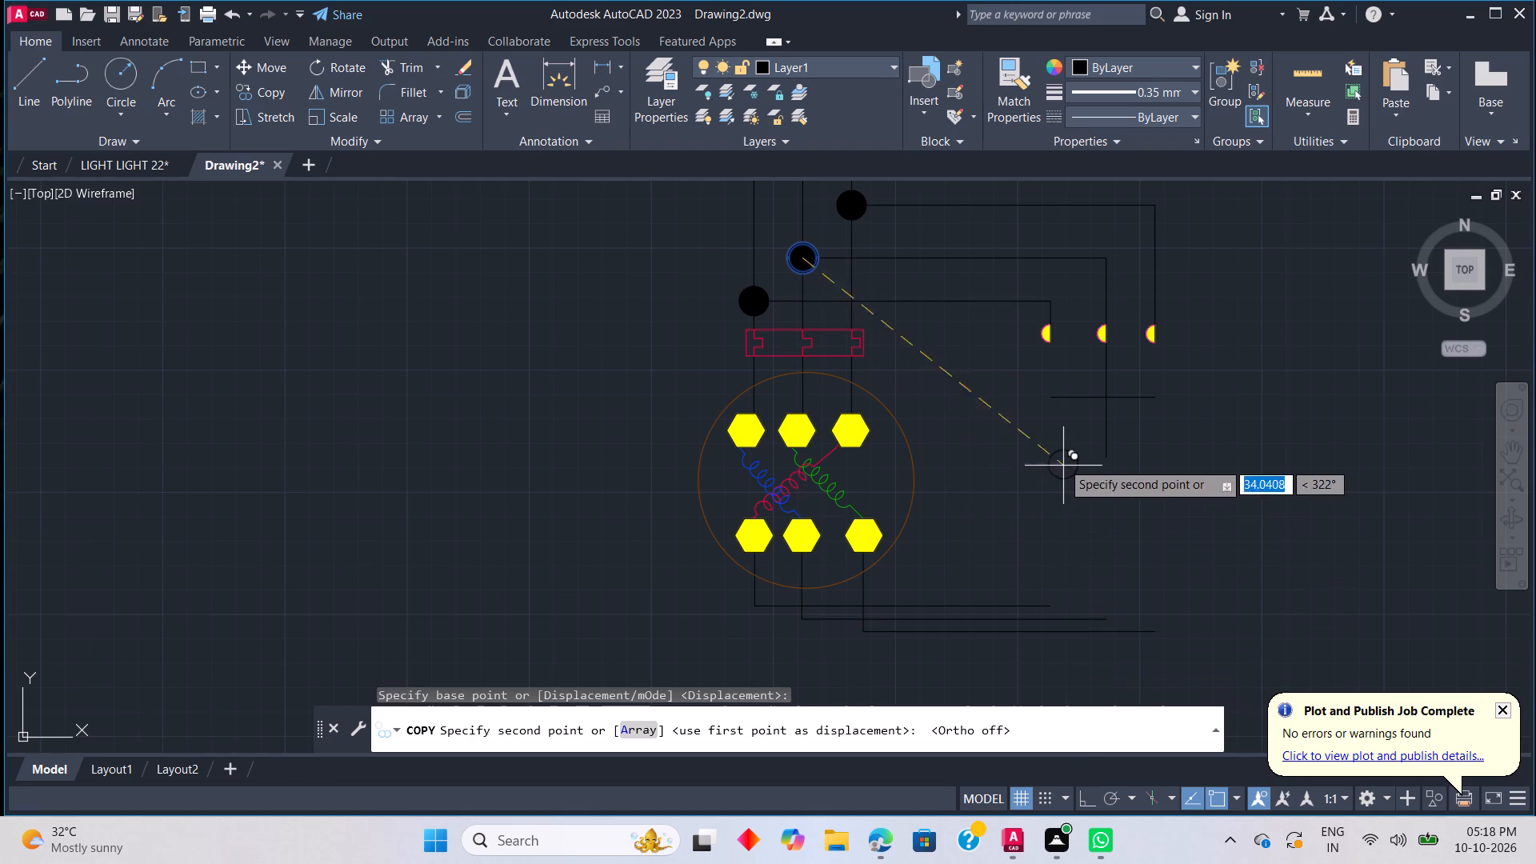
left_click(1052, 395)
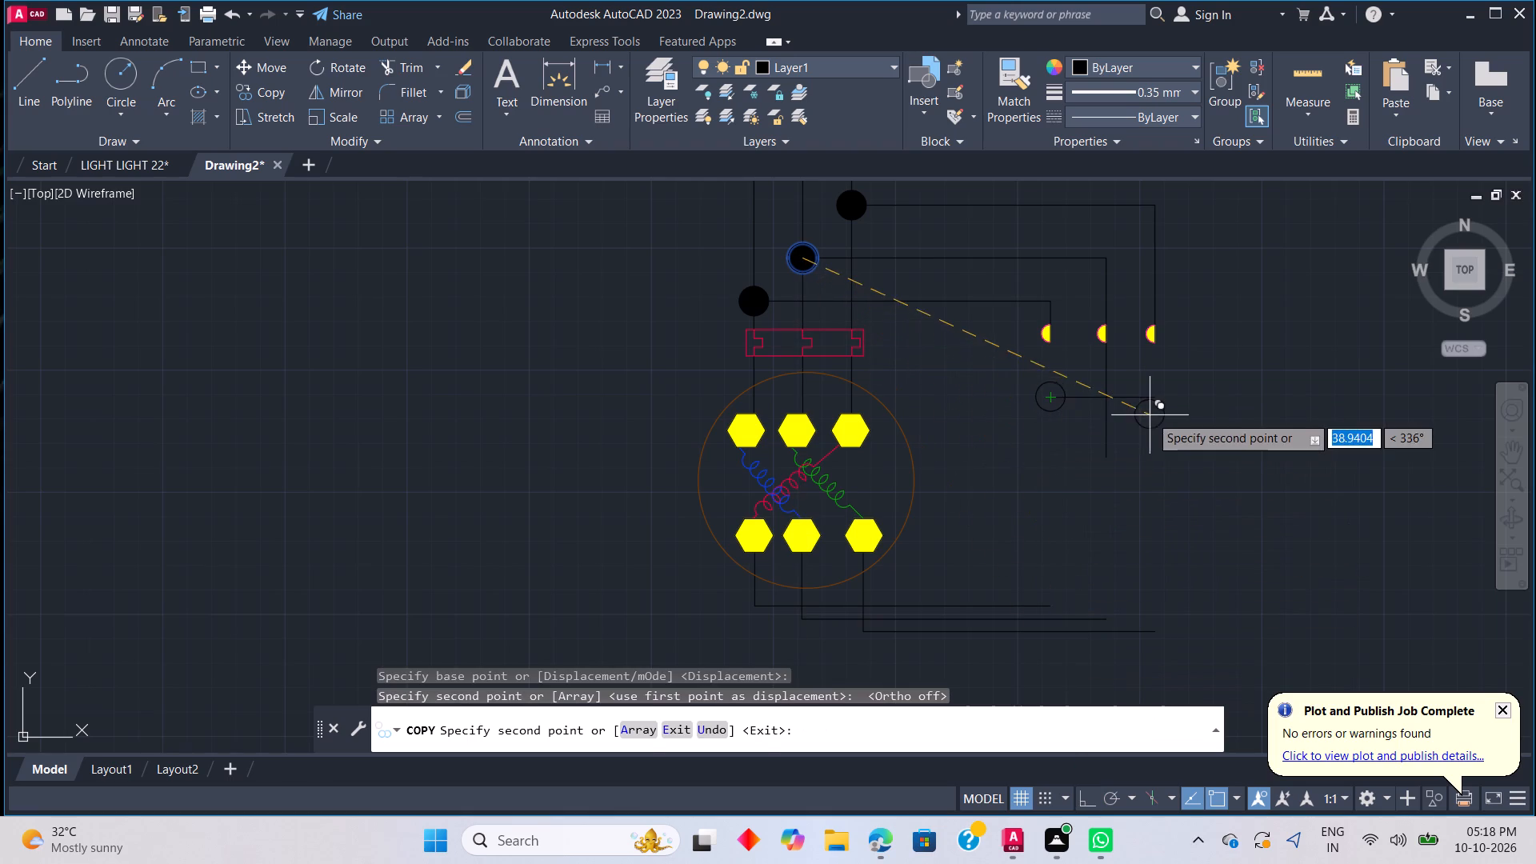
scroll(1105, 394, "up", 2)
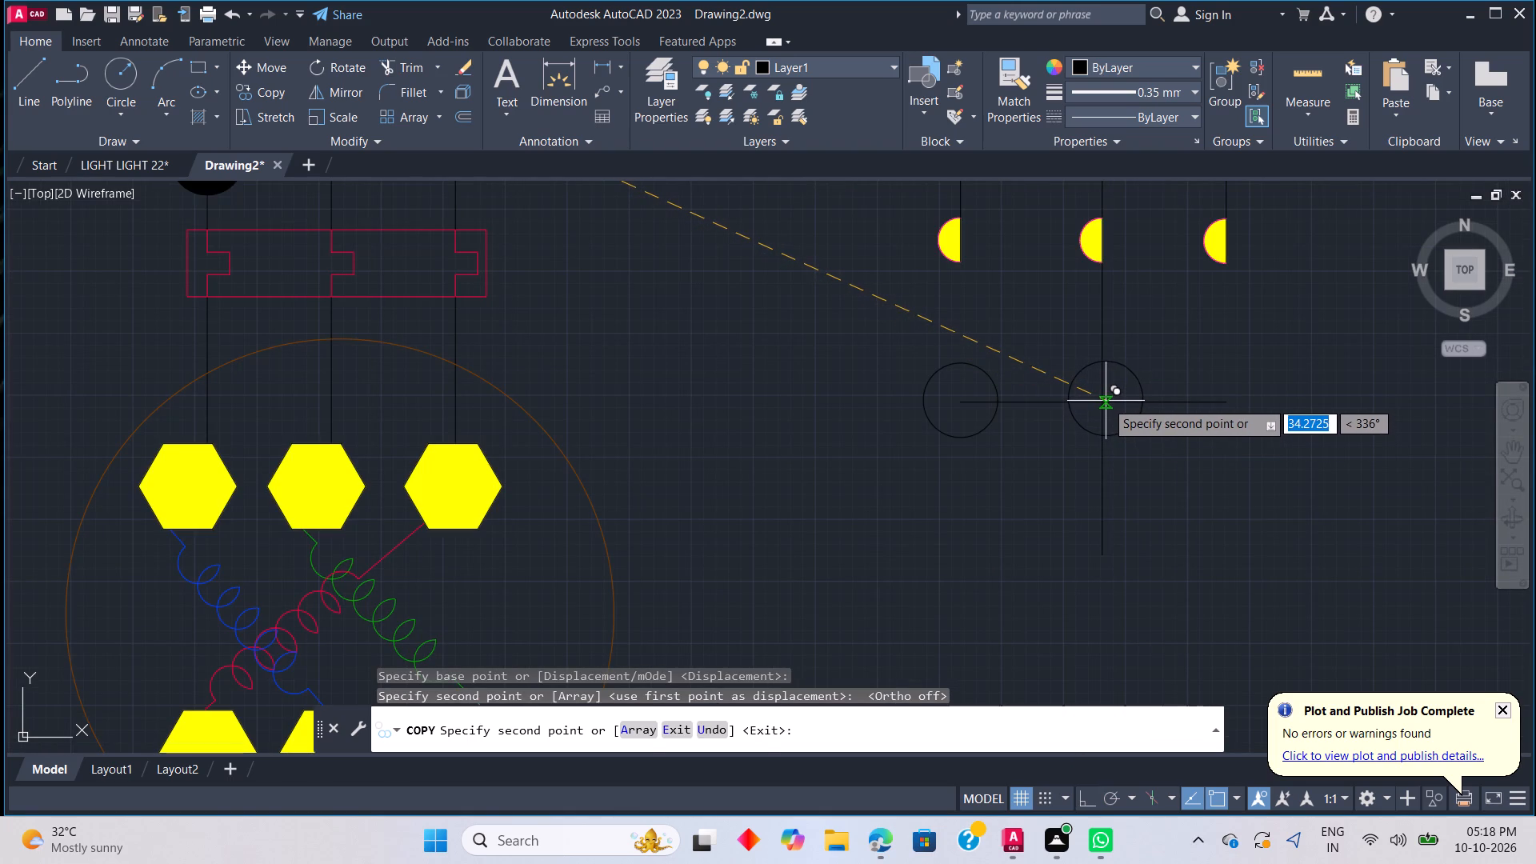
left_click(1106, 401)
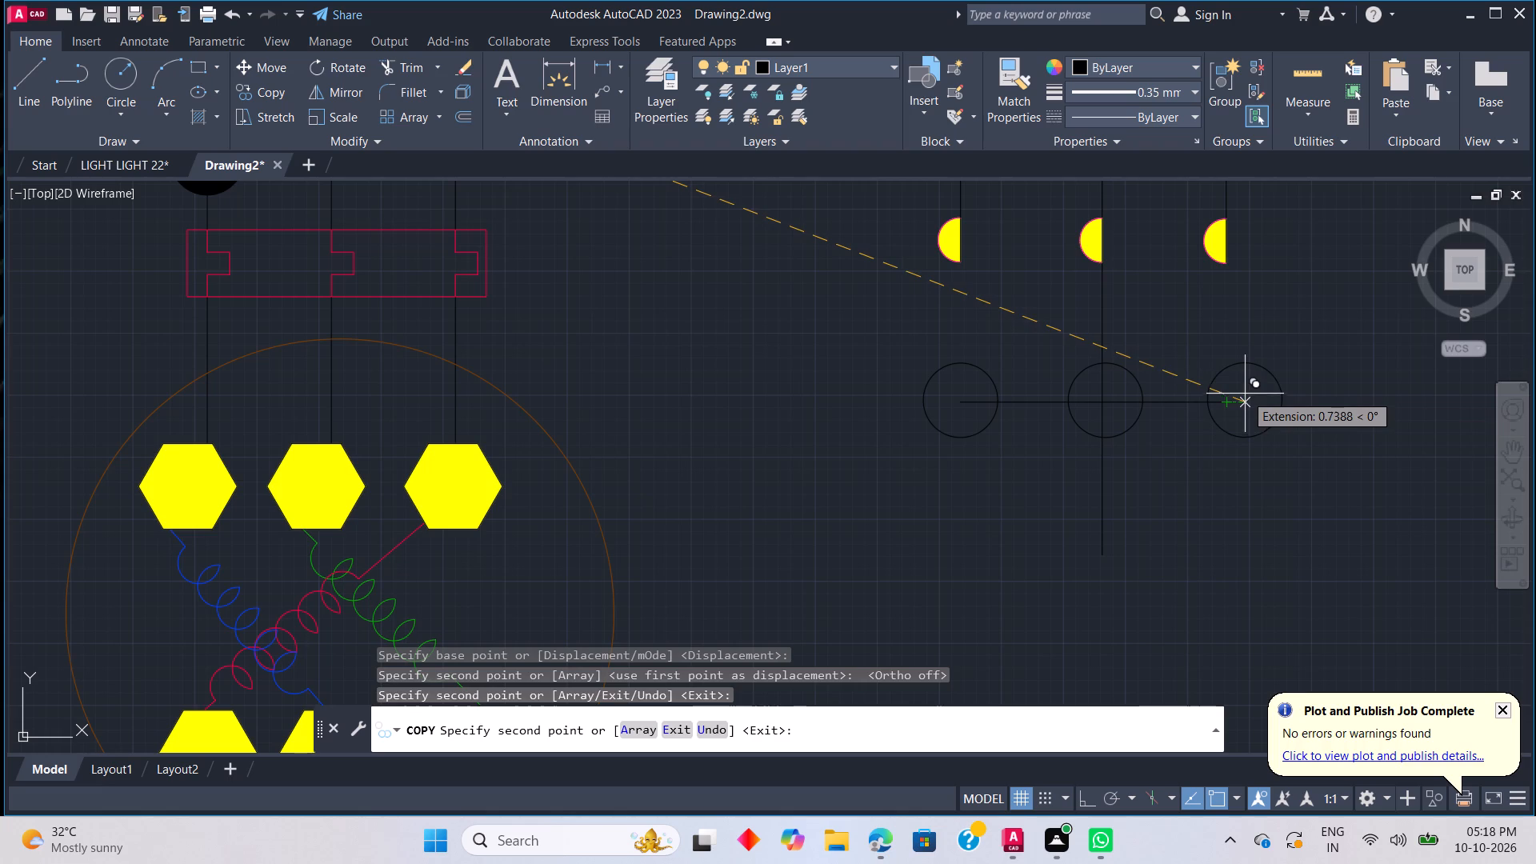
left_click(1226, 401)
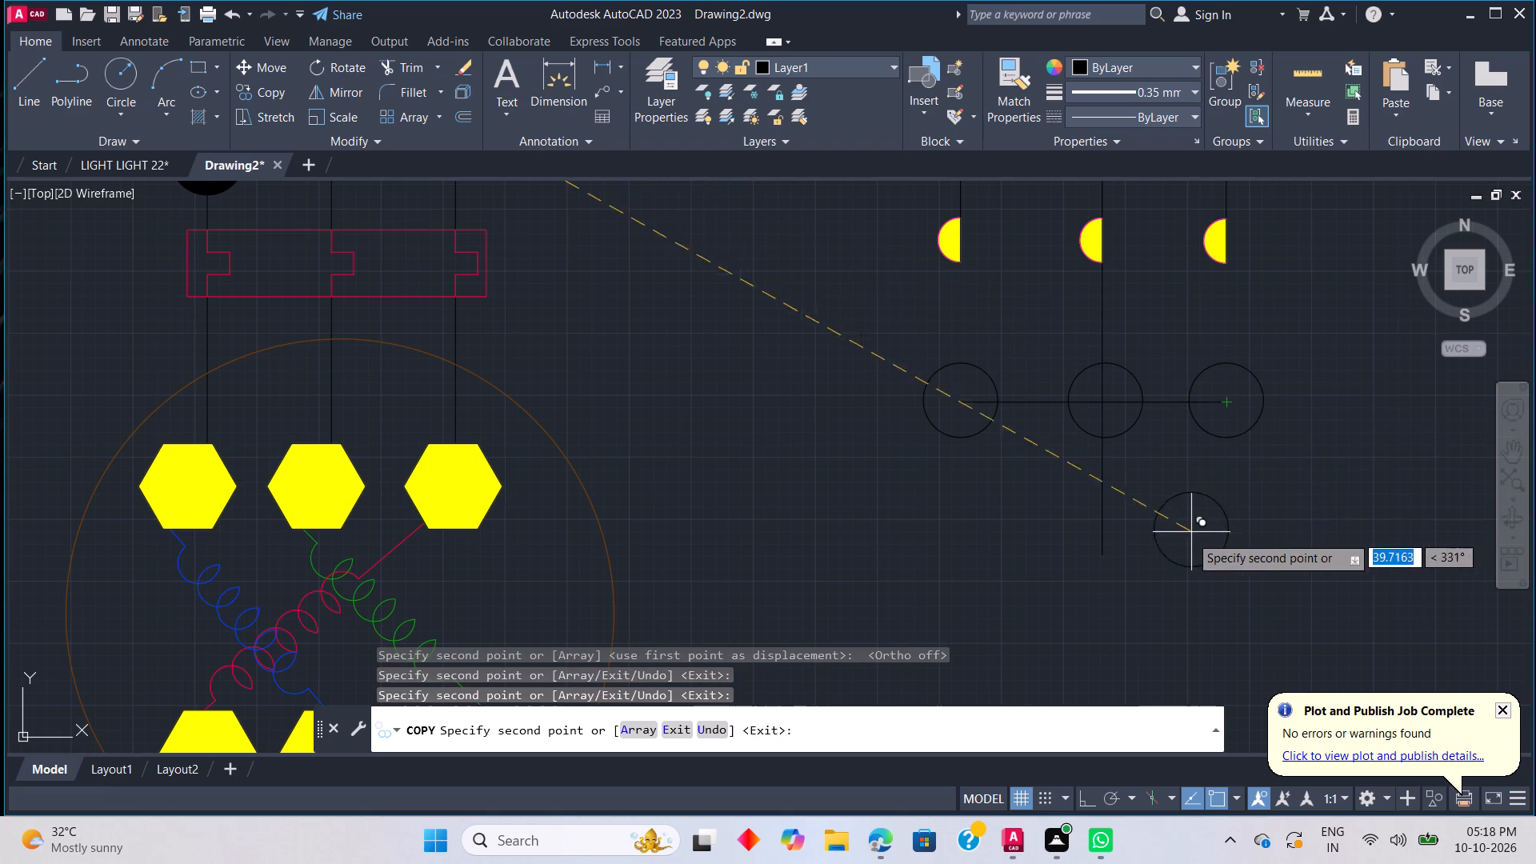
key("Escape")
Trim away every segment of the horizontal line inside and between the three new circles.
scroll(1142, 499, "down", 3)
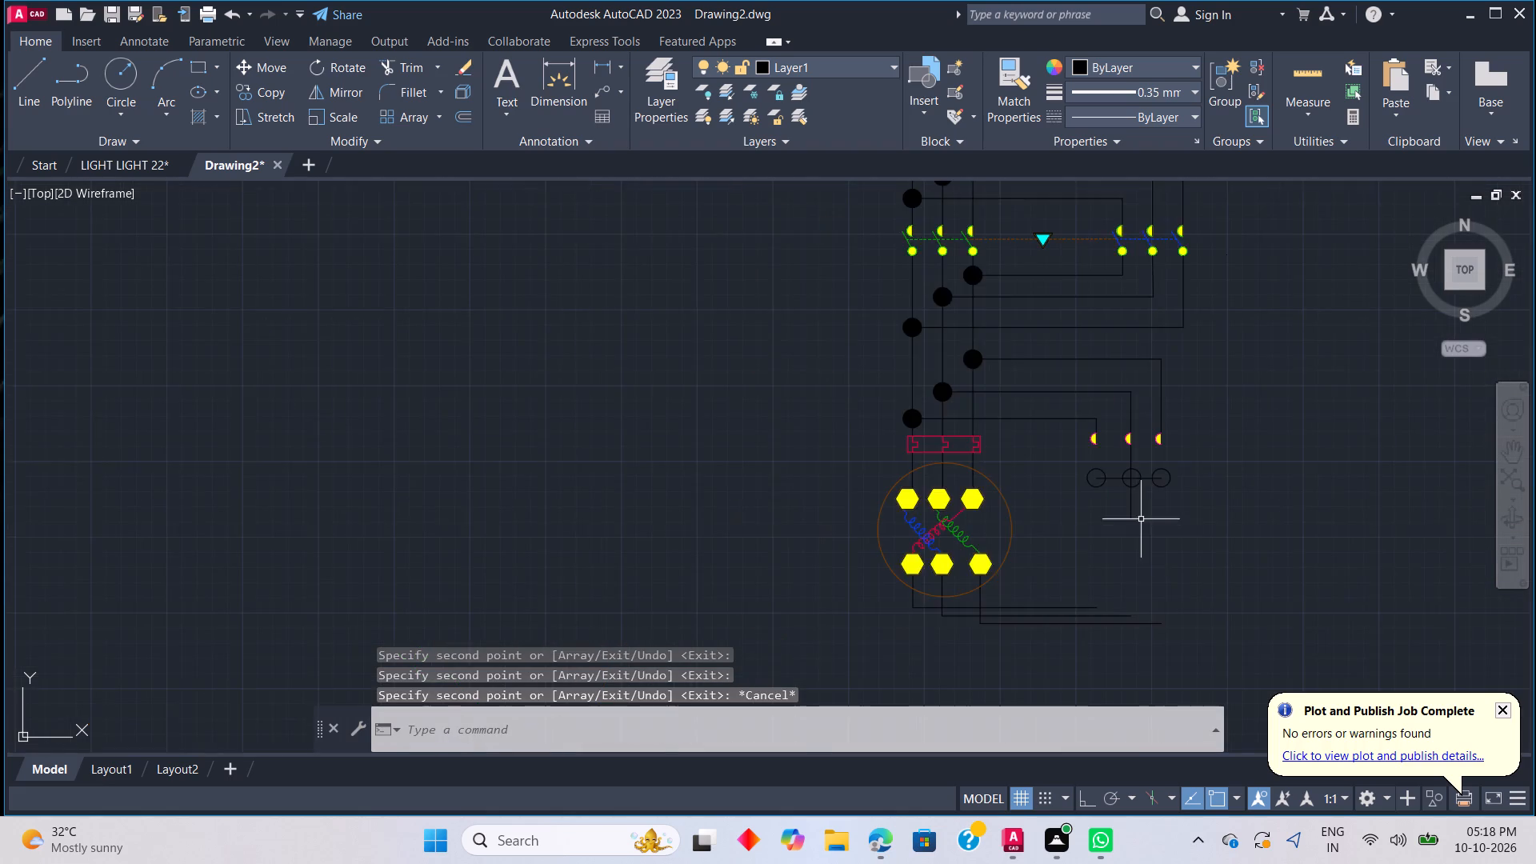
scroll(1164, 536, "up", 3)
type("TR")
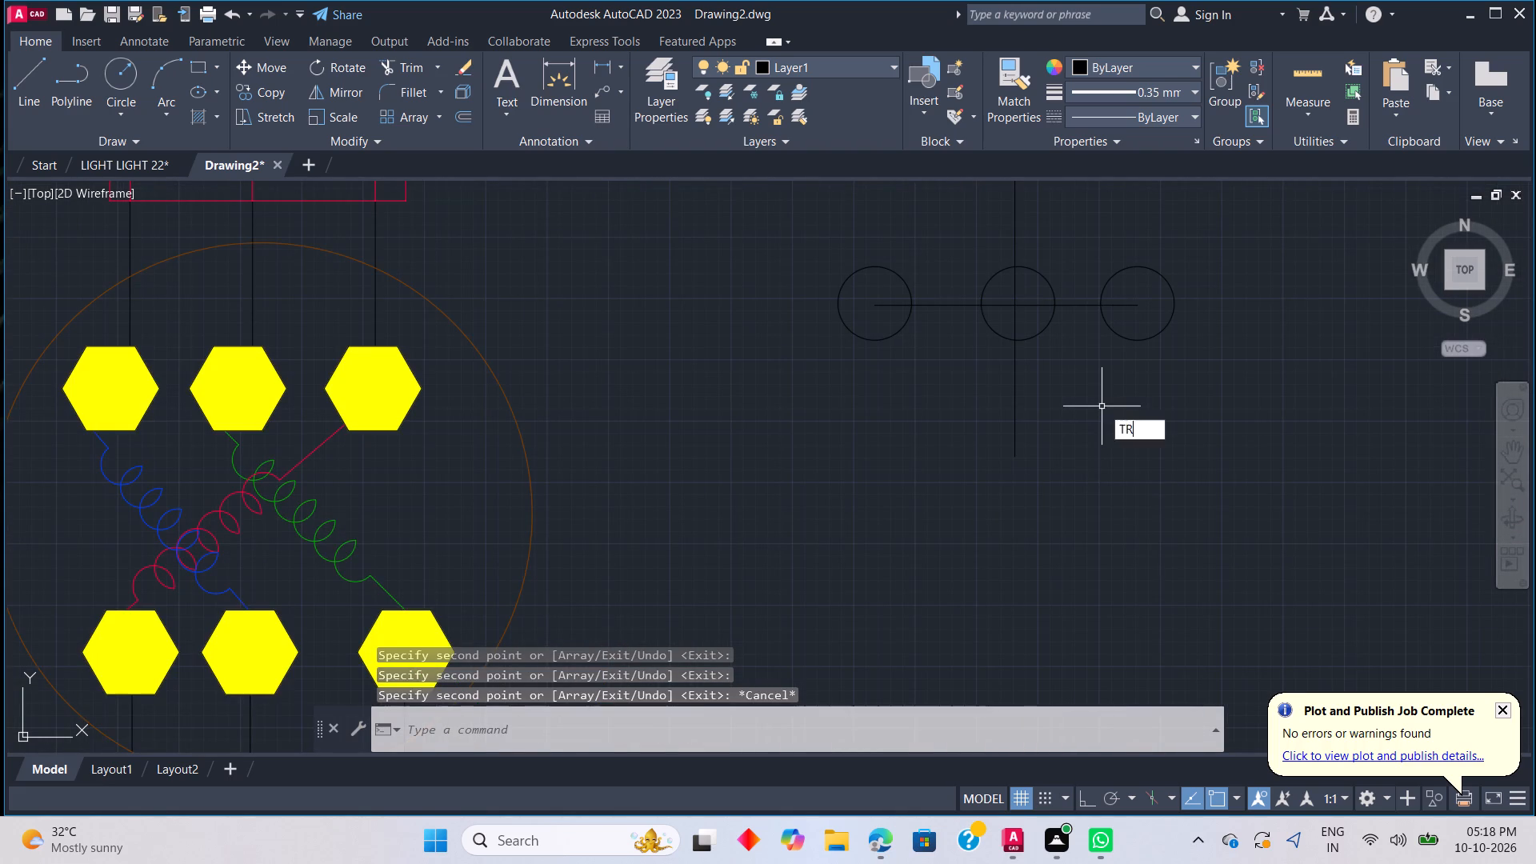
key("space")
left_click_drag(1067, 289, 1076, 400)
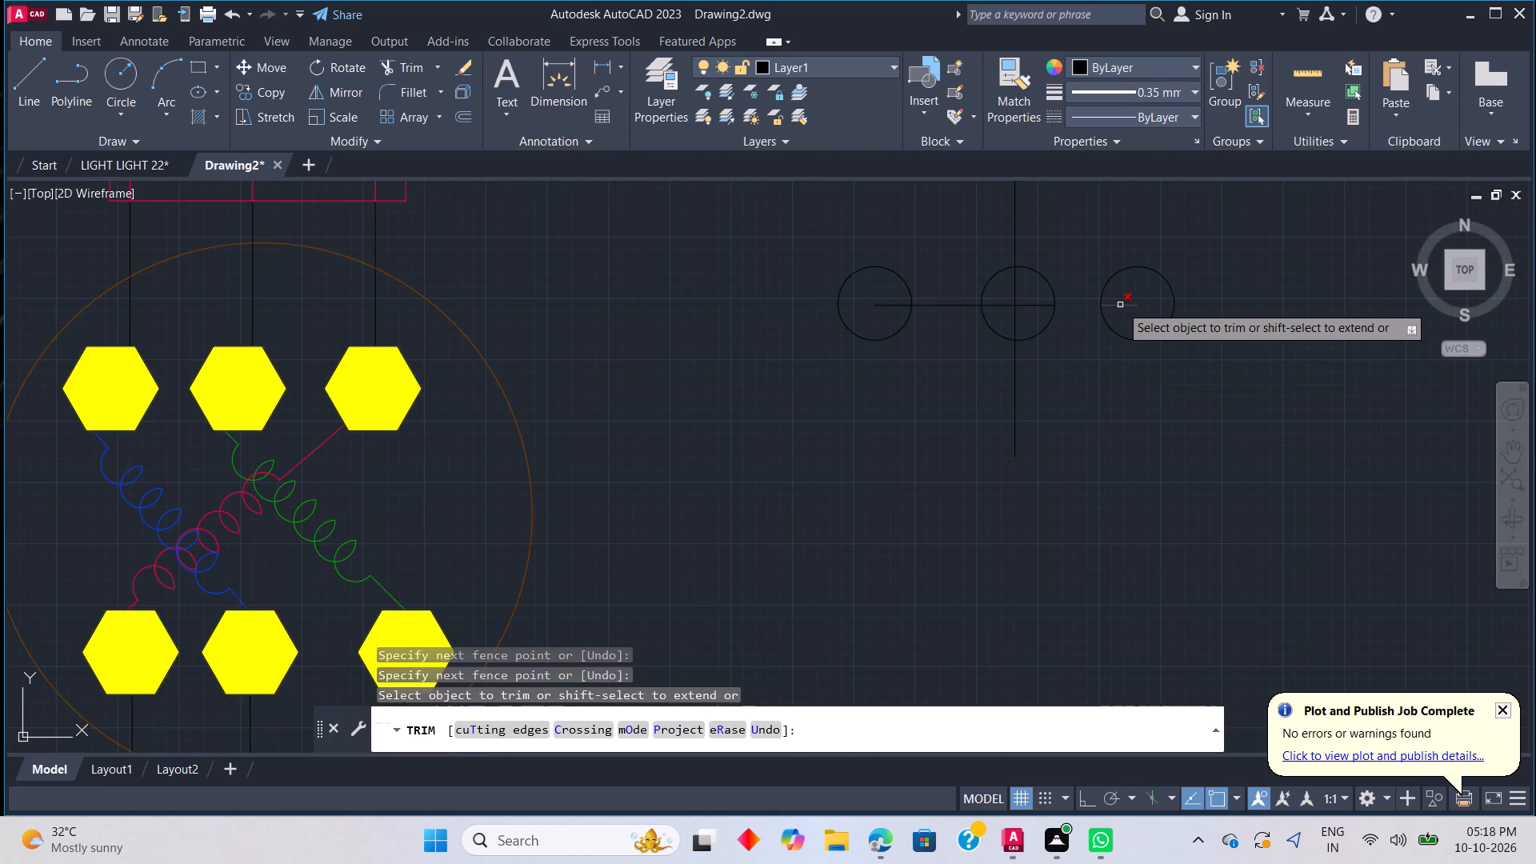
left_click(1120, 305)
left_click(1037, 306)
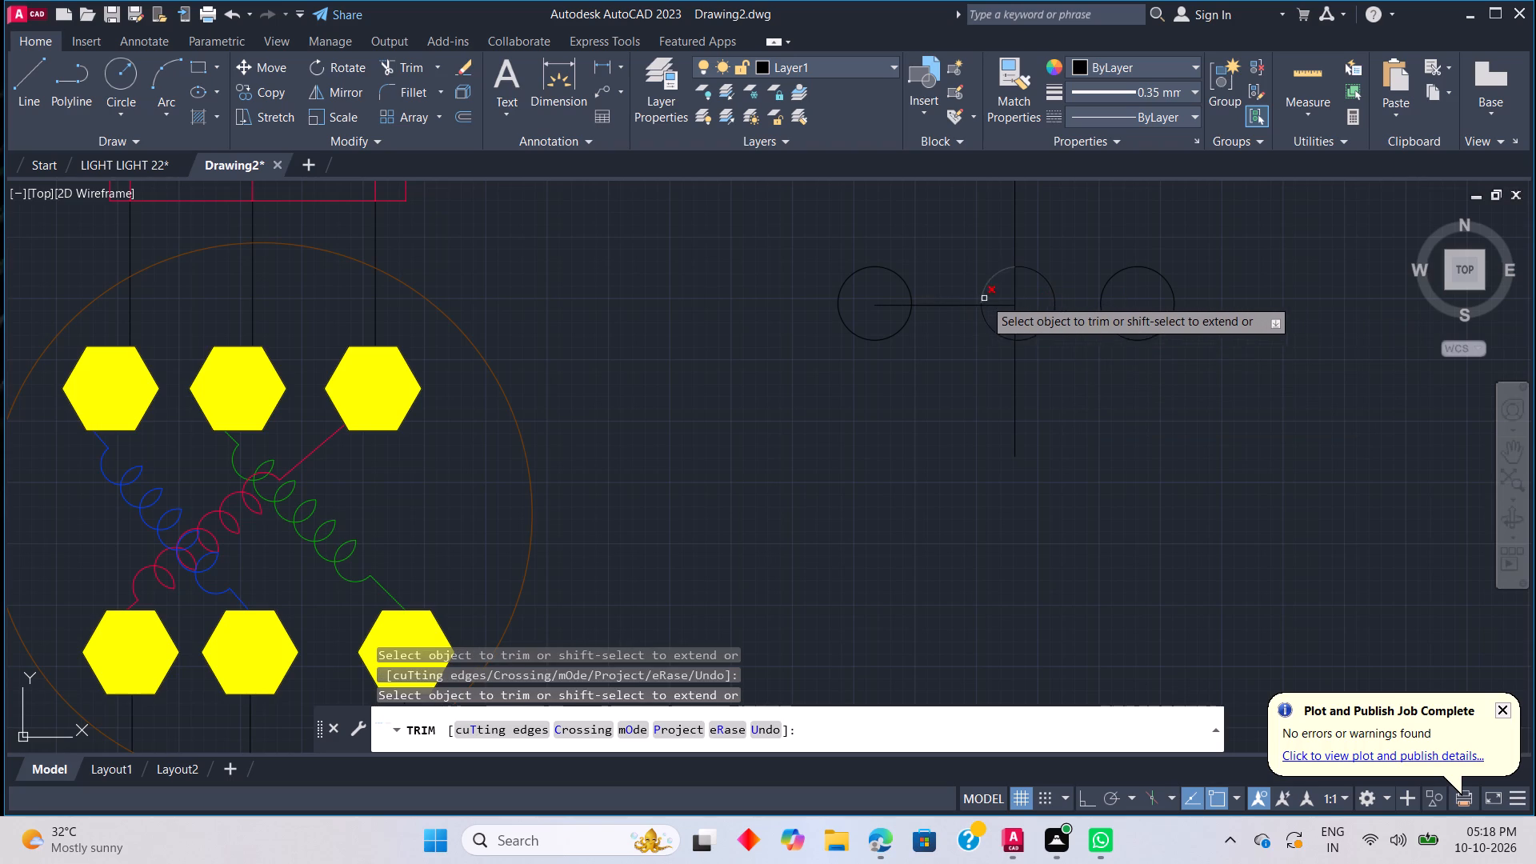
left_click(1007, 305)
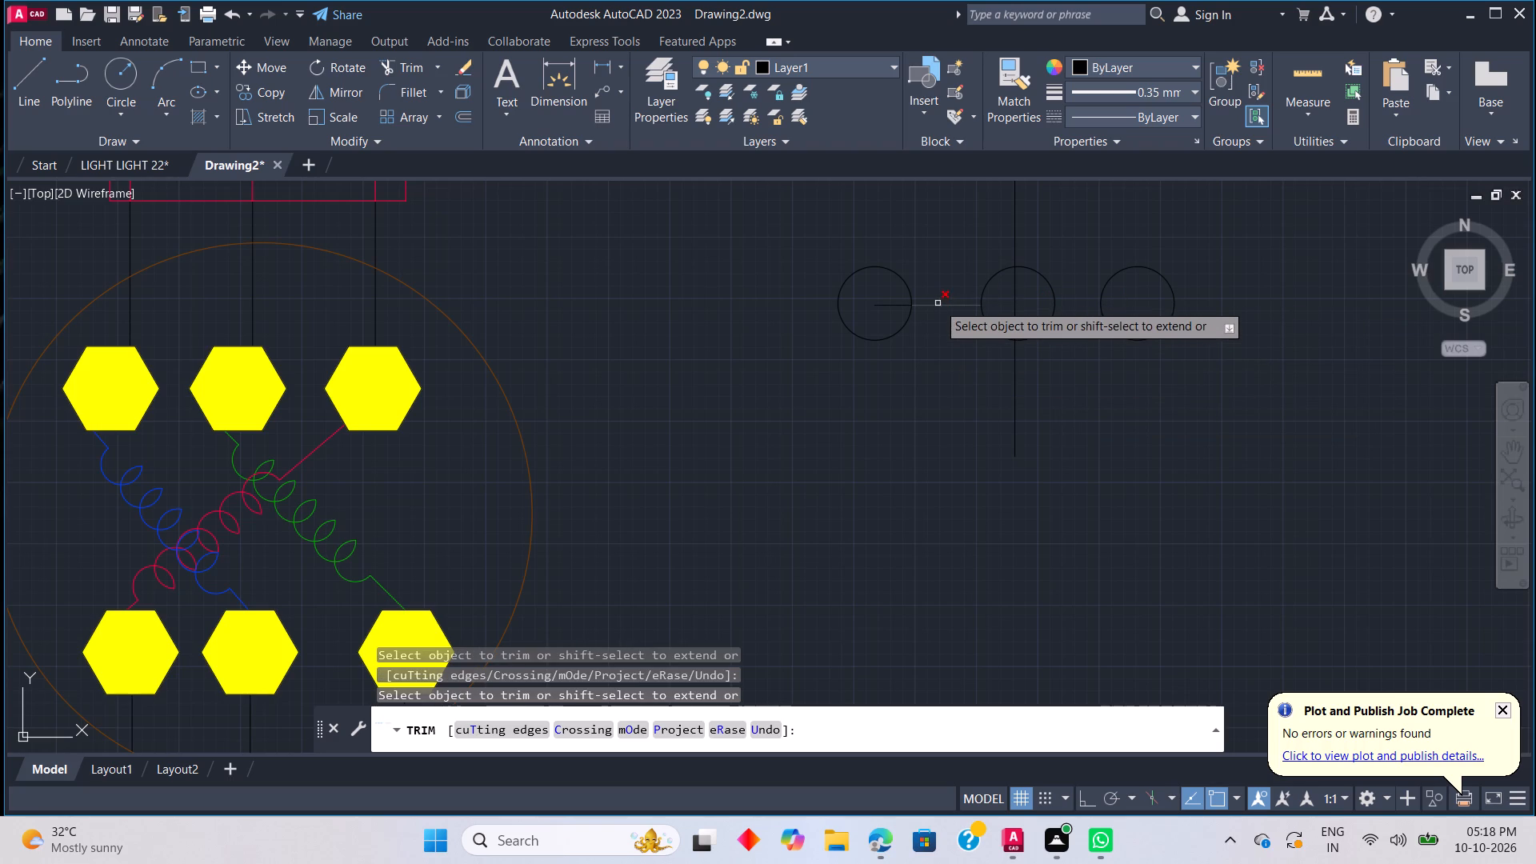
left_click(938, 303)
left_click(894, 304)
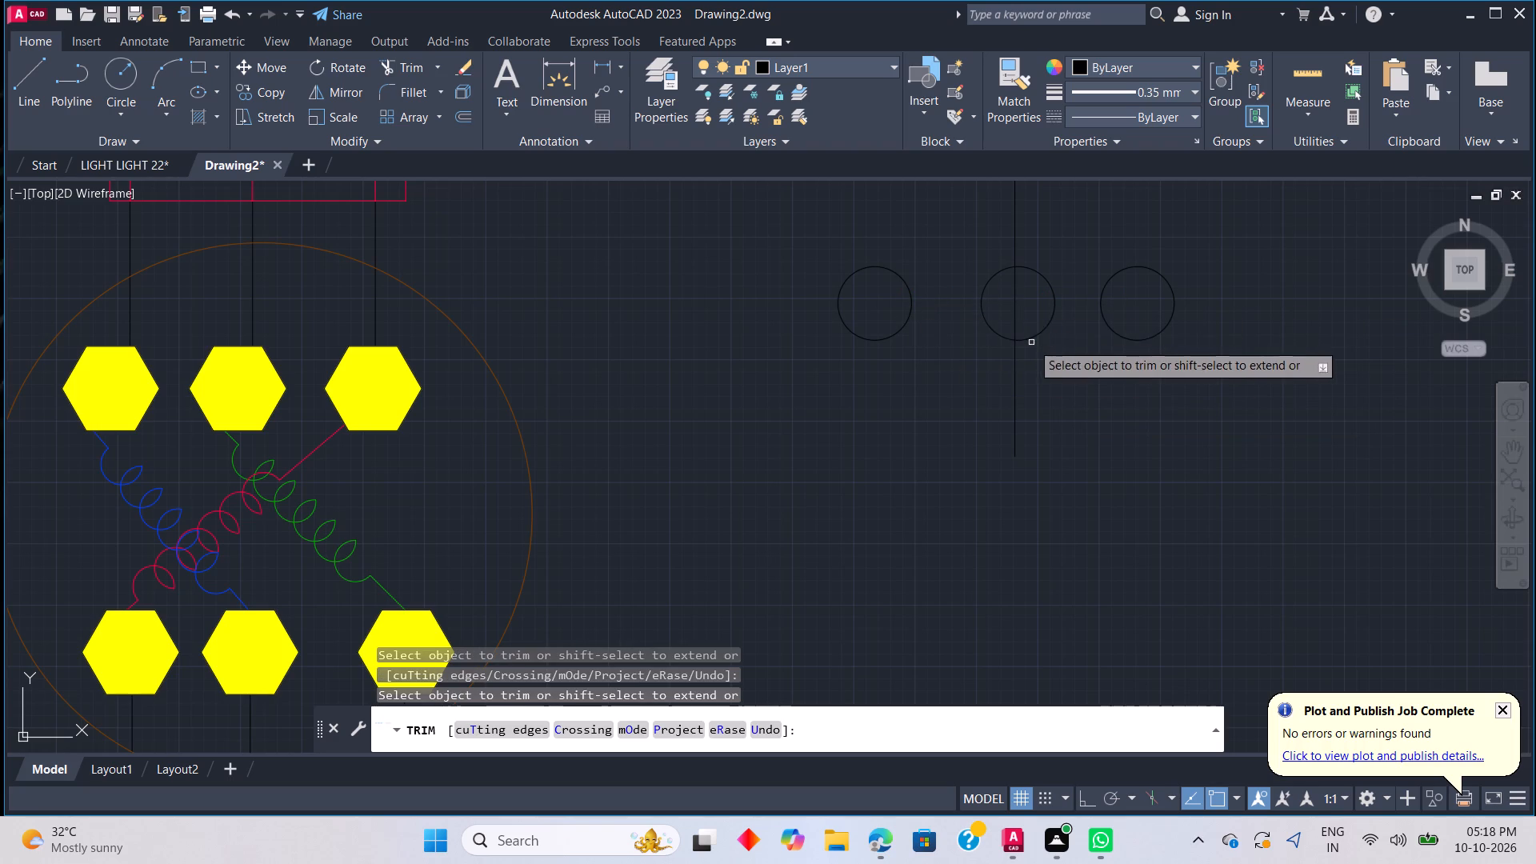
Trim the vertical line inside the middle circle and between that circle and the half-circle contact above it.
left_click(1015, 304)
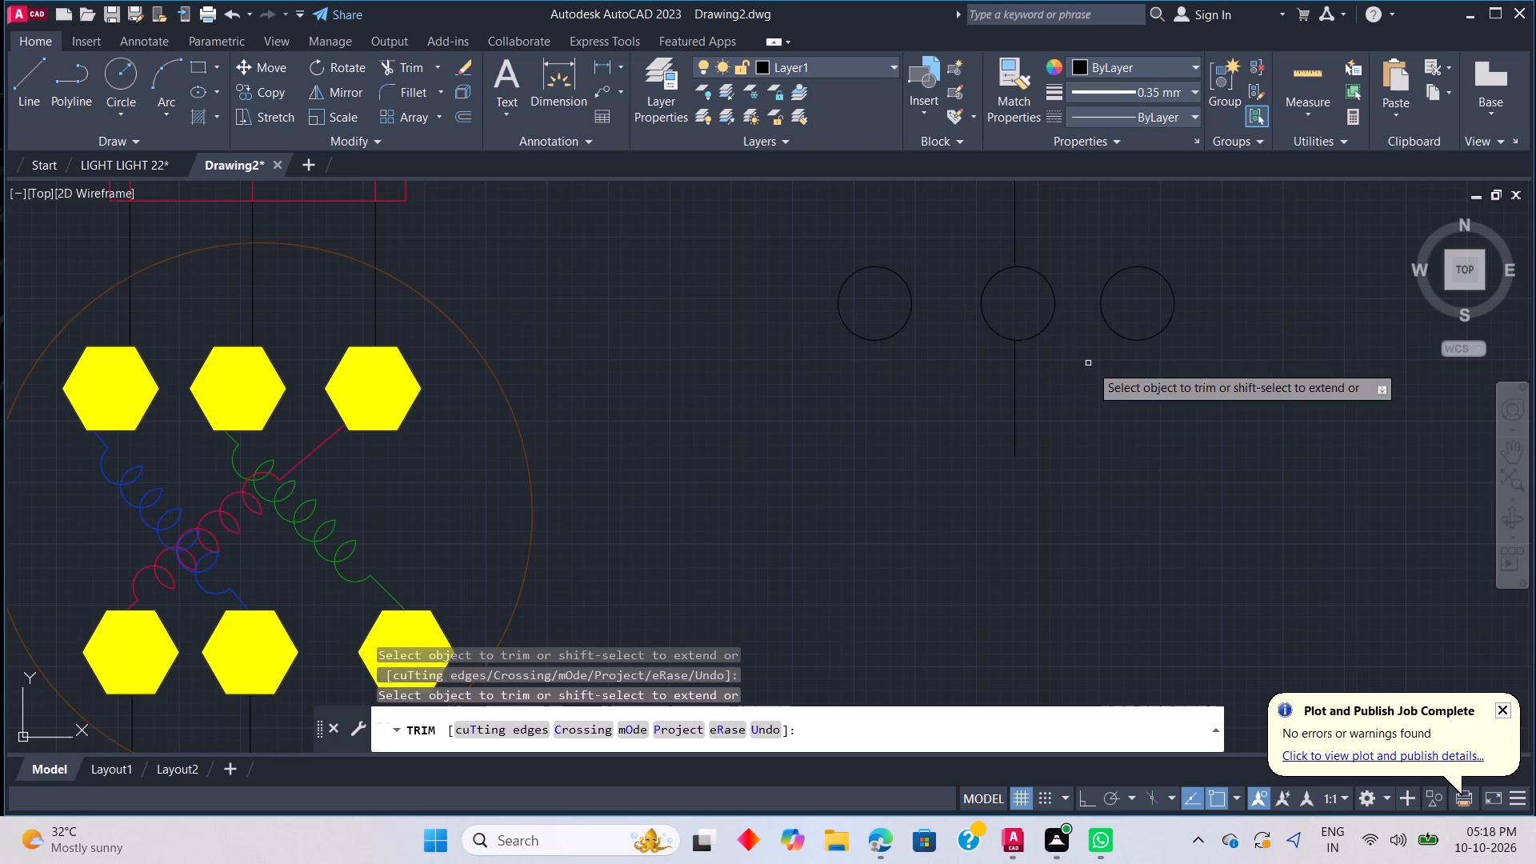
scroll(1091, 365, "down", 2)
scroll(1060, 300, "up", 1)
left_click(1060, 317)
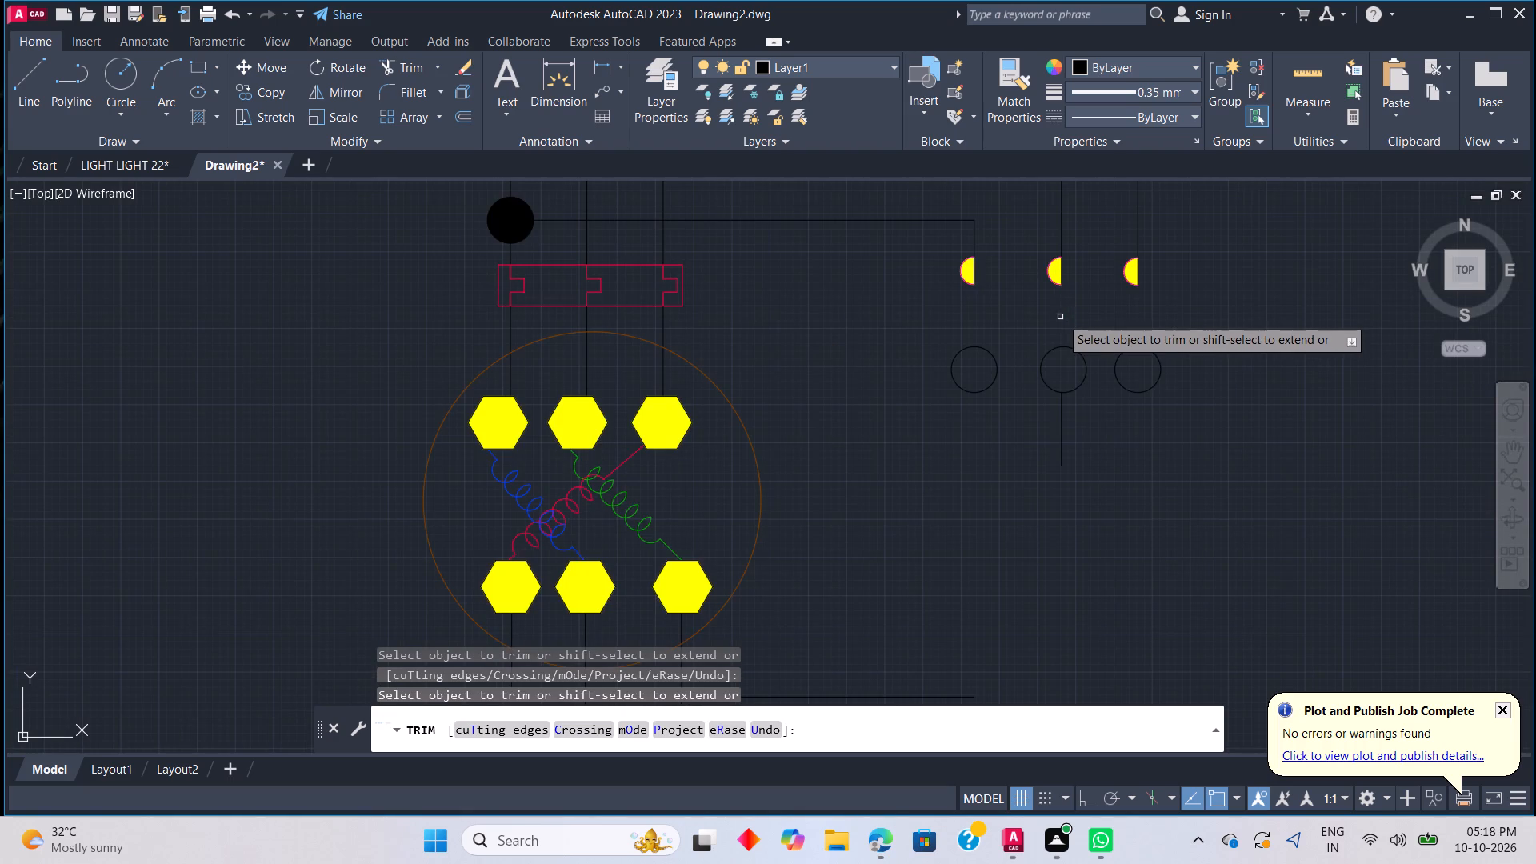
scroll(1124, 430, "down", 2)
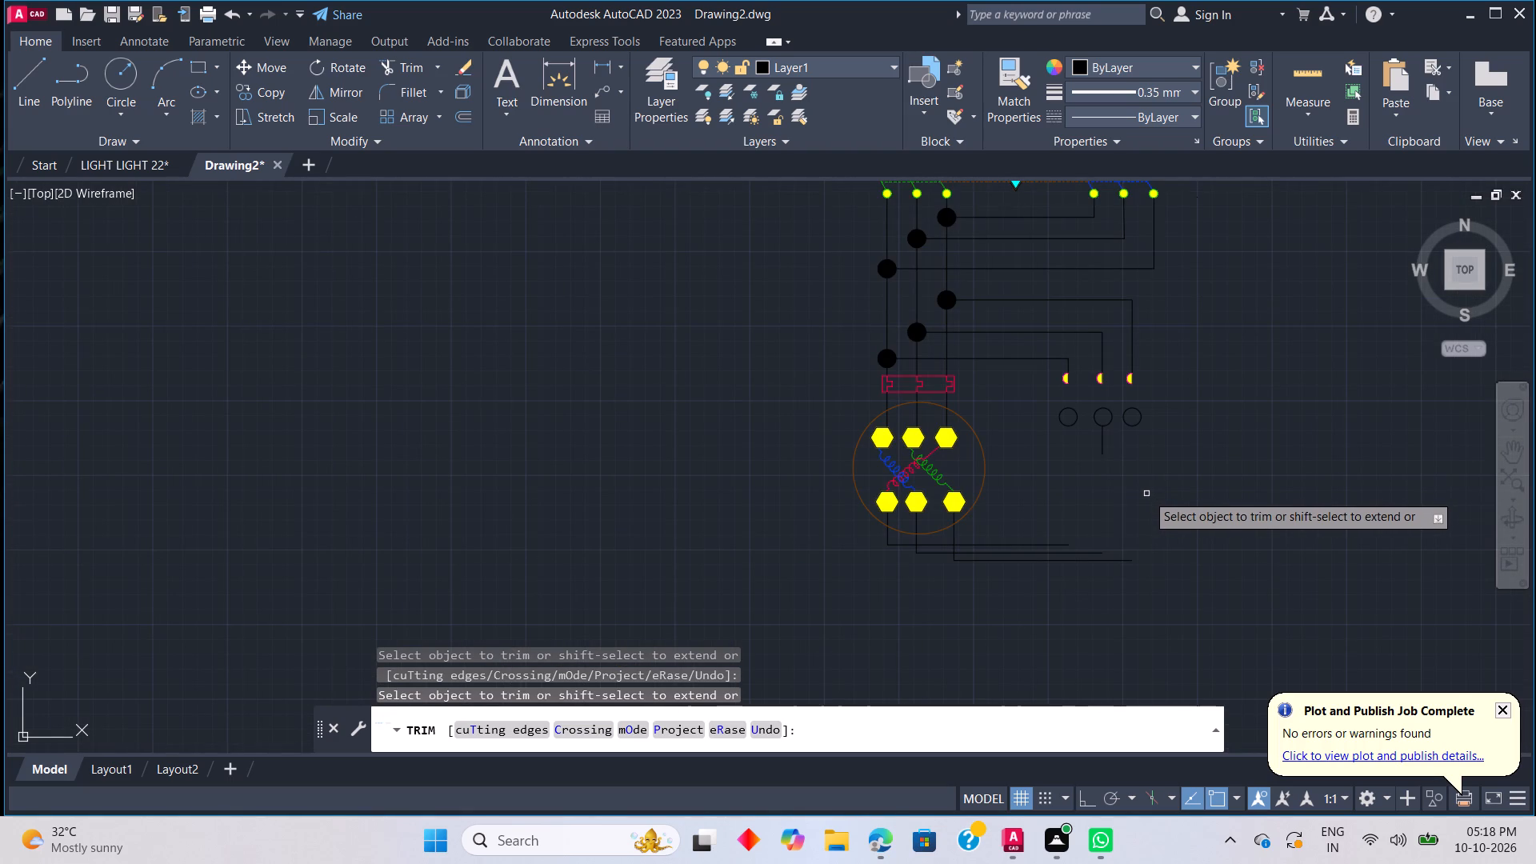
key("l")
key("space")
key("Escape")
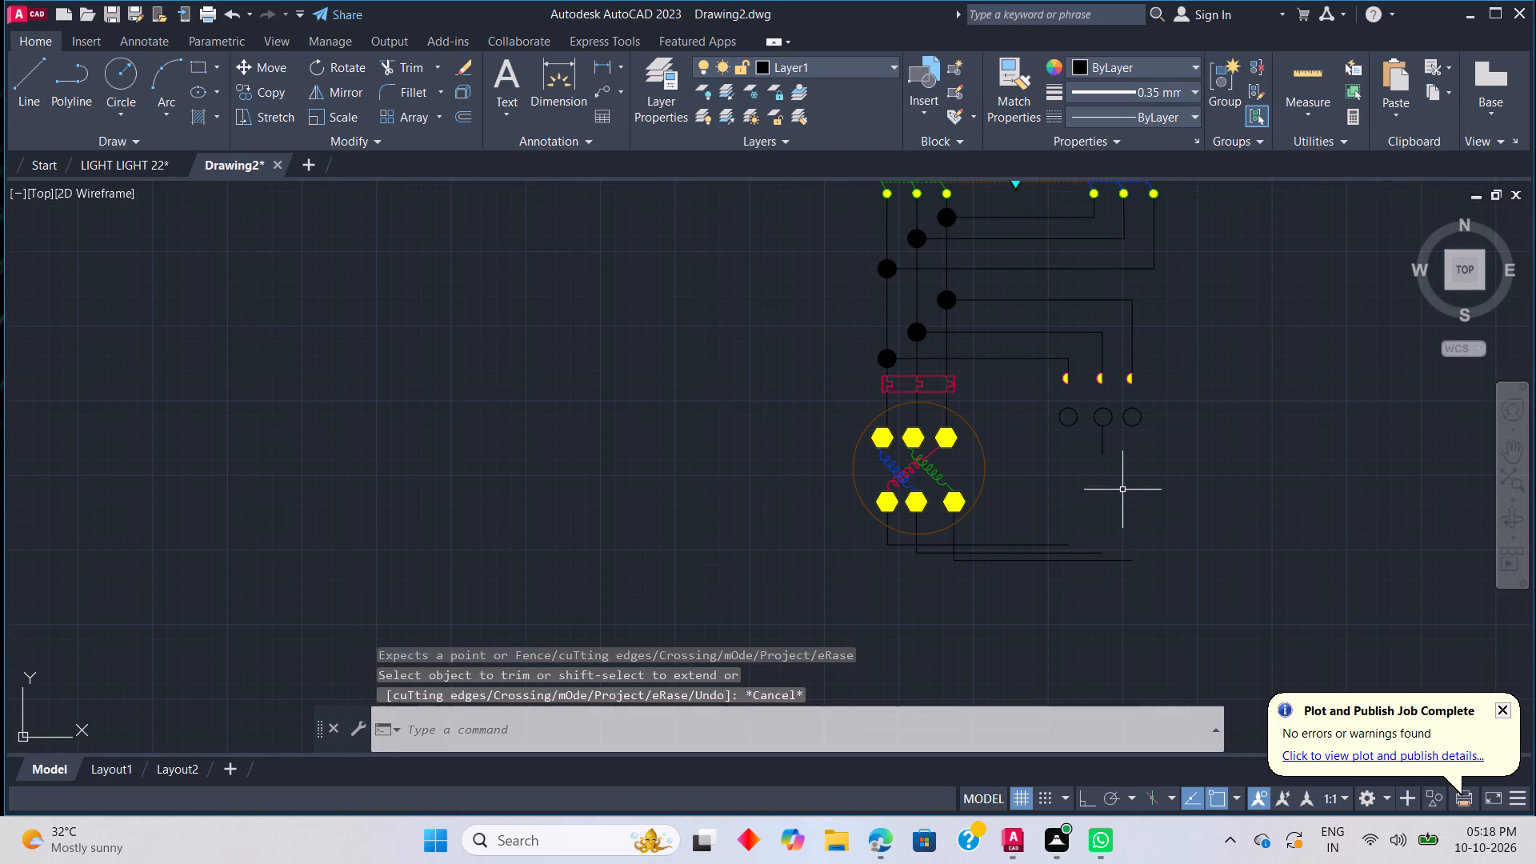
With Ortho on, draw a vertical line from the first half-circle contact through its circle to below the three lower horizontal wires.
type("L")
key("space")
scroll(1079, 468, "up", 2)
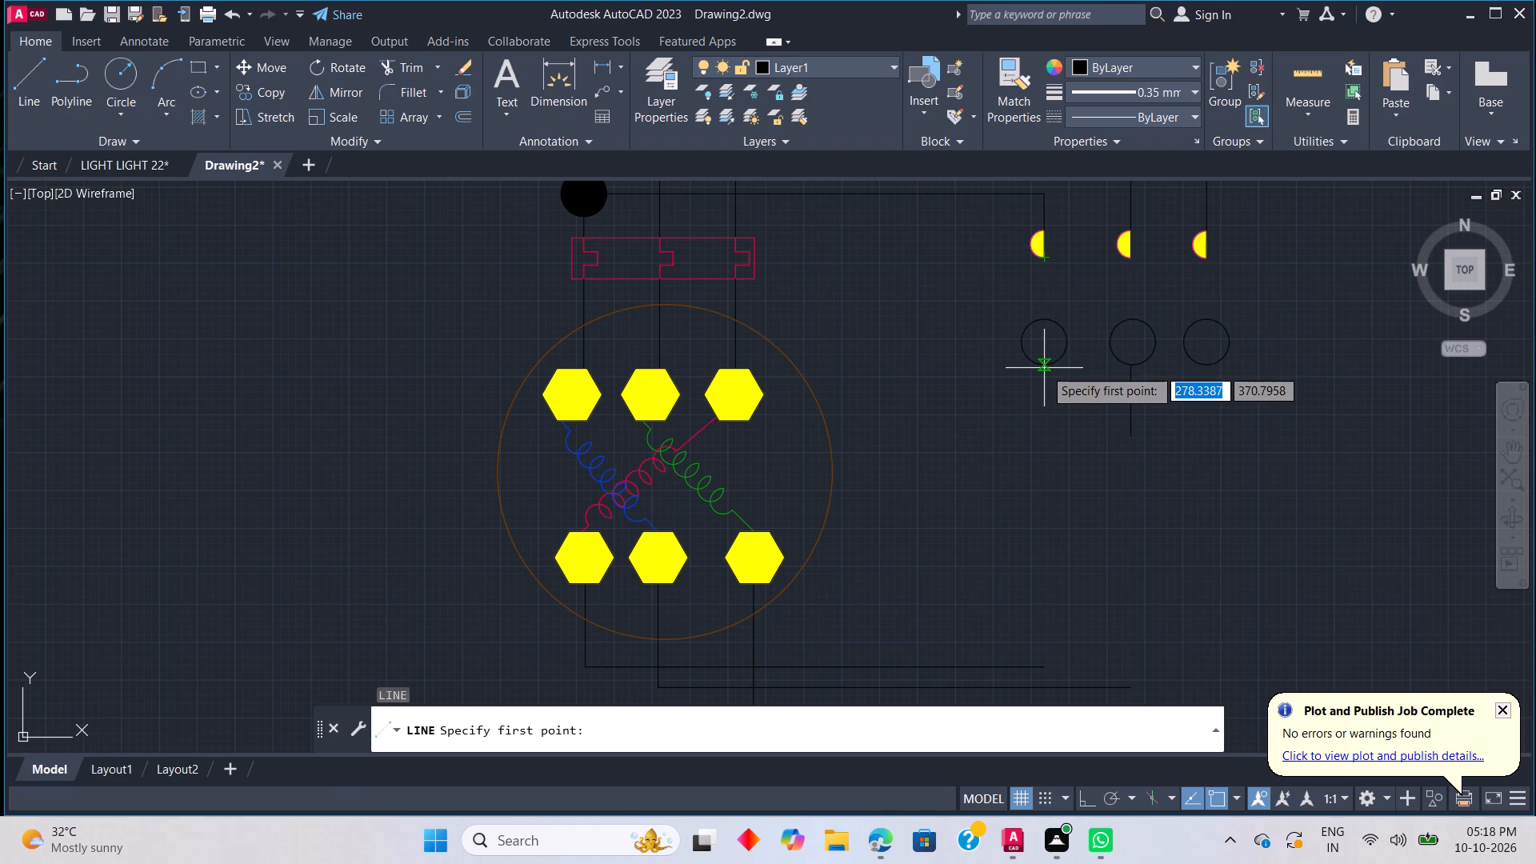
left_click(1049, 261)
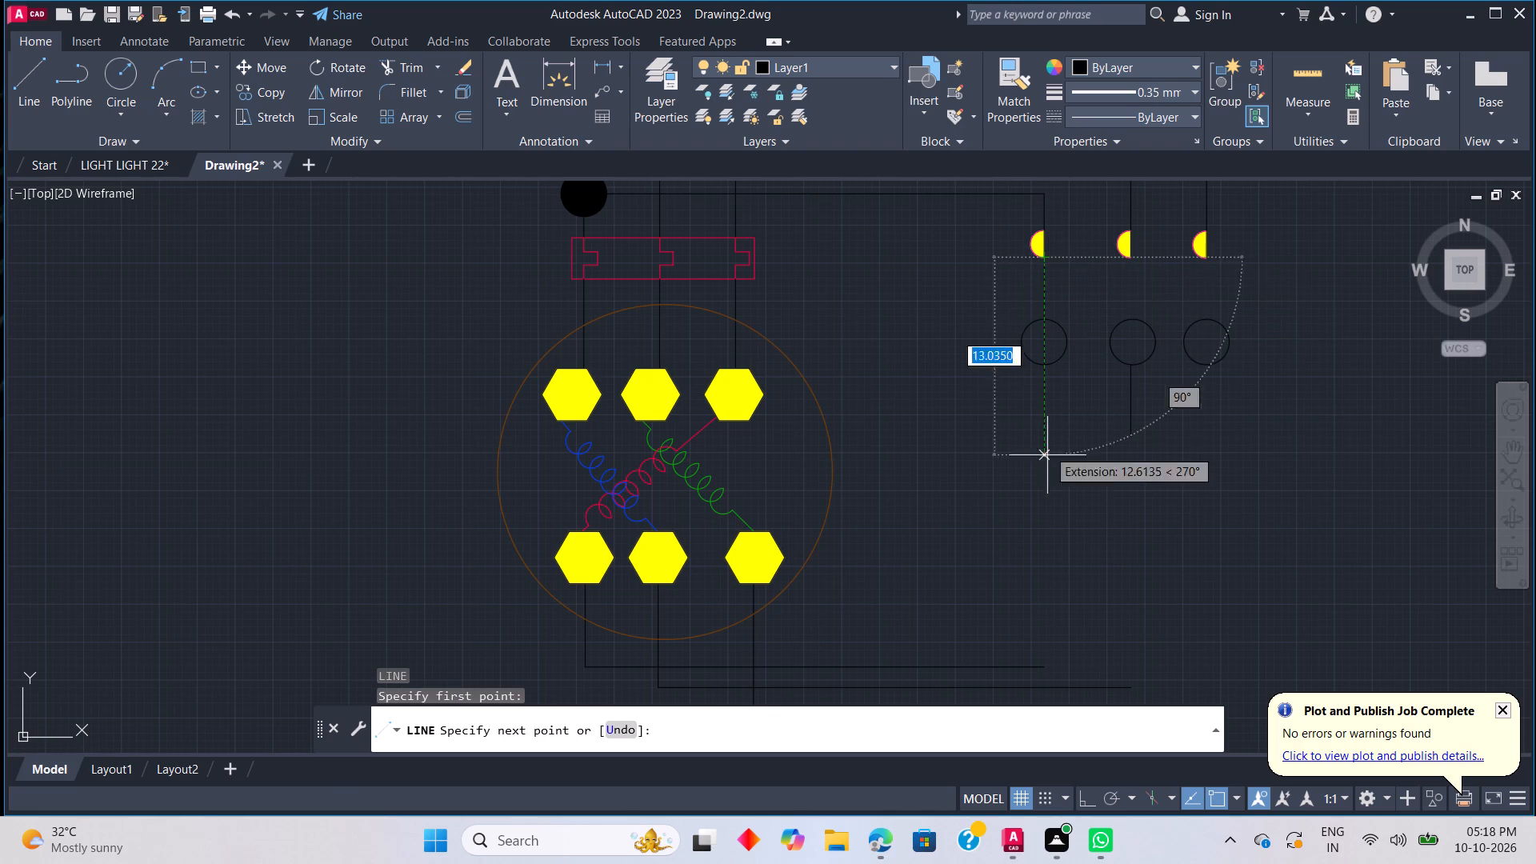
scroll(1055, 556, "down", 2)
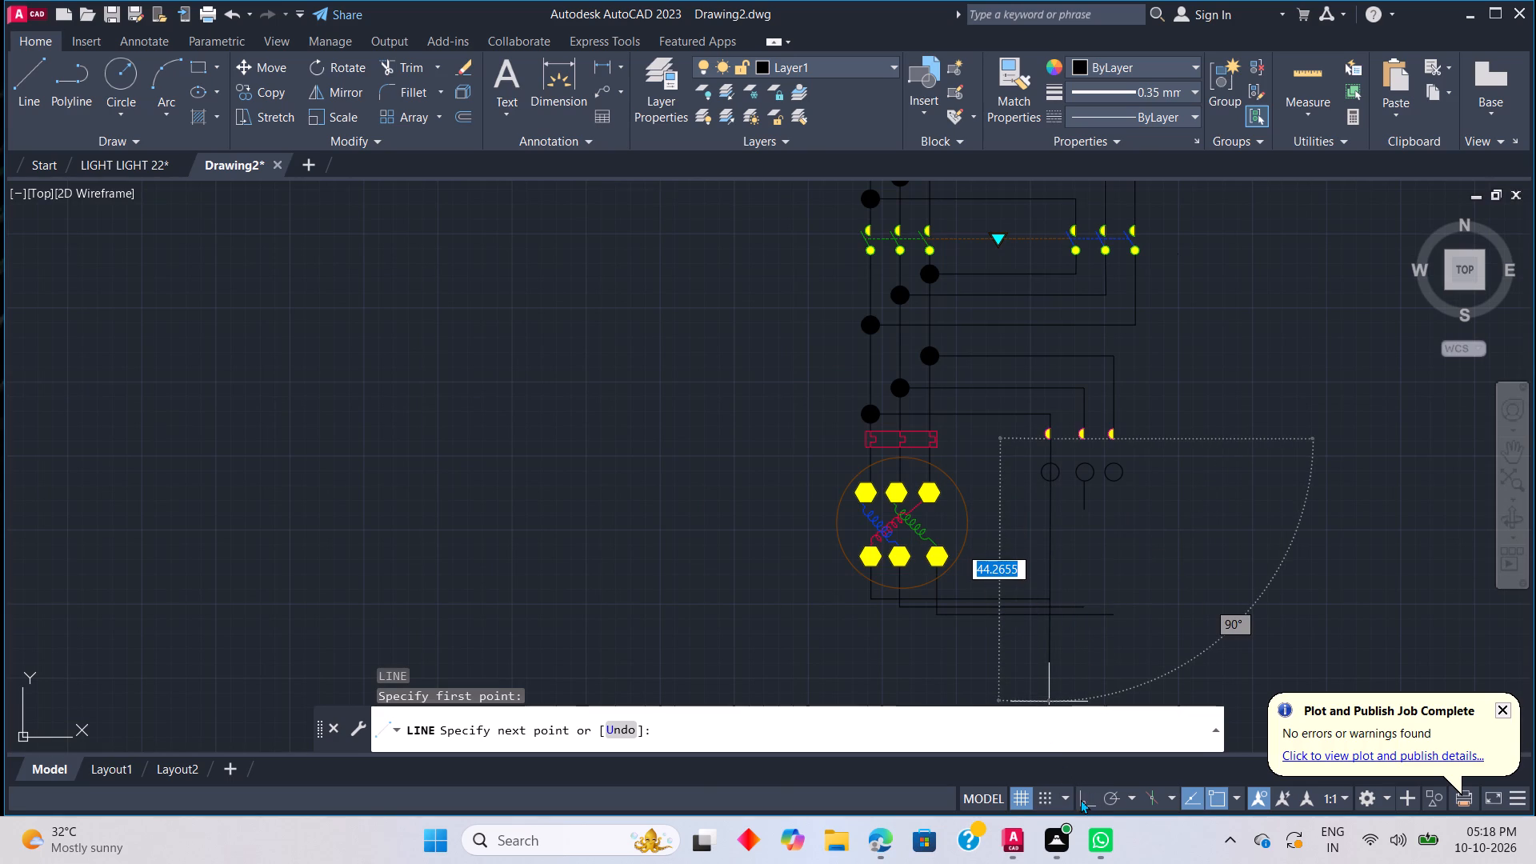
left_click(1082, 804)
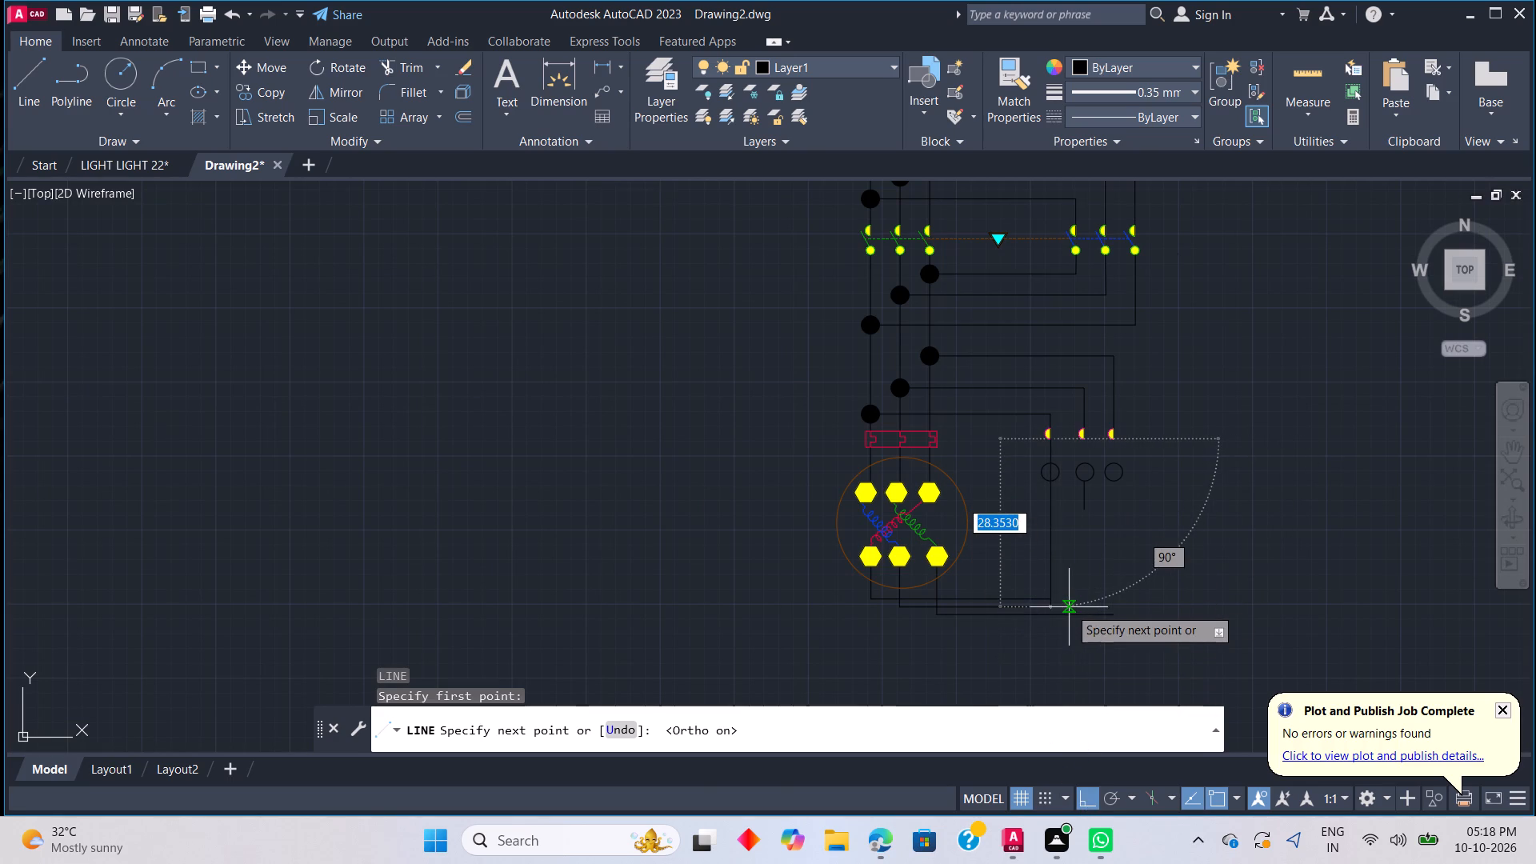
left_click(1069, 650)
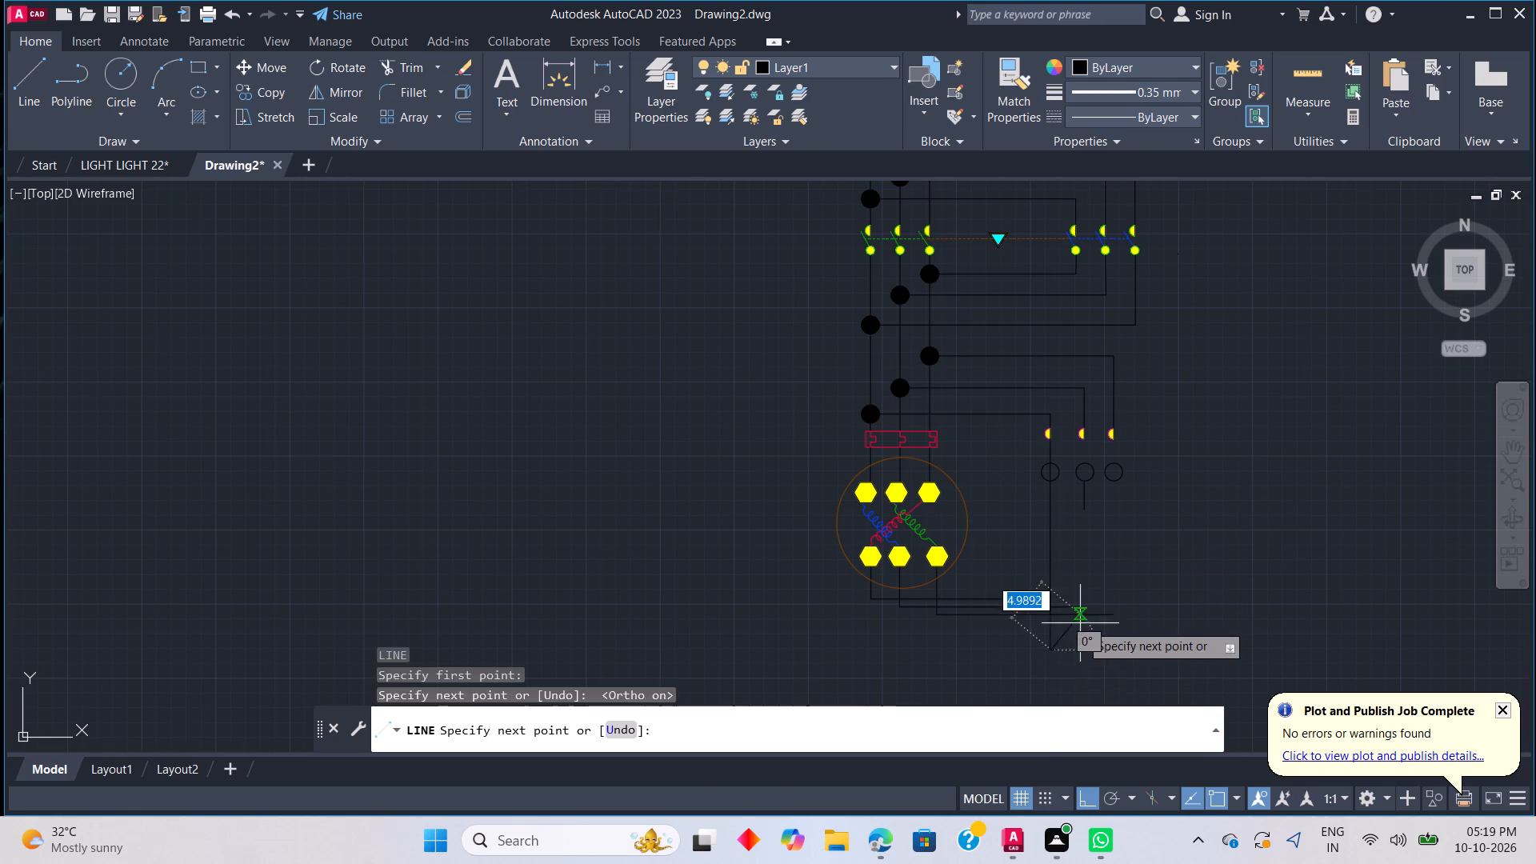
key("Escape")
Draw vertical lines from the second and third half-circle contacts through their circles to below the lower horizontal wires.
type("L")
key("space")
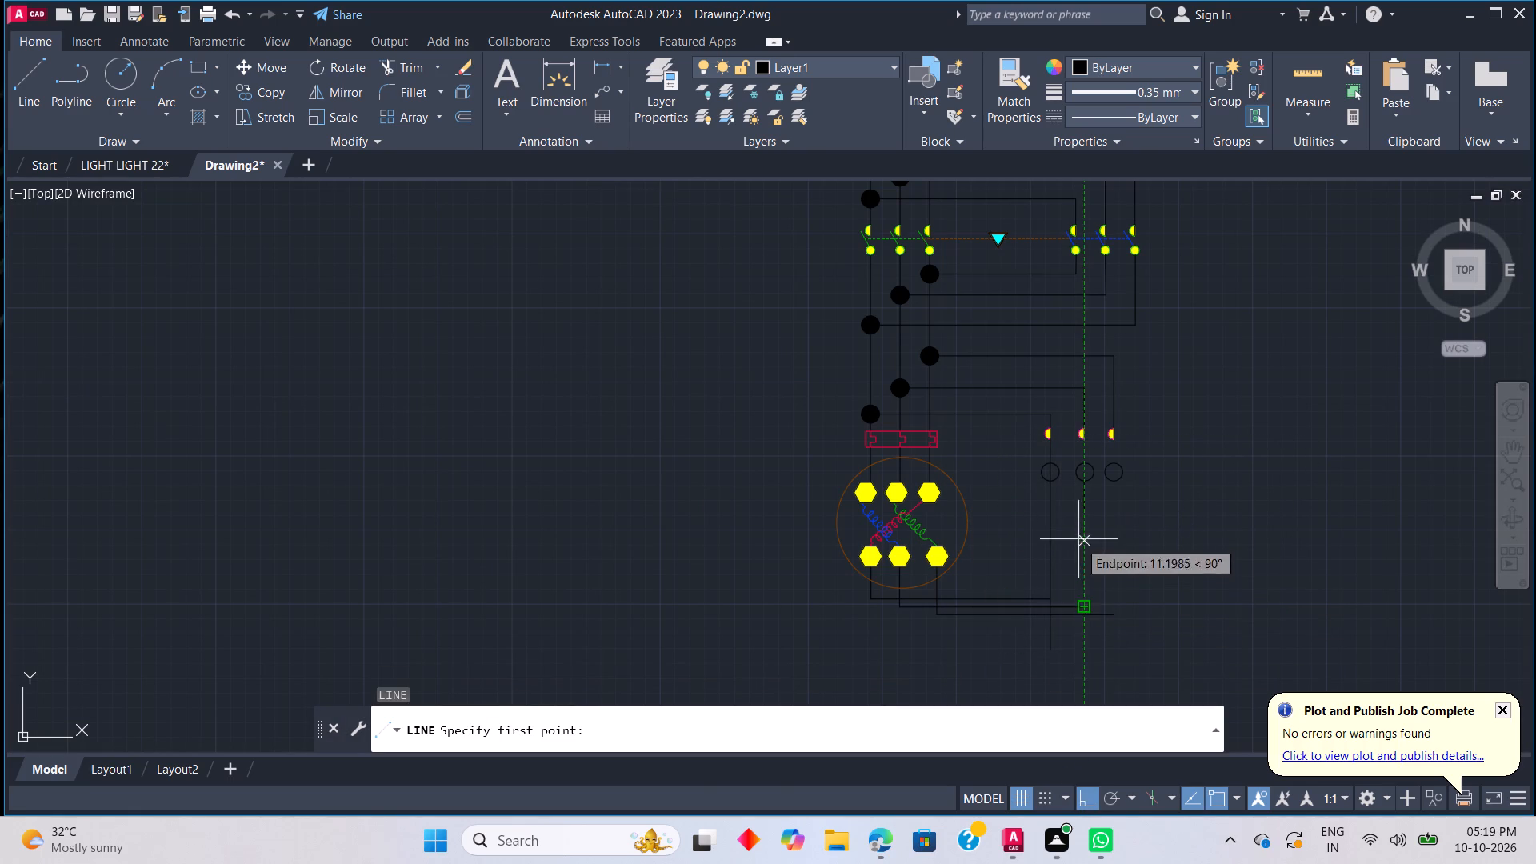
left_click(1083, 439)
left_click(1073, 671)
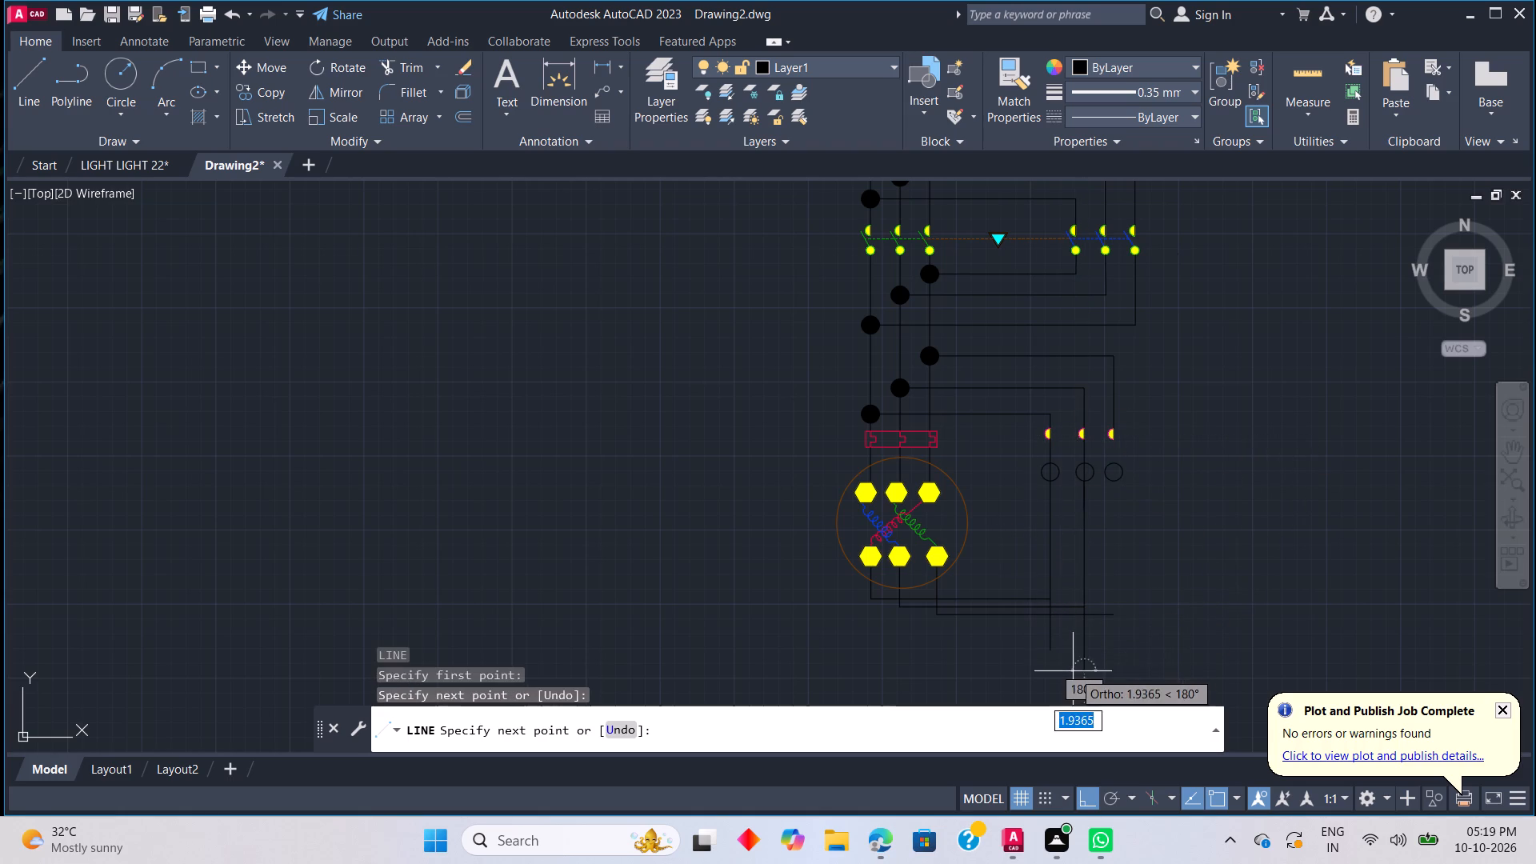
key("Escape")
key("space")
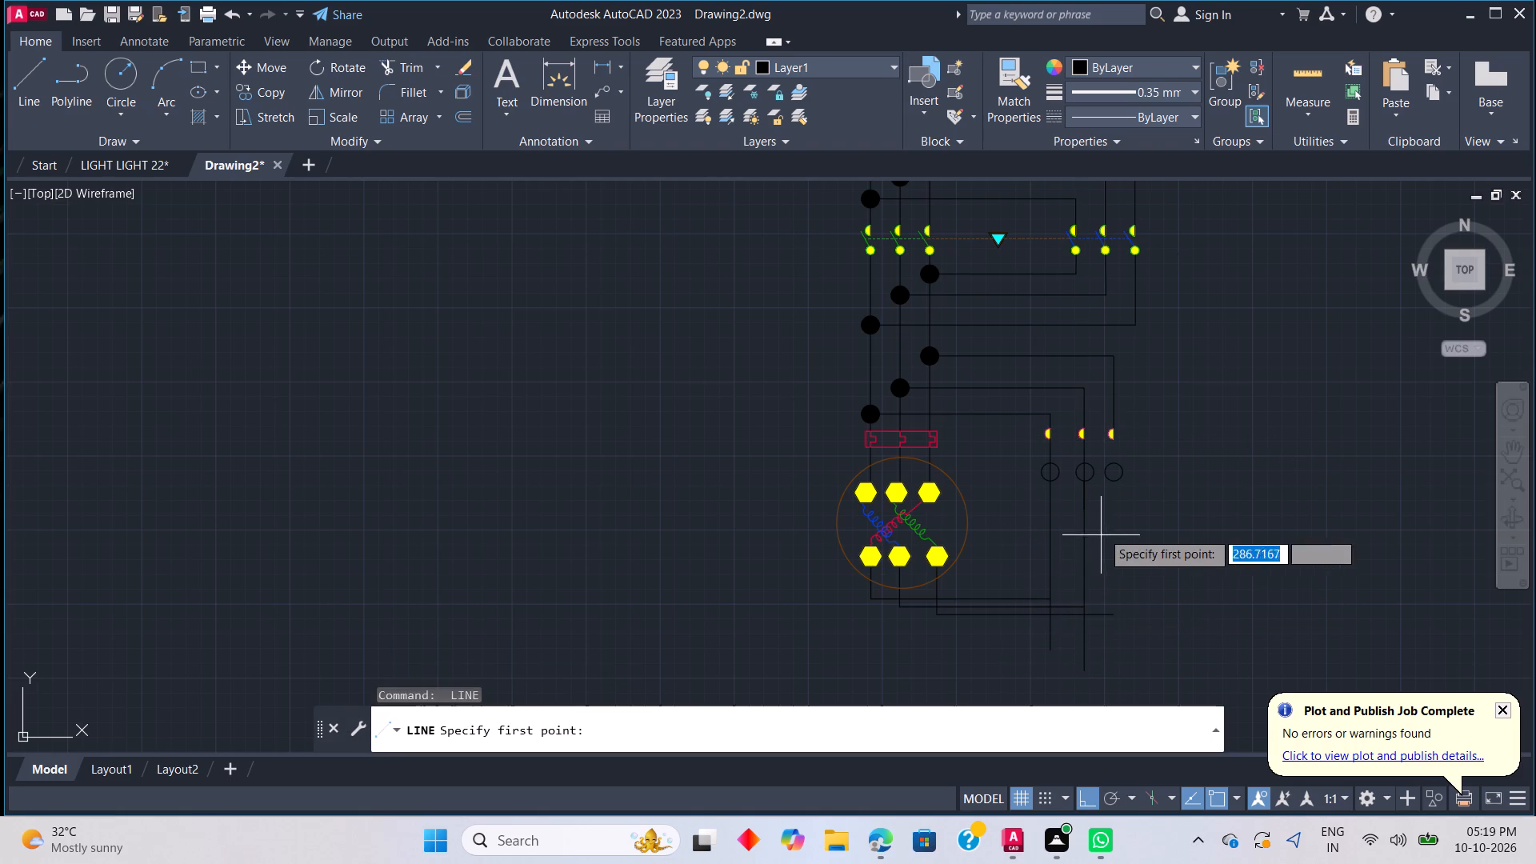
left_click(1118, 444)
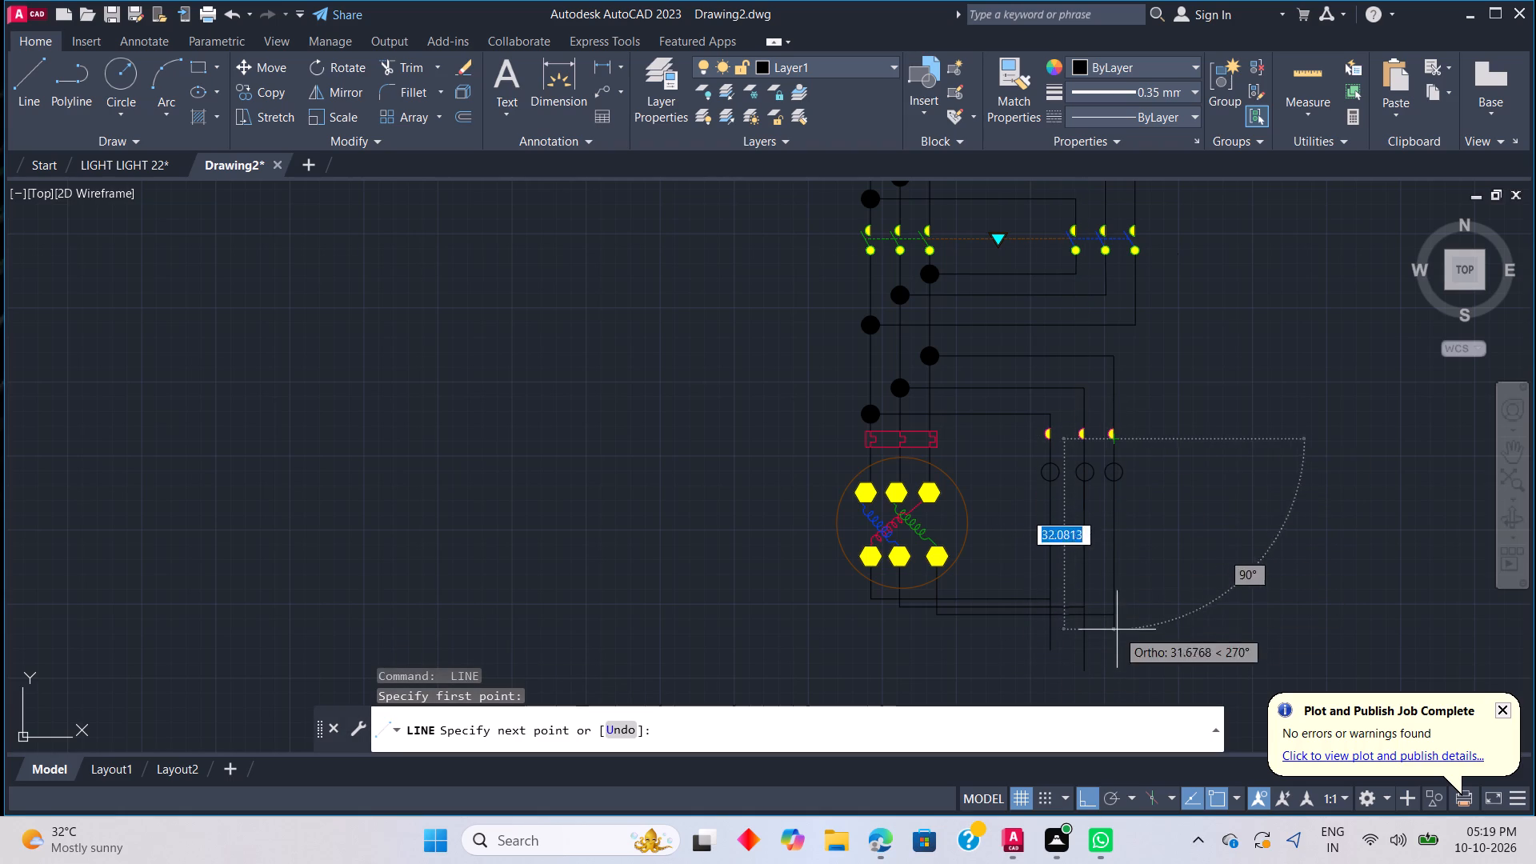
left_click(1117, 672)
key("Escape")
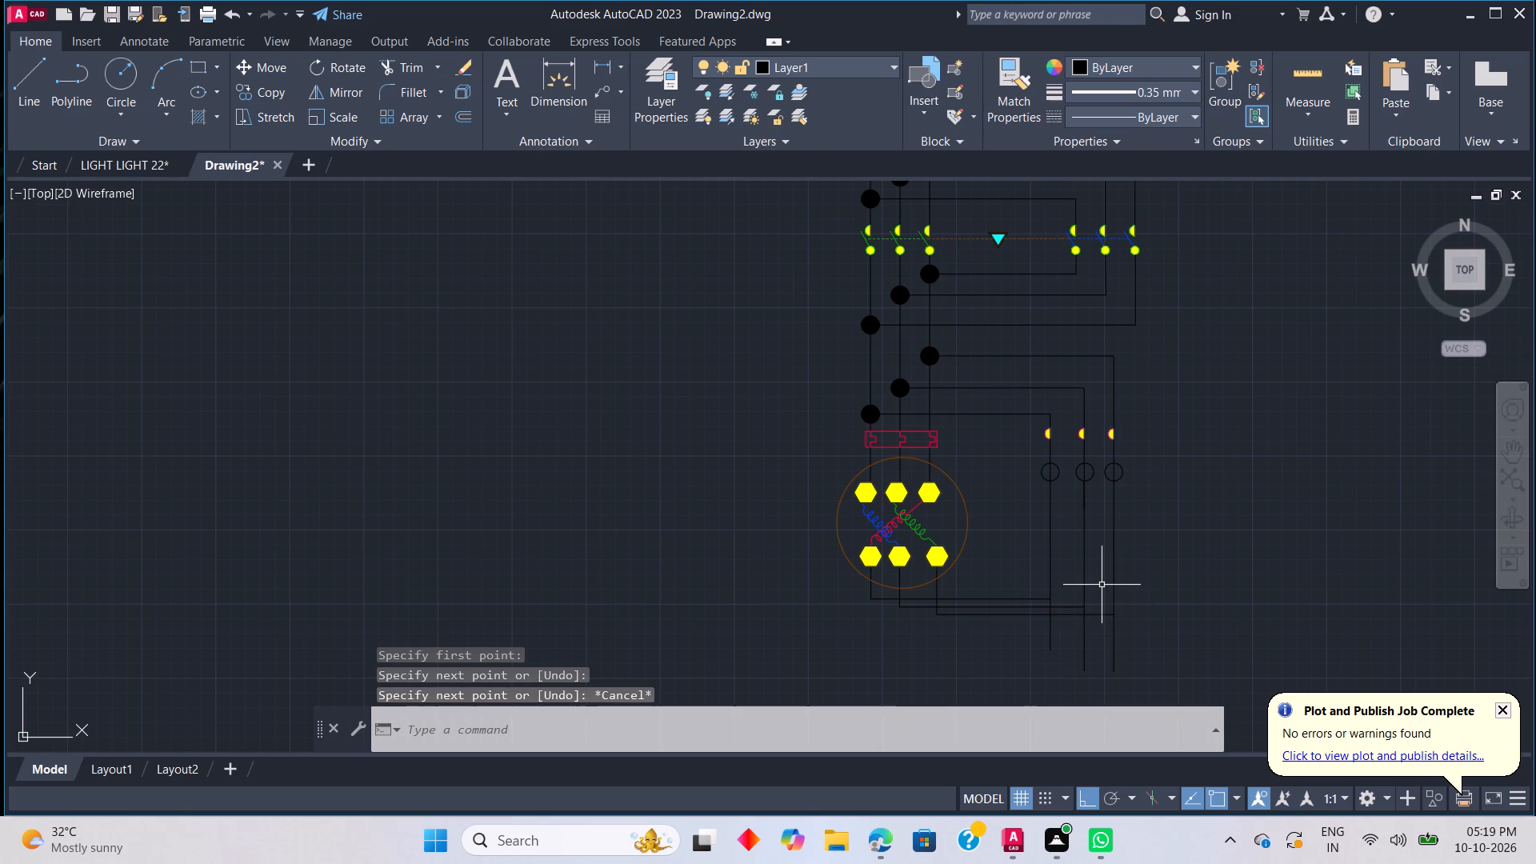
Trim the three vertical lines below their matching horizontal wires so each pair ends in a clean corner.
key("t")
type("R")
key("space")
scroll(1078, 610, "up", 3)
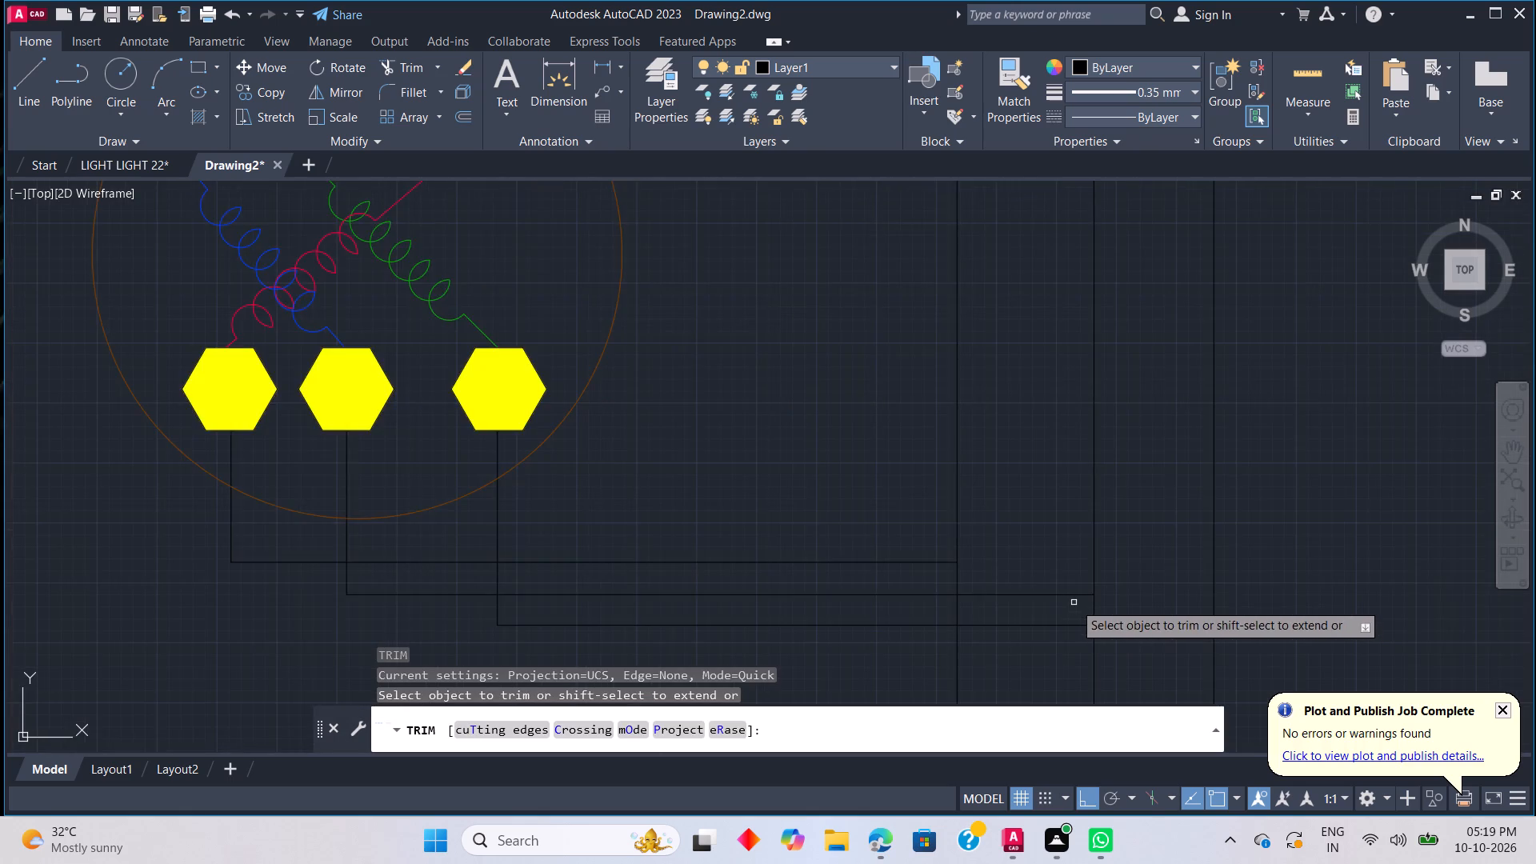
scroll(1074, 599, "down", 2)
scroll(1120, 624, "up", 1)
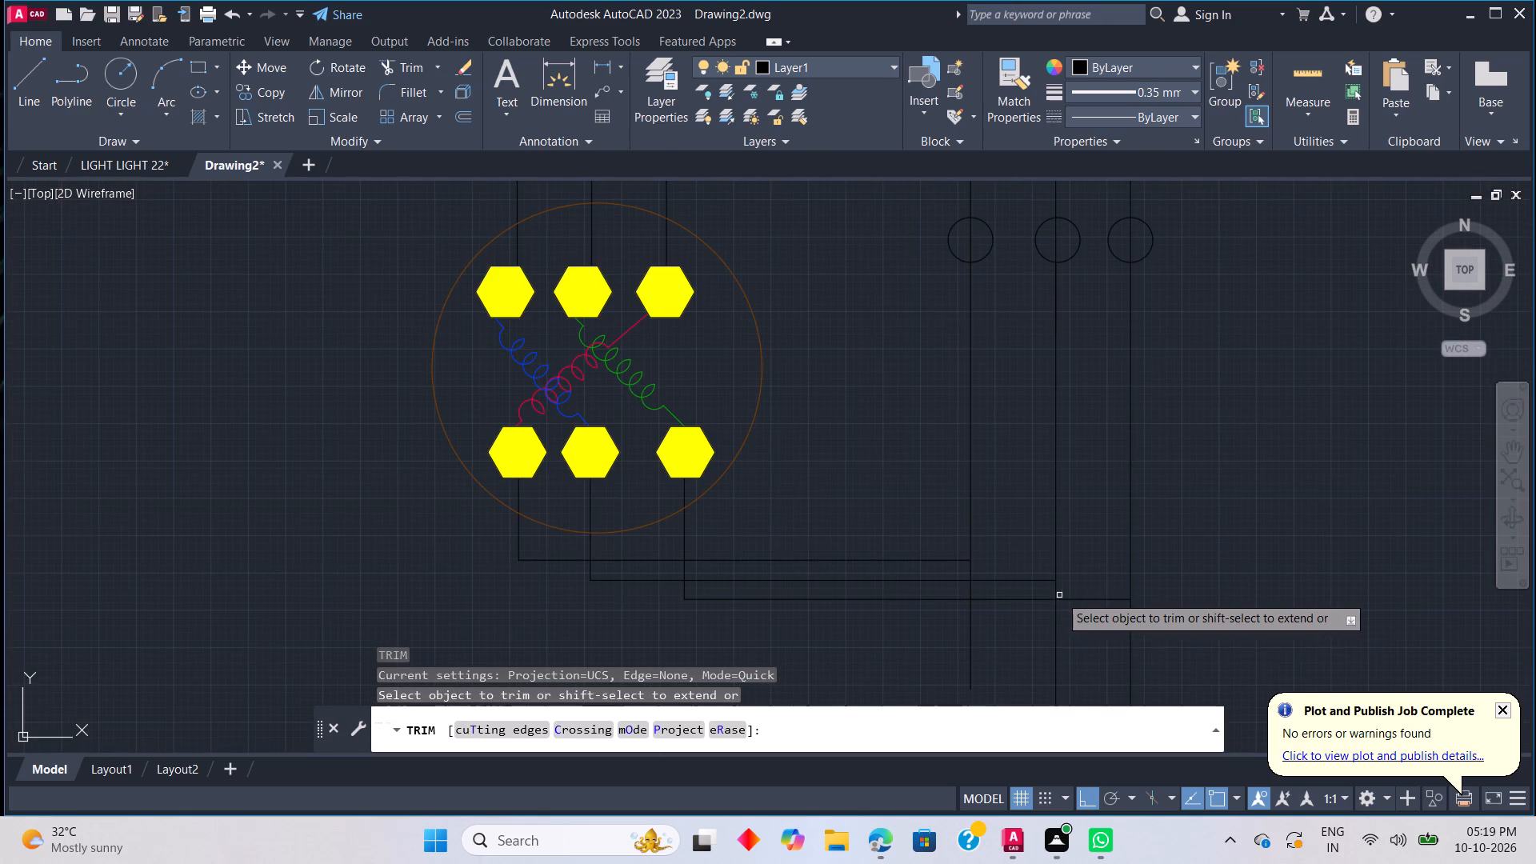
scroll(1059, 596, "up", 2)
left_click(1046, 579)
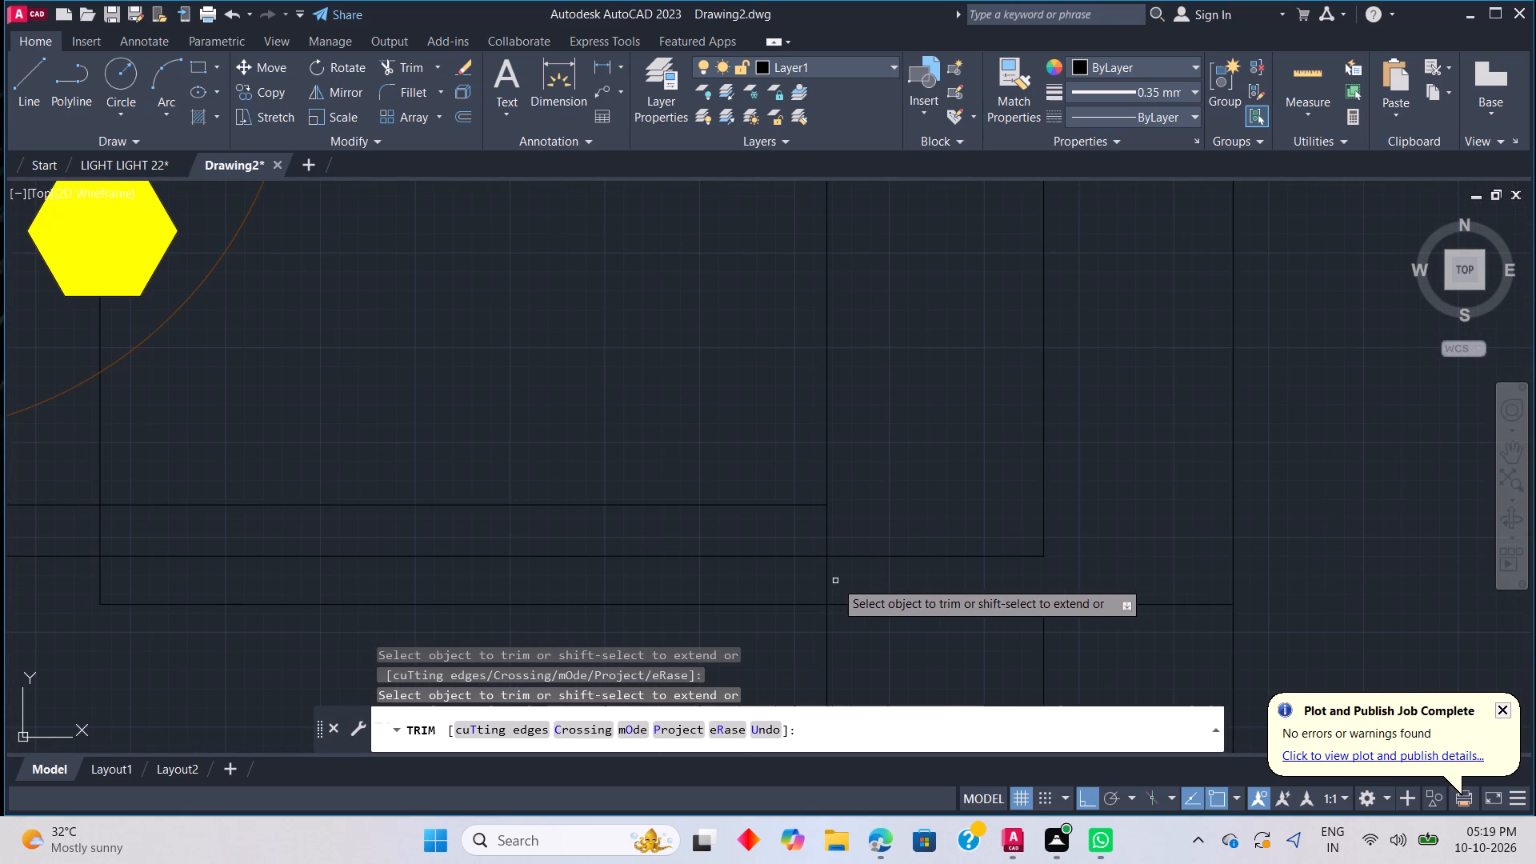
left_click(826, 582)
left_click(826, 520)
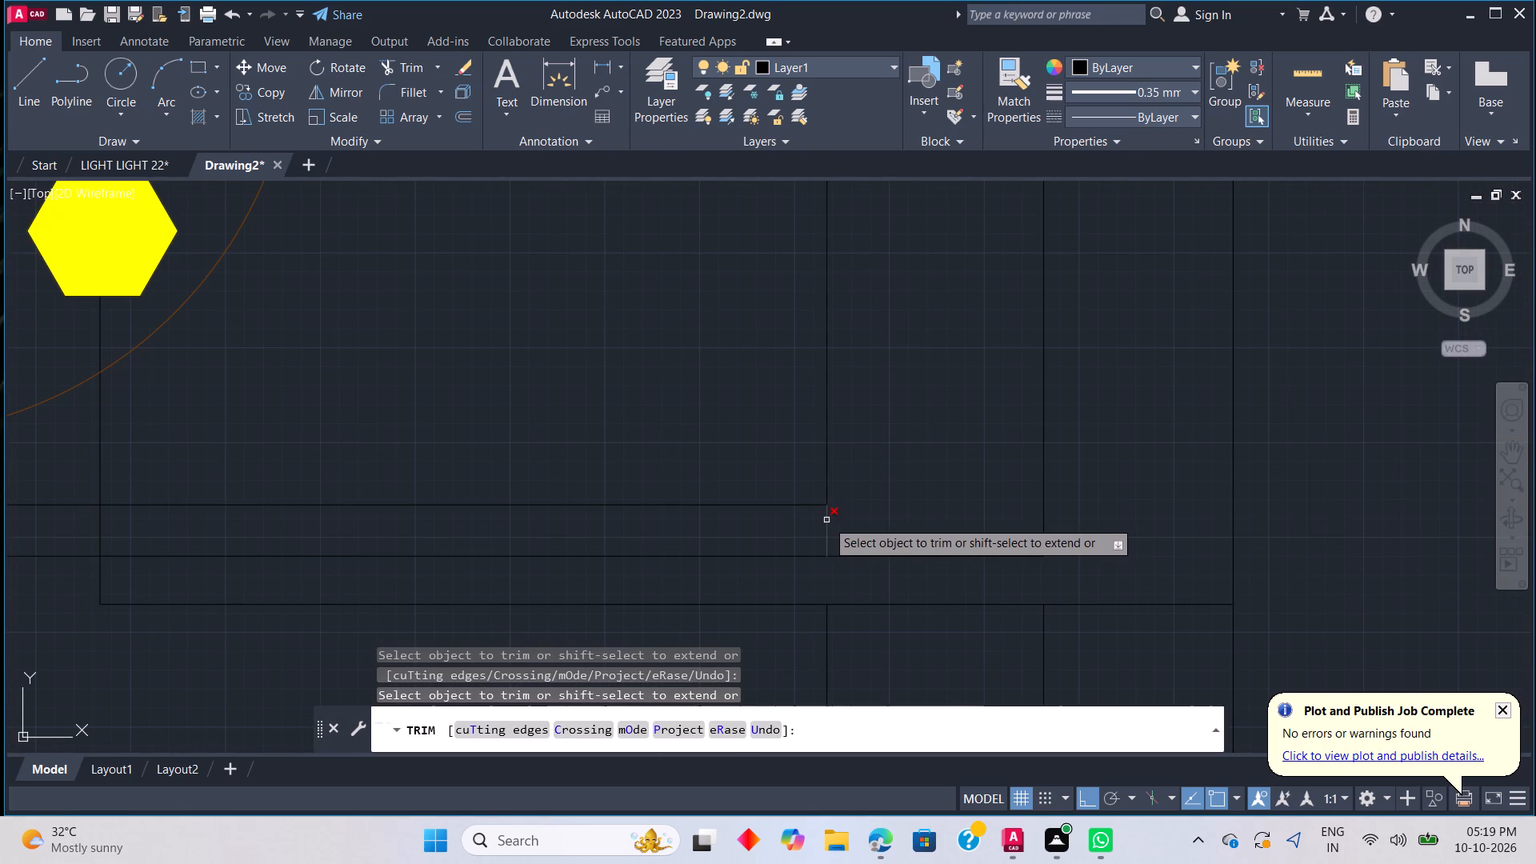
scroll(938, 633, "down", 3)
scroll(943, 645, "up", 4)
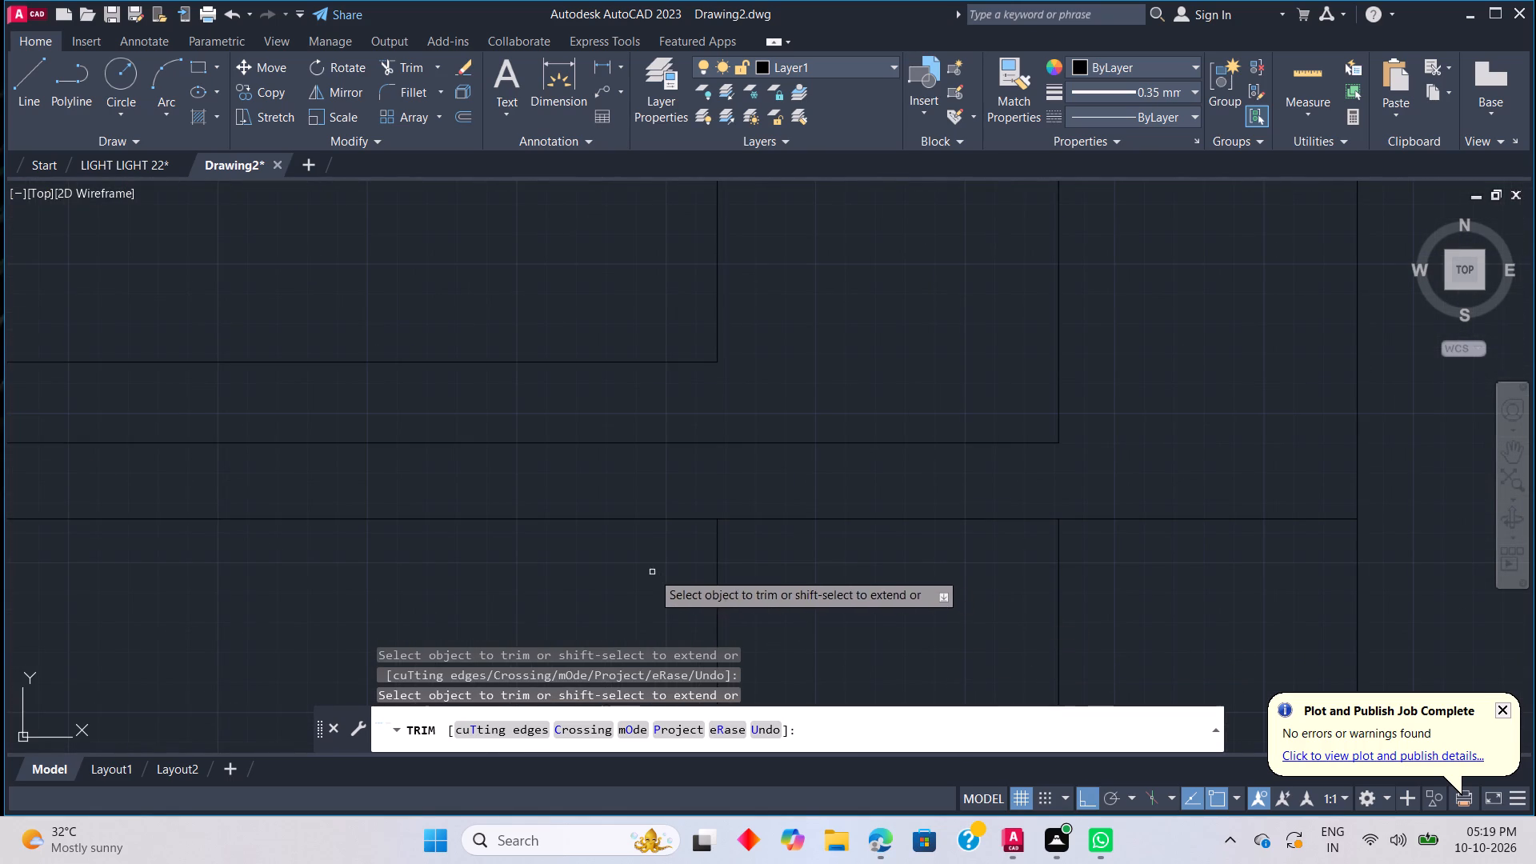
left_click_drag(652, 572, 1402, 594)
scroll(1398, 595, "down", 4)
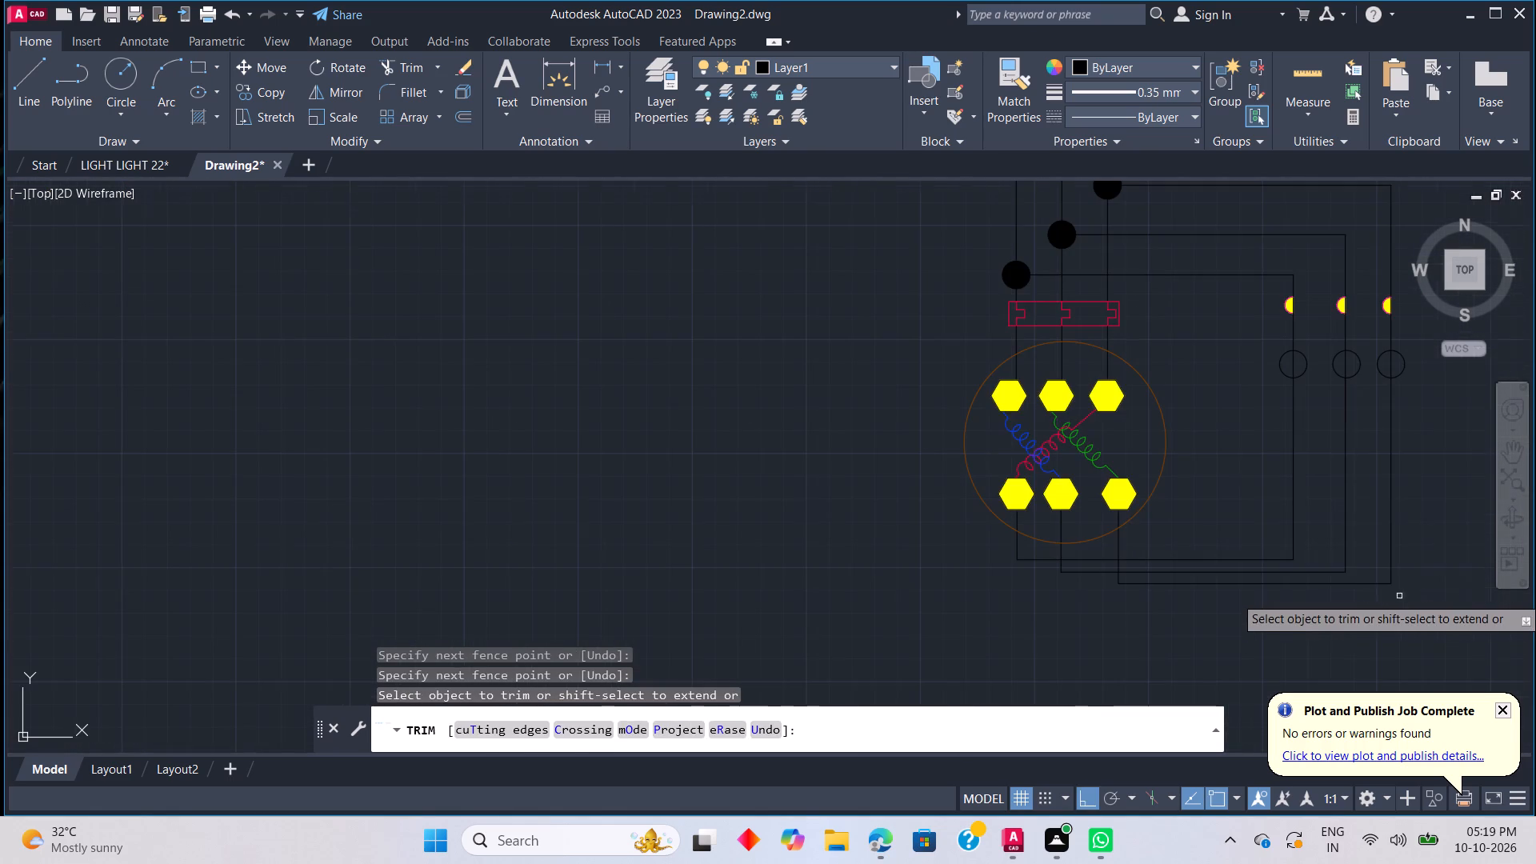
Trim the three vertical line segments between the half-circle contacts and the circles beneath them.
scroll(1339, 423, "up", 1)
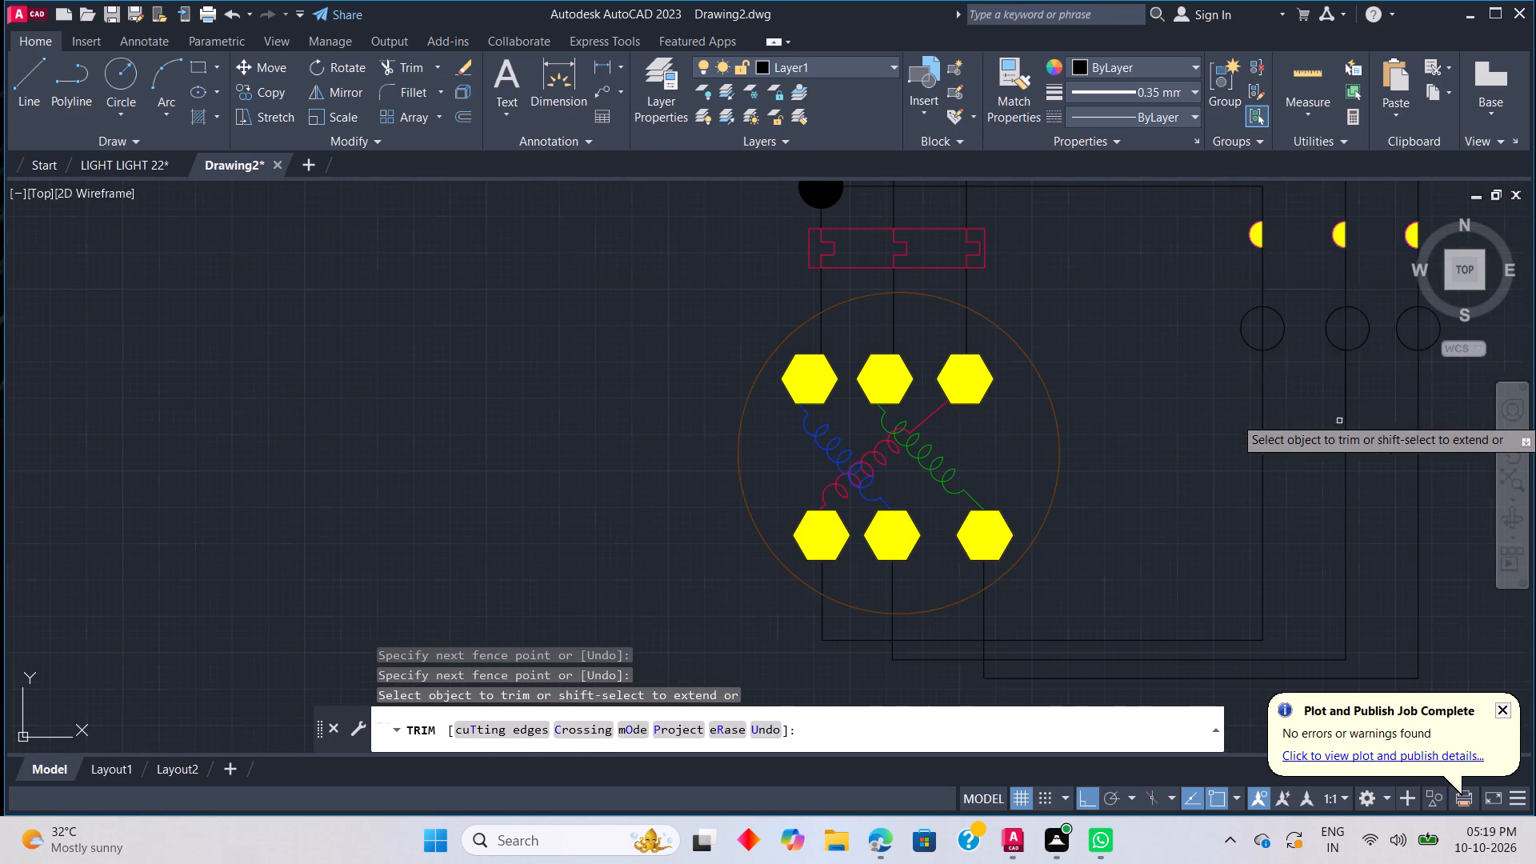
scroll(1283, 274, "up", 1)
left_click_drag(1290, 290, 1363, 287)
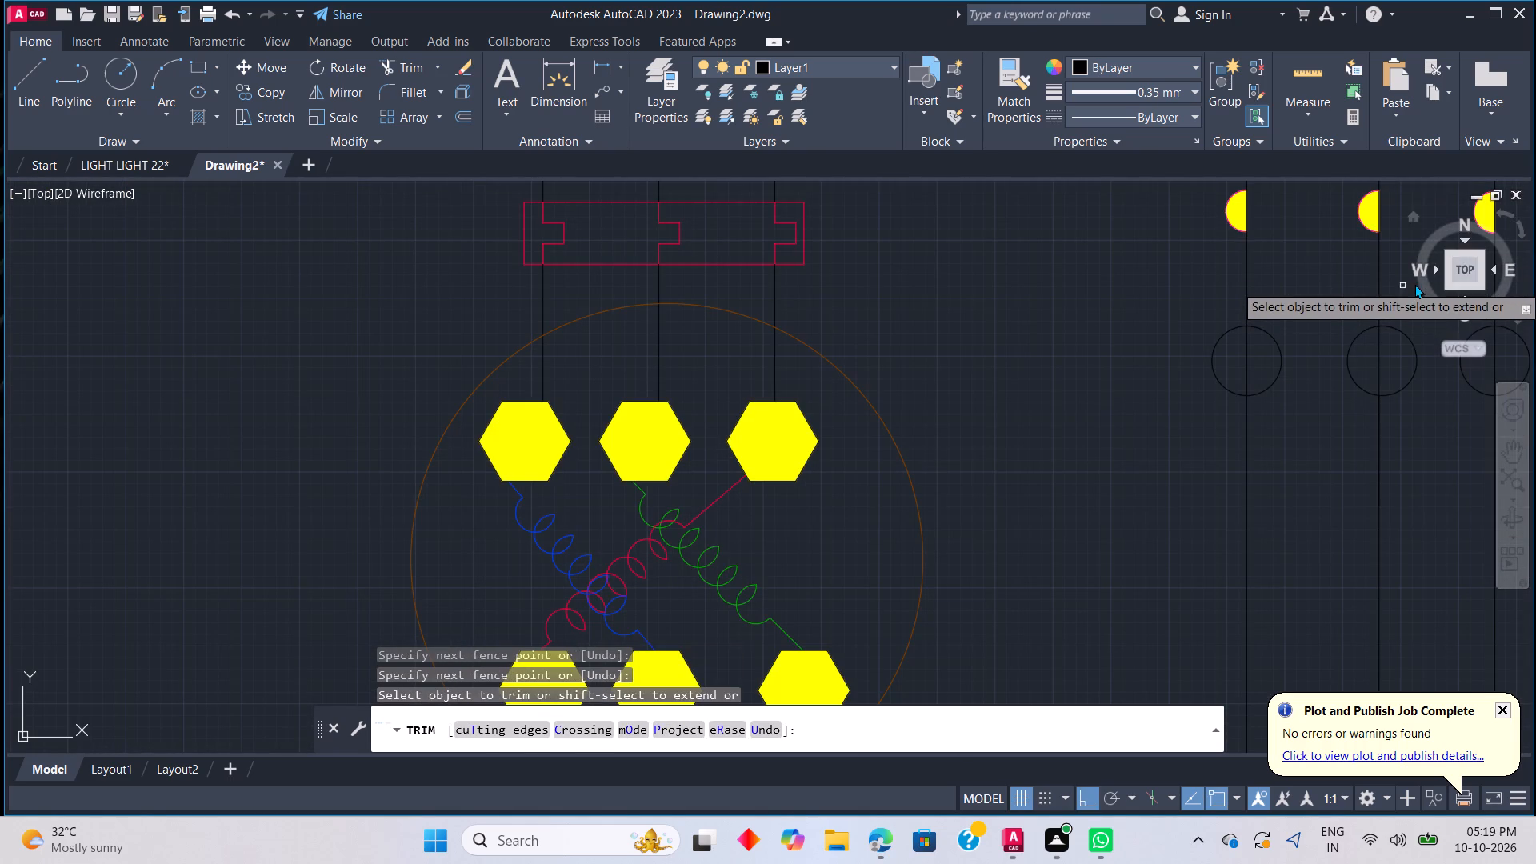
scroll(1308, 290, "down", 2)
scroll(1333, 295, "up", 2)
left_click(1333, 294)
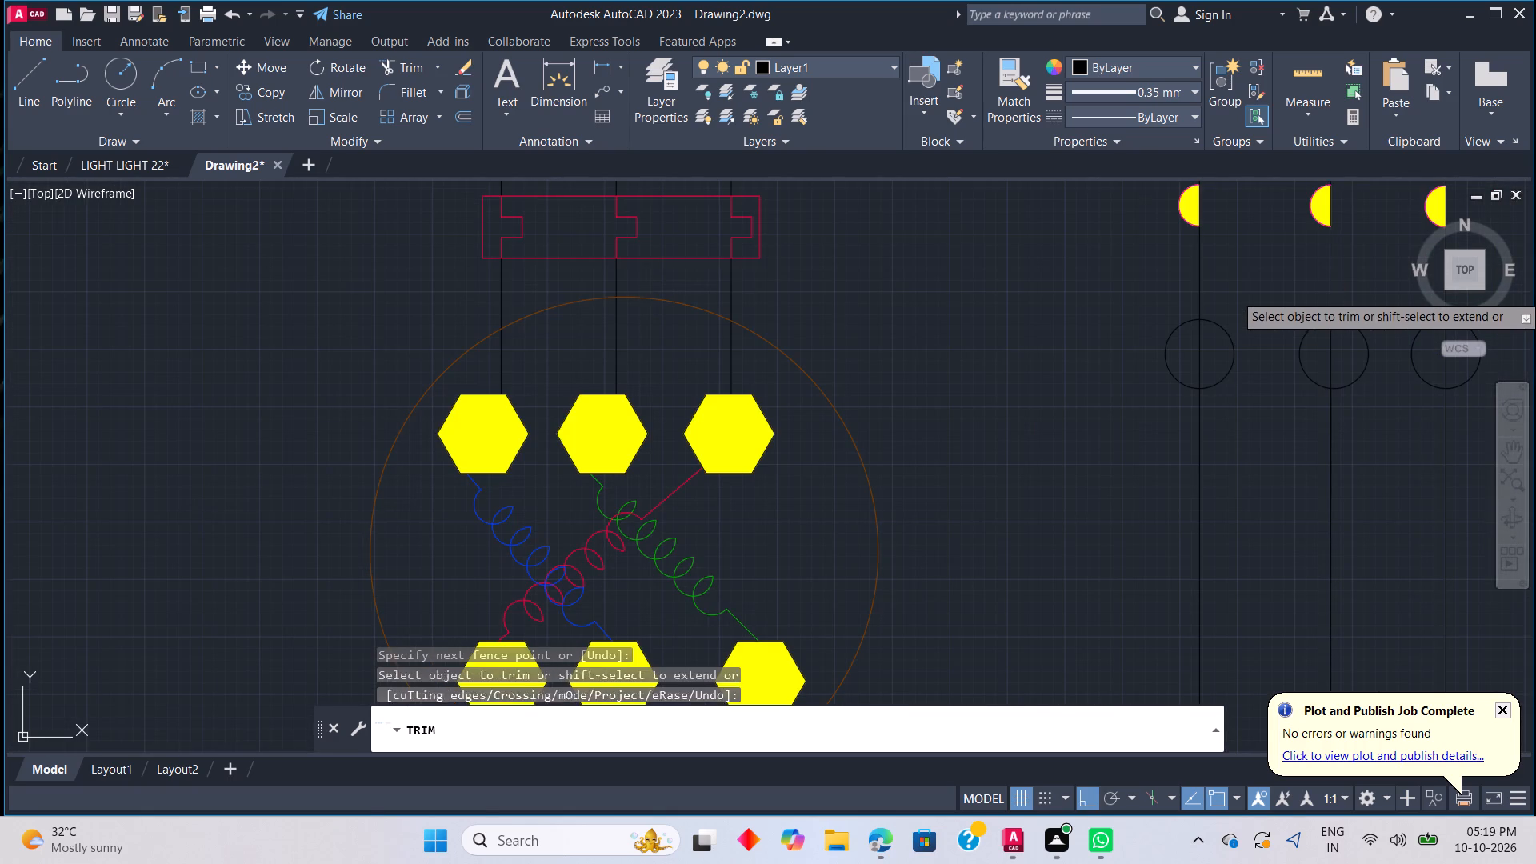
left_click(1198, 278)
scroll(1241, 310, "down", 4)
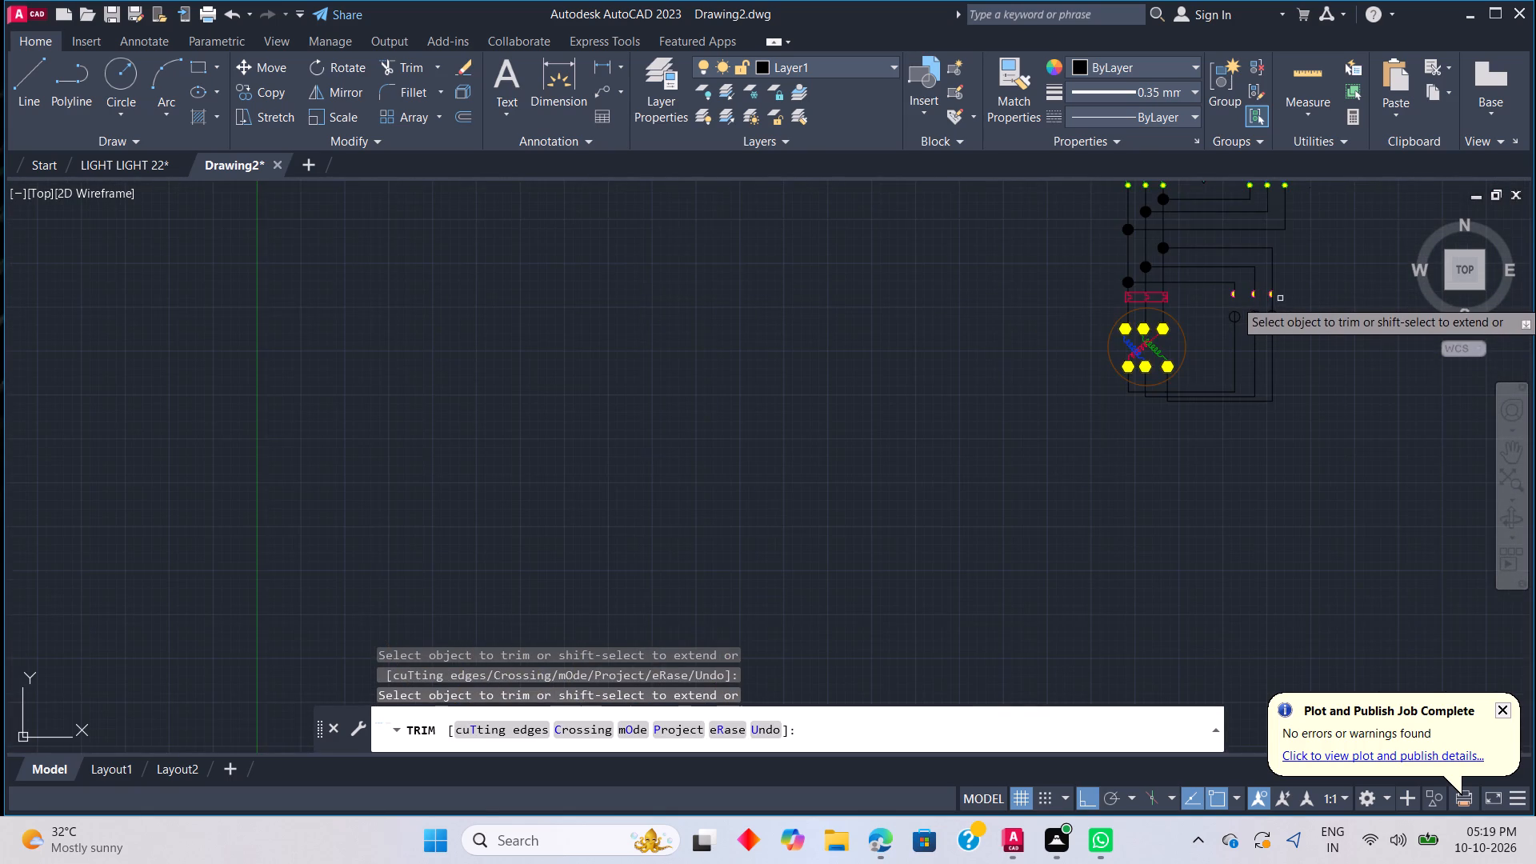
scroll(1283, 306, "up", 3)
left_click(1221, 299)
scroll(1269, 301, "down", 4)
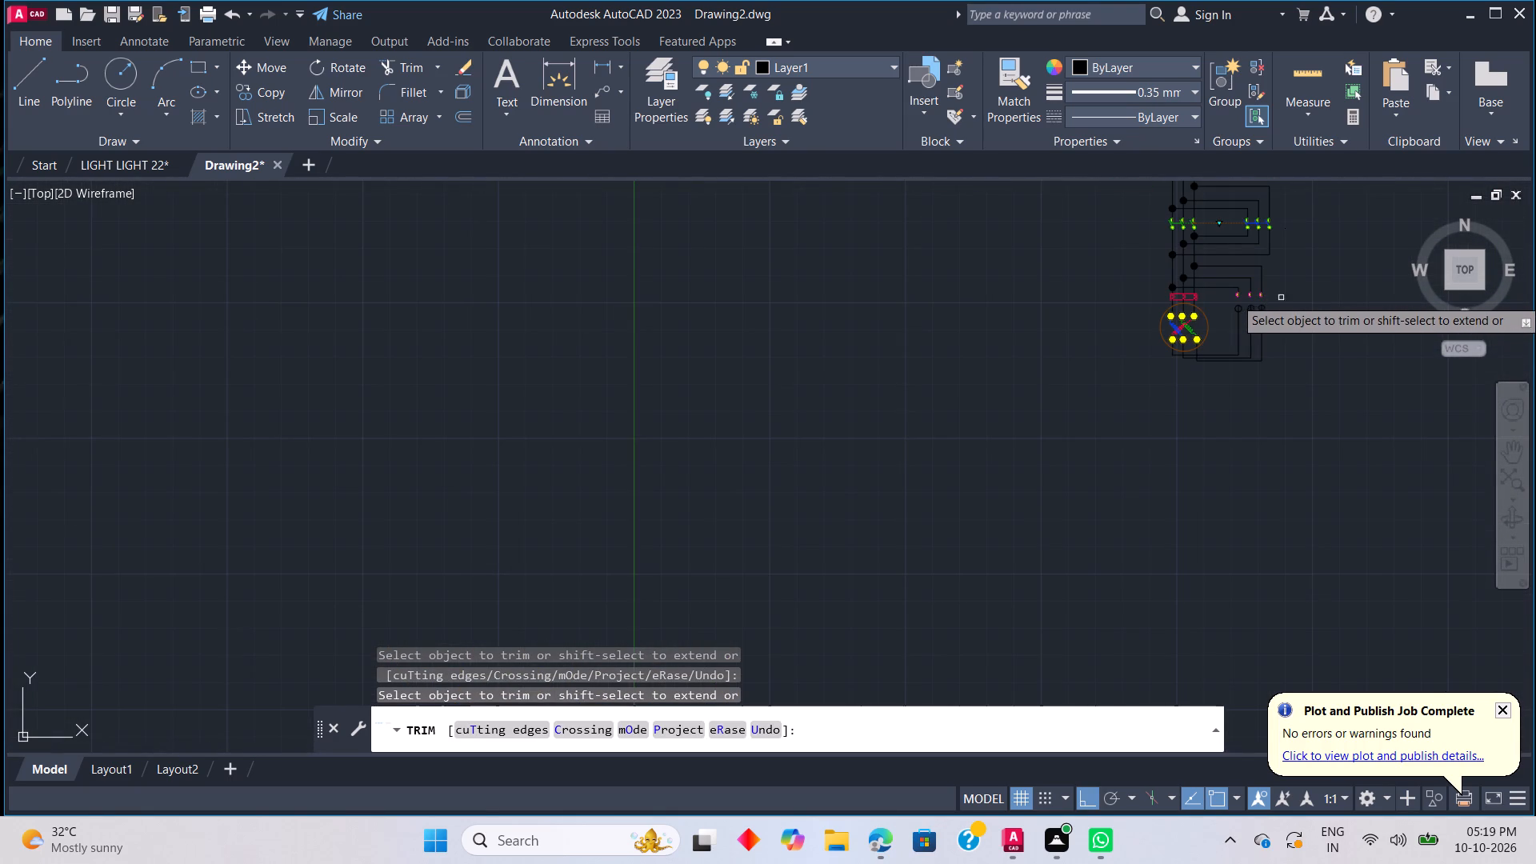
middle_click_drag(1298, 282, 1298, 403)
scroll(1297, 405, "up", 1)
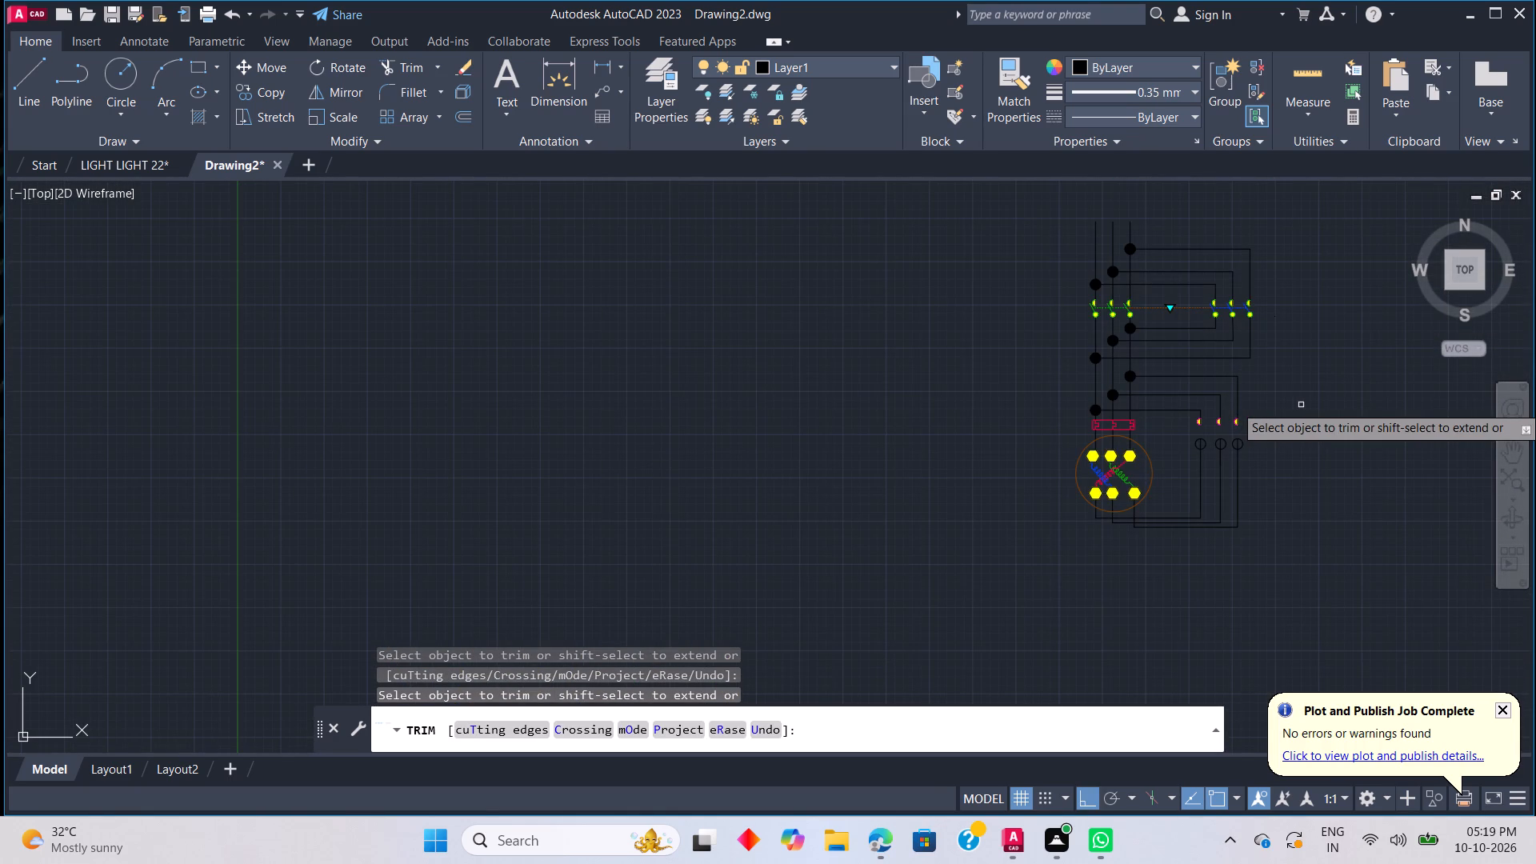
key("Escape")
Fill both halves of the three circles under the half-circle contacts with a Solid hatch in ByLayer colour.
type("H")
key("space")
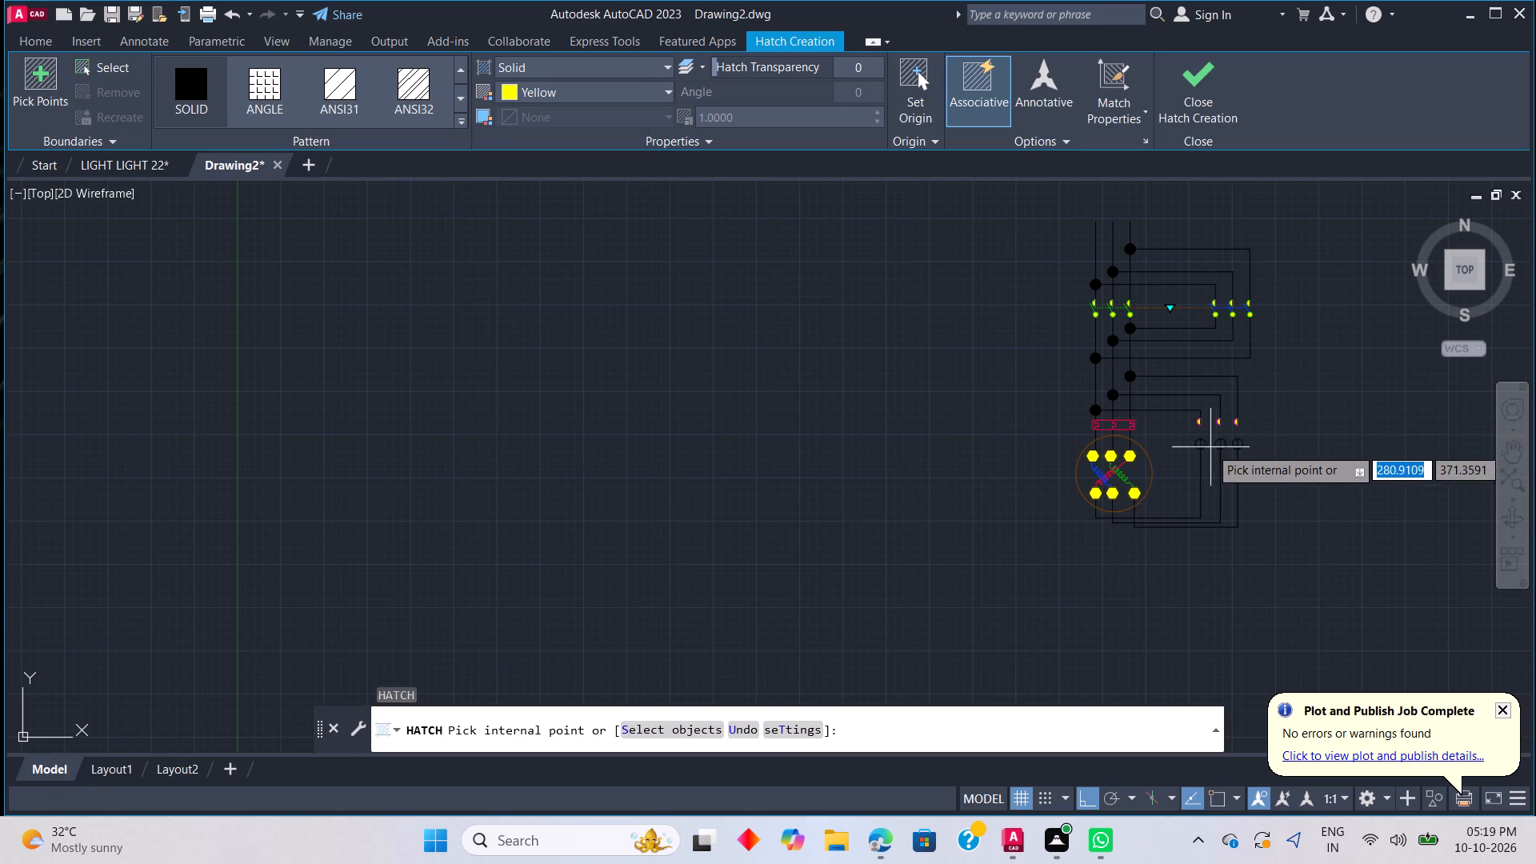
scroll(1208, 447, "up", 2)
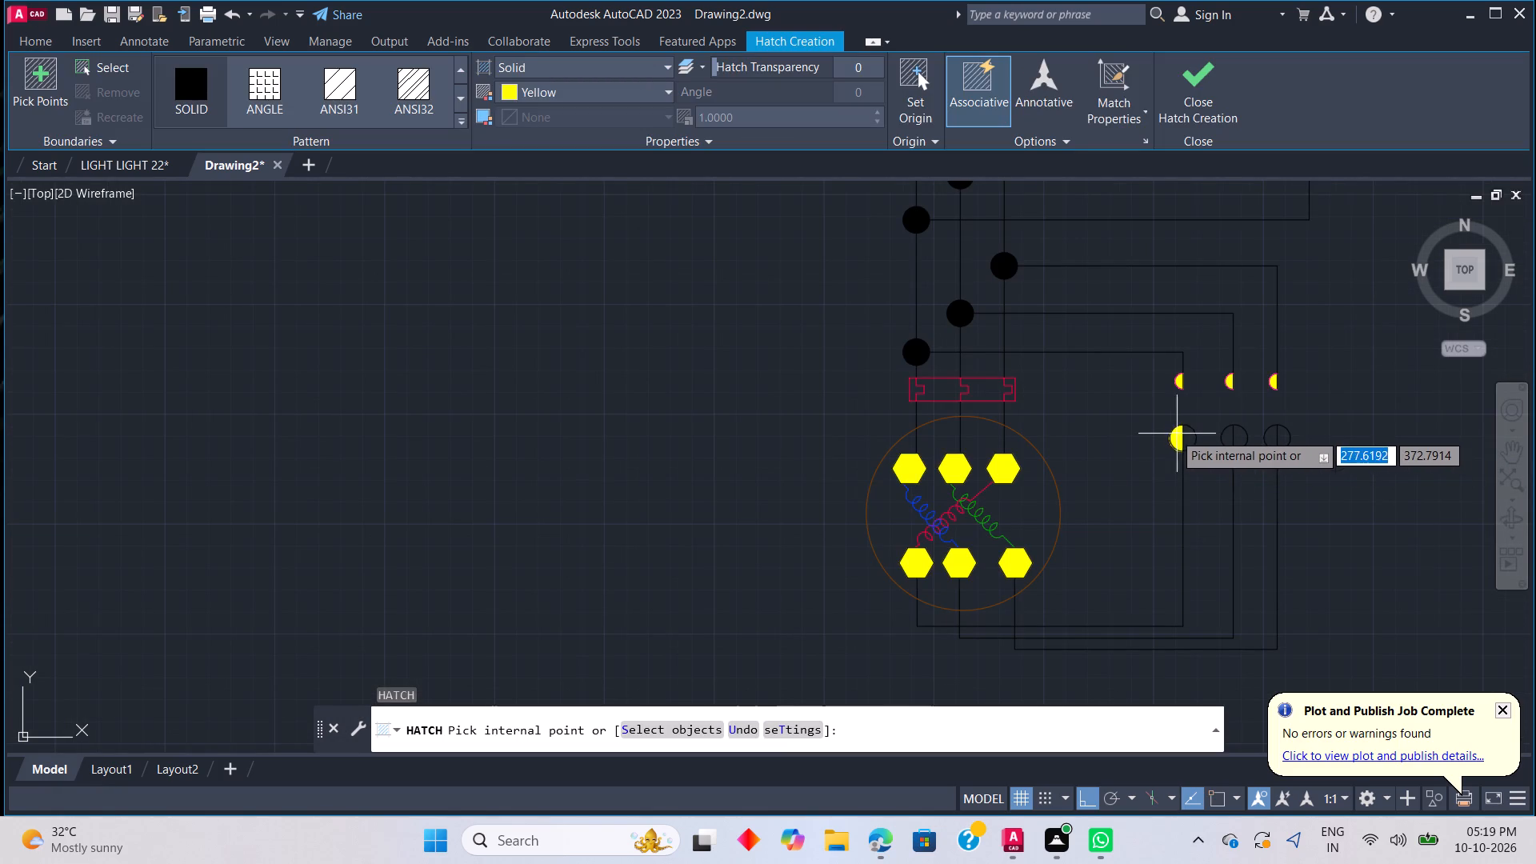
left_click(568, 86)
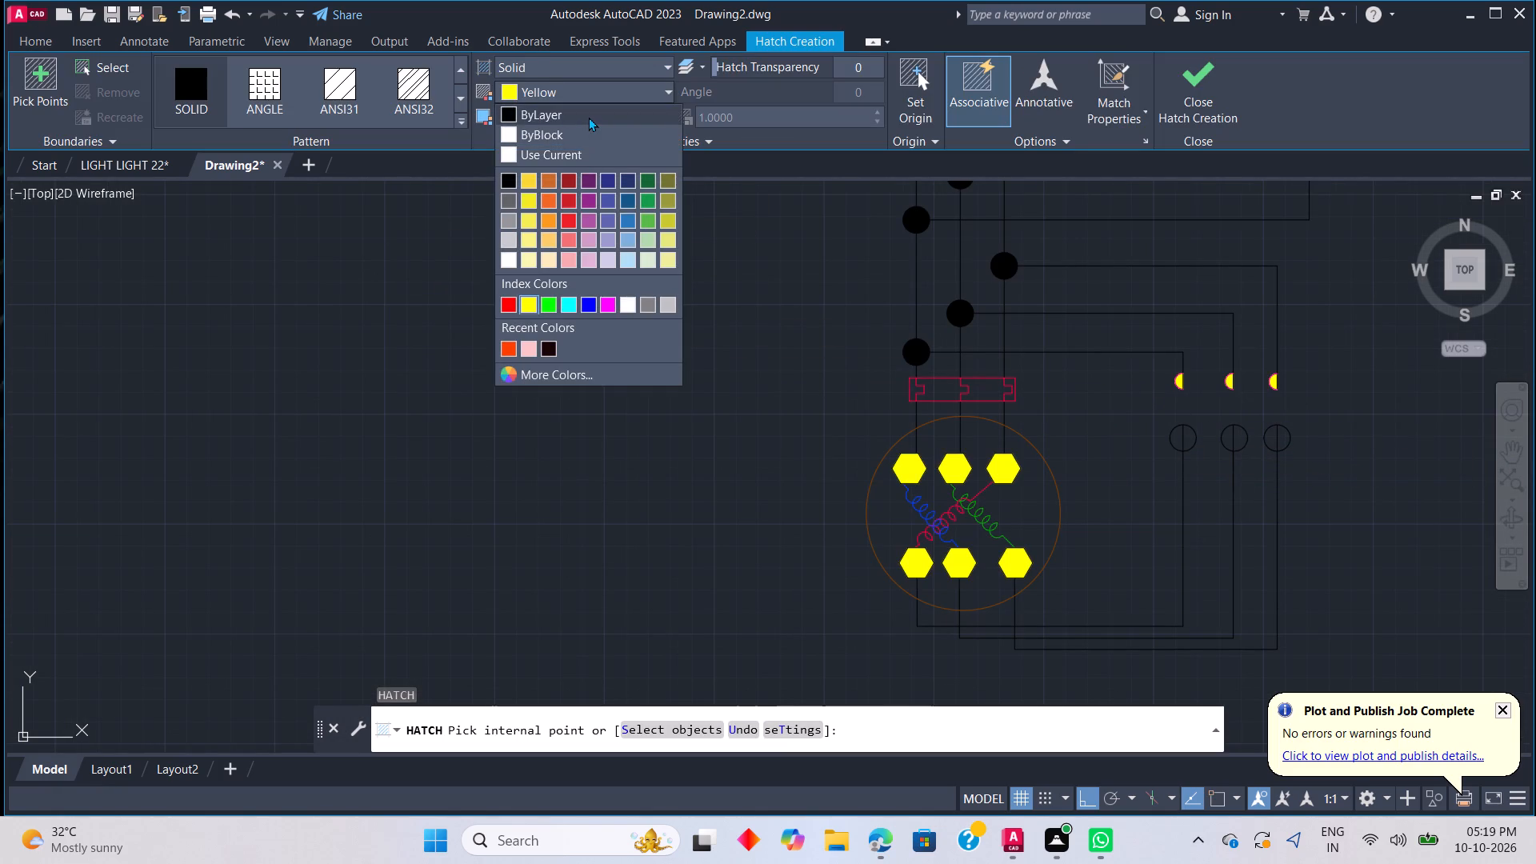
left_click(588, 117)
scroll(1158, 432, "up", 2)
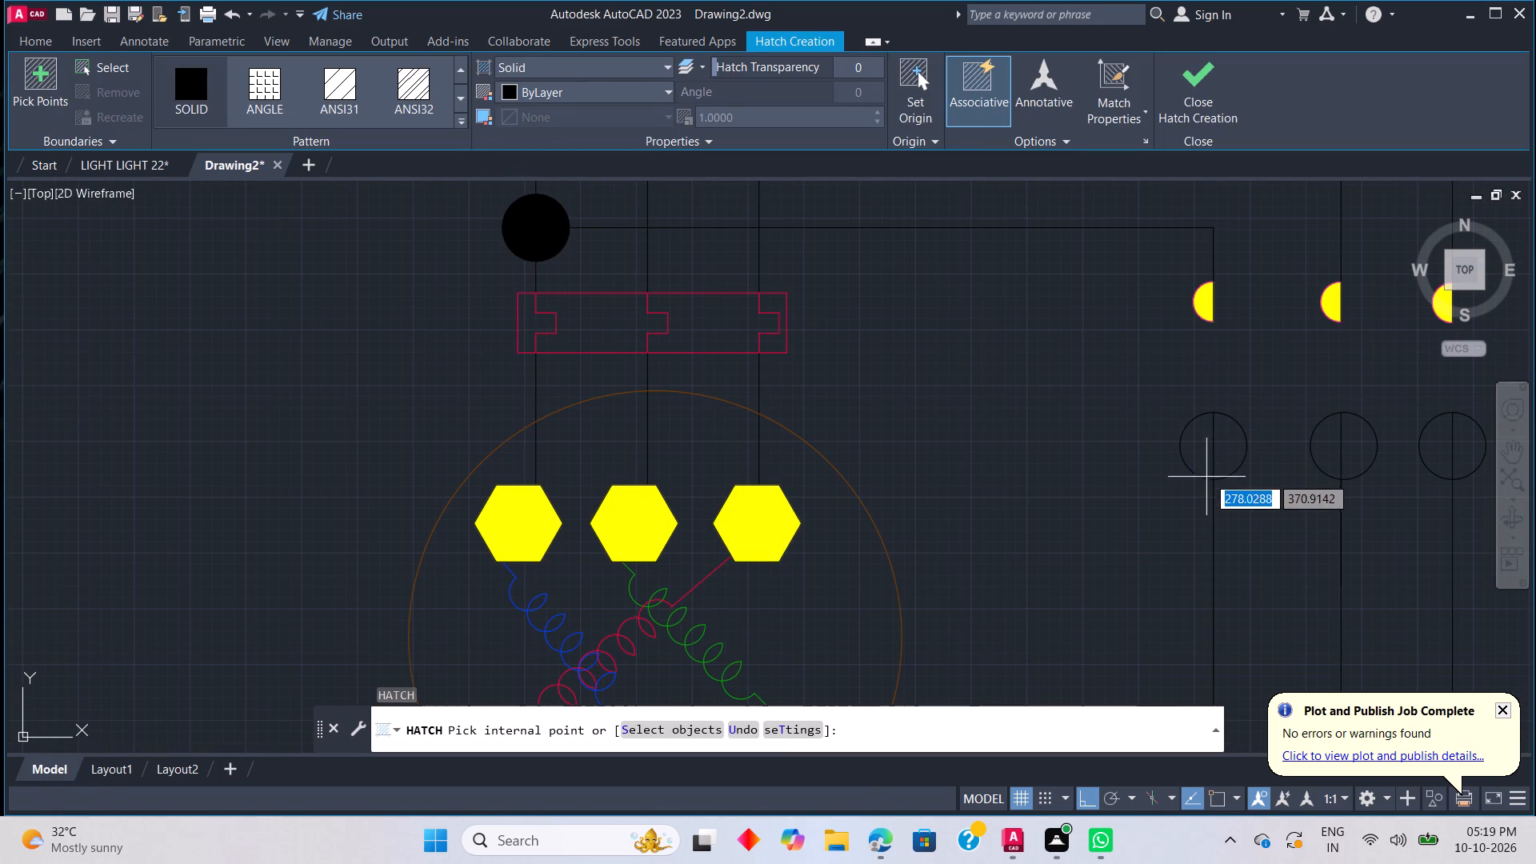
left_click(1206, 435)
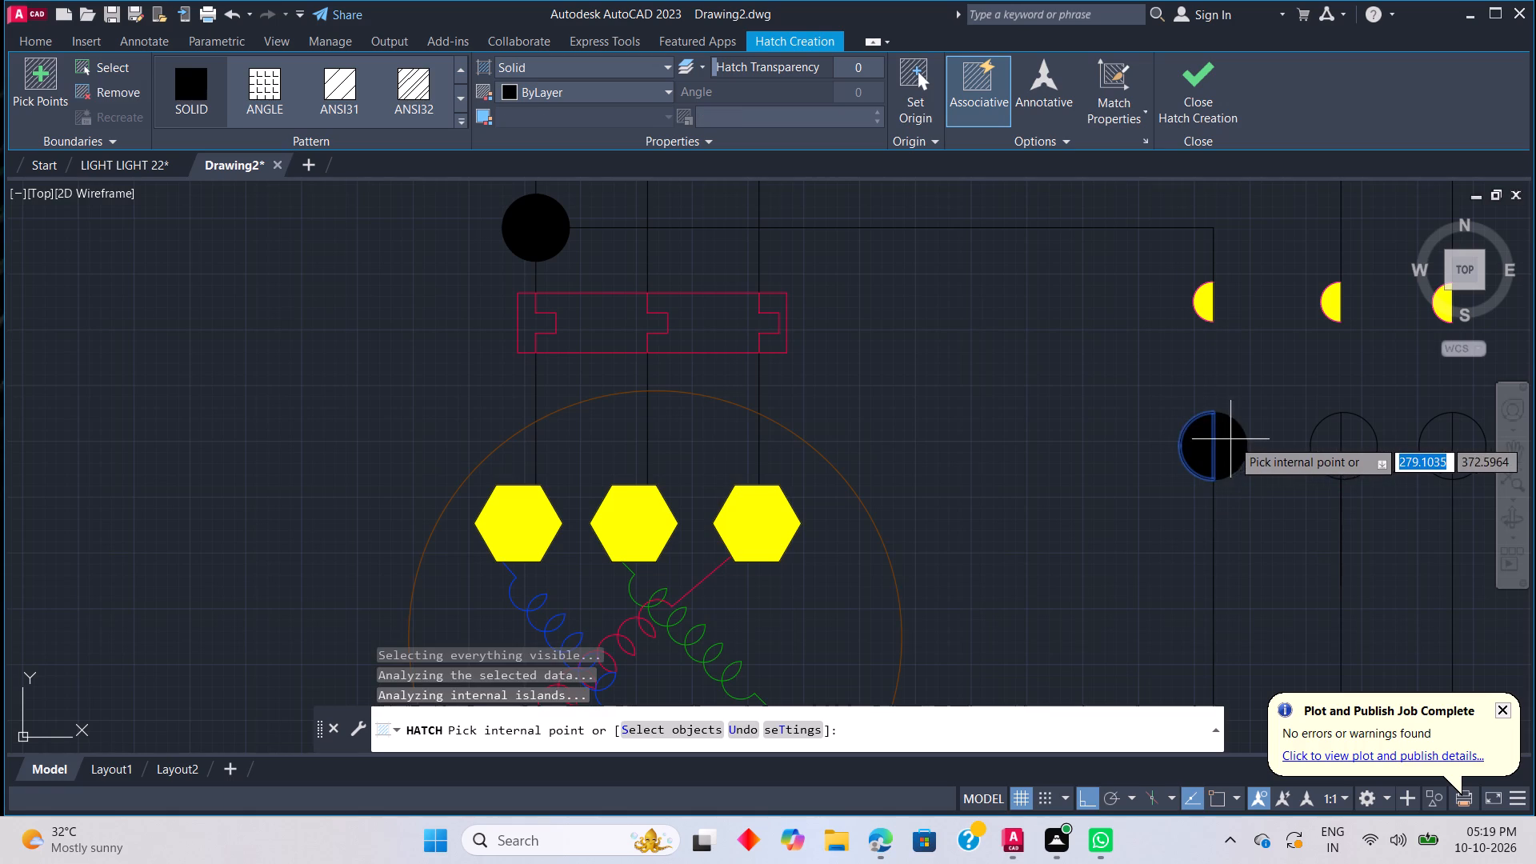
left_click(1232, 439)
left_click(1346, 454)
left_click(1335, 443)
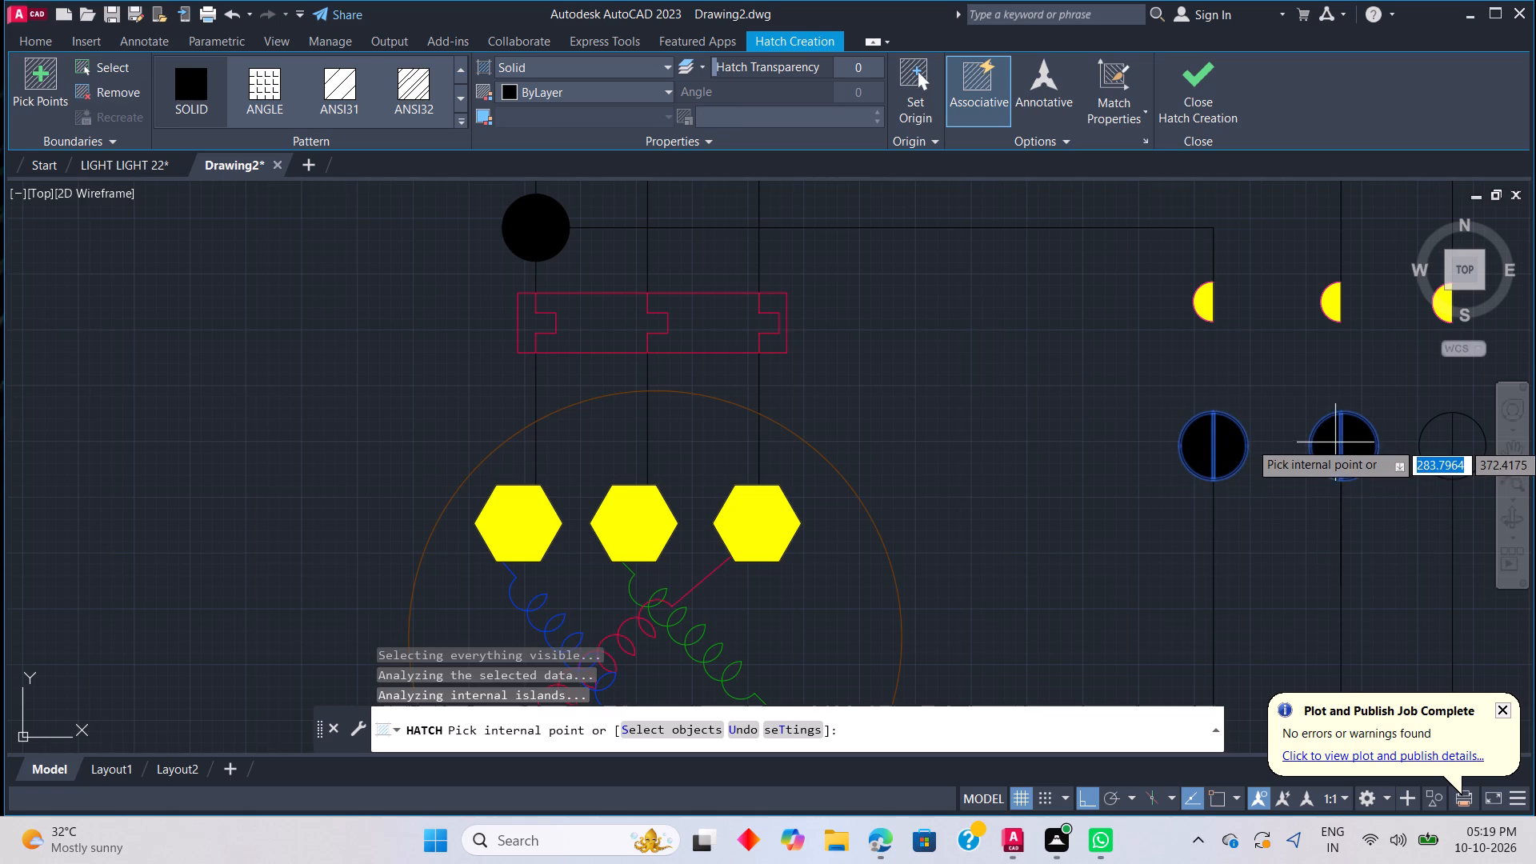
left_click(1436, 442)
left_click(1465, 442)
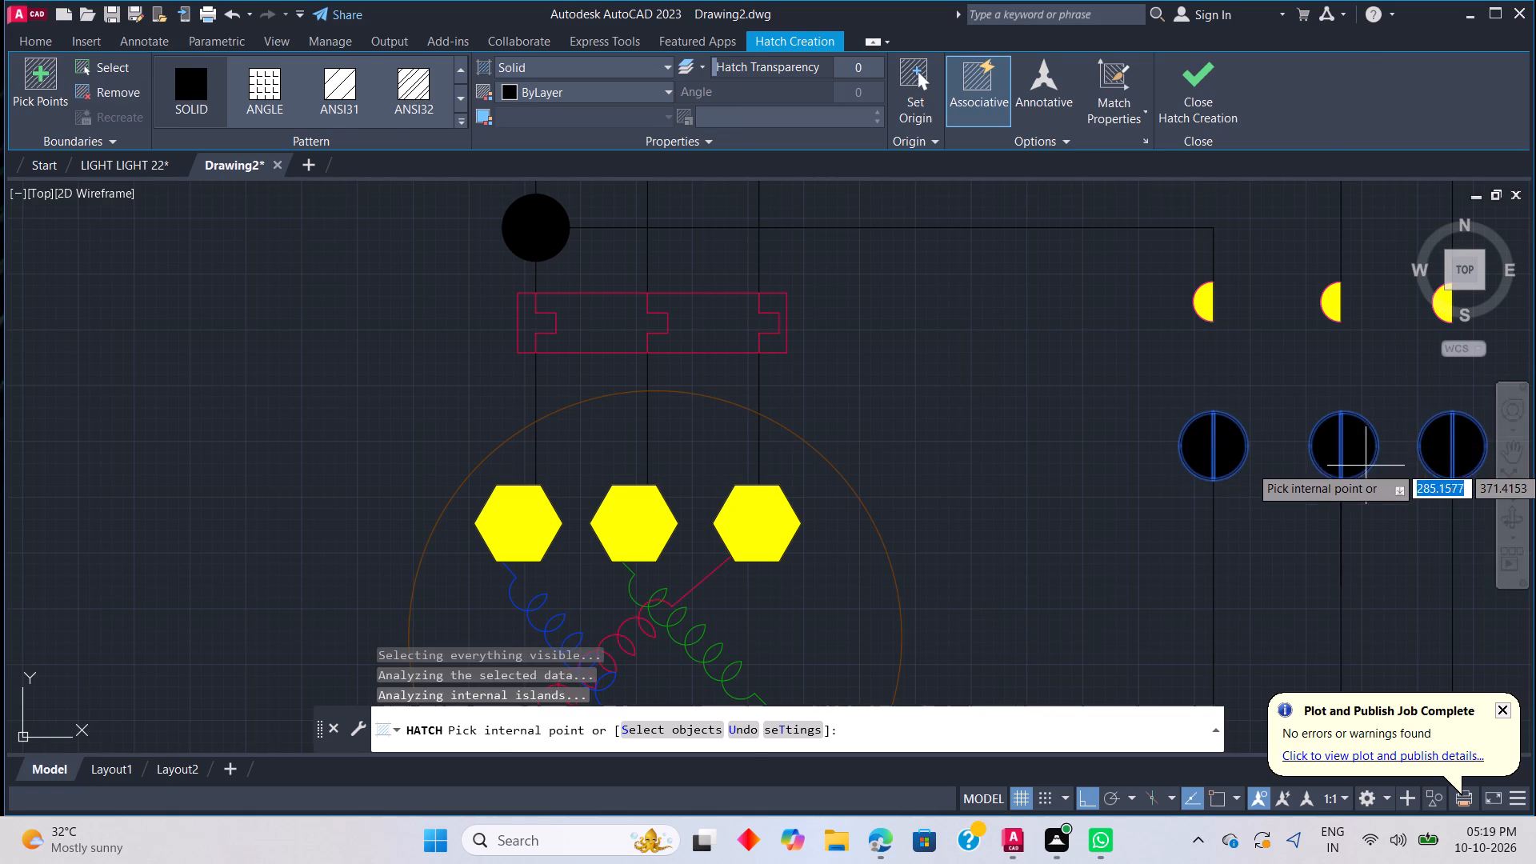
key("Escape")
scroll(1278, 482, "down", 3)
scroll(1355, 499, "down", 1)
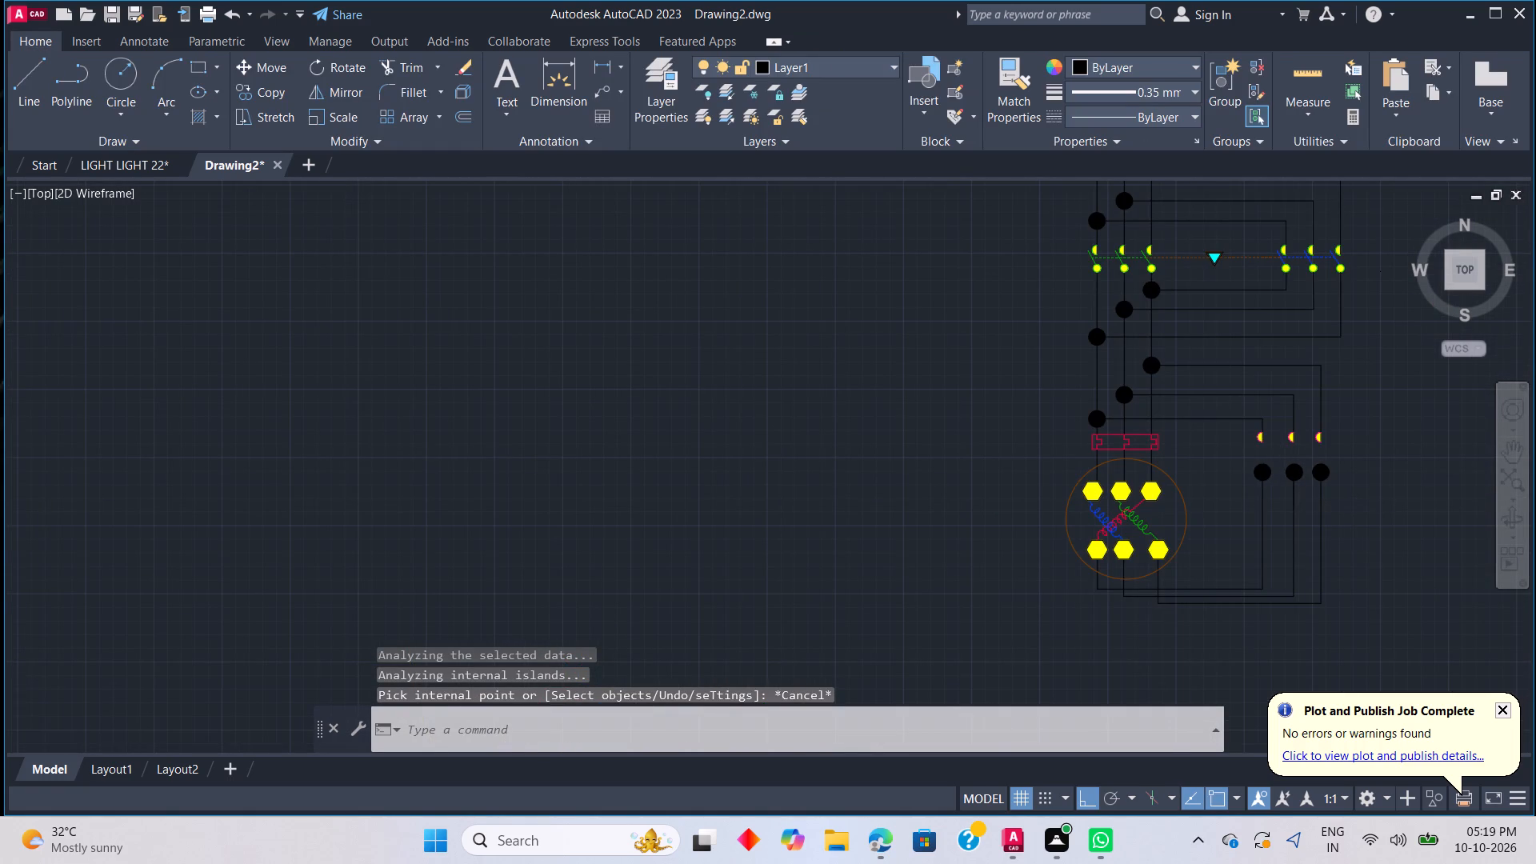
scroll(1361, 496, "up", 1)
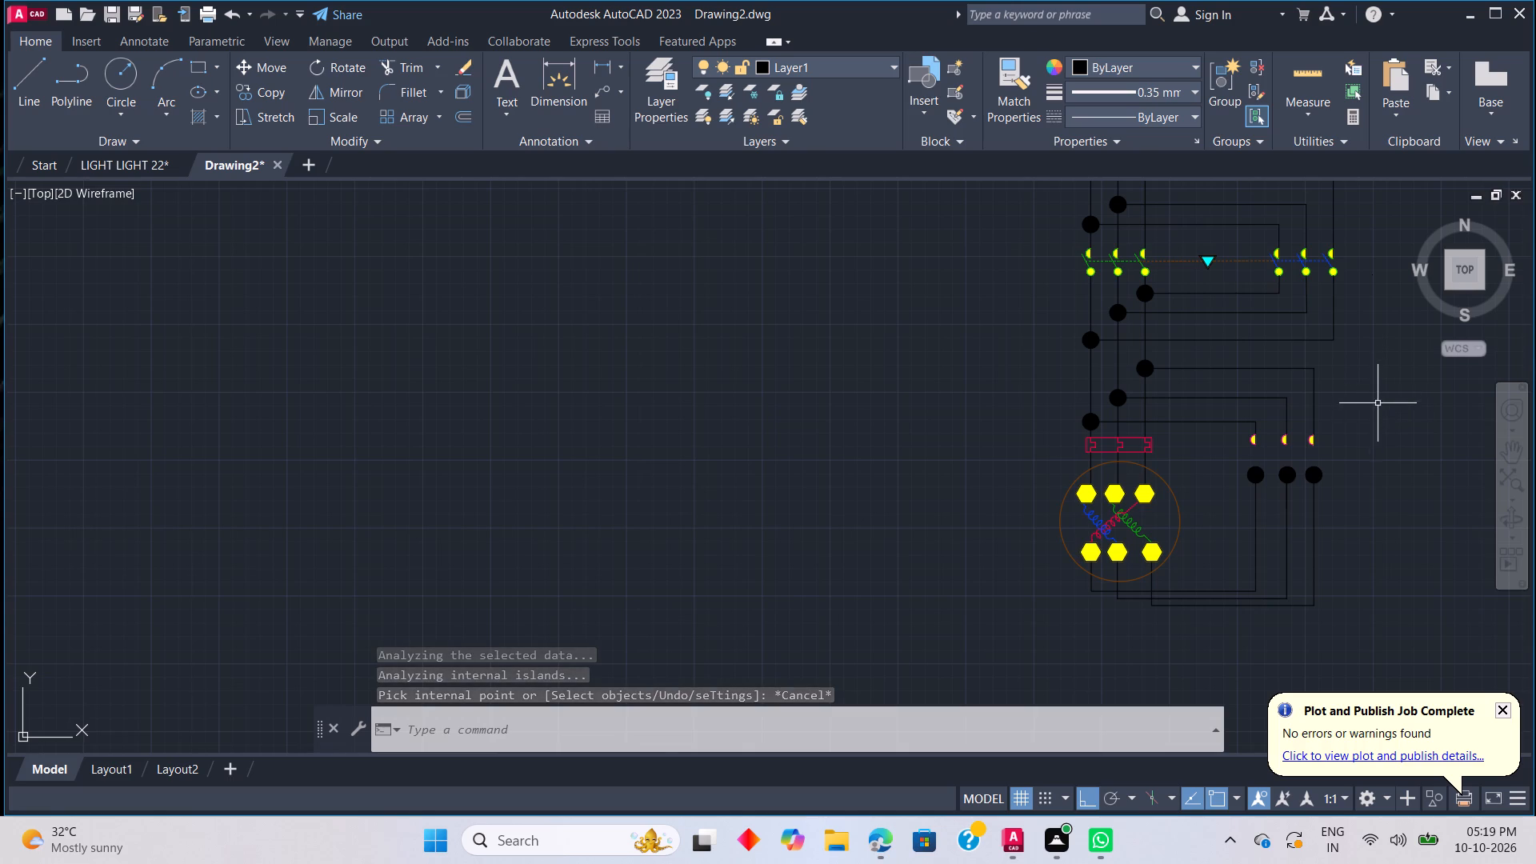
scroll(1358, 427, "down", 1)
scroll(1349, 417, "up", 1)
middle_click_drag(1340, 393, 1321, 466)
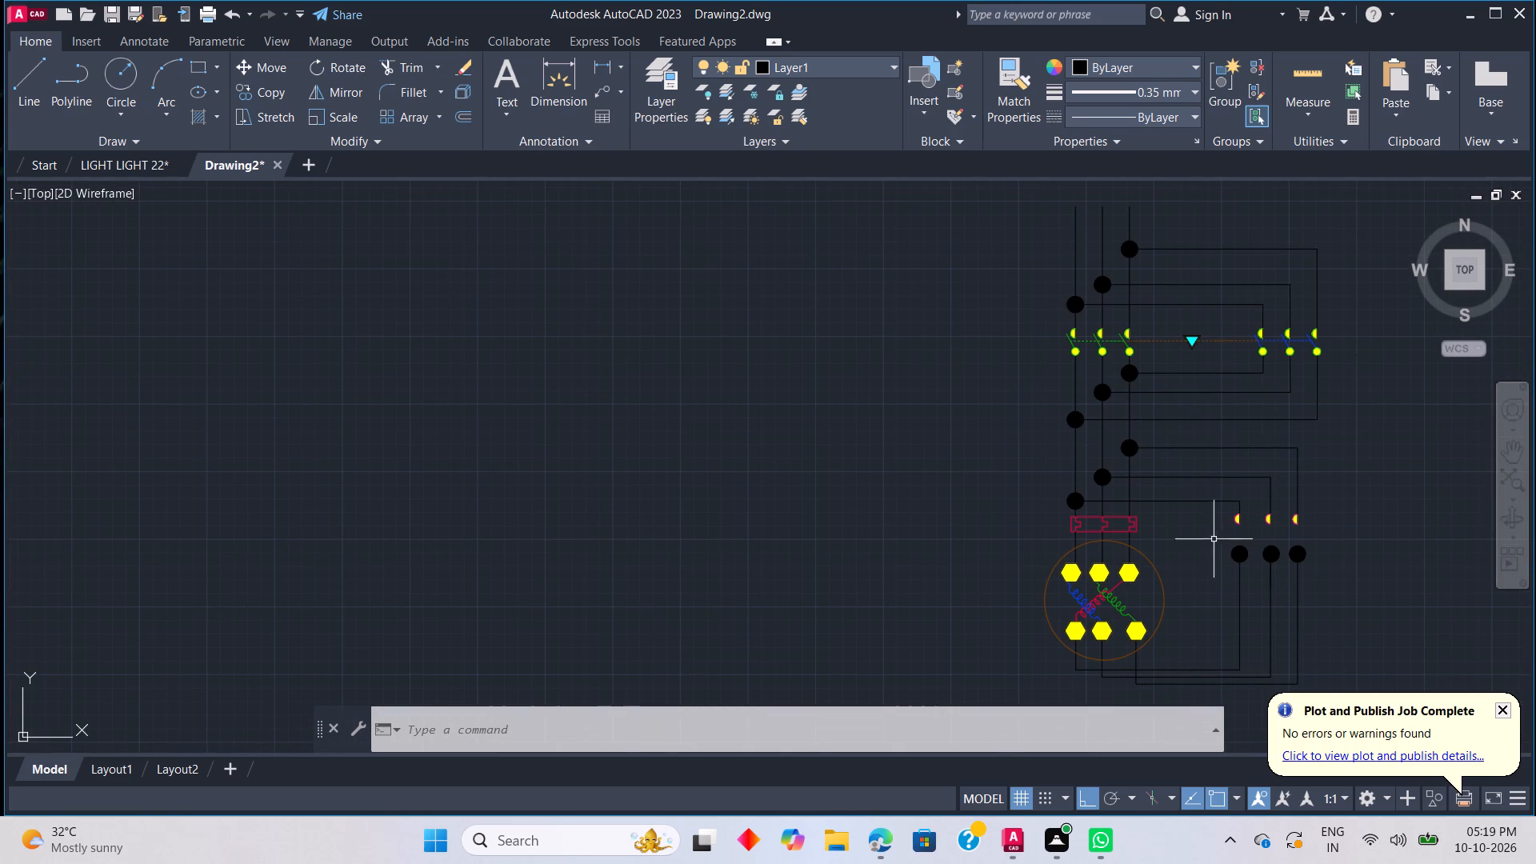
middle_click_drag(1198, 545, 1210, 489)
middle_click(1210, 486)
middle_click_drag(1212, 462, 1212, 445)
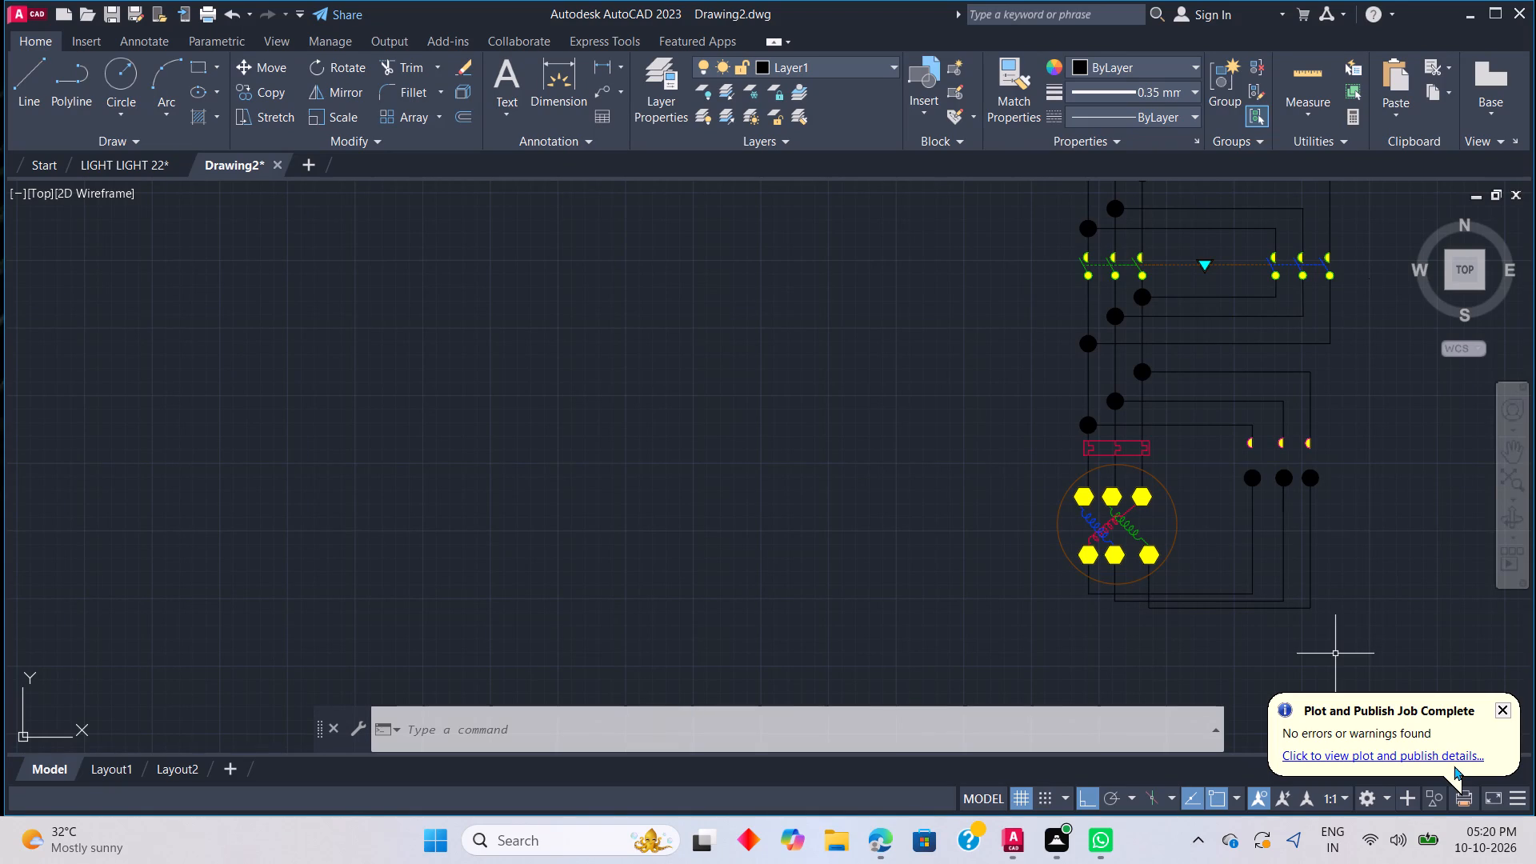
Copy the first upper hexagon outline of the circled coil symbol twice into the empty space beside it, the farther copy about 20.7 units away.
scroll(1063, 517, "up", 2)
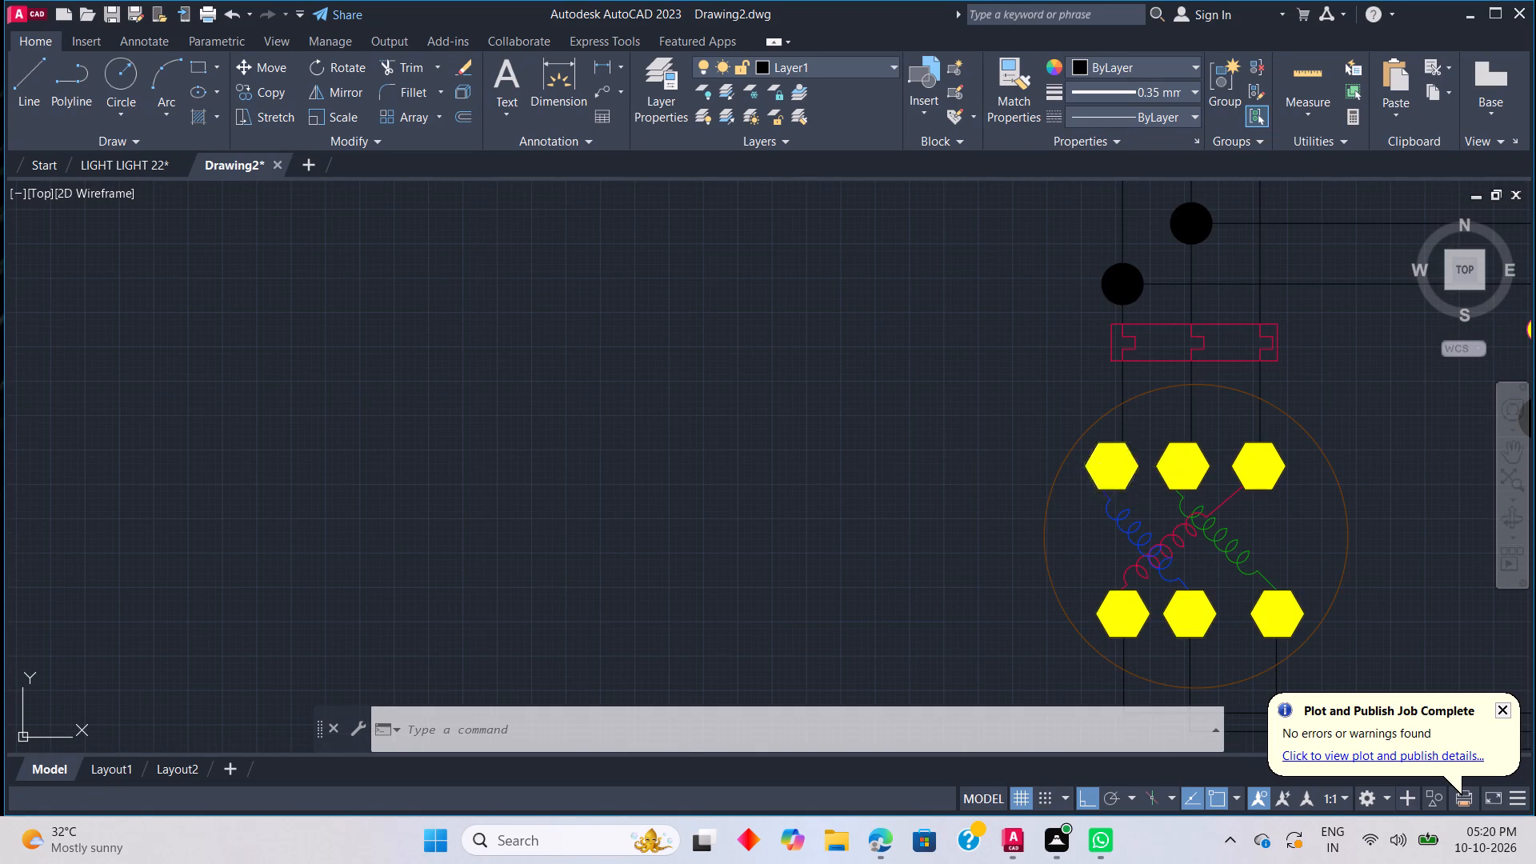
left_click(1138, 463)
right_click(1174, 526)
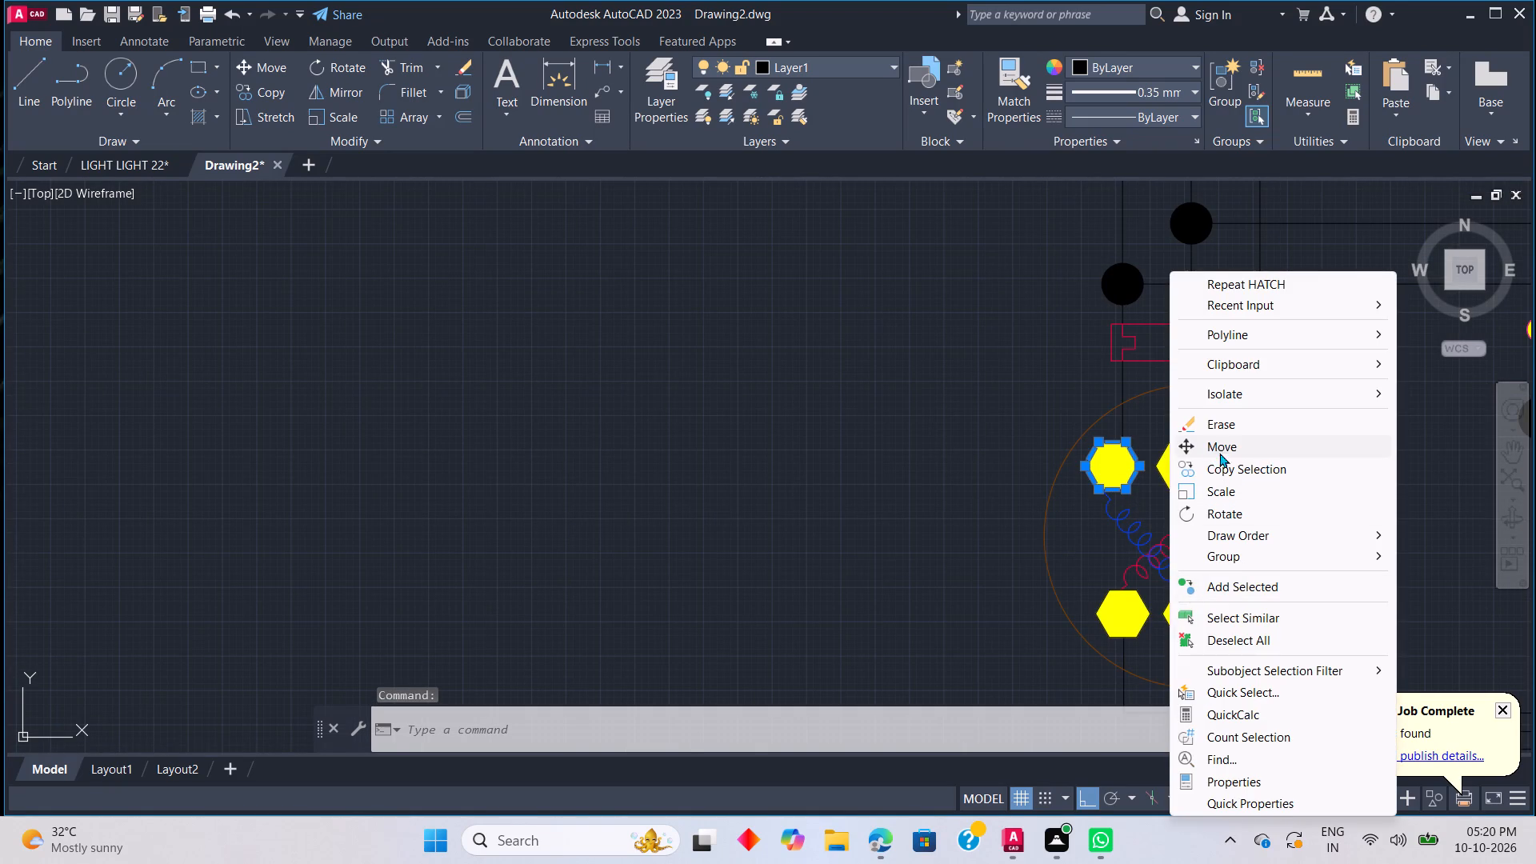
left_click(1233, 470)
left_click(1086, 467)
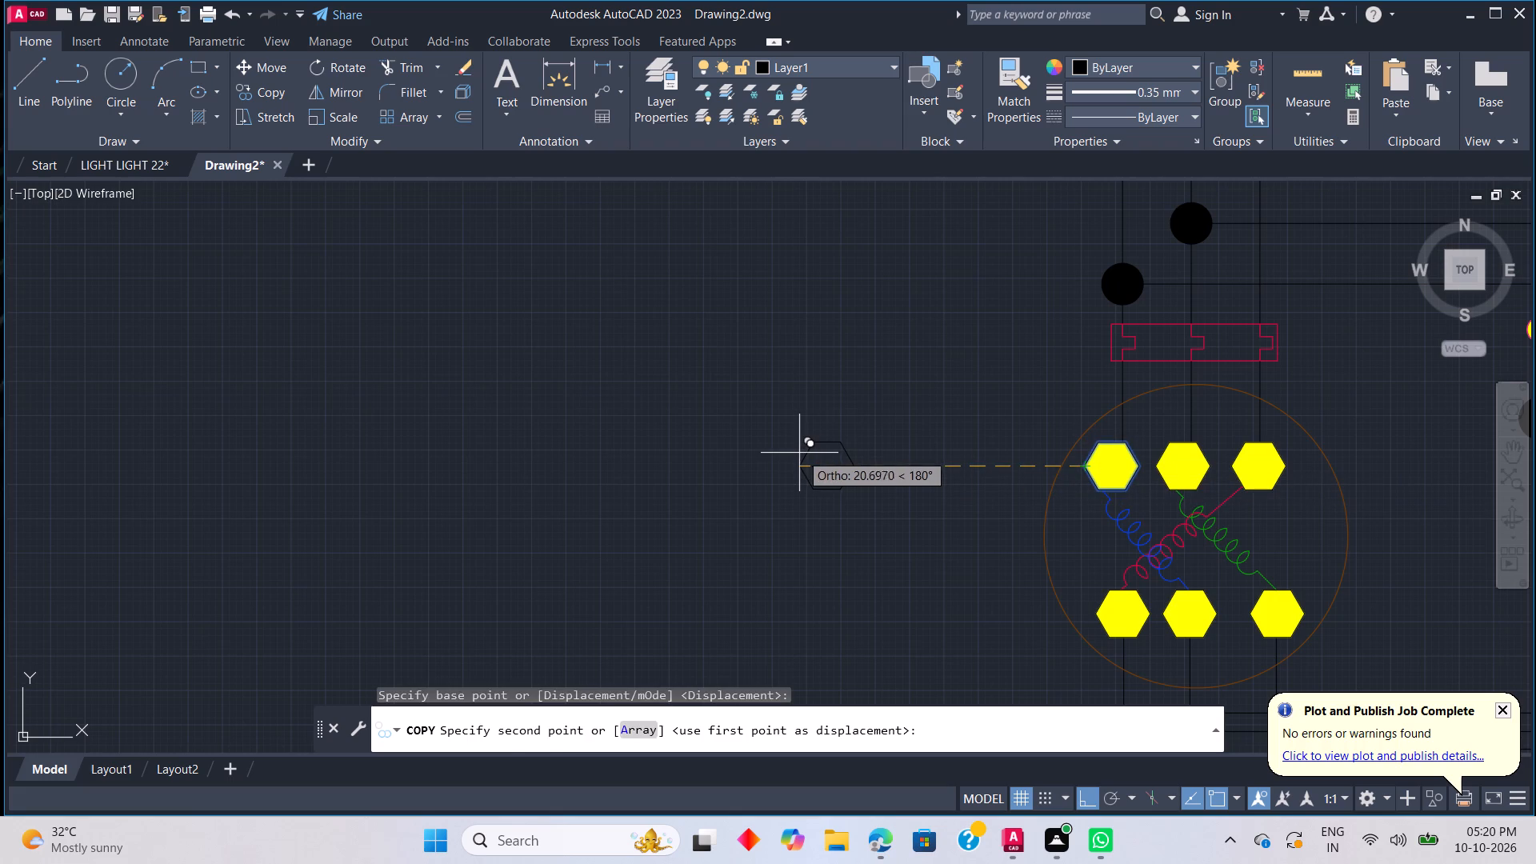
left_click(798, 453)
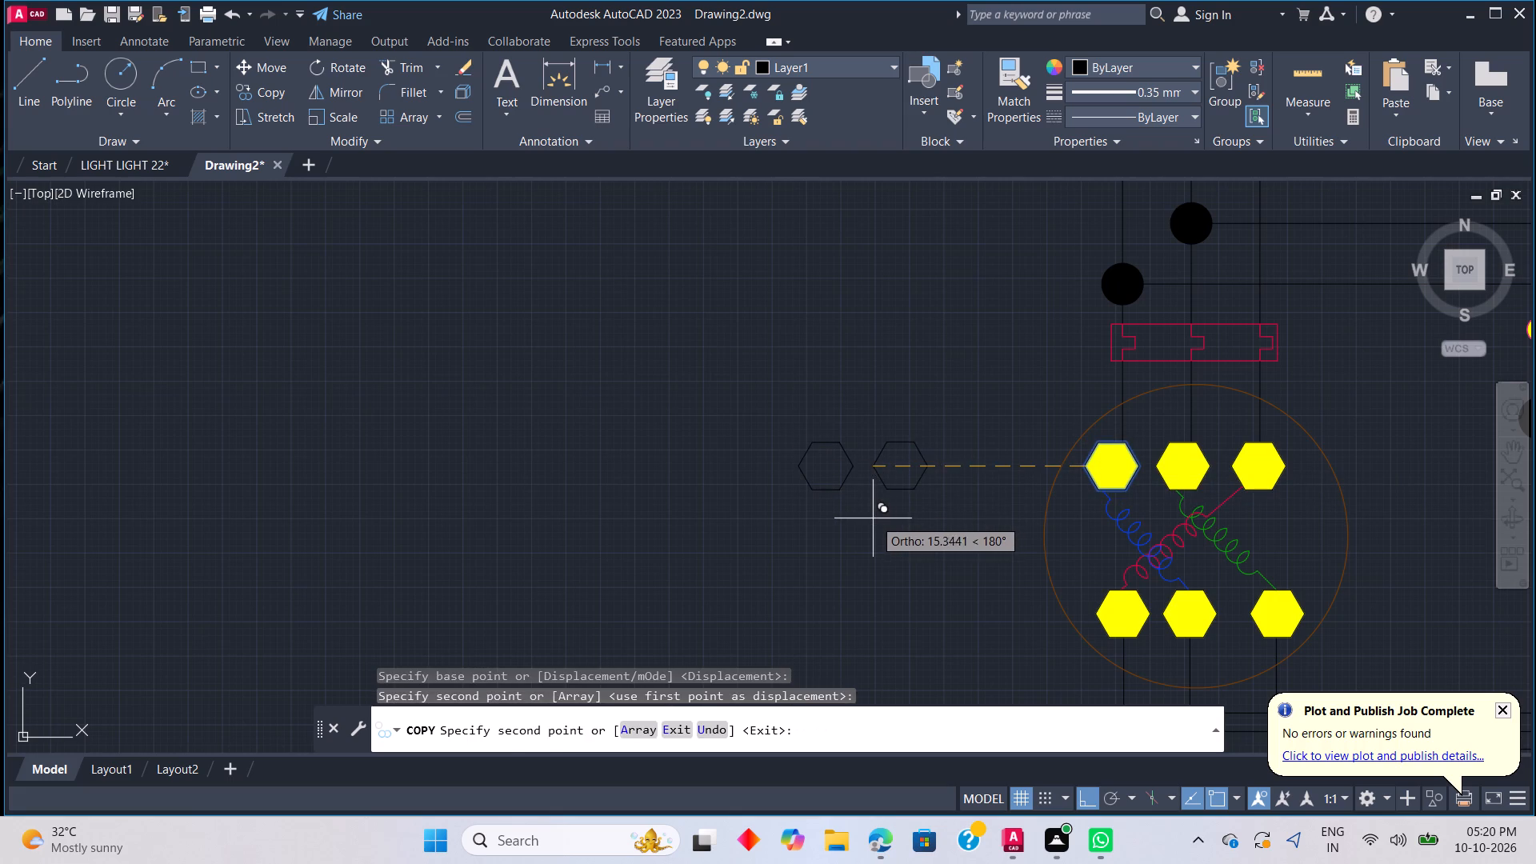
left_click(900, 472)
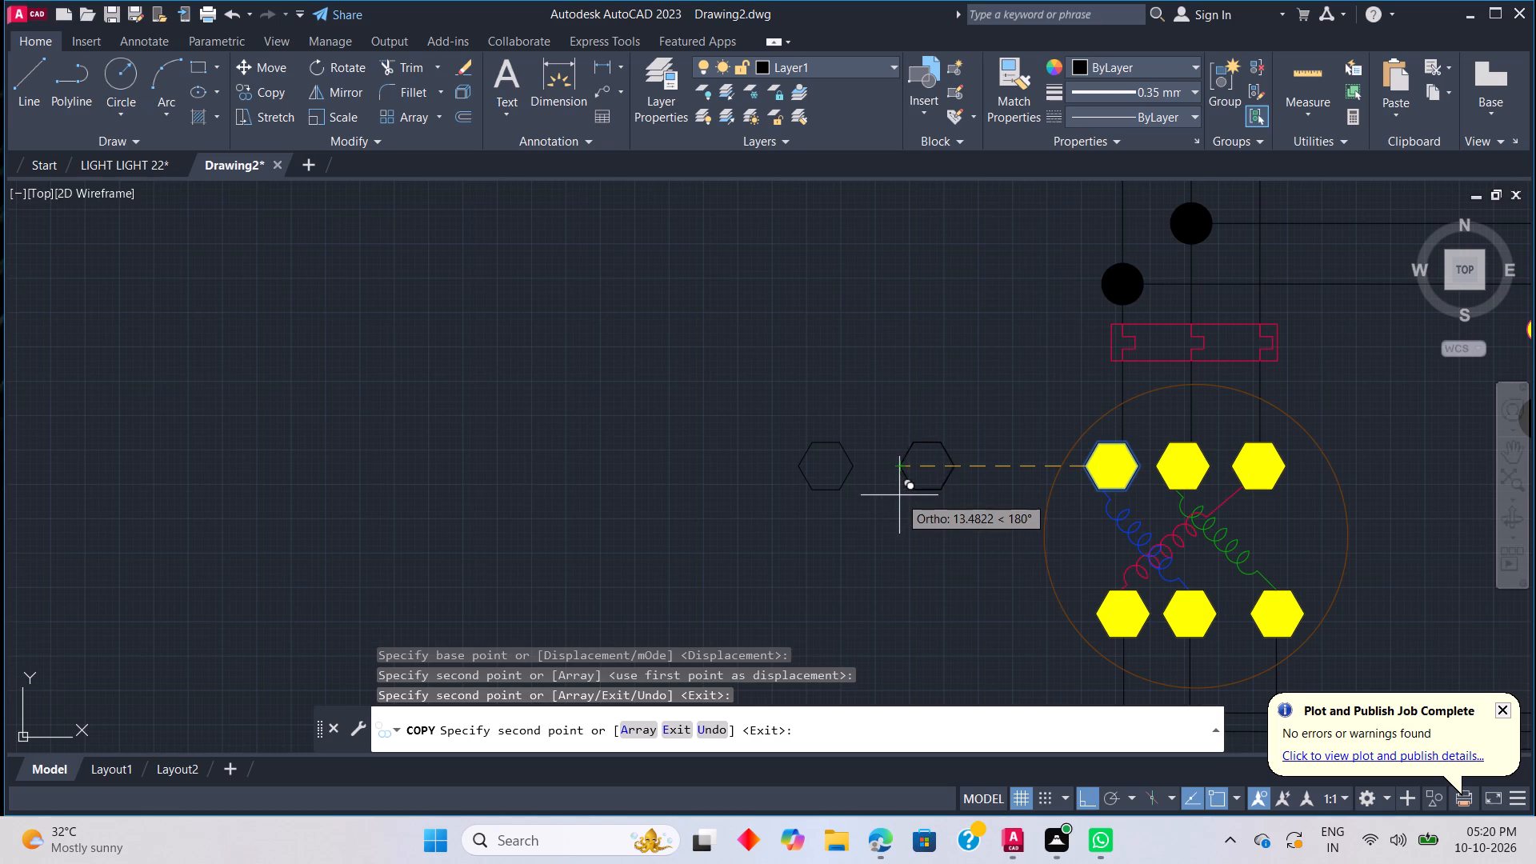
key("ctrl+z")
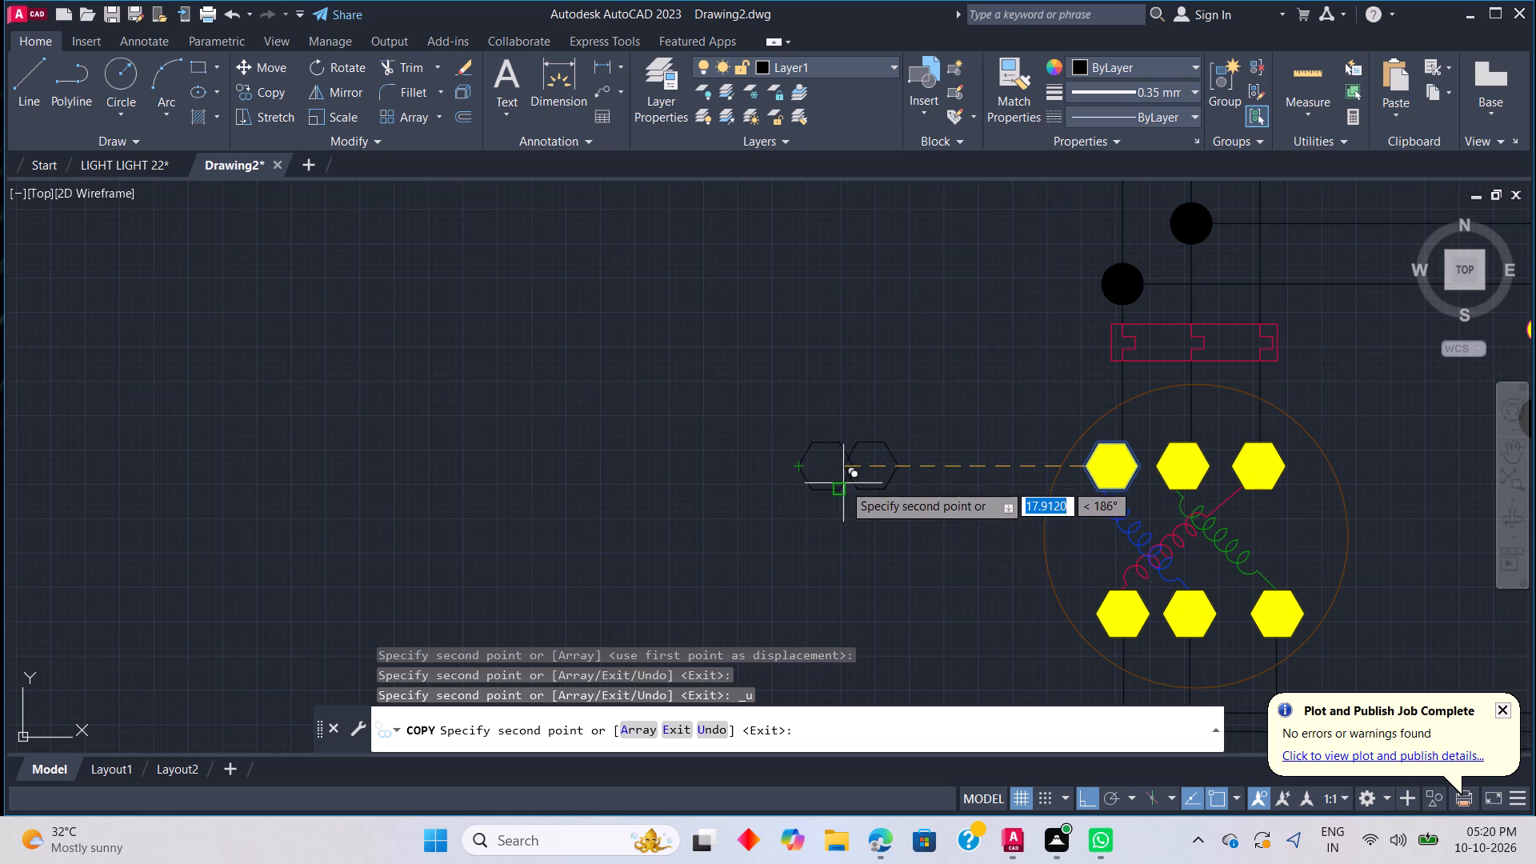
left_click(883, 470)
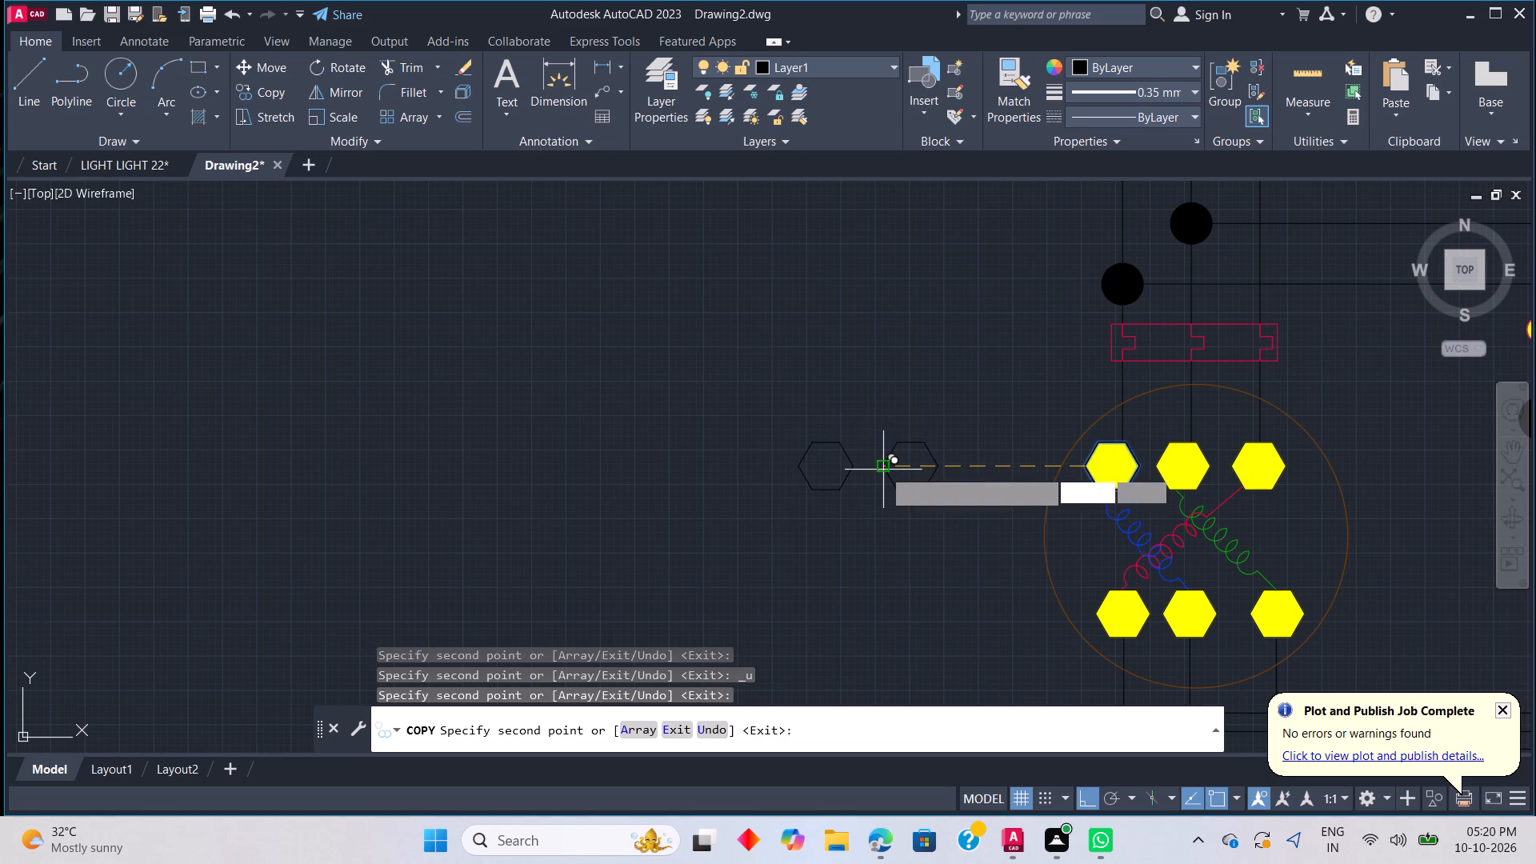
key("Escape")
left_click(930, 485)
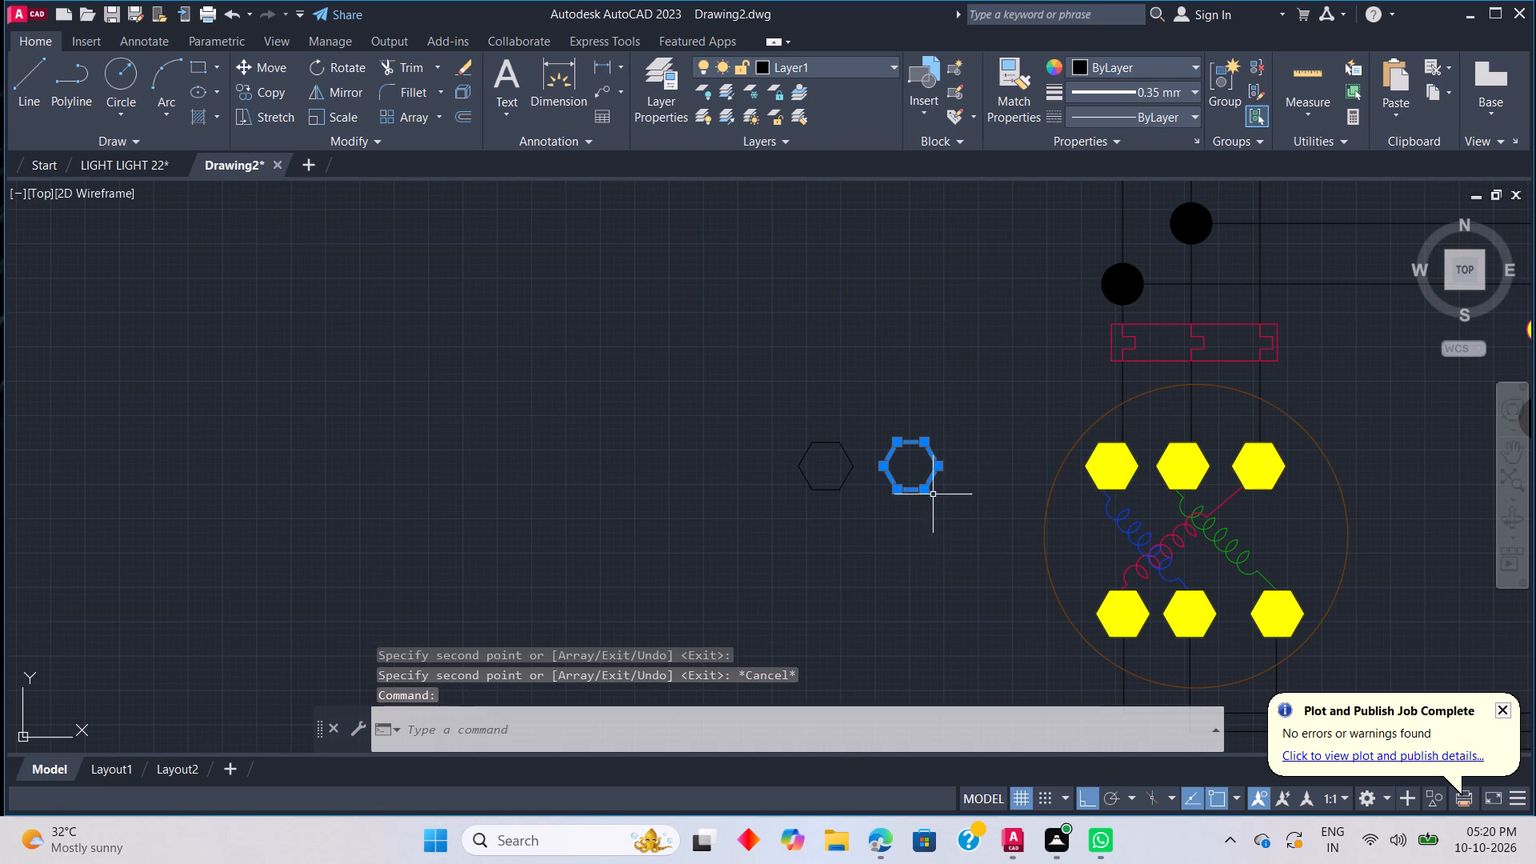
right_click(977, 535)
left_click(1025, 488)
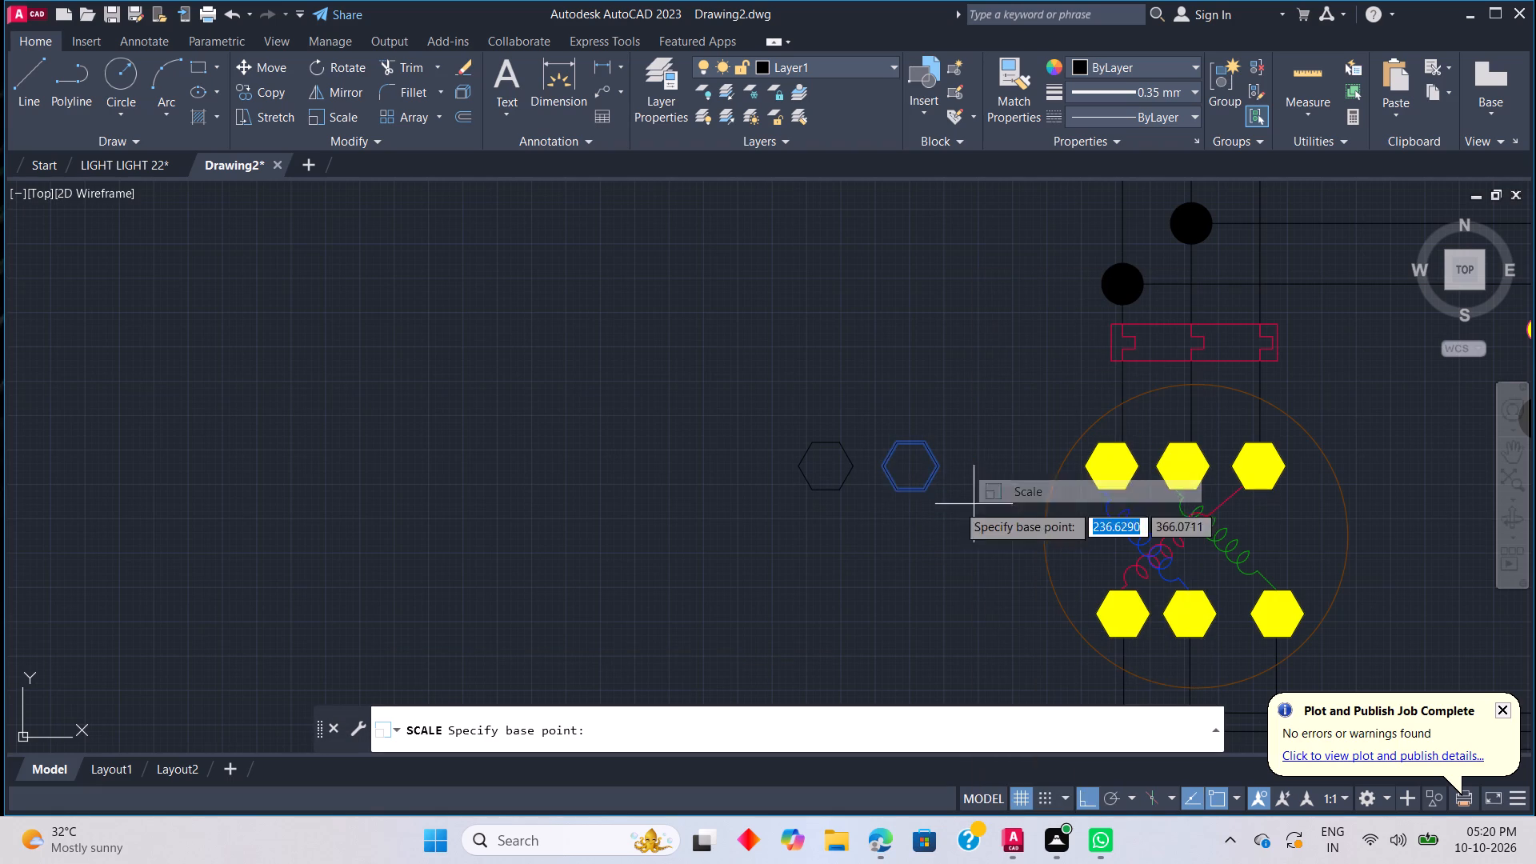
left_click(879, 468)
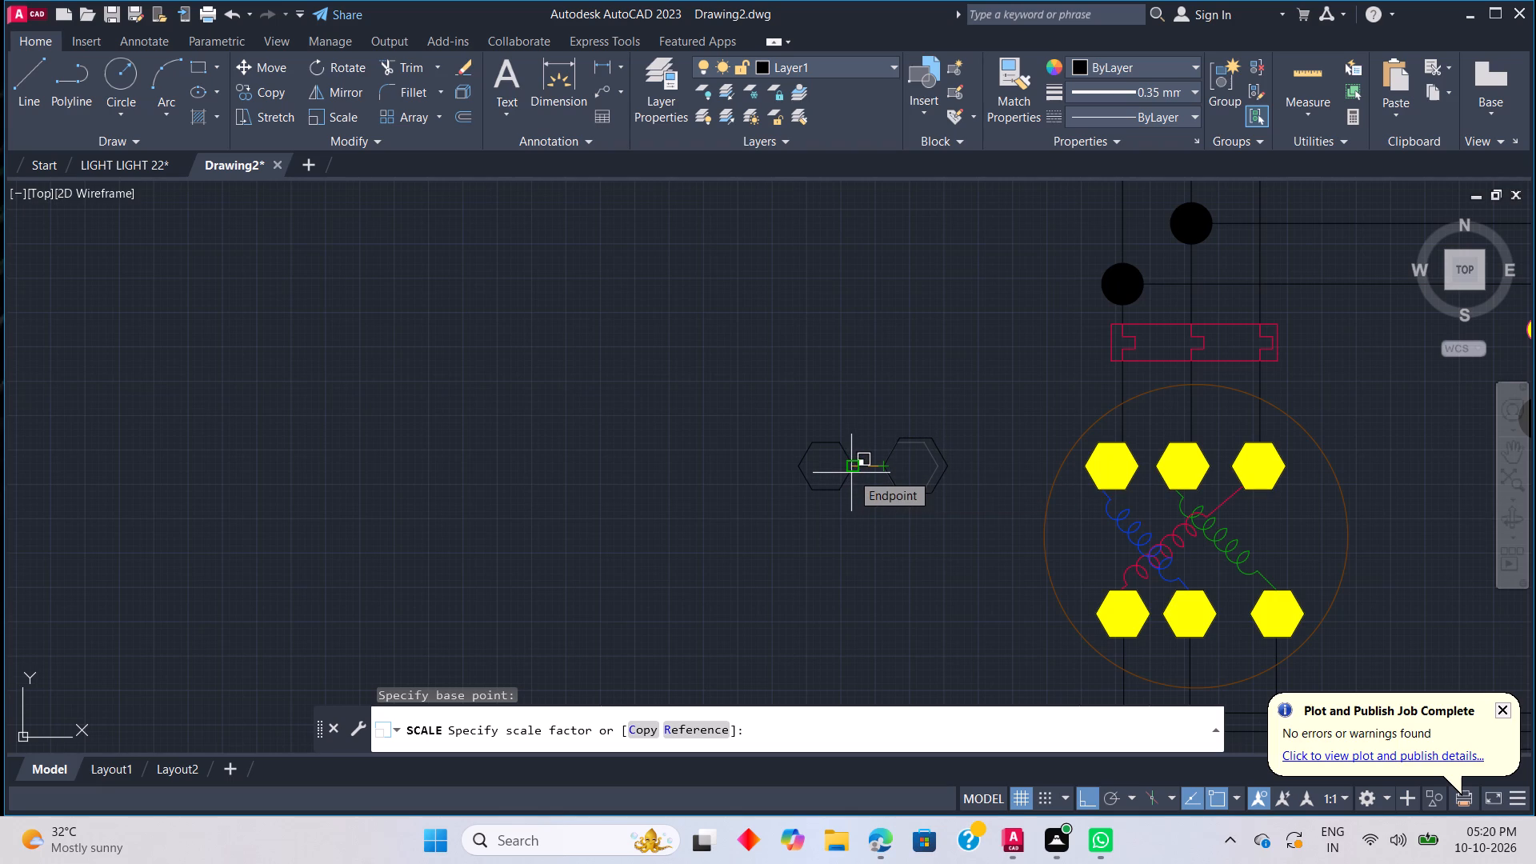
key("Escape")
Scale the farther copied hexagon down by a factor of about 0.35 from its left vertex.
left_click(846, 471)
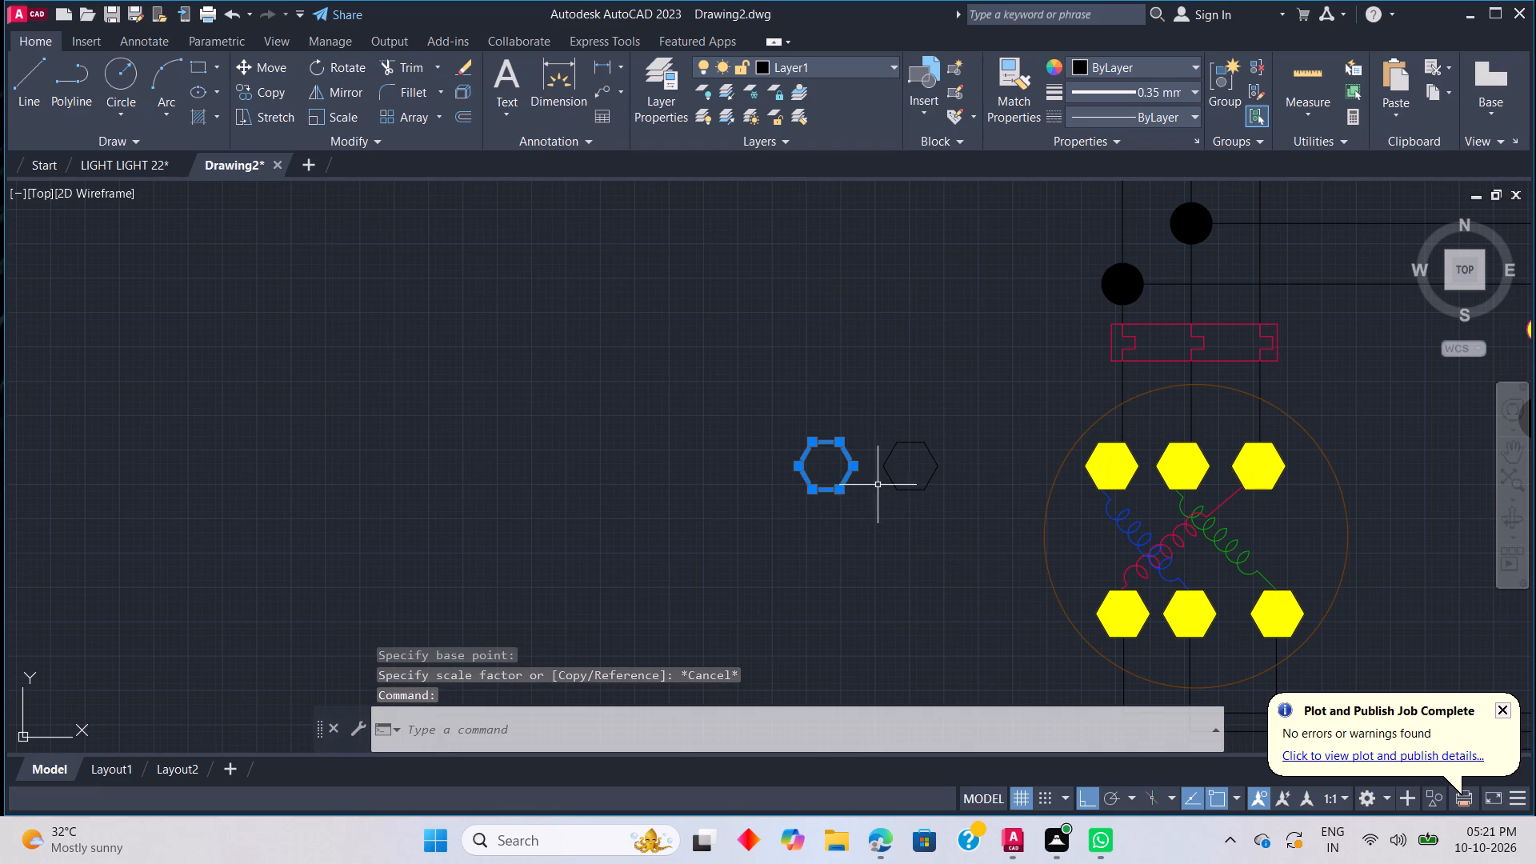
right_click(879, 482)
left_click(937, 480)
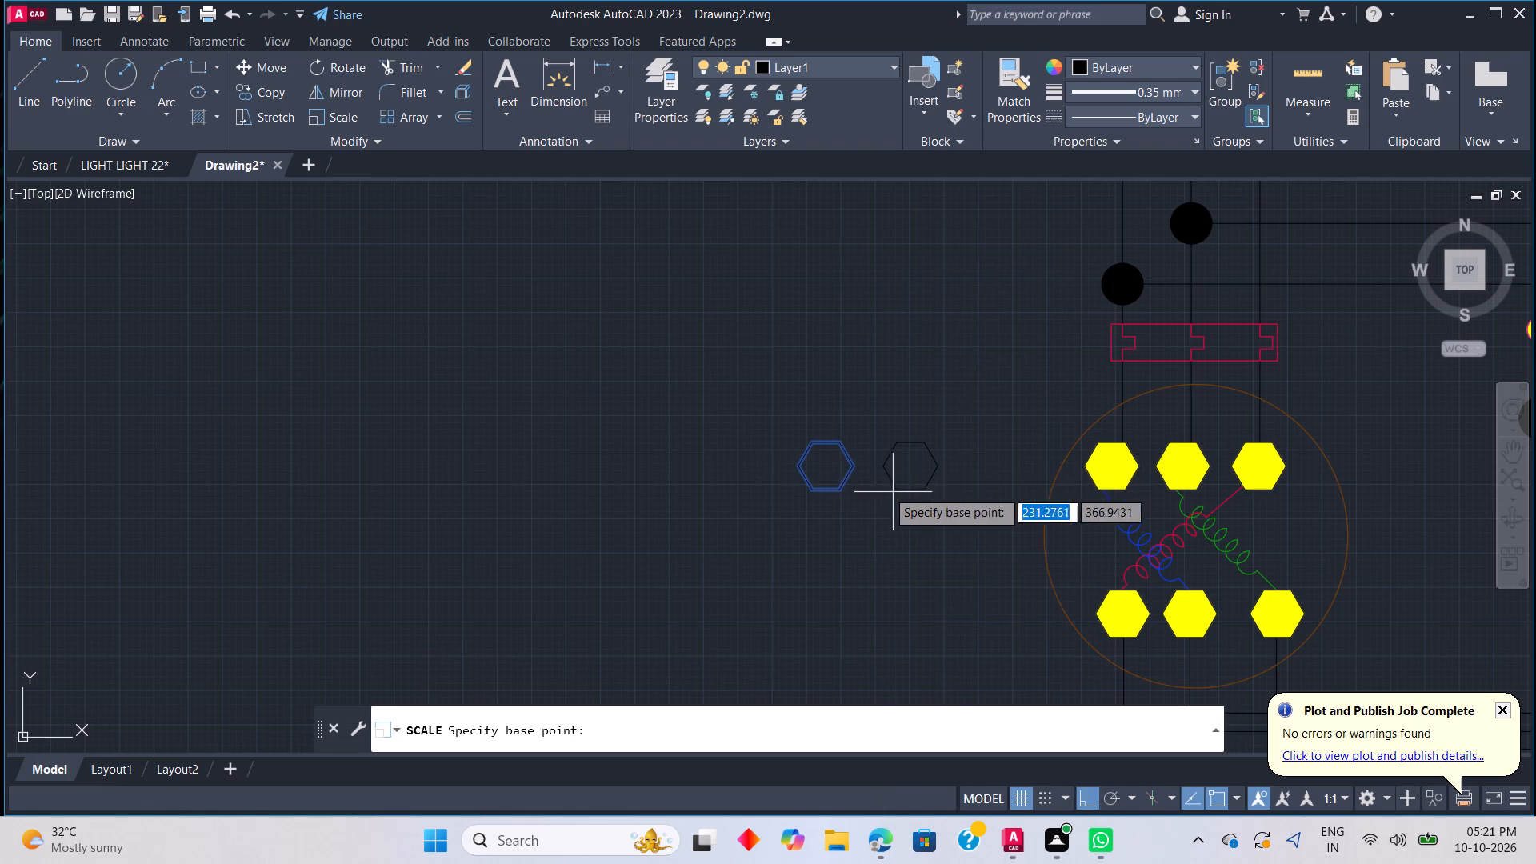
left_click(799, 470)
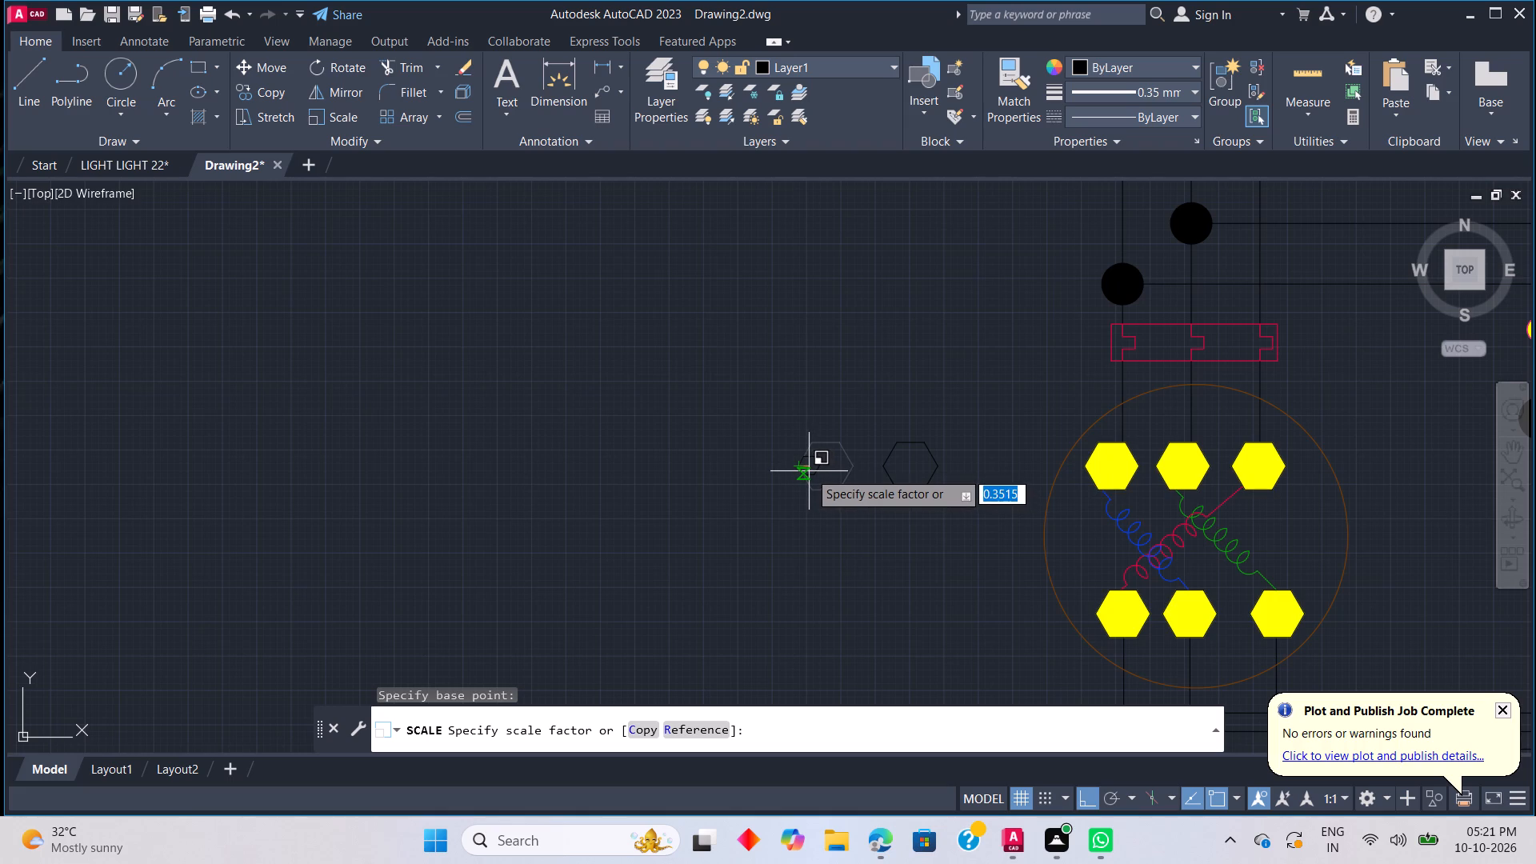
left_click(809, 471)
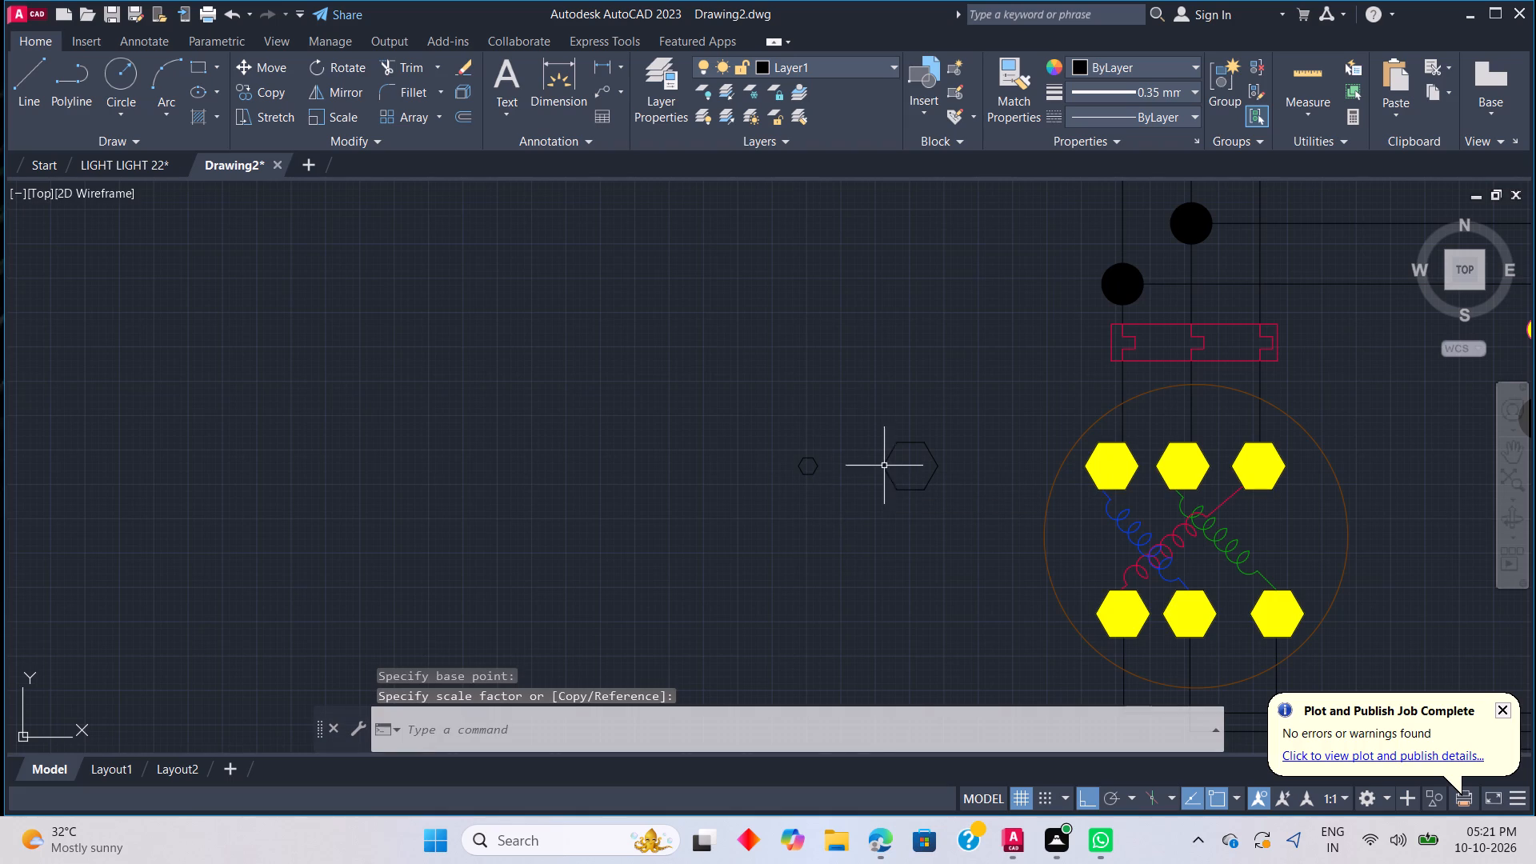
Scale the other copied hexagon down to roughly half its size from its left vertex, slightly larger than the first.
left_click(884, 466)
right_click(907, 481)
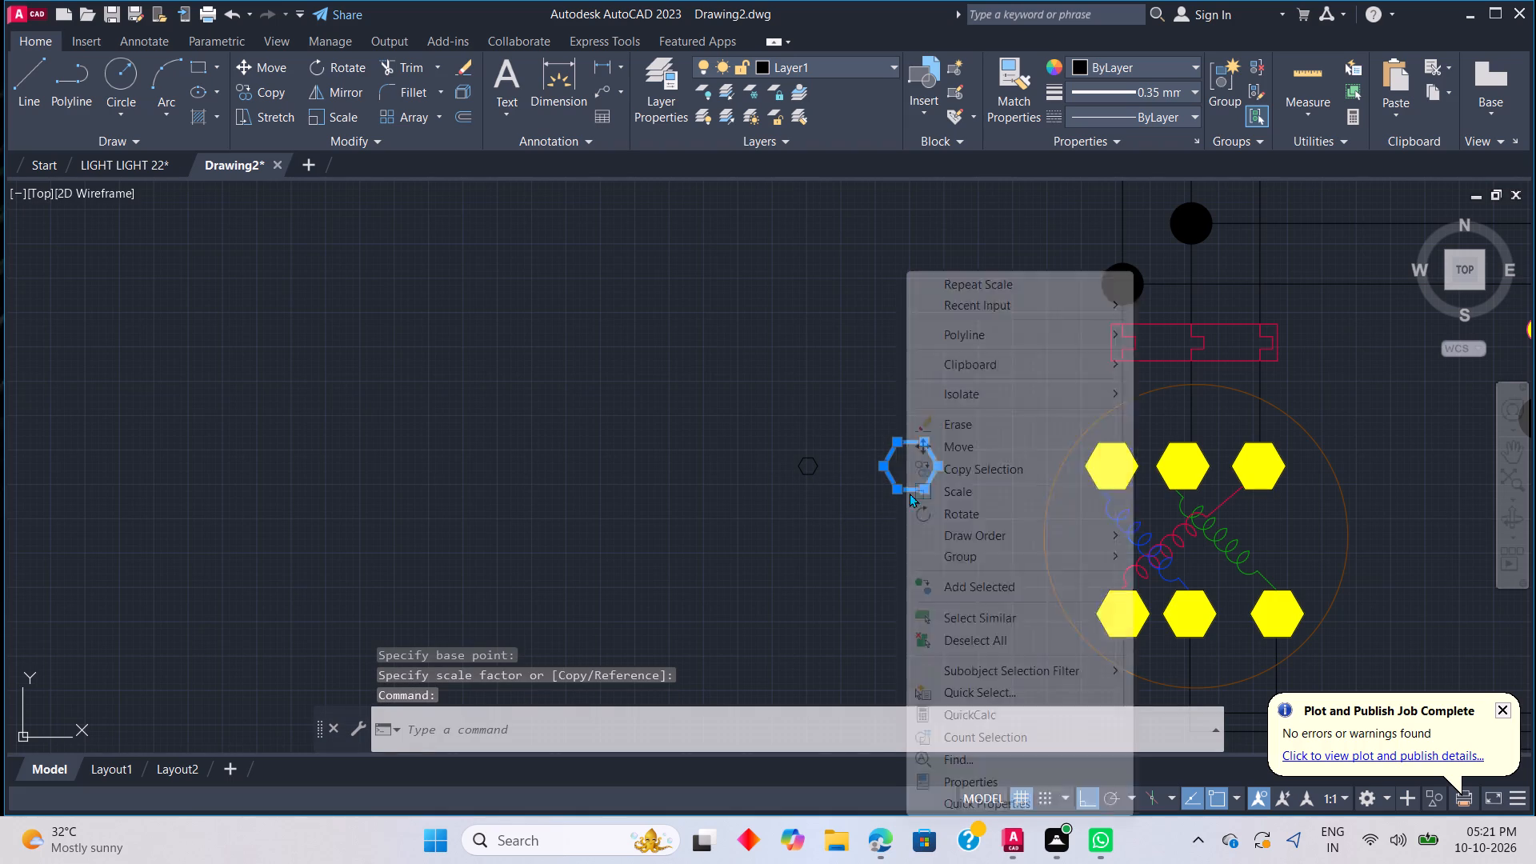
left_click(968, 487)
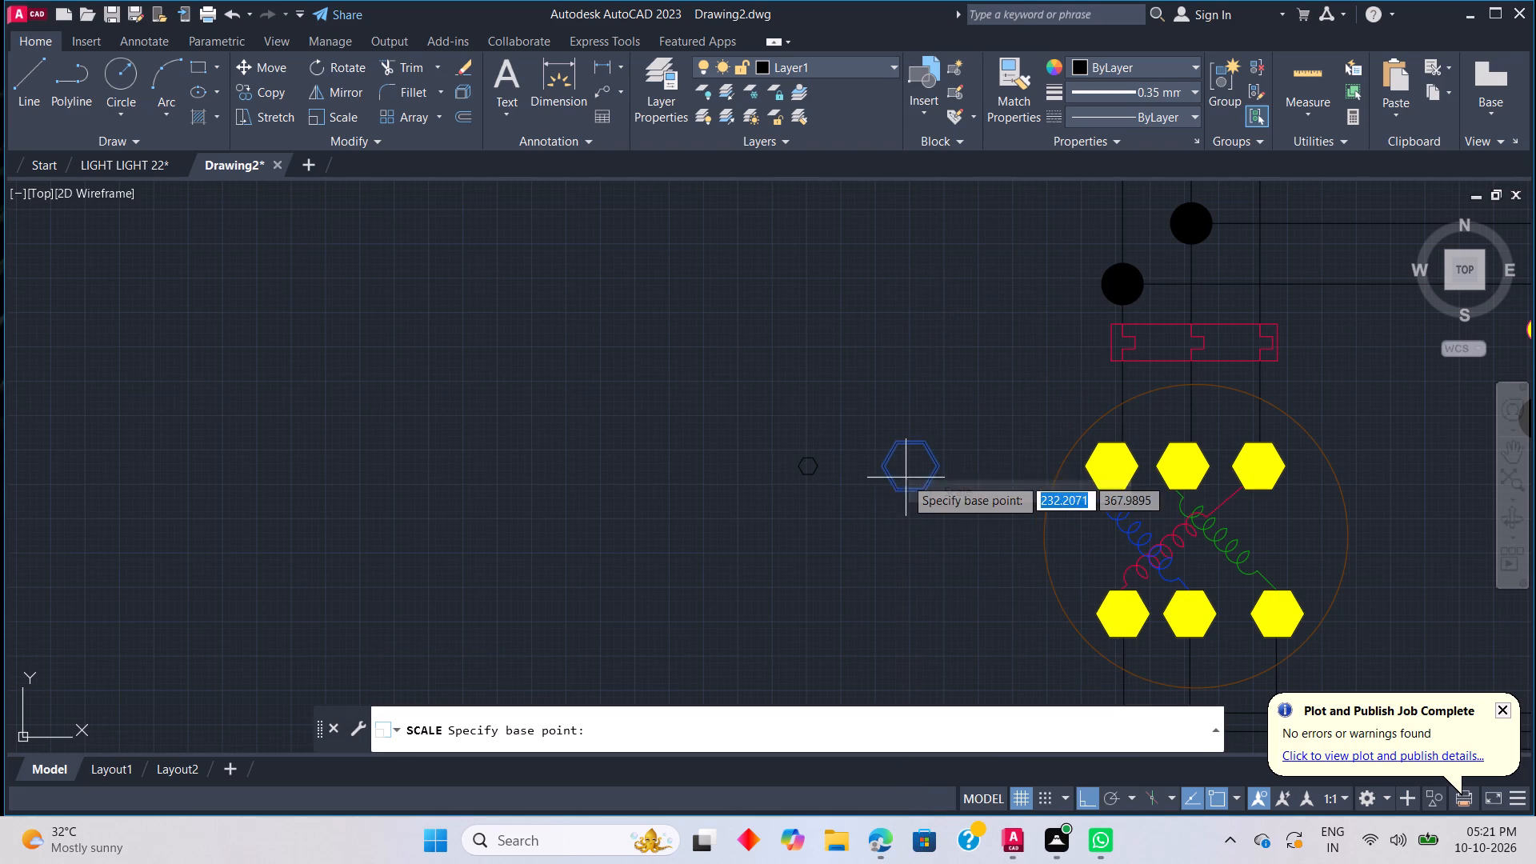
left_click(887, 467)
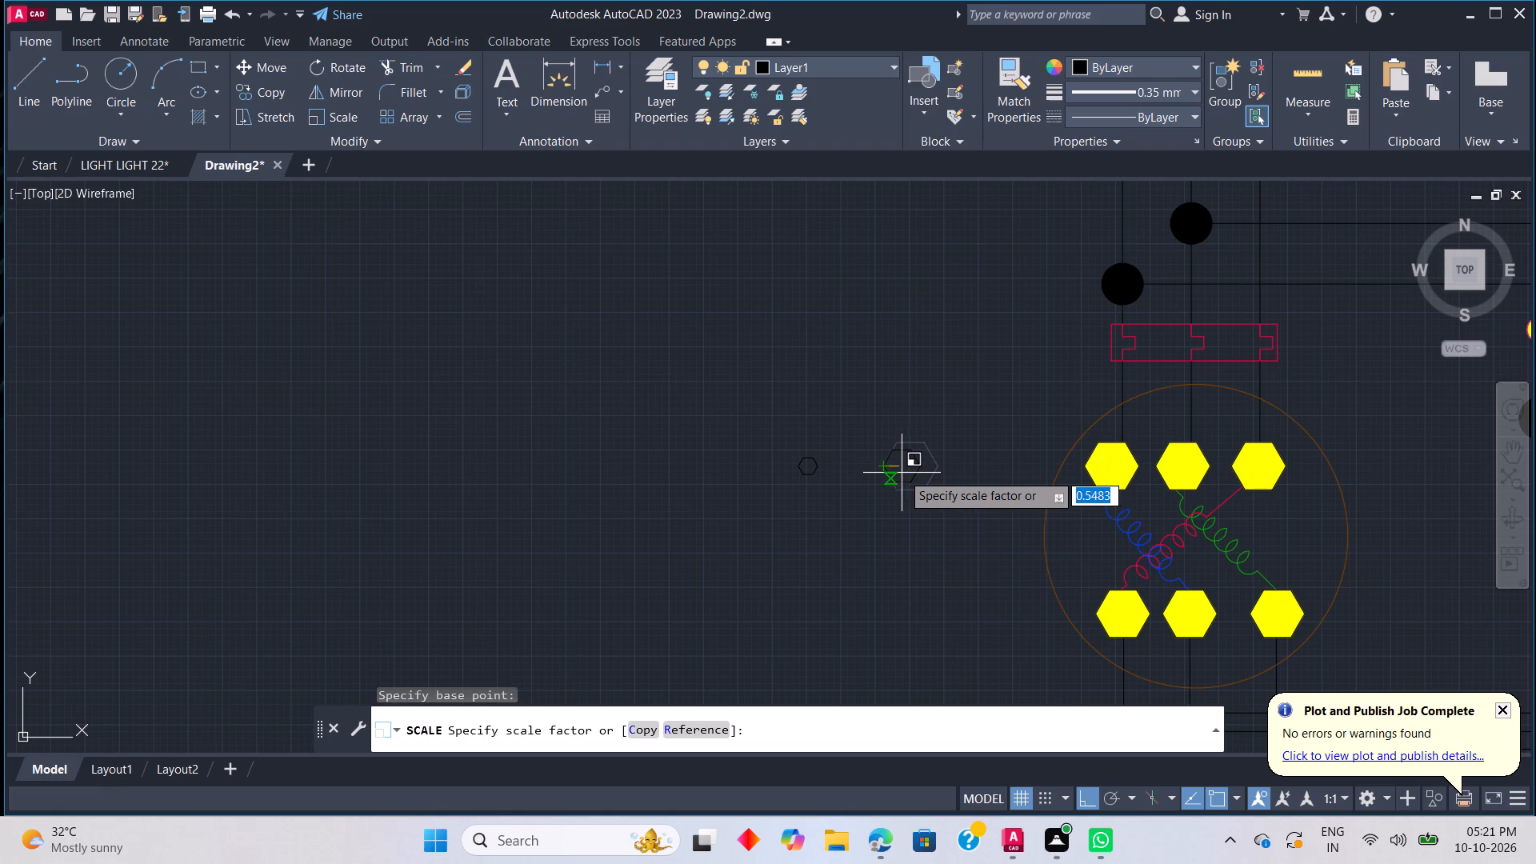
left_click(898, 472)
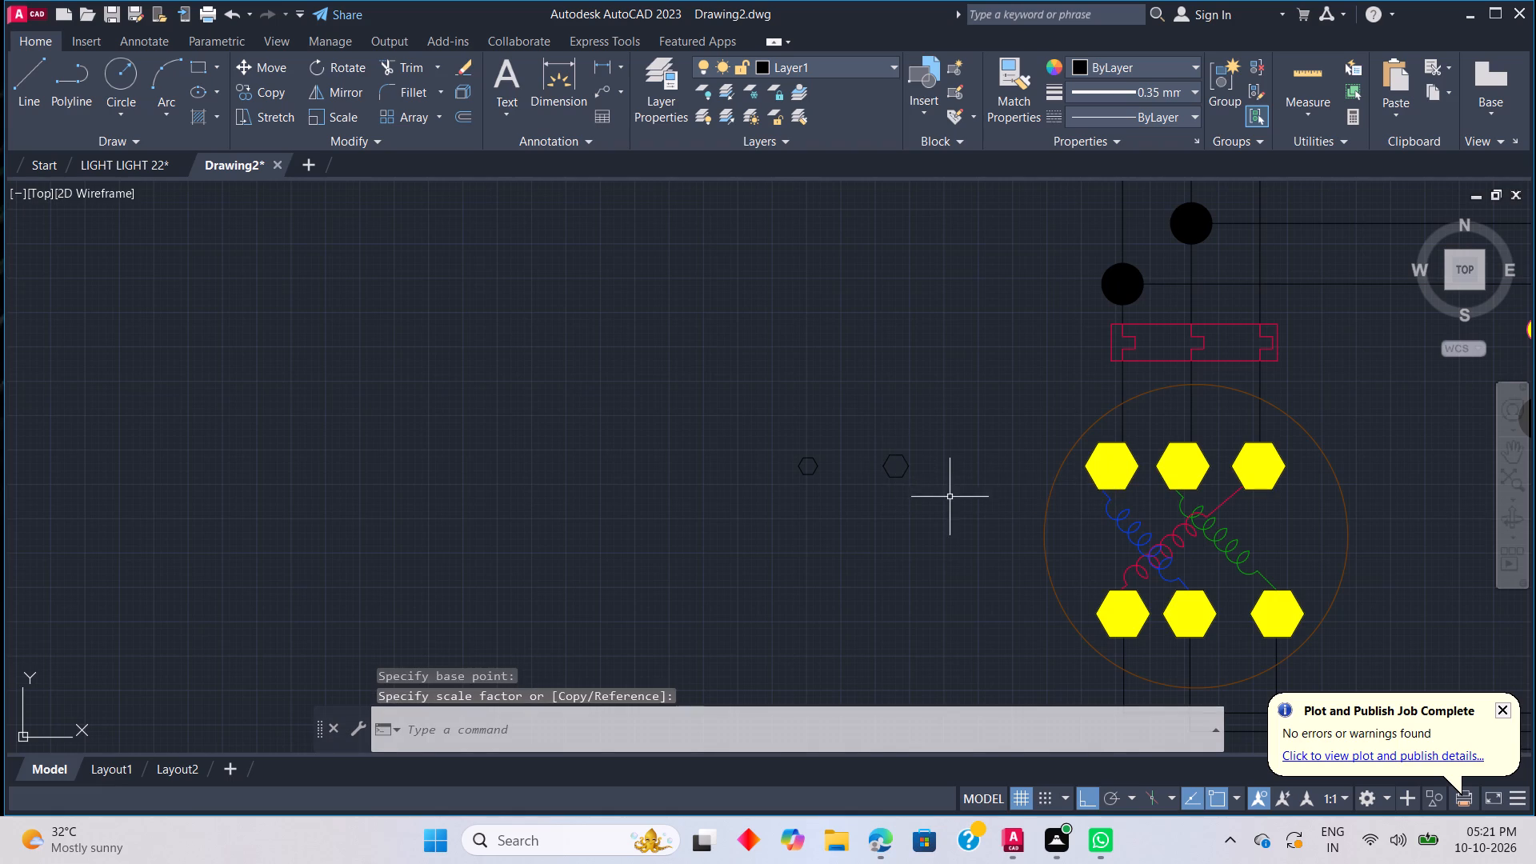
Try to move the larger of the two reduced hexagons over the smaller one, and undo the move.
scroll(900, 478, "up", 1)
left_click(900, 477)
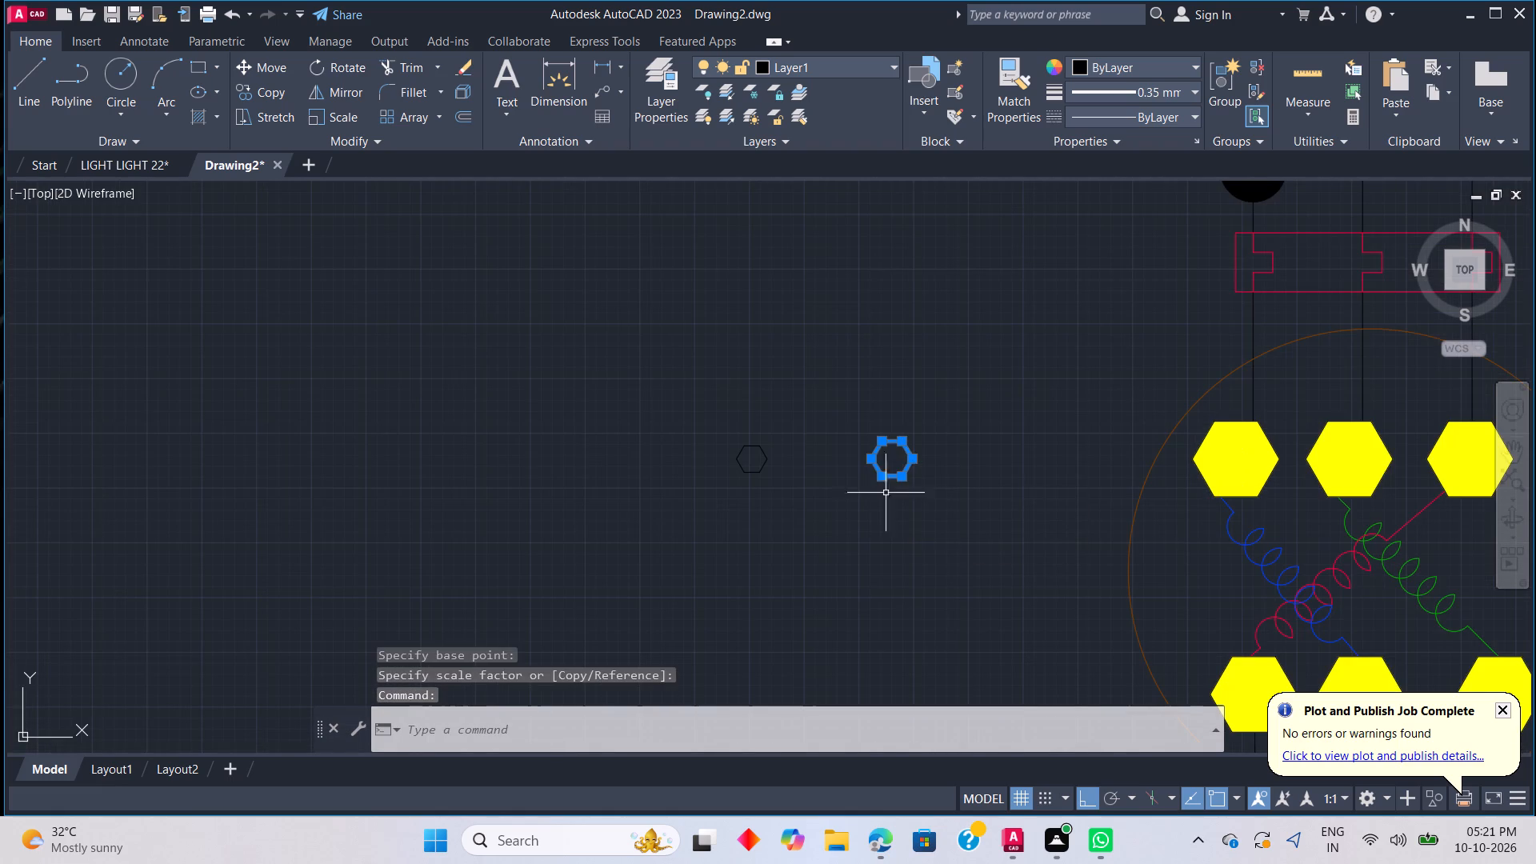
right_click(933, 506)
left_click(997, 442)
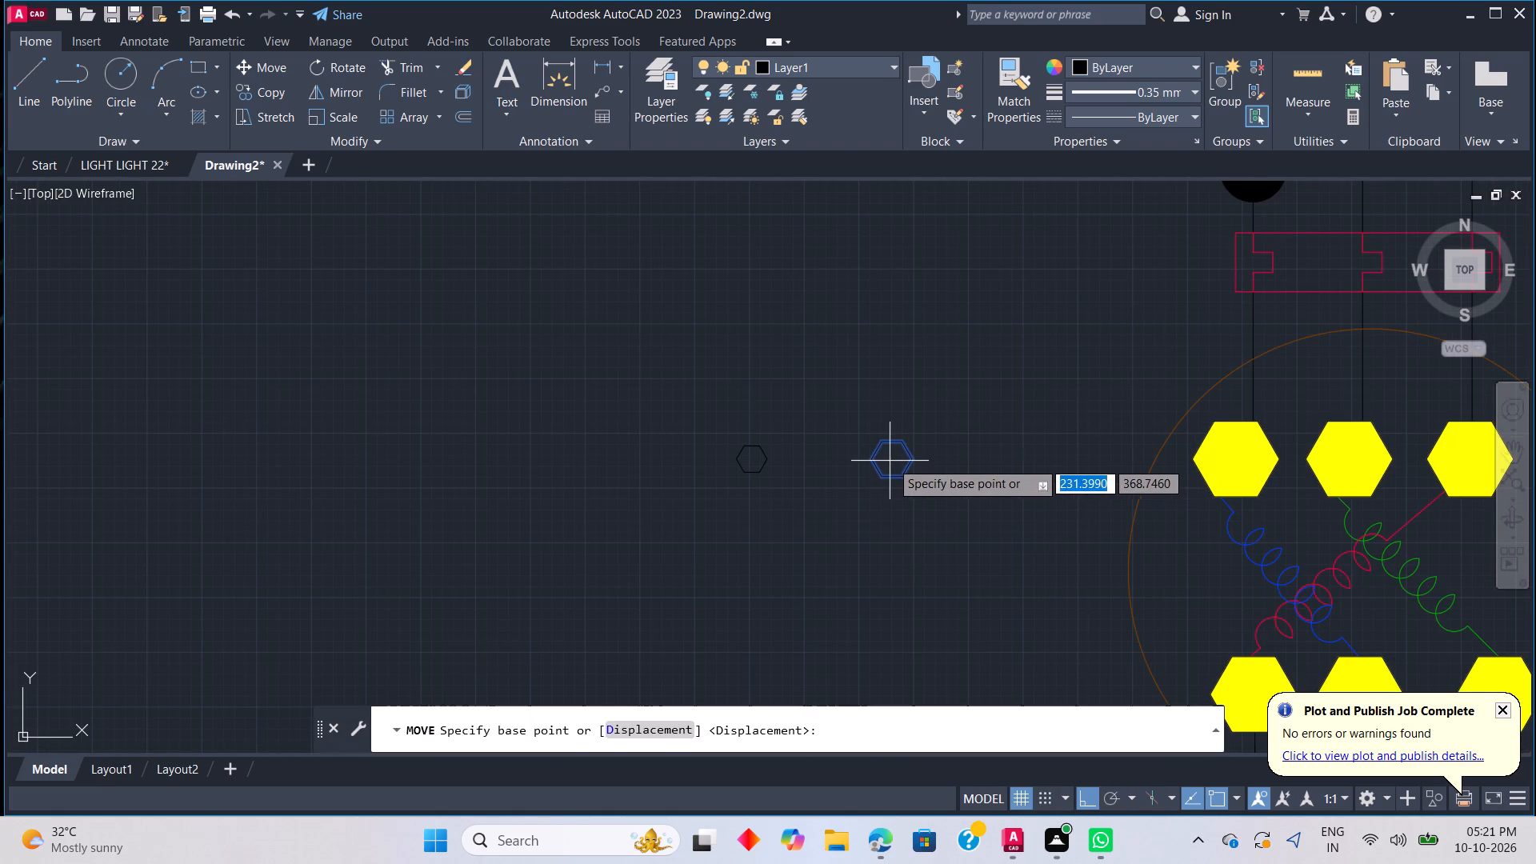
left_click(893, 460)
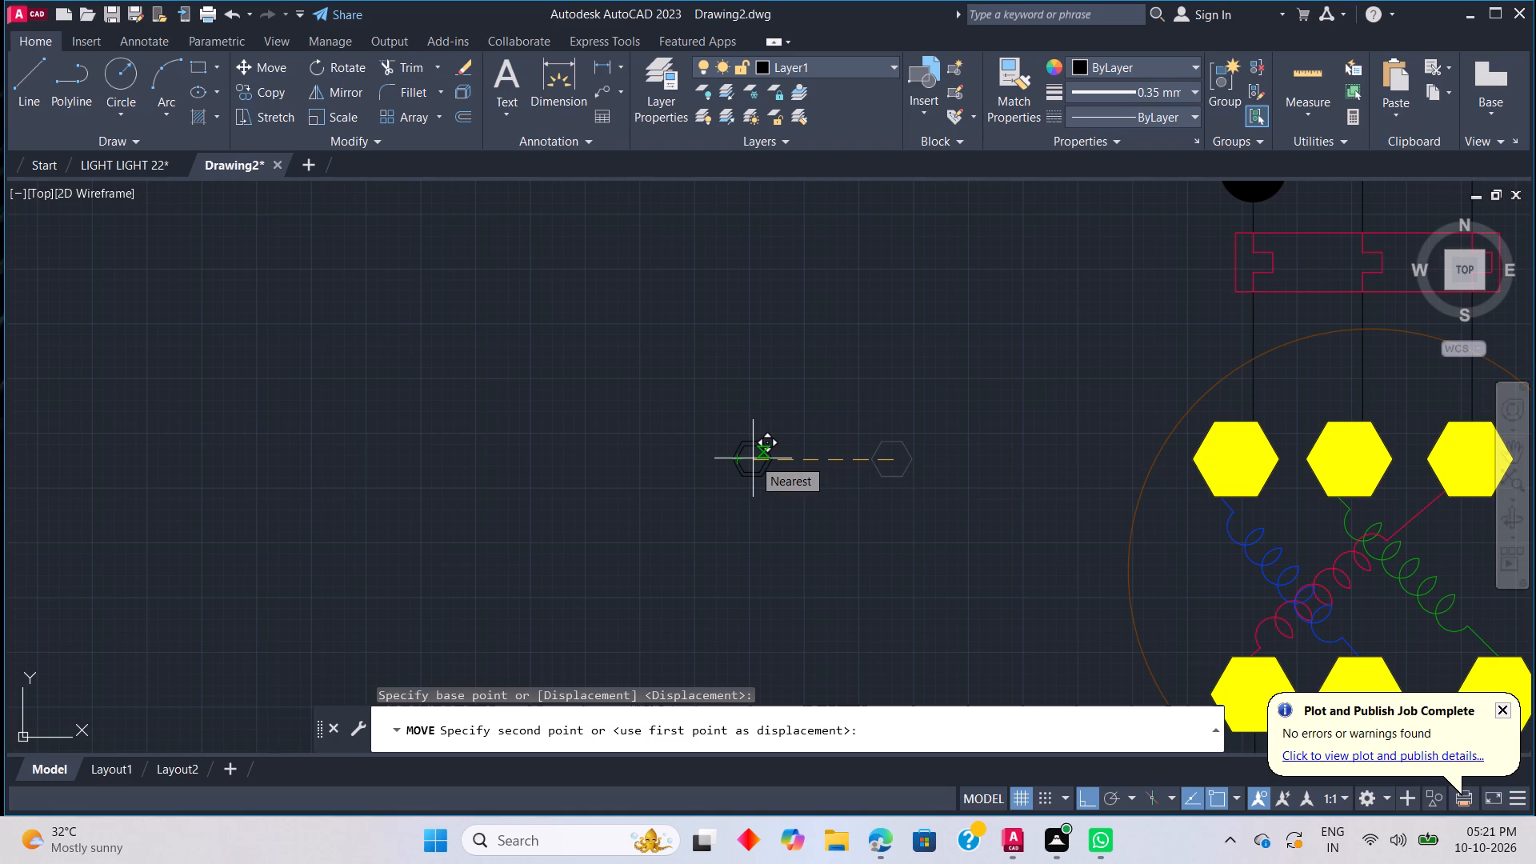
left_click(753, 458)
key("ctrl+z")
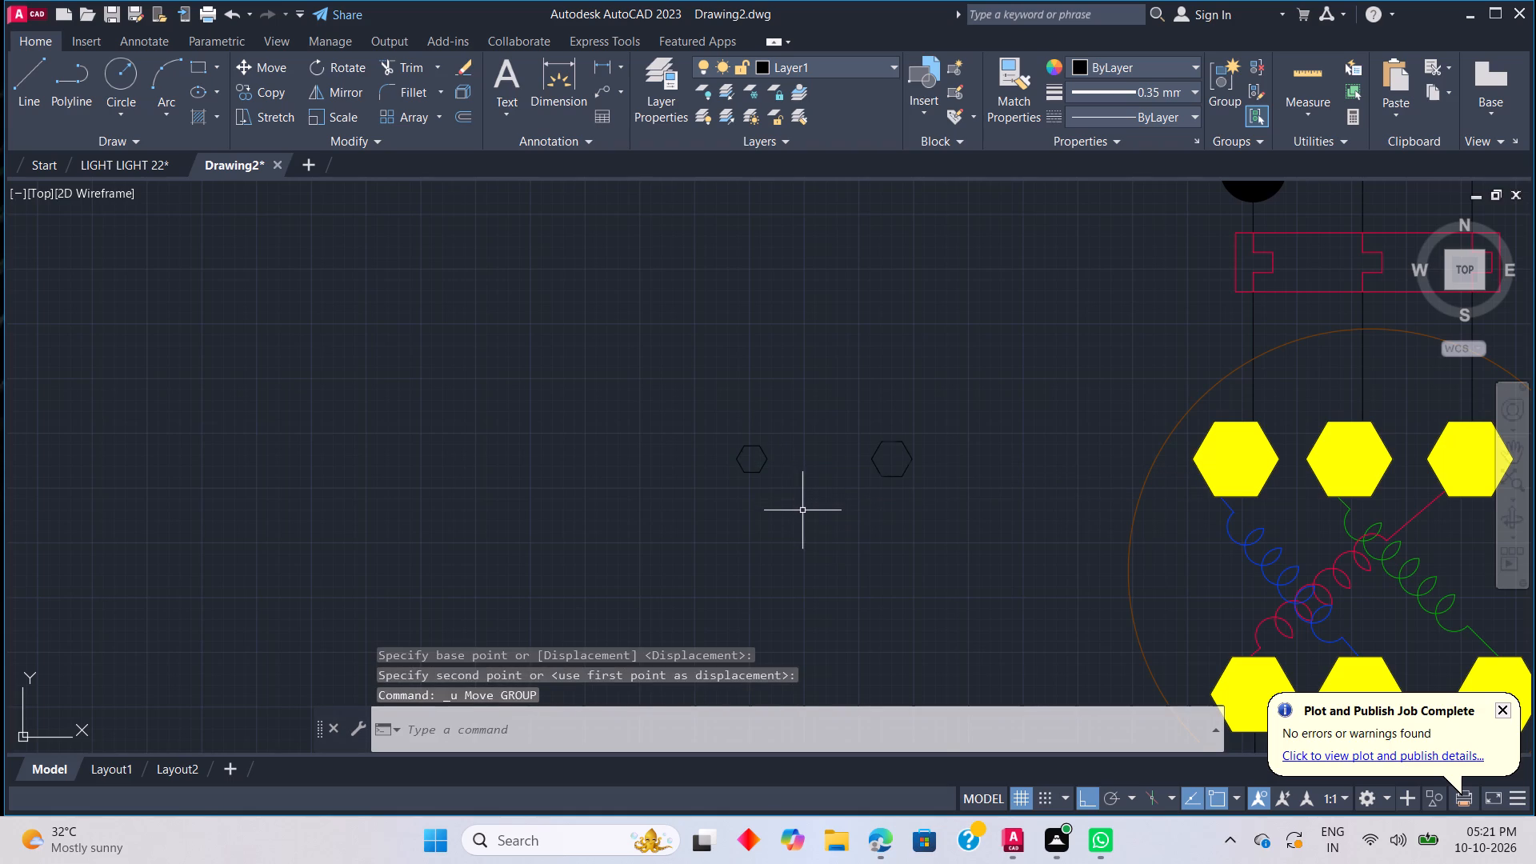
Move the larger reduced hexagon about 6.4 units left so that it surrounds the smaller one concentrically.
left_click(890, 474)
right_click(893, 492)
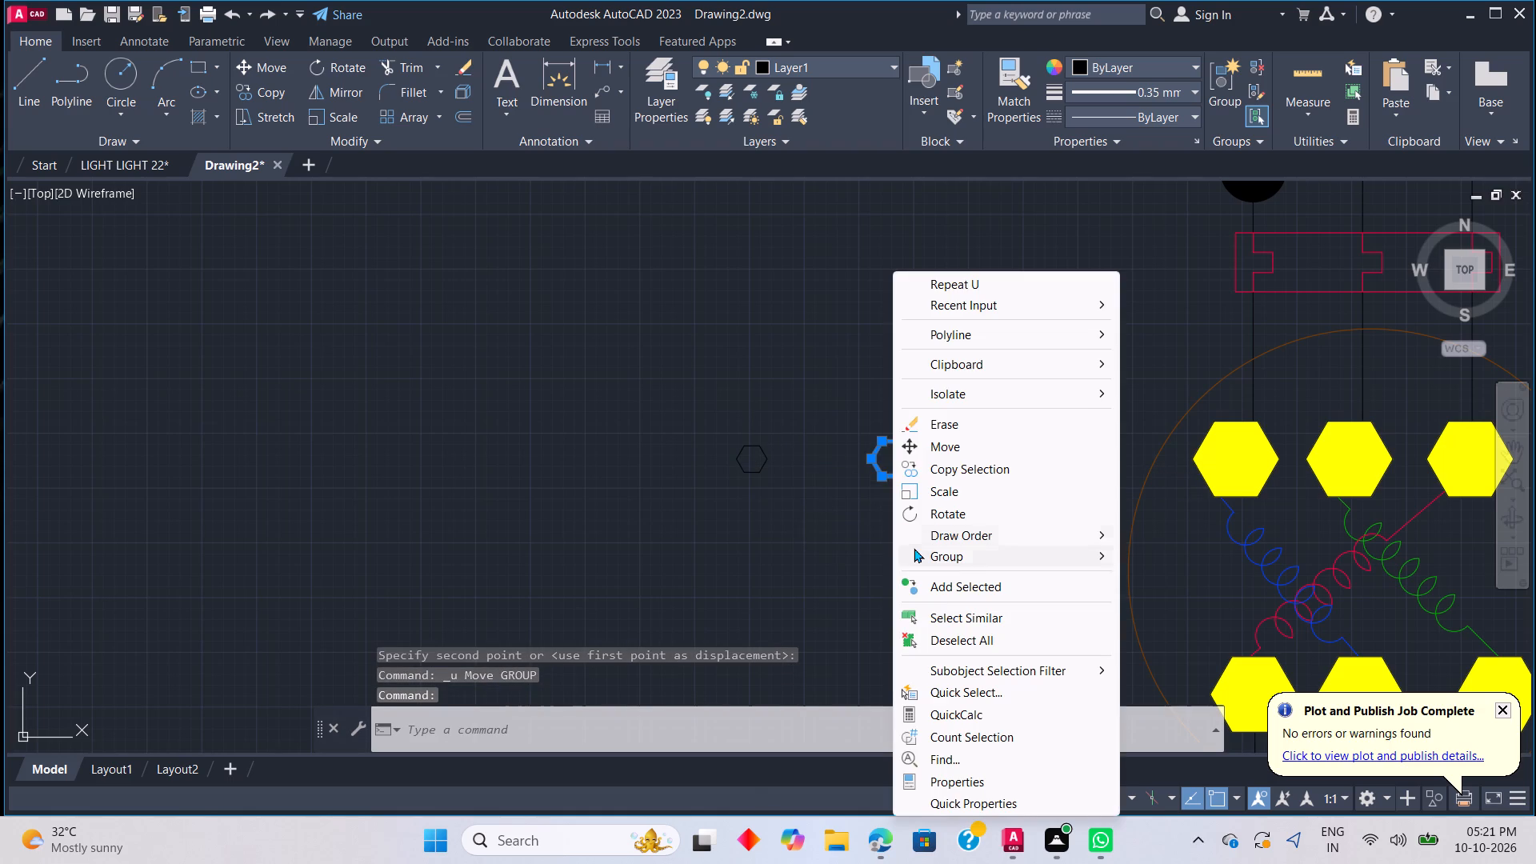
left_click(955, 451)
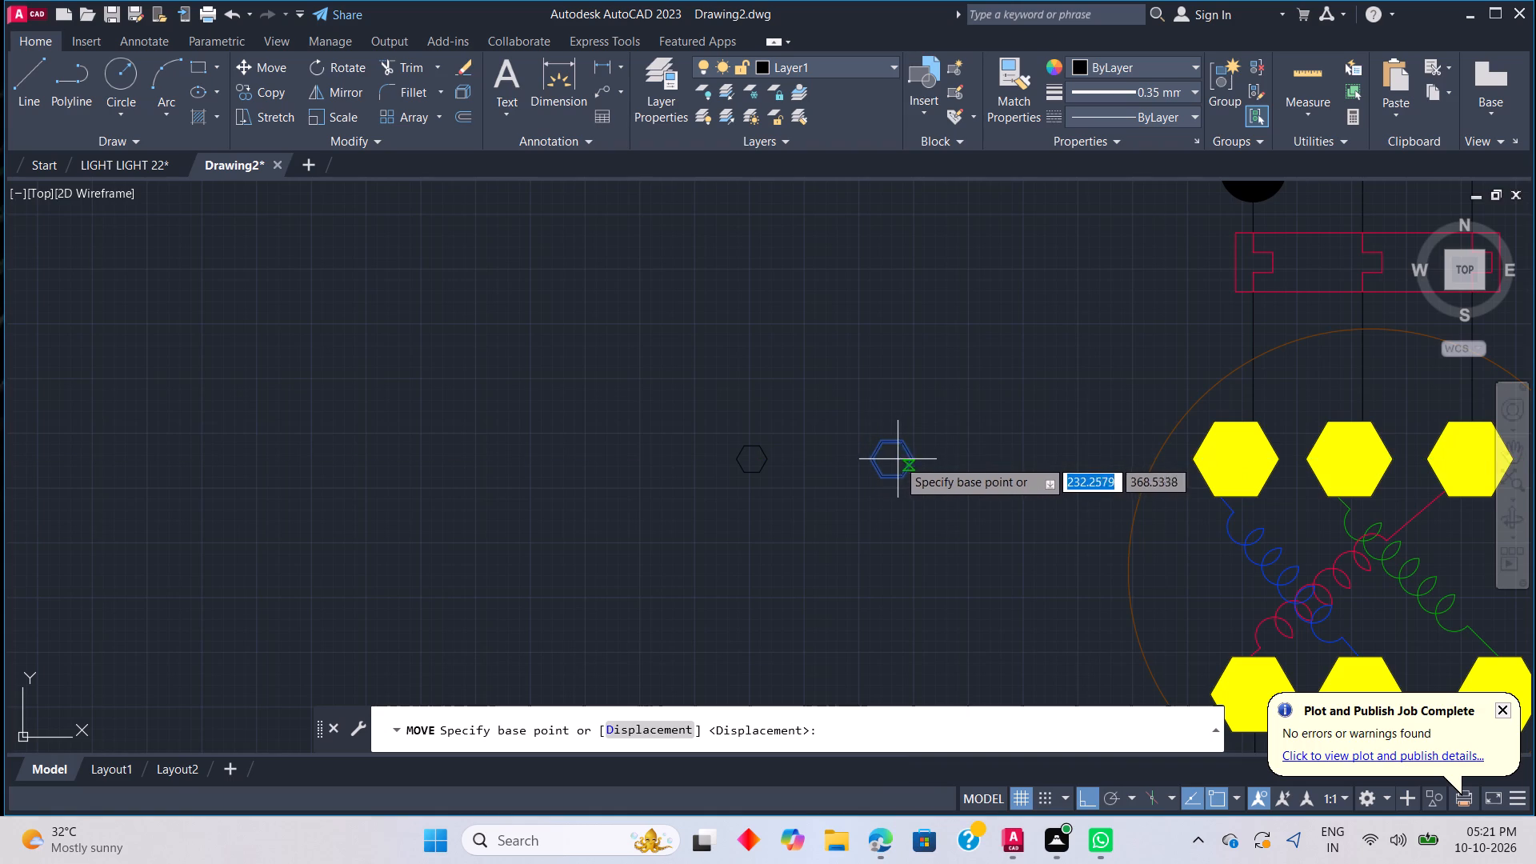
scroll(894, 458, "up", 3)
left_click(879, 459)
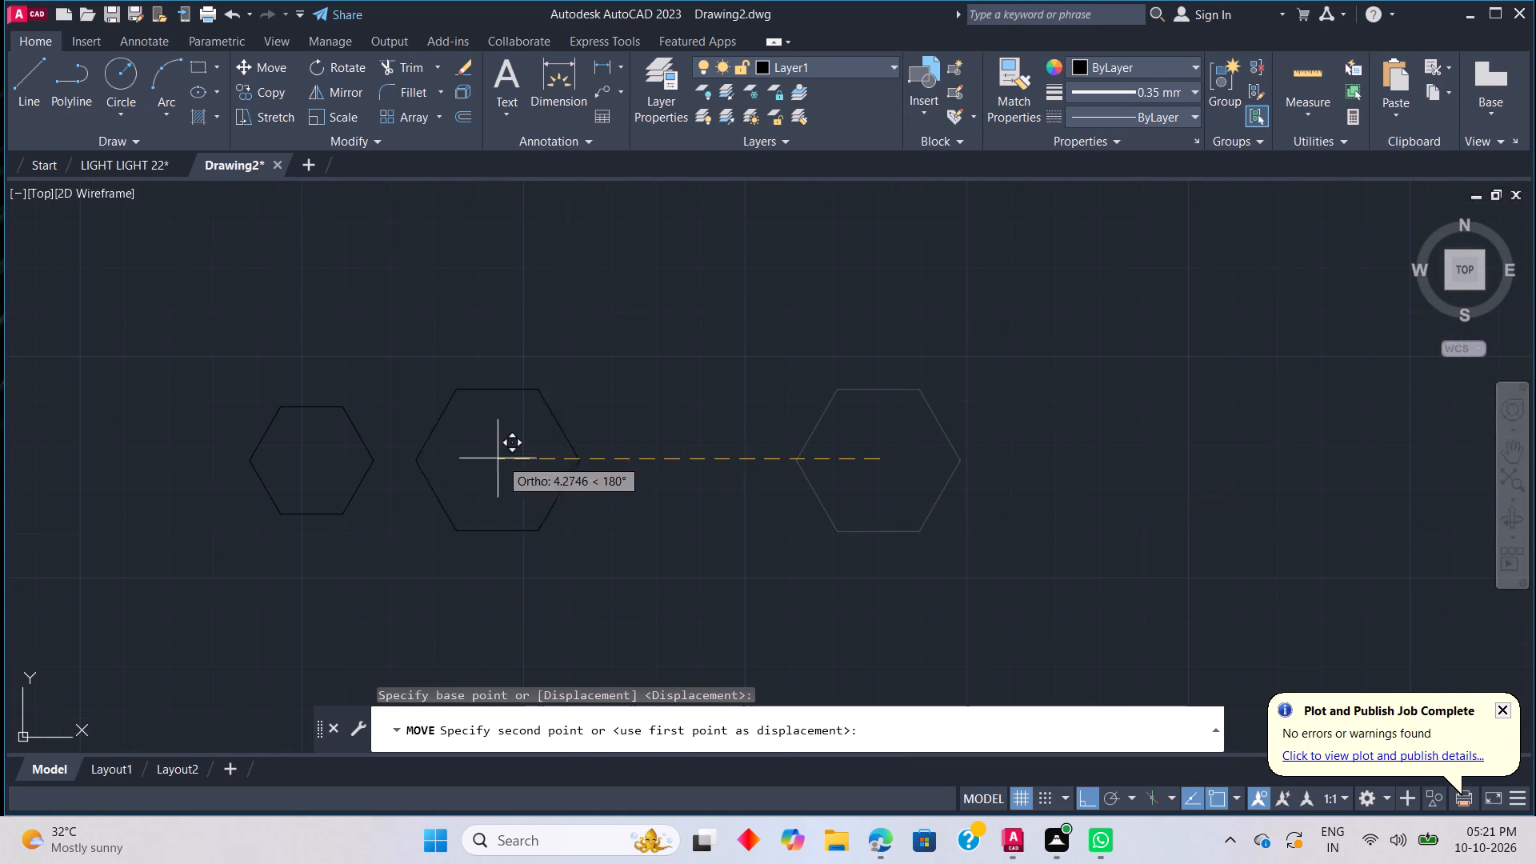
left_click(314, 452)
Fill the ring between the two nested hexagons with a Solid hatch in colour 205,105,40.
scroll(638, 474, "down", 3)
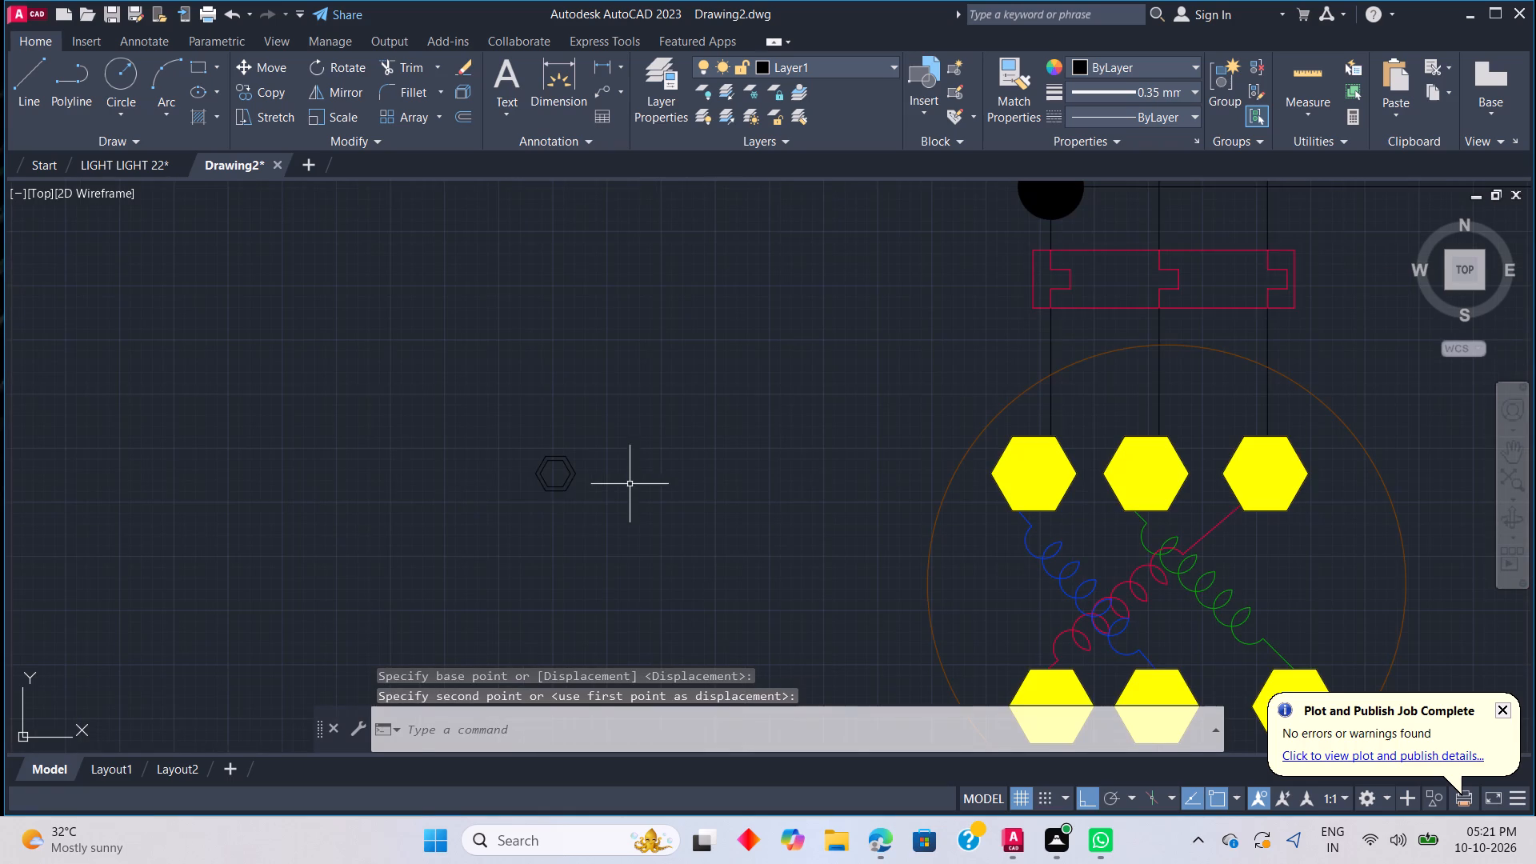
scroll(566, 501, "up", 1)
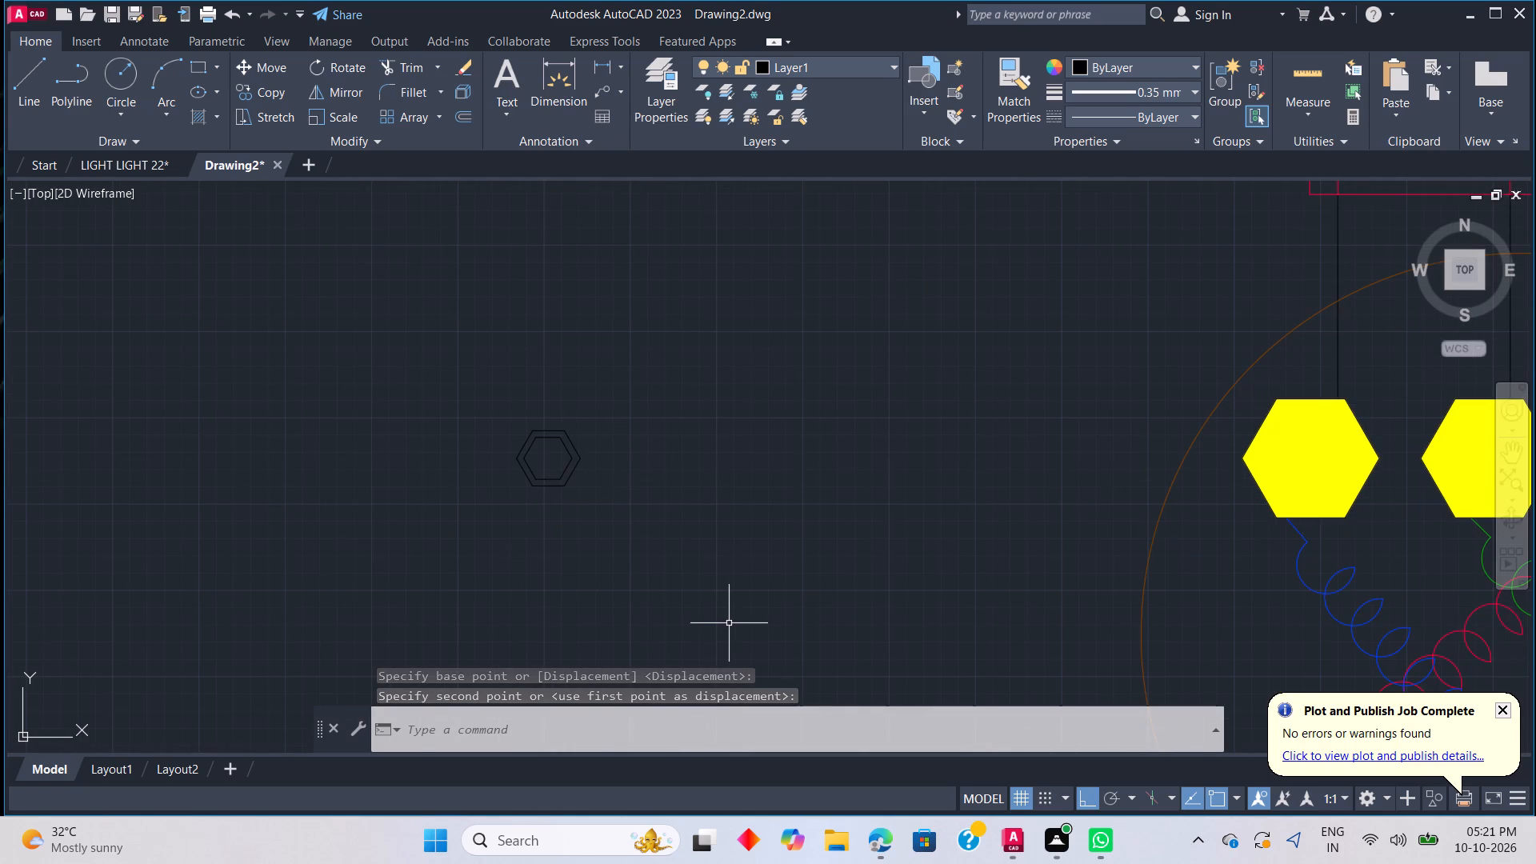
key("h")
key("space")
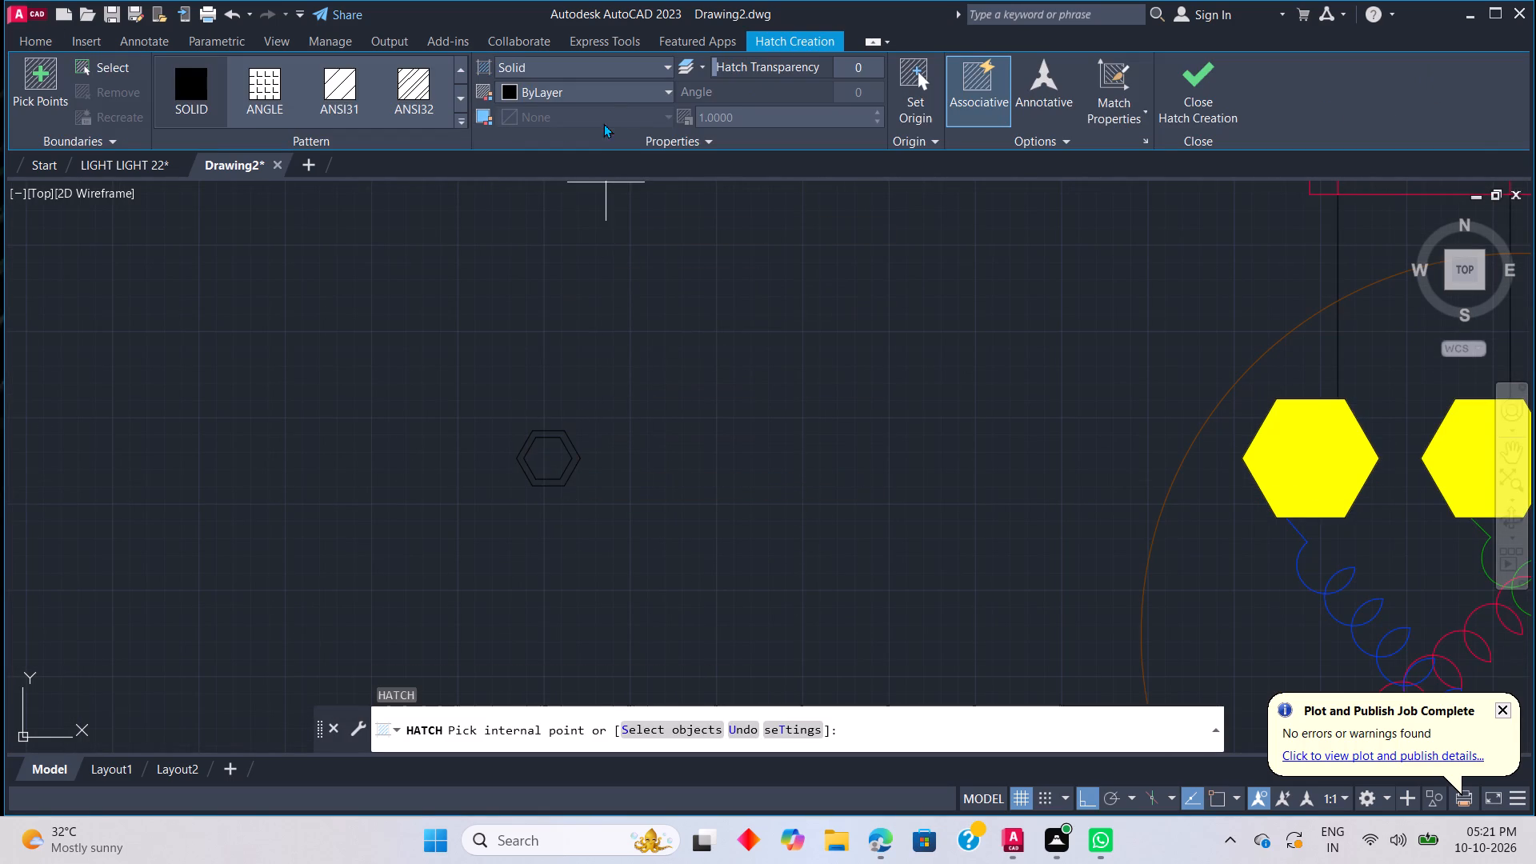
left_click(613, 94)
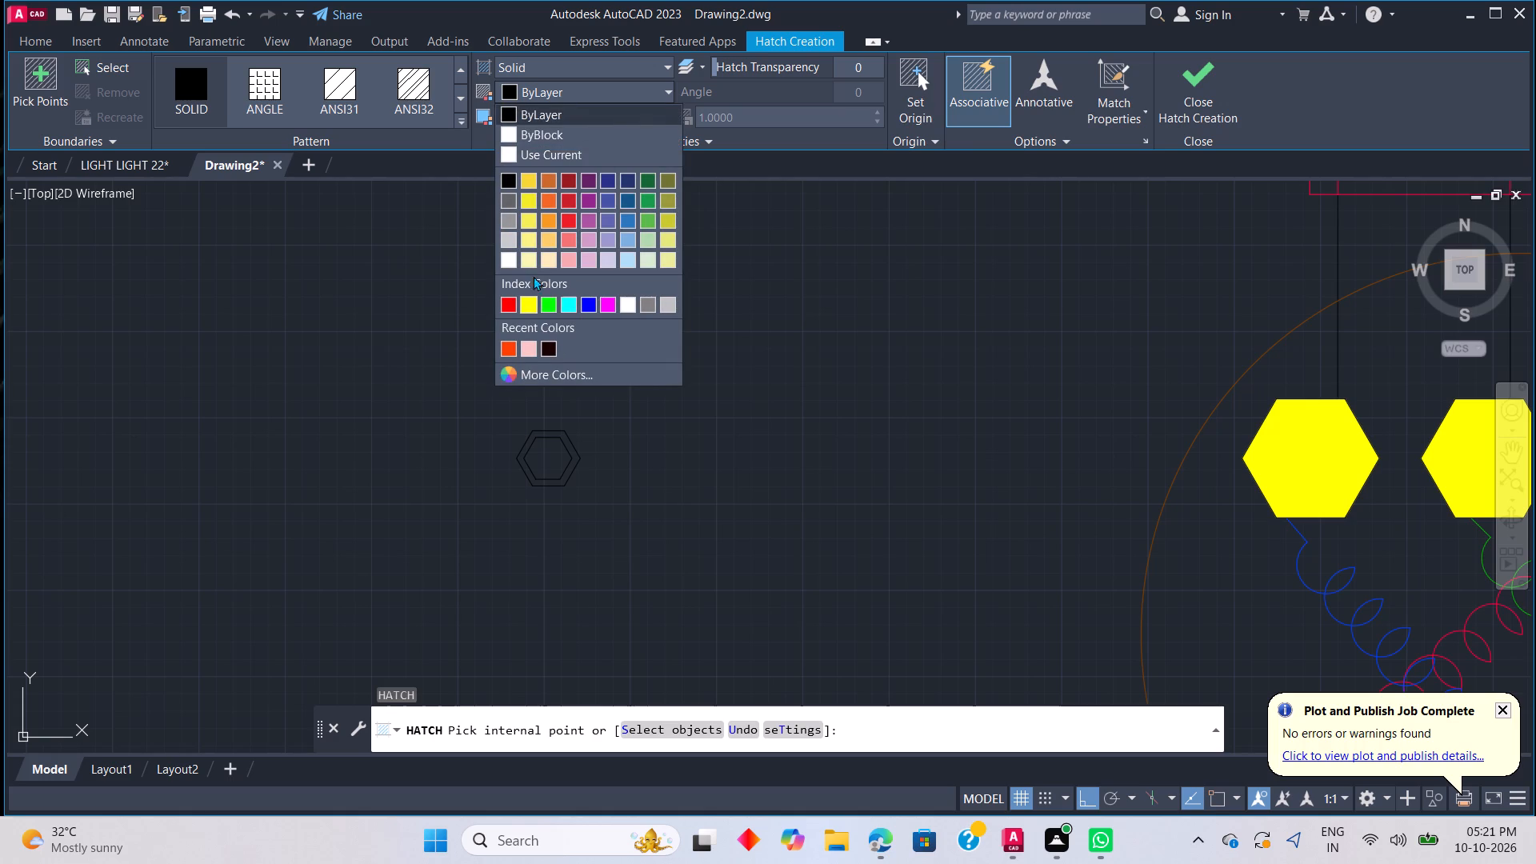
left_click(543, 181)
left_click(571, 449)
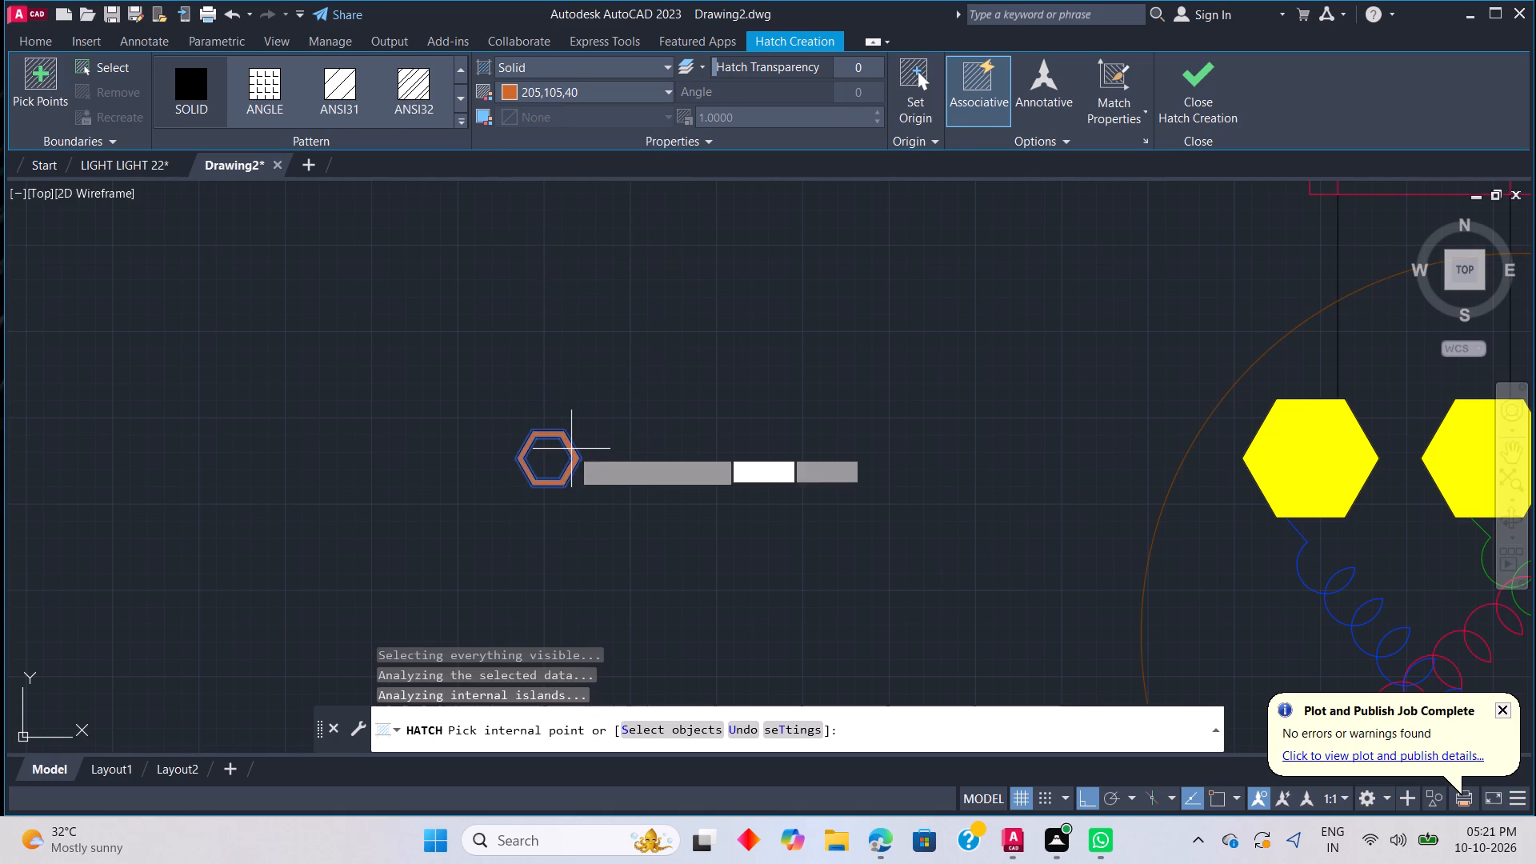
key("Escape")
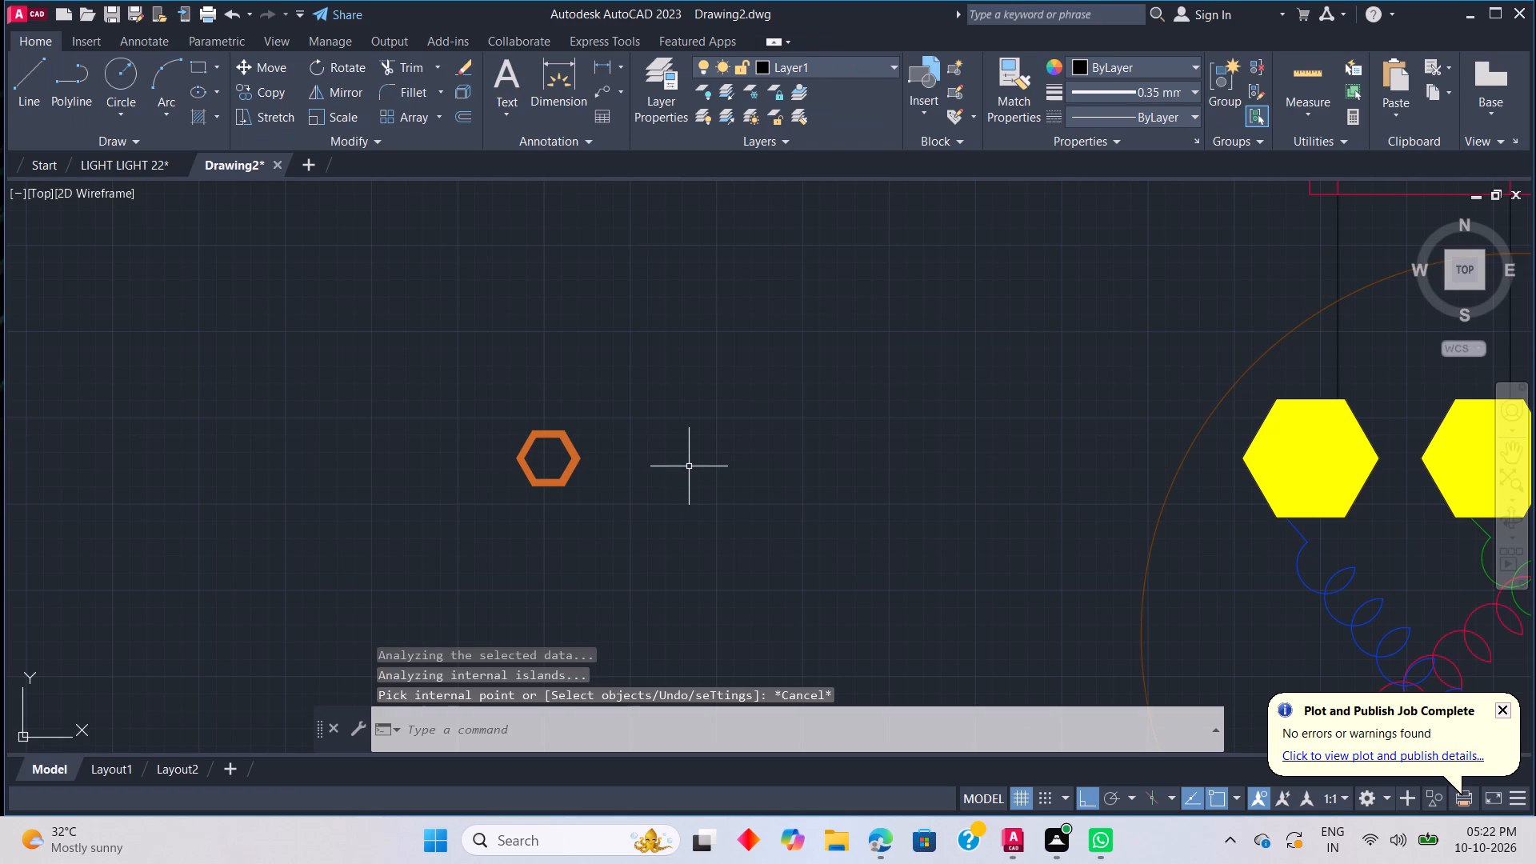
Copy the orange hexagon ring from its centre into each of the three upper yellow hexagons of the circled coil symbol.
scroll(662, 486, "down", 3)
scroll(643, 498, "up", 3)
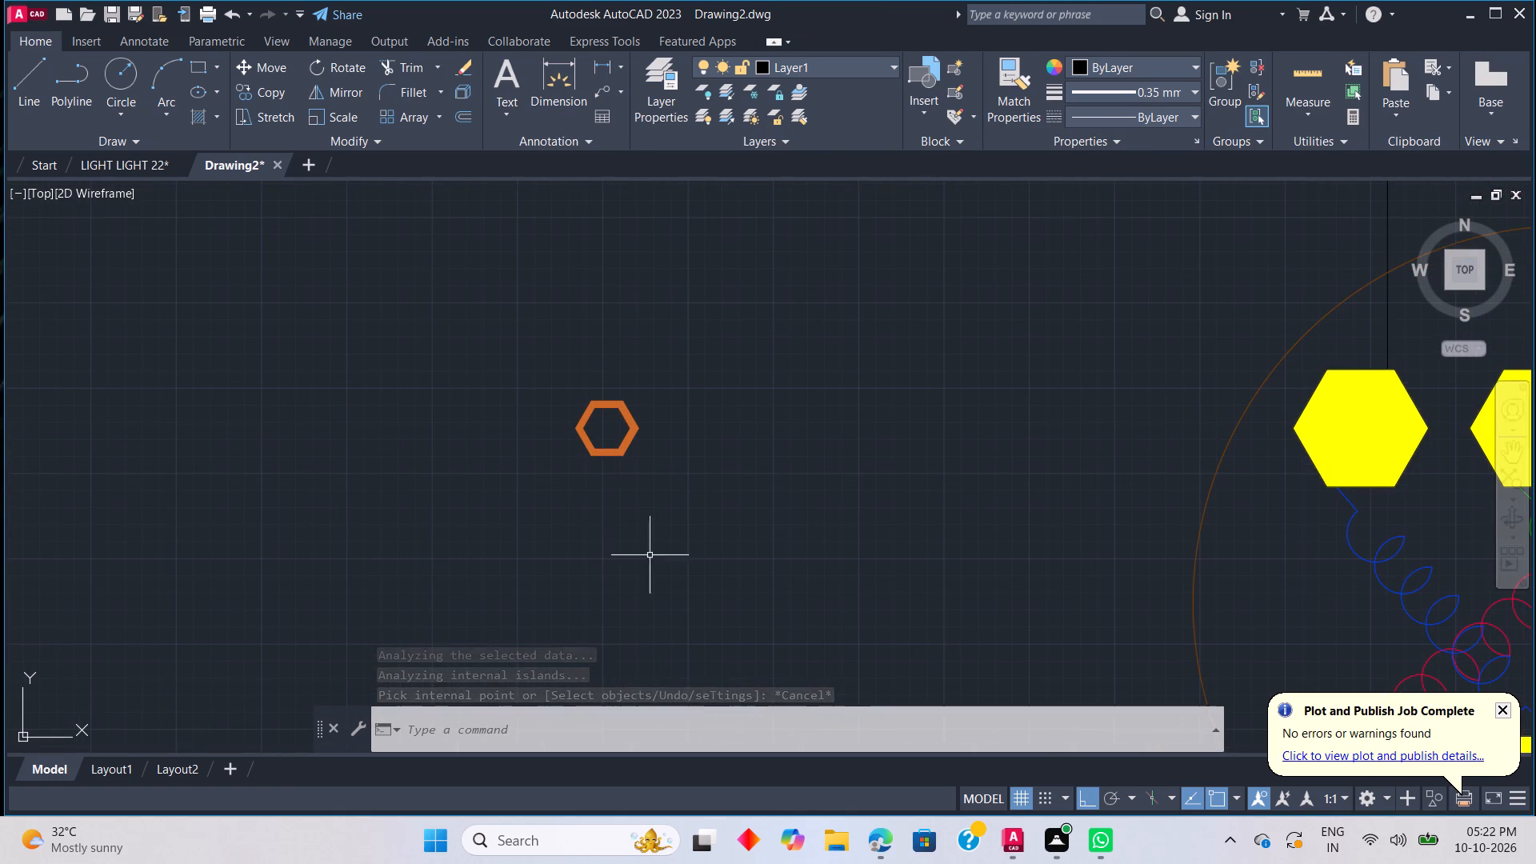
left_click(654, 462)
left_click(482, 372)
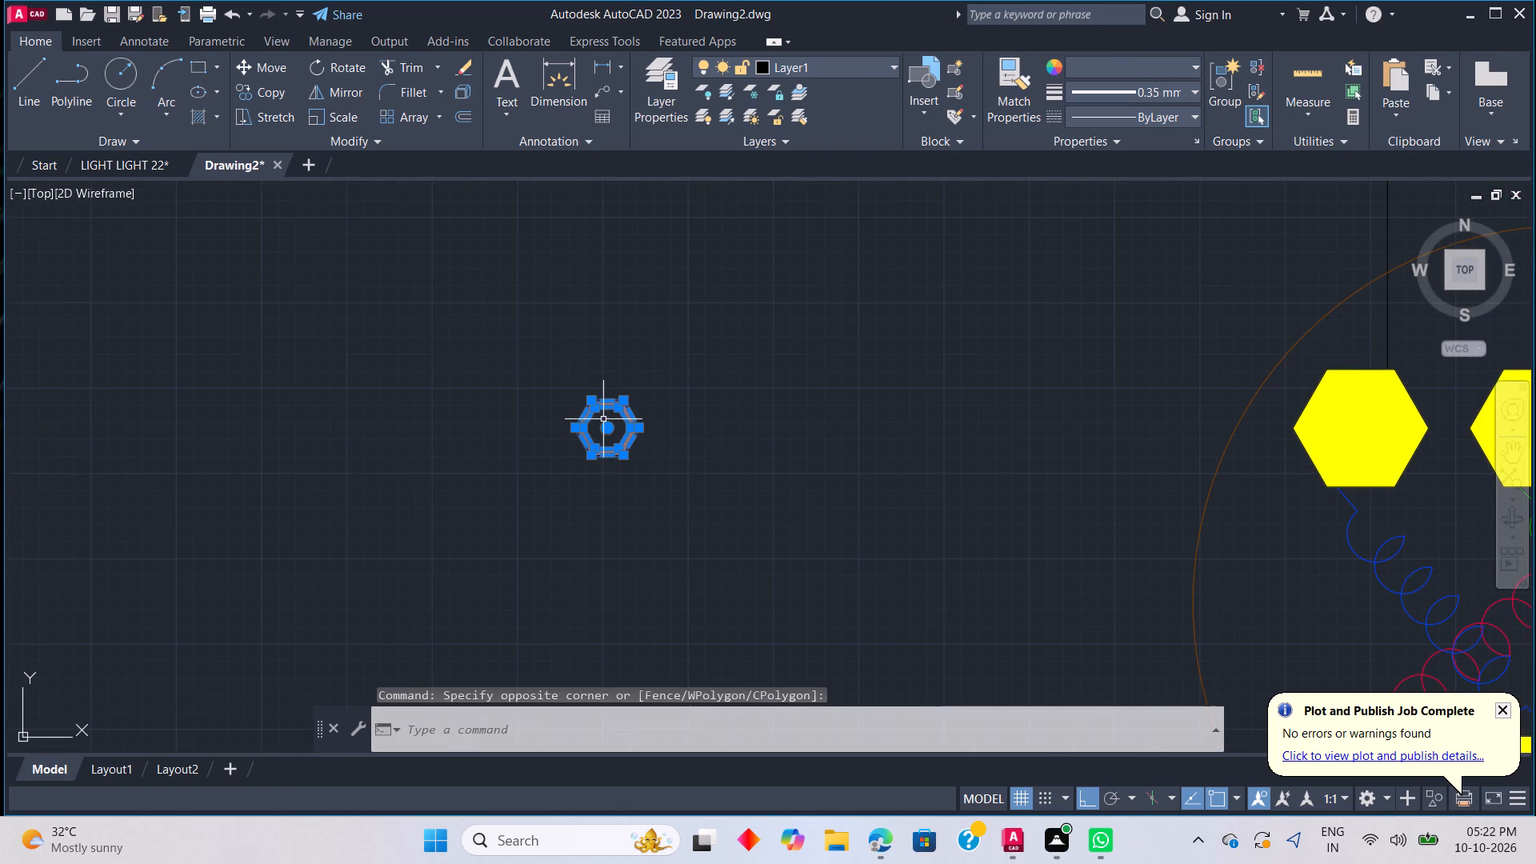
right_click(606, 437)
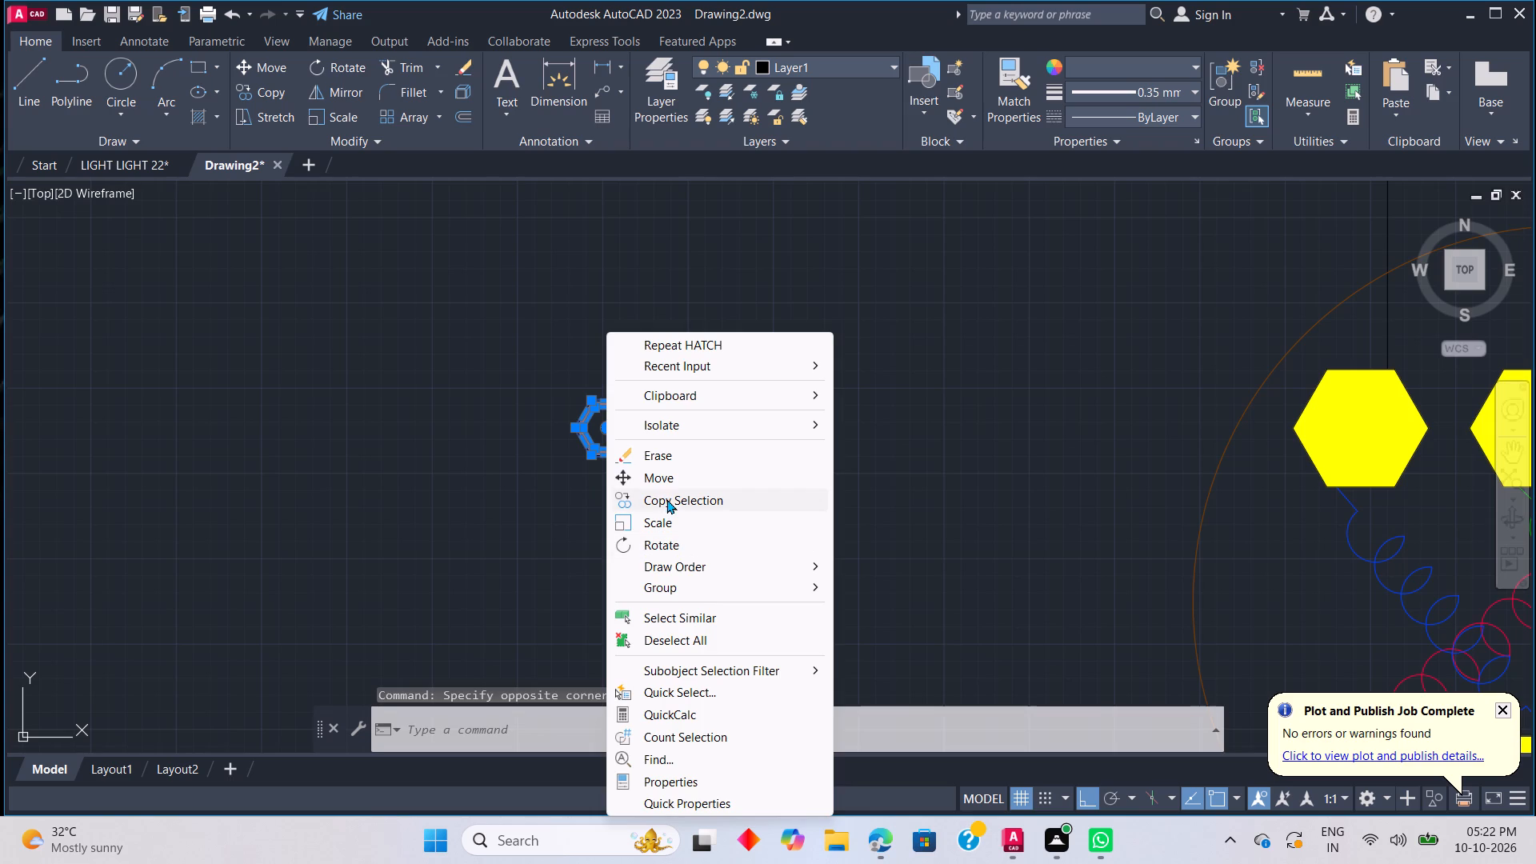
left_click(666, 499)
left_click(608, 426)
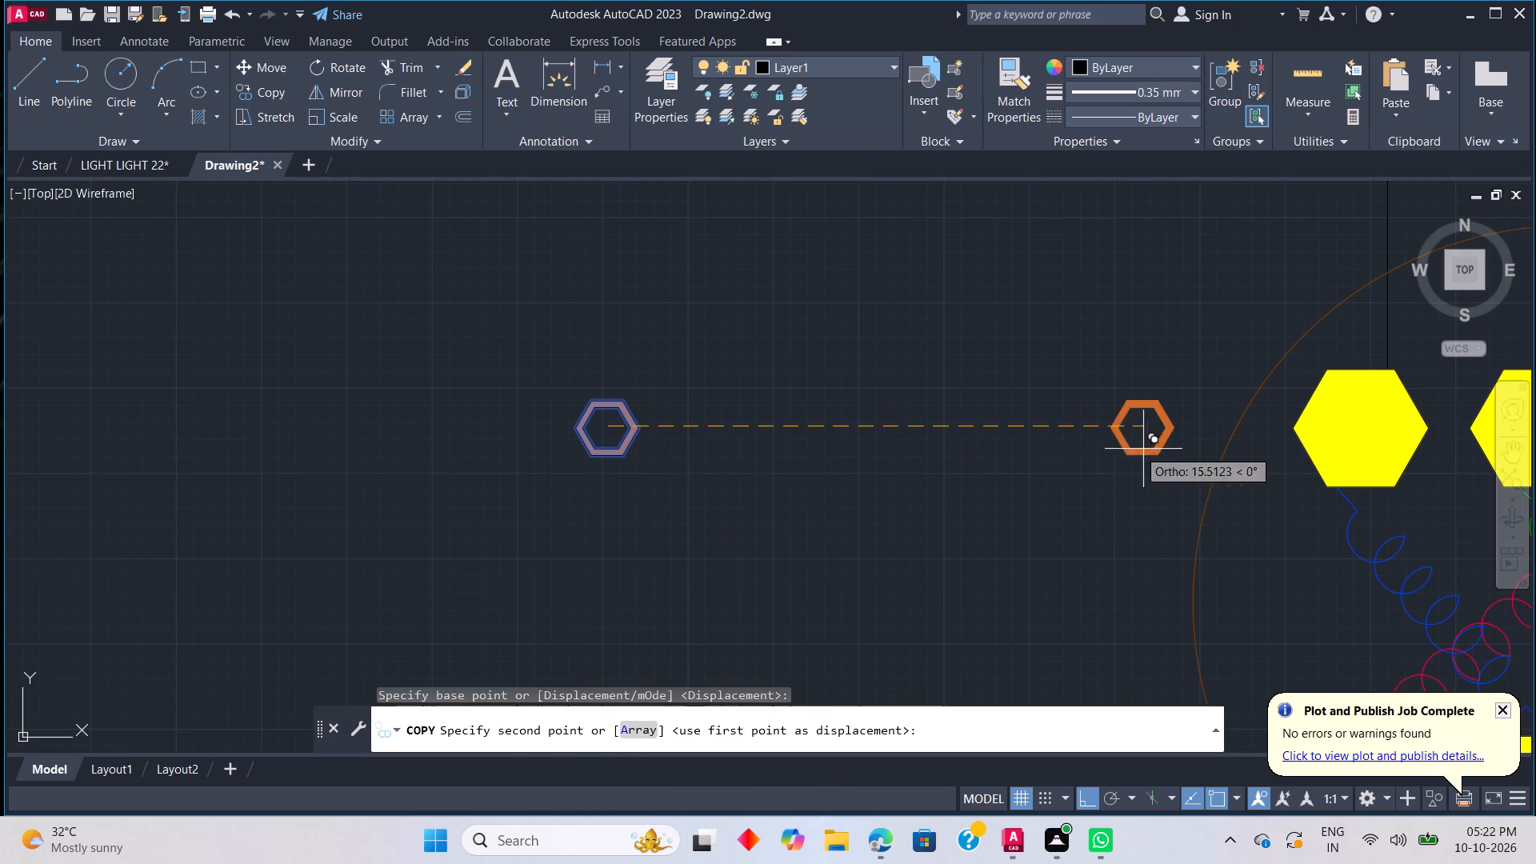
left_click(1359, 454)
scroll(1372, 441, "down", 3)
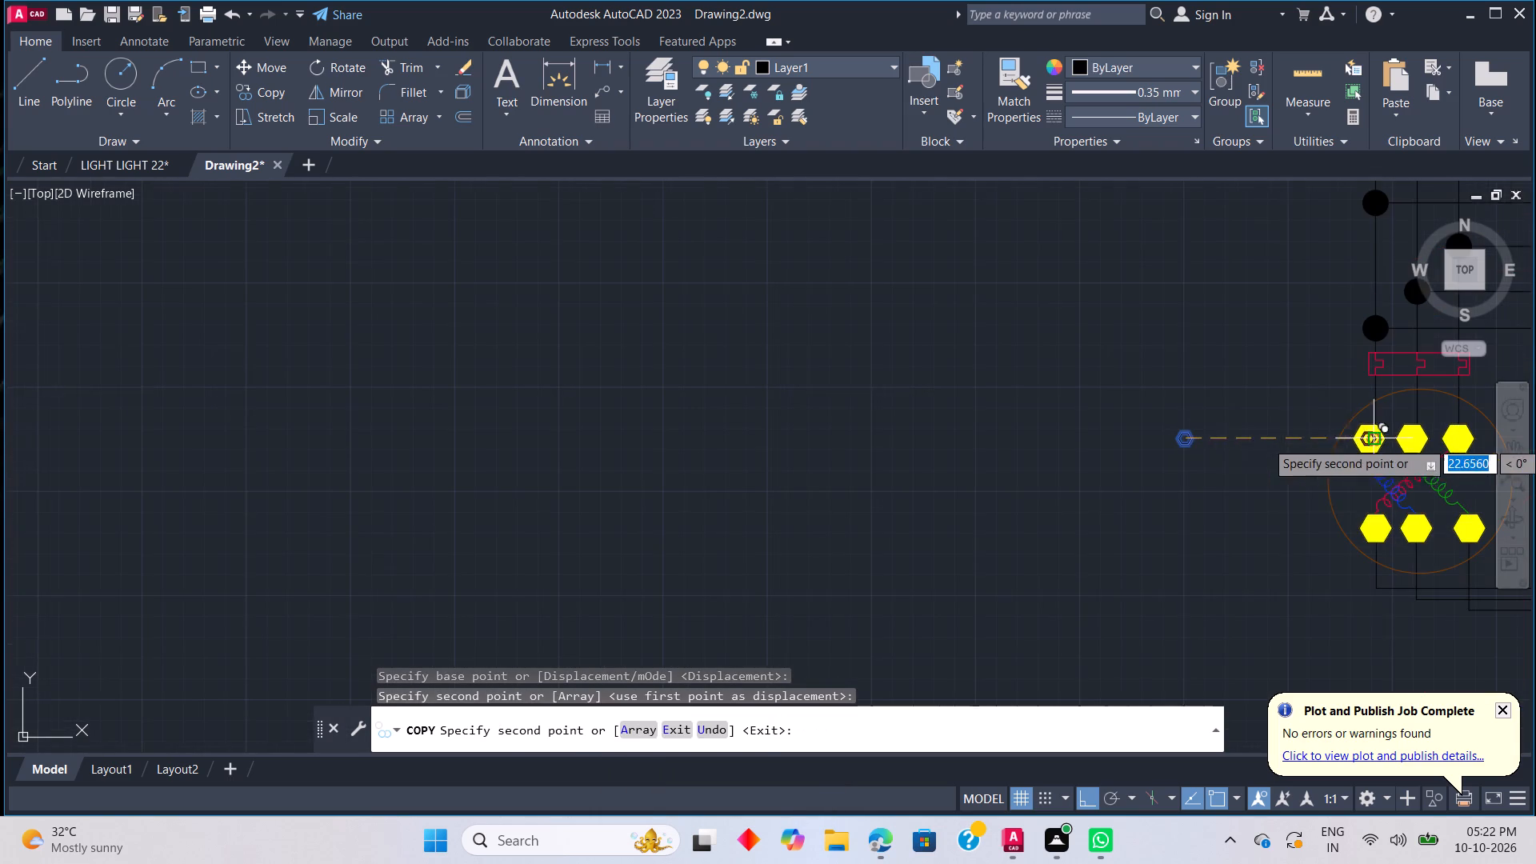
middle_click_drag(1080, 329, 978, 323)
scroll(1317, 442, "up", 2)
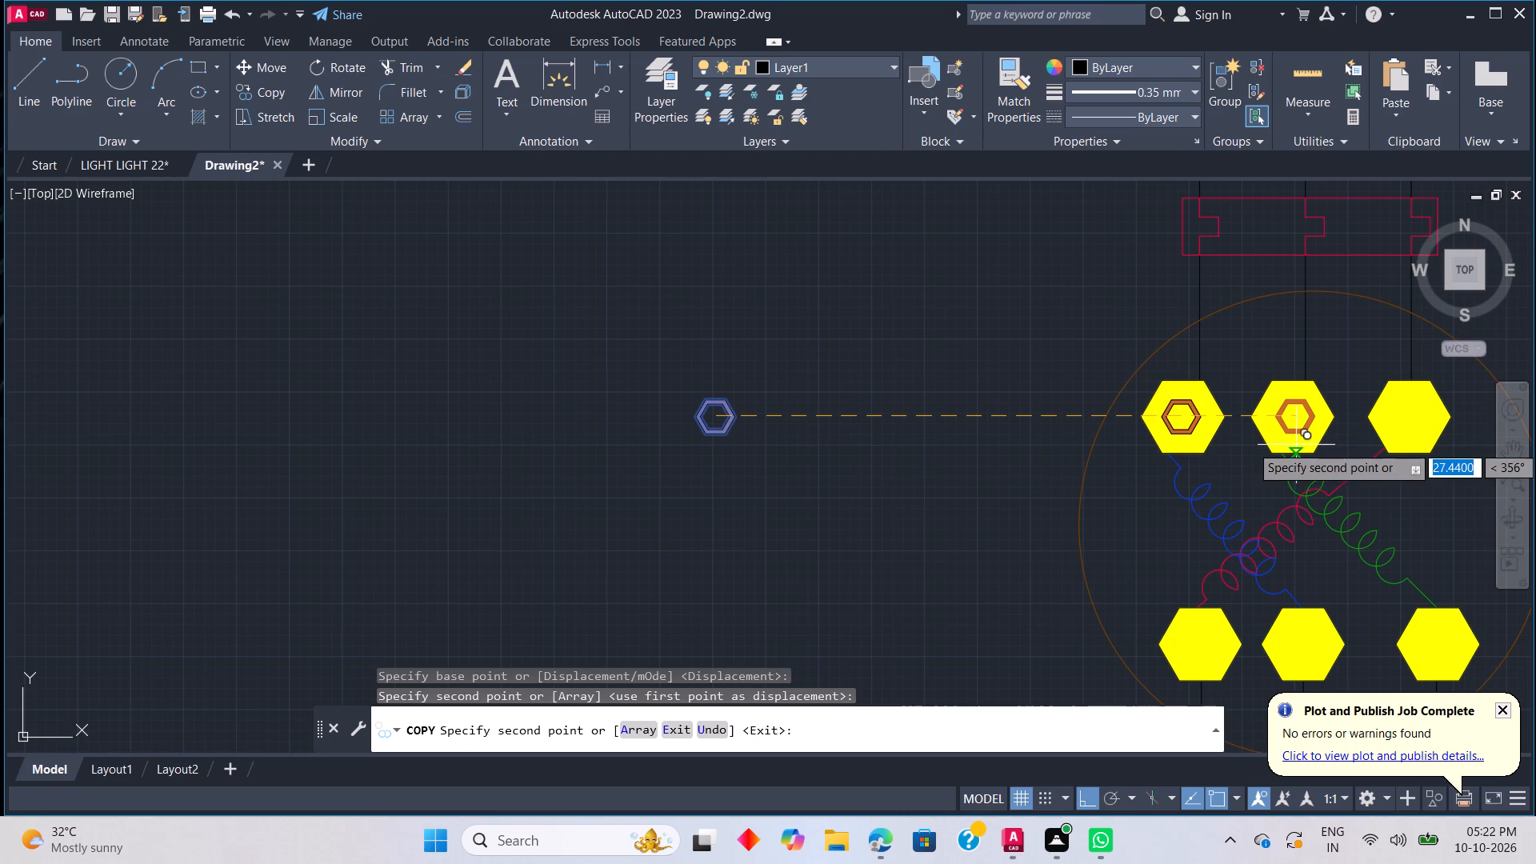
left_click(1294, 415)
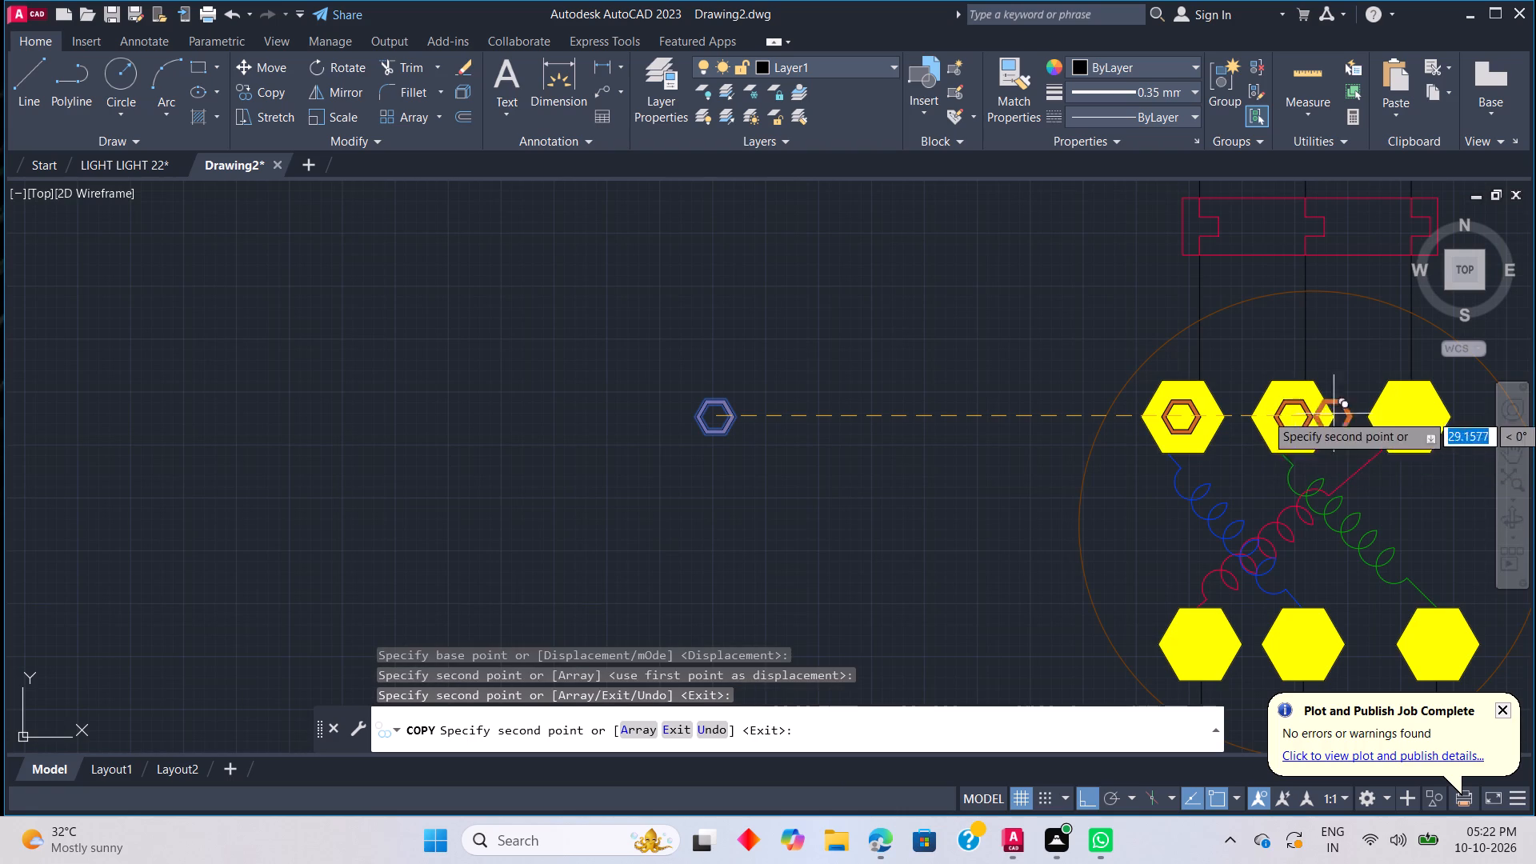
left_click(1410, 423)
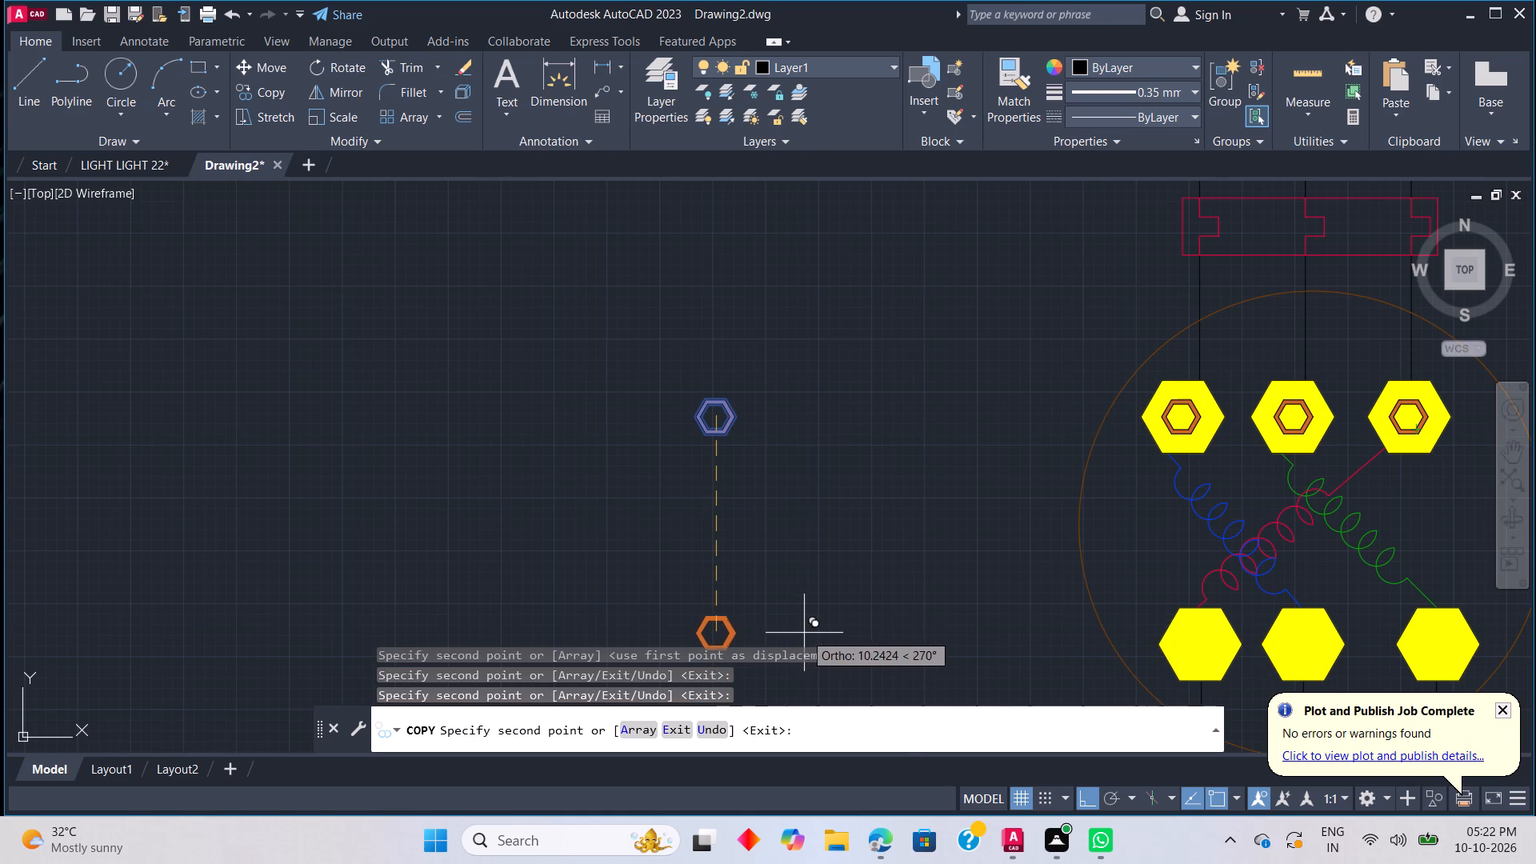
Place one more copy of the ring straight below the original, level with the lower row of yellow hexagons.
middle_click_drag(804, 633, 850, 509)
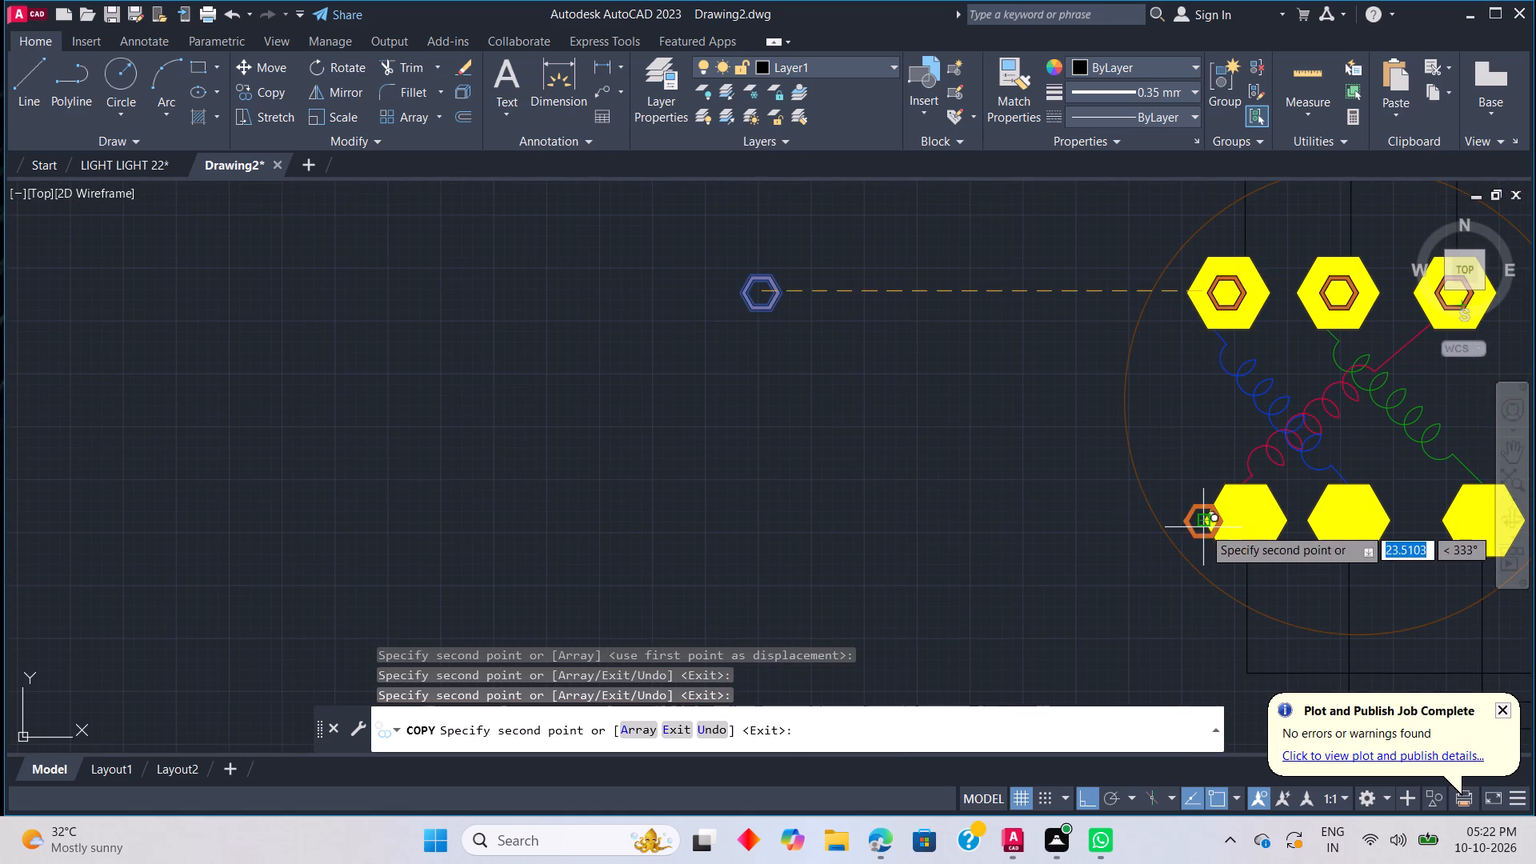
left_click(897, 524)
key("Tab")
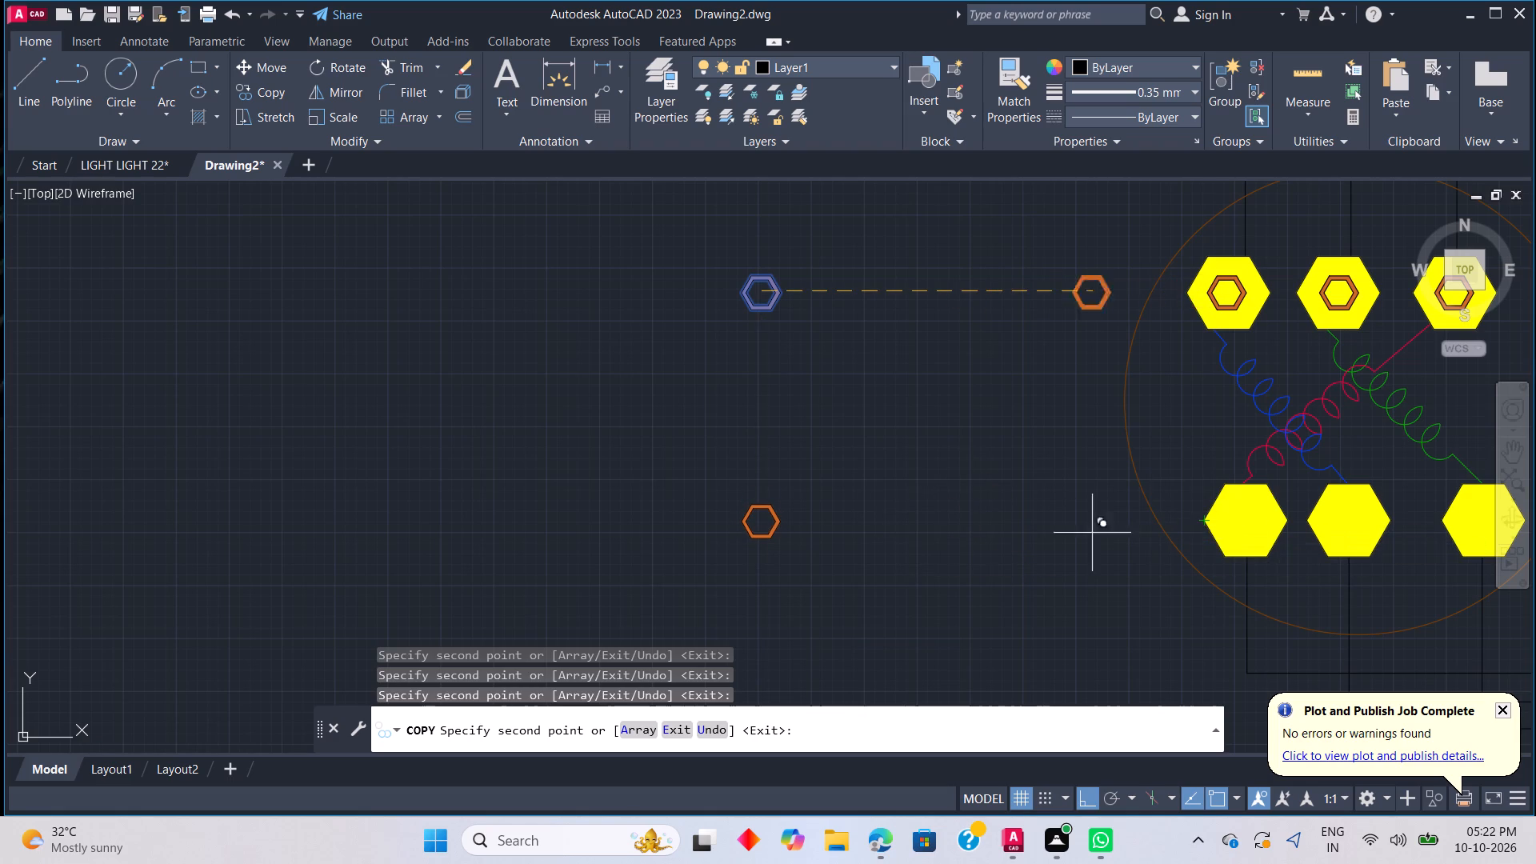
key("grave")
key("grave")
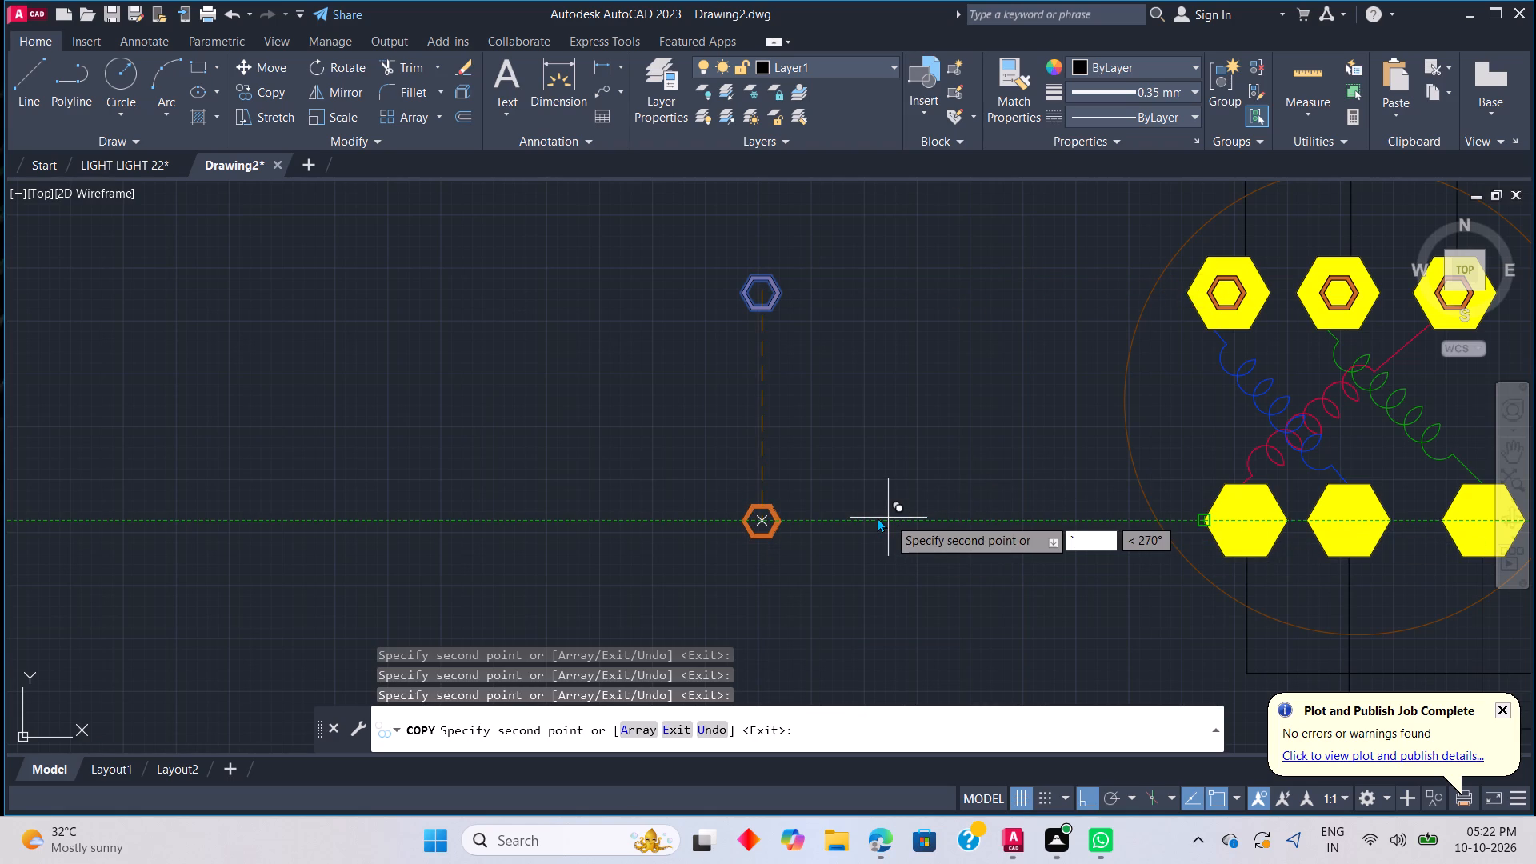
key("Escape")
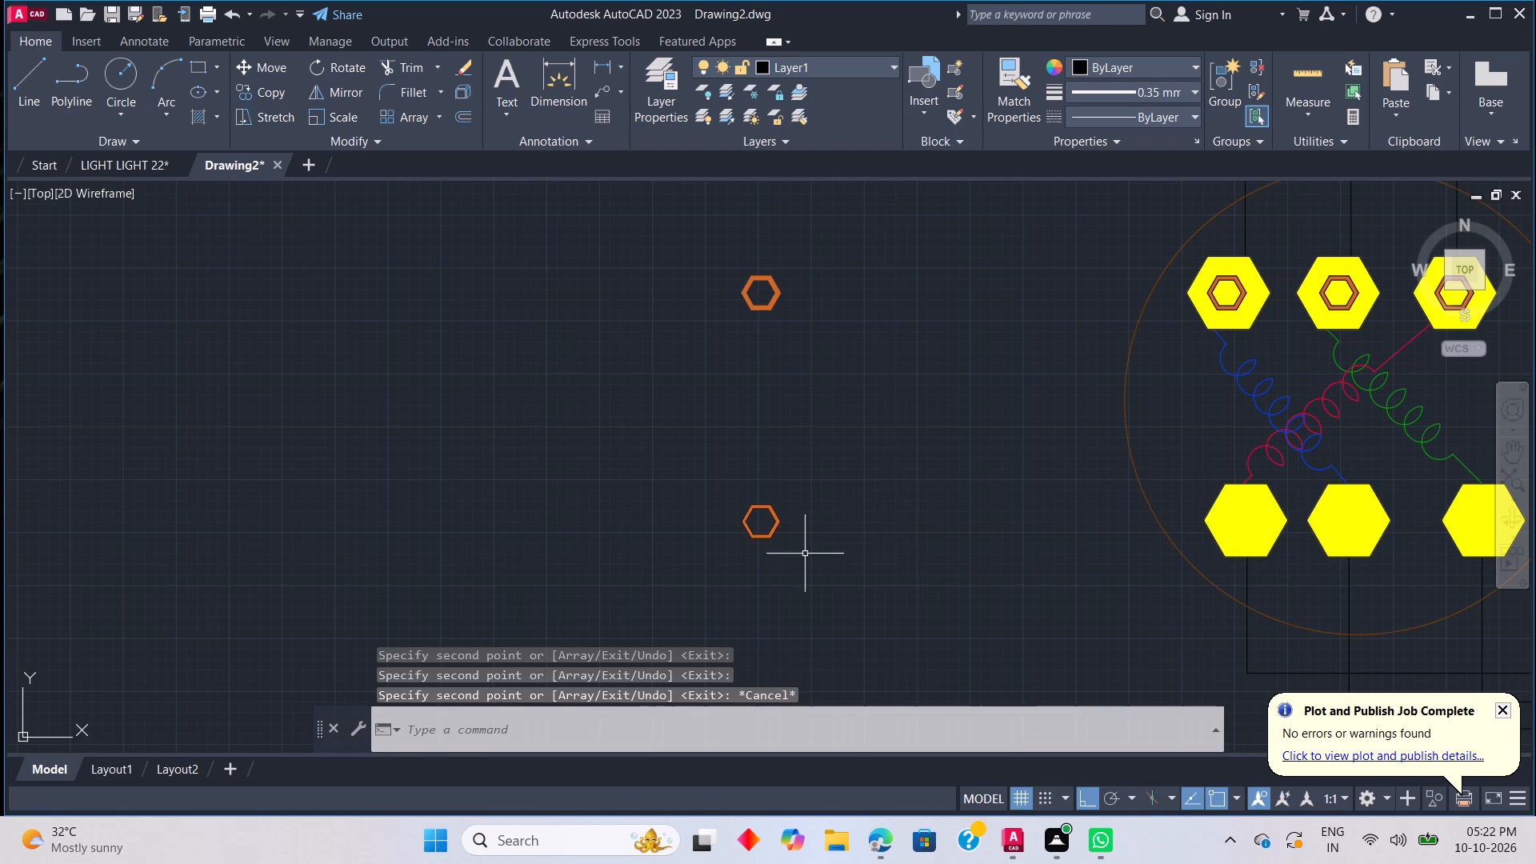
Copy the lower orange ring from its centre into each of the three lower yellow hexagons of the coil symbol.
left_click(805, 557)
left_click(674, 490)
right_click(815, 515)
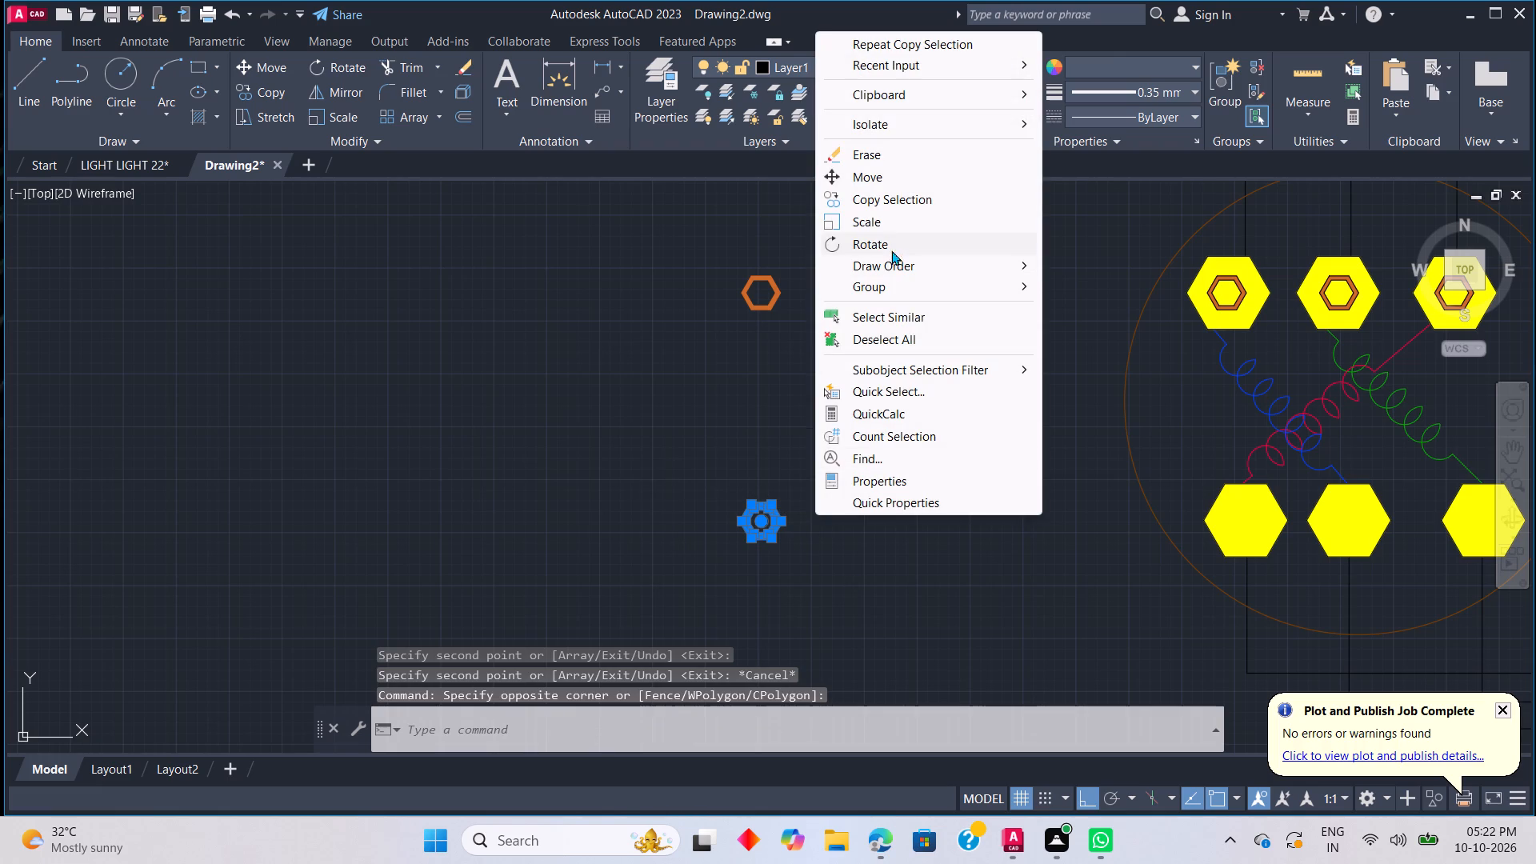
left_click(890, 194)
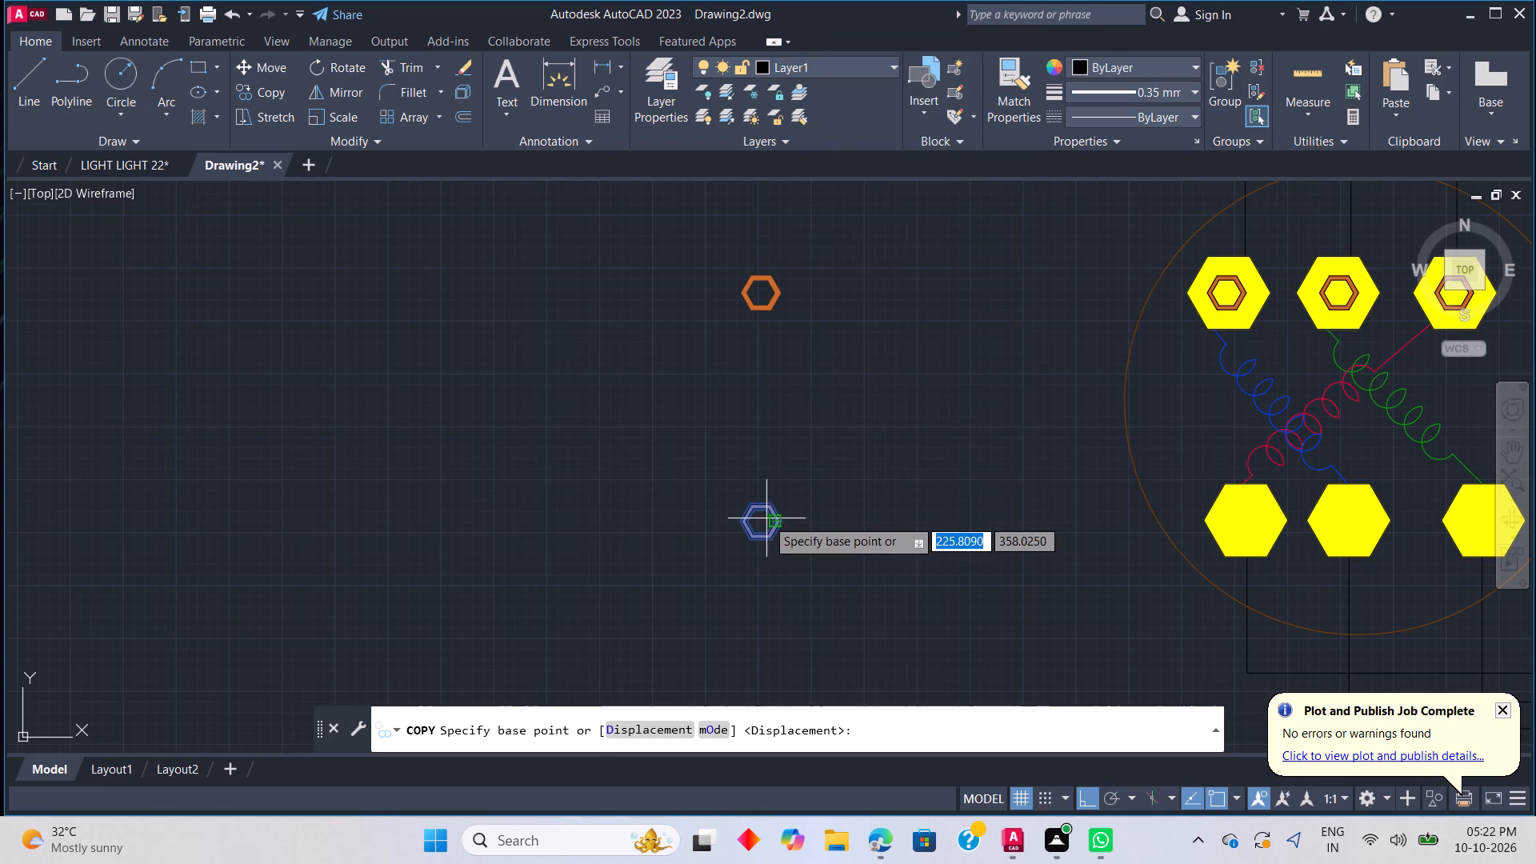
scroll(756, 522, "up", 2)
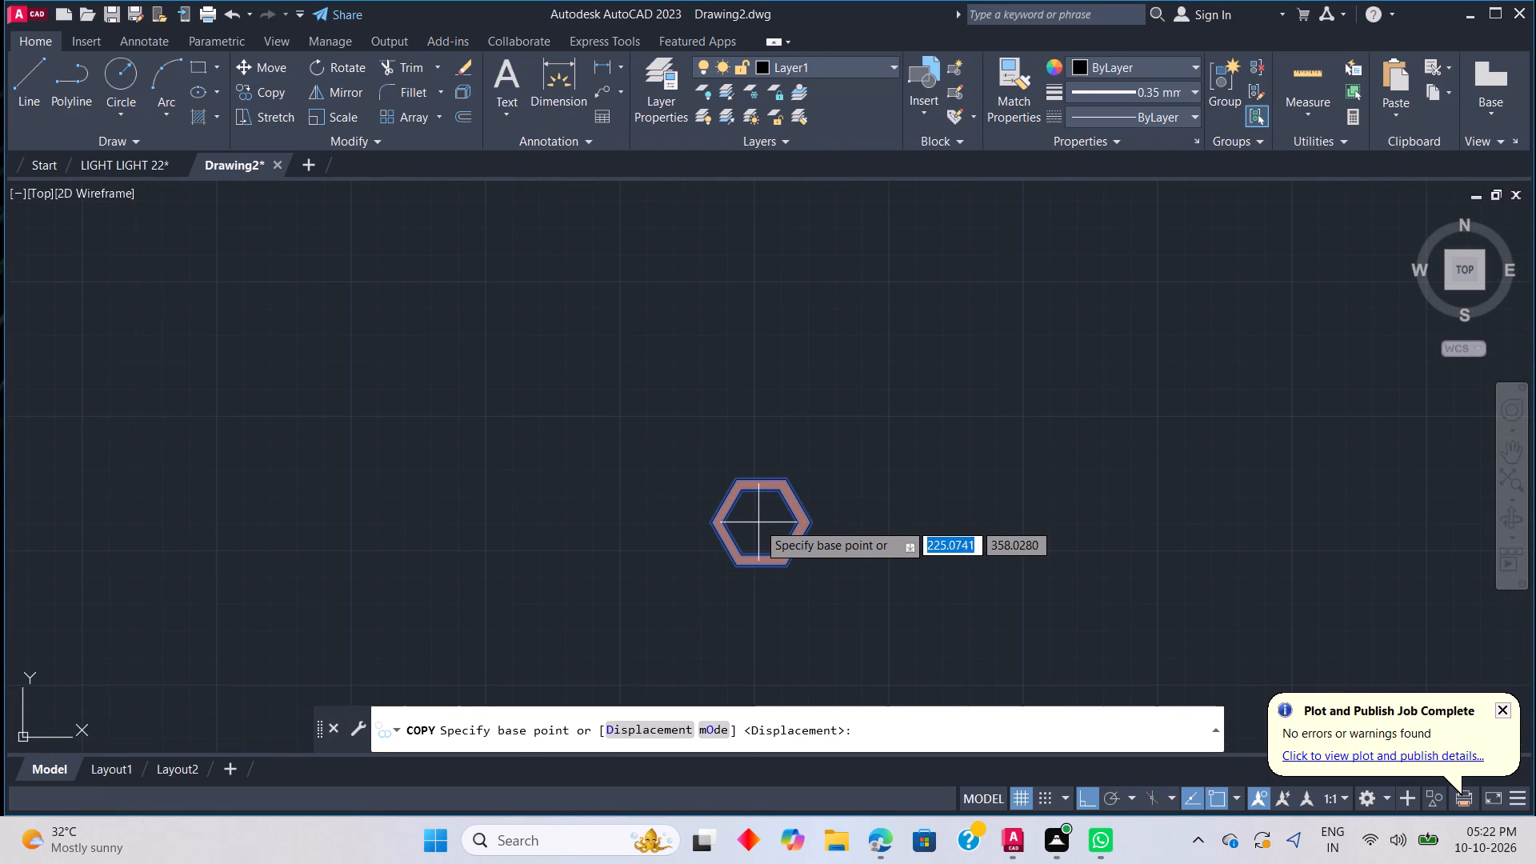
left_click(757, 522)
scroll(1066, 478, "down", 4)
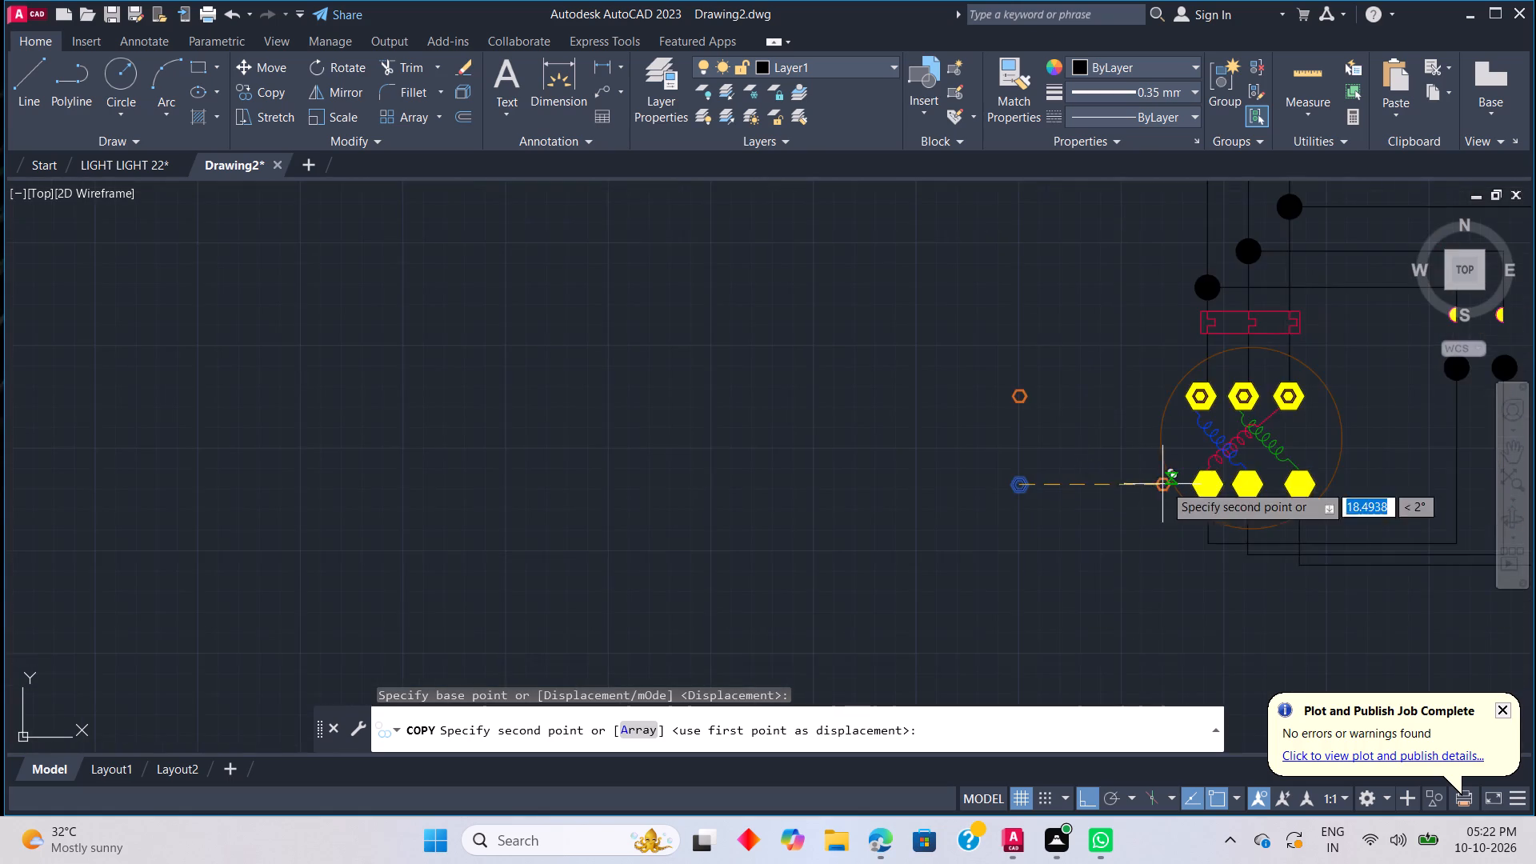
scroll(1176, 485, "up", 3)
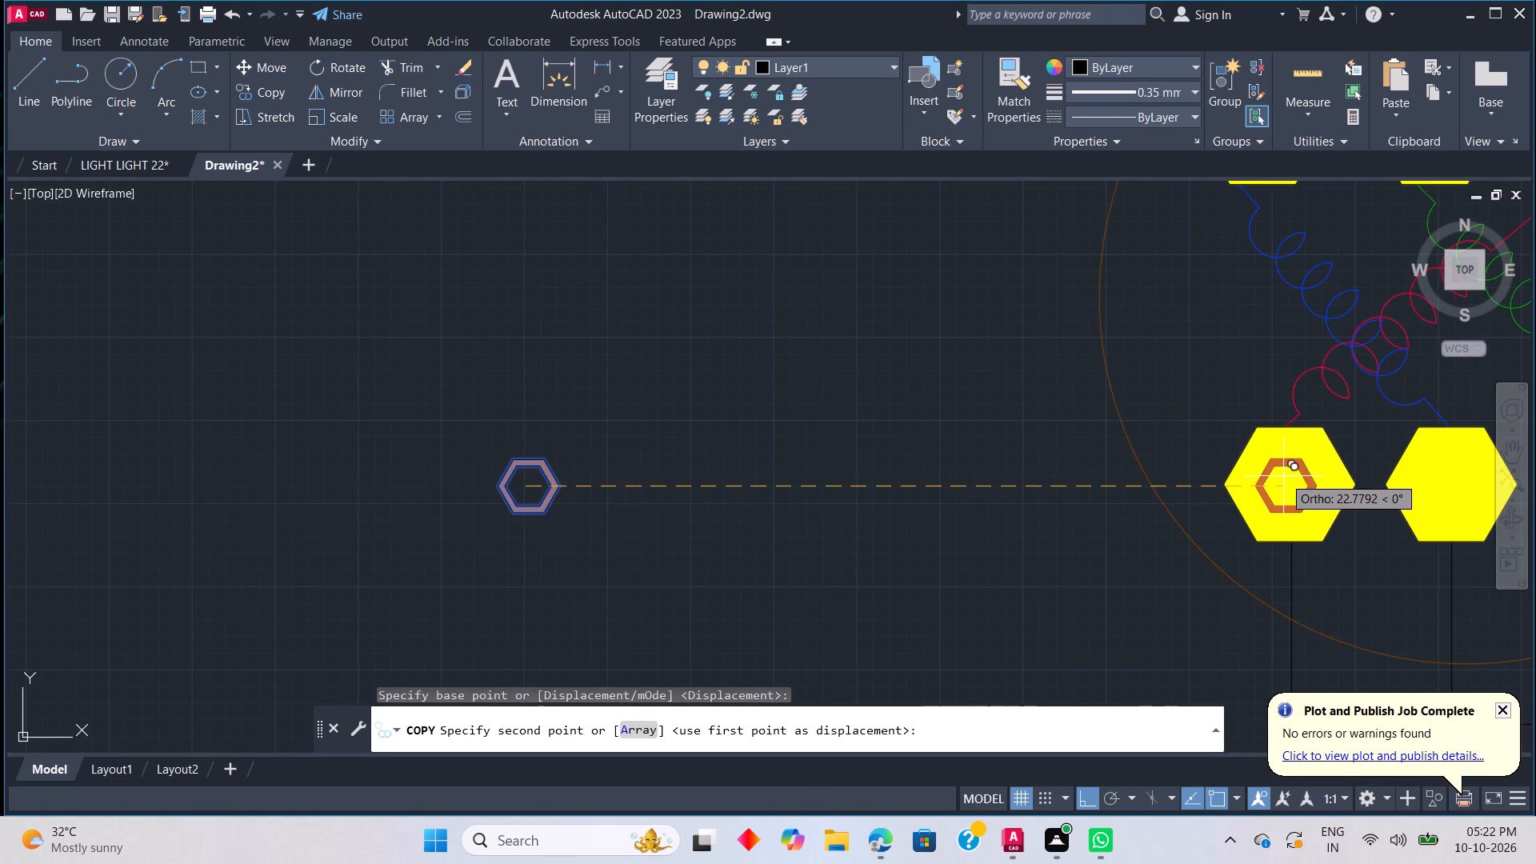
left_click(1286, 476)
scroll(1336, 483, "down", 1)
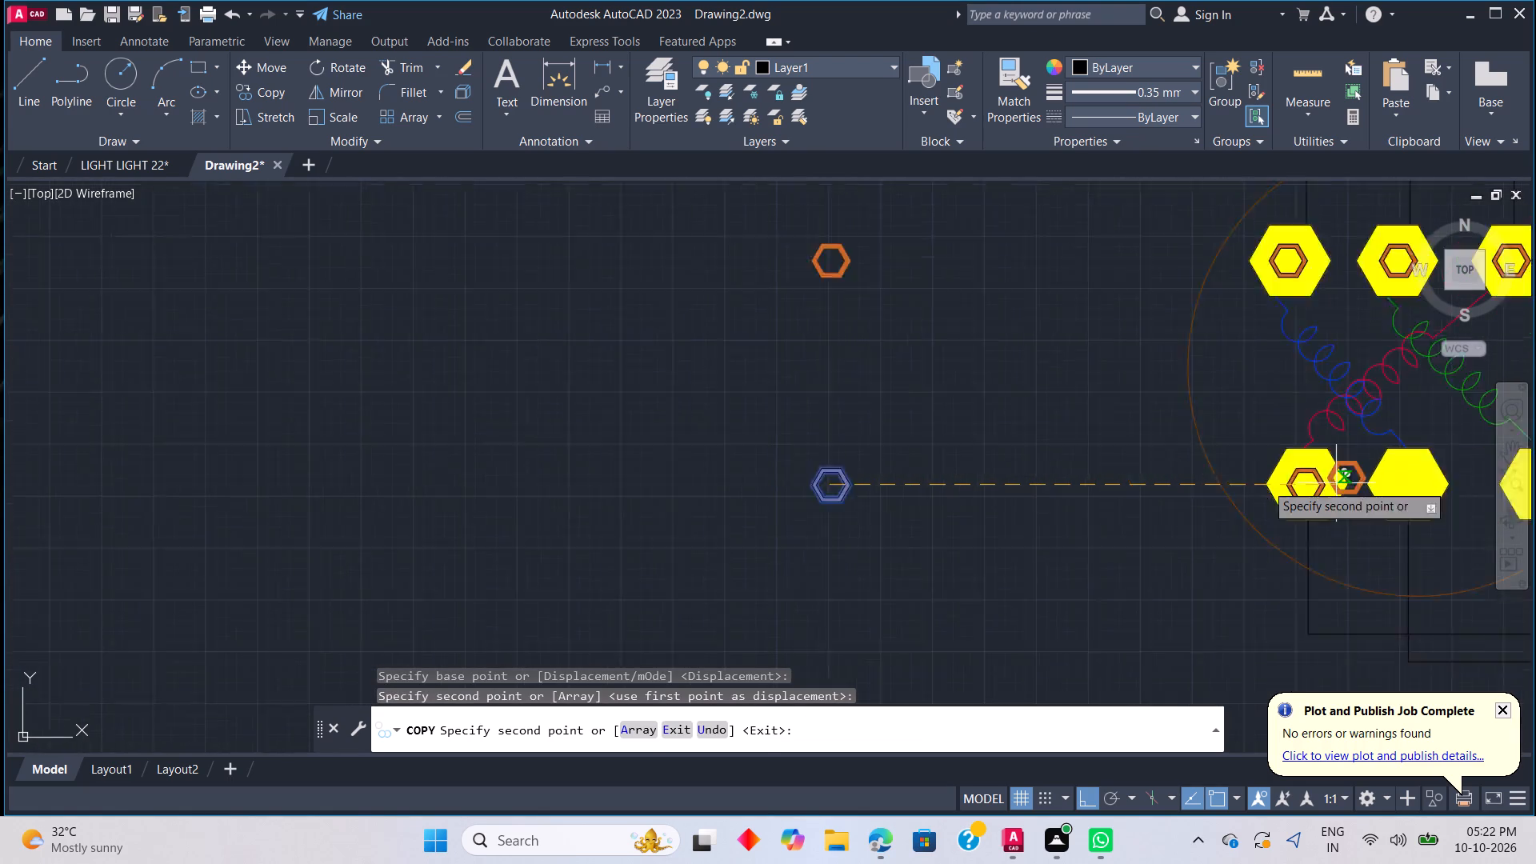
scroll(1336, 483, "down", 2)
middle_click_drag(1336, 480, 1060, 470)
scroll(1150, 441, "up", 2)
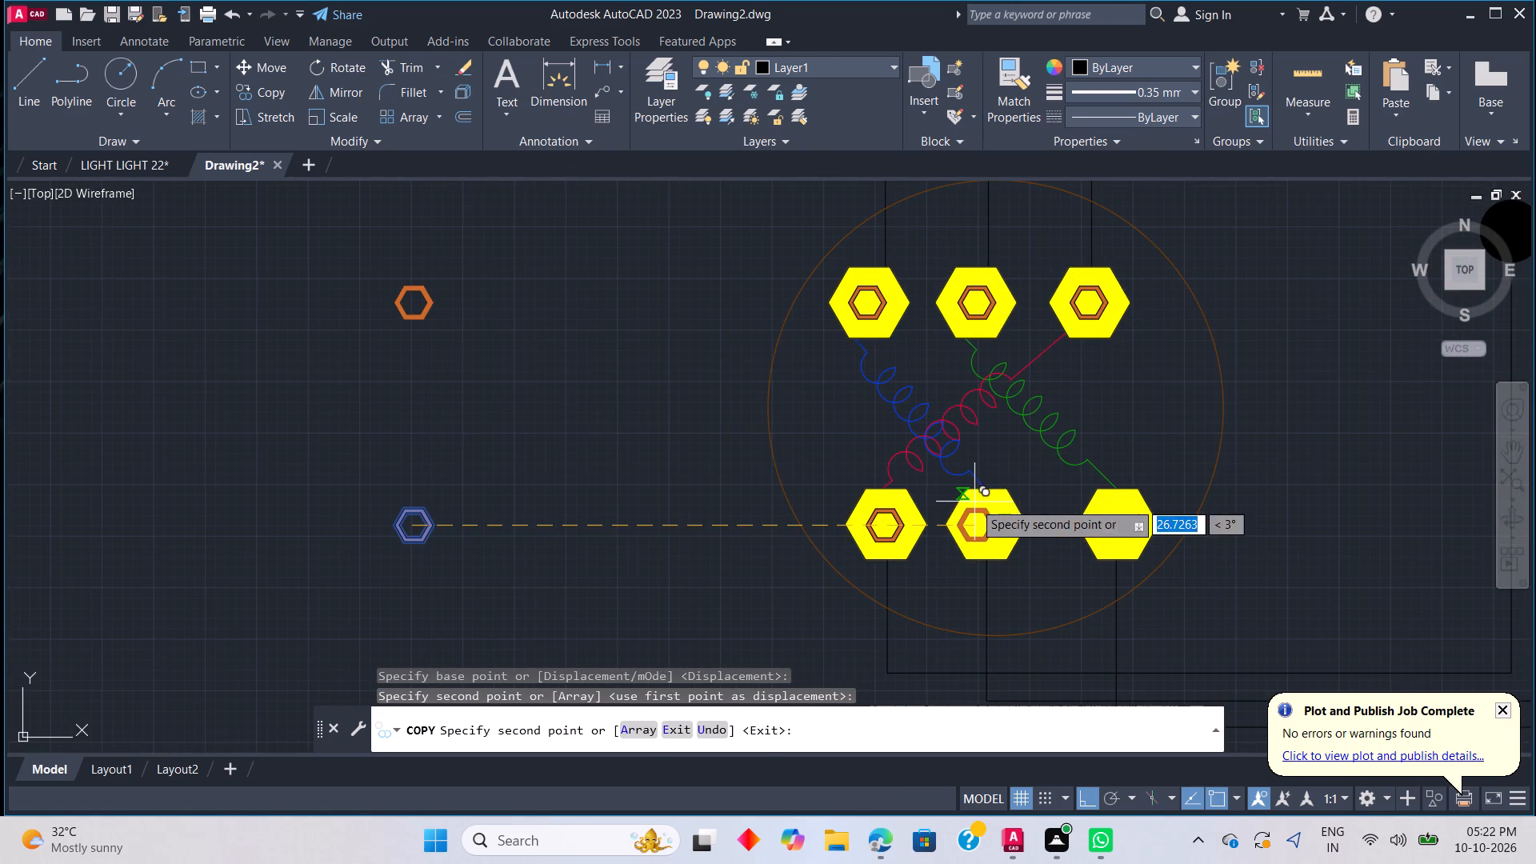
scroll(998, 513, "up", 2)
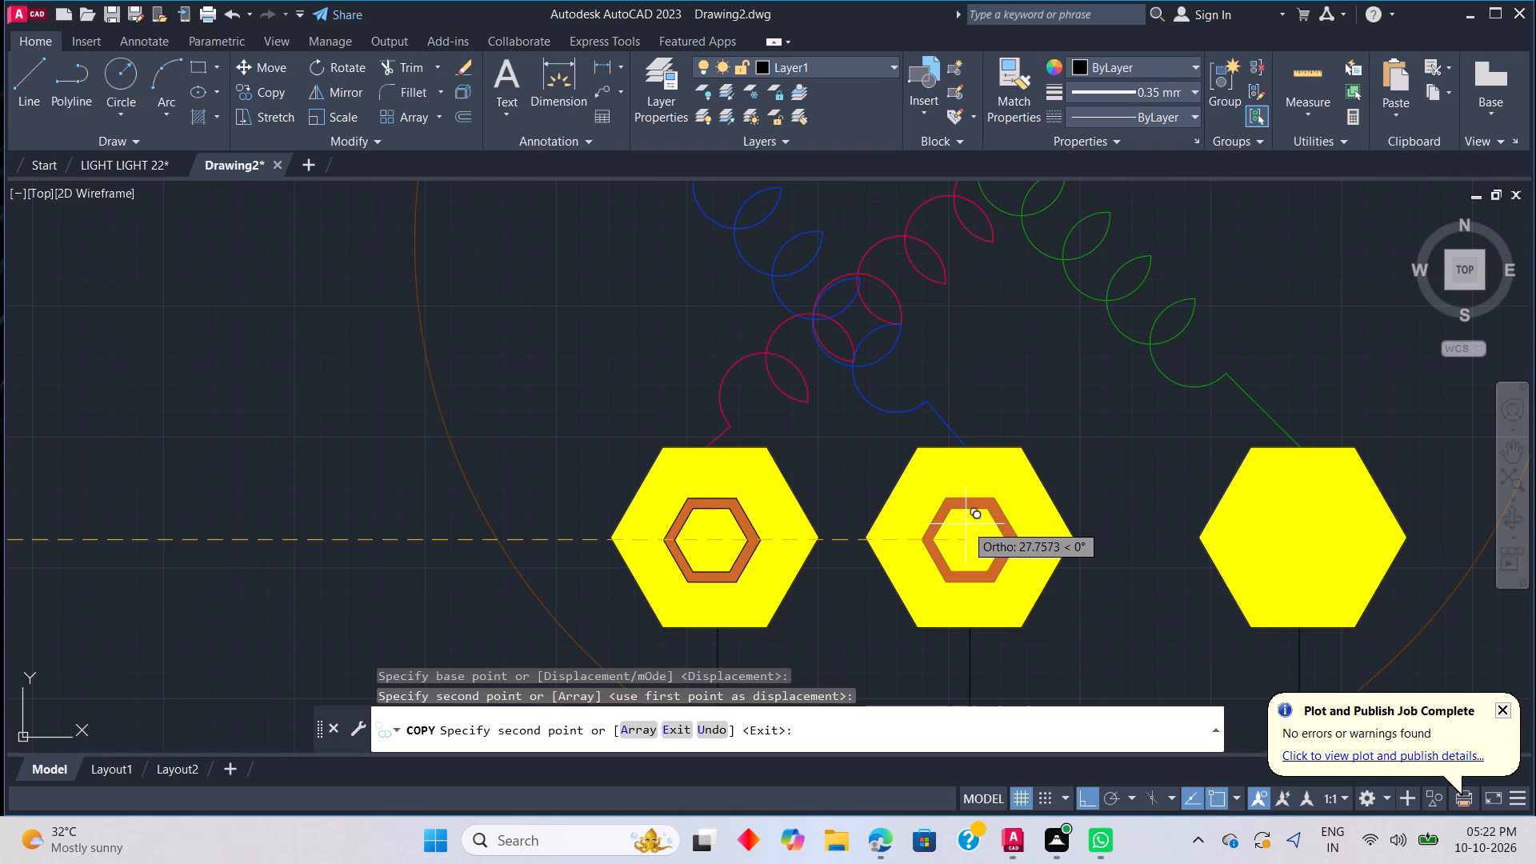
left_click(966, 524)
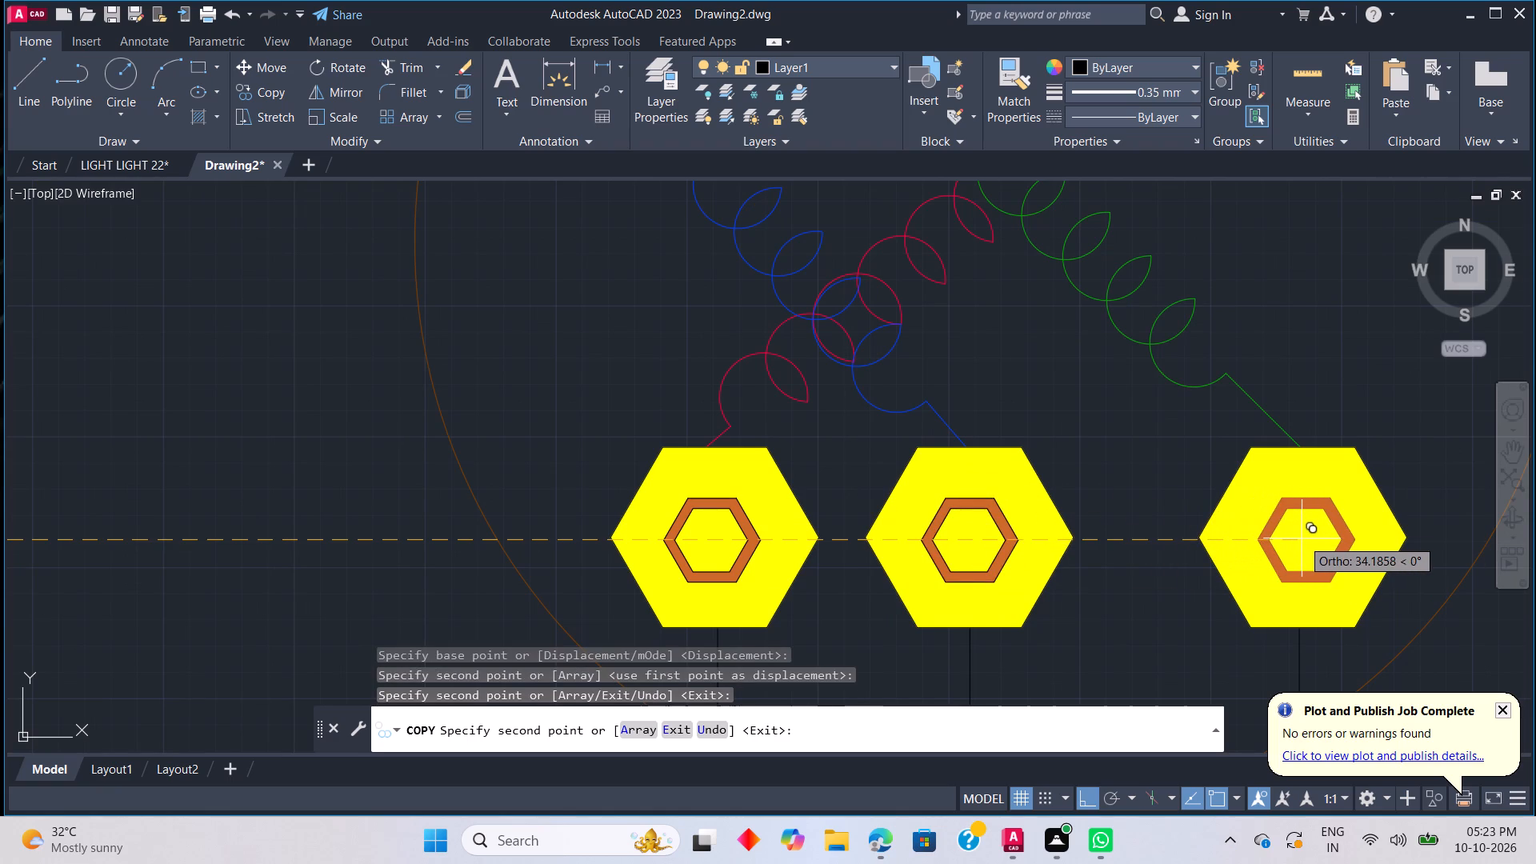
left_click(1298, 541)
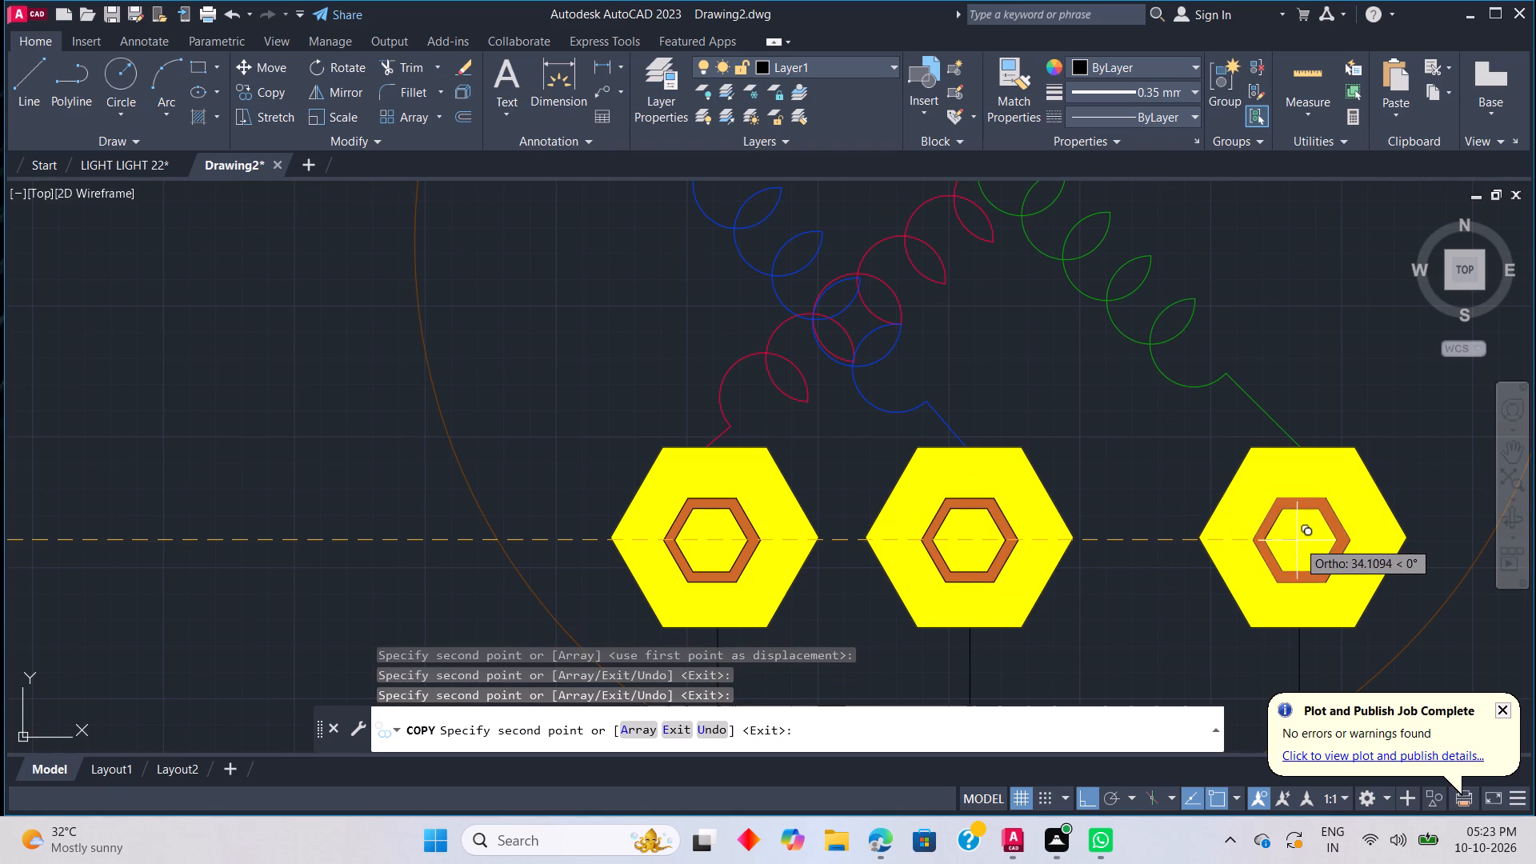
key("Escape")
Delete the two leftover orange hexagon rings standing beside the circled coil symbol.
scroll(1281, 534, "down", 4)
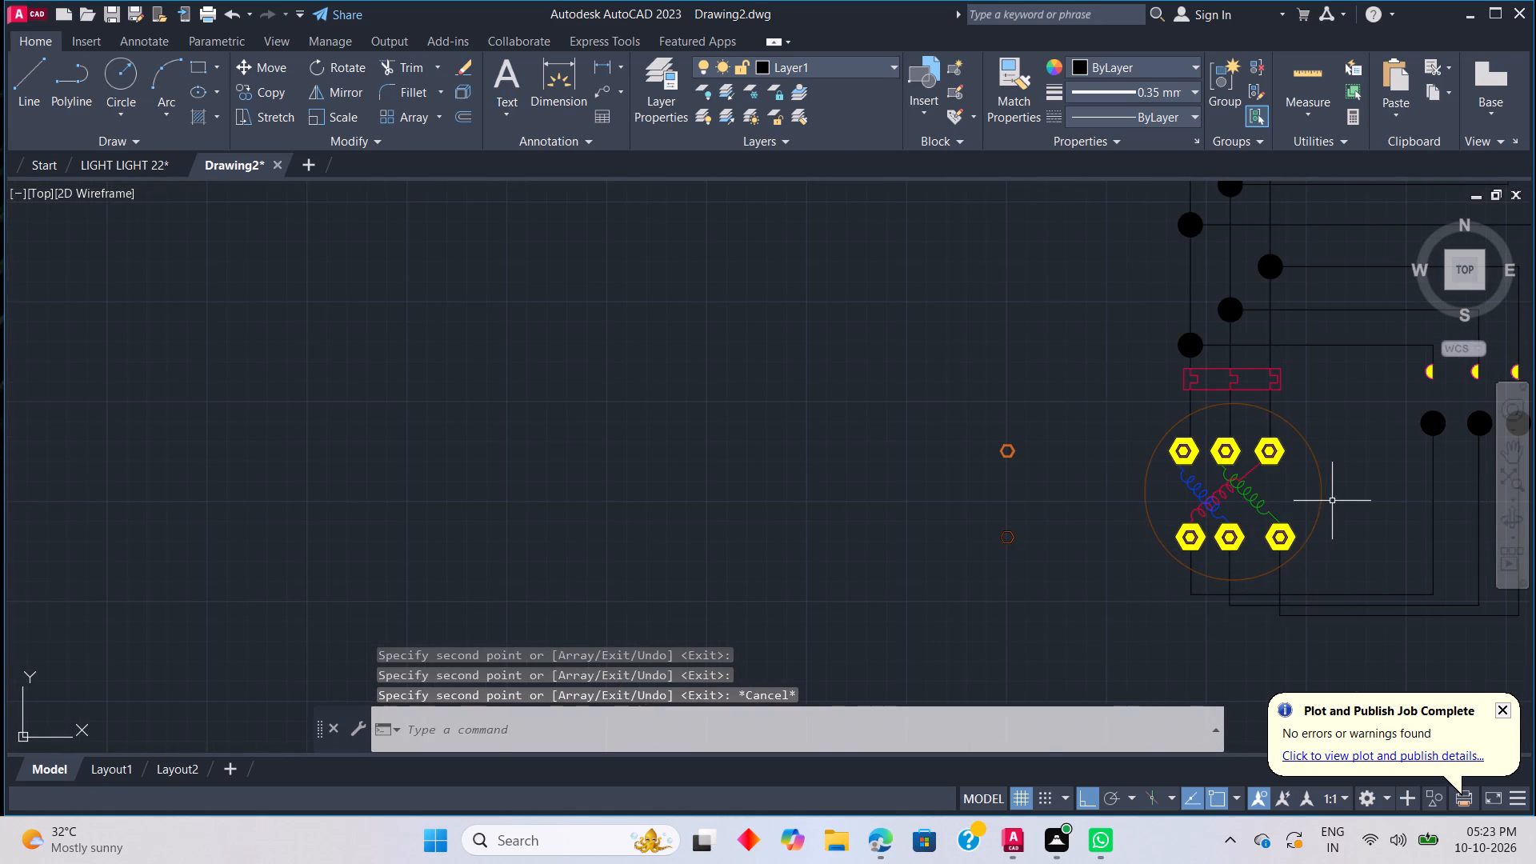
middle_click_drag(1334, 499, 1076, 581)
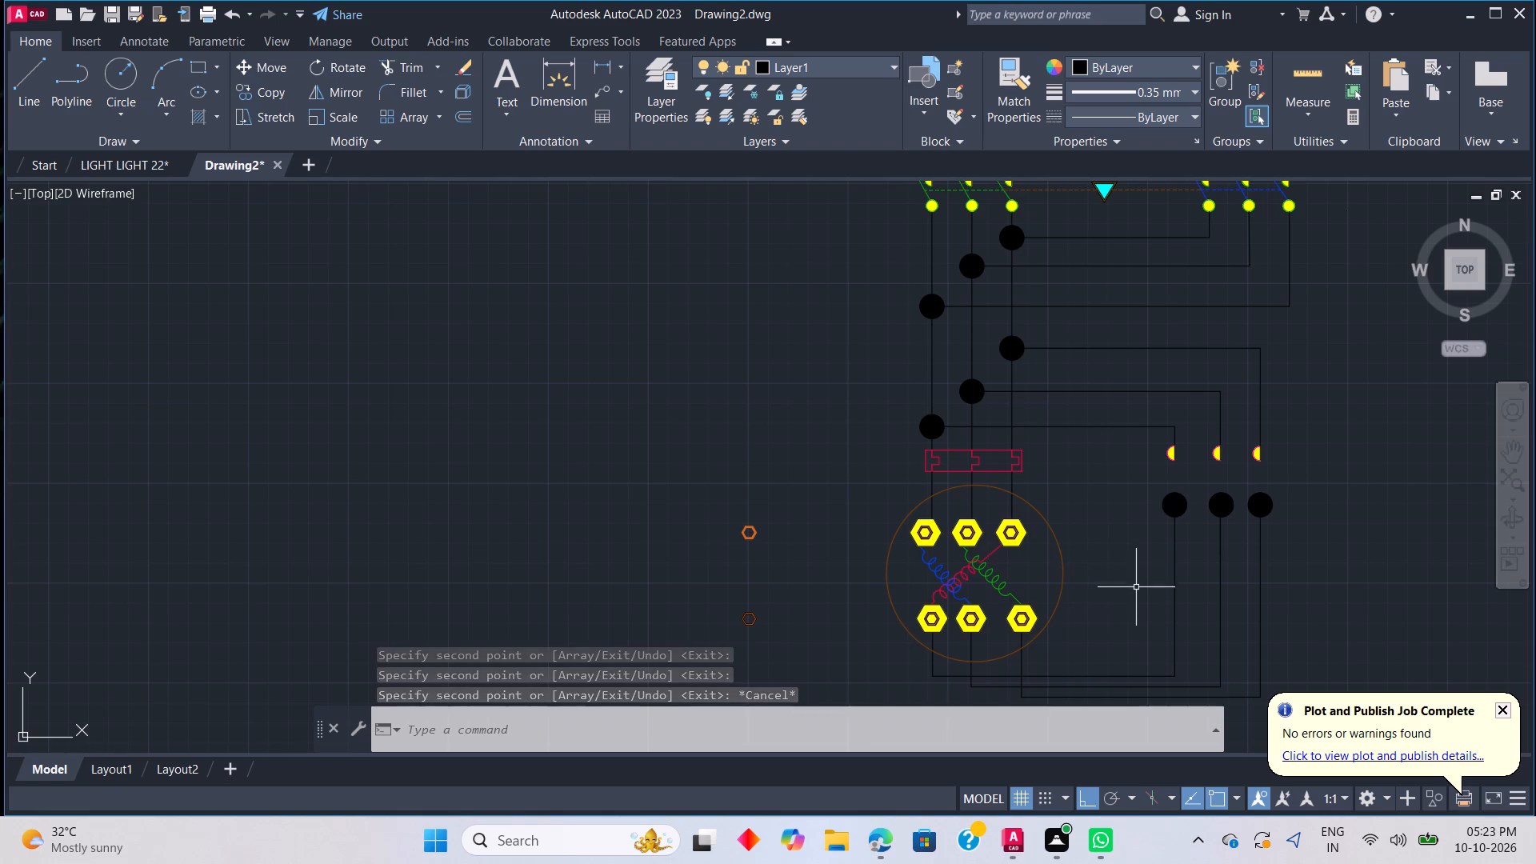
middle_click_drag(1148, 613, 1095, 524)
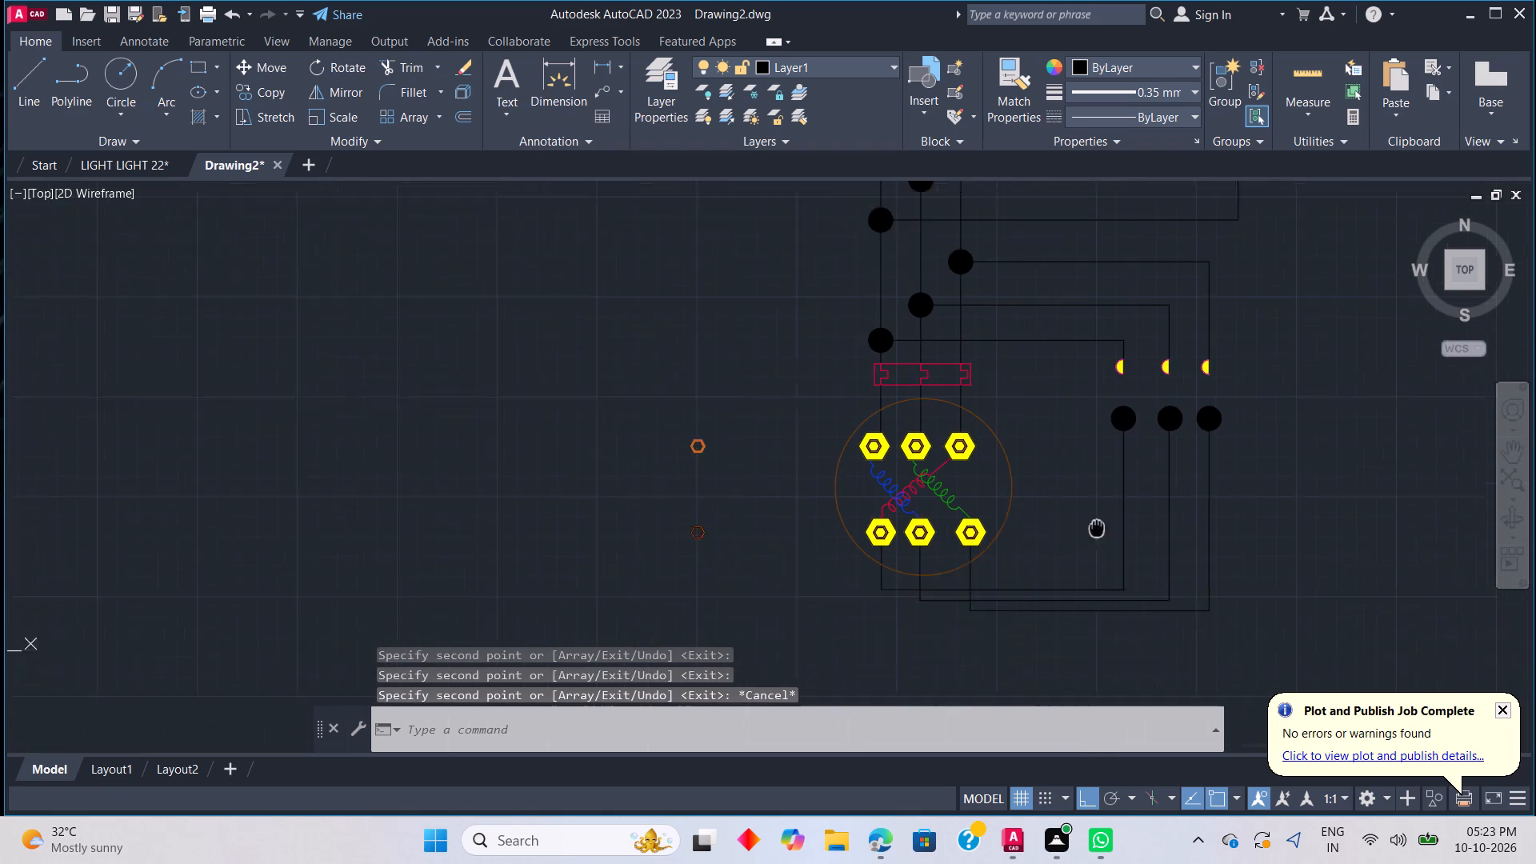
middle_click_drag(1095, 524, 1063, 466)
left_click_drag(731, 542, 718, 506)
left_click(623, 318)
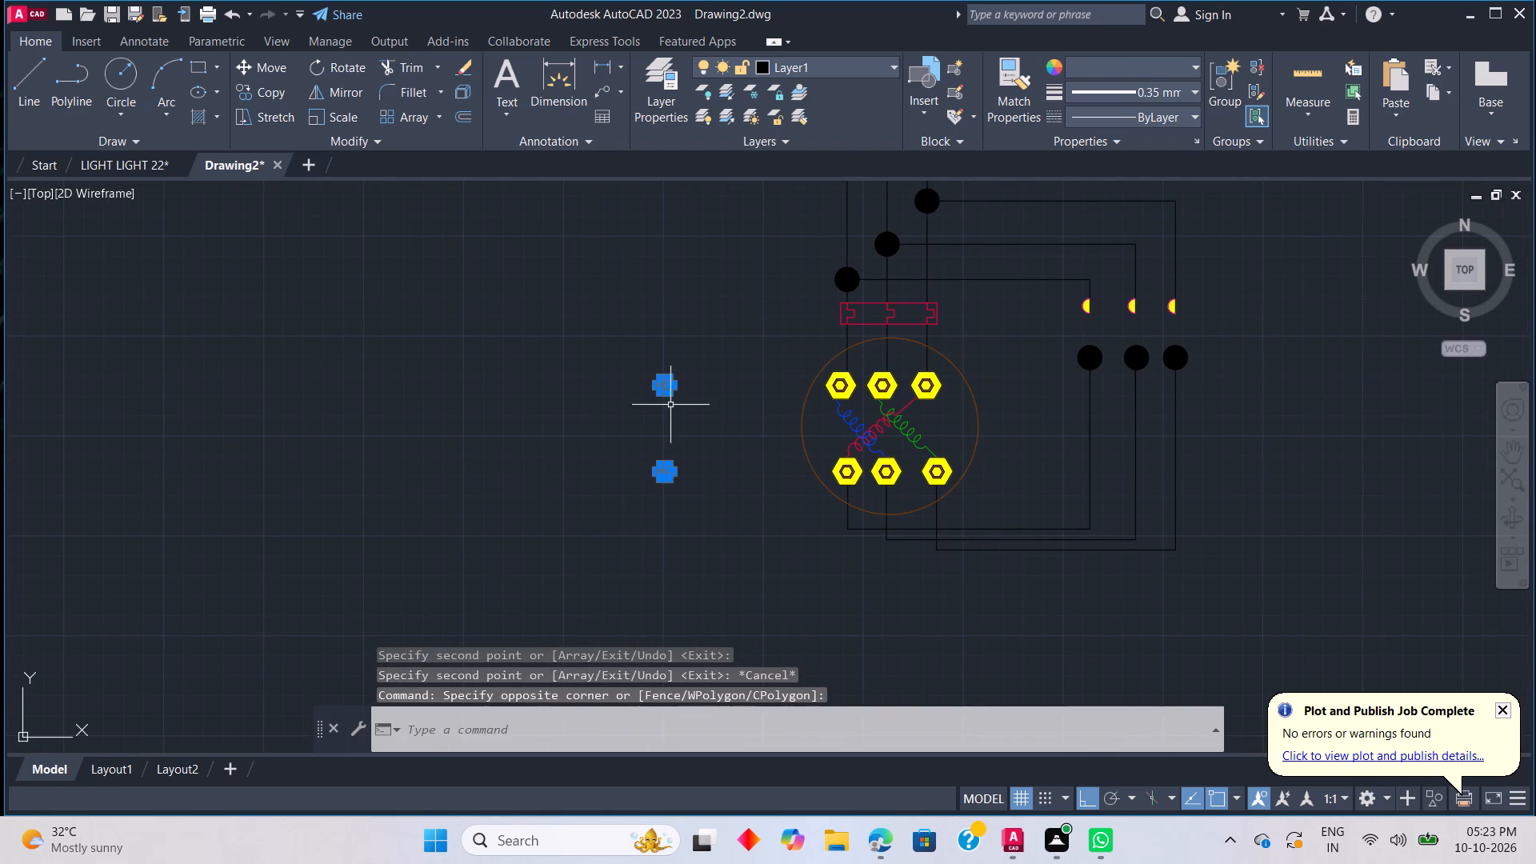
key("Delete")
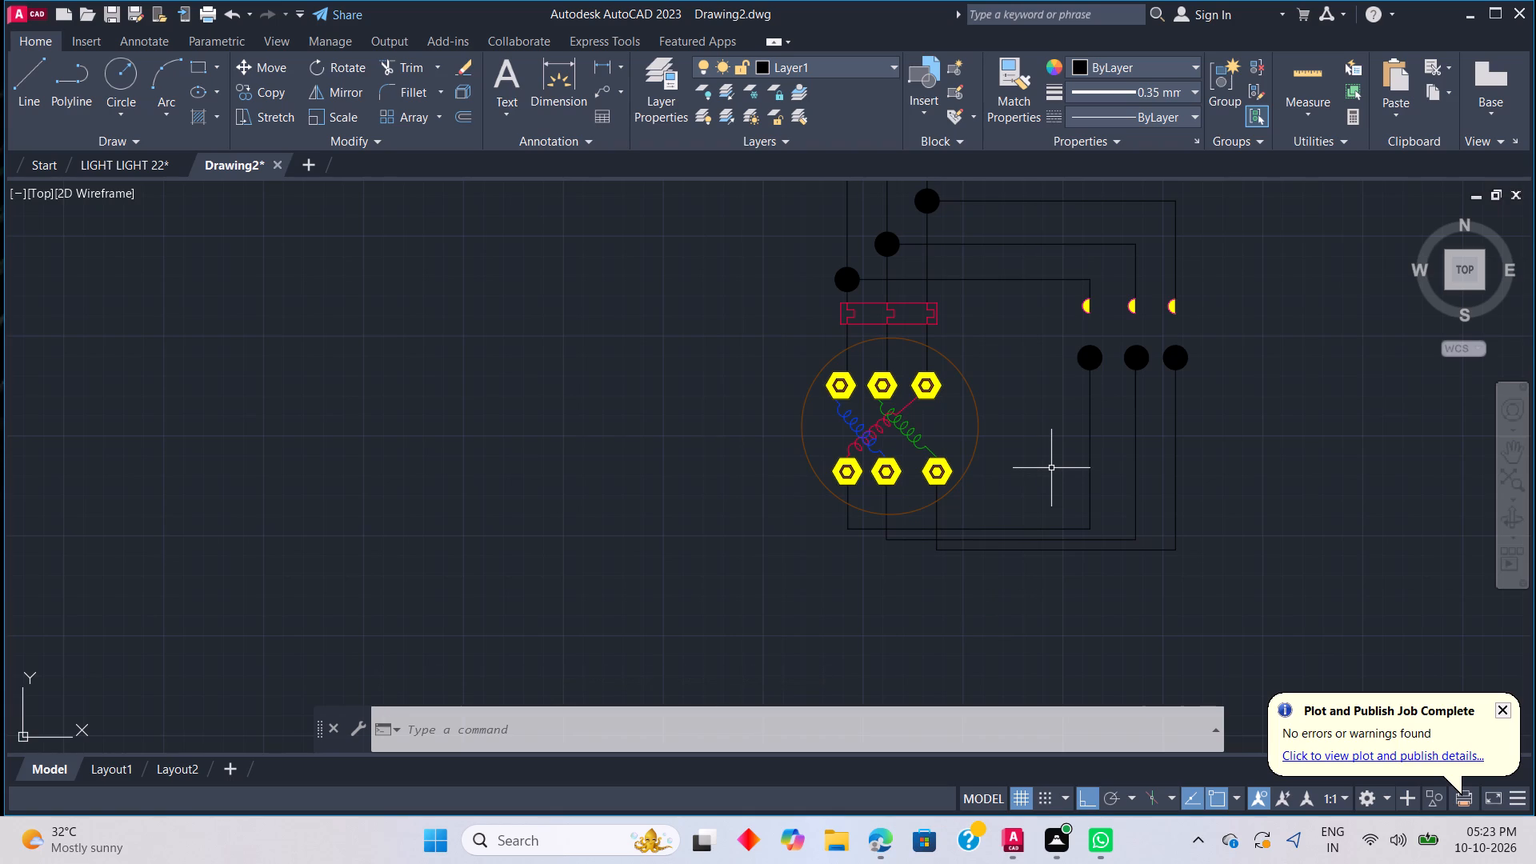
Delete the three filled black circles beneath the yellow half-circle contacts on the branch beside the coil symbol.
scroll(1122, 373, "up", 1)
middle_click(1122, 373)
middle_click_drag(1121, 373, 1098, 412)
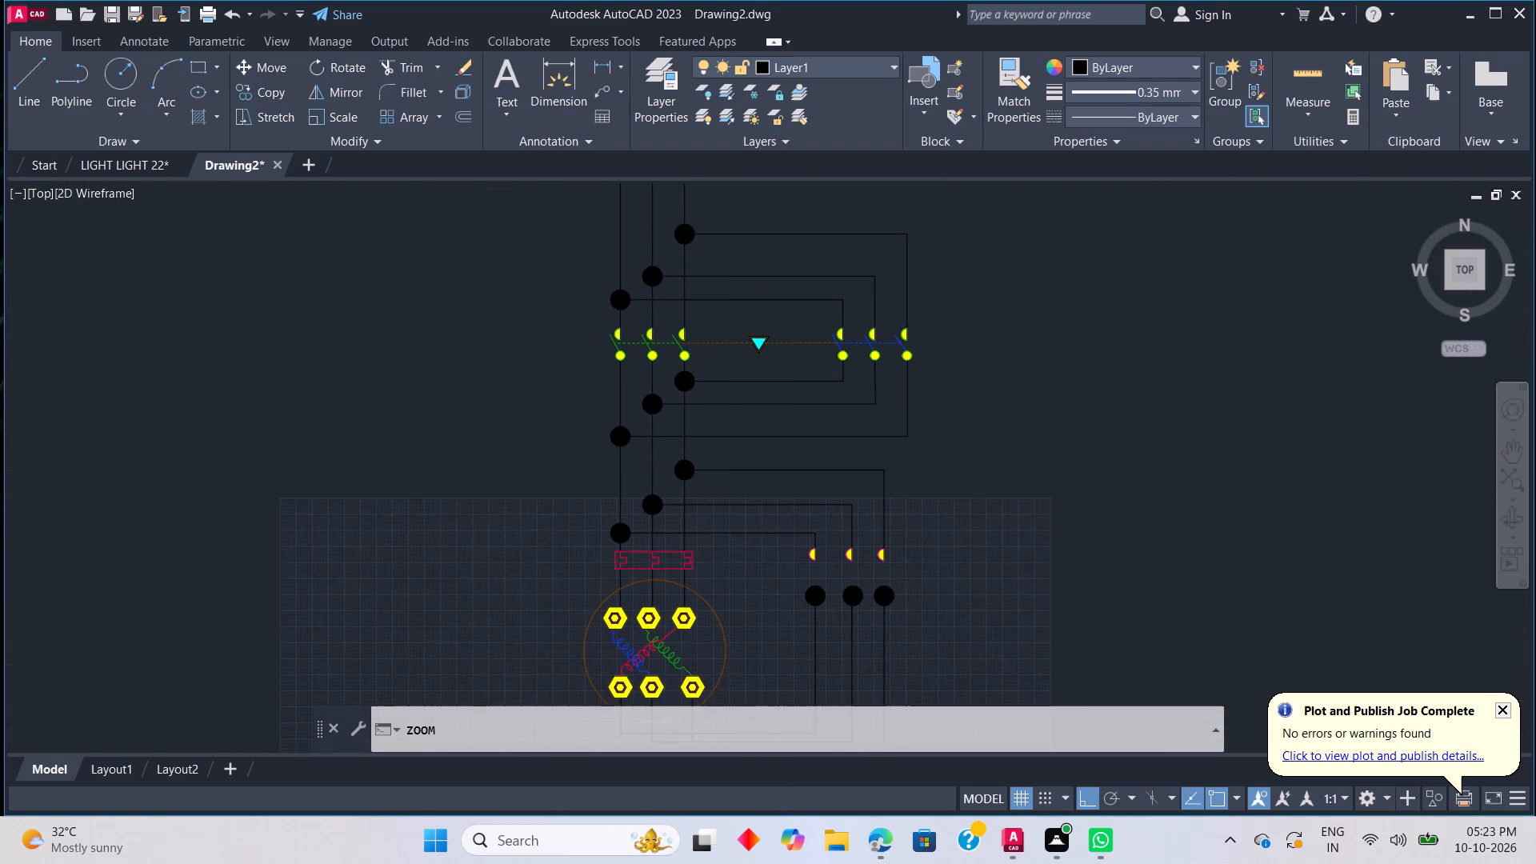
scroll(947, 586, "down", 1)
middle_click_drag(934, 554, 933, 524)
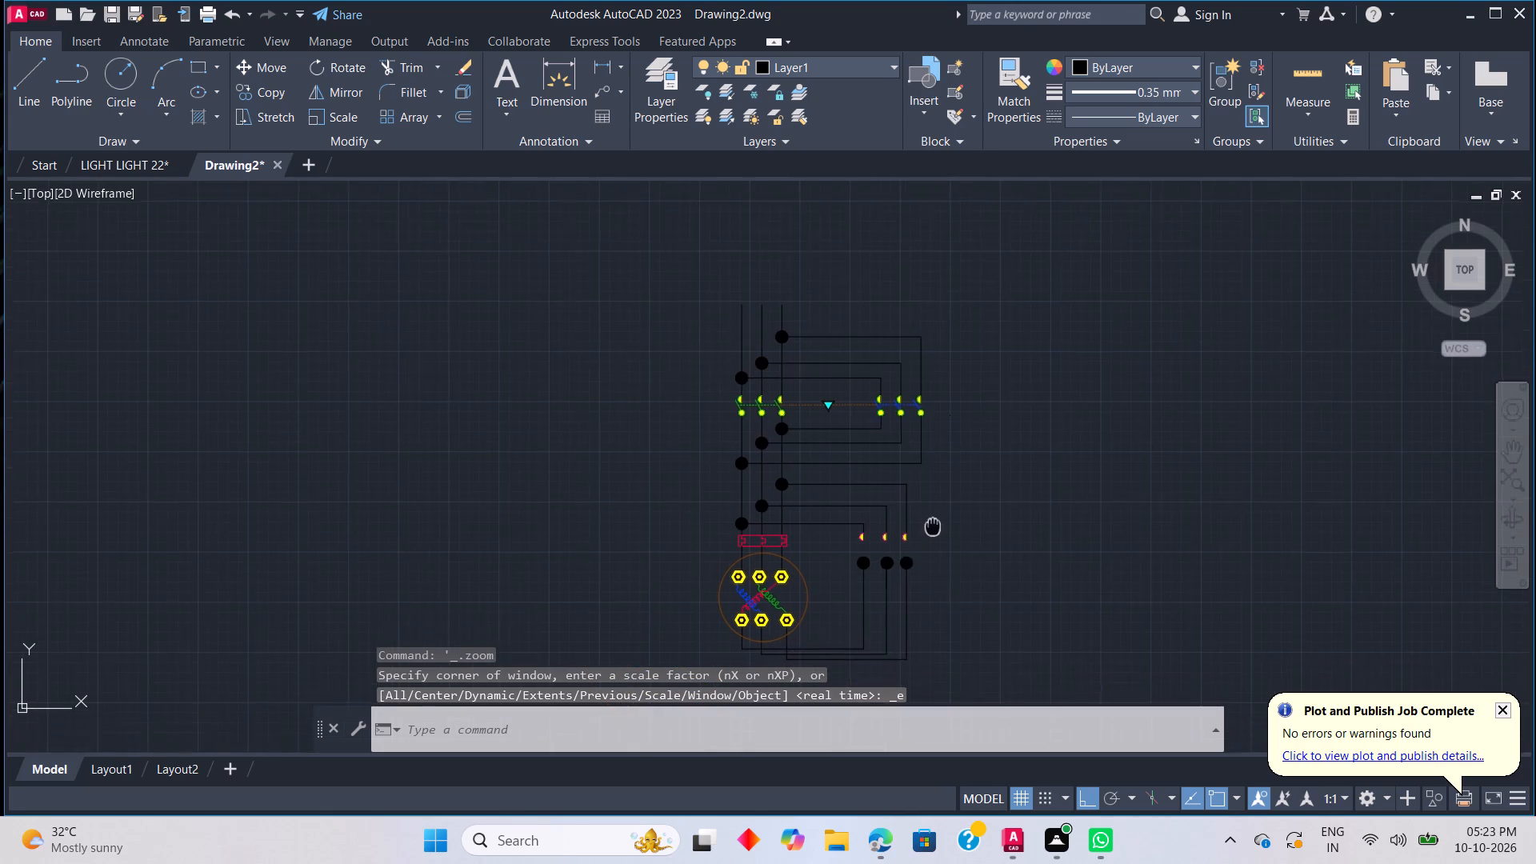
middle_click_drag(933, 524, 946, 452)
scroll(949, 460, "up", 1)
middle_click(940, 414)
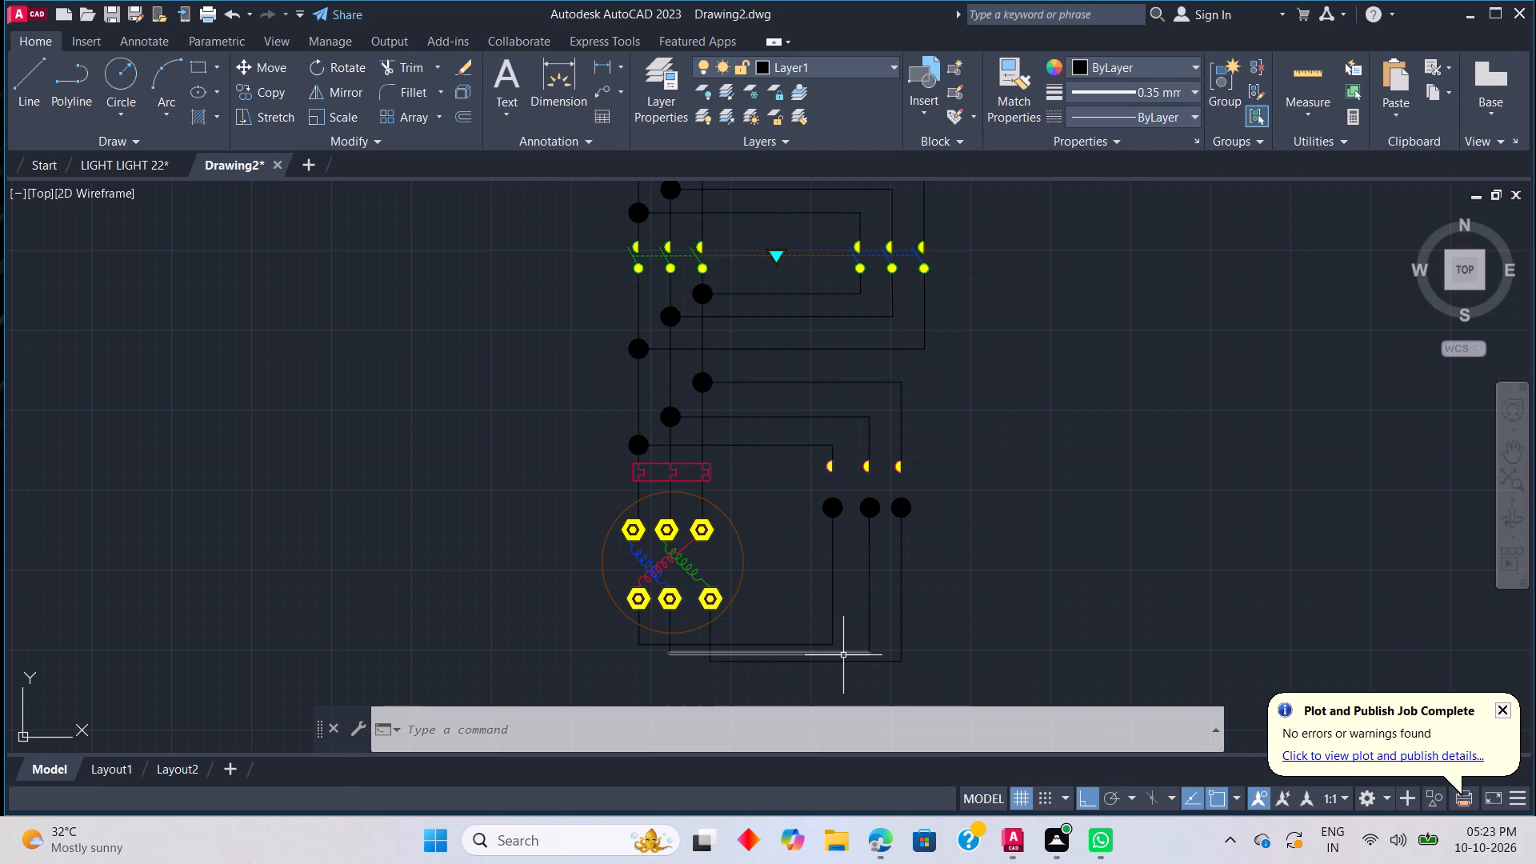
left_click(841, 509)
left_click(829, 508)
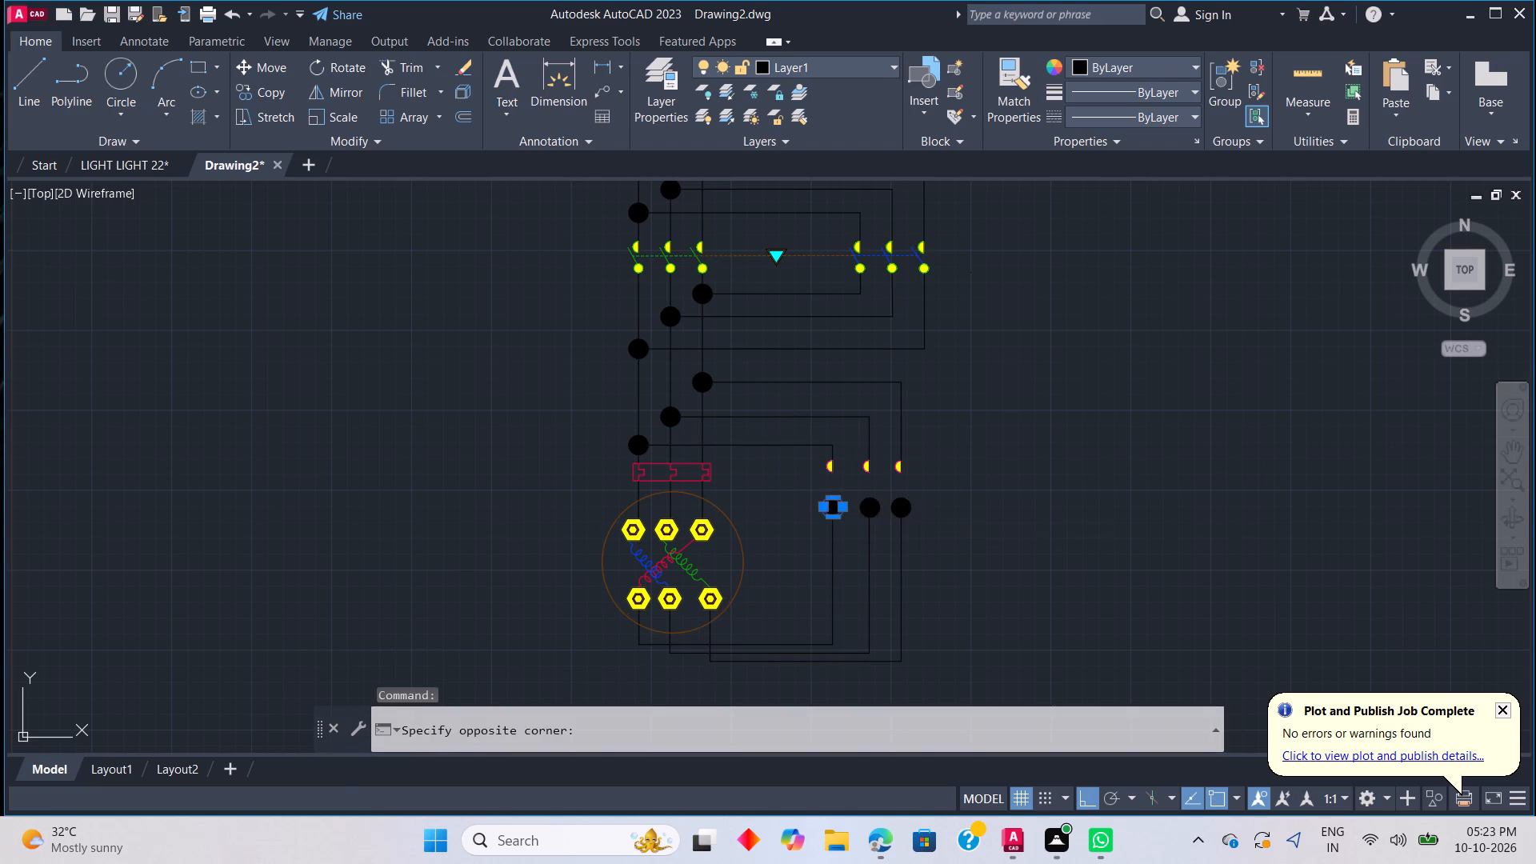
key("Delete")
left_click(859, 501)
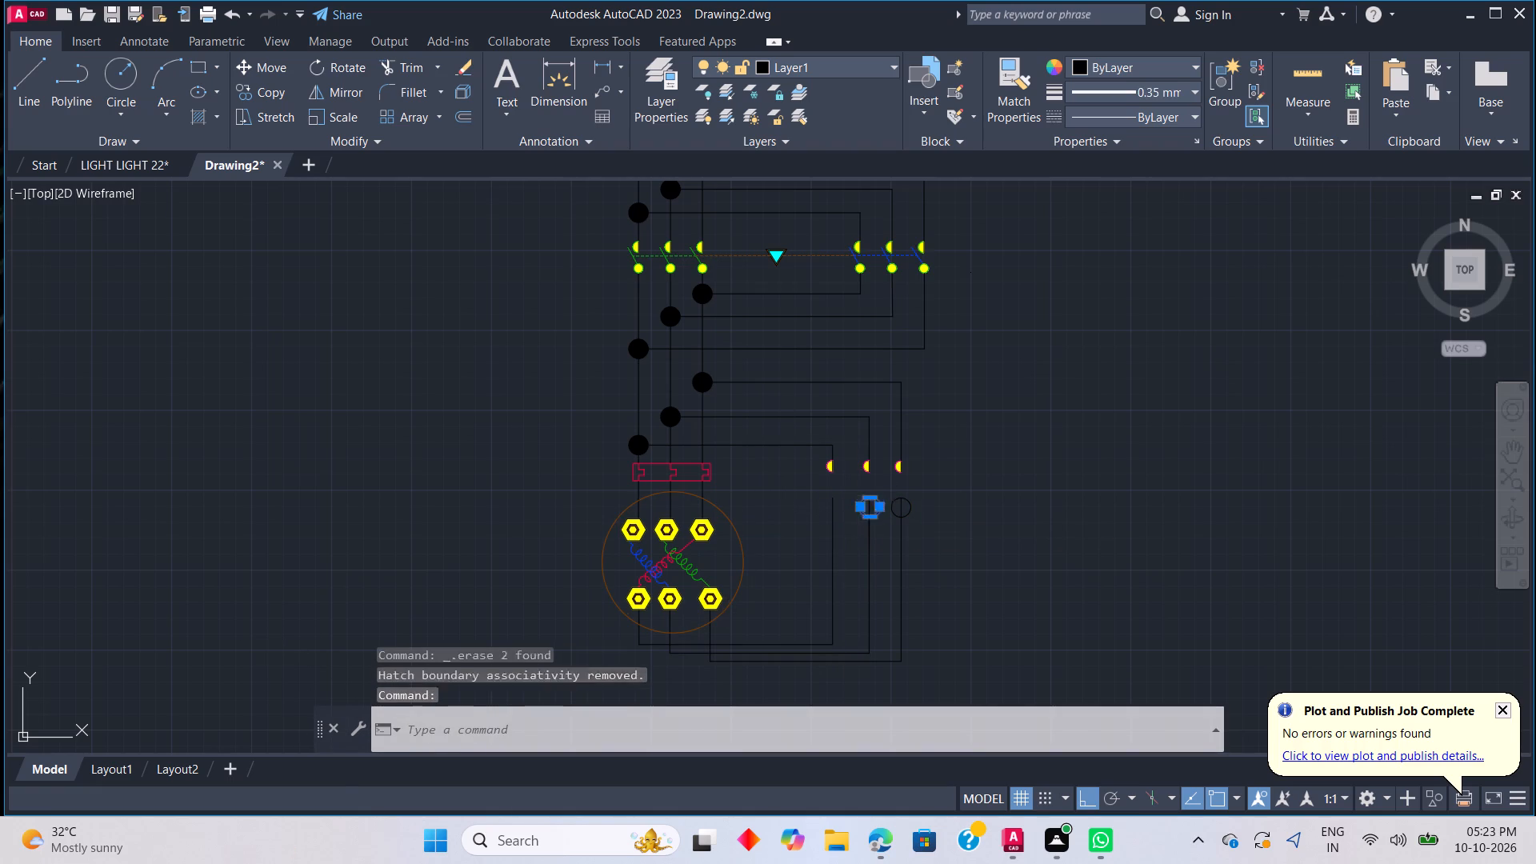
key("Delete")
left_click(913, 510)
key("Delete")
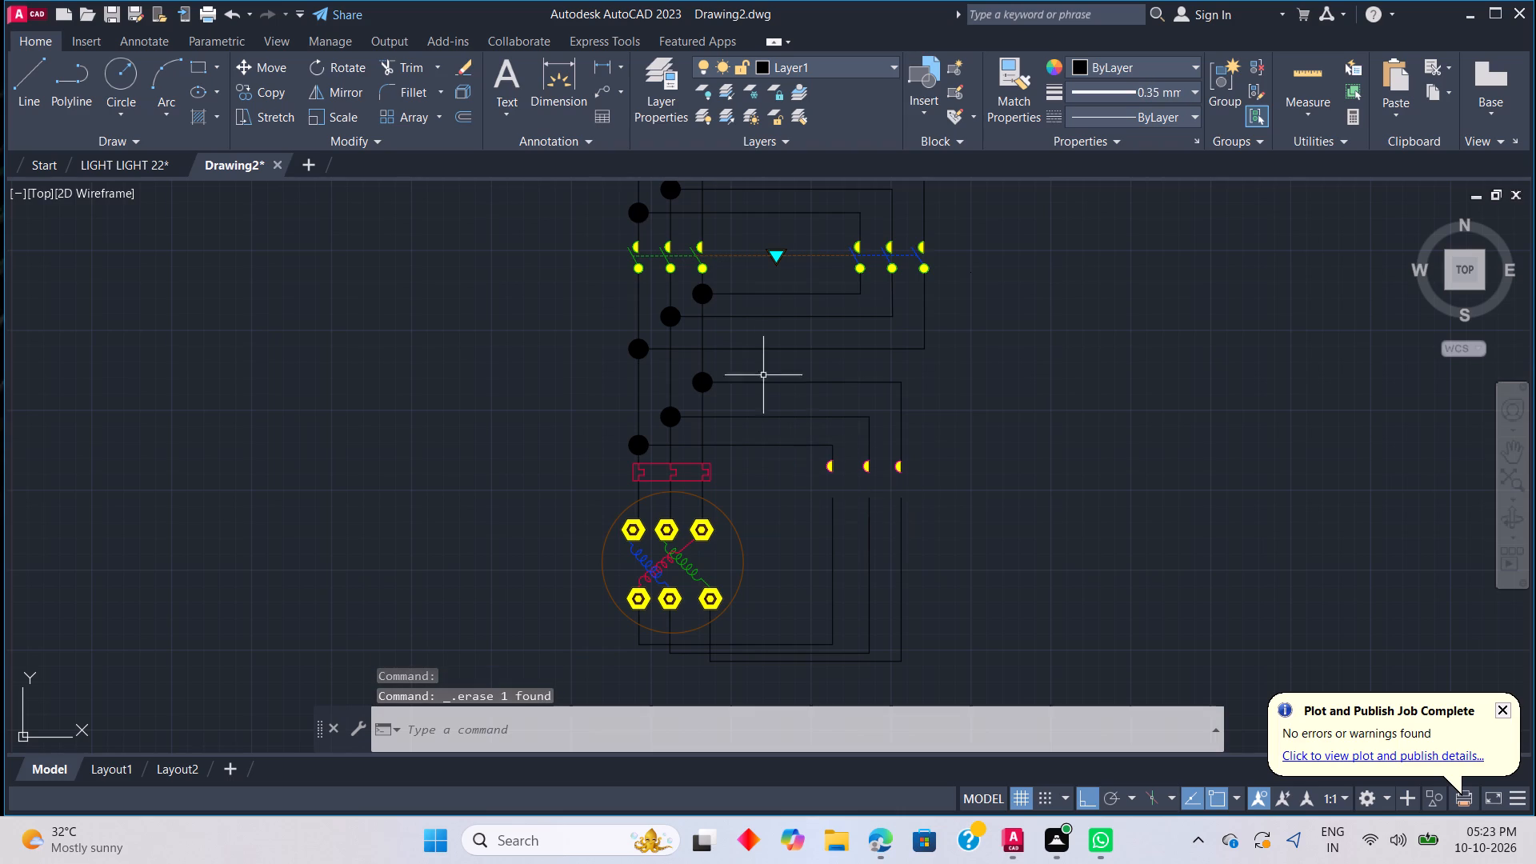
Copy the upper branch's three blue contact arms, yellow circles and wires beneath into the empty space beside the lower half-circle contacts, with Ortho off.
scroll(813, 294, "up", 1)
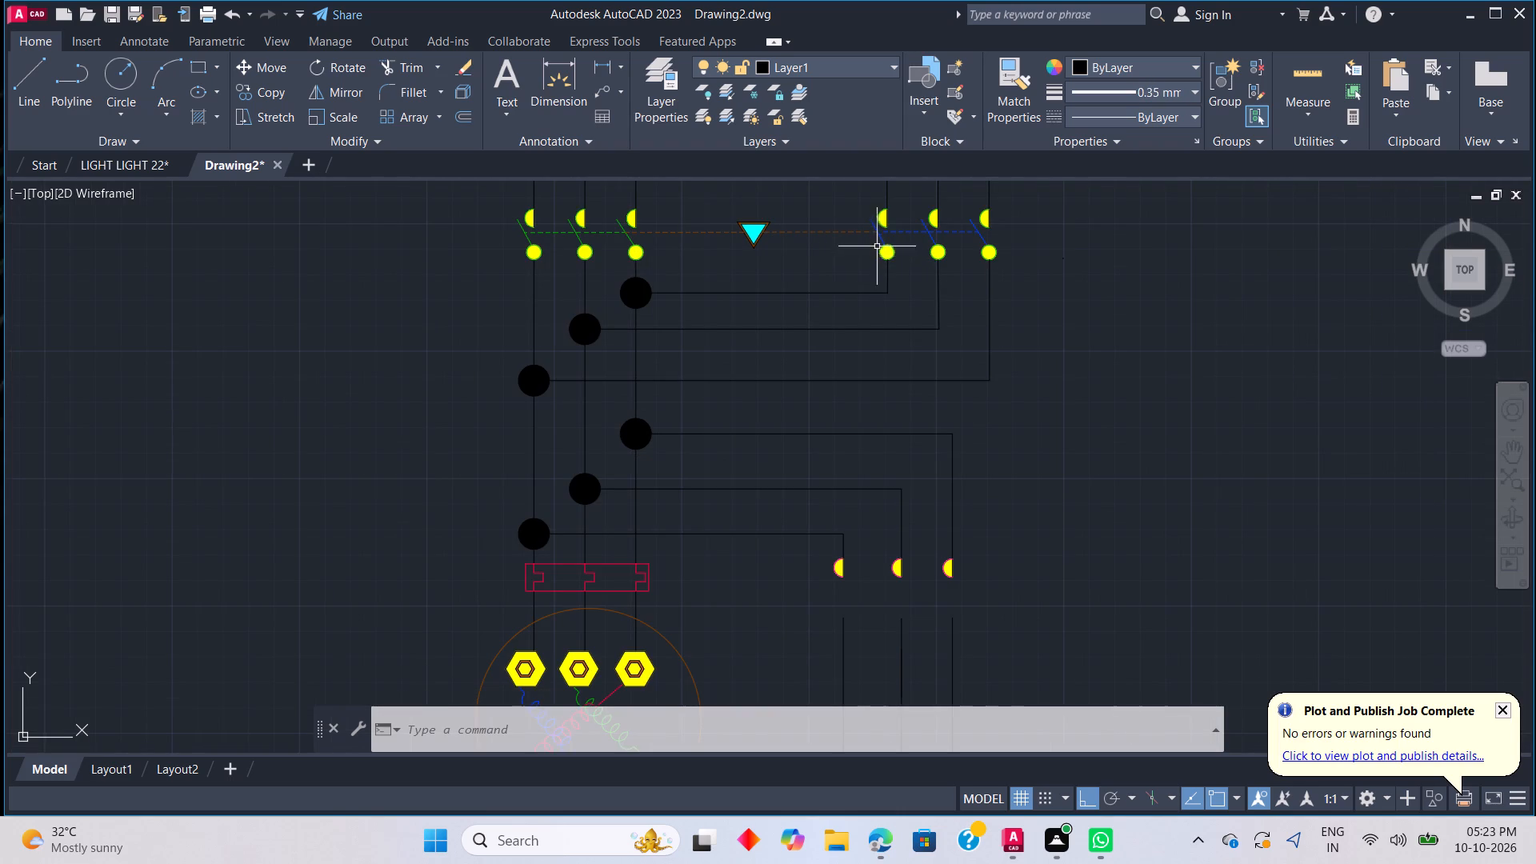
left_click(1046, 279)
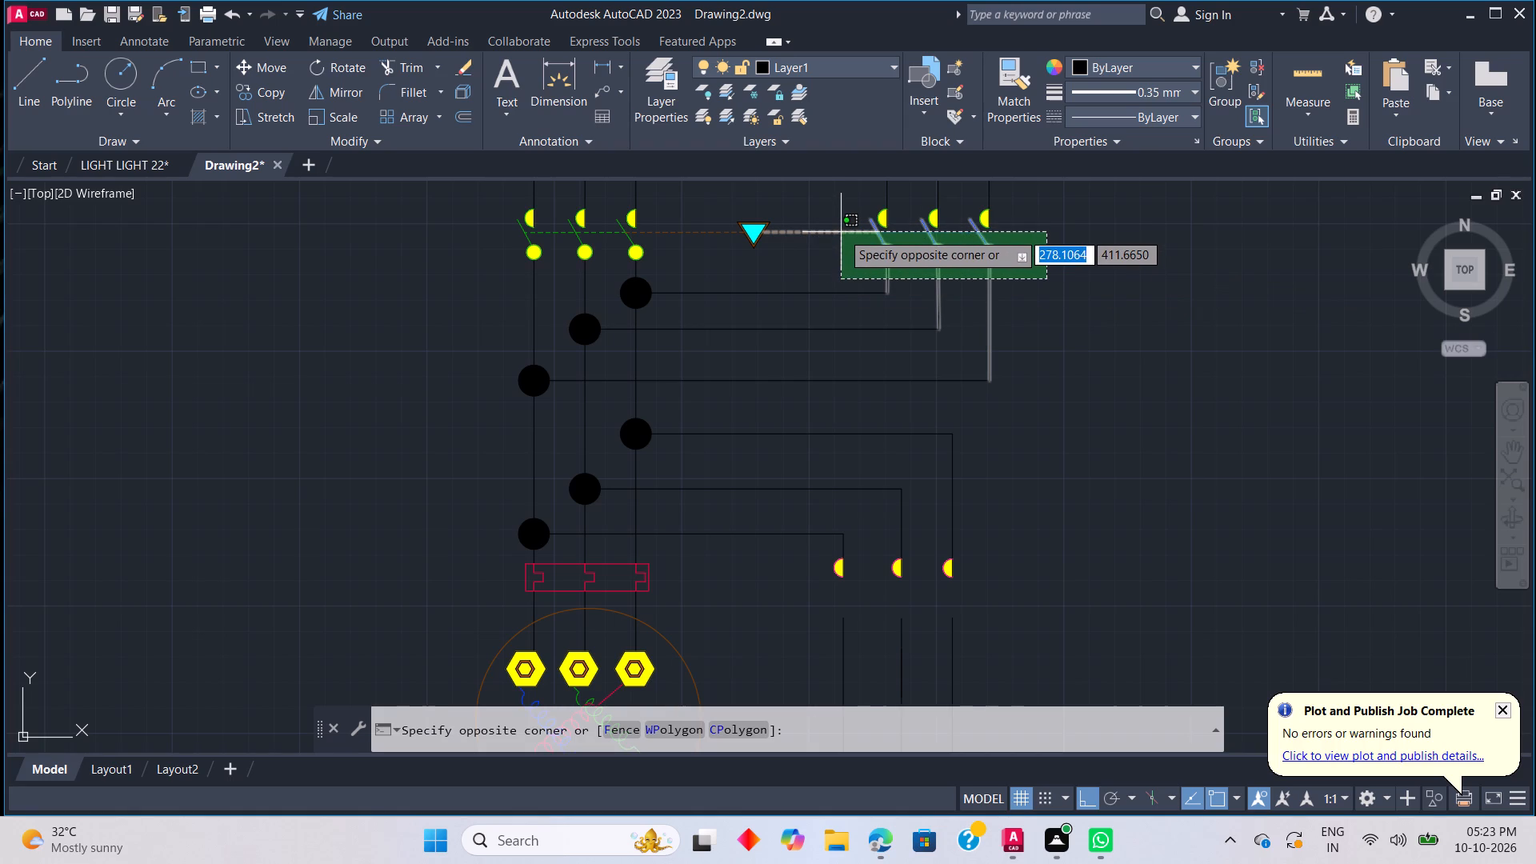
left_click(850, 238)
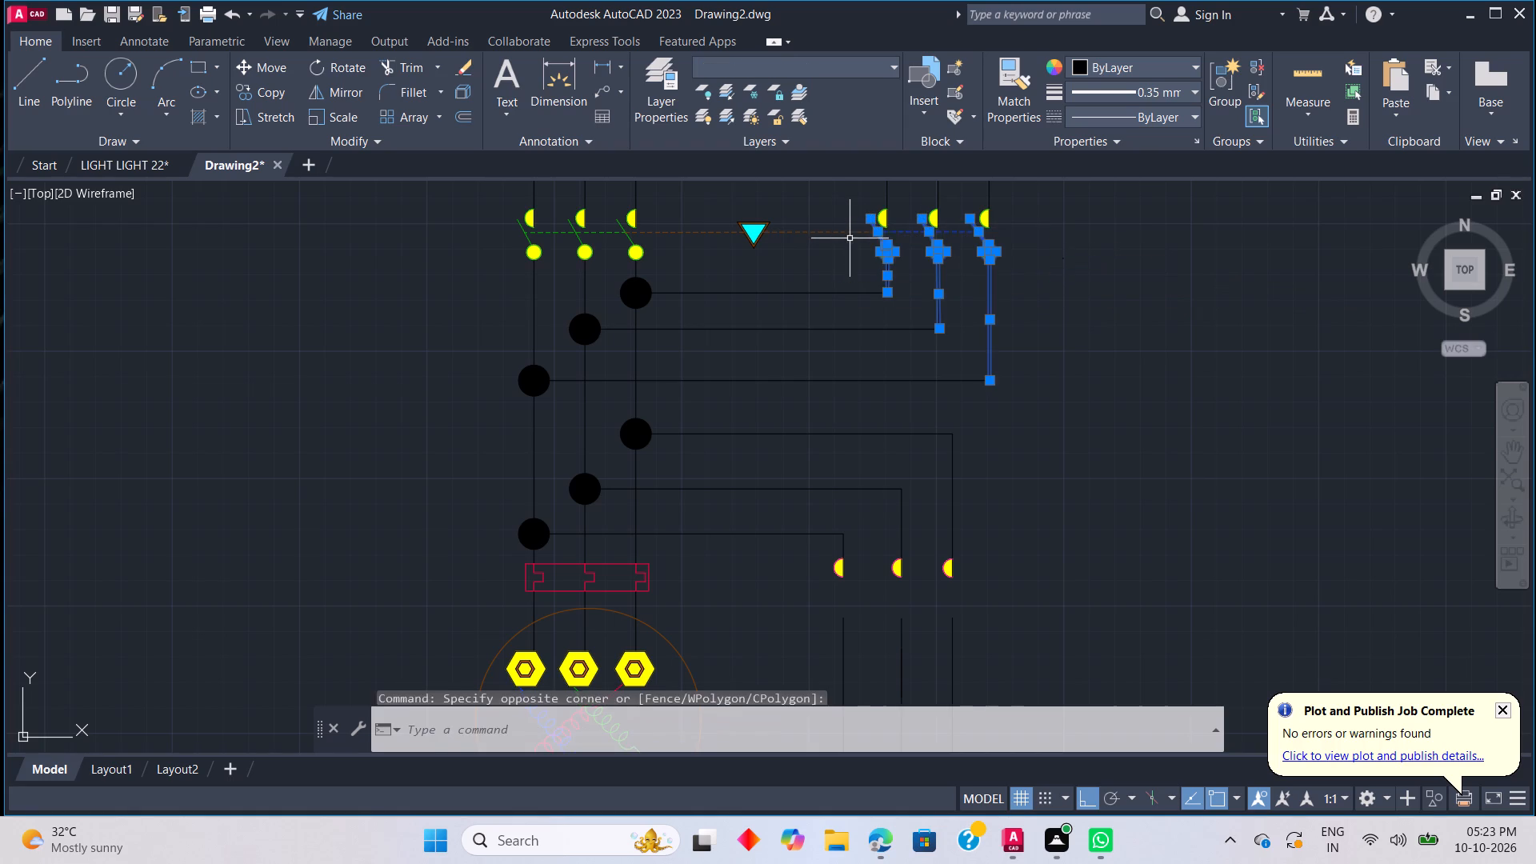
right_click(1074, 361)
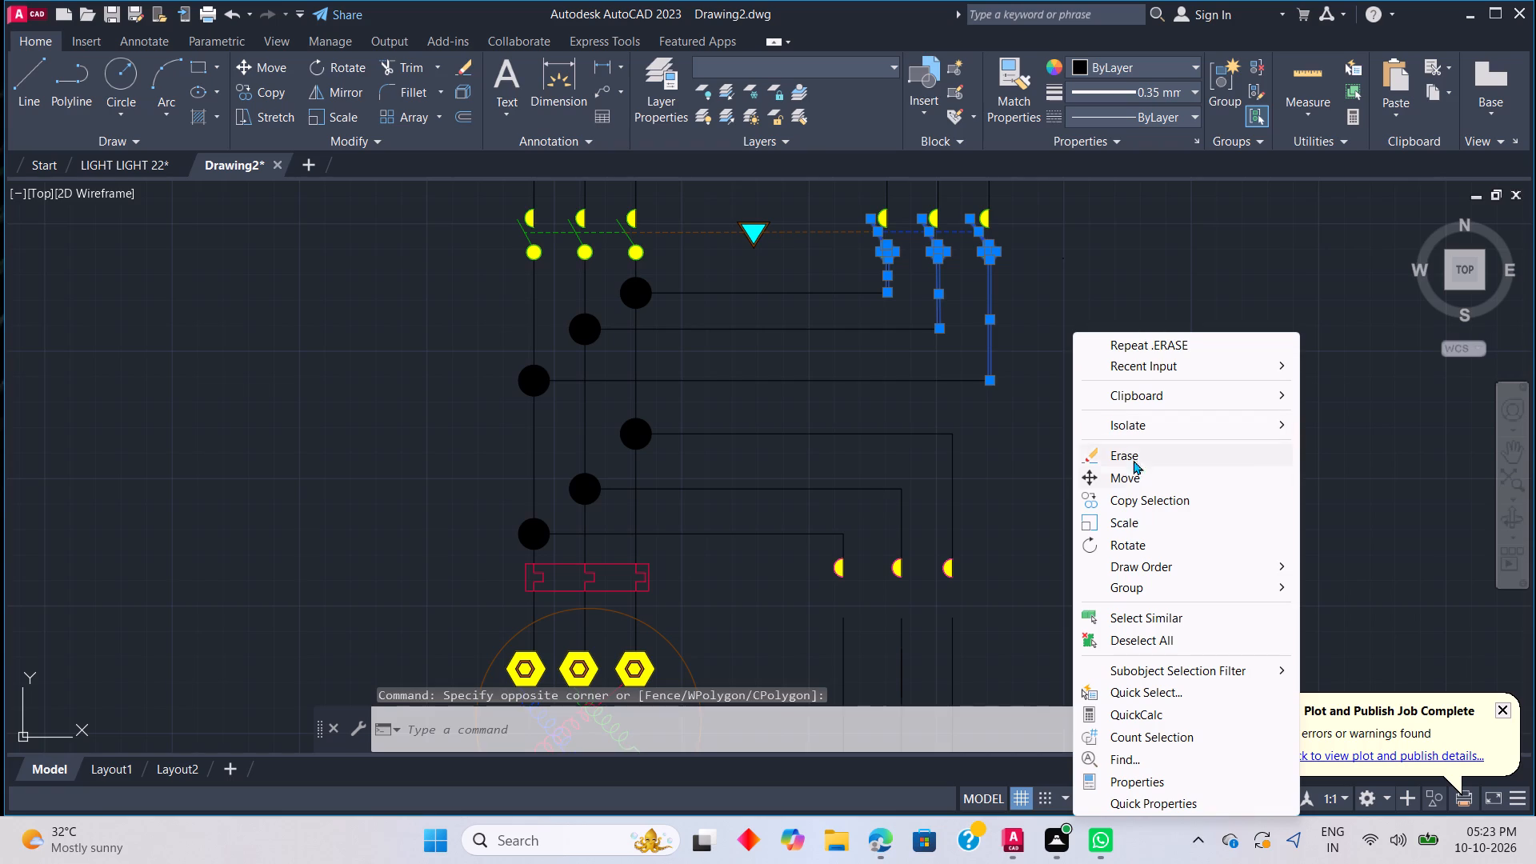
left_click(1146, 498)
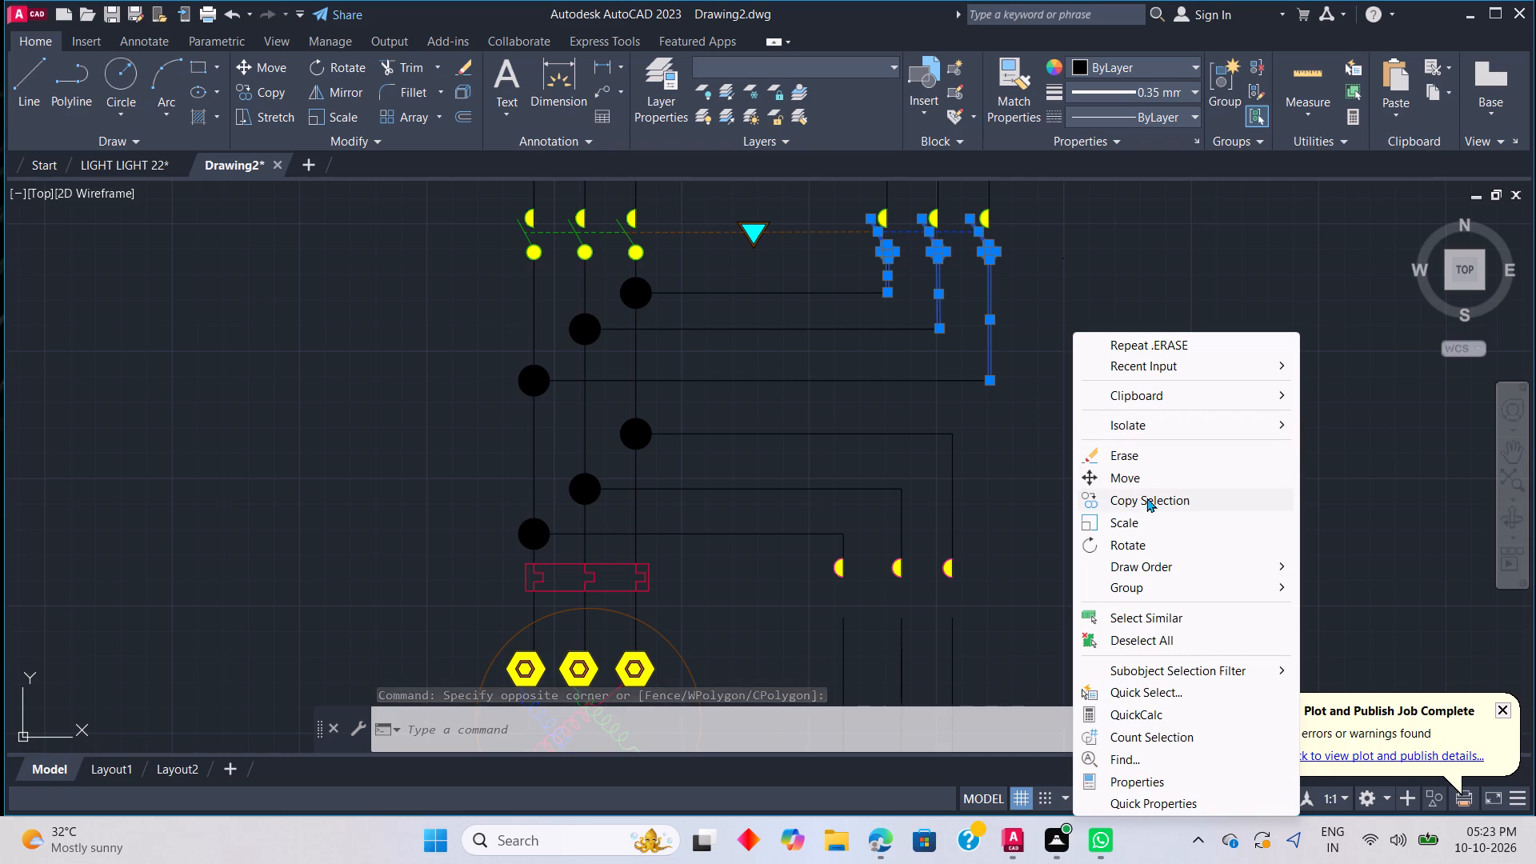
left_click(945, 331)
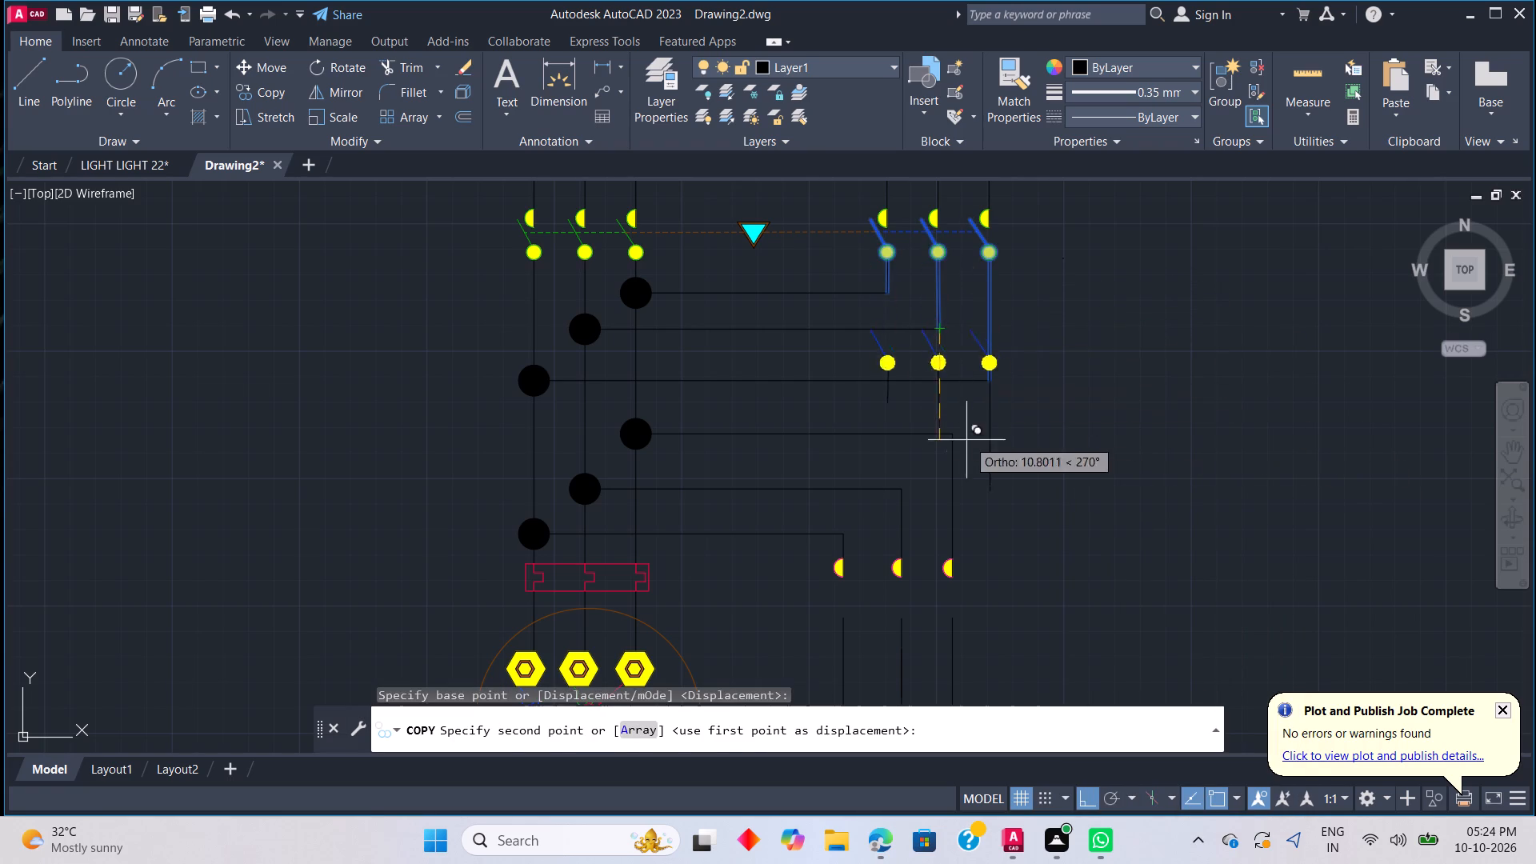
scroll(945, 525, "down", 2)
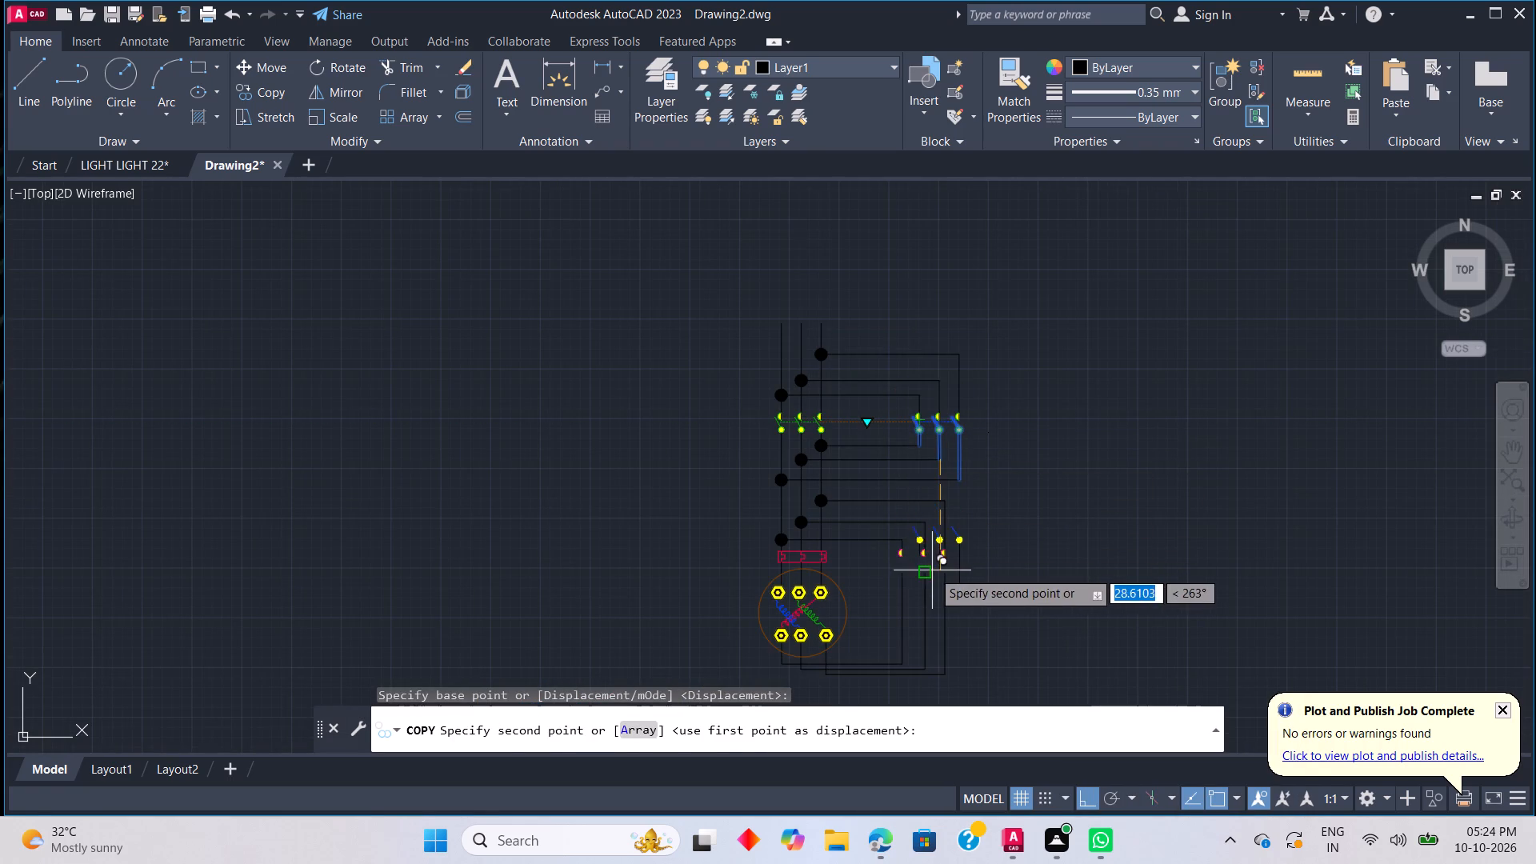
middle_click_drag(930, 571, 930, 558)
middle_click_drag(934, 543, 954, 432)
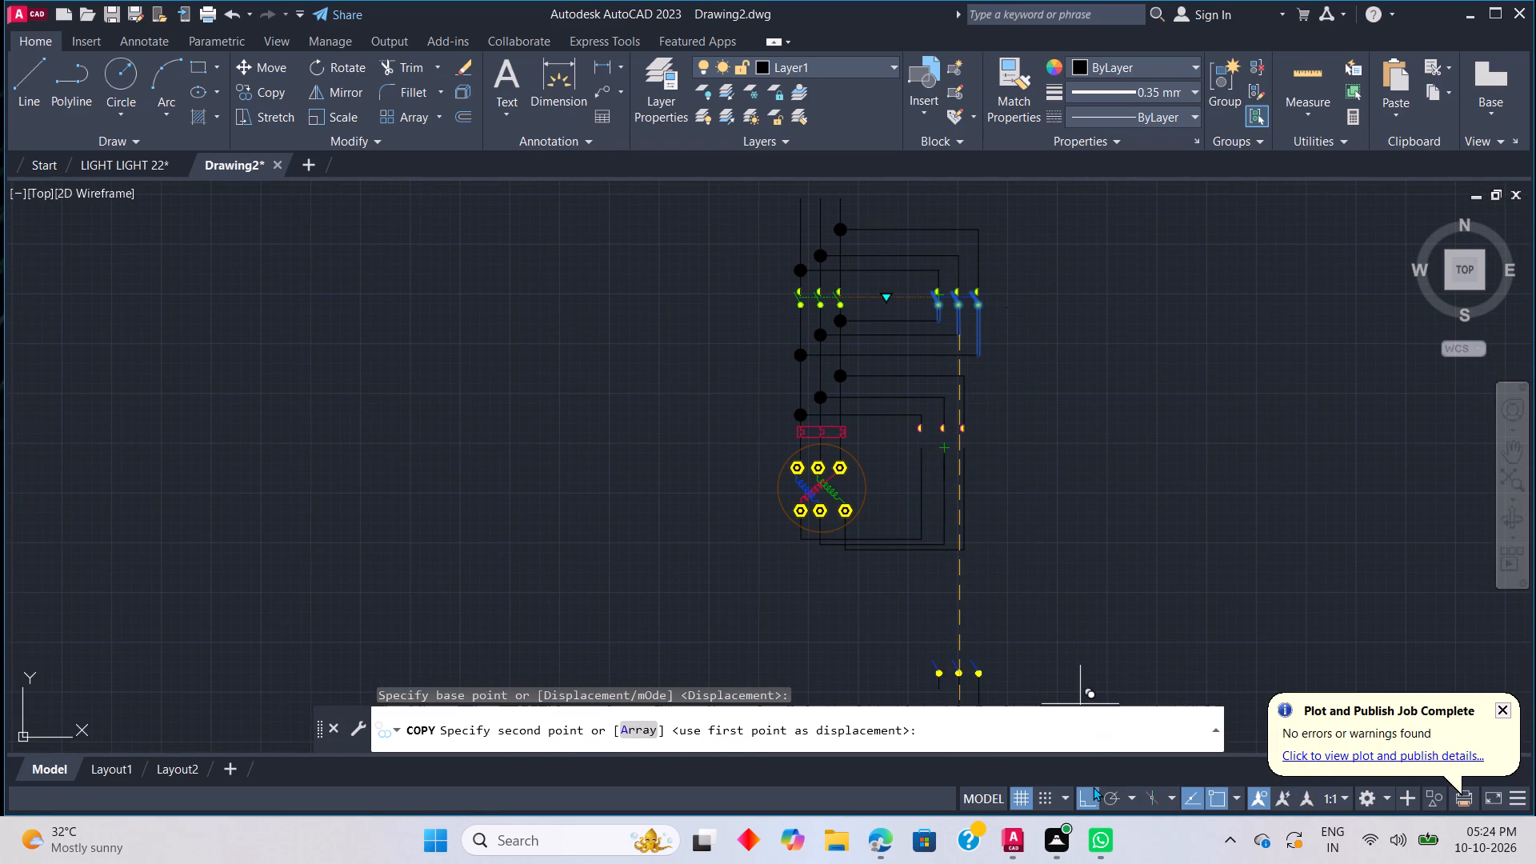
left_click(1087, 793)
scroll(937, 429, "up", 3)
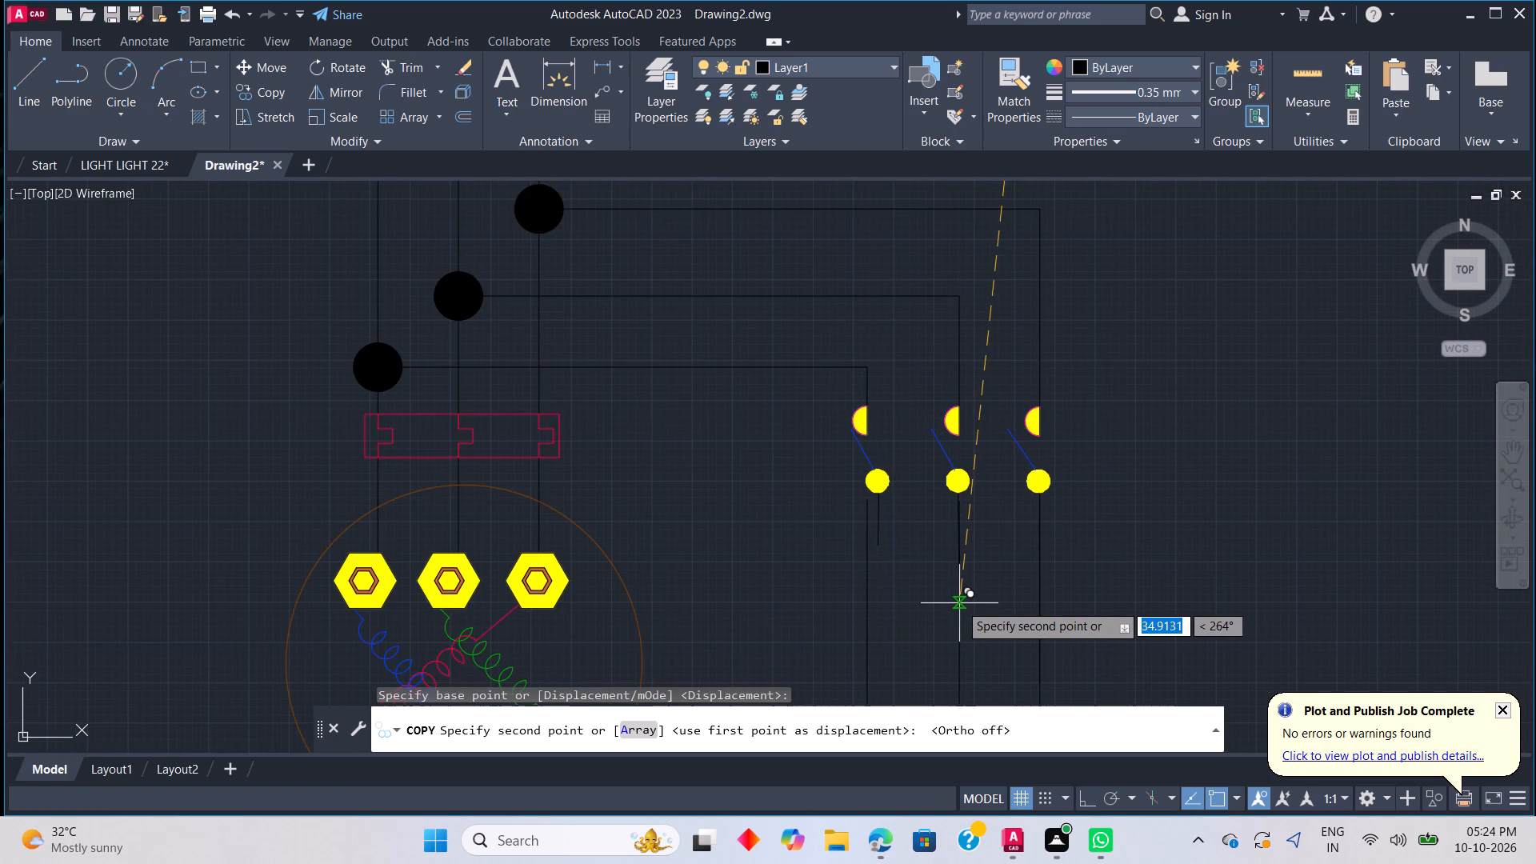
scroll(958, 589, "up", 4)
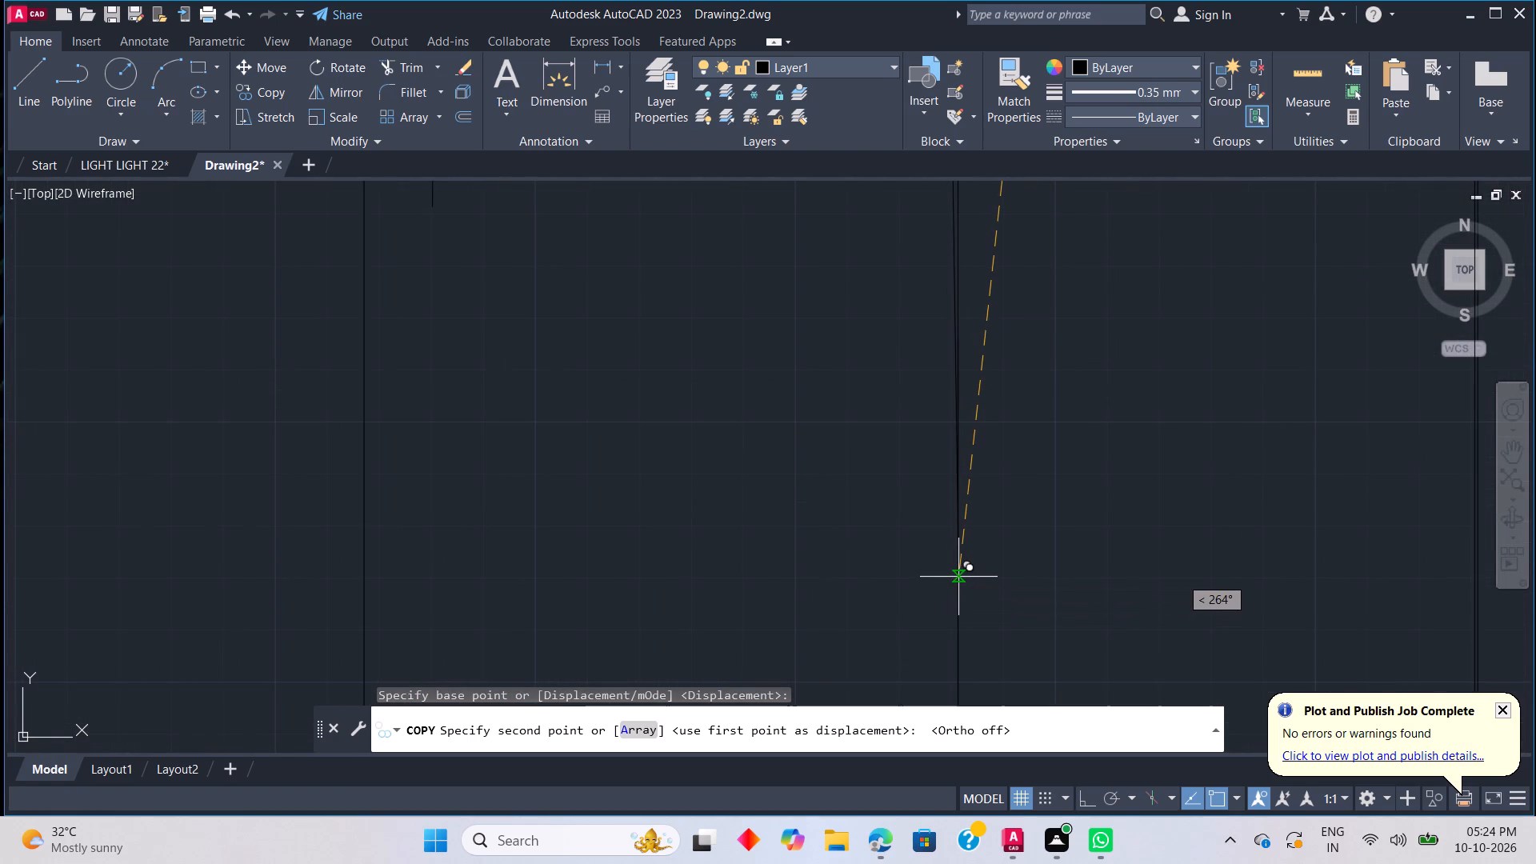
scroll(958, 577, "down", 3)
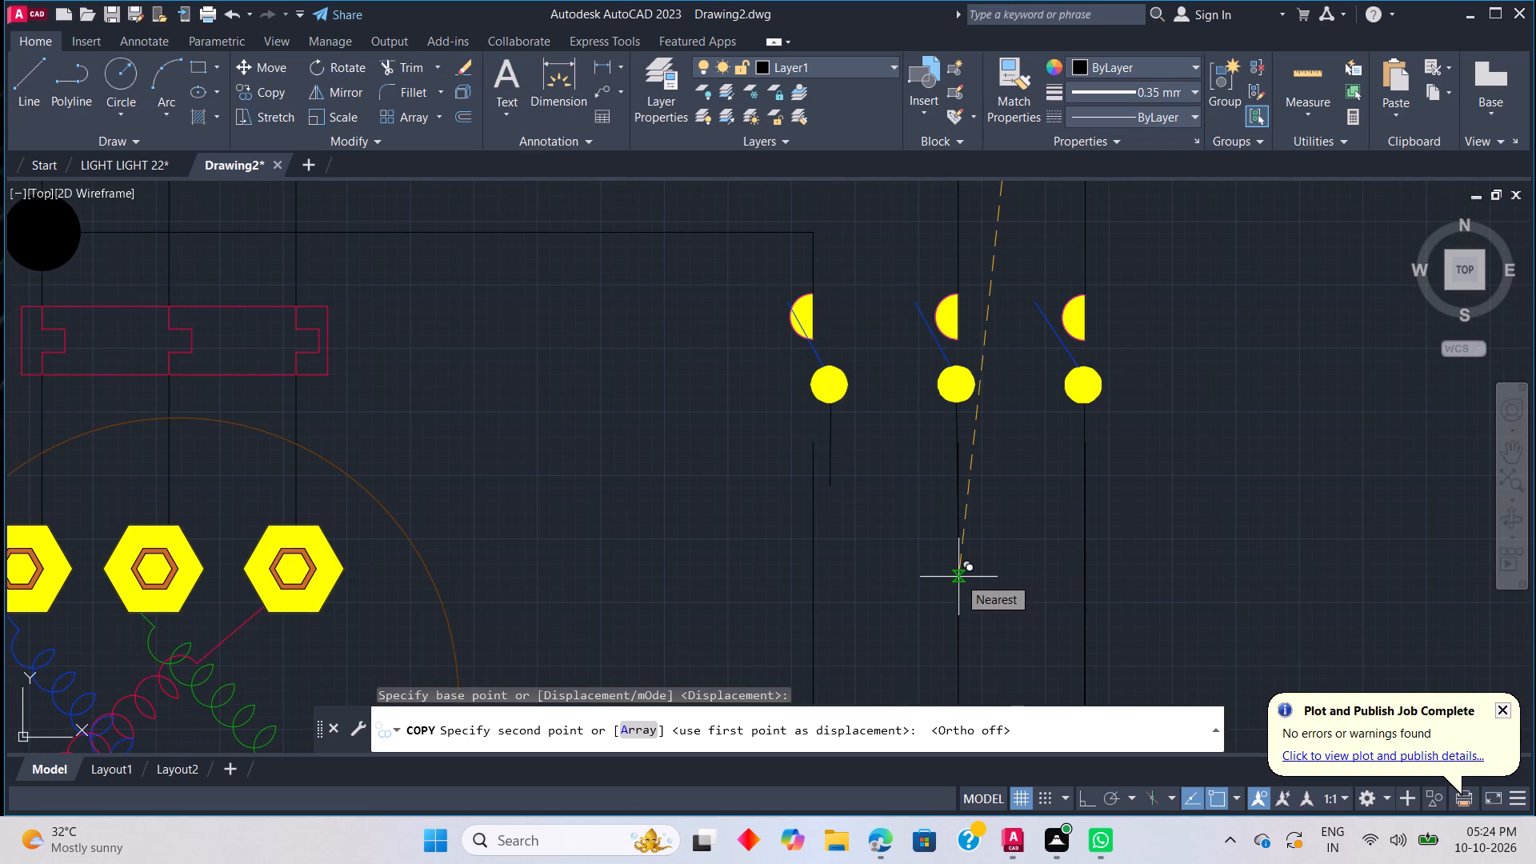
scroll(958, 577, "up", 7)
scroll(958, 570, "down", 5)
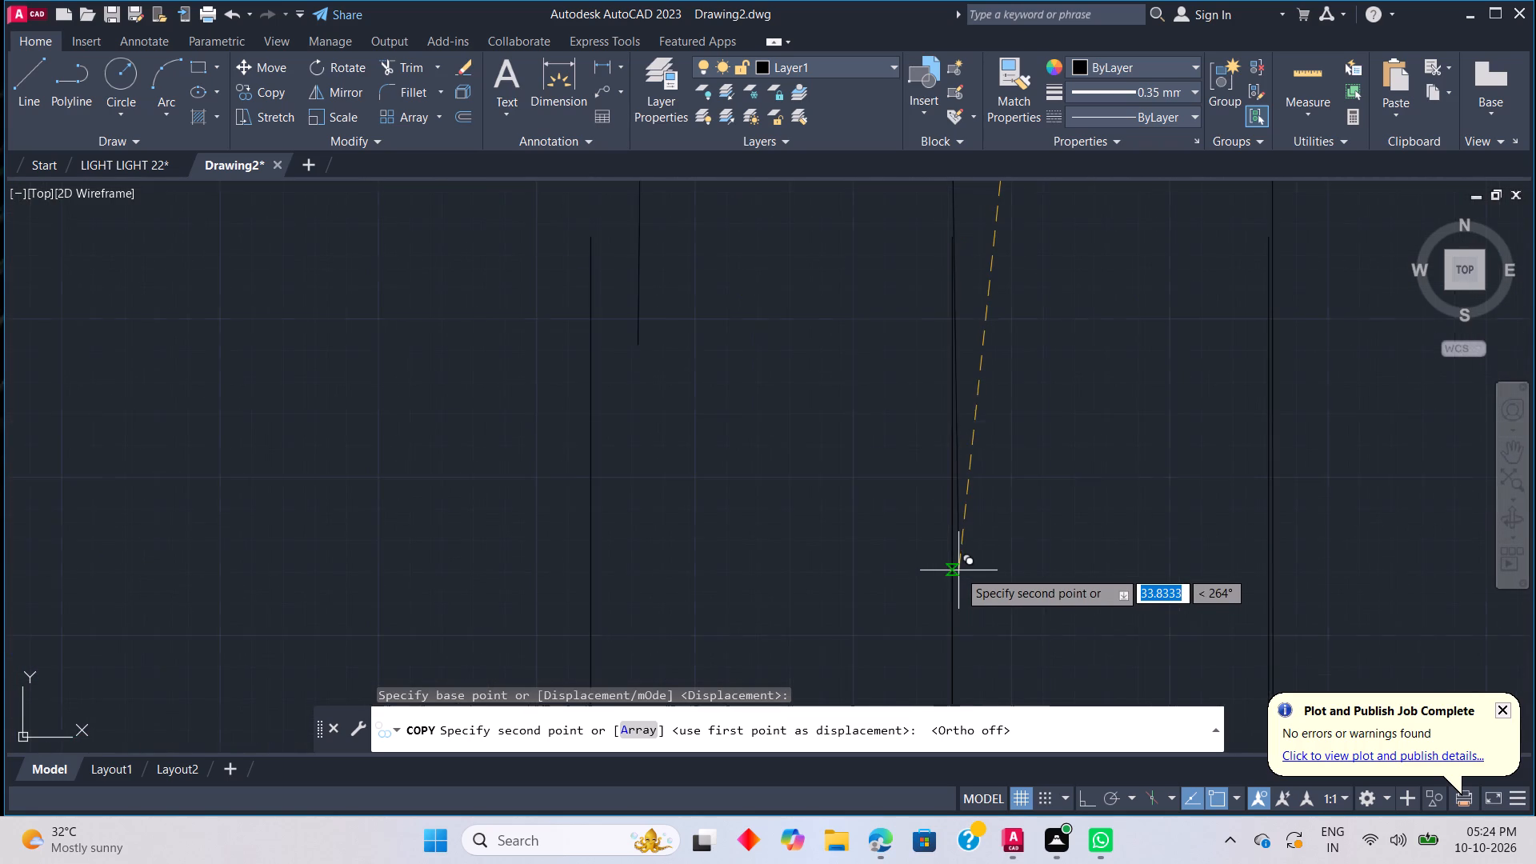
scroll(958, 570, "down", 2)
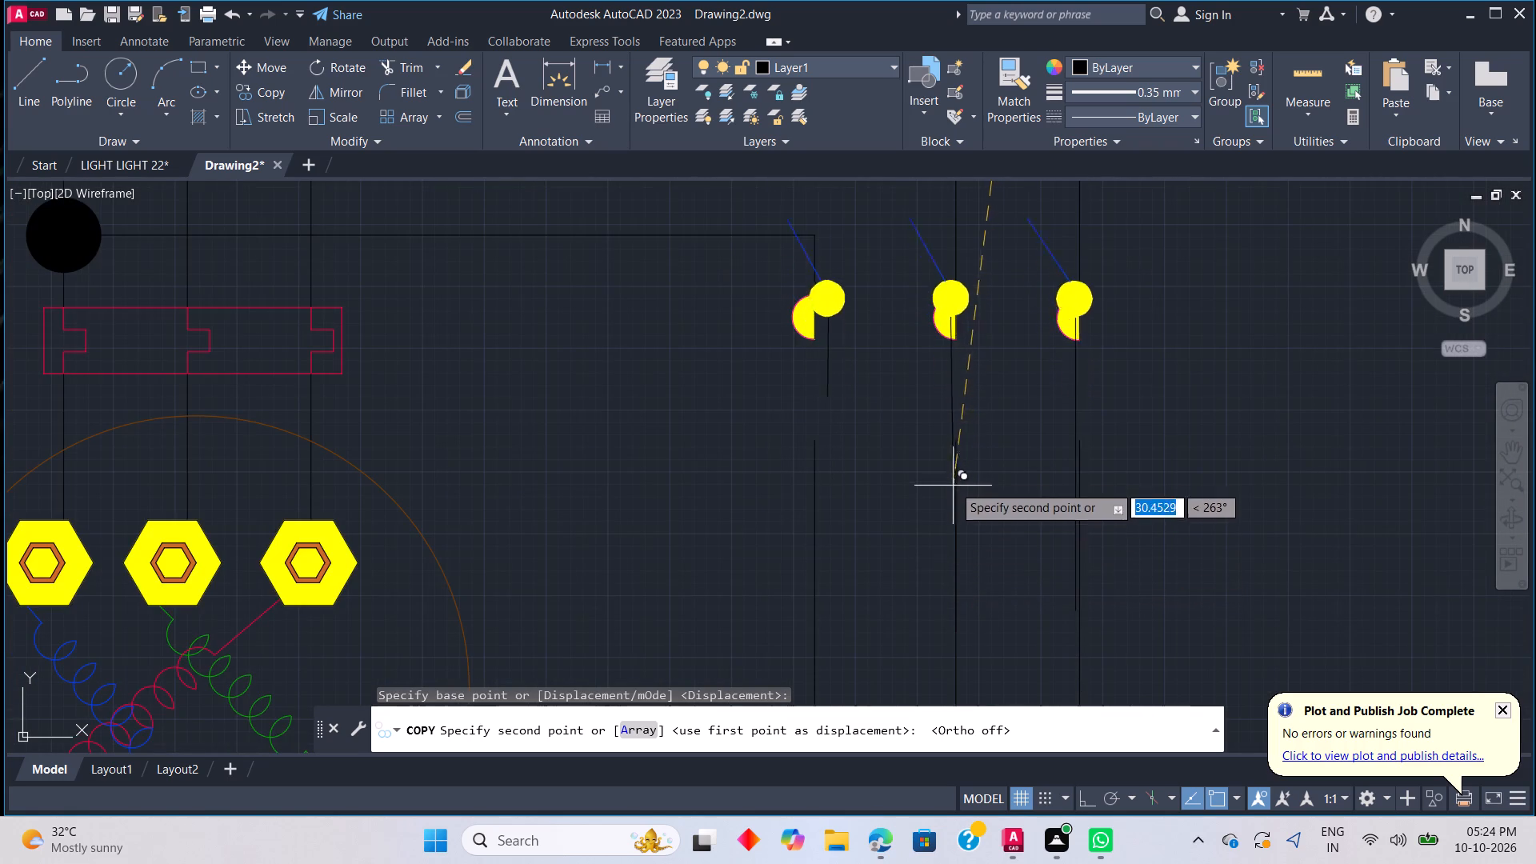
middle_click_drag(957, 423, 974, 551)
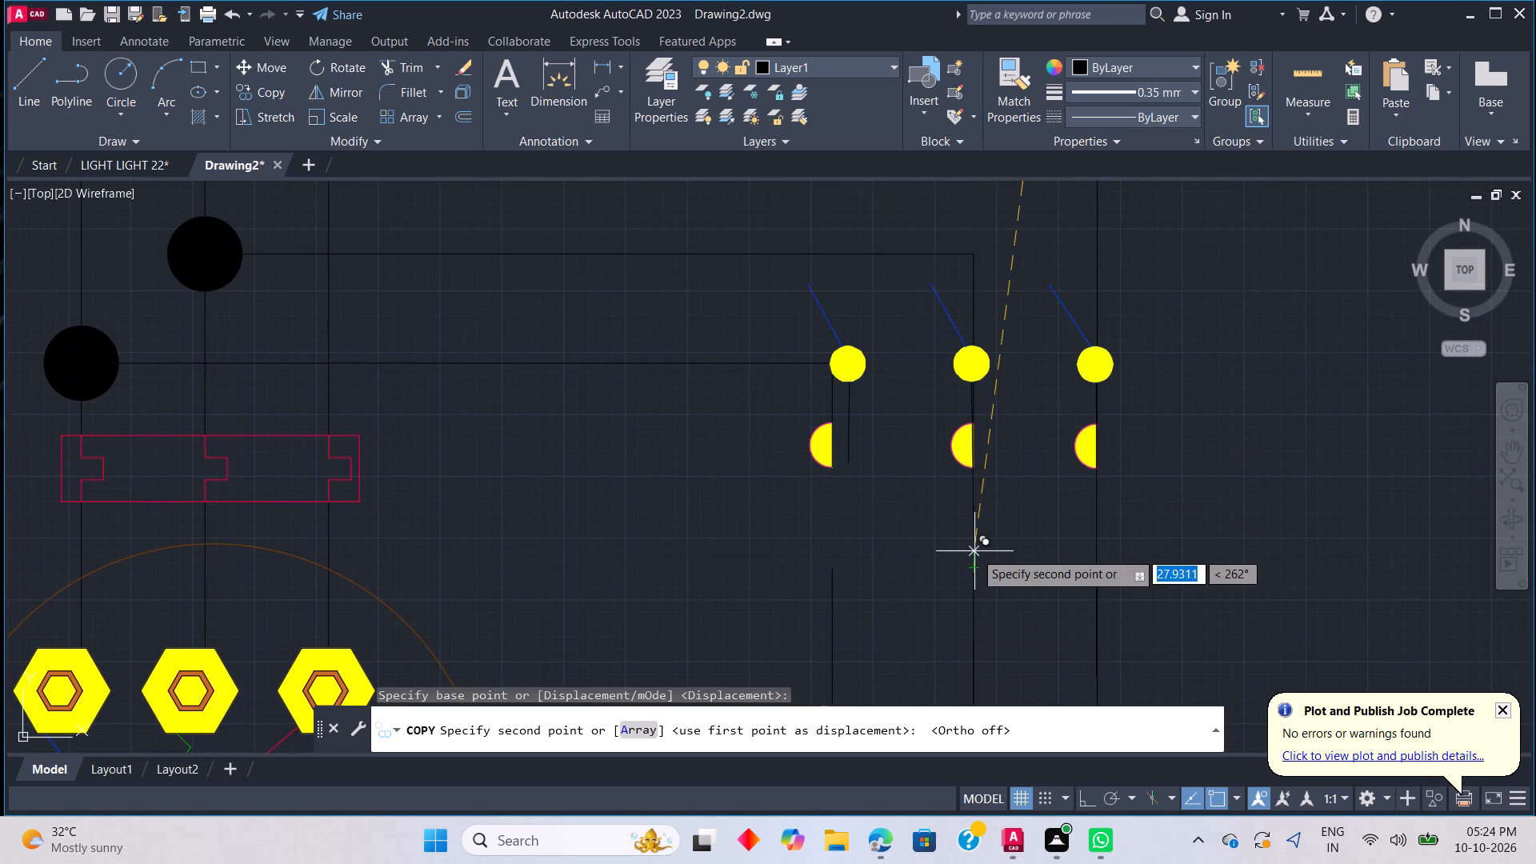
left_click(1273, 524)
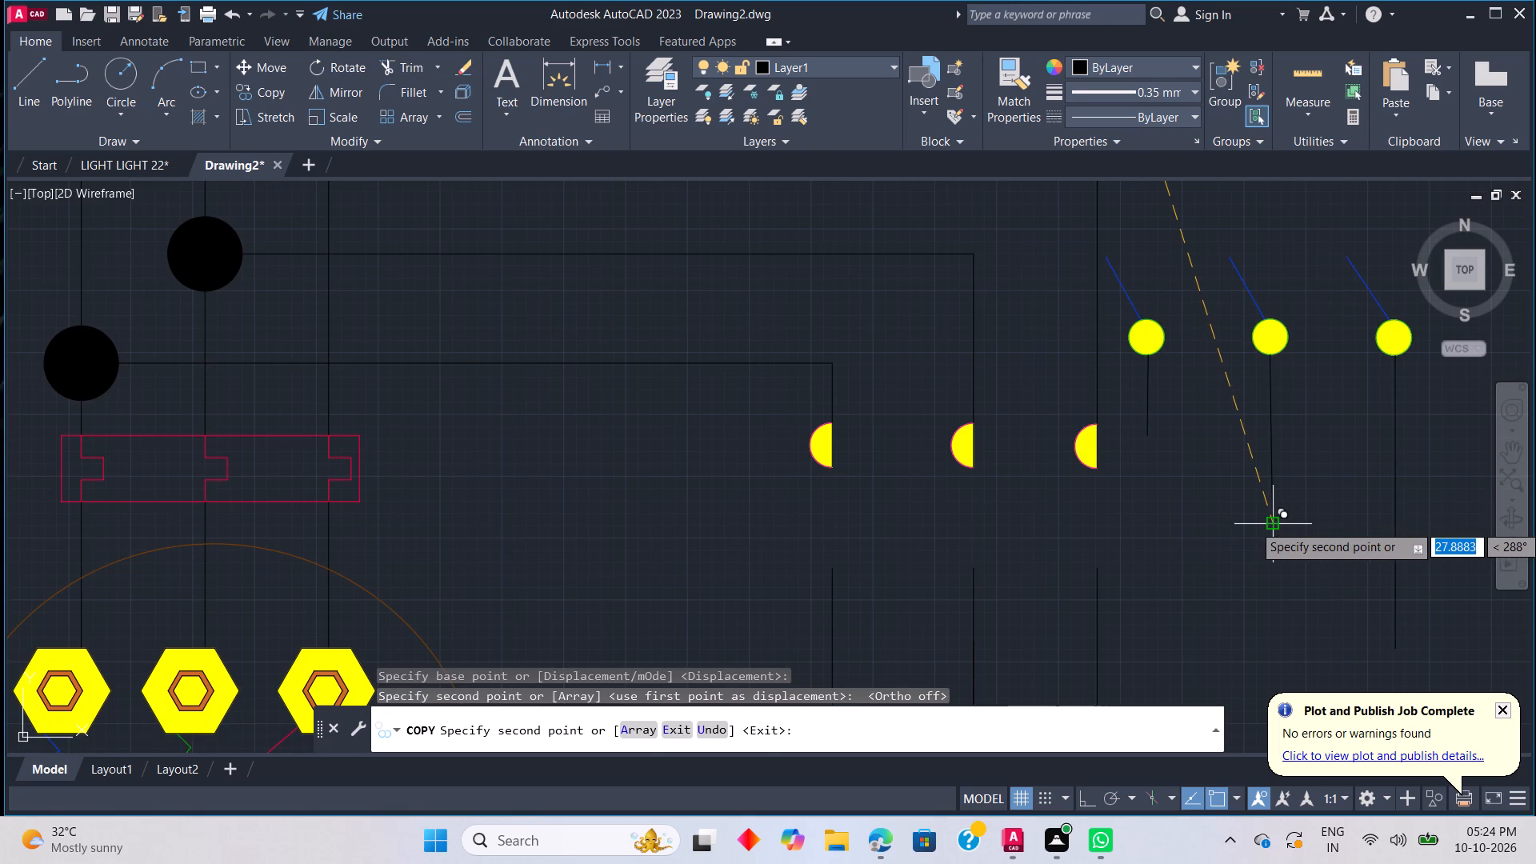
key("Escape")
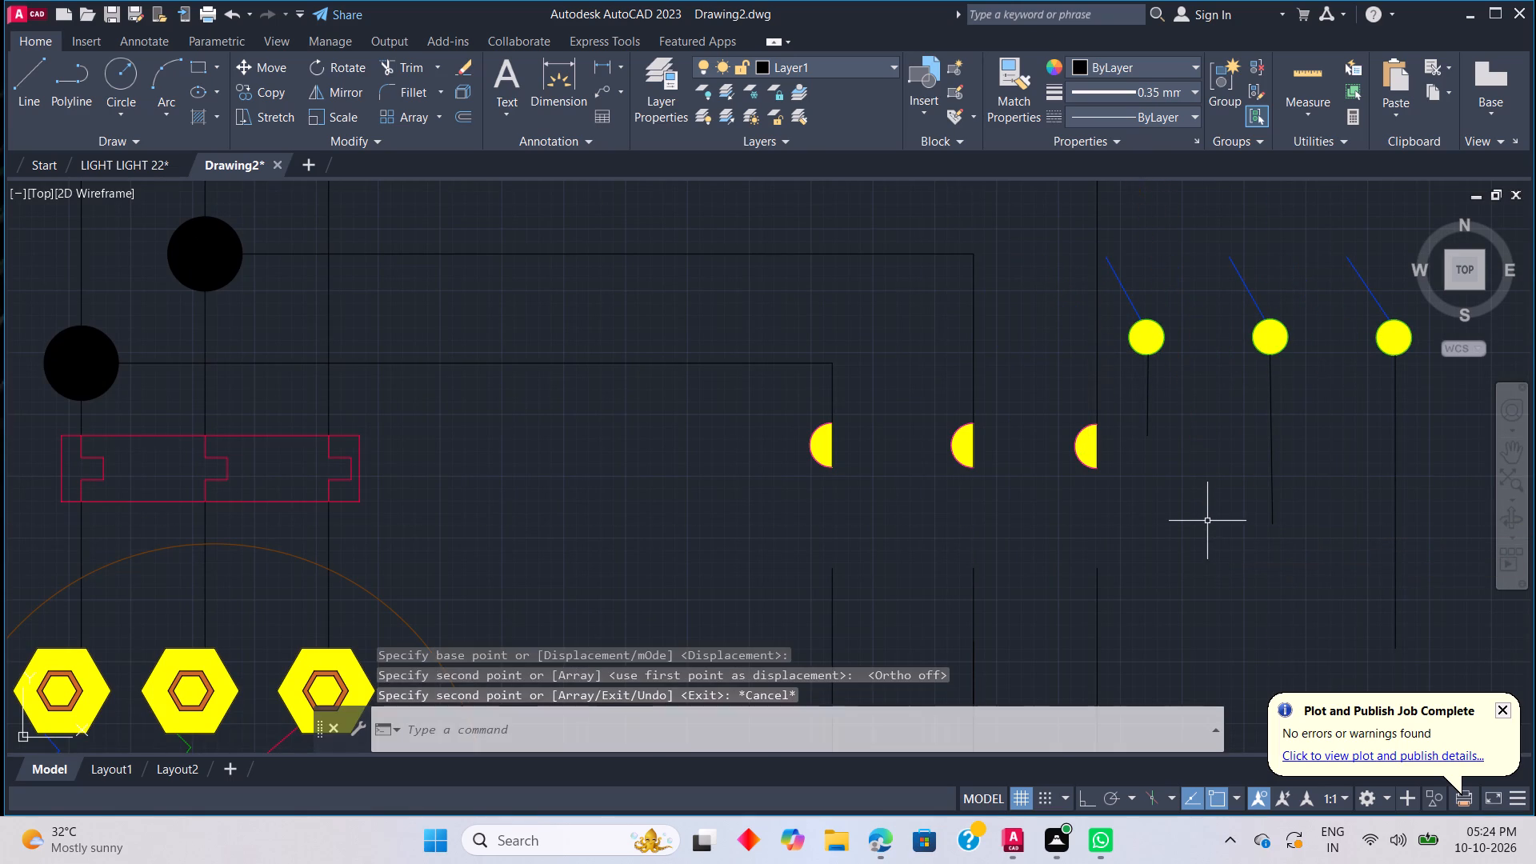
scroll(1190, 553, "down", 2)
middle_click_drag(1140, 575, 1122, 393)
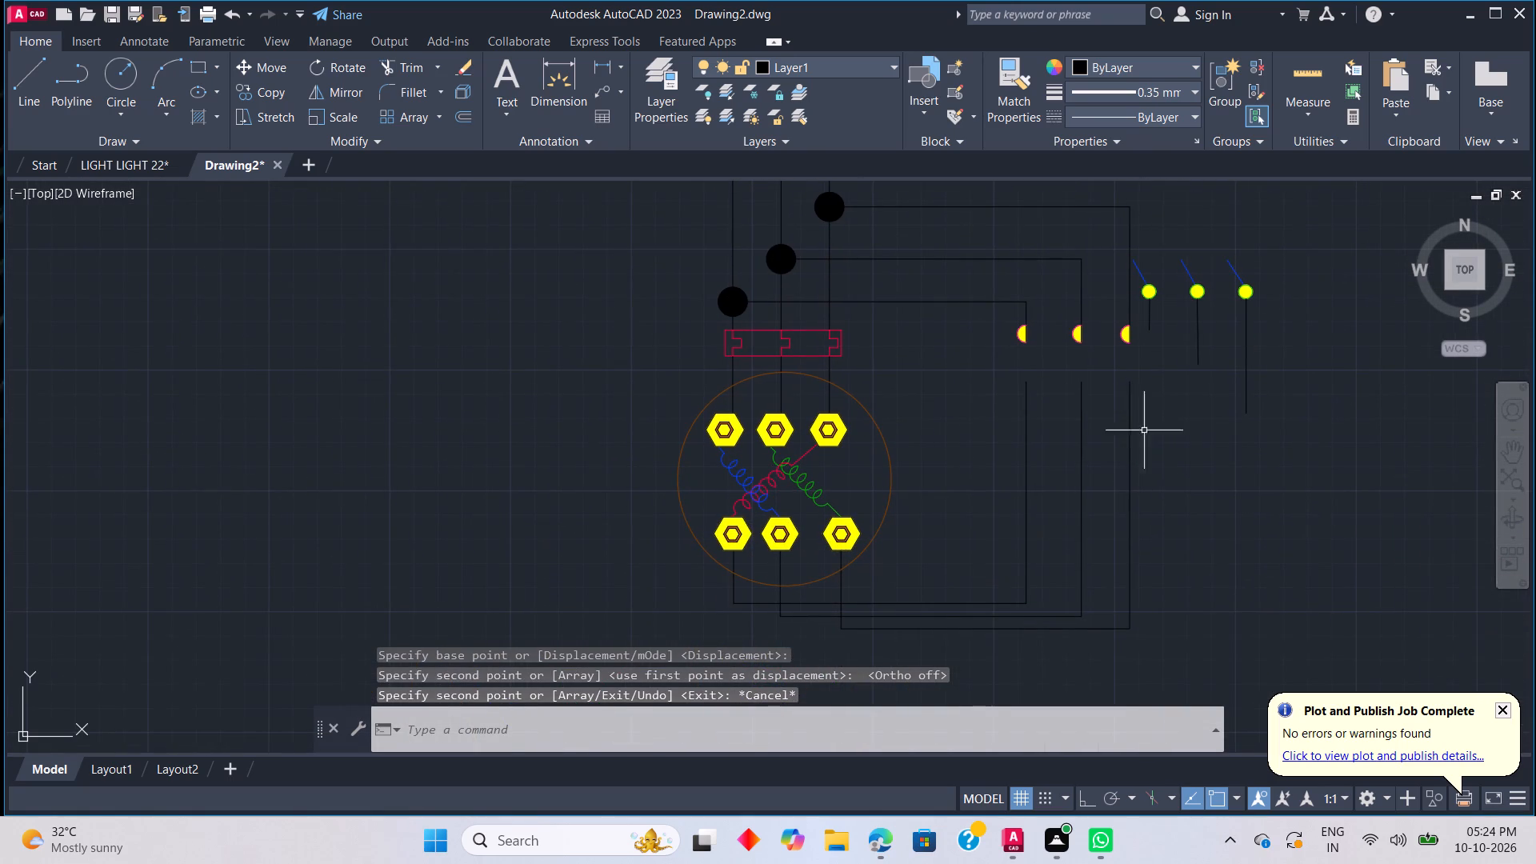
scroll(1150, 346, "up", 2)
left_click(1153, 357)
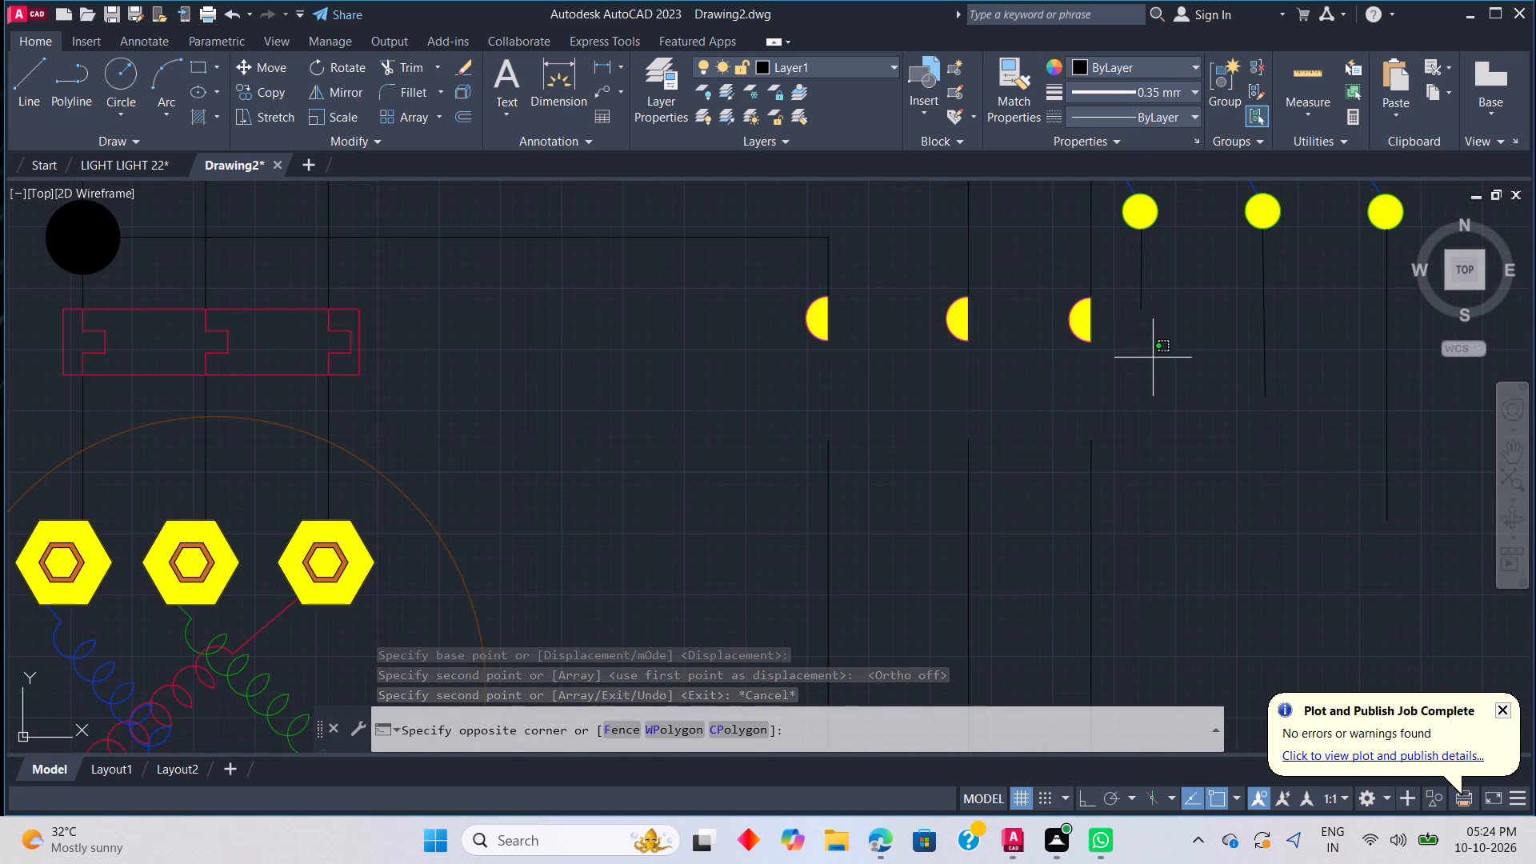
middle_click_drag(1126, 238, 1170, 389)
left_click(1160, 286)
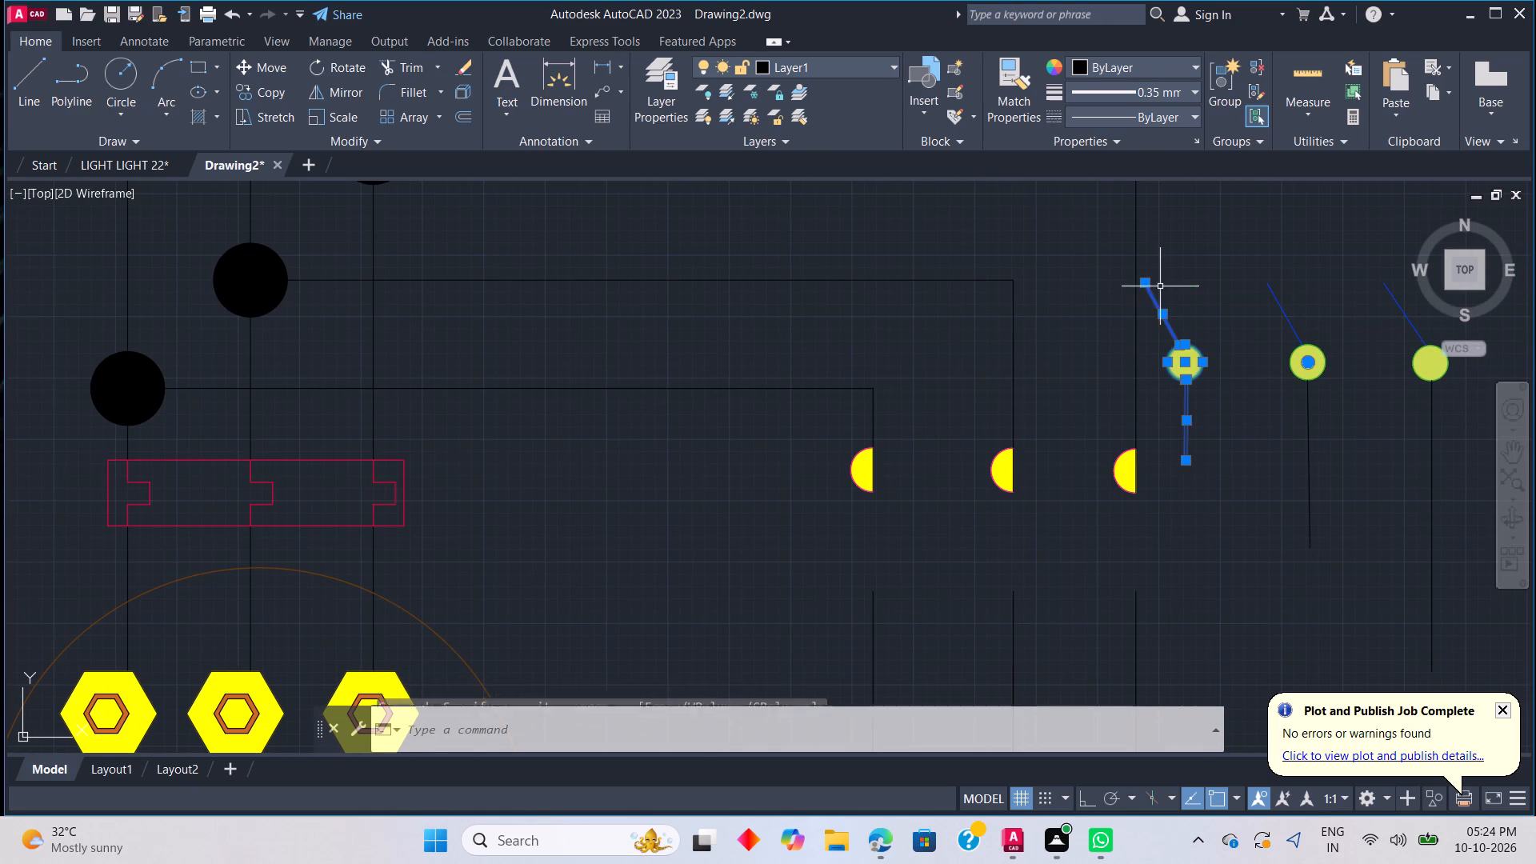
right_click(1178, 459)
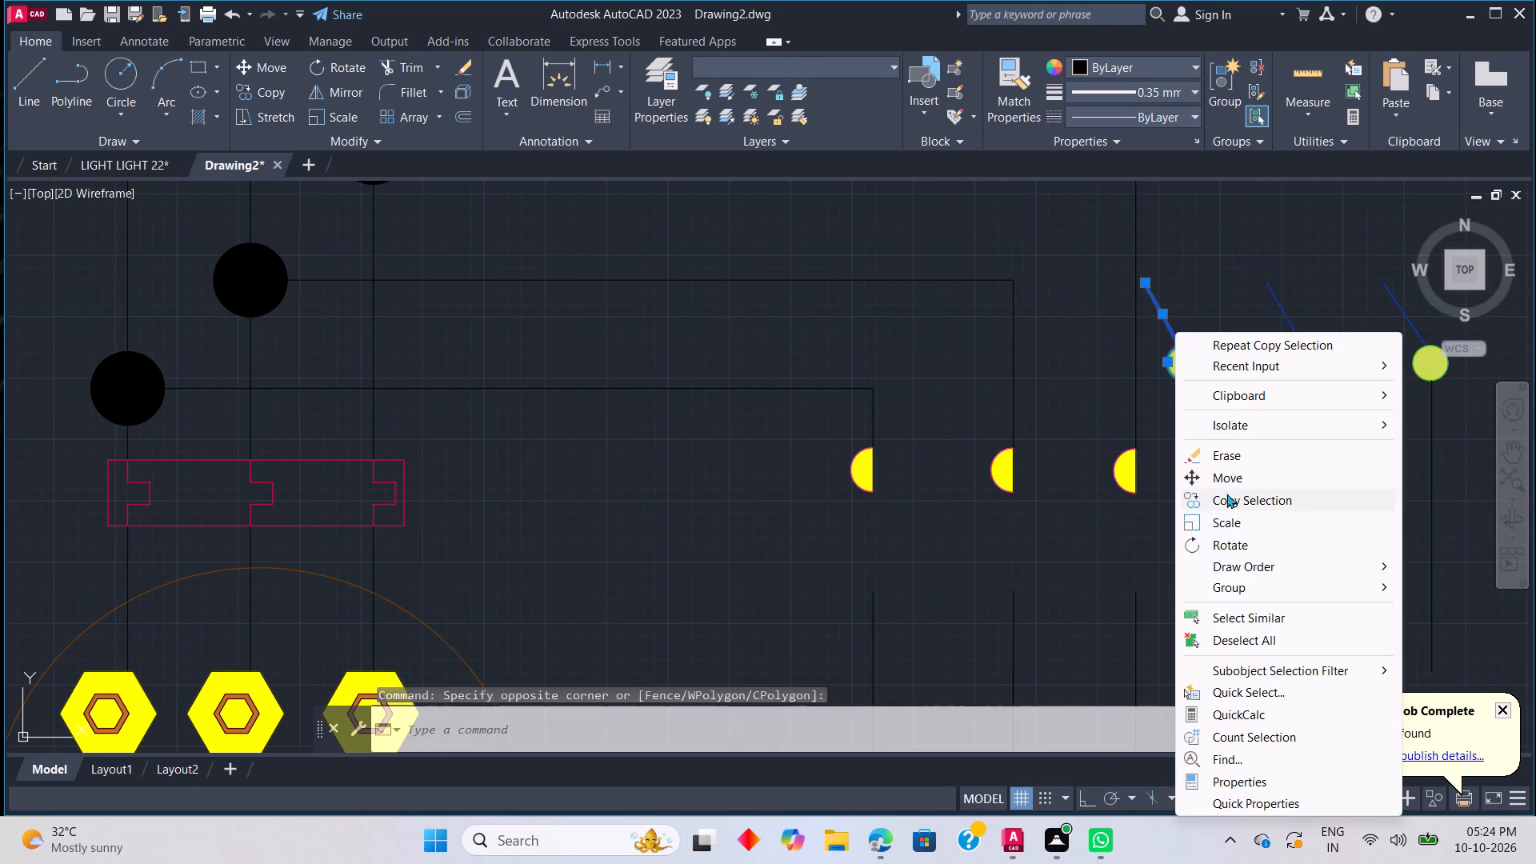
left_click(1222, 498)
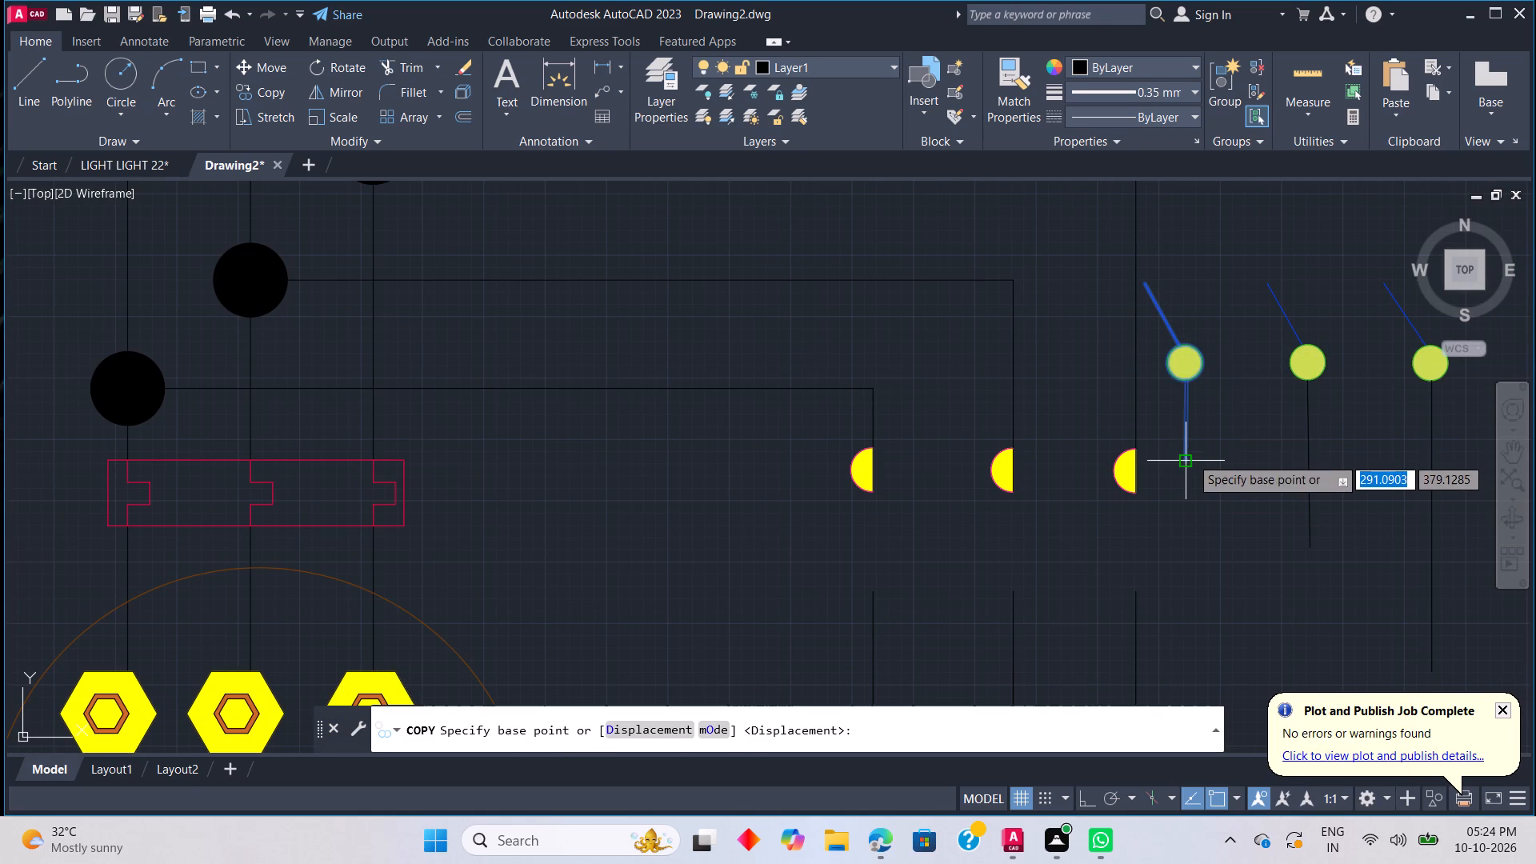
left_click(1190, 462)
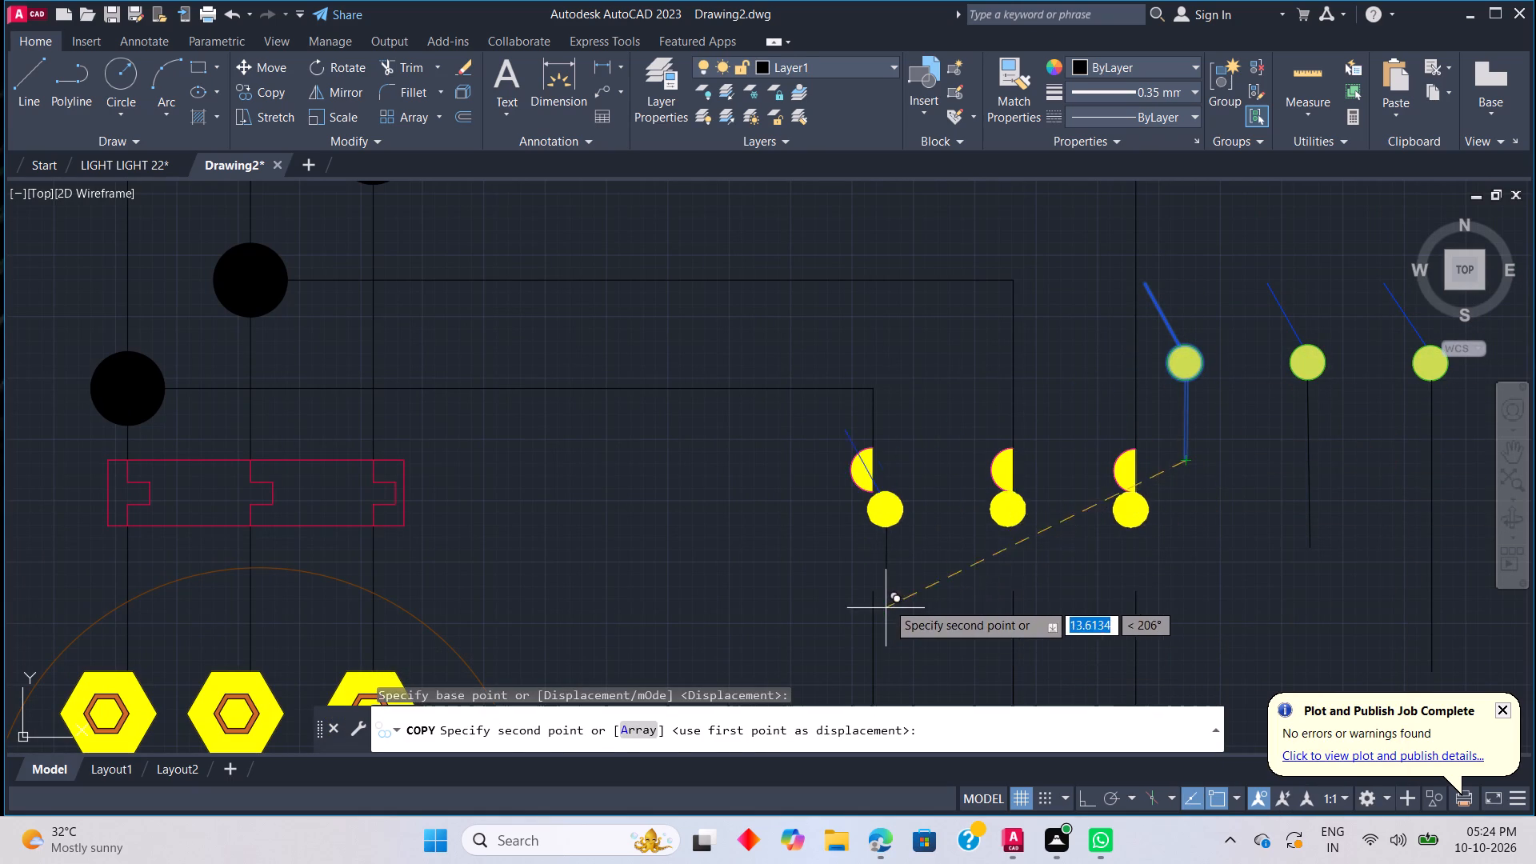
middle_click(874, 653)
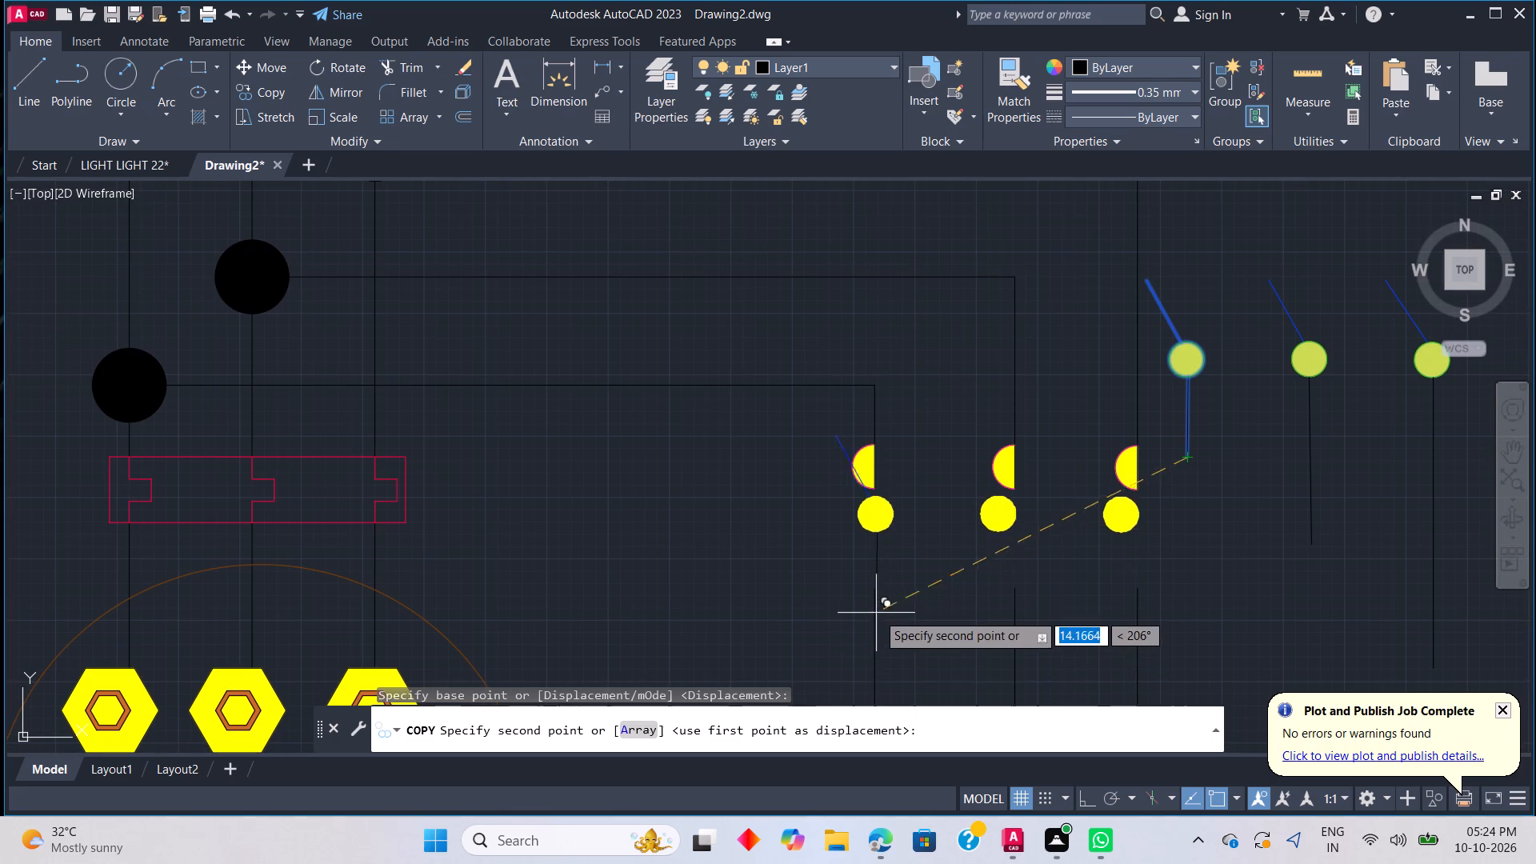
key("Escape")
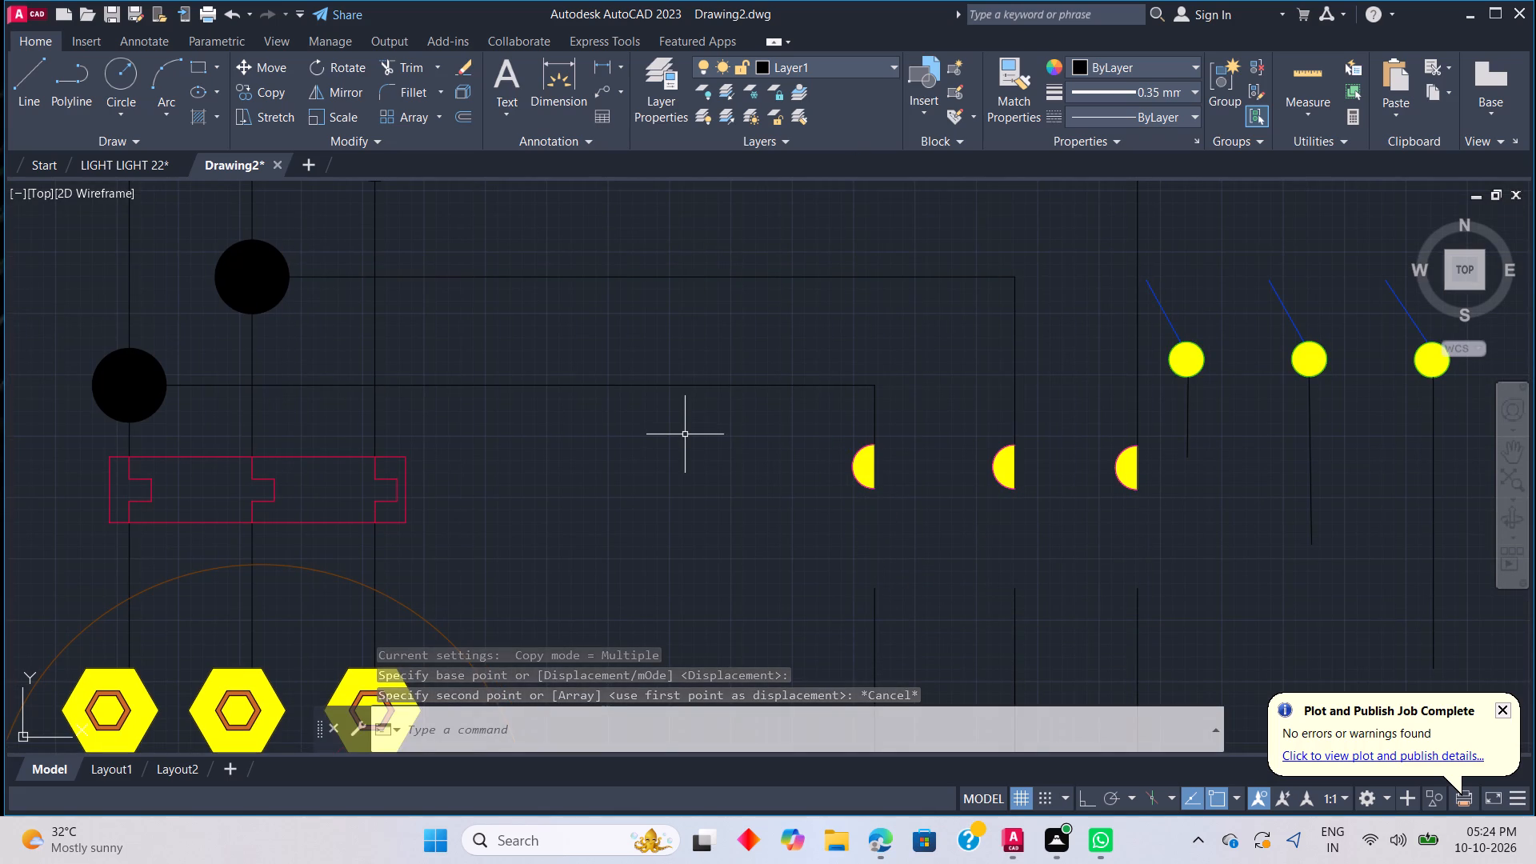
Delete the three vertical wires hanging beneath the copied yellow contact circles.
left_click(1189, 416)
right_click(1218, 445)
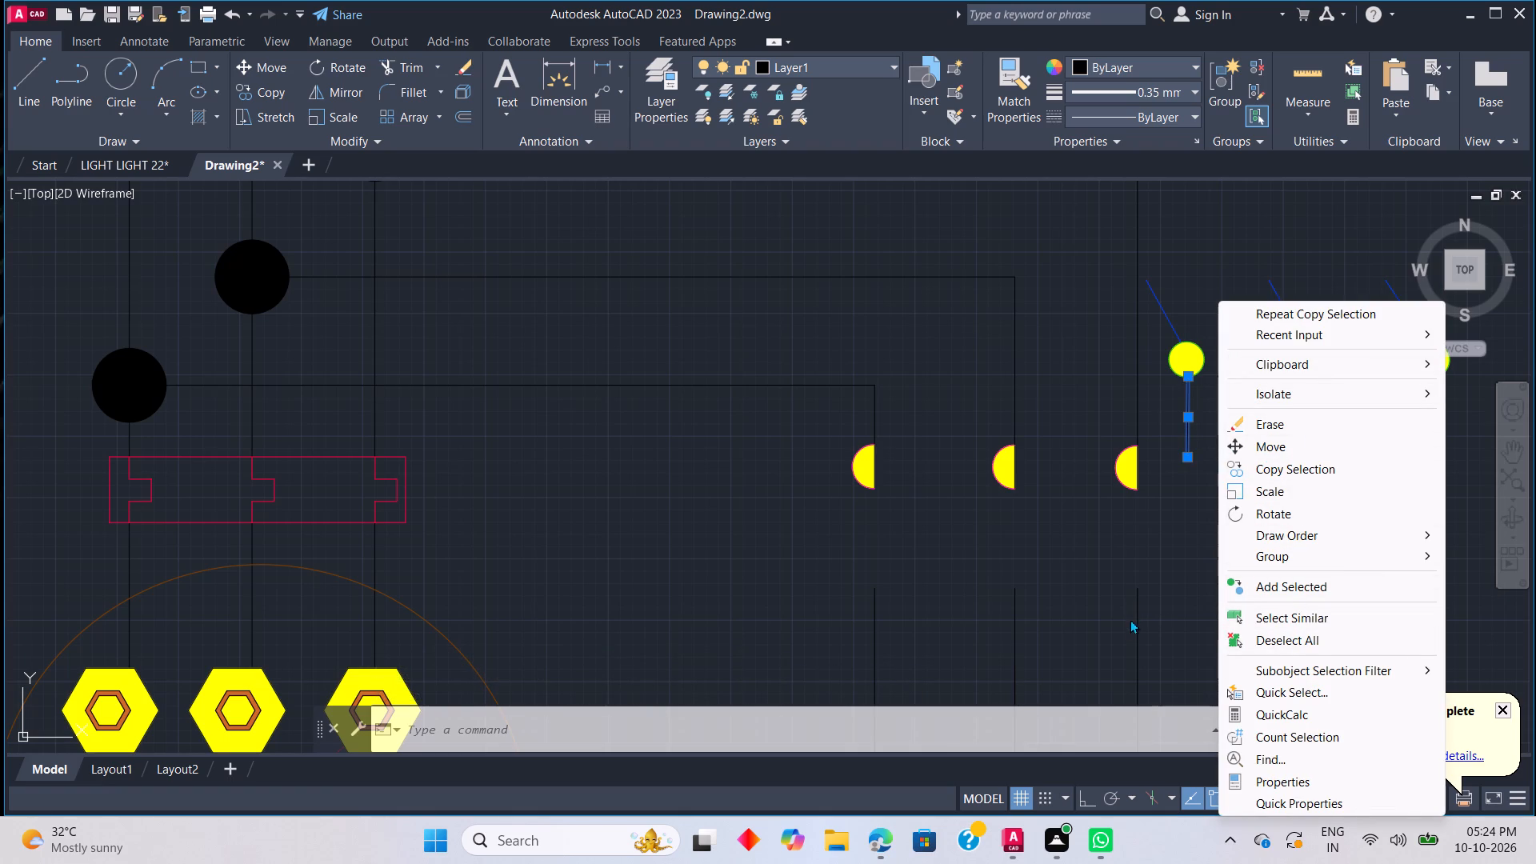
left_click(1058, 598)
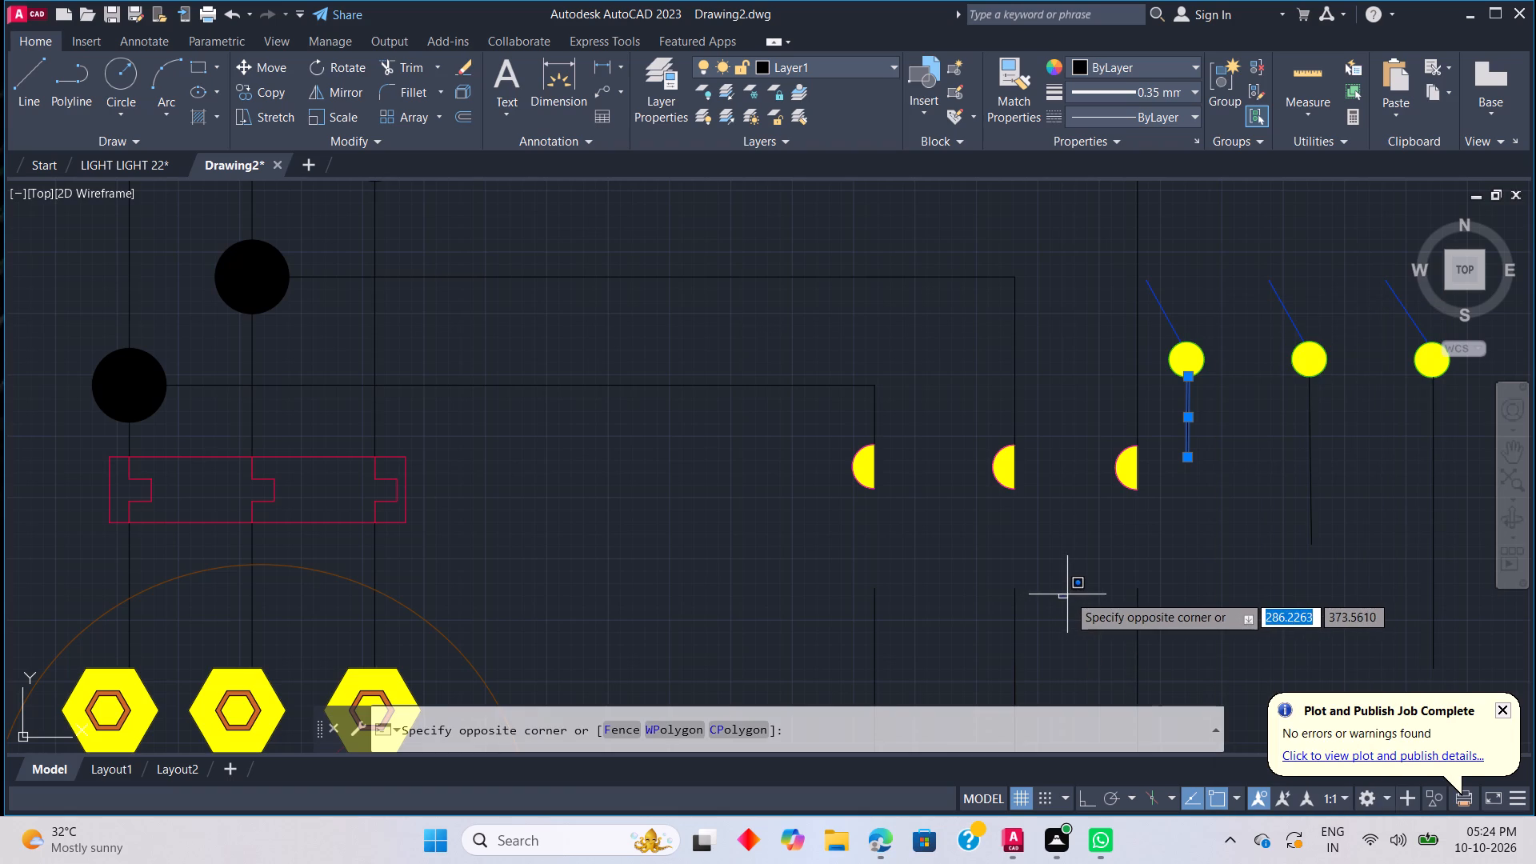
key("Delete")
key("Delete")
key("Delete")
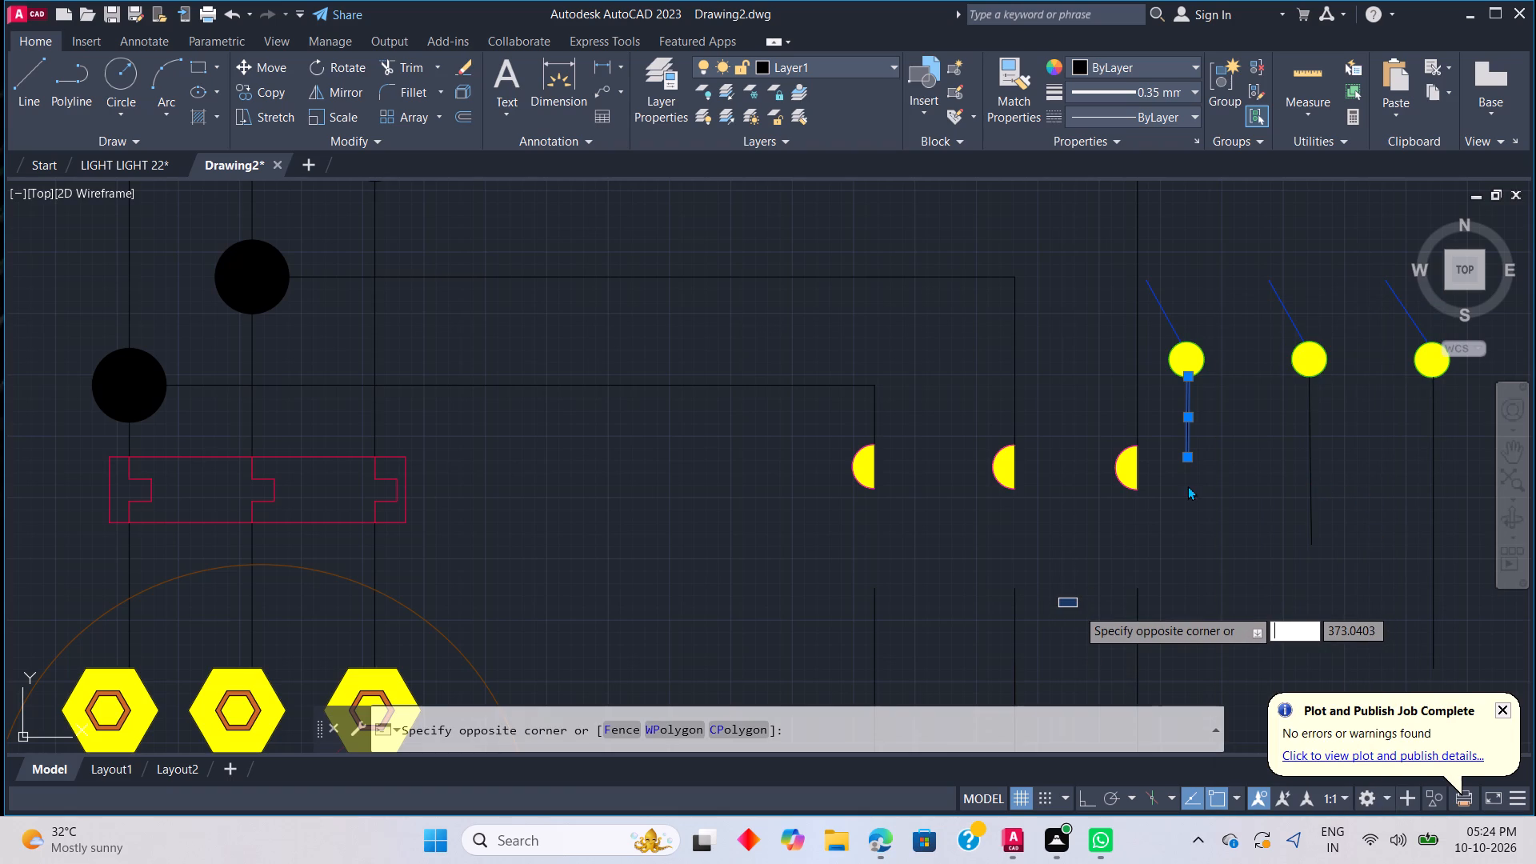
key("Delete")
left_click(1155, 554)
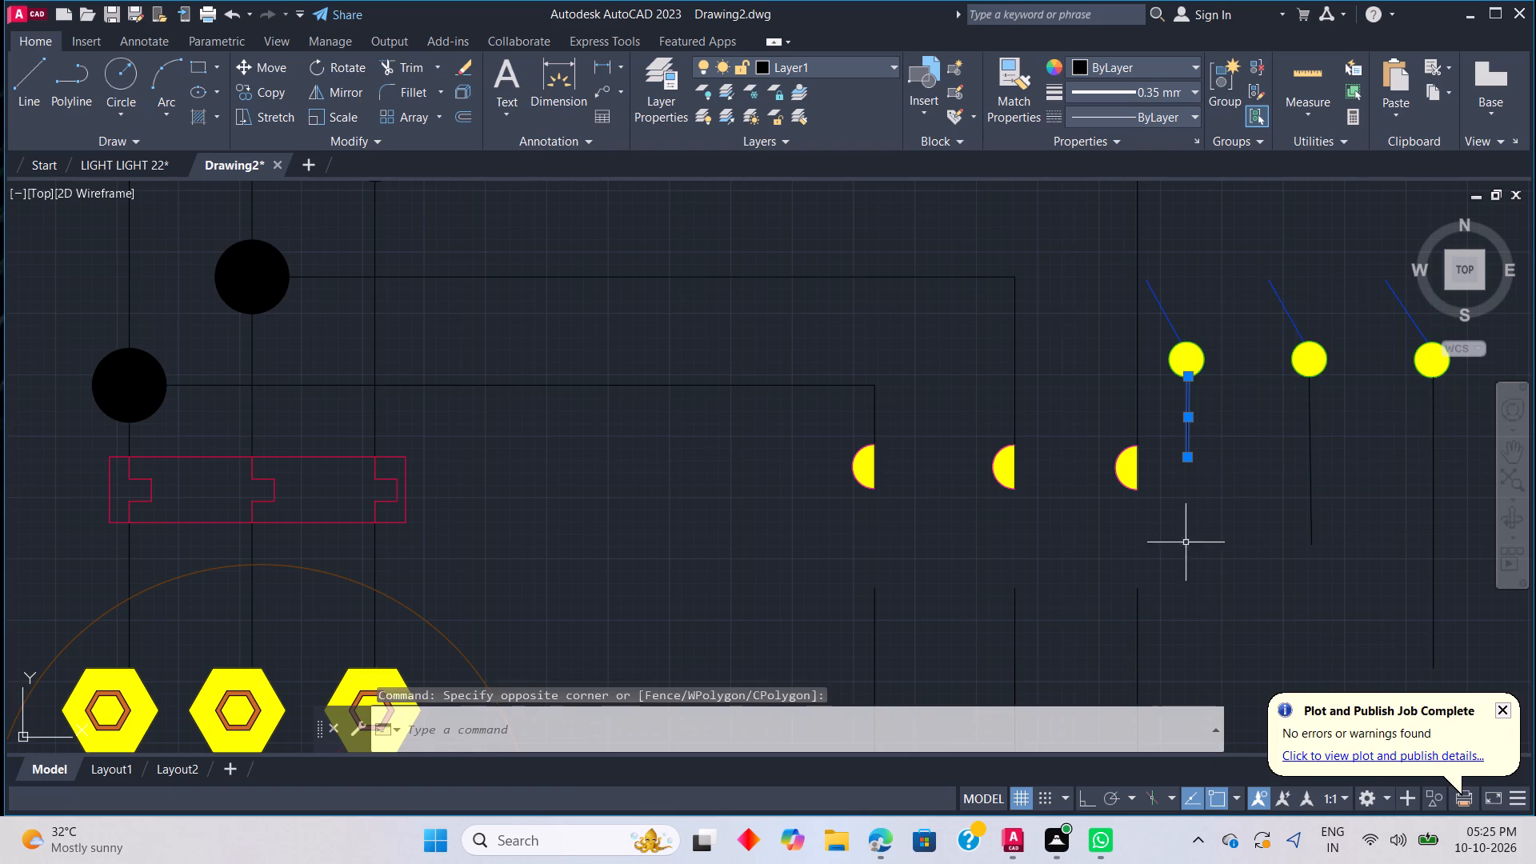
key("Delete")
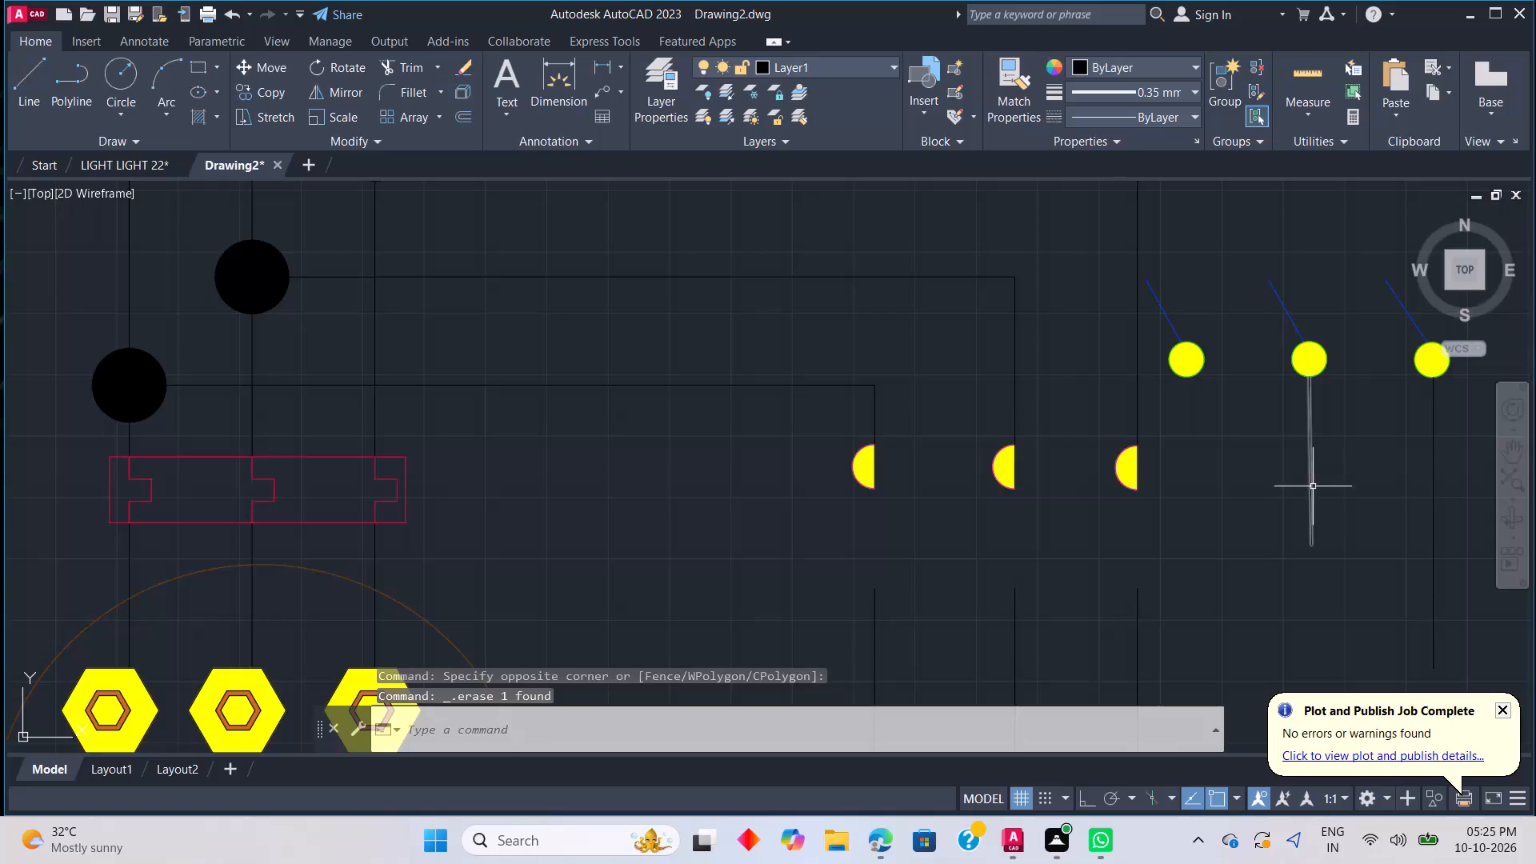
left_click(1313, 486)
key("Delete")
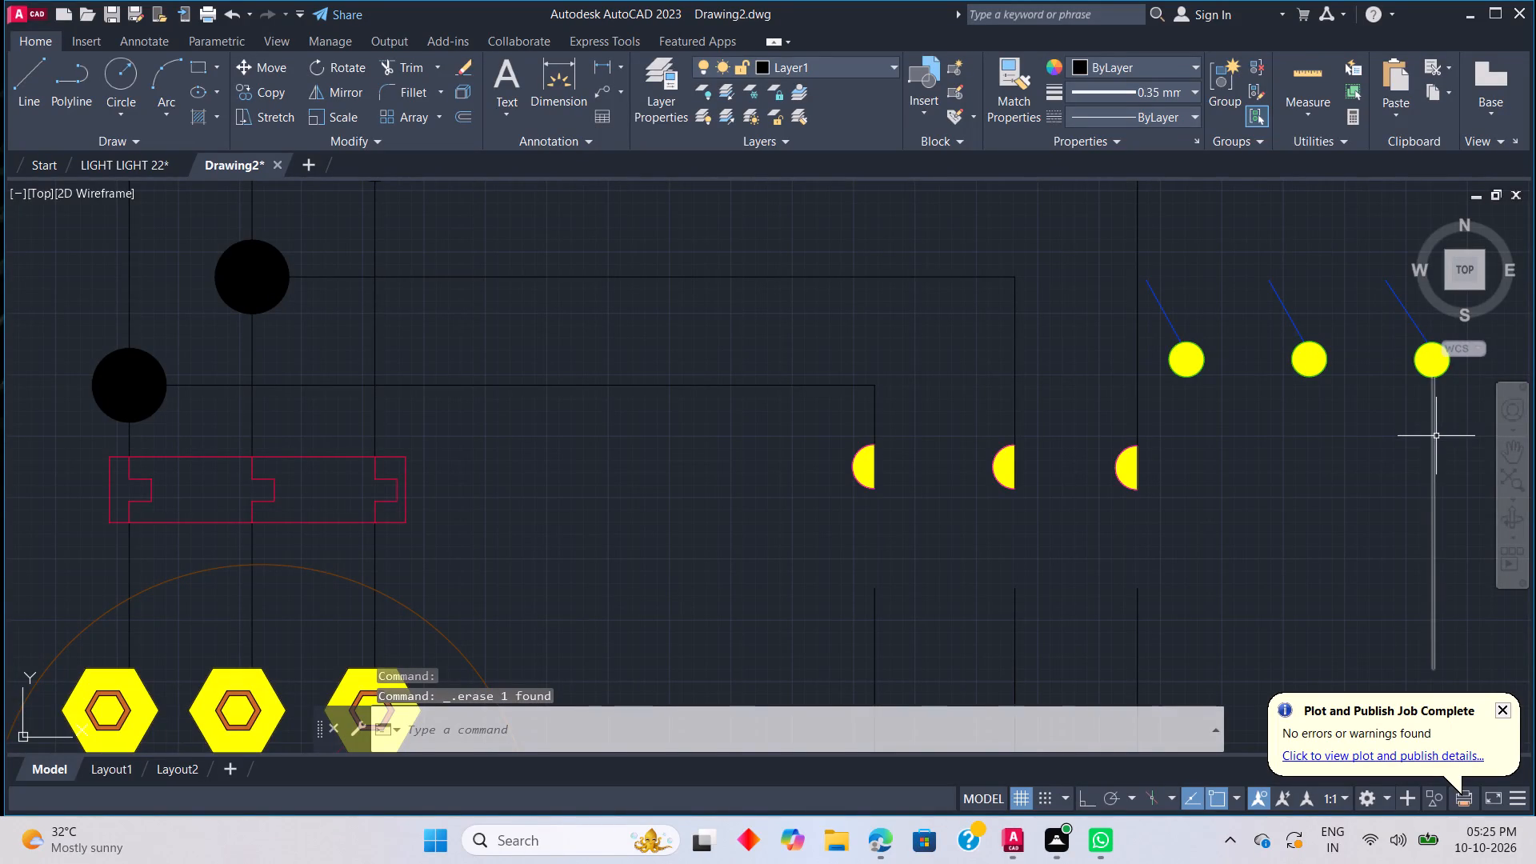
left_click(1436, 438)
key("Delete")
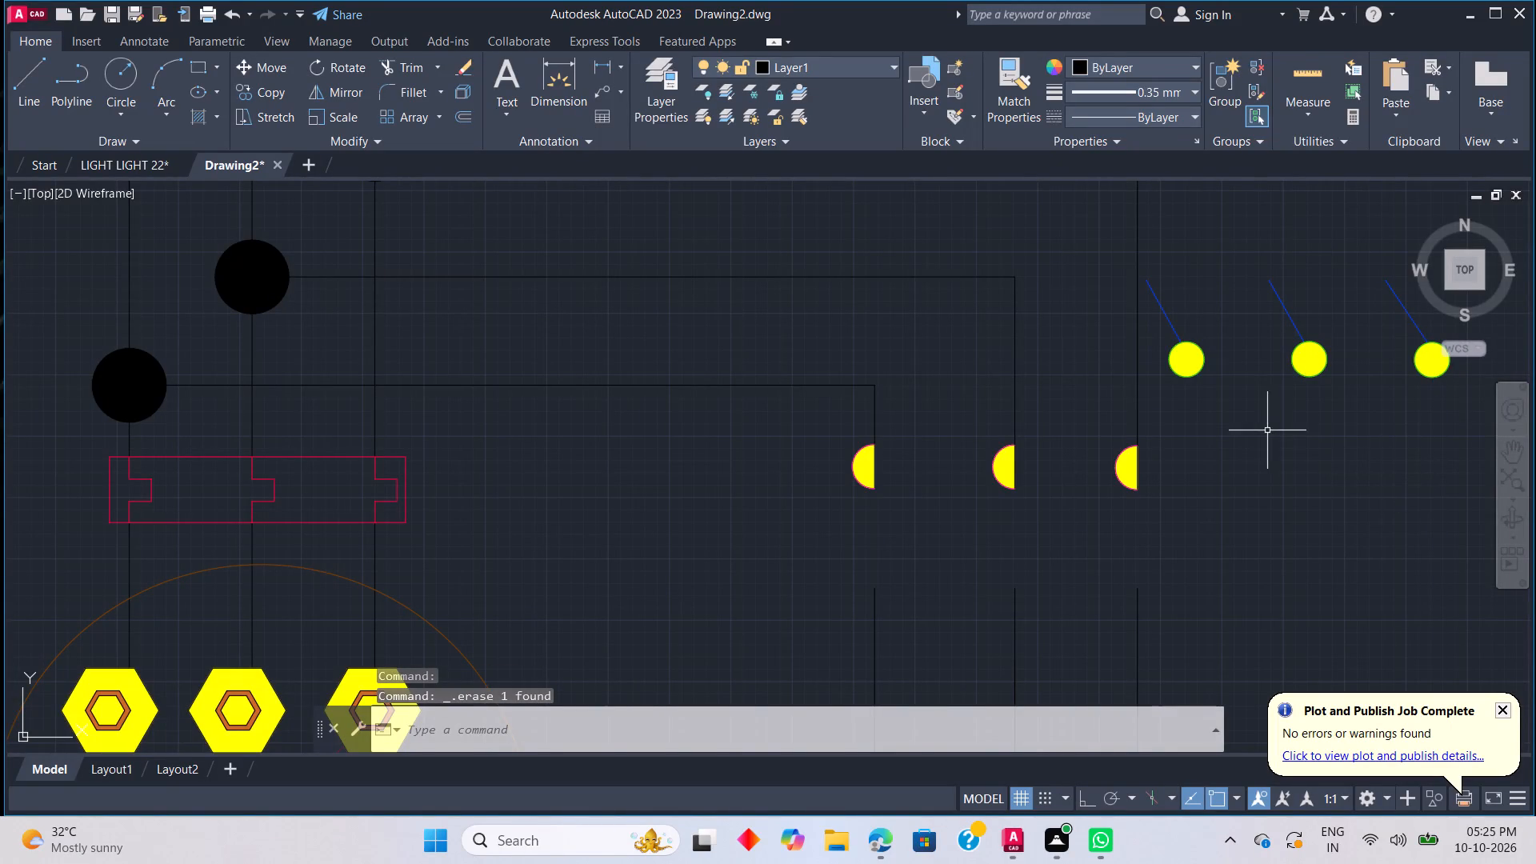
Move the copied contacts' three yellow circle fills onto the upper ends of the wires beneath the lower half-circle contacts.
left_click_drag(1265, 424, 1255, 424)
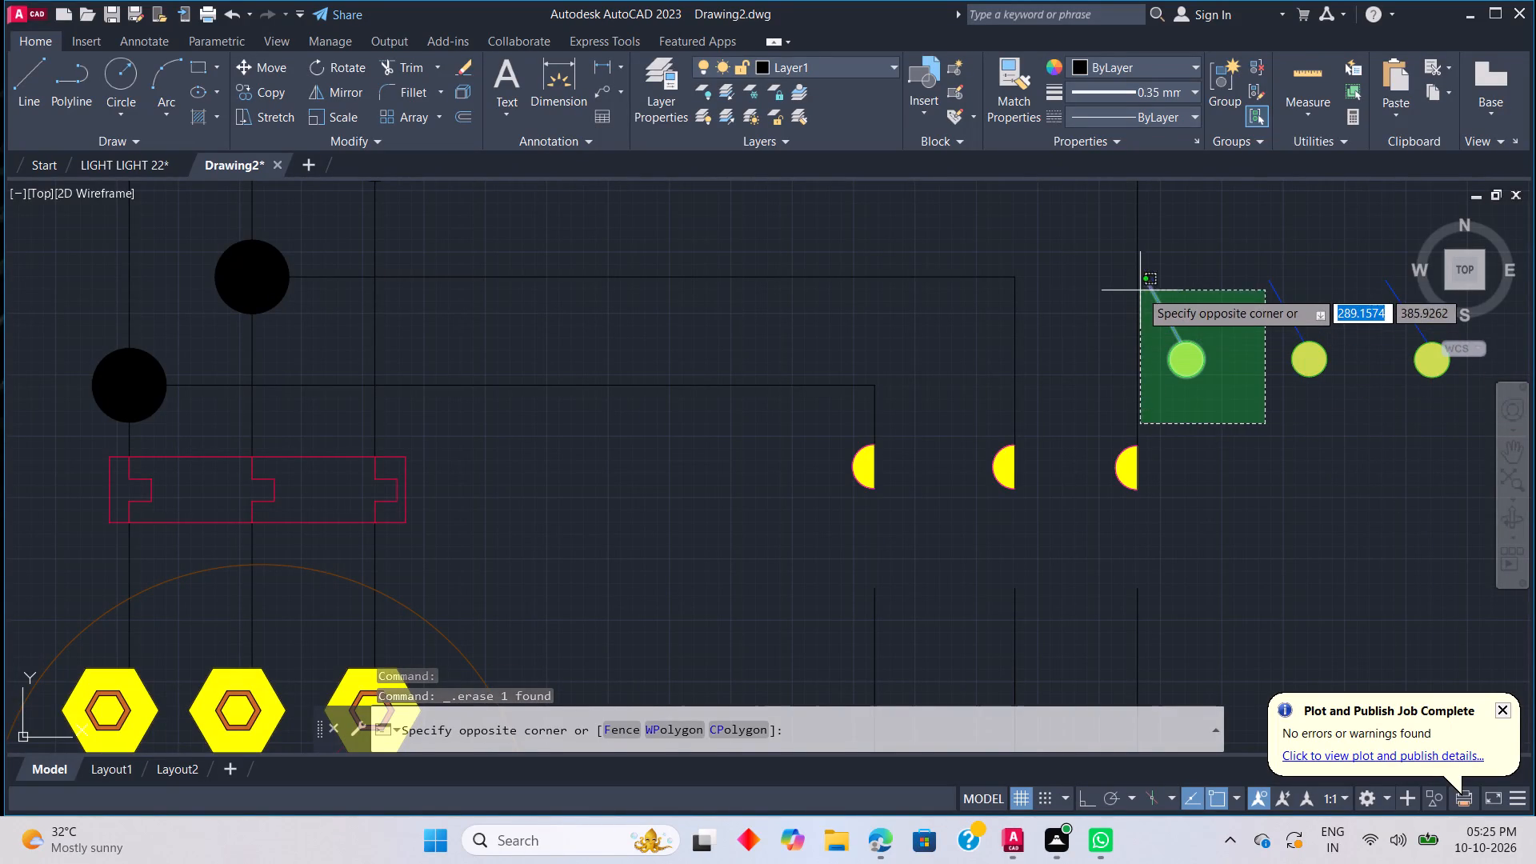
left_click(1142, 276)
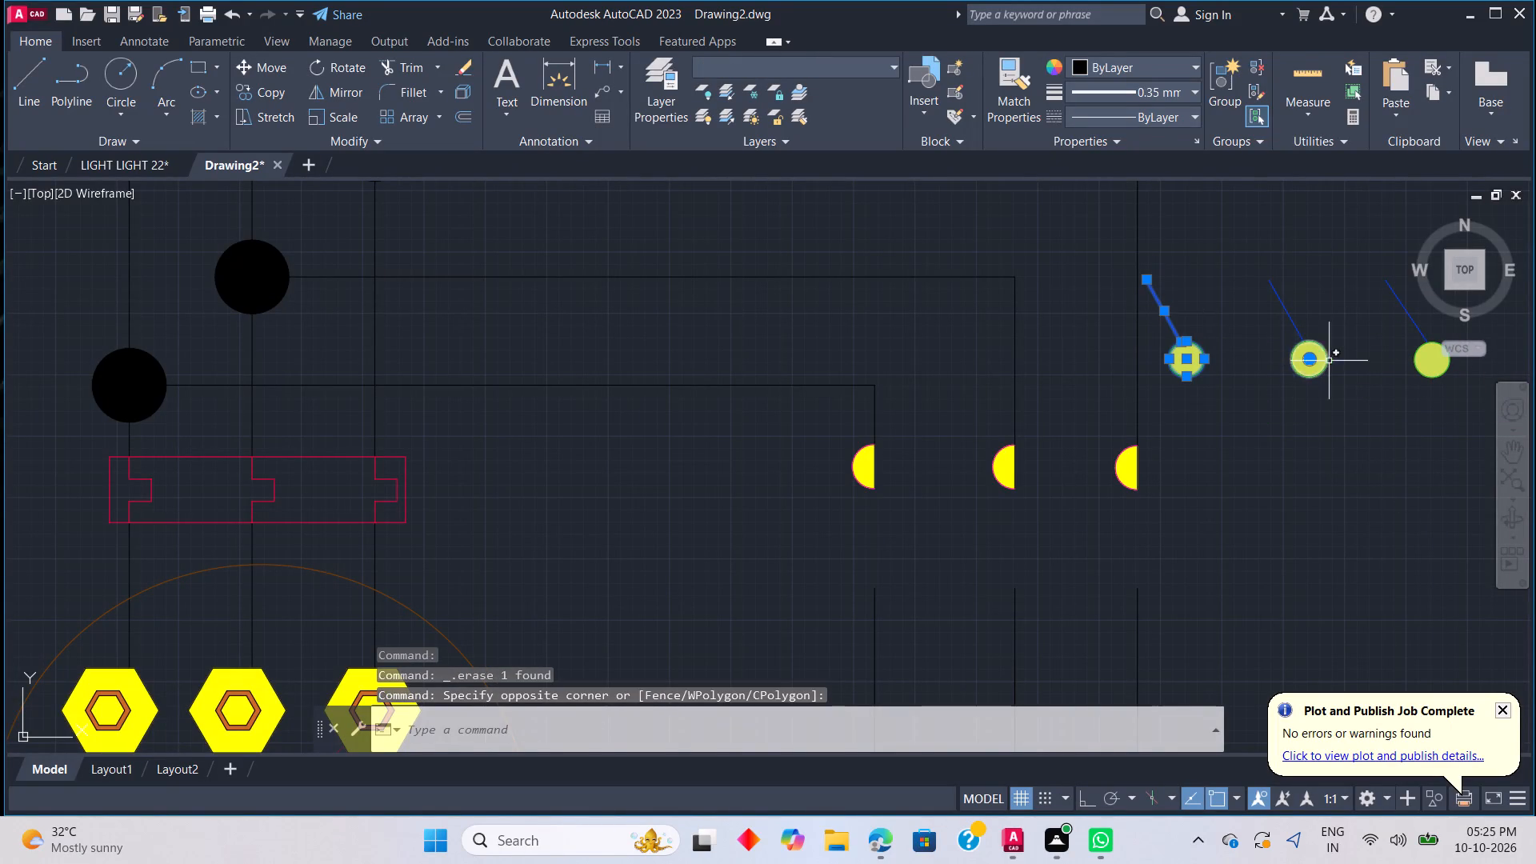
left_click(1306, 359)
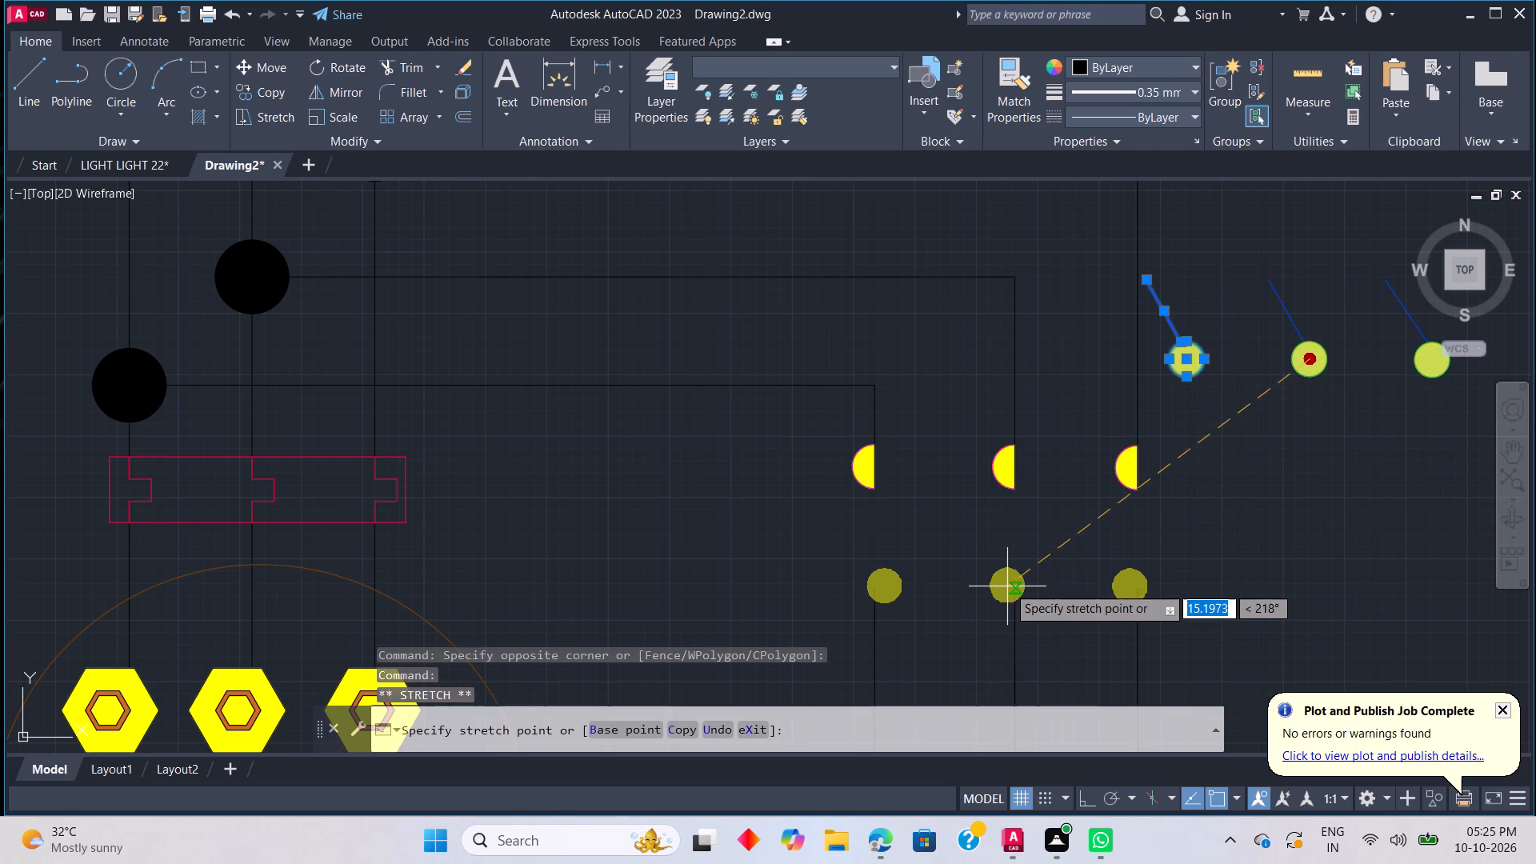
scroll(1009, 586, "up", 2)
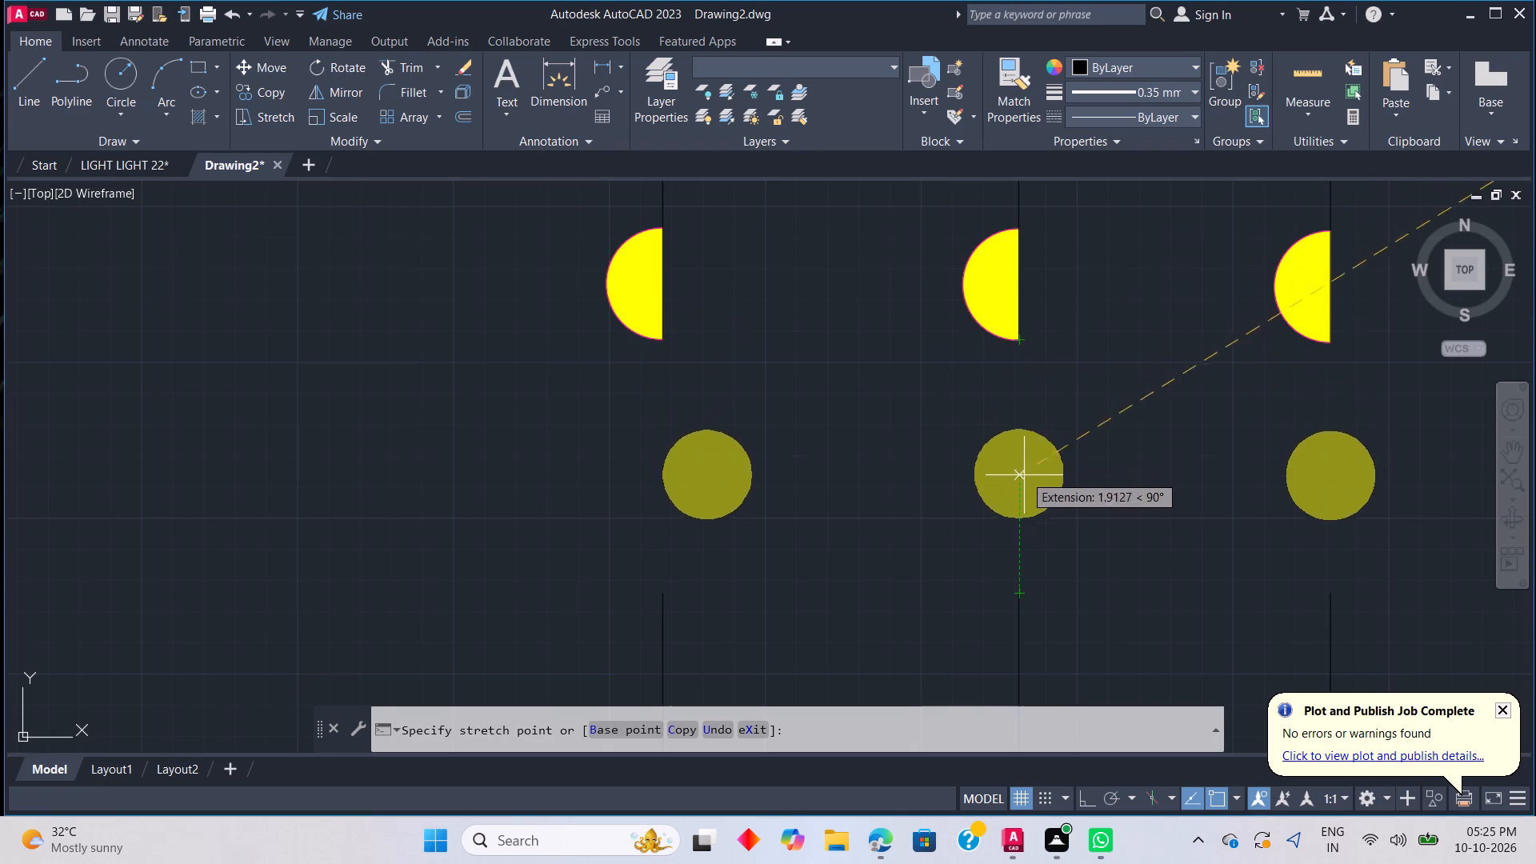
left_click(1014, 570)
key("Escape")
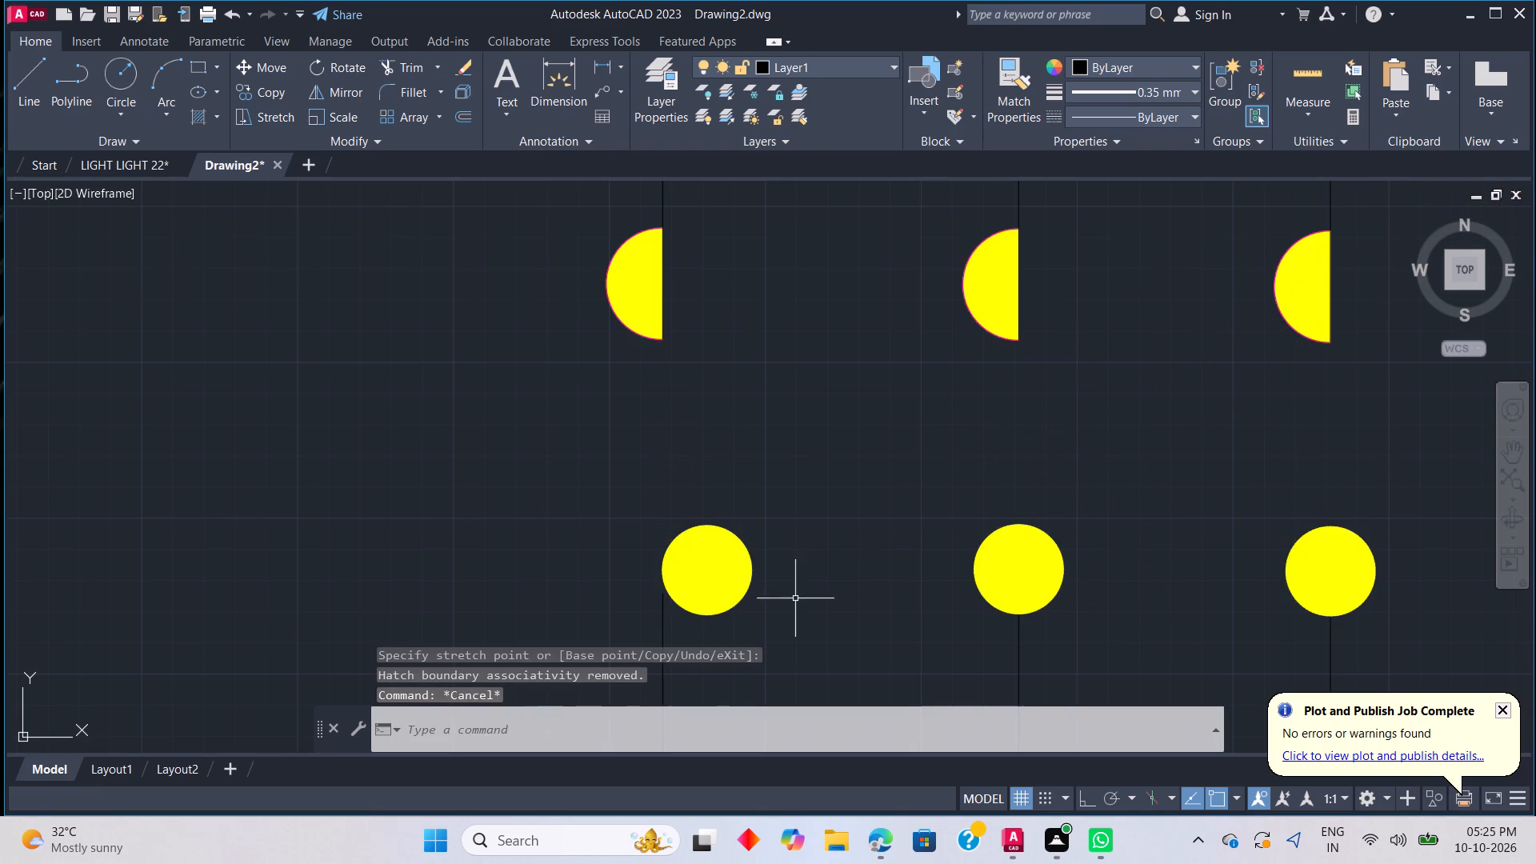
Delete the three yellow circle fills at the upper ends of the wires beneath the half-circle contacts.
left_click(750, 580)
key("Escape")
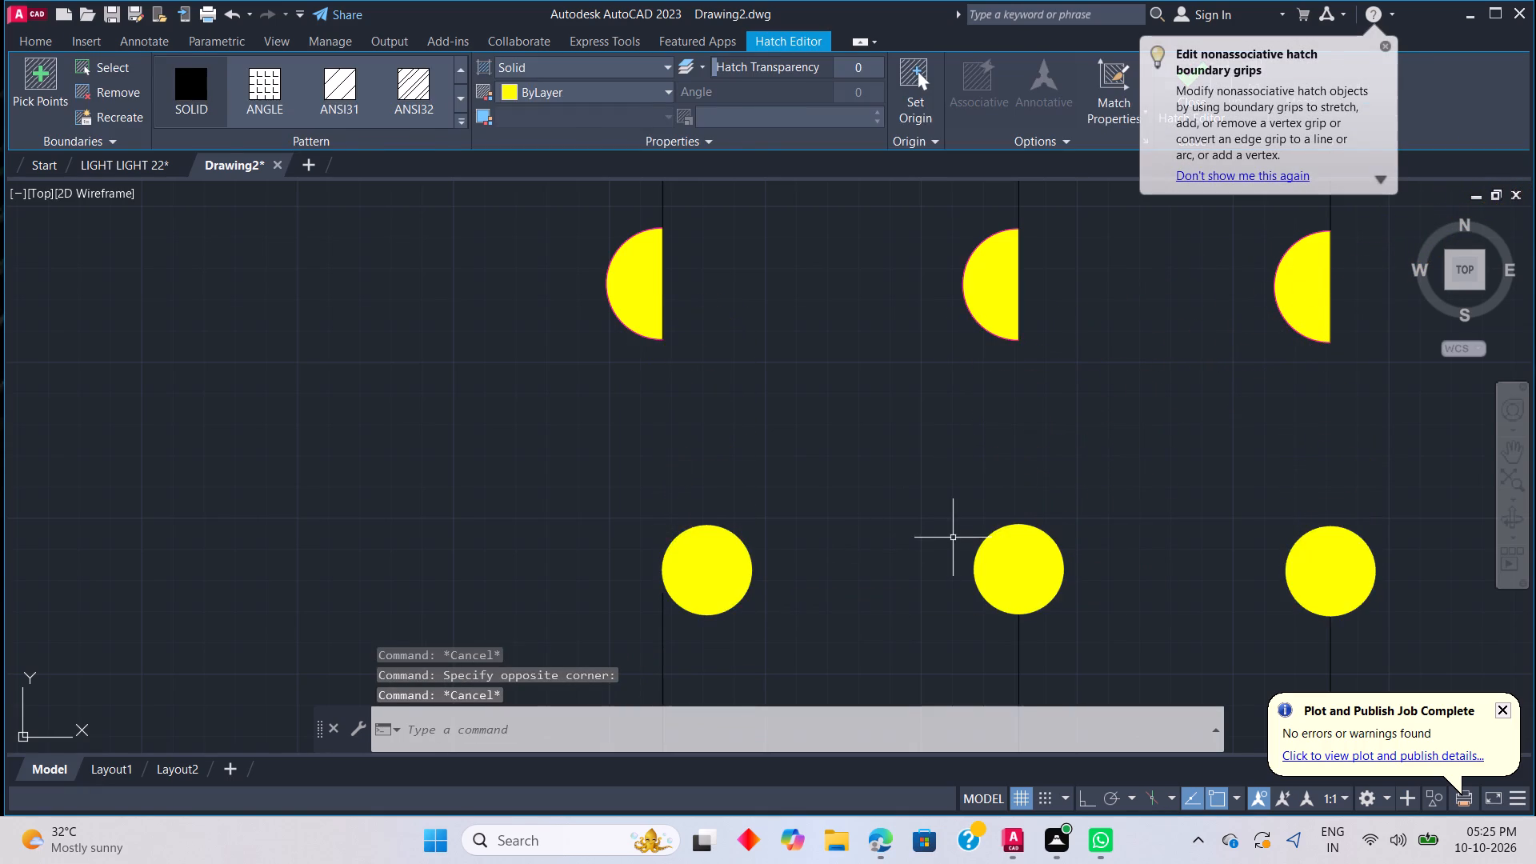
left_click_drag(1405, 625, 1394, 625)
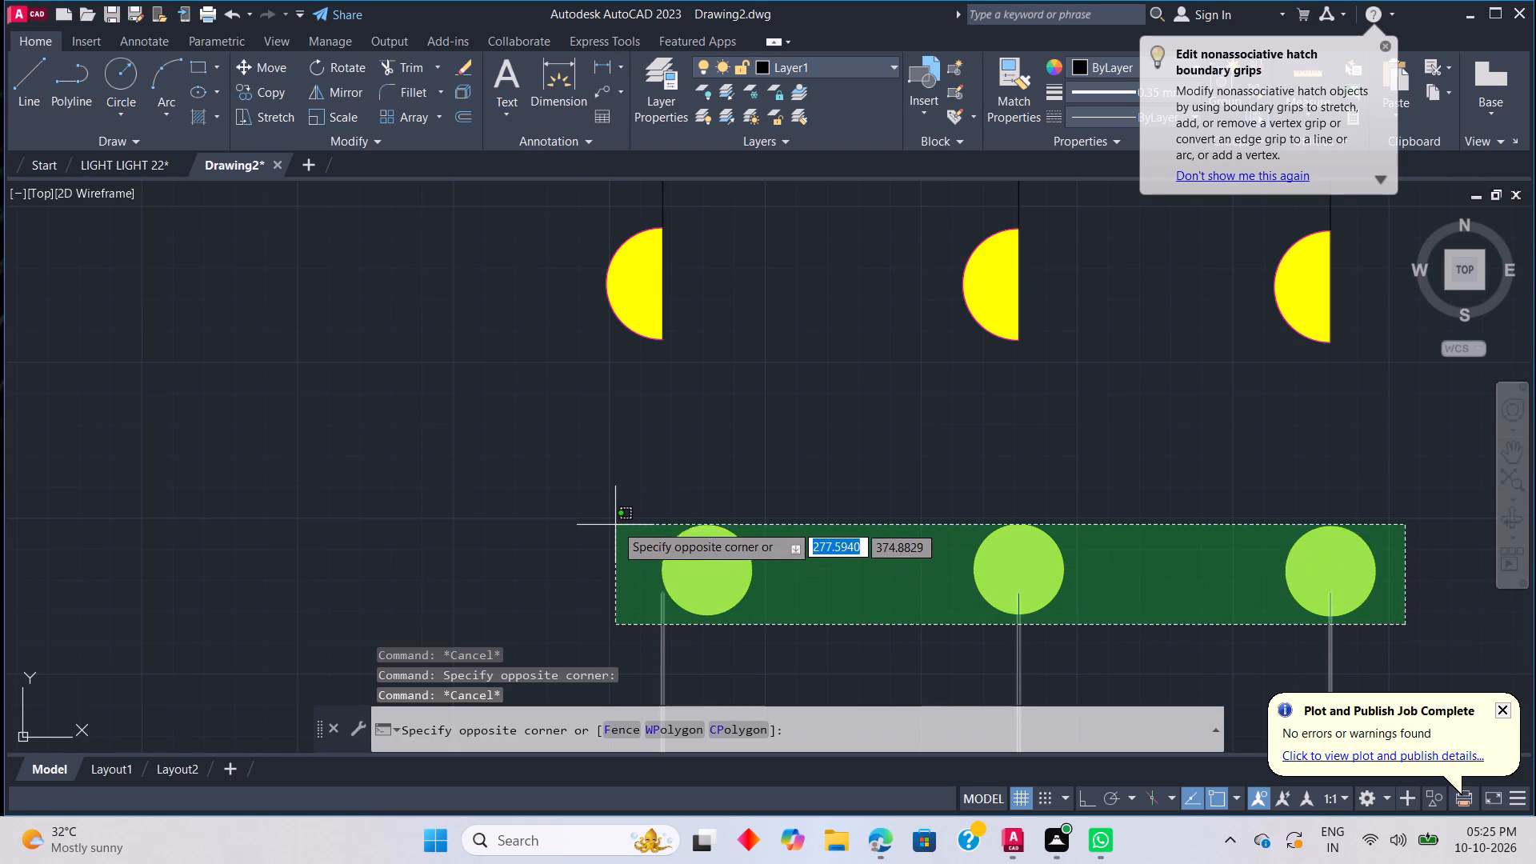
key("Escape")
left_click_drag(534, 458, 606, 490)
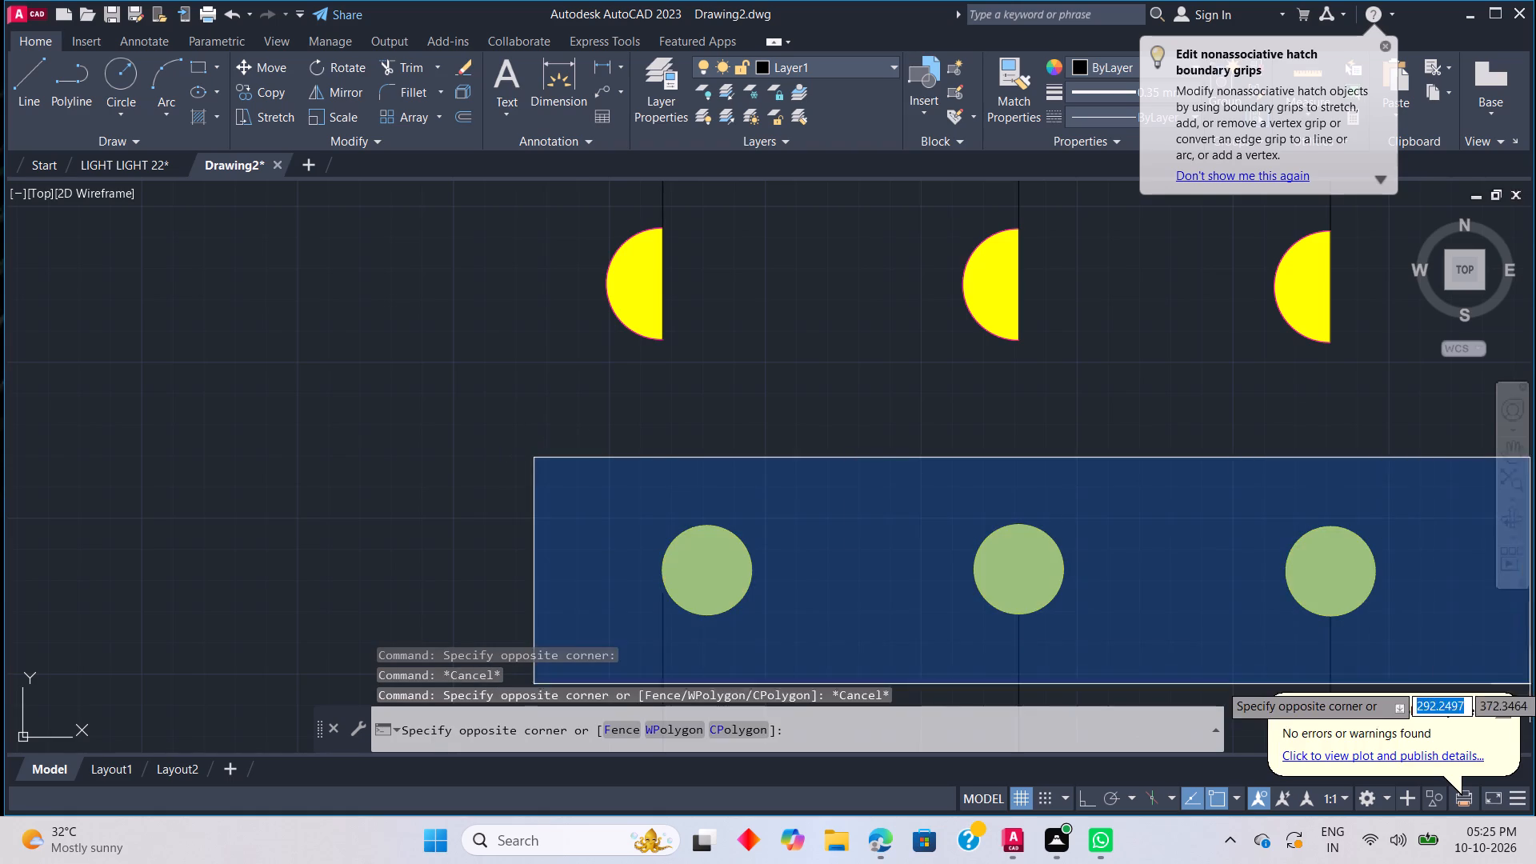
left_click(1494, 630)
key("Delete")
Copy one green contact circle by its centre onto the upper ends of the three wires beneath the half-circle contacts.
scroll(1506, 624, "down", 2)
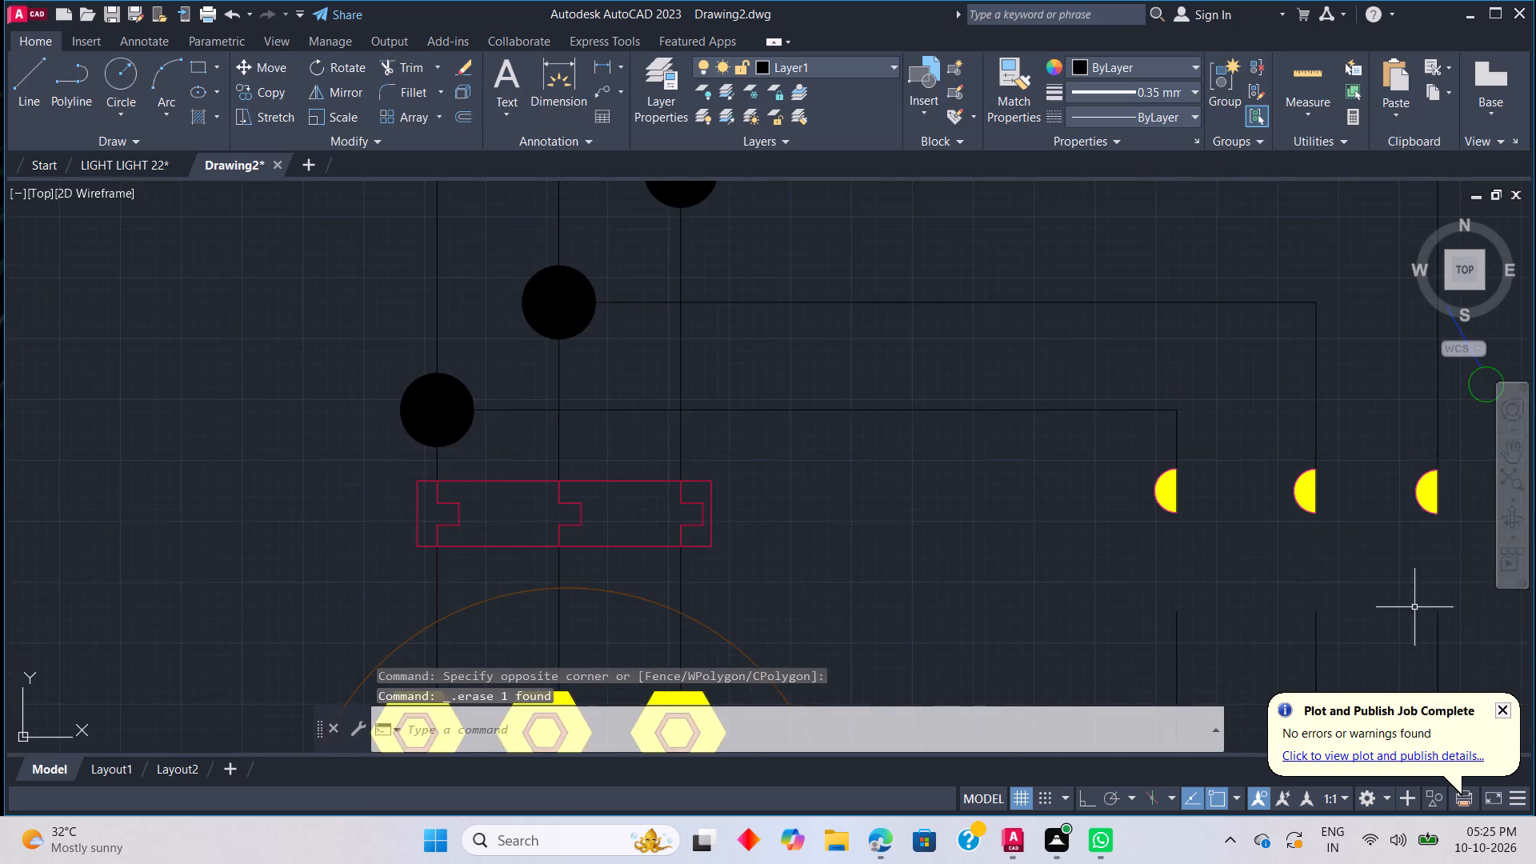
scroll(1382, 601, "down", 2)
middle_click_drag(1438, 595, 1322, 482)
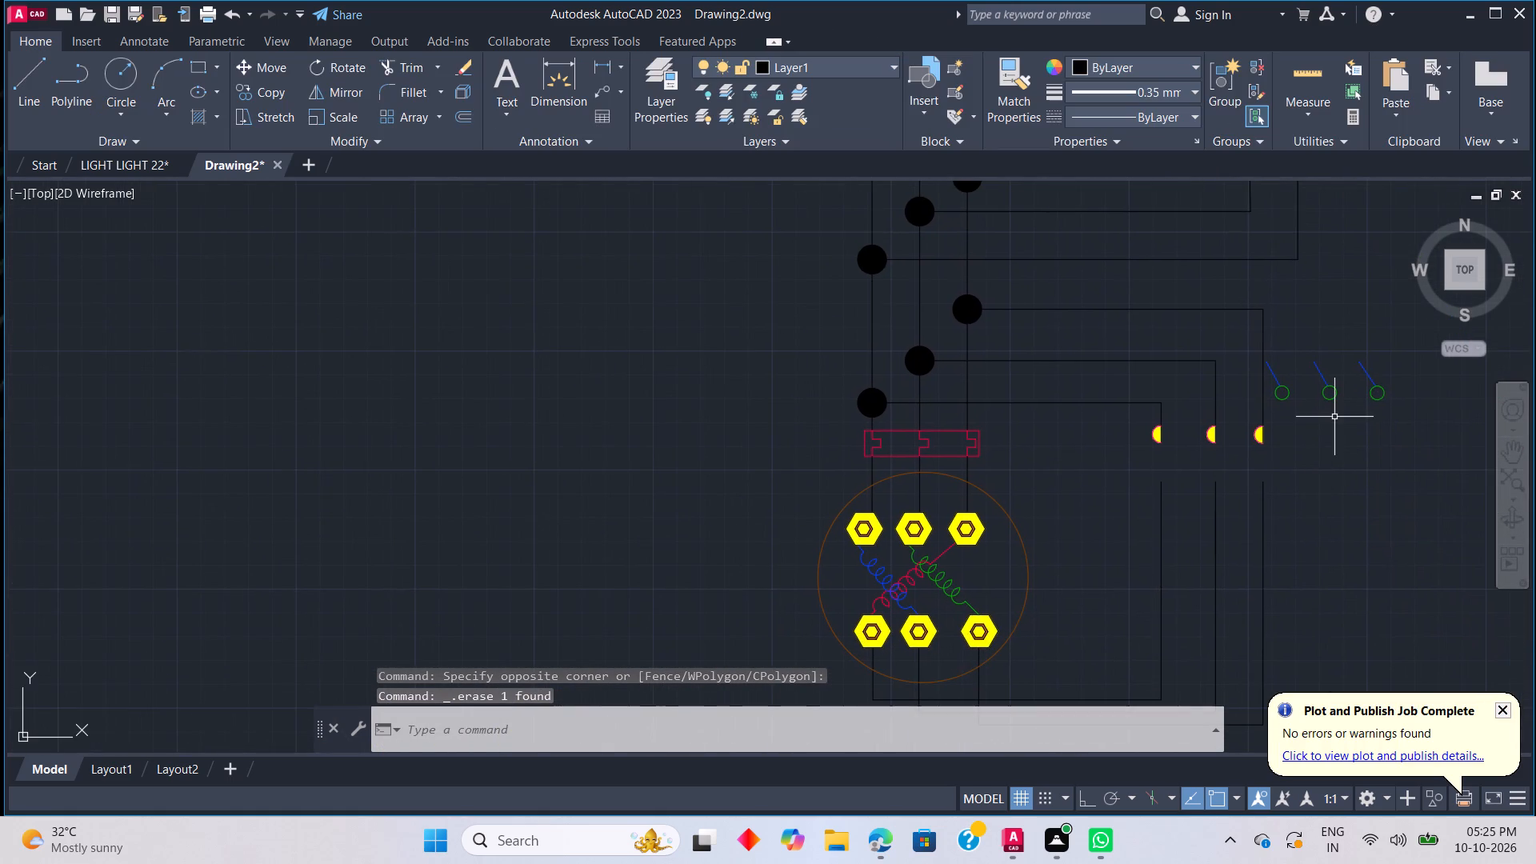
scroll(1290, 396, "up", 3)
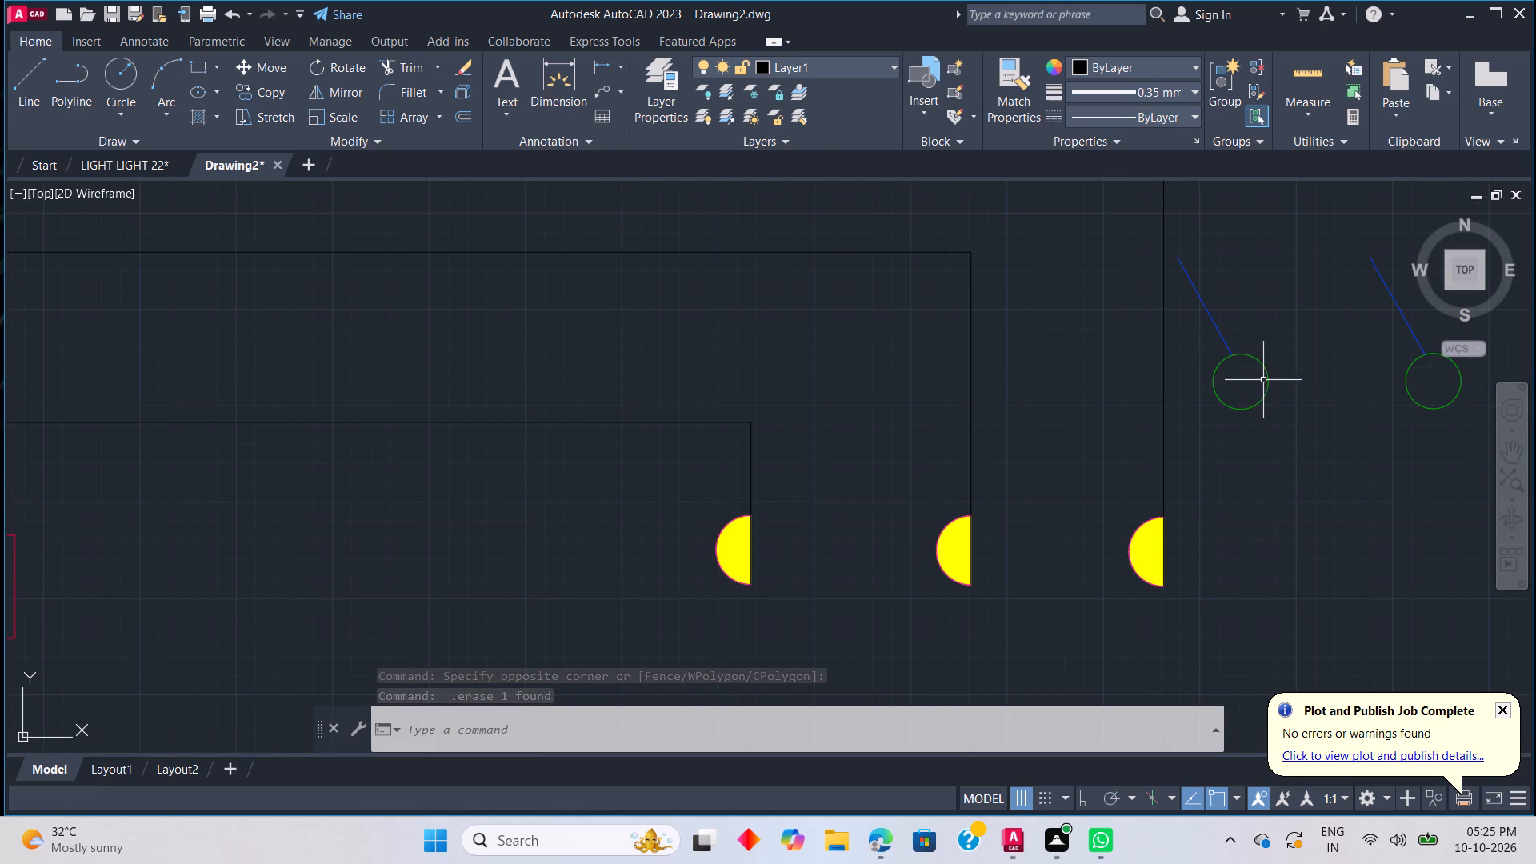
left_click(1268, 377)
right_click(1338, 484)
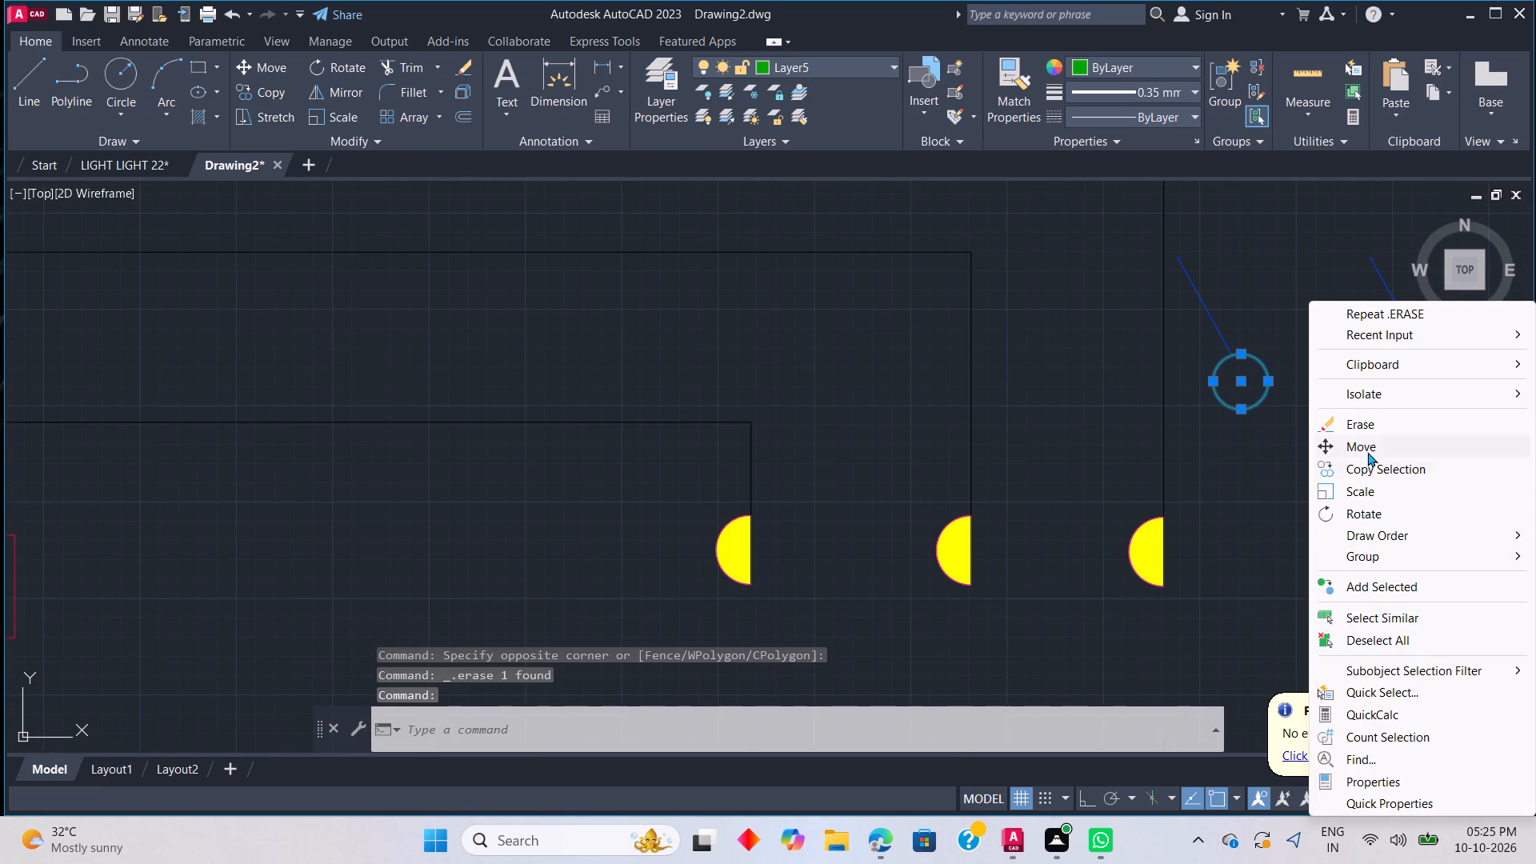
left_click(1366, 465)
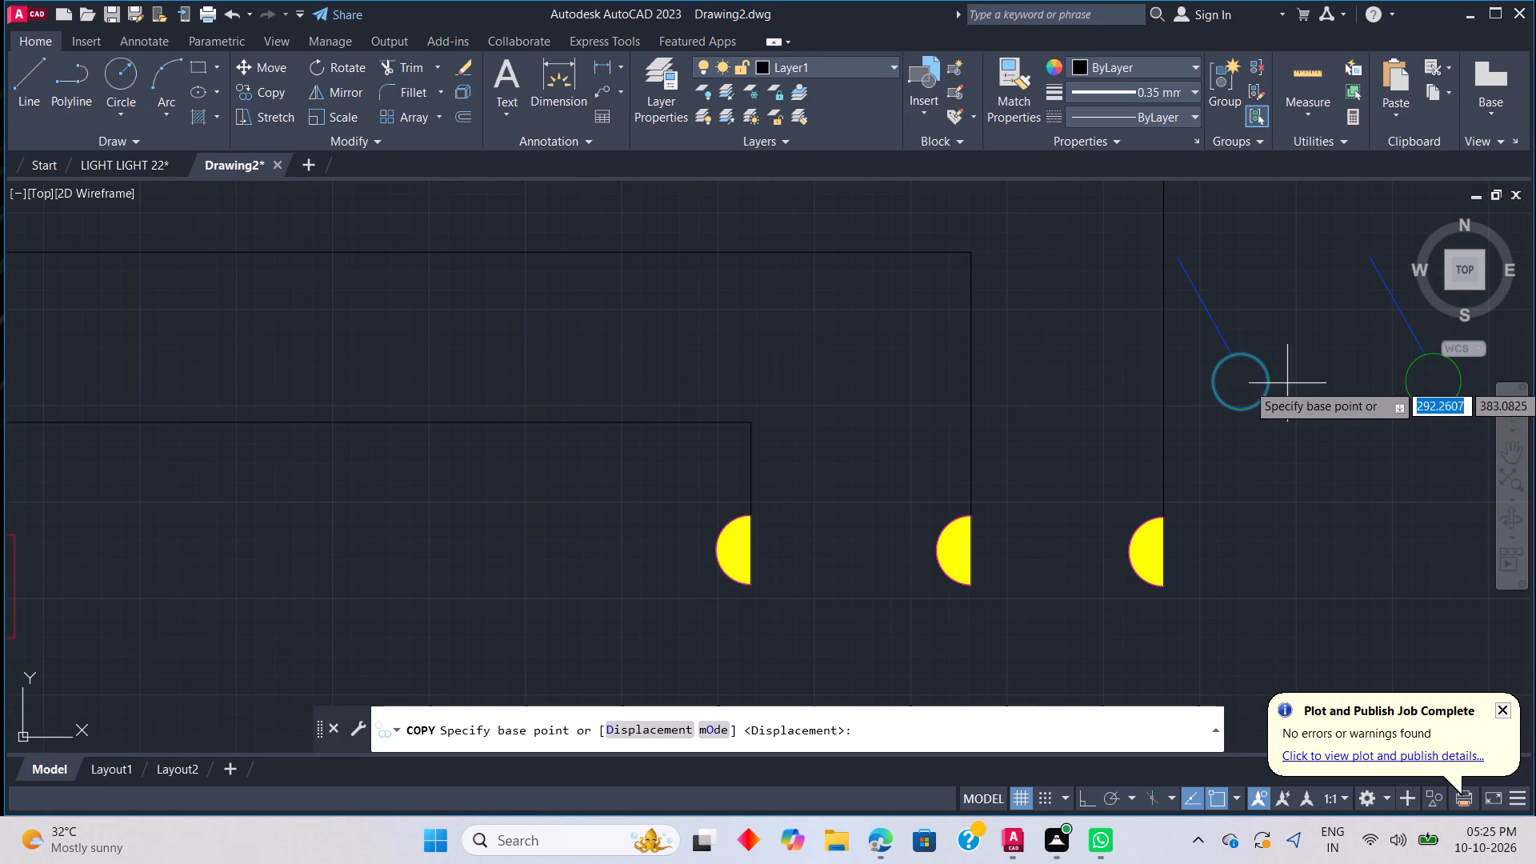
left_click(1240, 380)
scroll(1146, 530, "down", 4)
scroll(1078, 586, "up", 4)
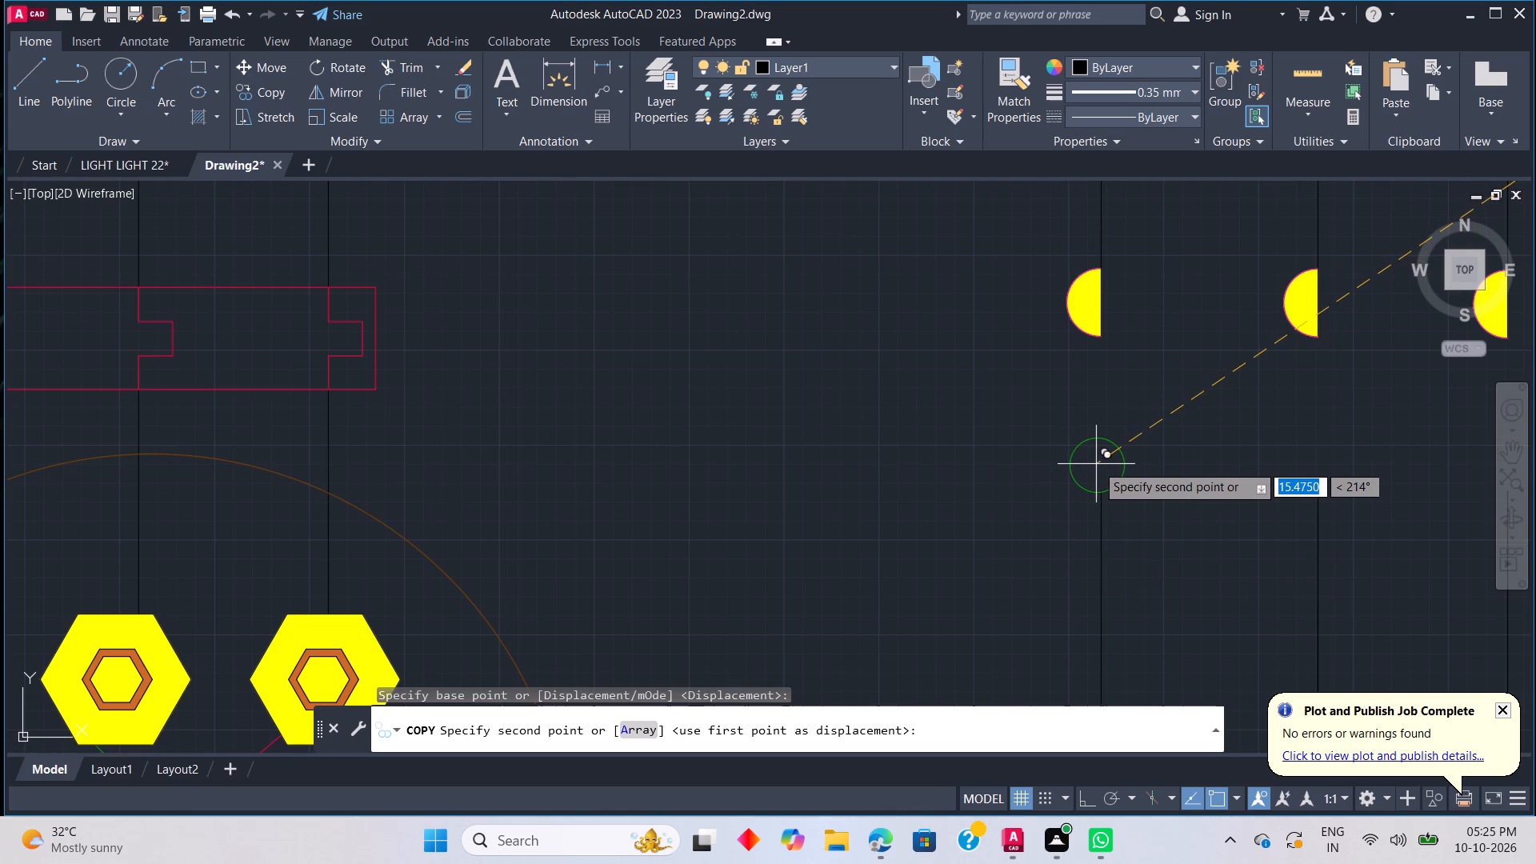
left_click(1099, 487)
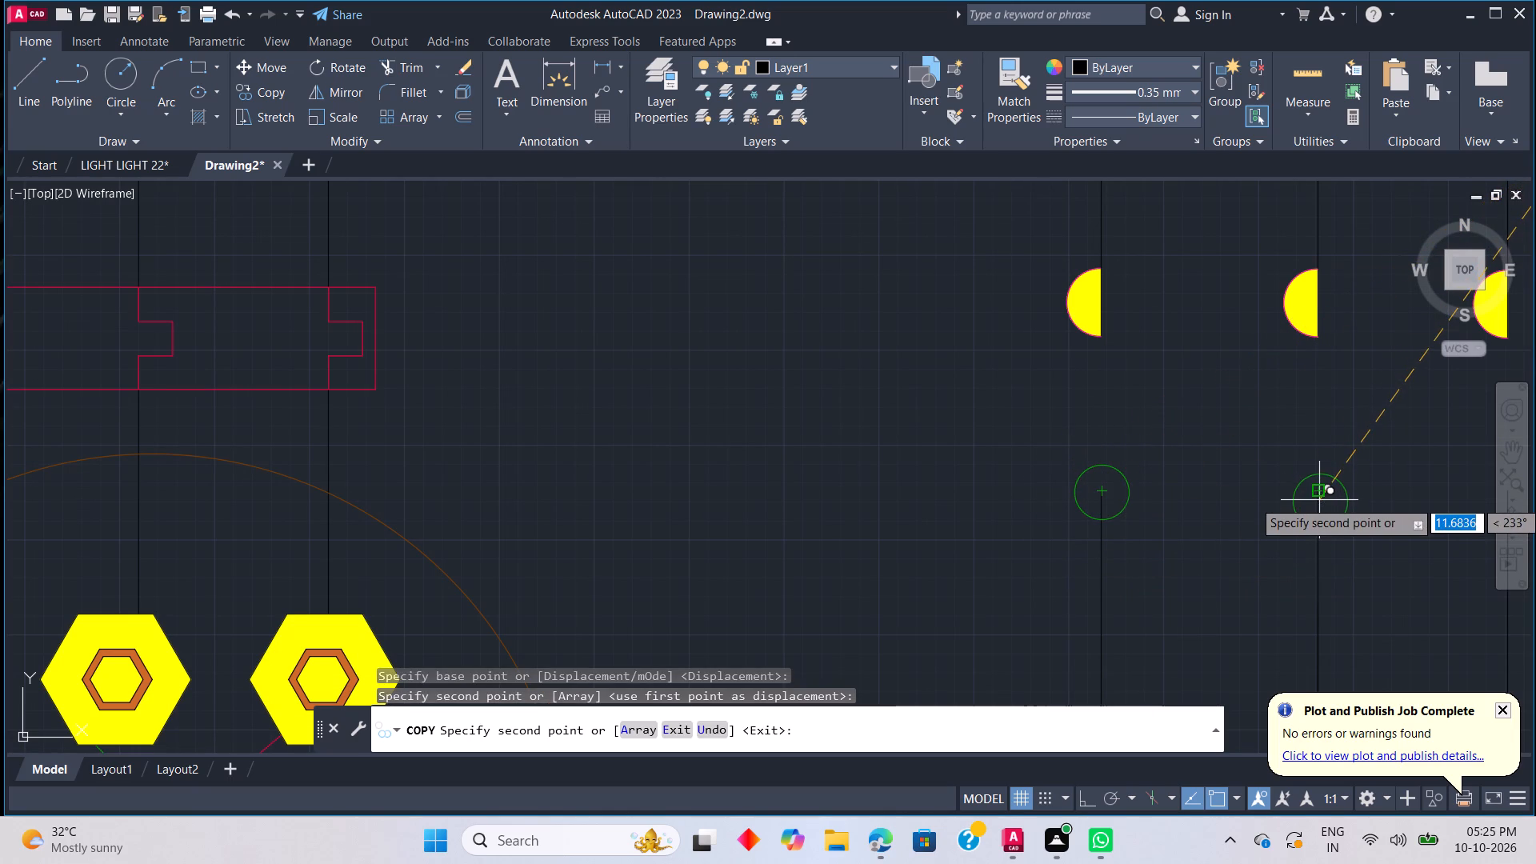
scroll(1320, 496, "up", 3)
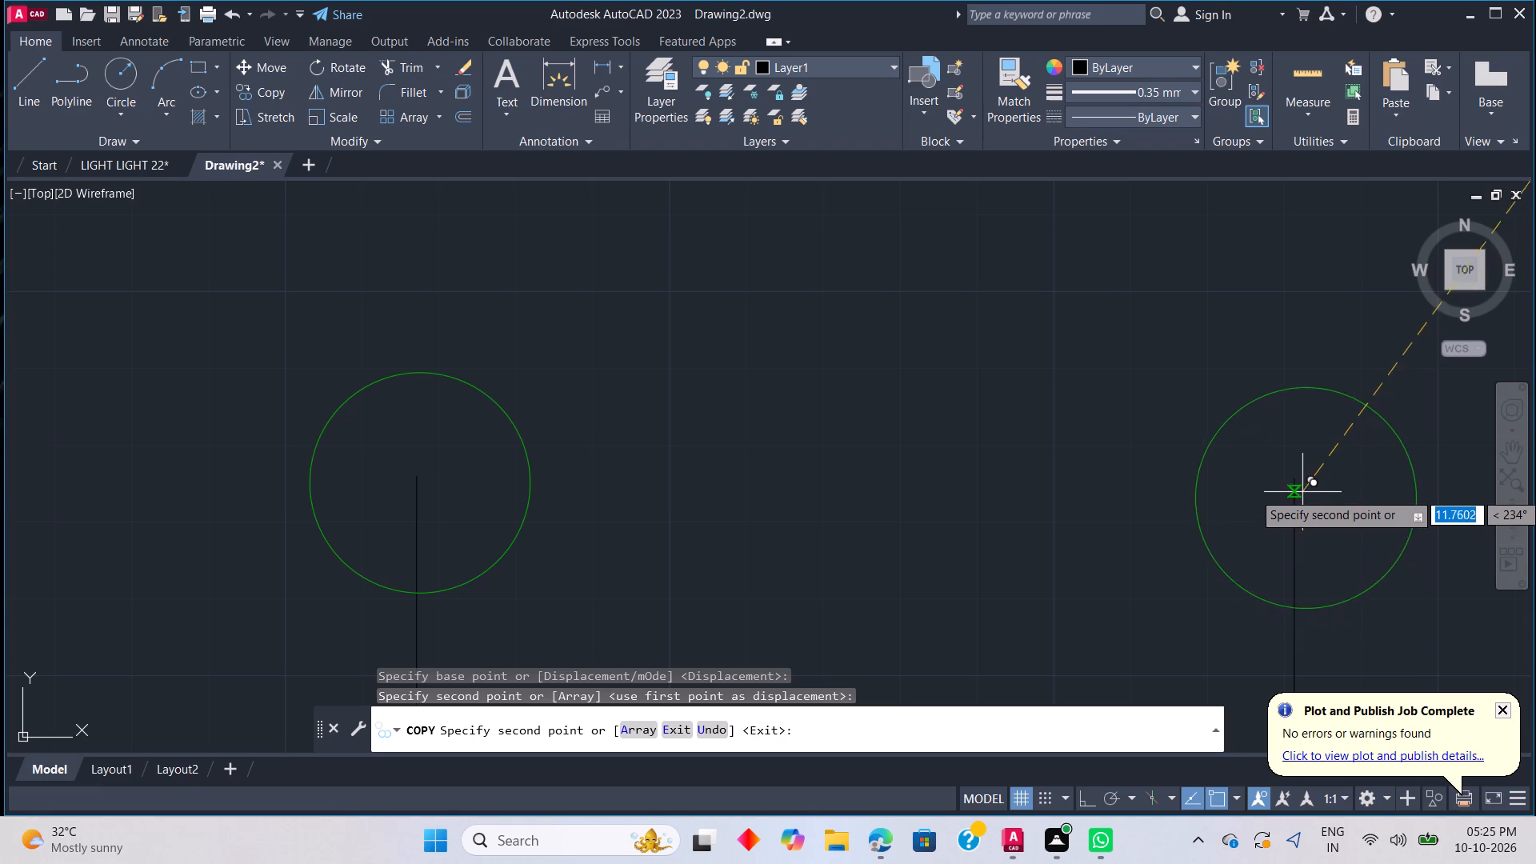
left_click(1293, 478)
scroll(1382, 494, "down", 3)
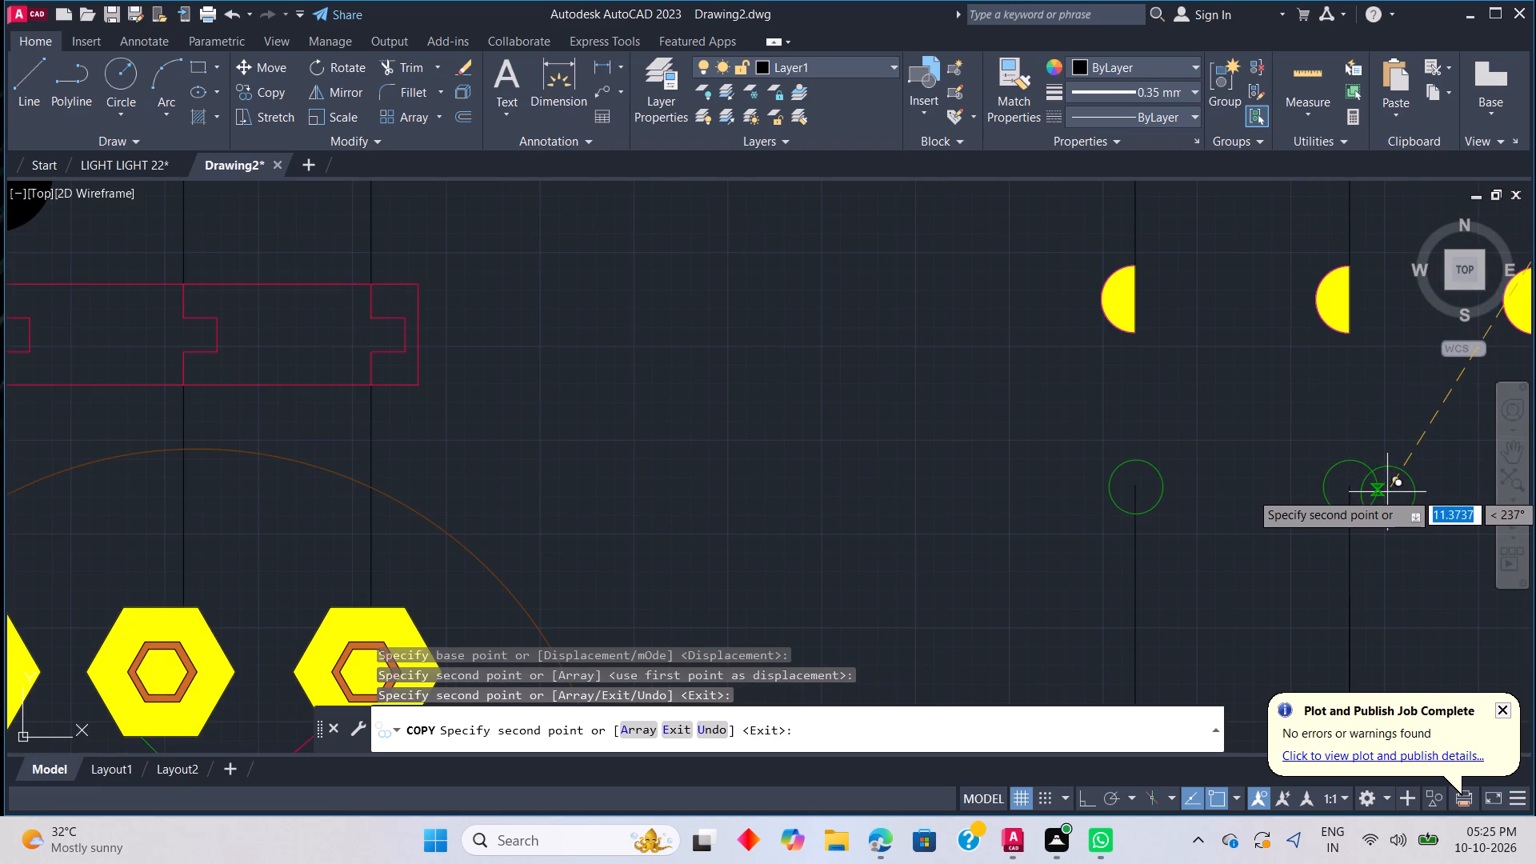
middle_click_drag(1279, 469, 1269, 467)
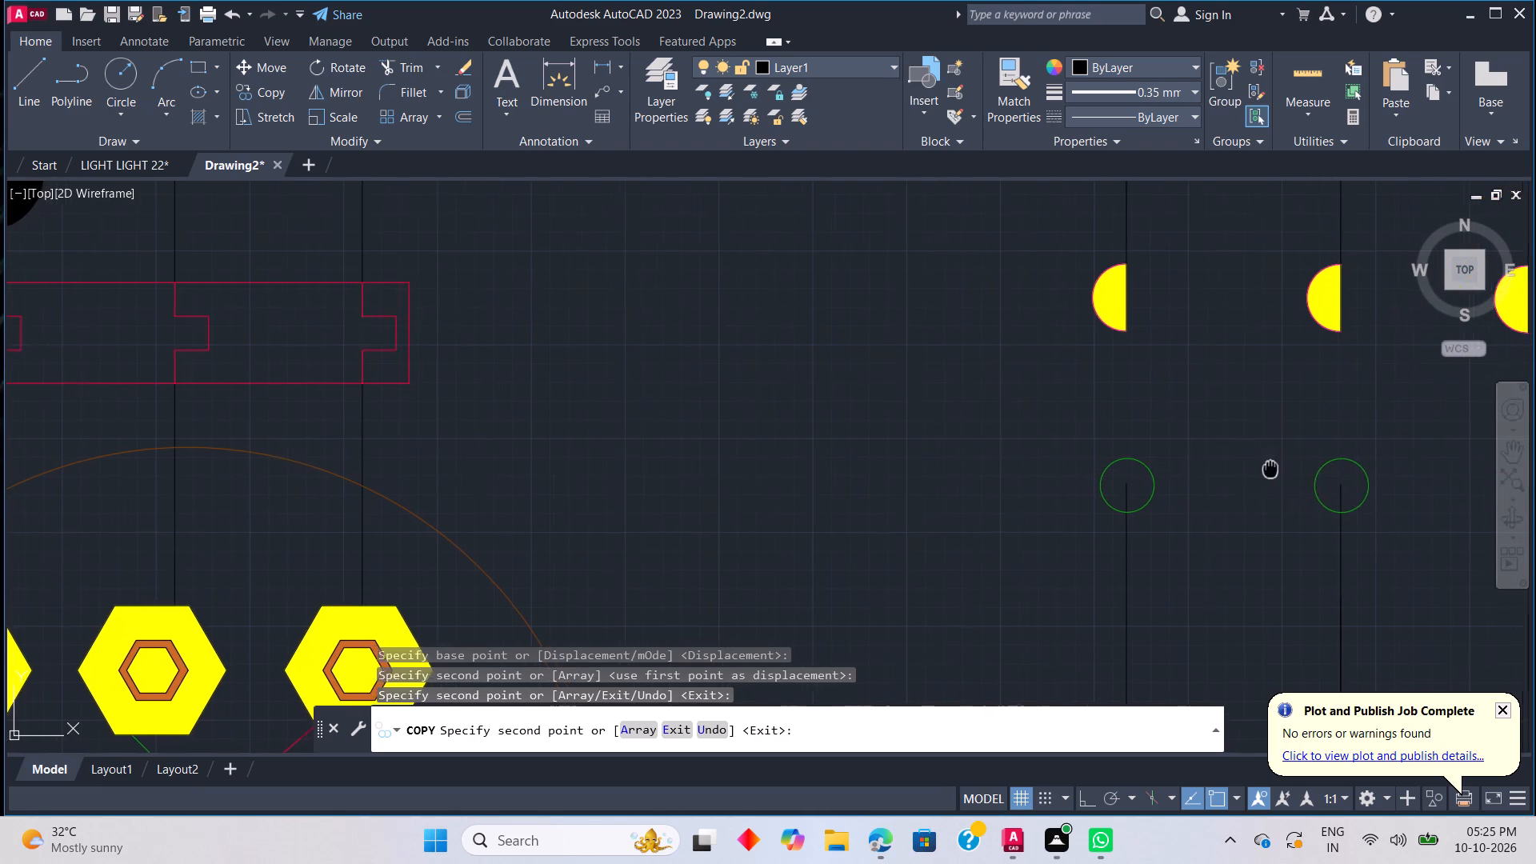
middle_click_drag(1269, 467, 982, 479)
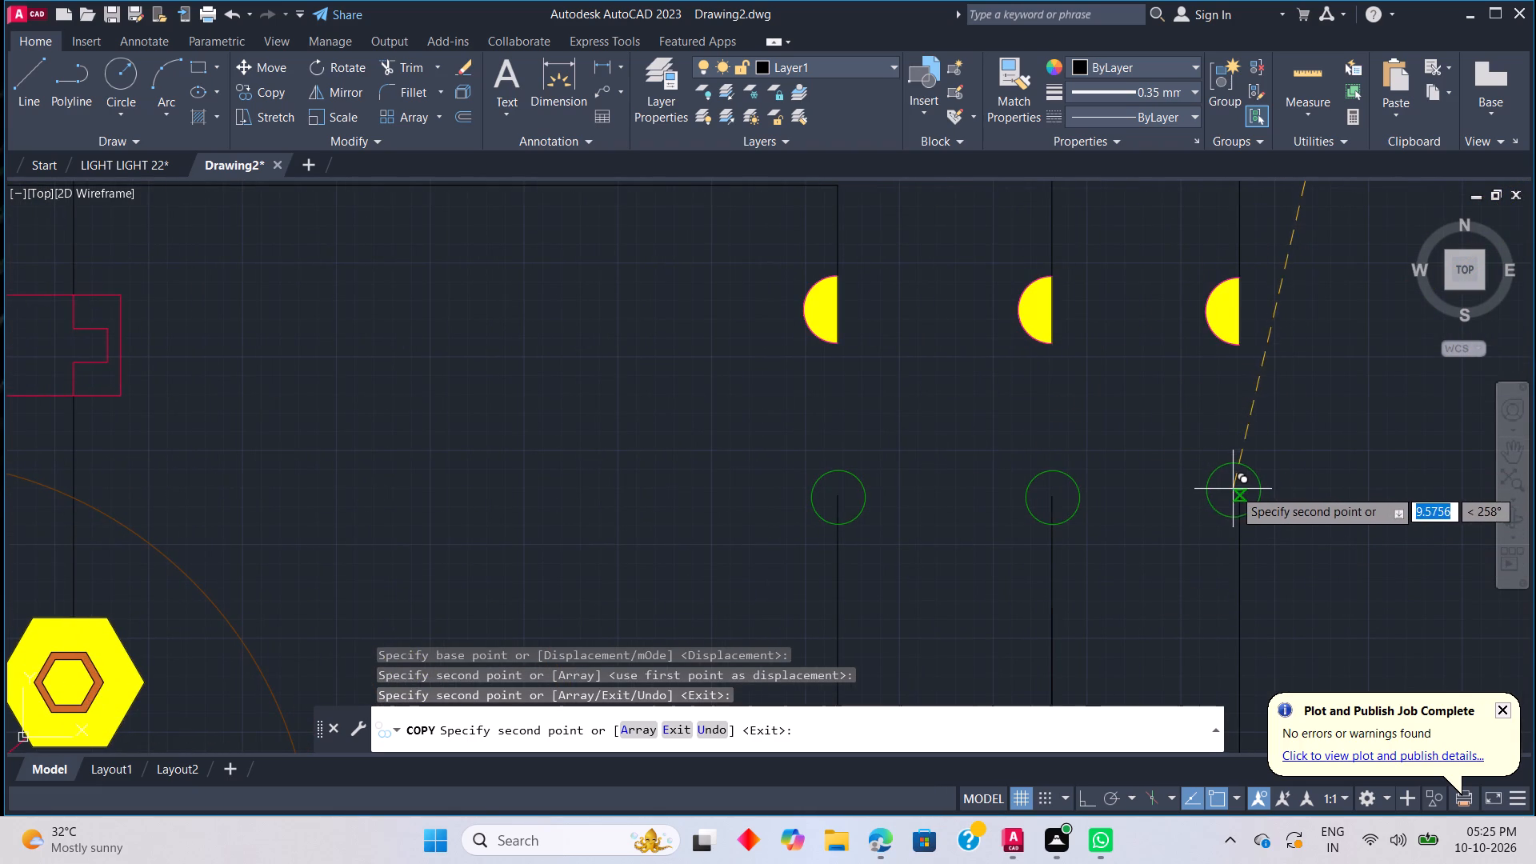
left_click(1237, 493)
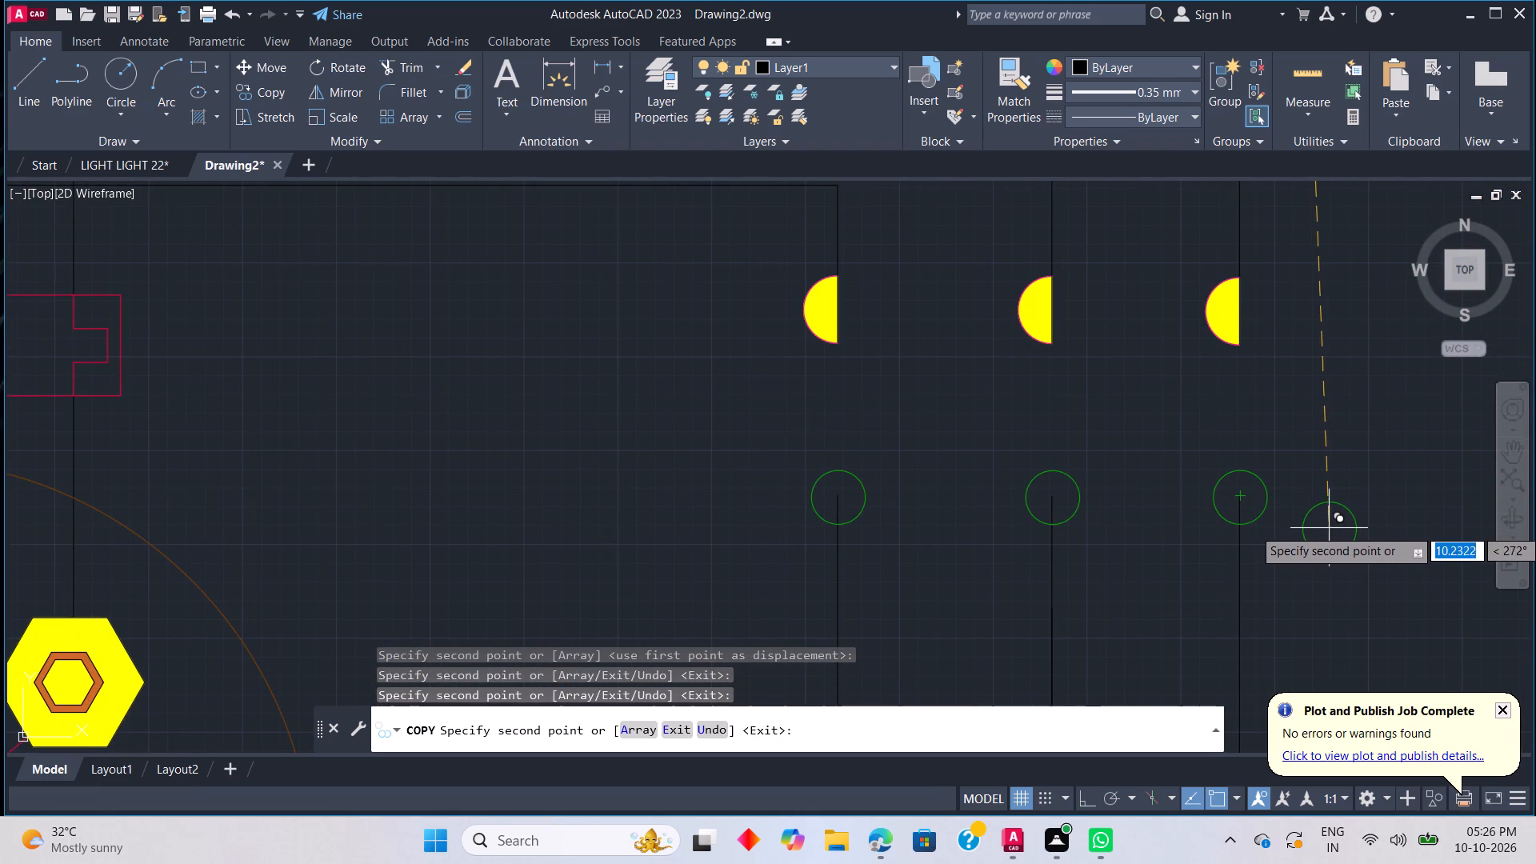
key("Escape")
Assign the three circles beneath the half-circle contacts to Layer2.
left_click(1268, 496)
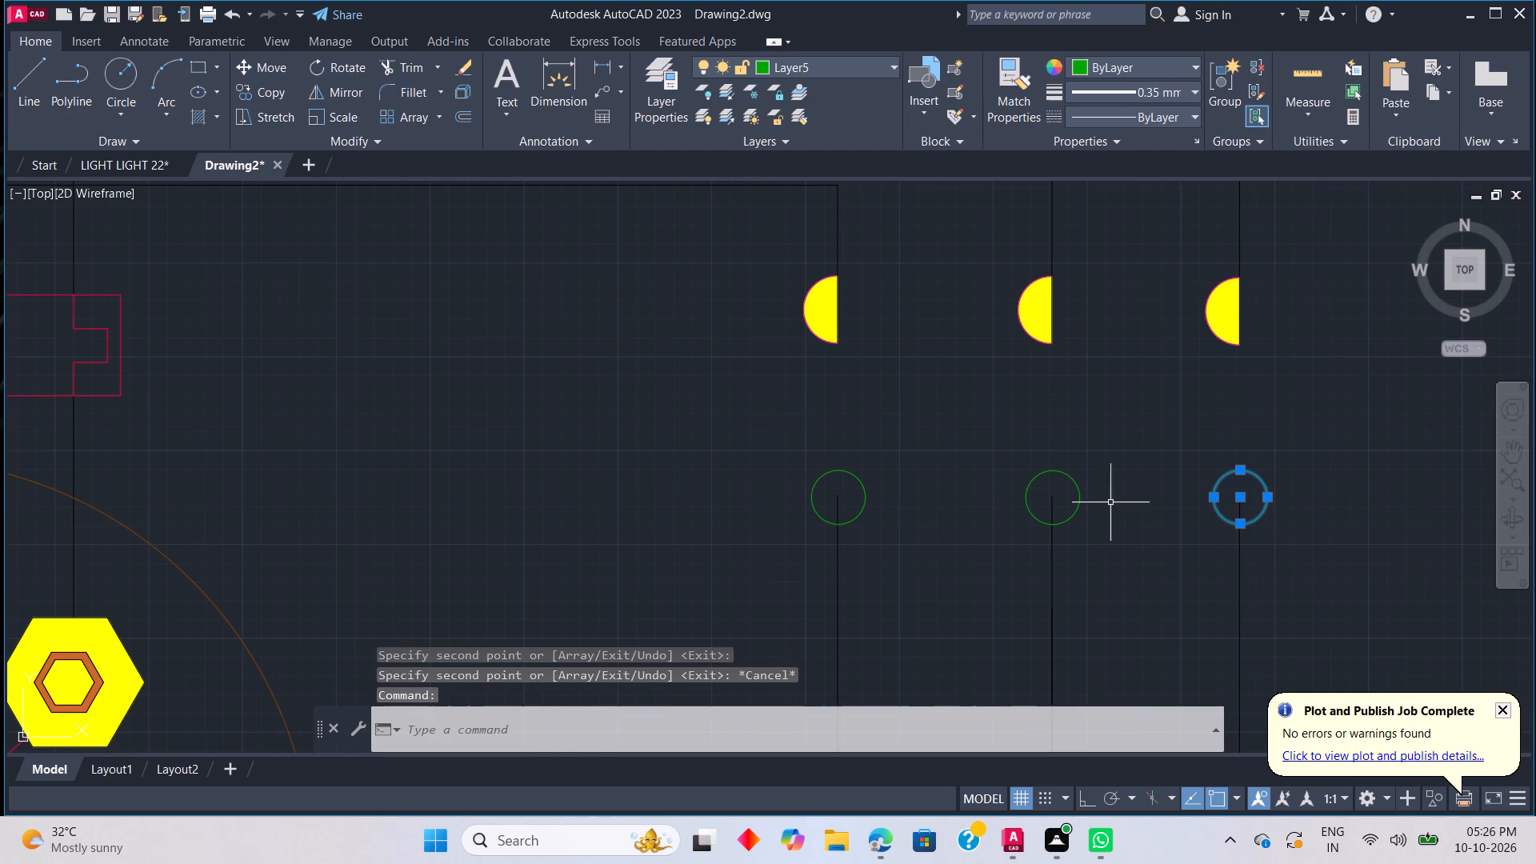
left_click(1079, 502)
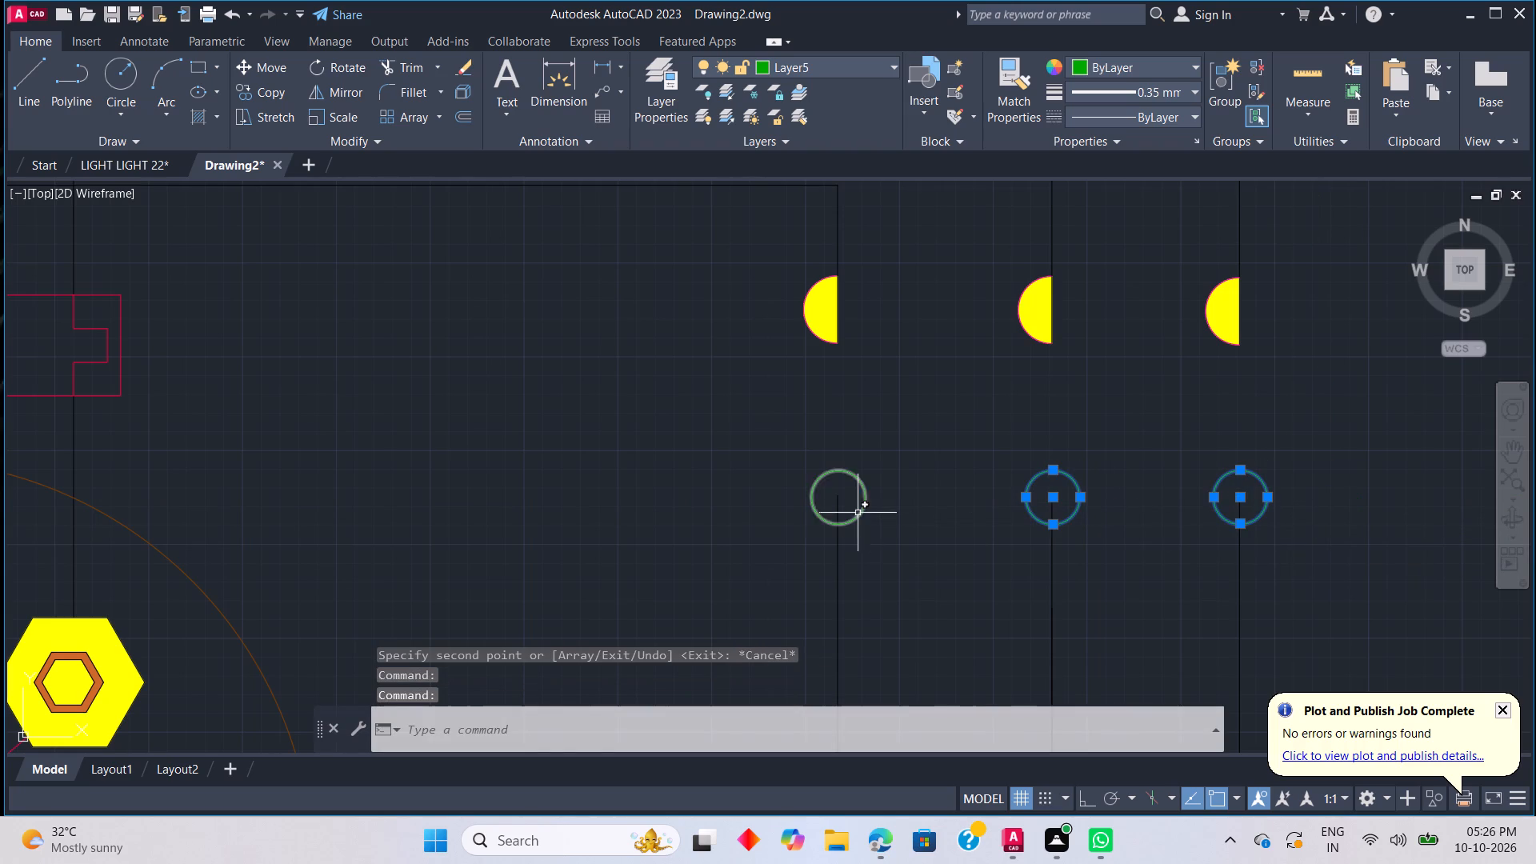
left_click(867, 506)
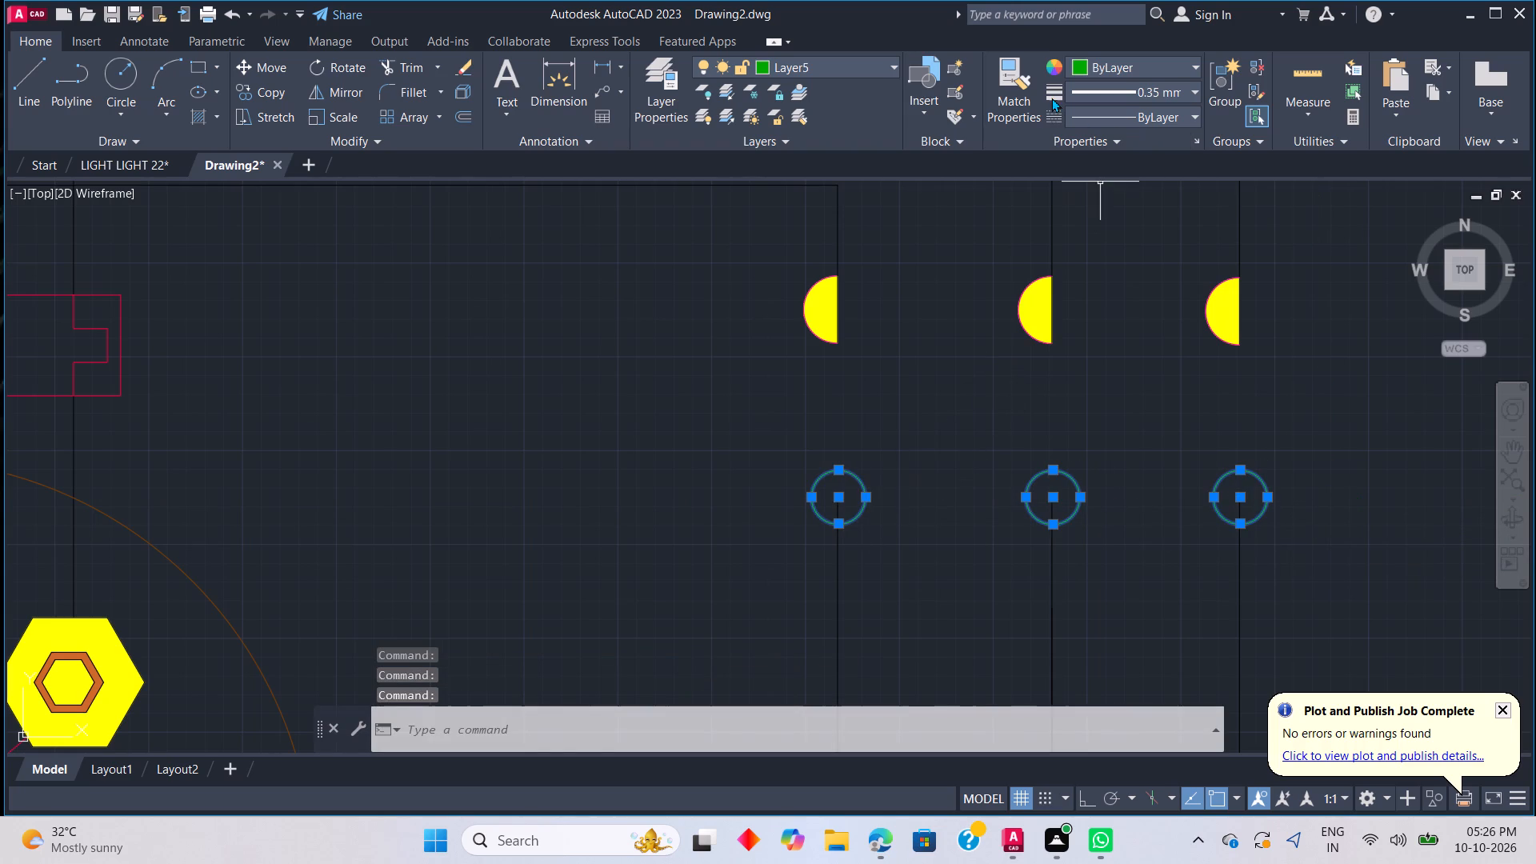
left_click(875, 66)
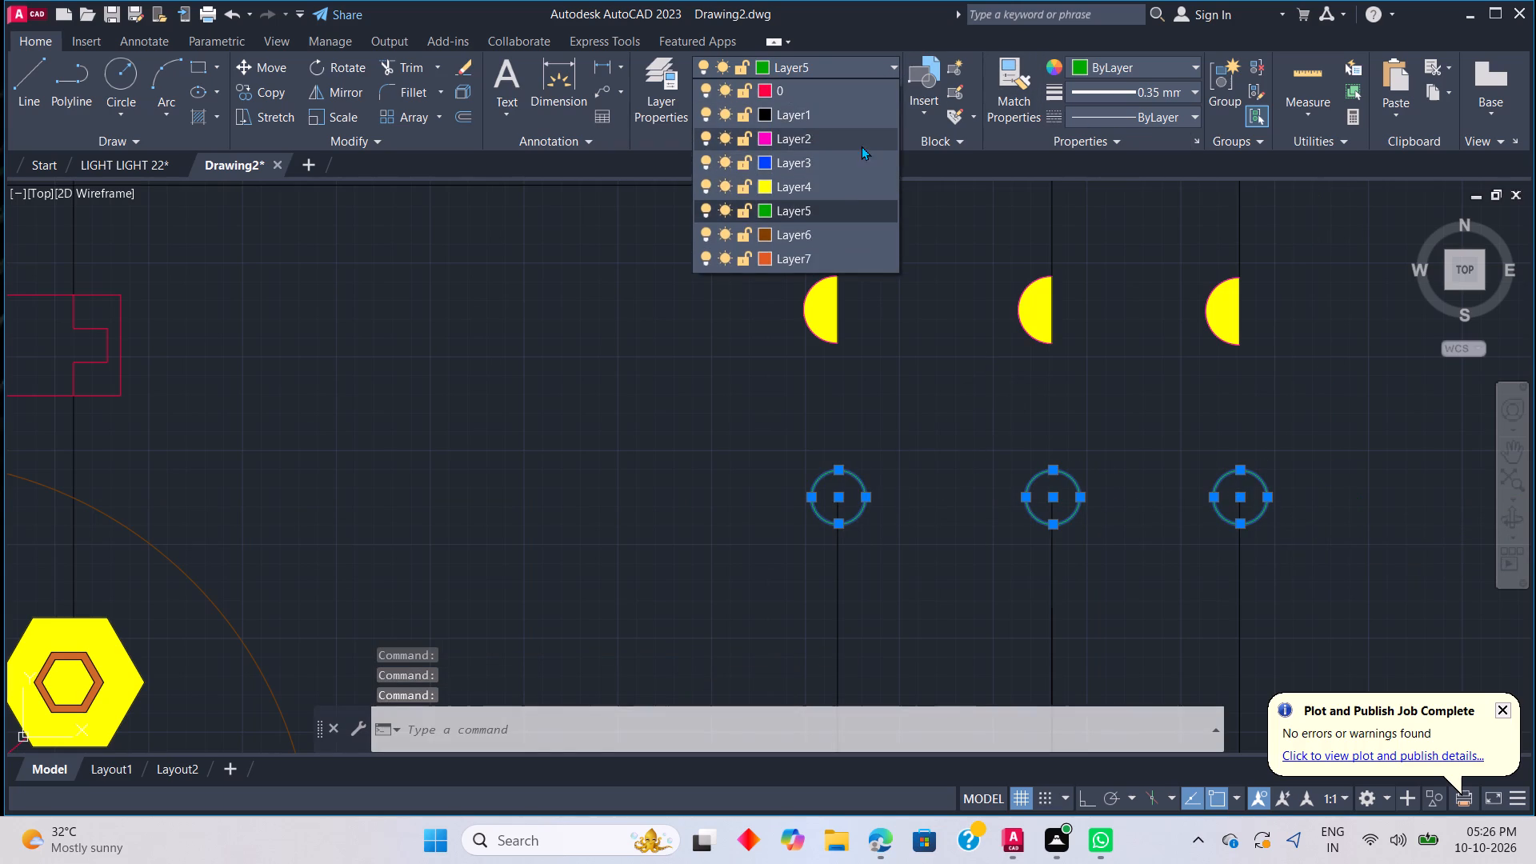
left_click(861, 142)
key("Escape")
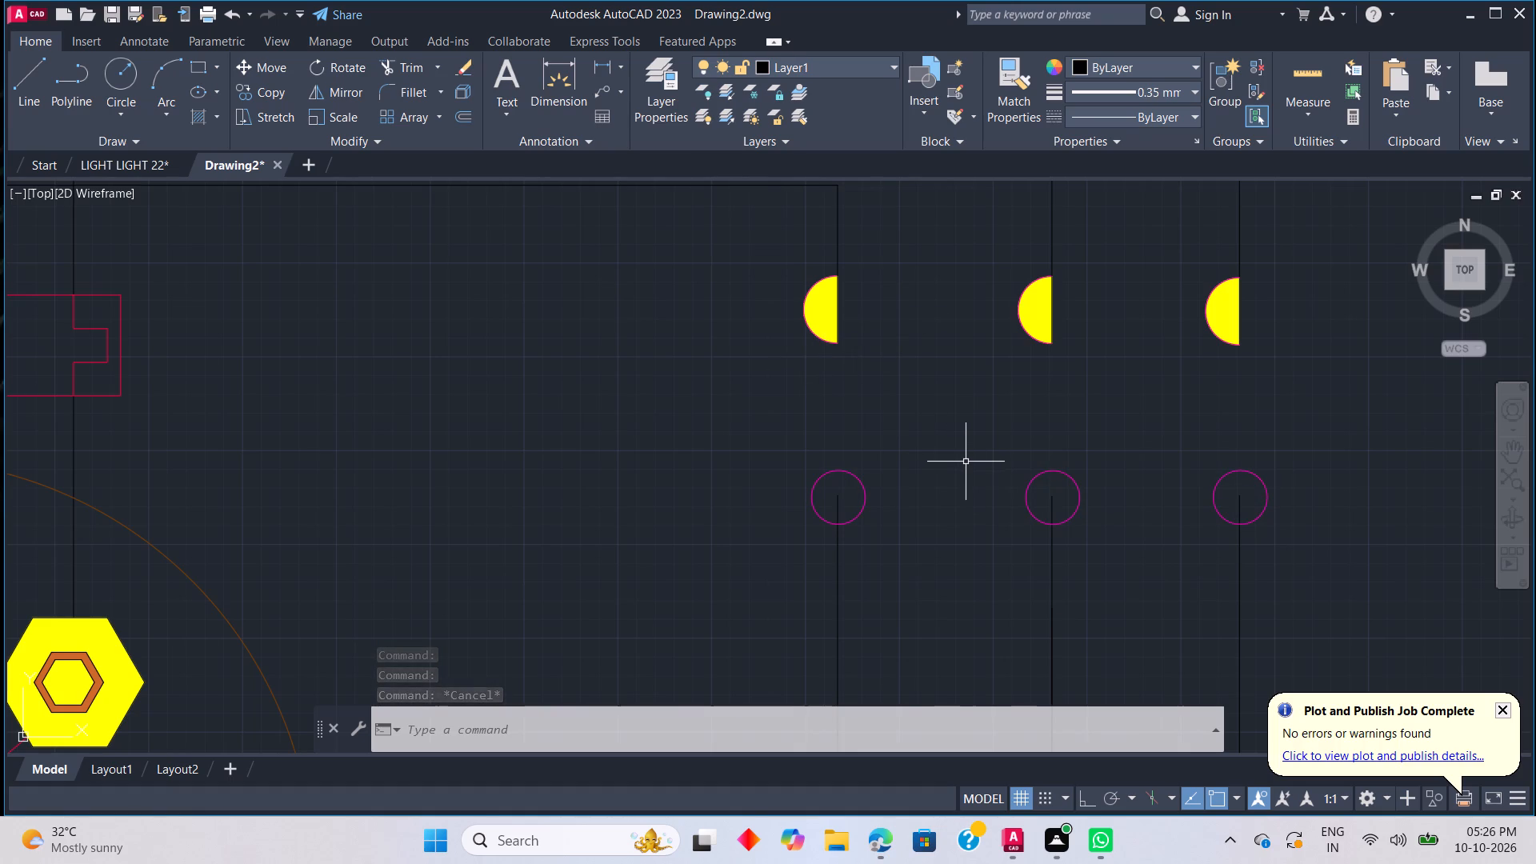
Draw a slanted line about 4.33 units long from the leftmost circle's top, continuing with Ortho on horizontally across all three half-circles.
type("L")
key("space")
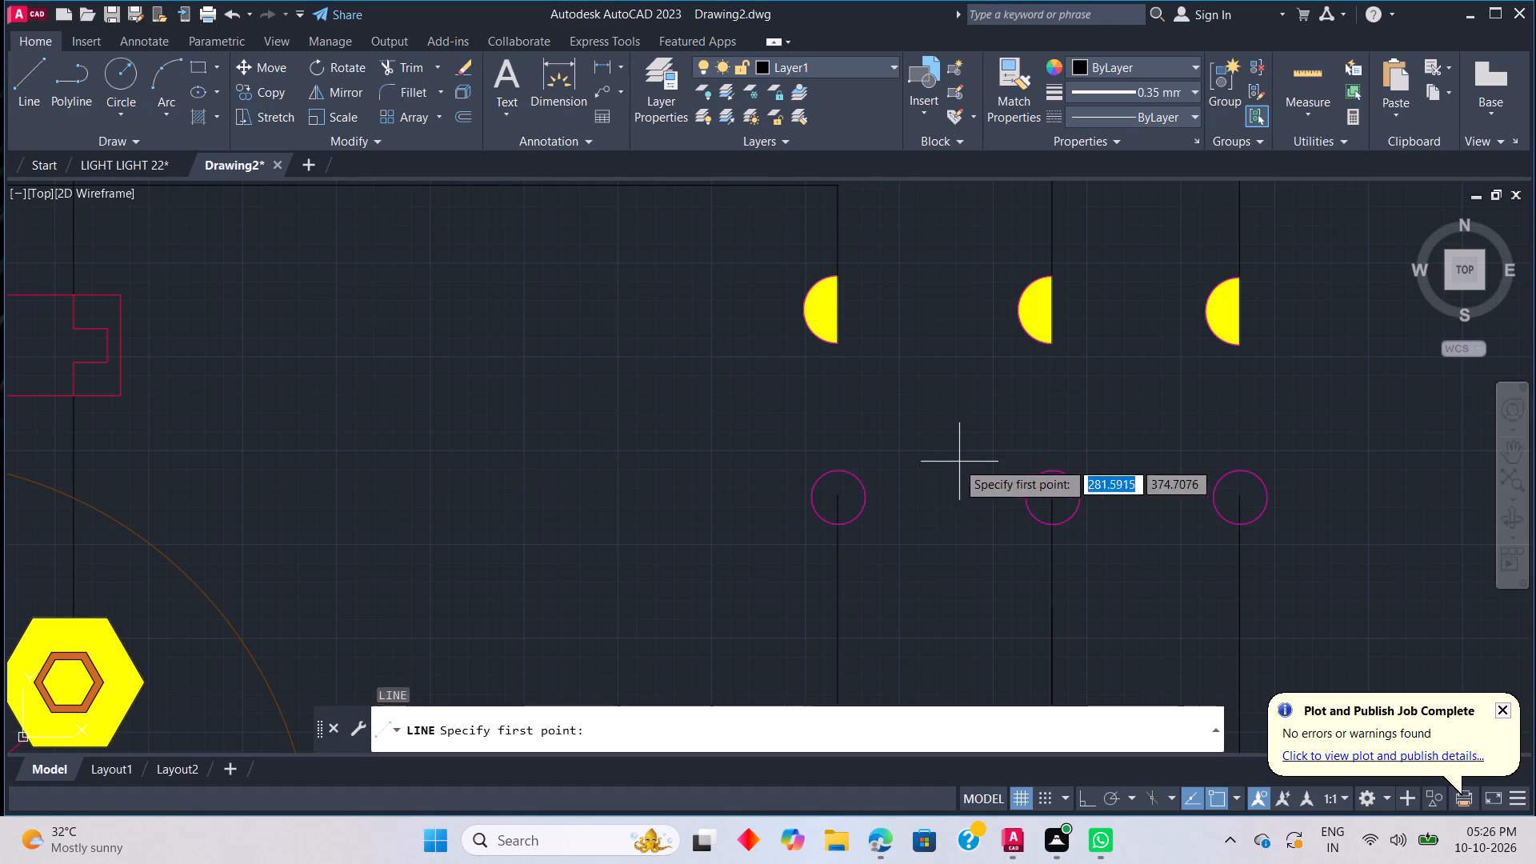
left_click_drag(839, 471, 834, 441)
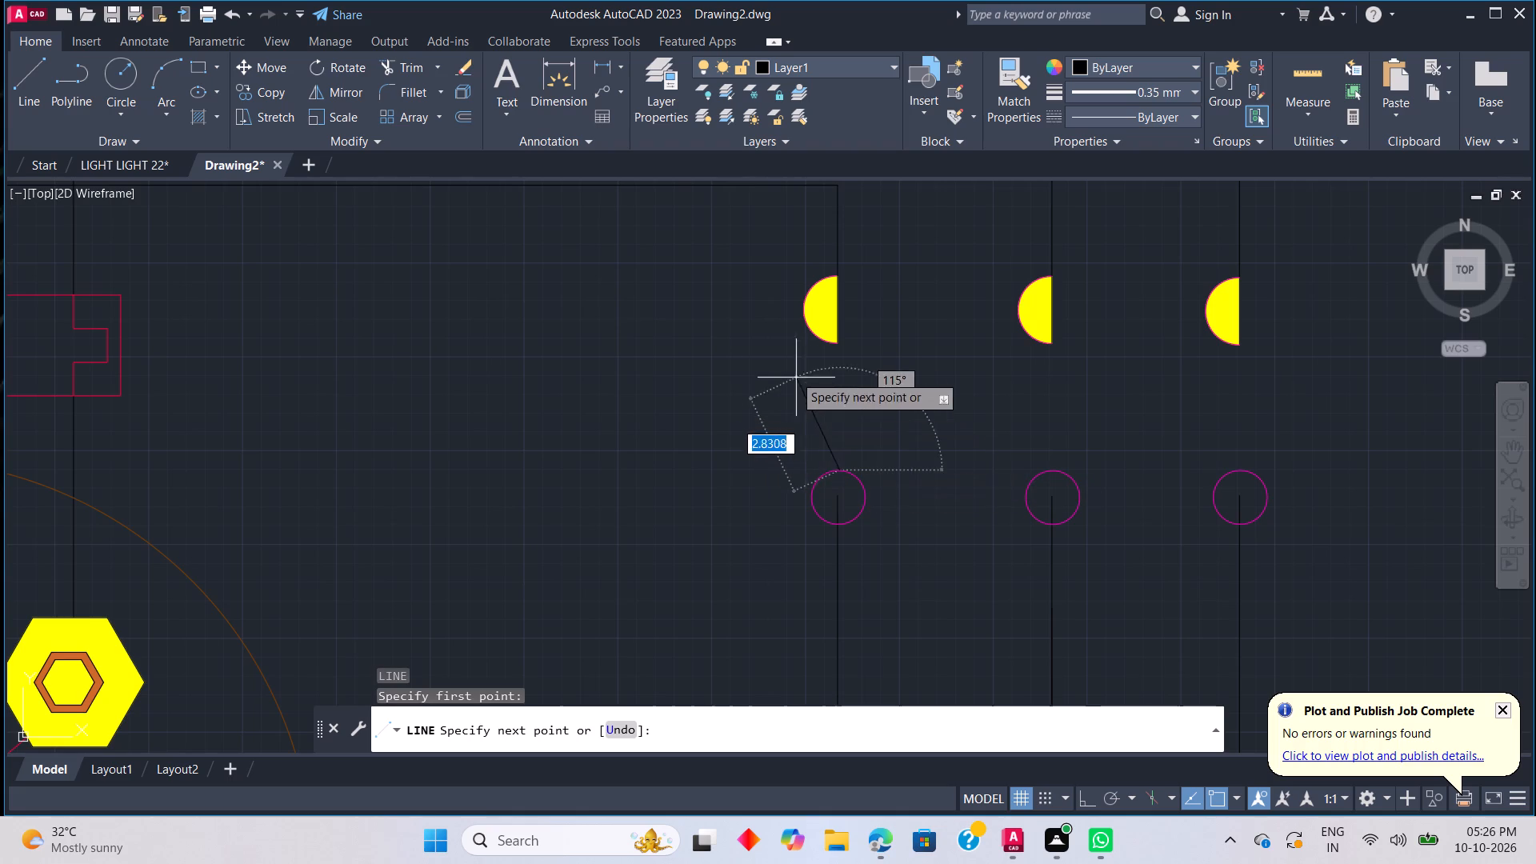
left_click(775, 321)
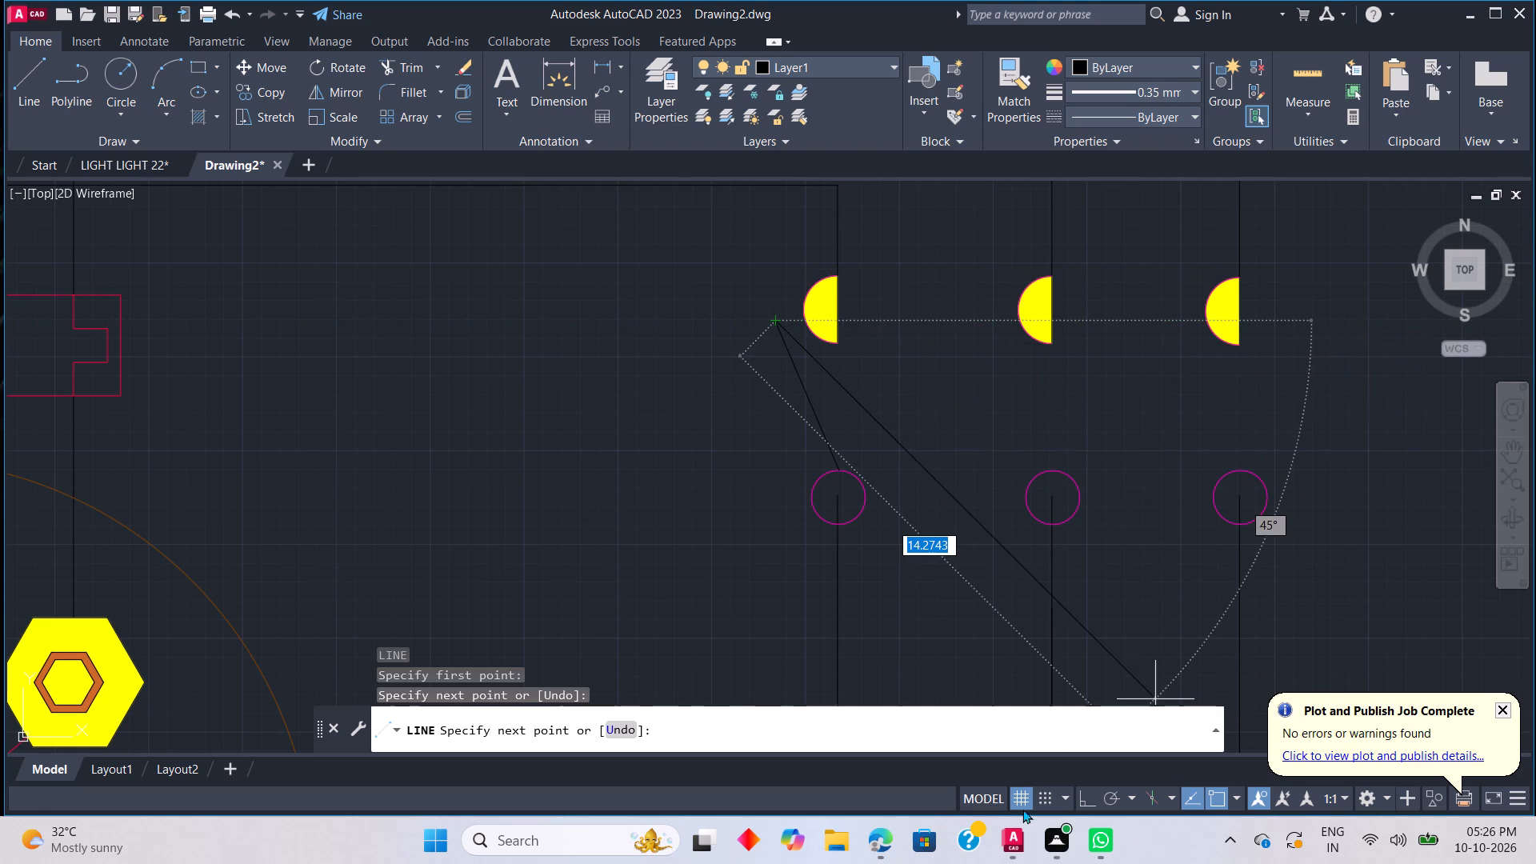
left_click(1090, 794)
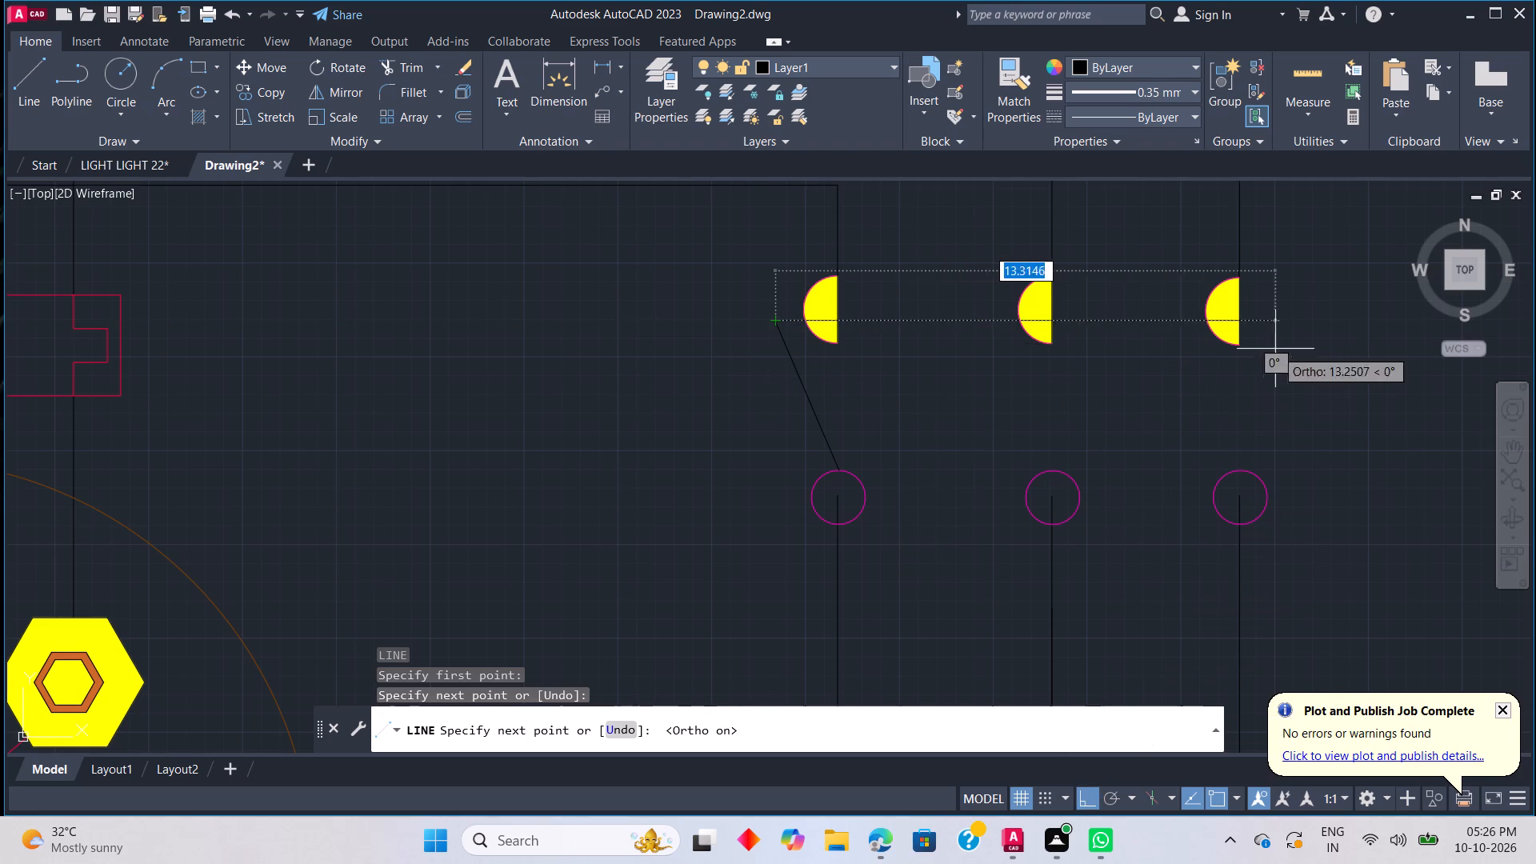
left_click(1309, 302)
key("Escape")
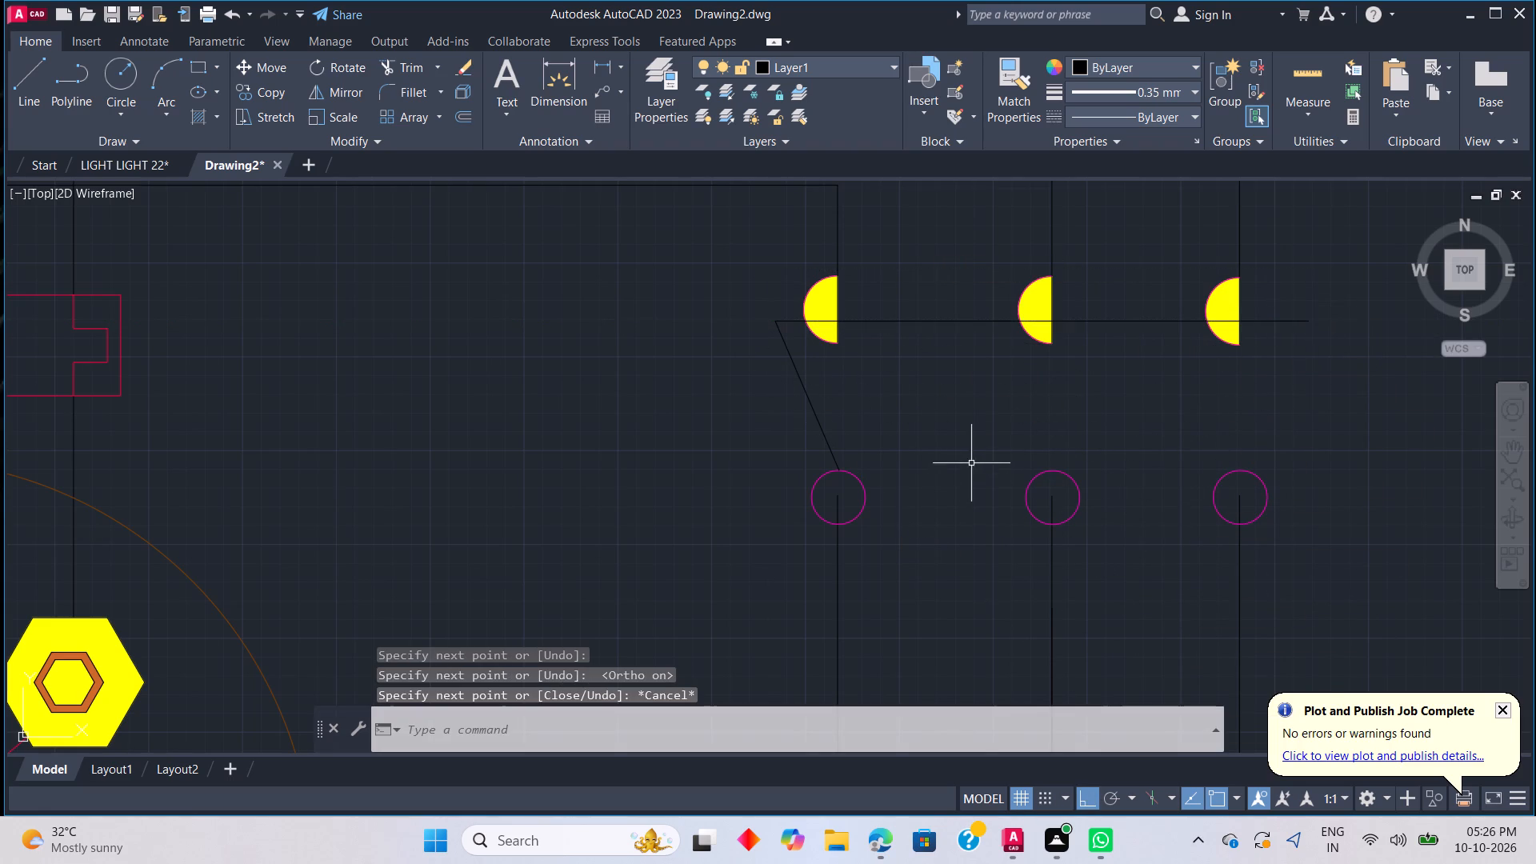
Draw a slanted line about 4.29 units long from the middle circle's top to the horizontal line, with Ortho off.
type("L")
key("space")
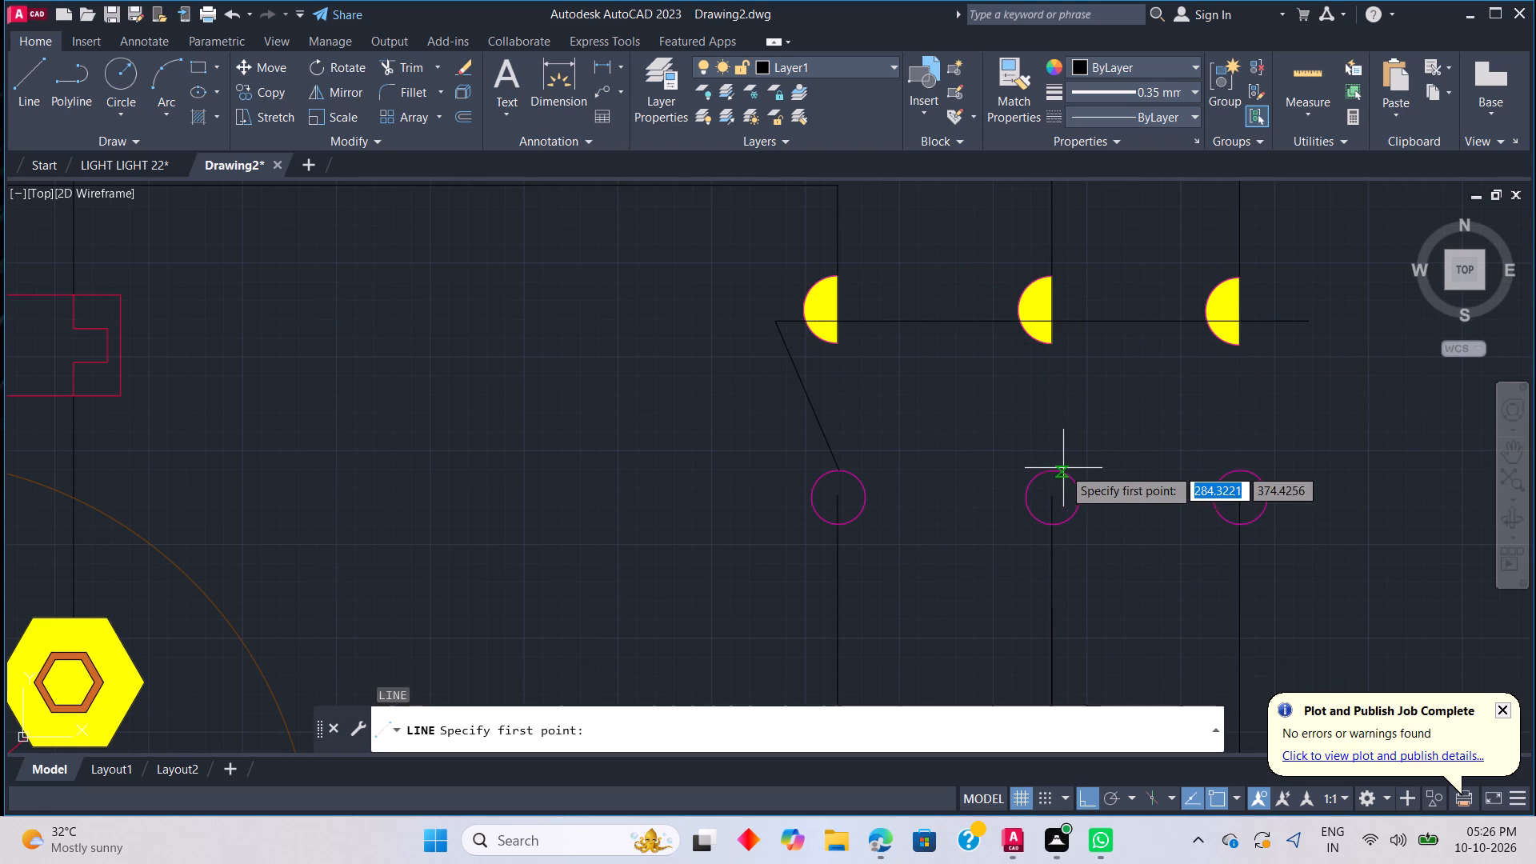
left_click(1052, 470)
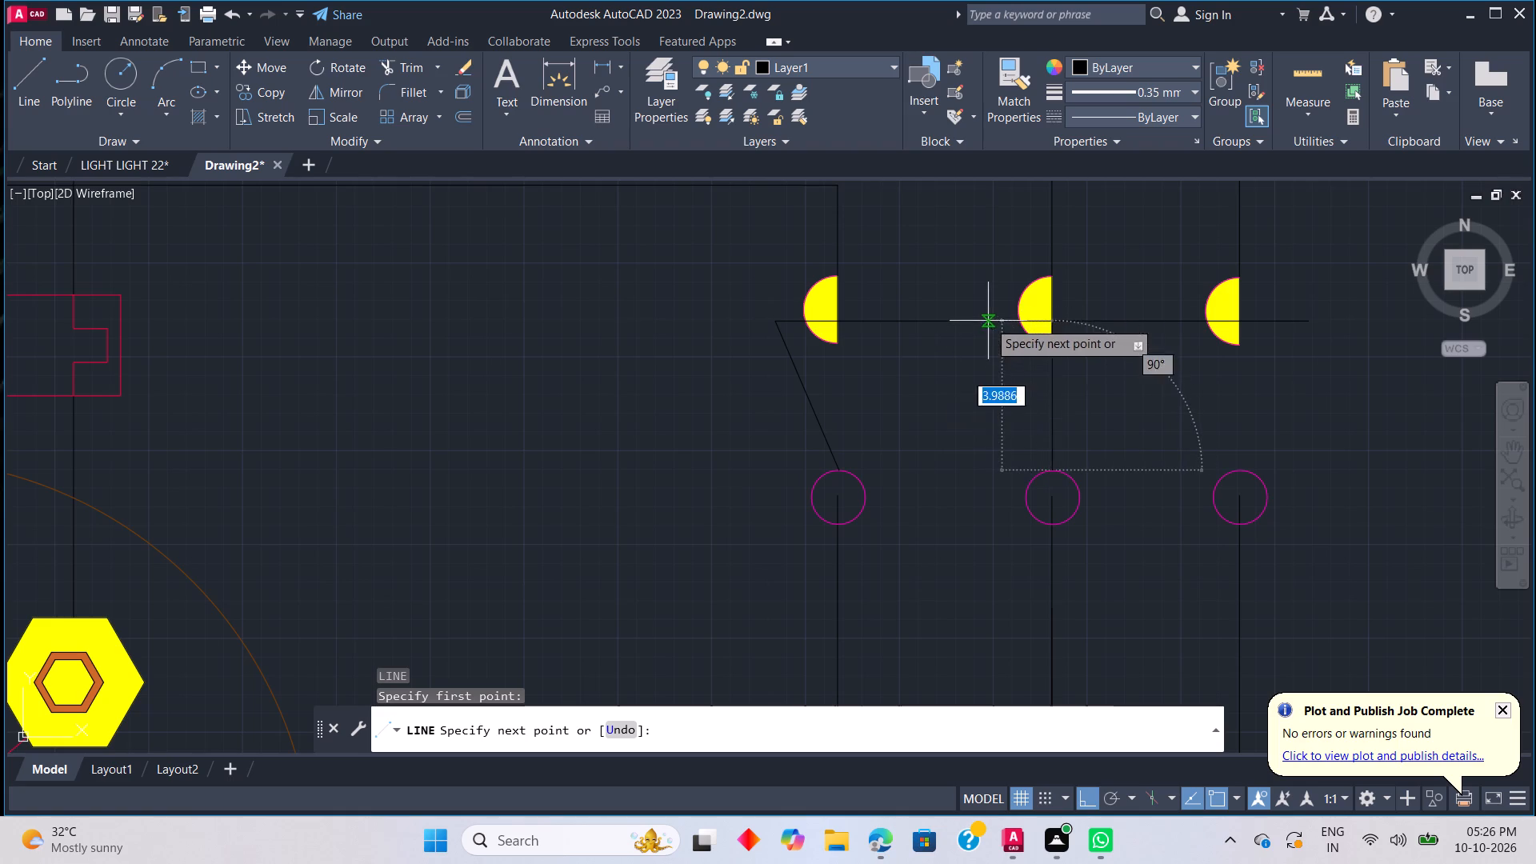
left_click(1088, 797)
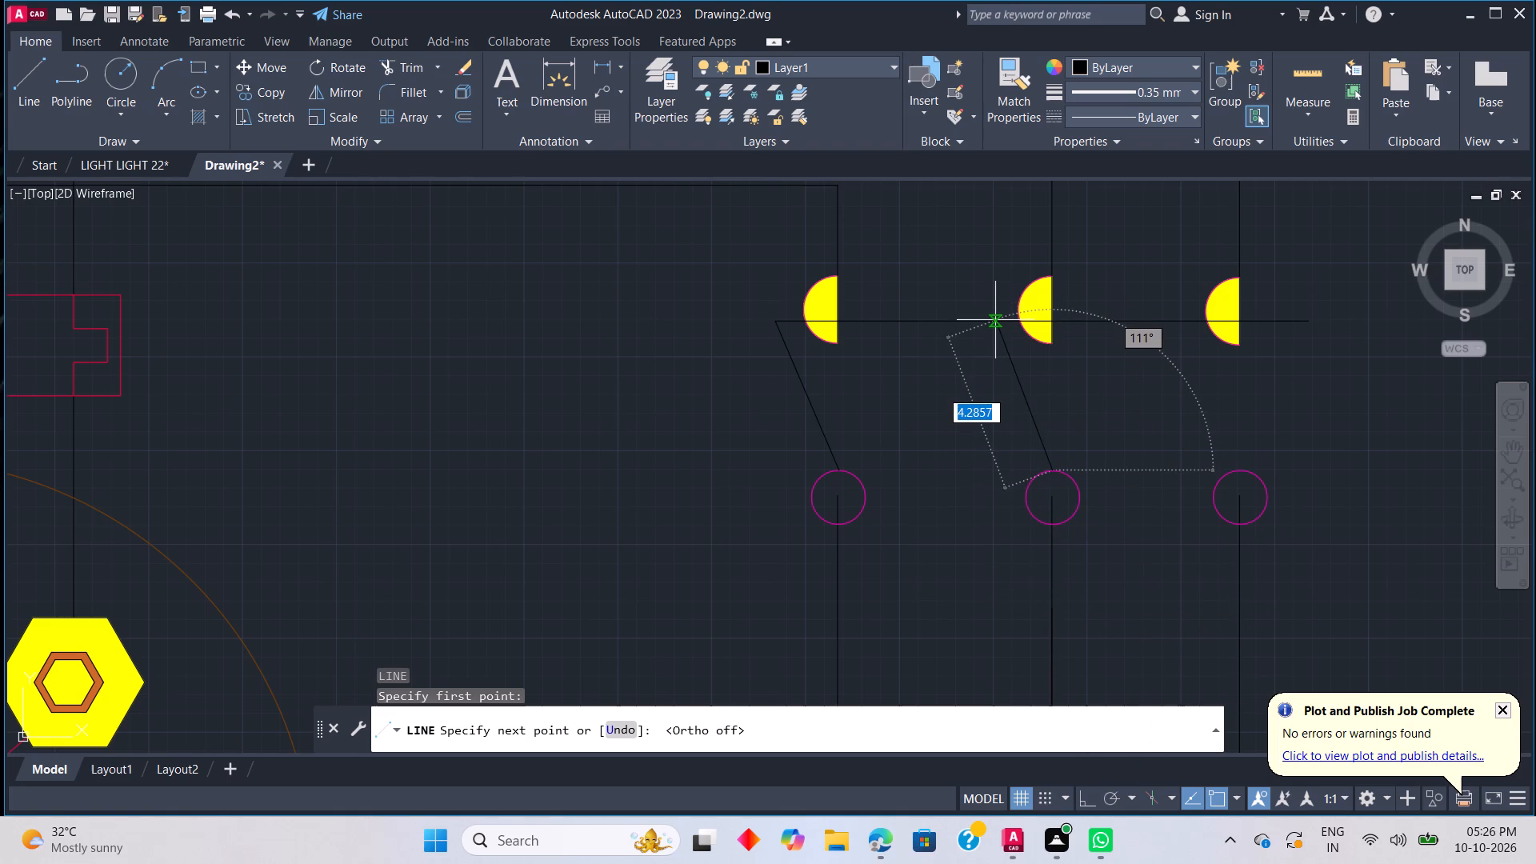
left_click(994, 321)
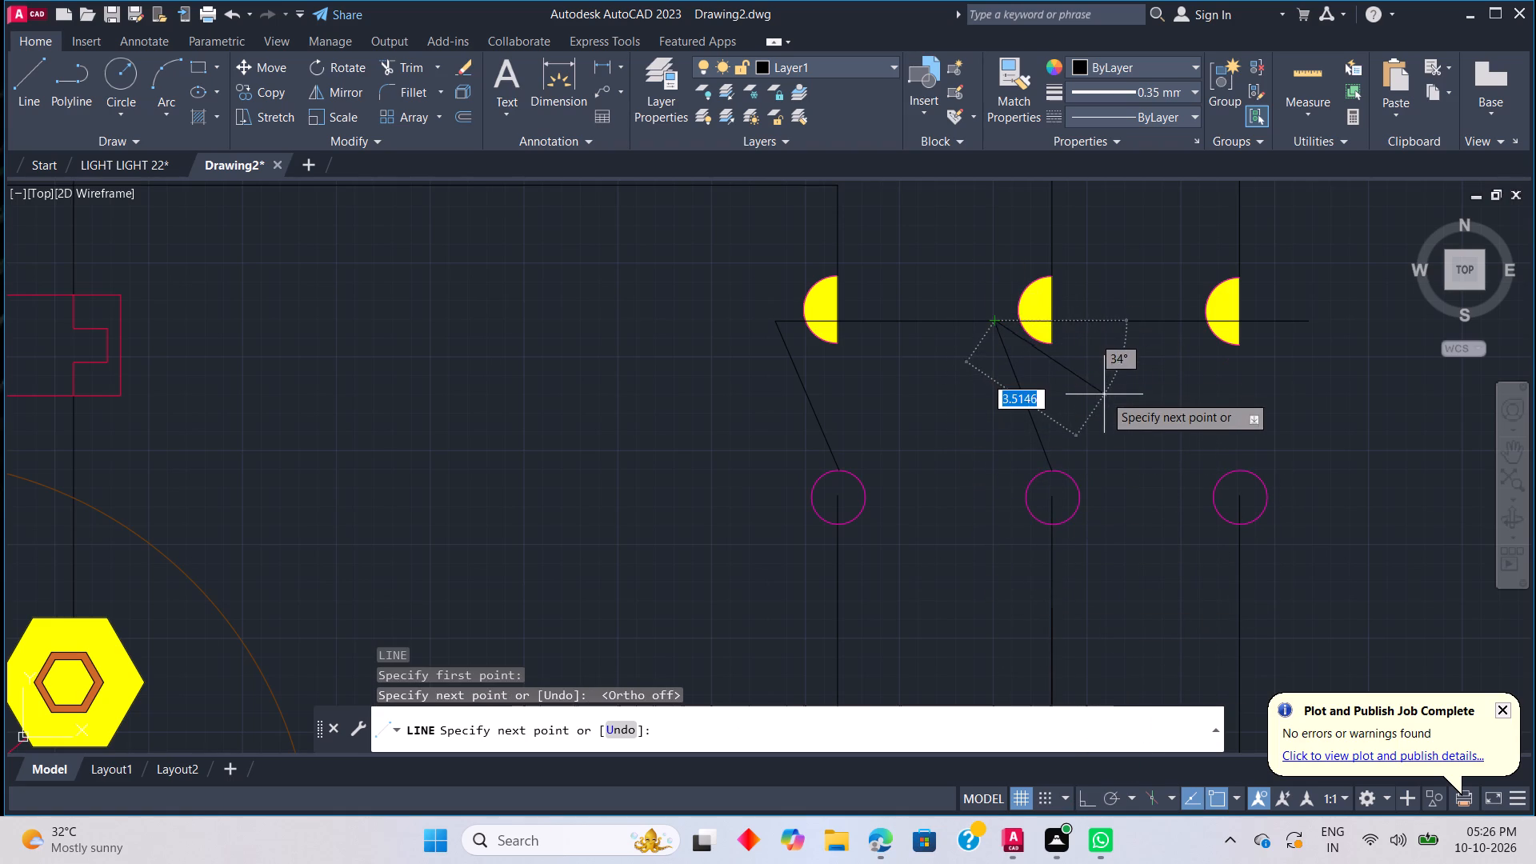
key("Escape")
Draw a slanted line about 4.29 units long from the rightmost circle's top to the horizontal line.
key("space")
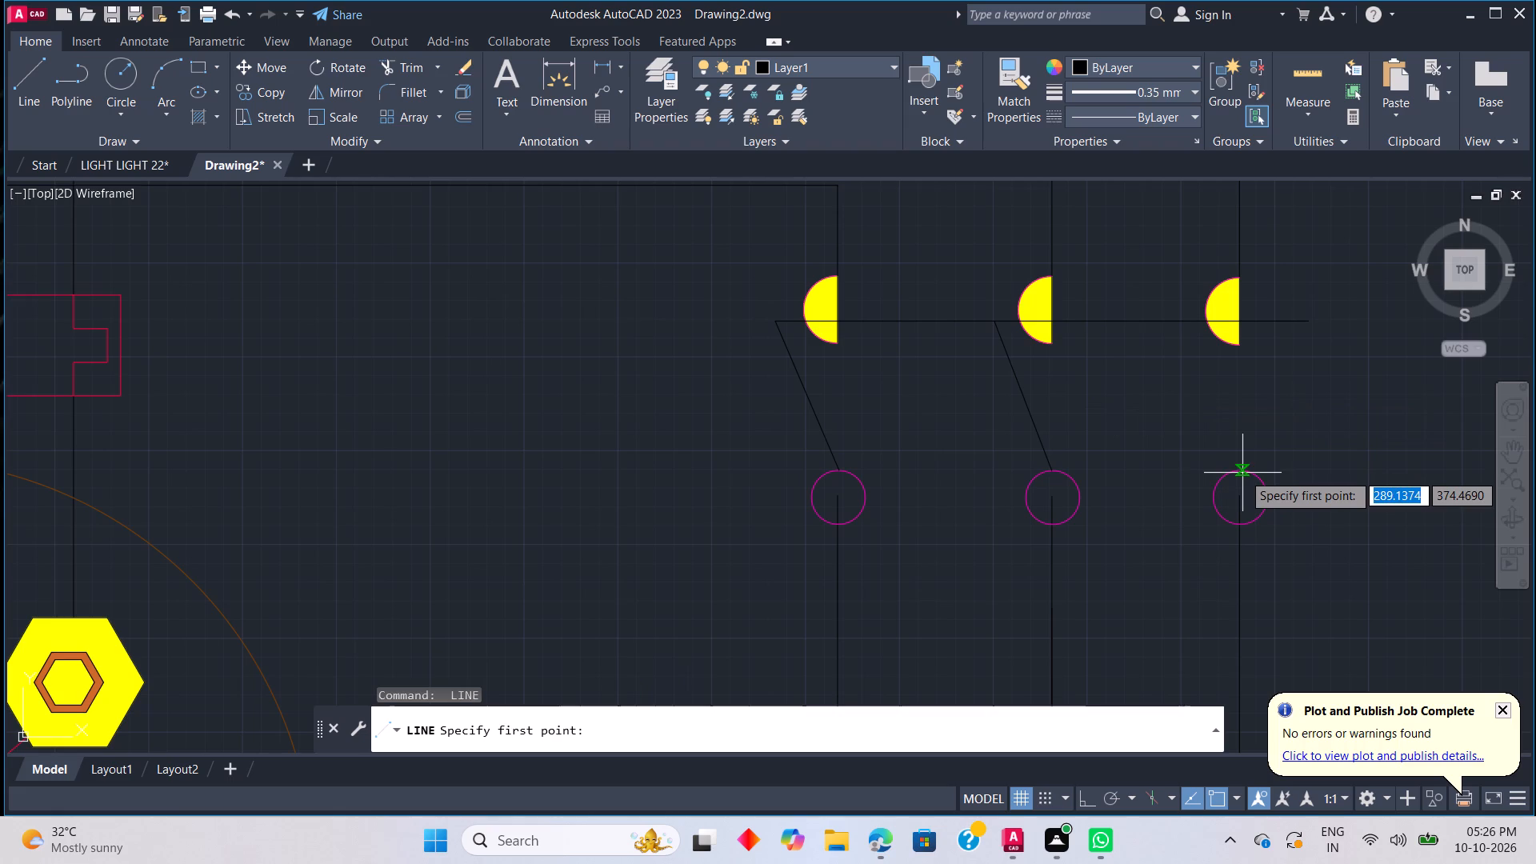
left_click(1239, 466)
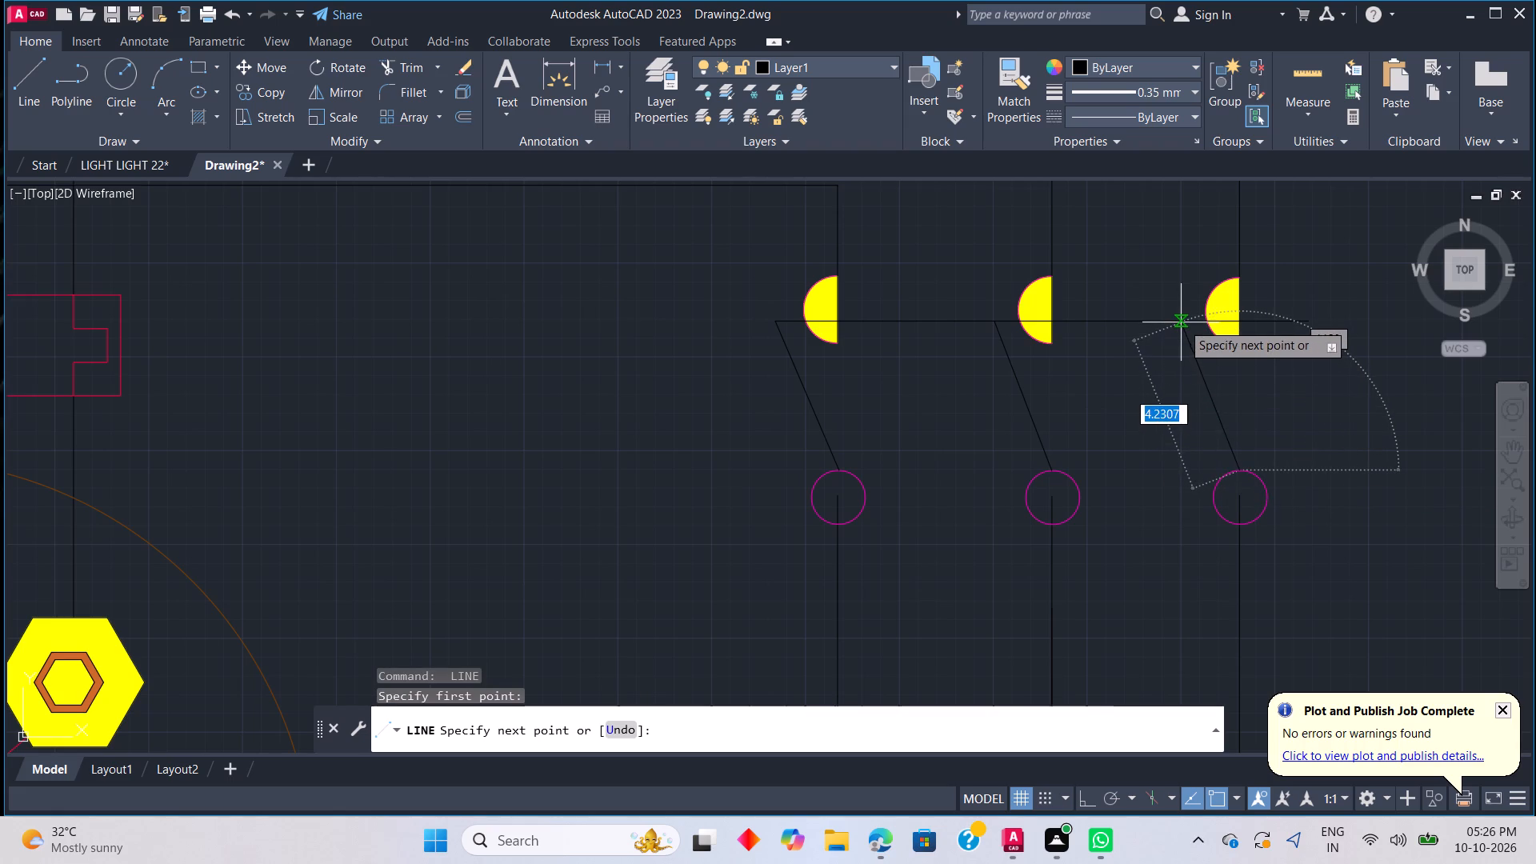
left_click(1188, 319)
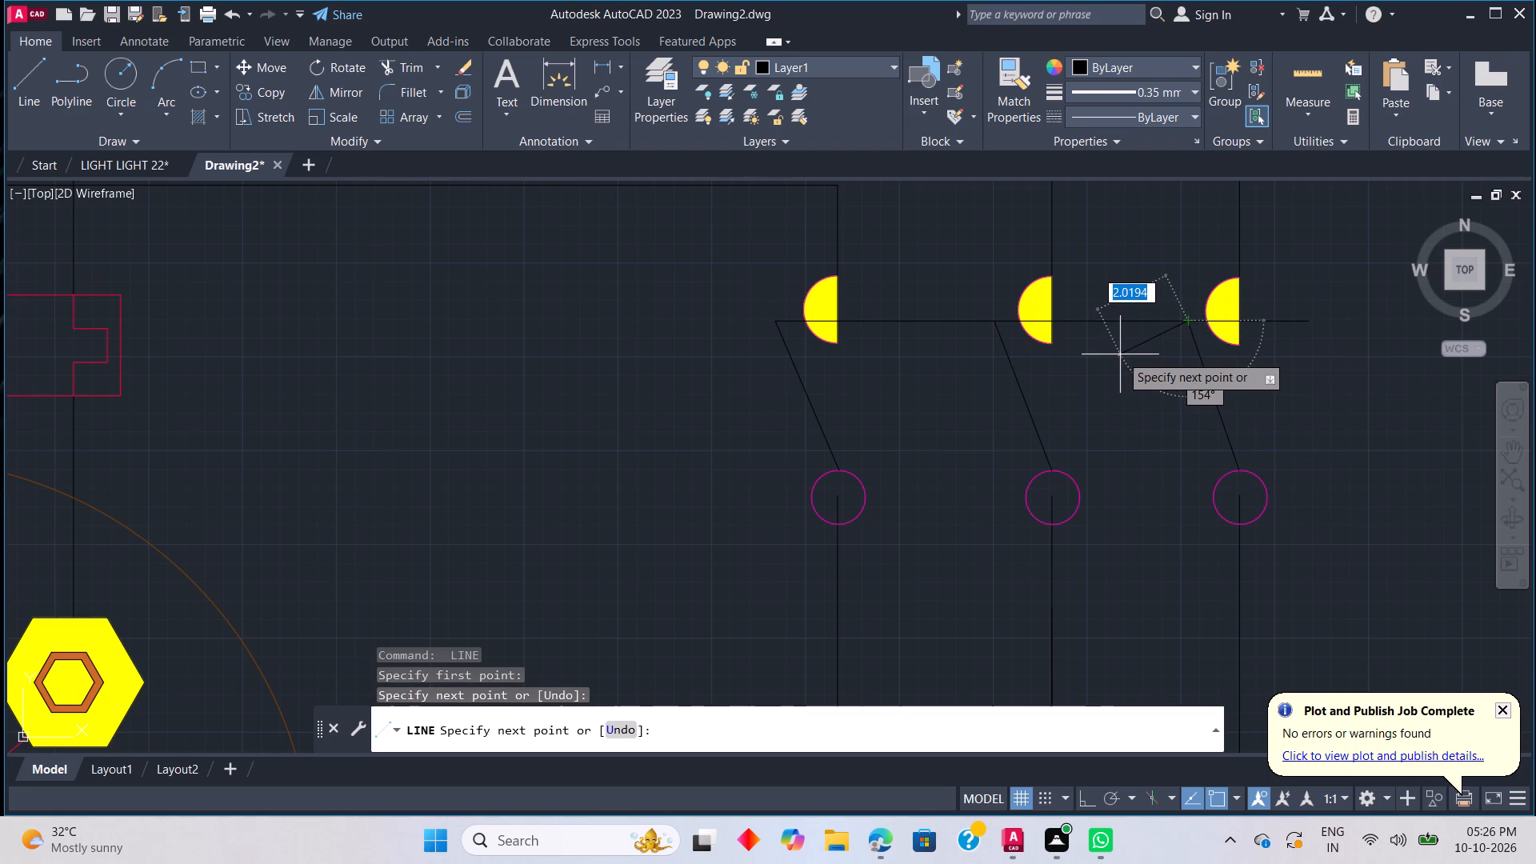
key("ctrl+z")
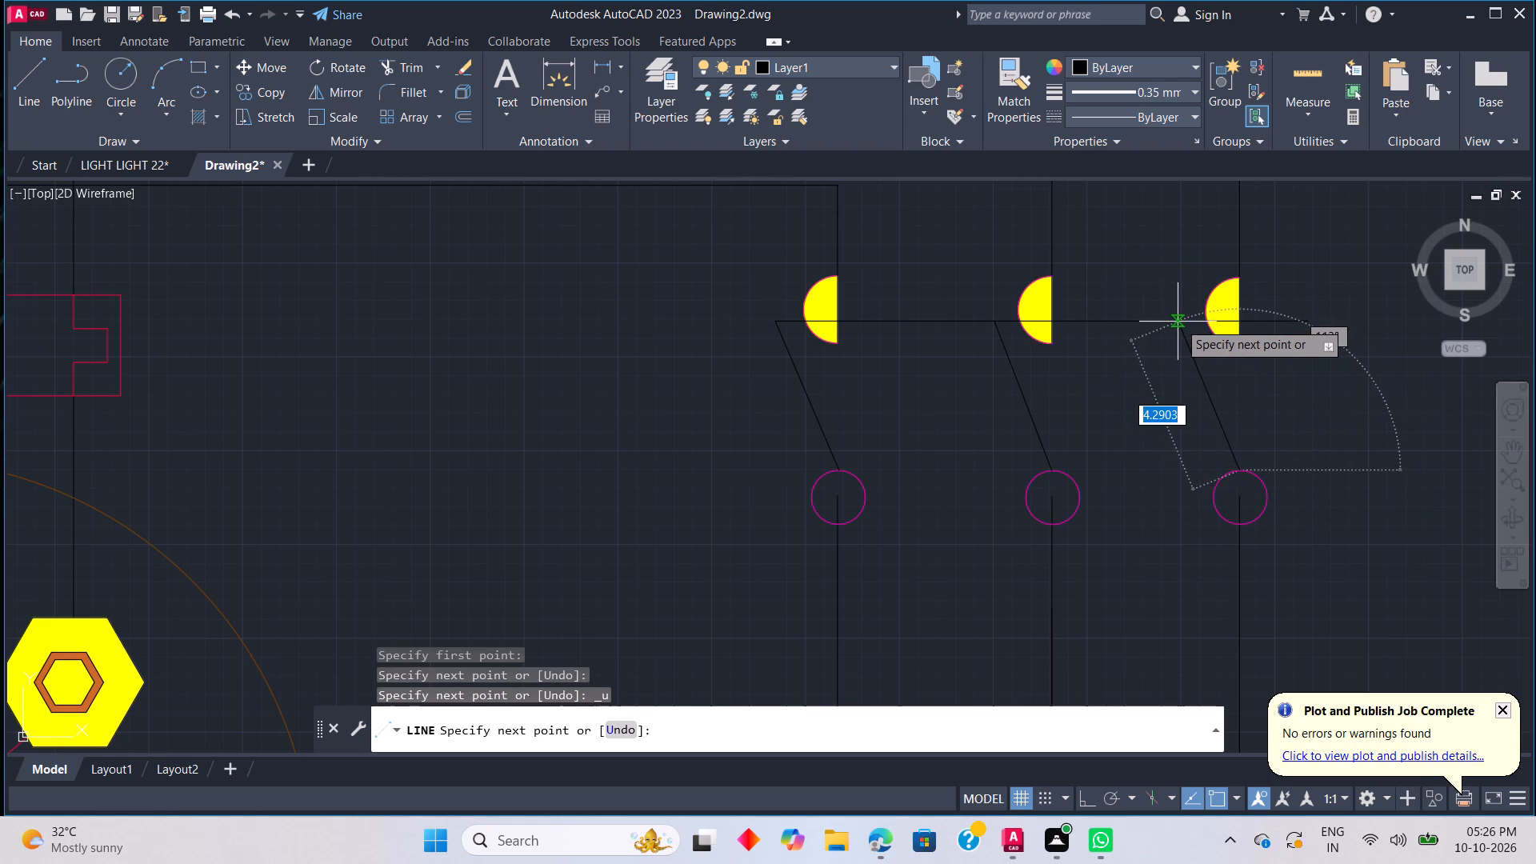
left_click(1181, 322)
key("Escape")
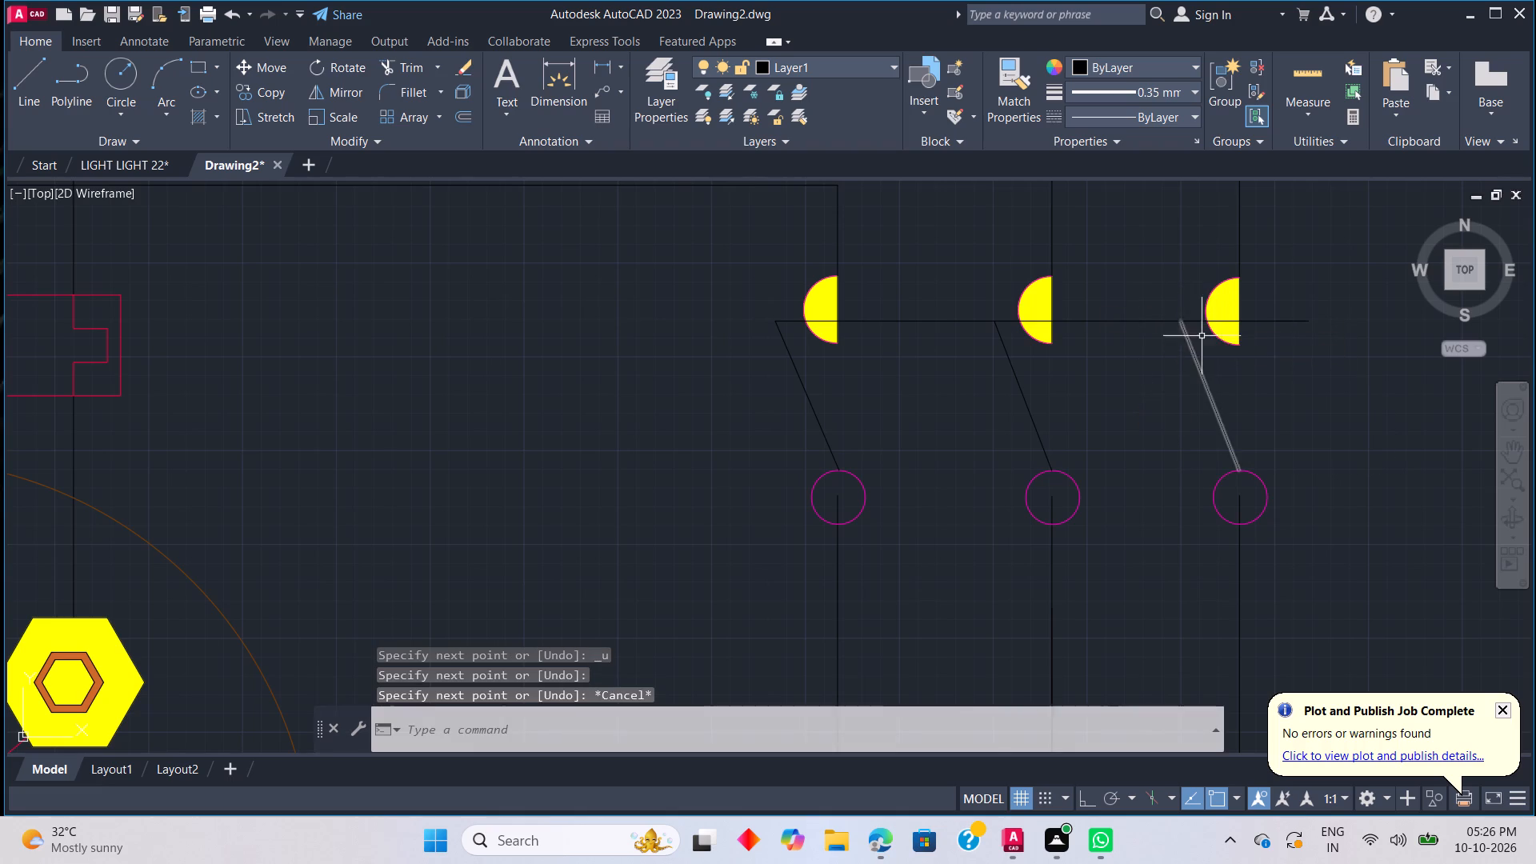
Assign the three slanted contact arms to Layer2.
left_click(1211, 394)
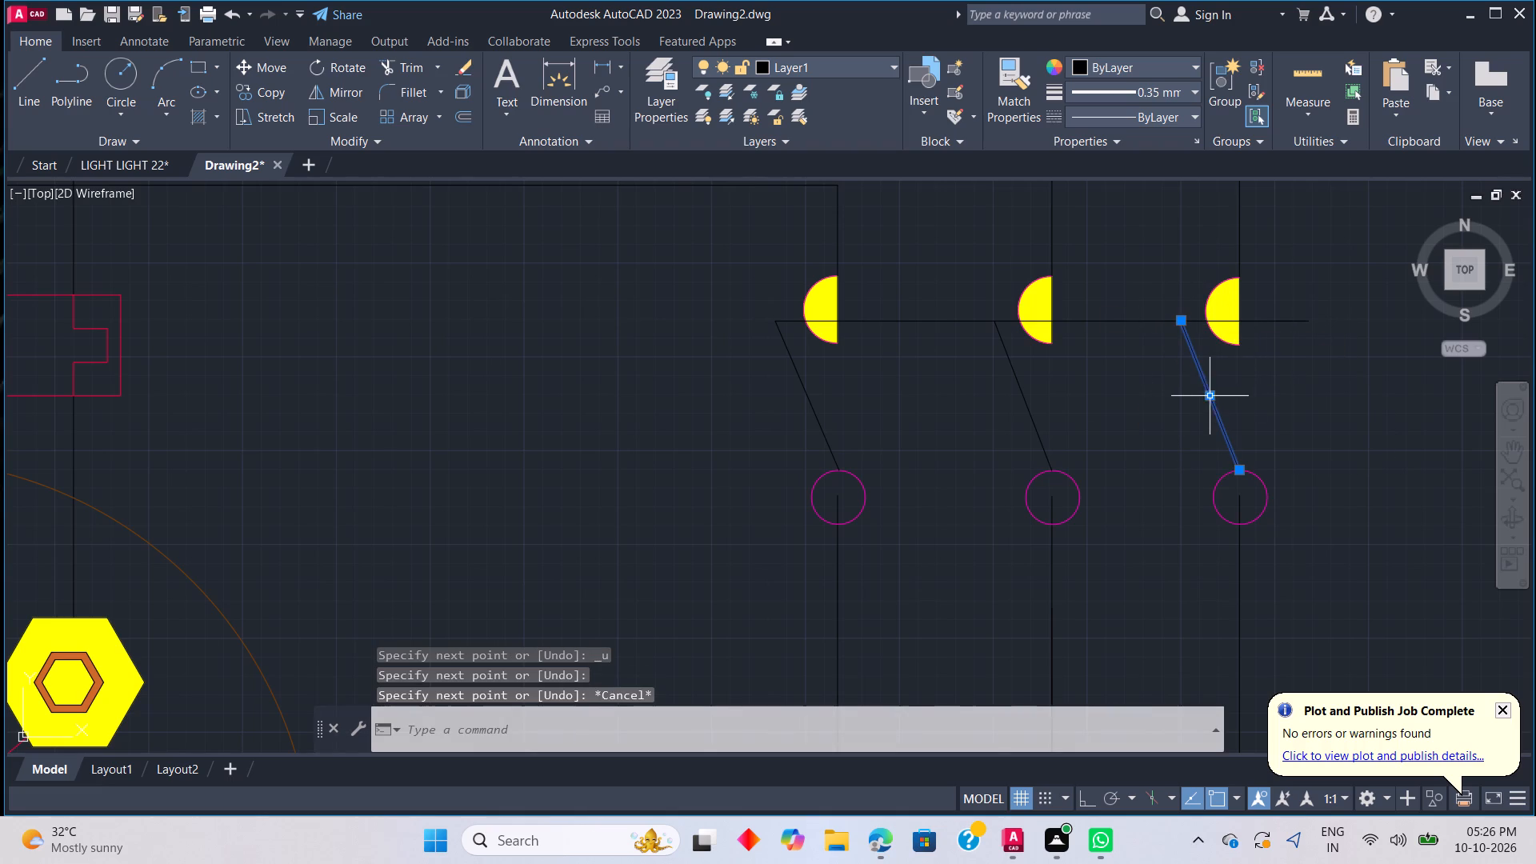
left_click(1032, 413)
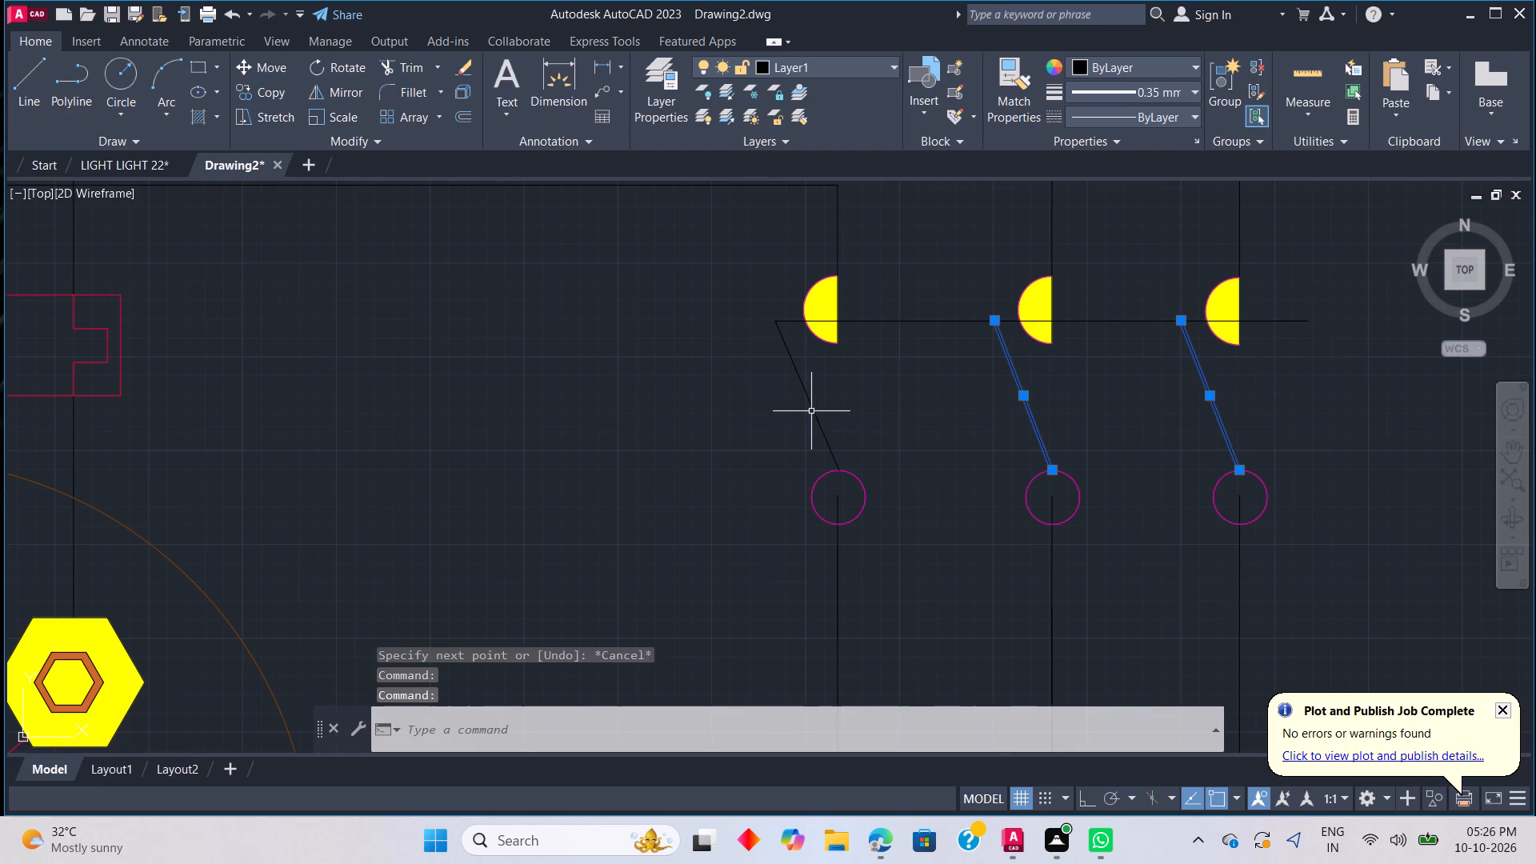
left_click(815, 410)
left_click(838, 63)
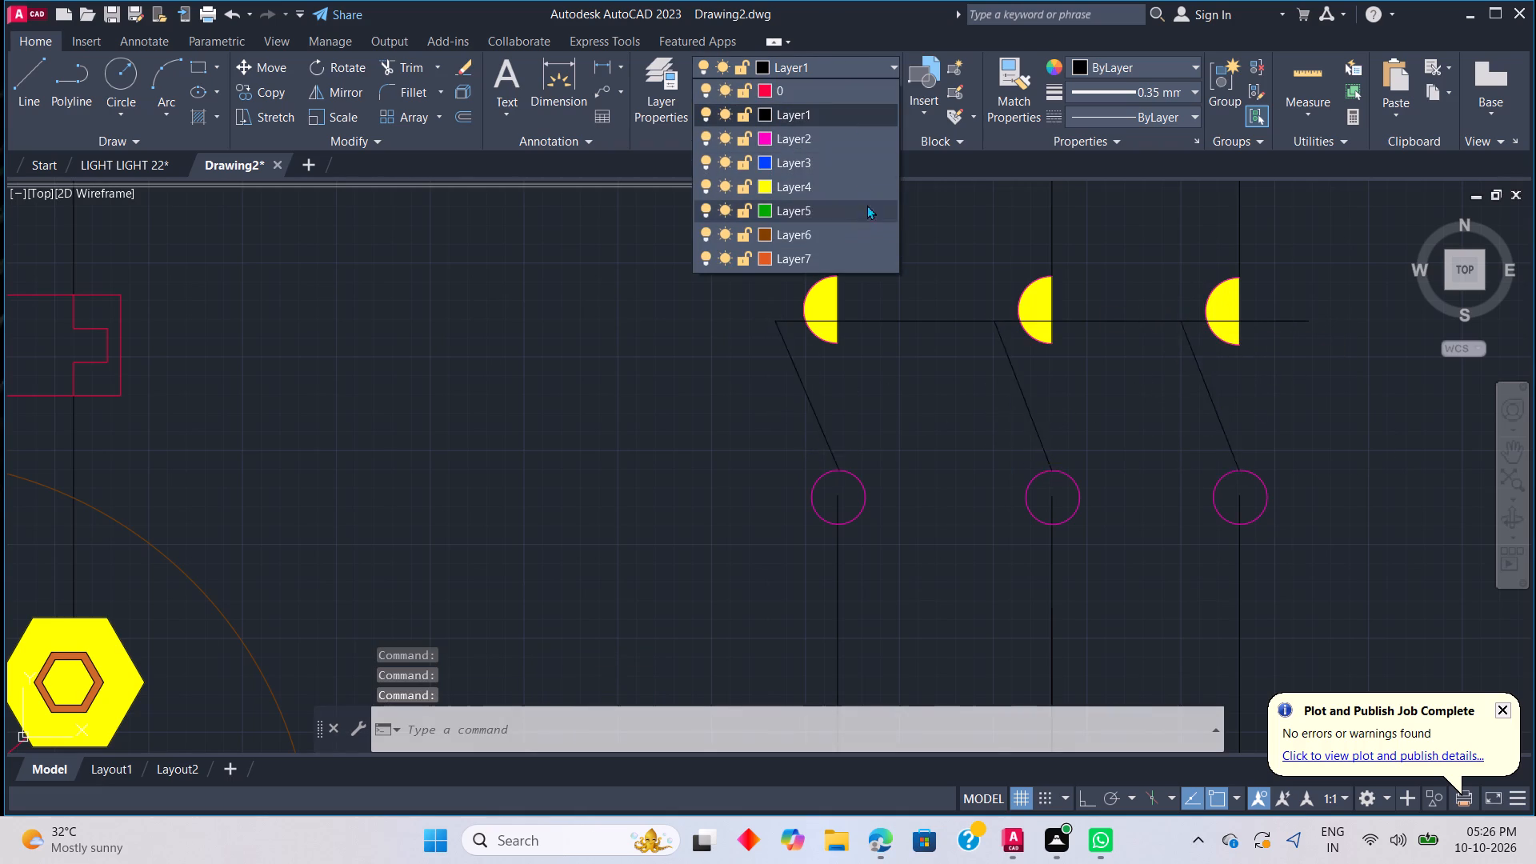
left_click(873, 137)
key("Escape")
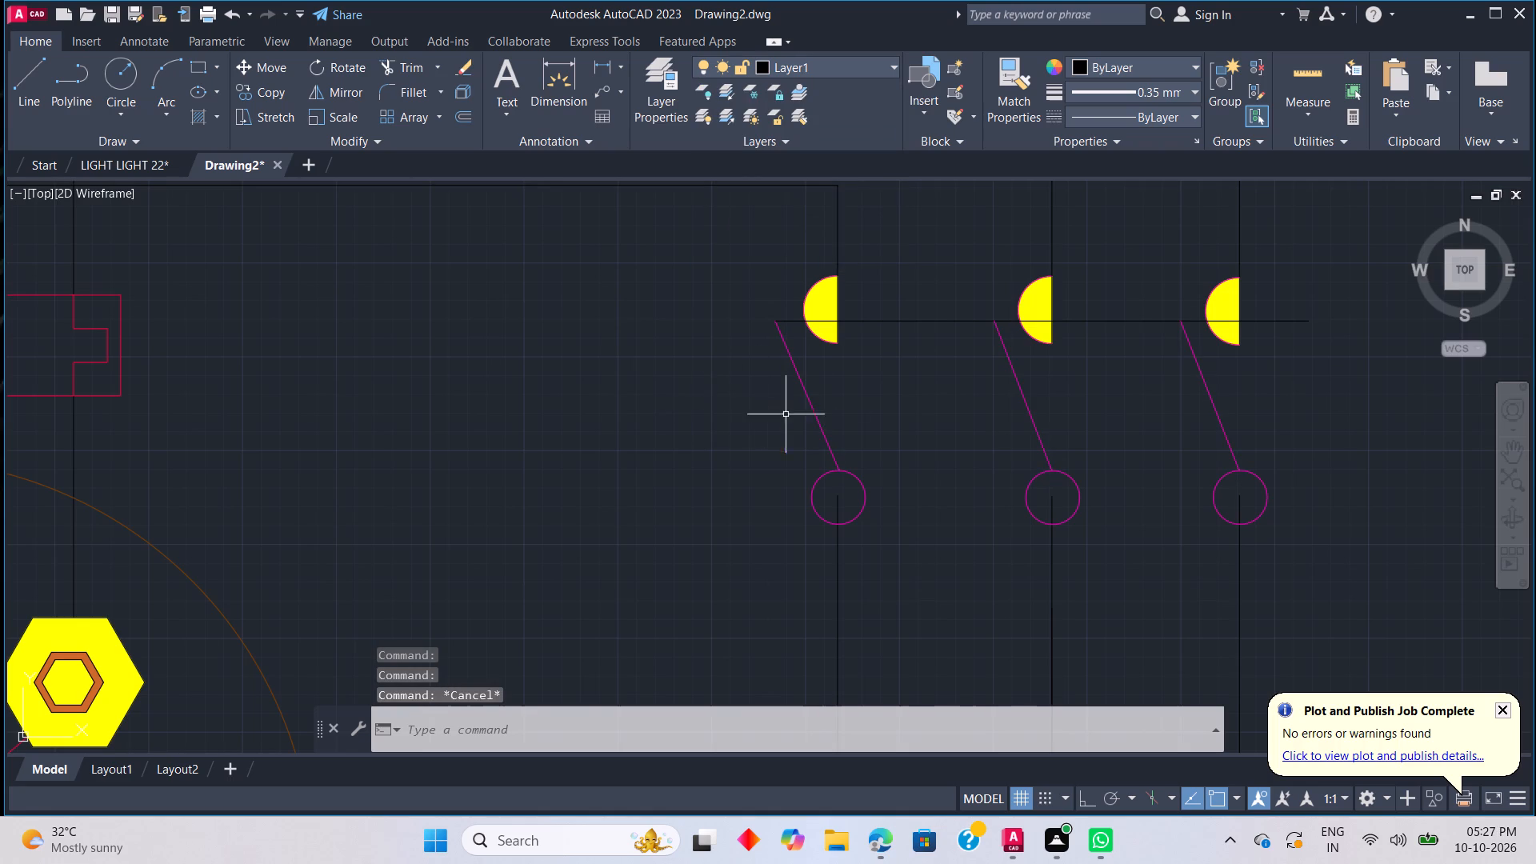
Trim away the horizontal line from the leftmost contact arm through the middle half-circle up to the rightmost arm.
key("t")
type("R")
key("space")
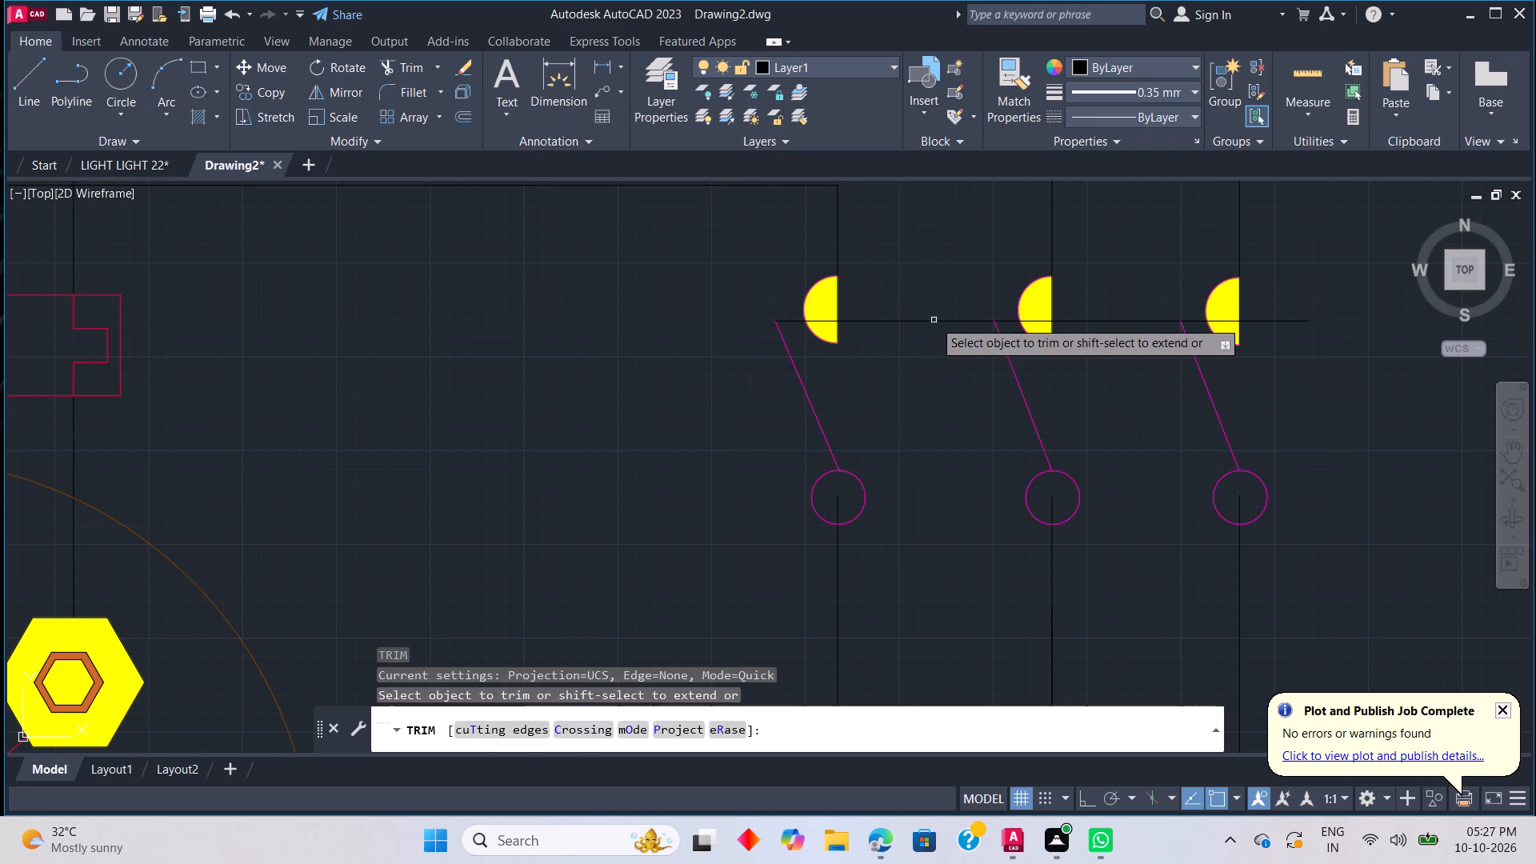
left_click_drag(933, 313, 944, 411)
left_click_drag(800, 314, 802, 333)
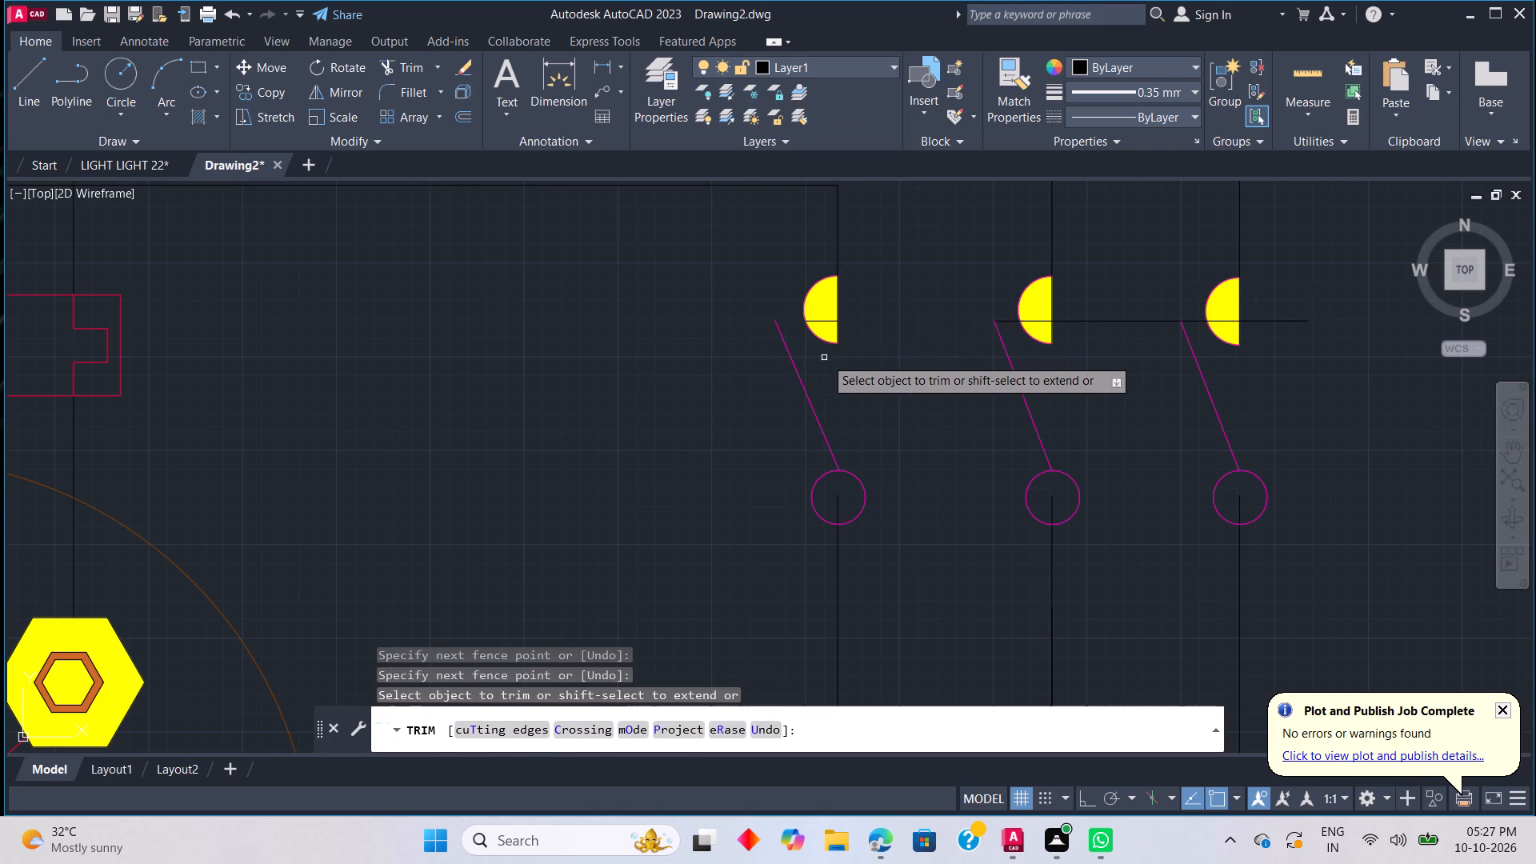
scroll(831, 346, "up", 3)
left_click(807, 253)
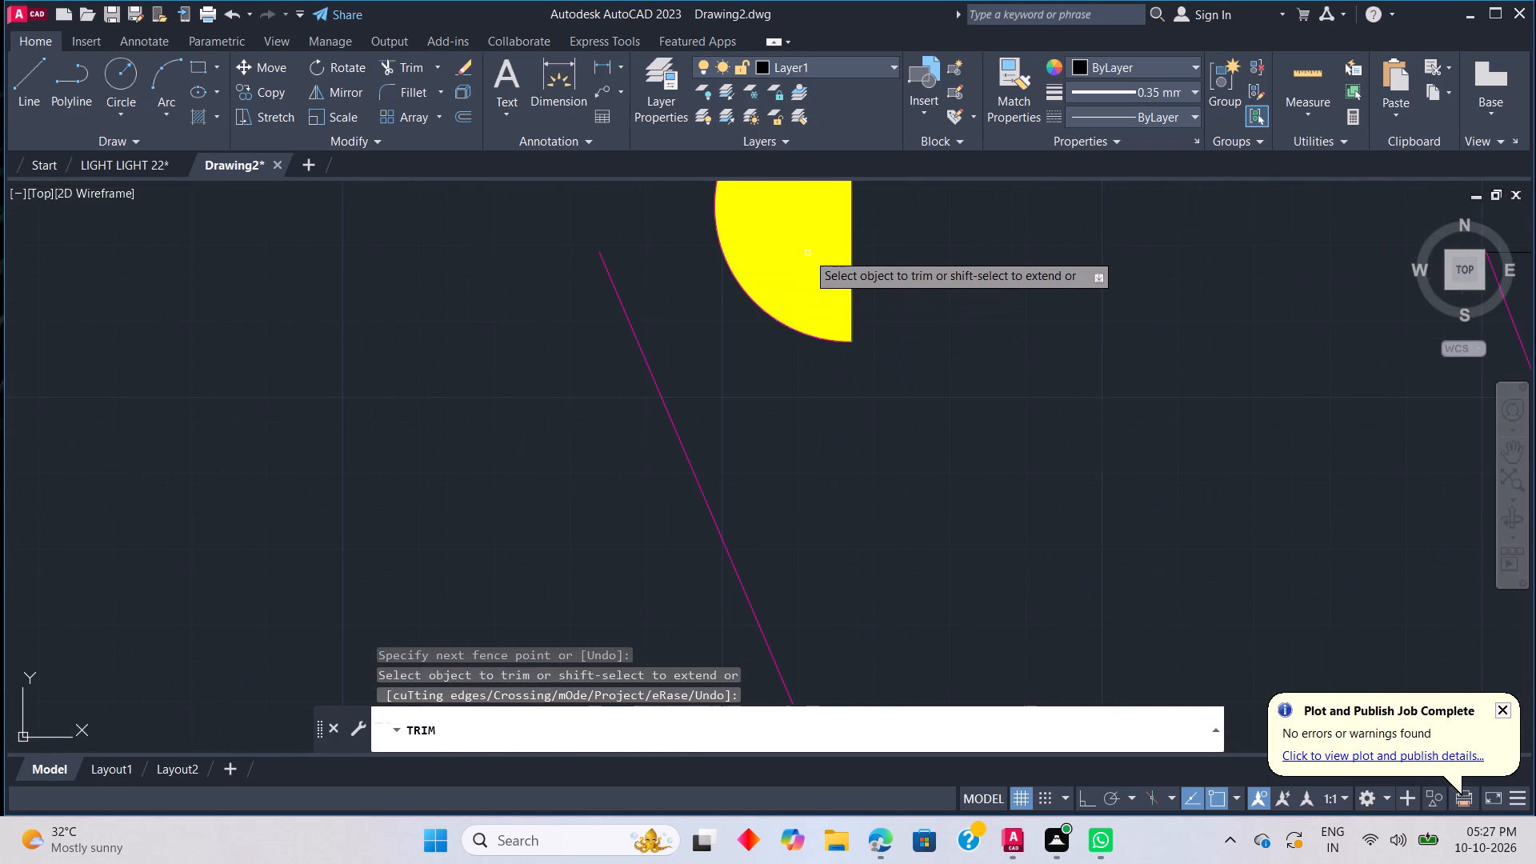
scroll(1065, 286, "down", 4)
scroll(1159, 301, "up", 2)
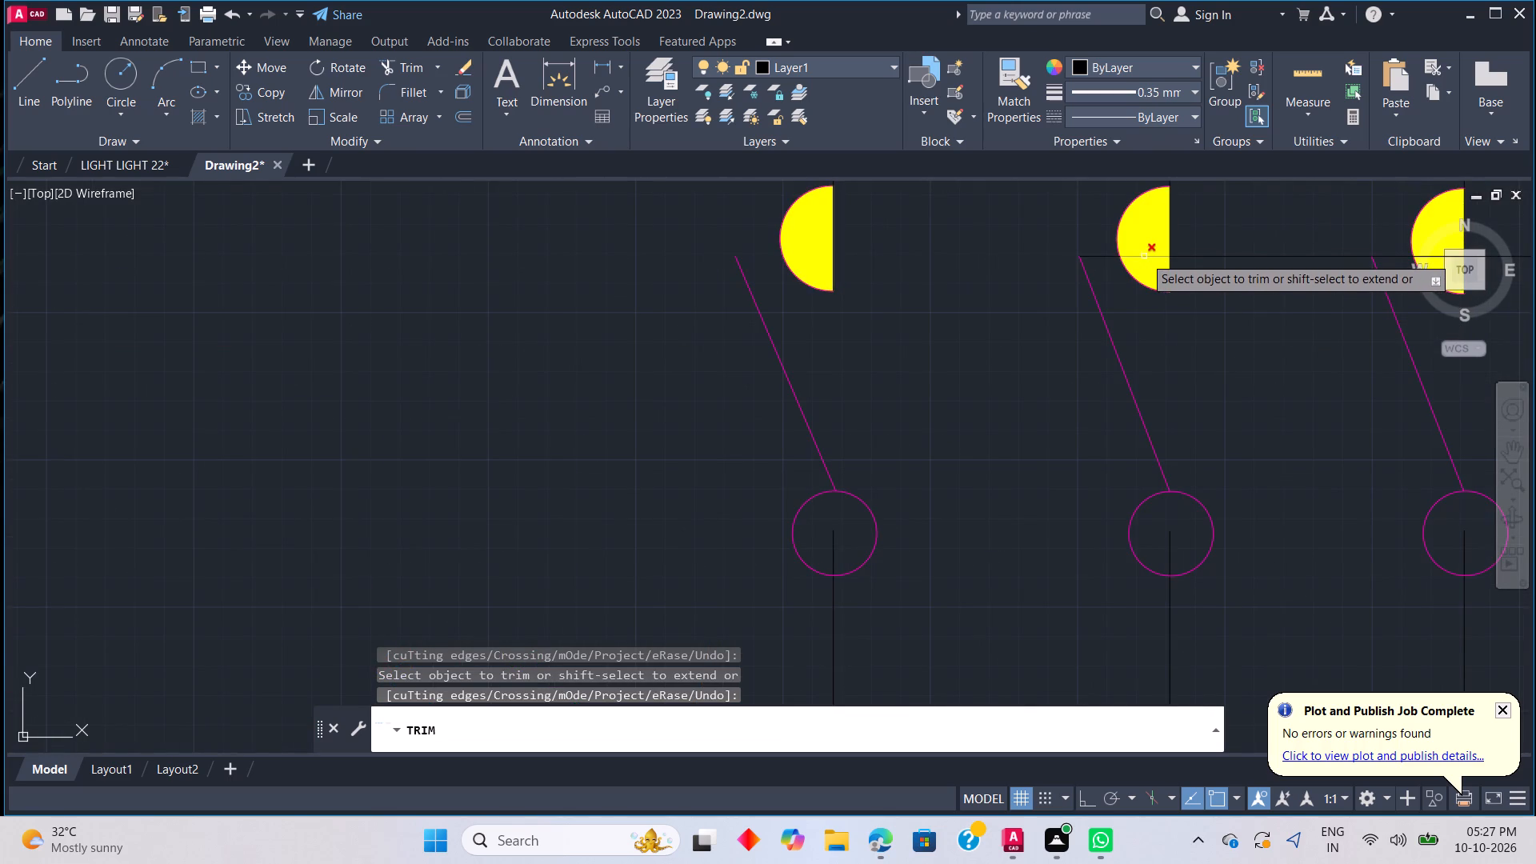
left_click(1144, 256)
left_click(1094, 256)
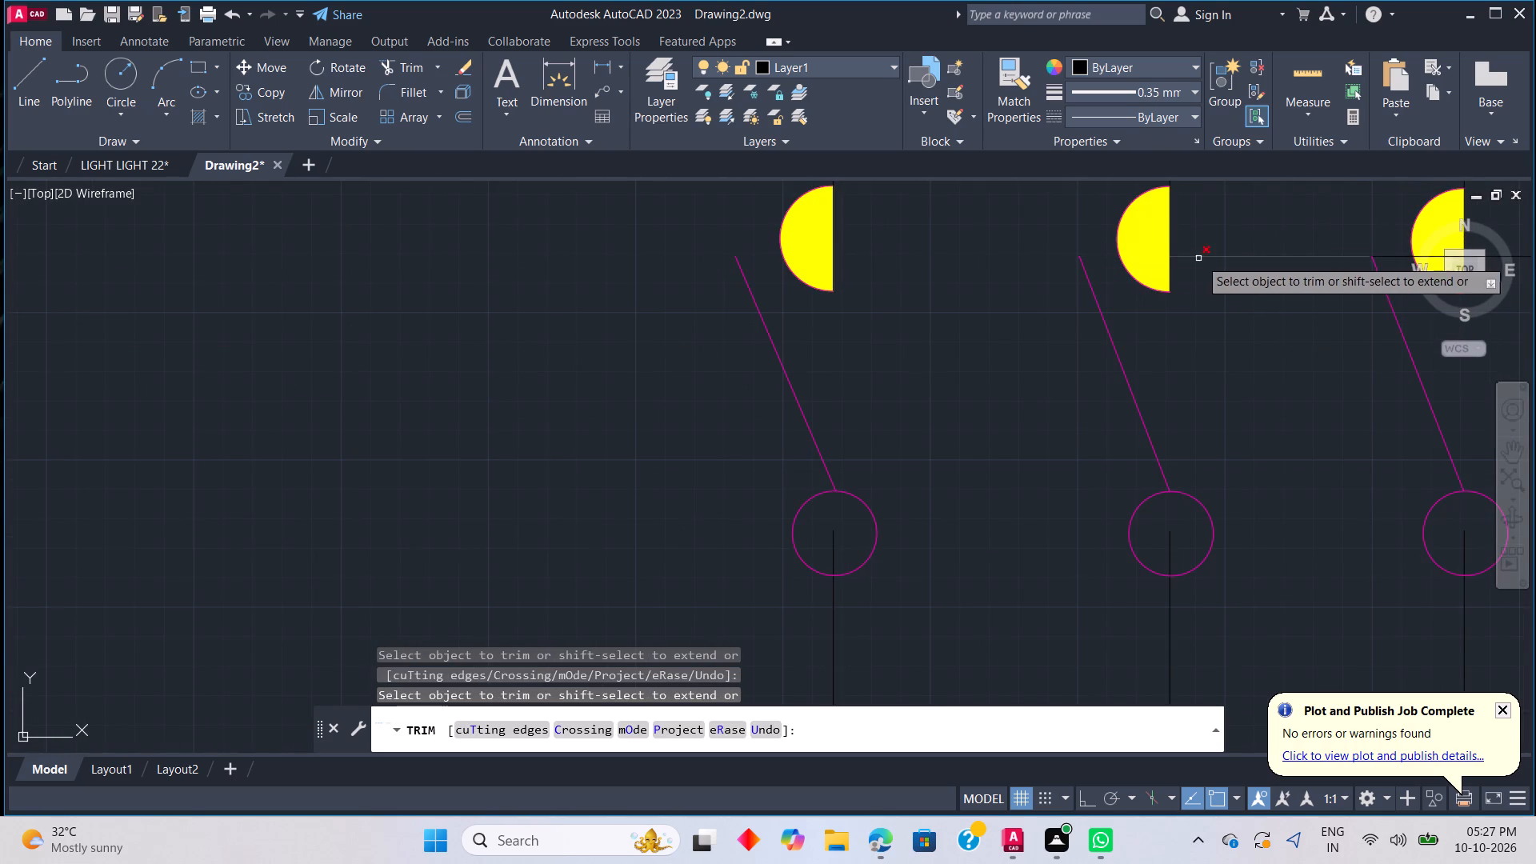
left_click(1202, 257)
Trim away the rest of the horizontal line at the rightmost contact, before, inside and beyond the half-circle.
scroll(1342, 283, "down", 1)
scroll(1375, 272, "up", 3)
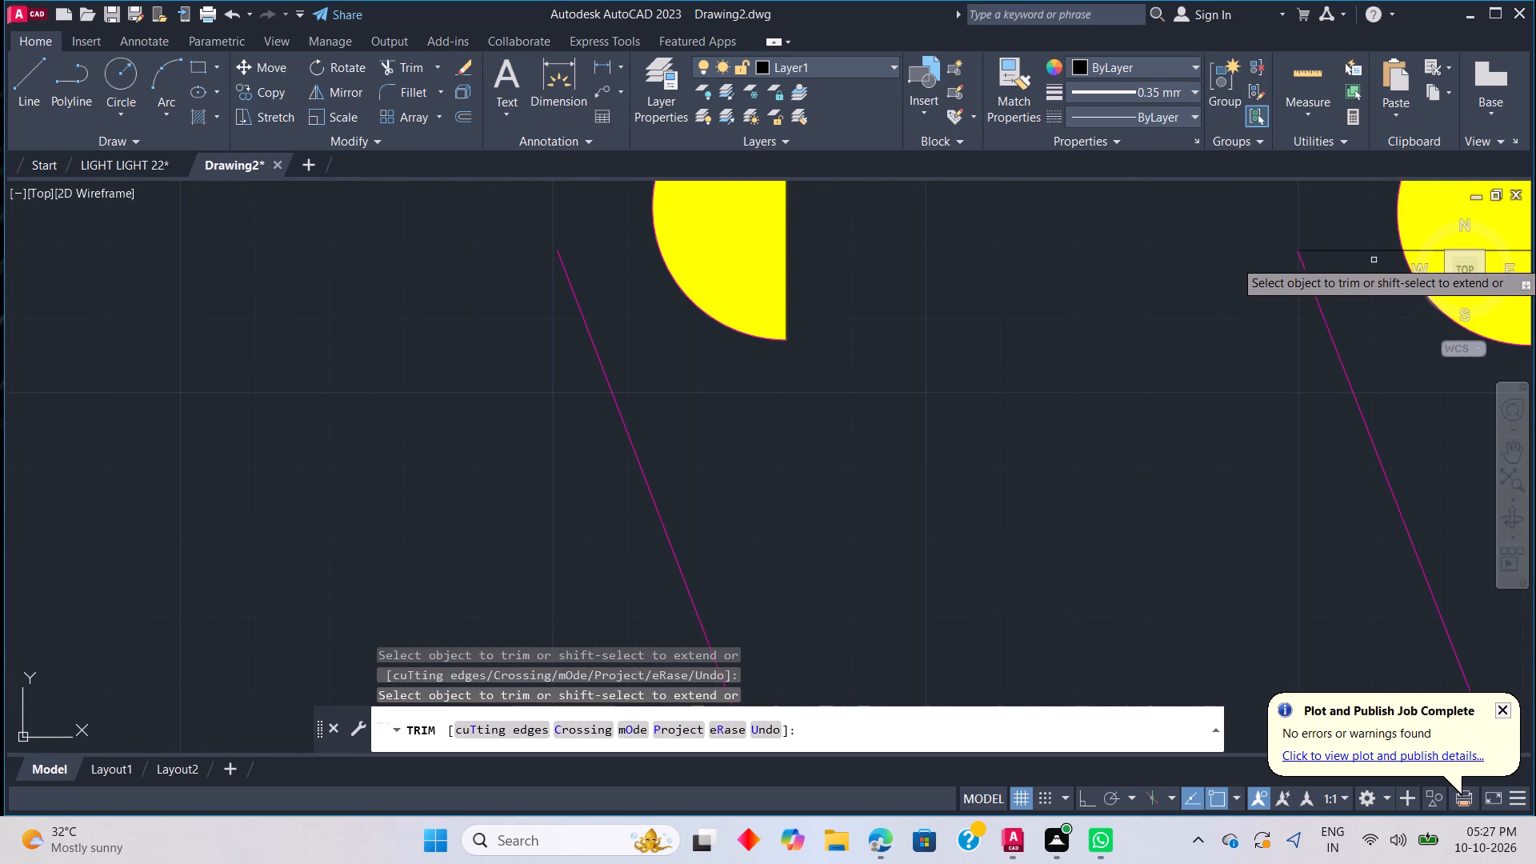
left_click(1370, 247)
scroll(1418, 279, "up", 1)
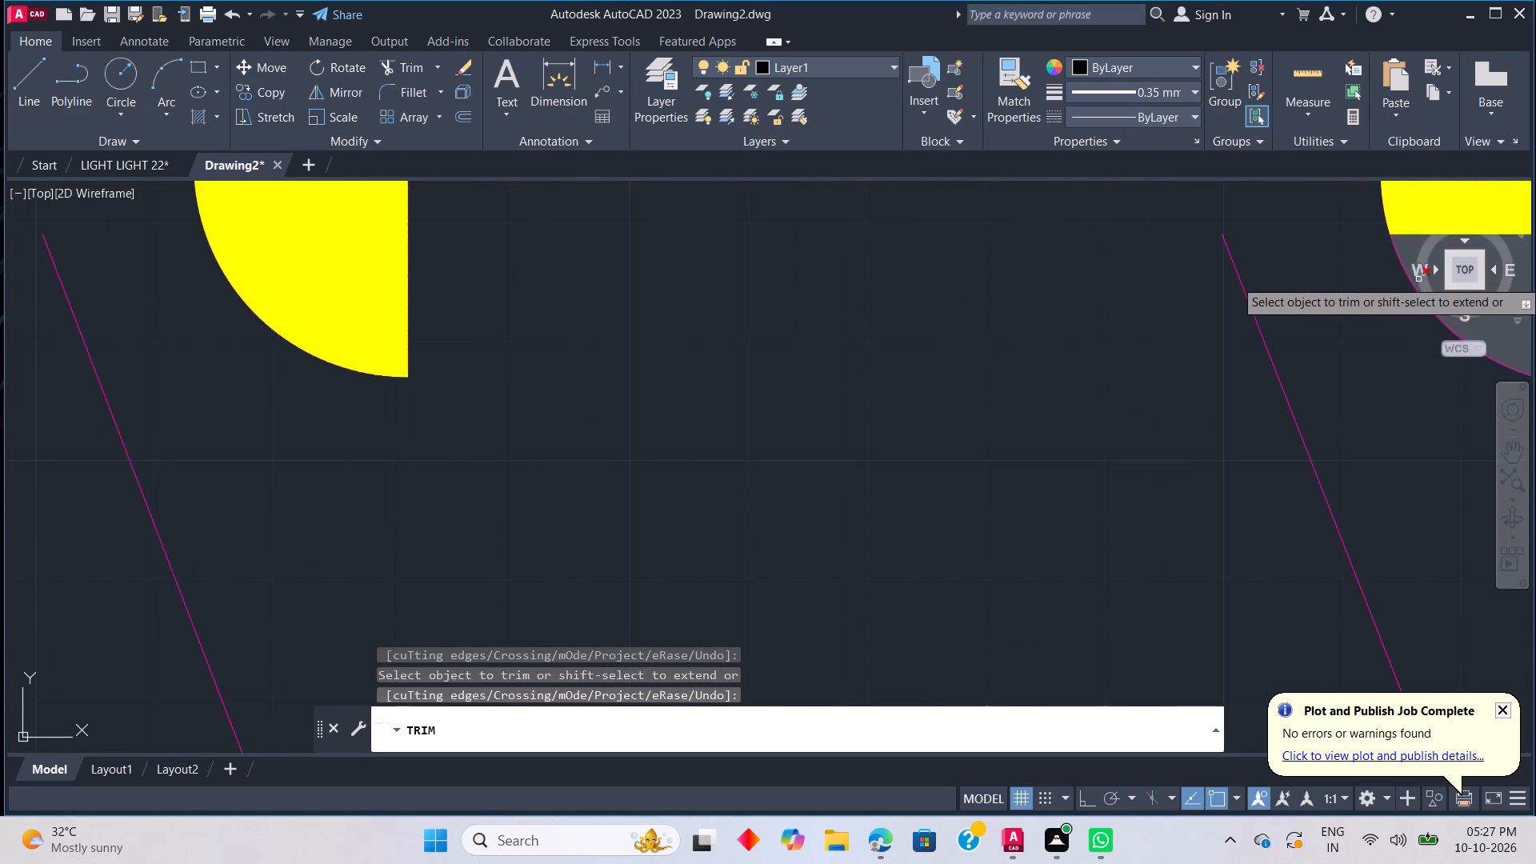
middle_click(1102, 325)
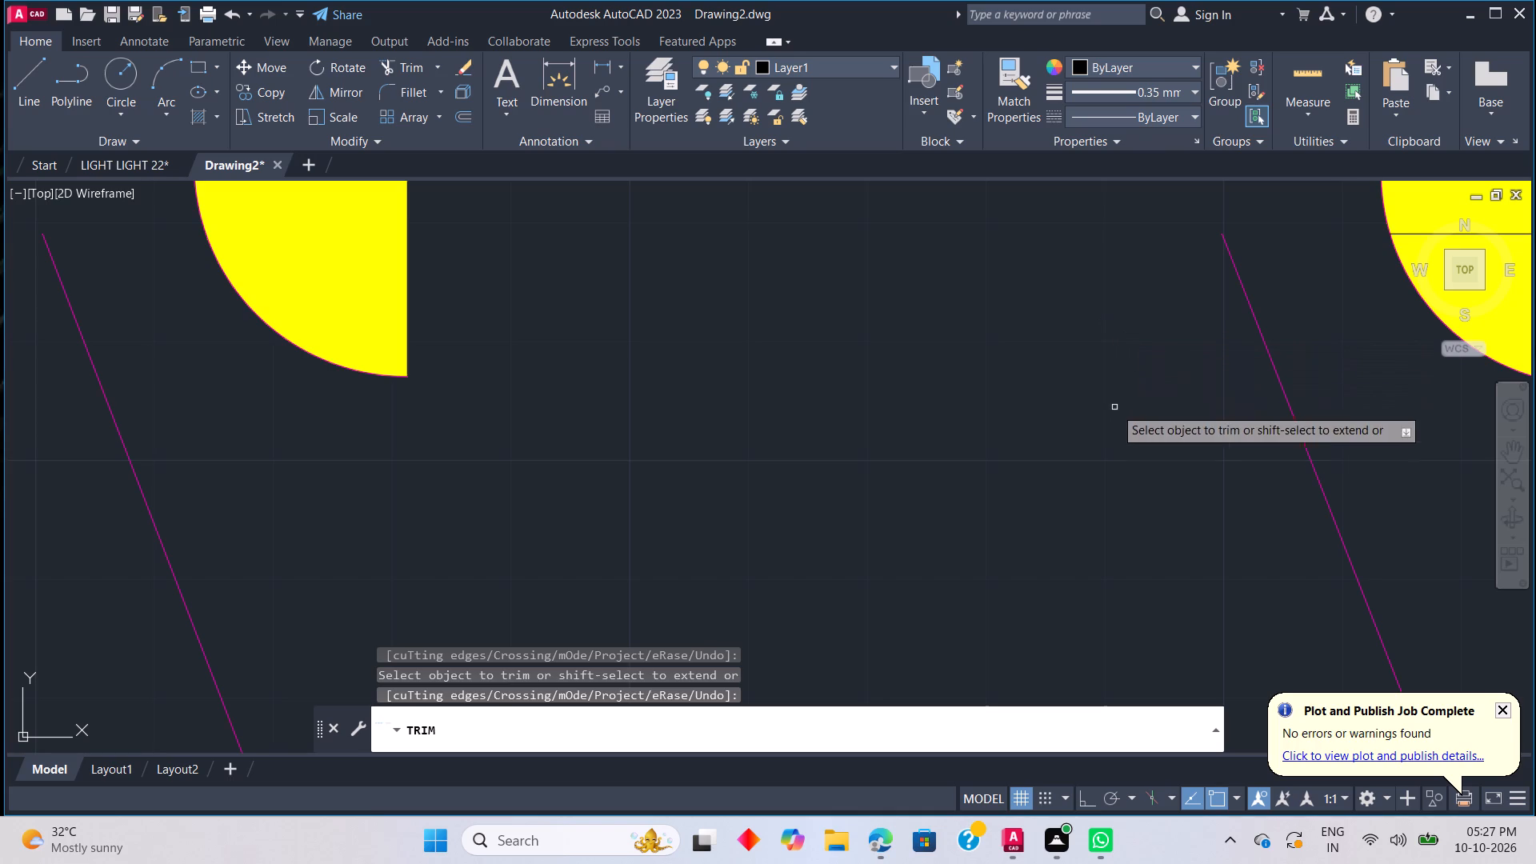
middle_click_drag(1101, 416, 670, 379)
middle_click_drag(1206, 271, 1174, 429)
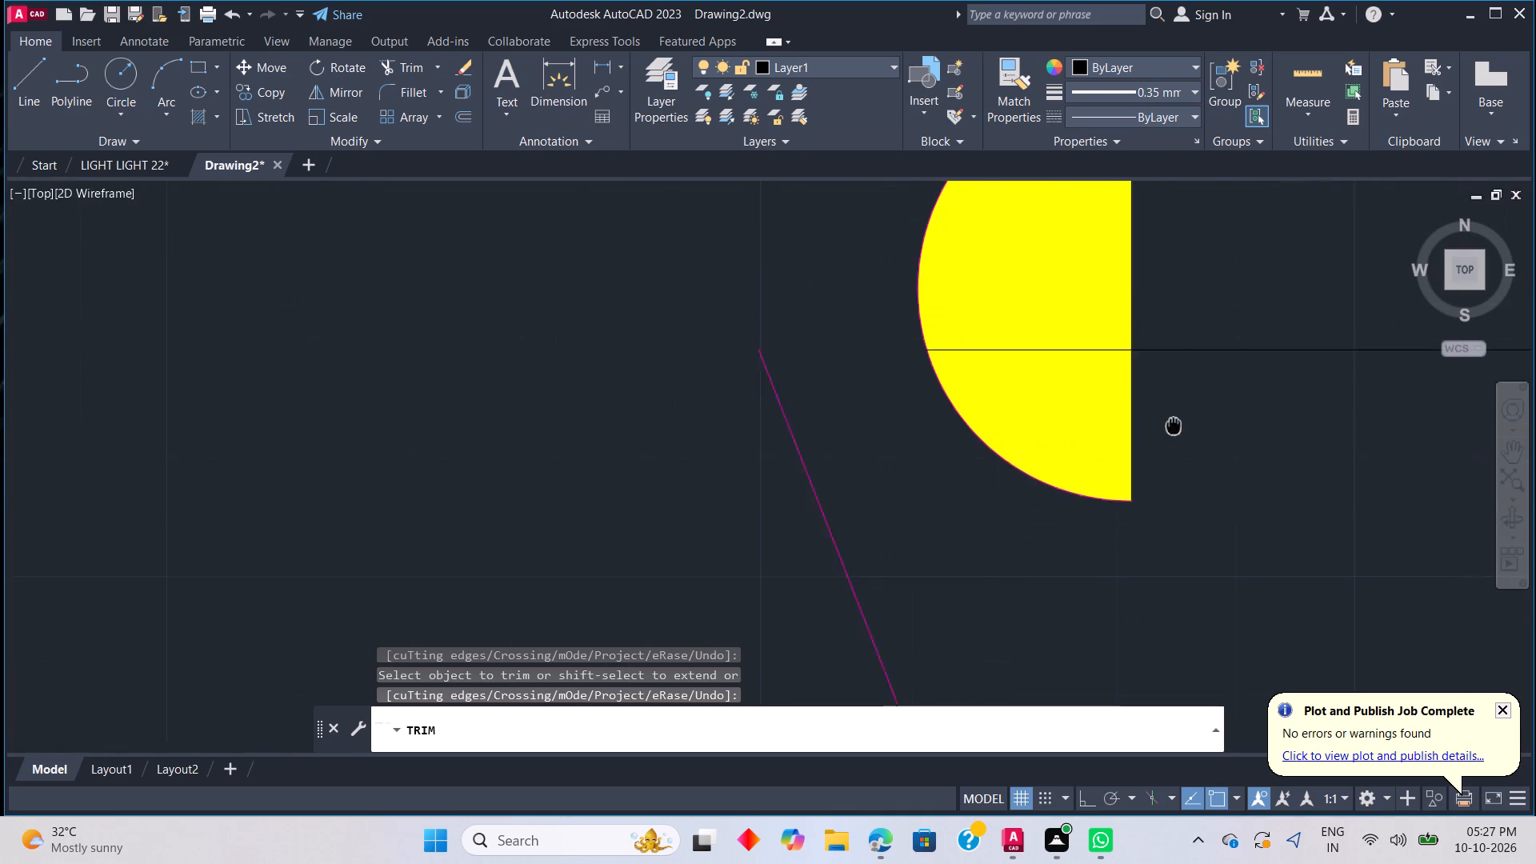
middle_click_drag(1174, 429, 1167, 490)
left_click(1209, 418)
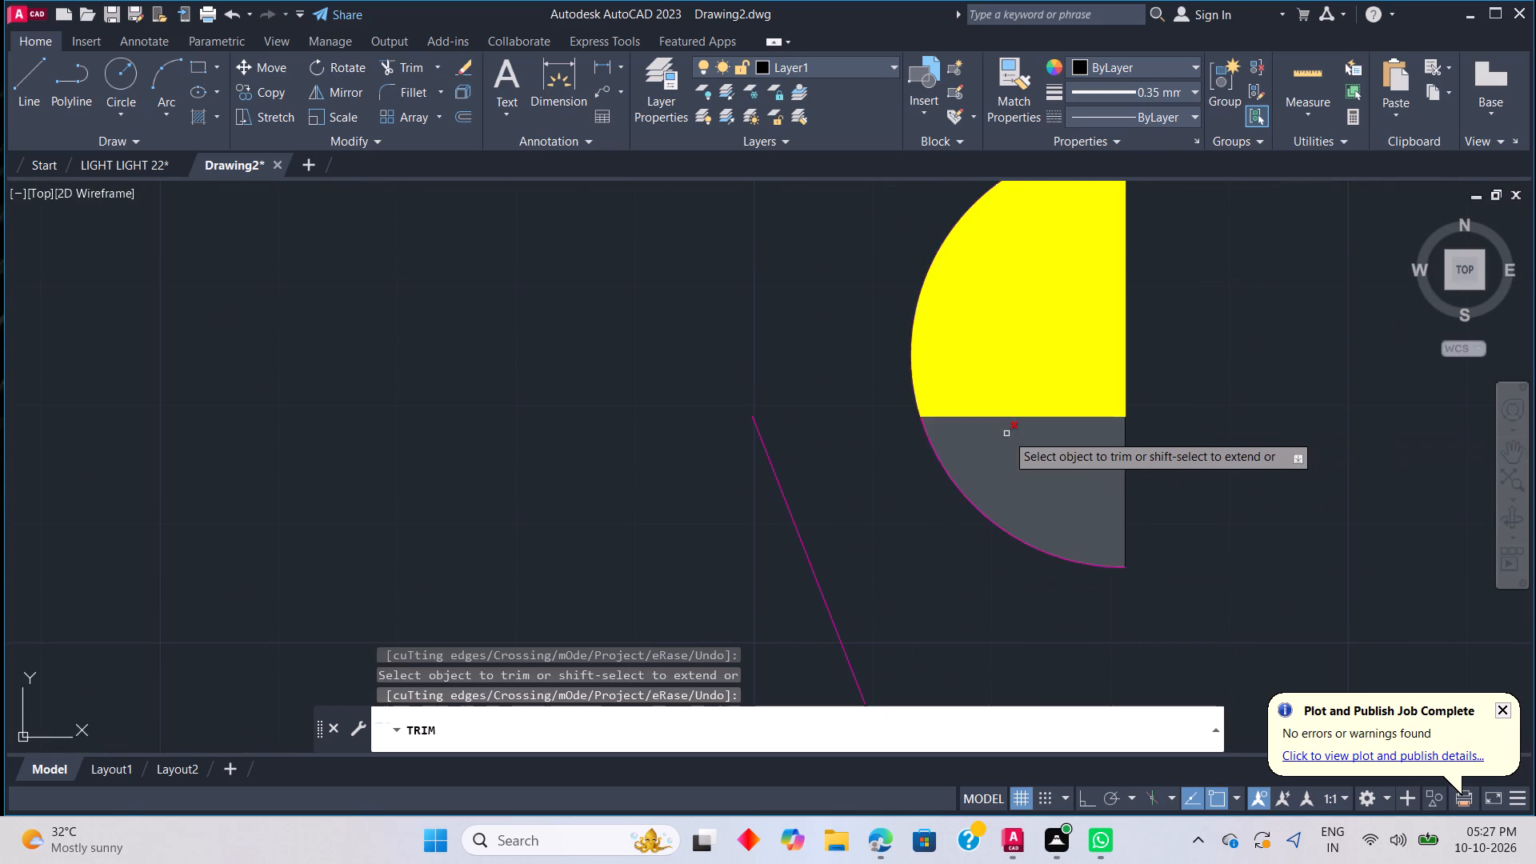
scroll(1014, 418, "up", 1)
left_click(1015, 416)
scroll(1335, 438, "down", 3)
key("Escape")
Delete the three spare contacts with blue arms and green circles beside the lower branch.
scroll(948, 555, "down", 4)
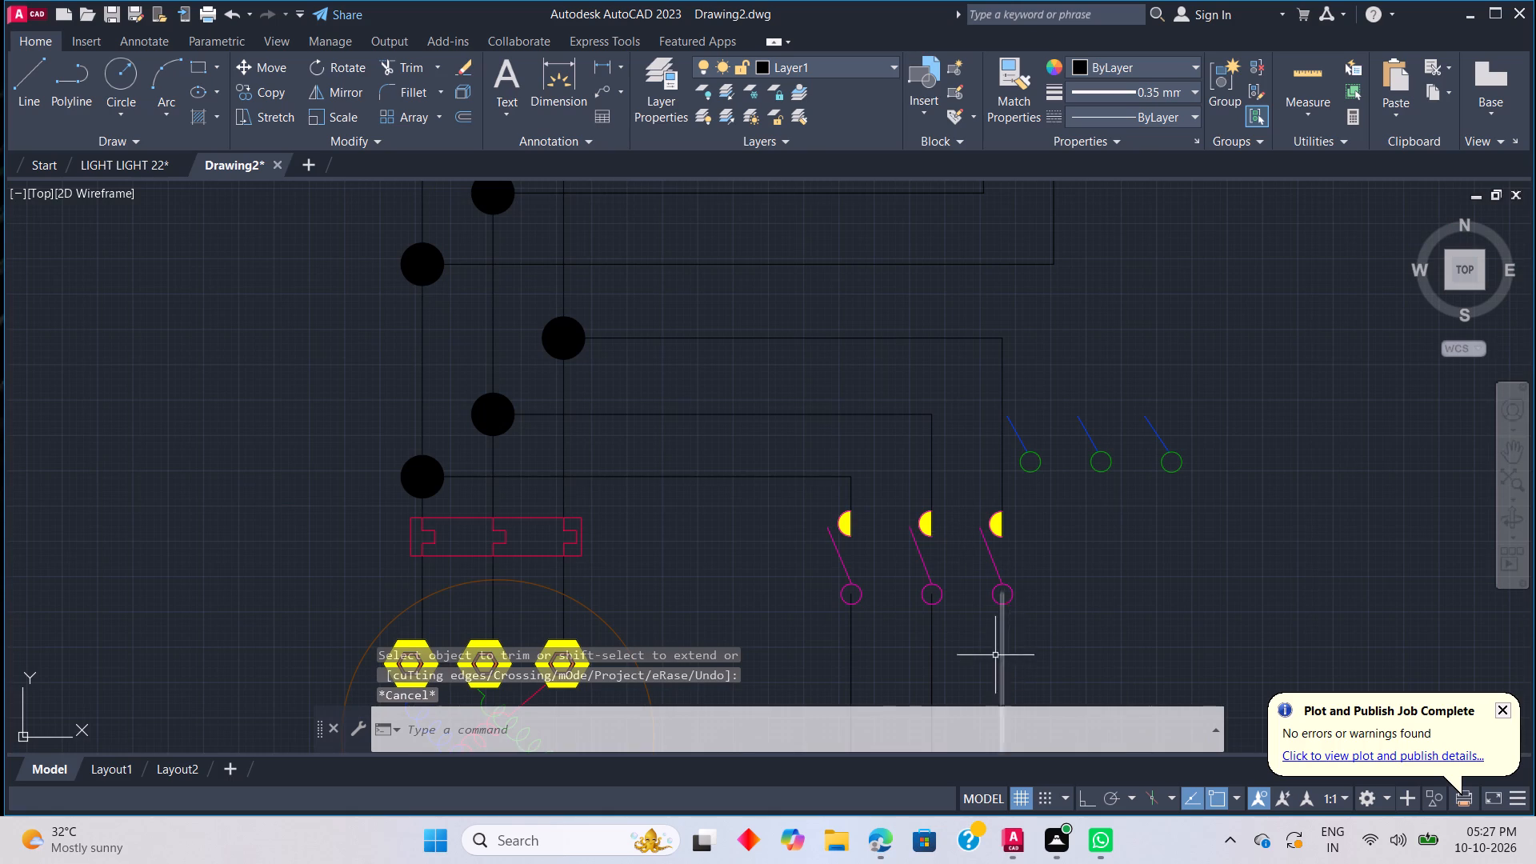
scroll(978, 615, "down", 2)
middle_click_drag(1077, 648, 1069, 642)
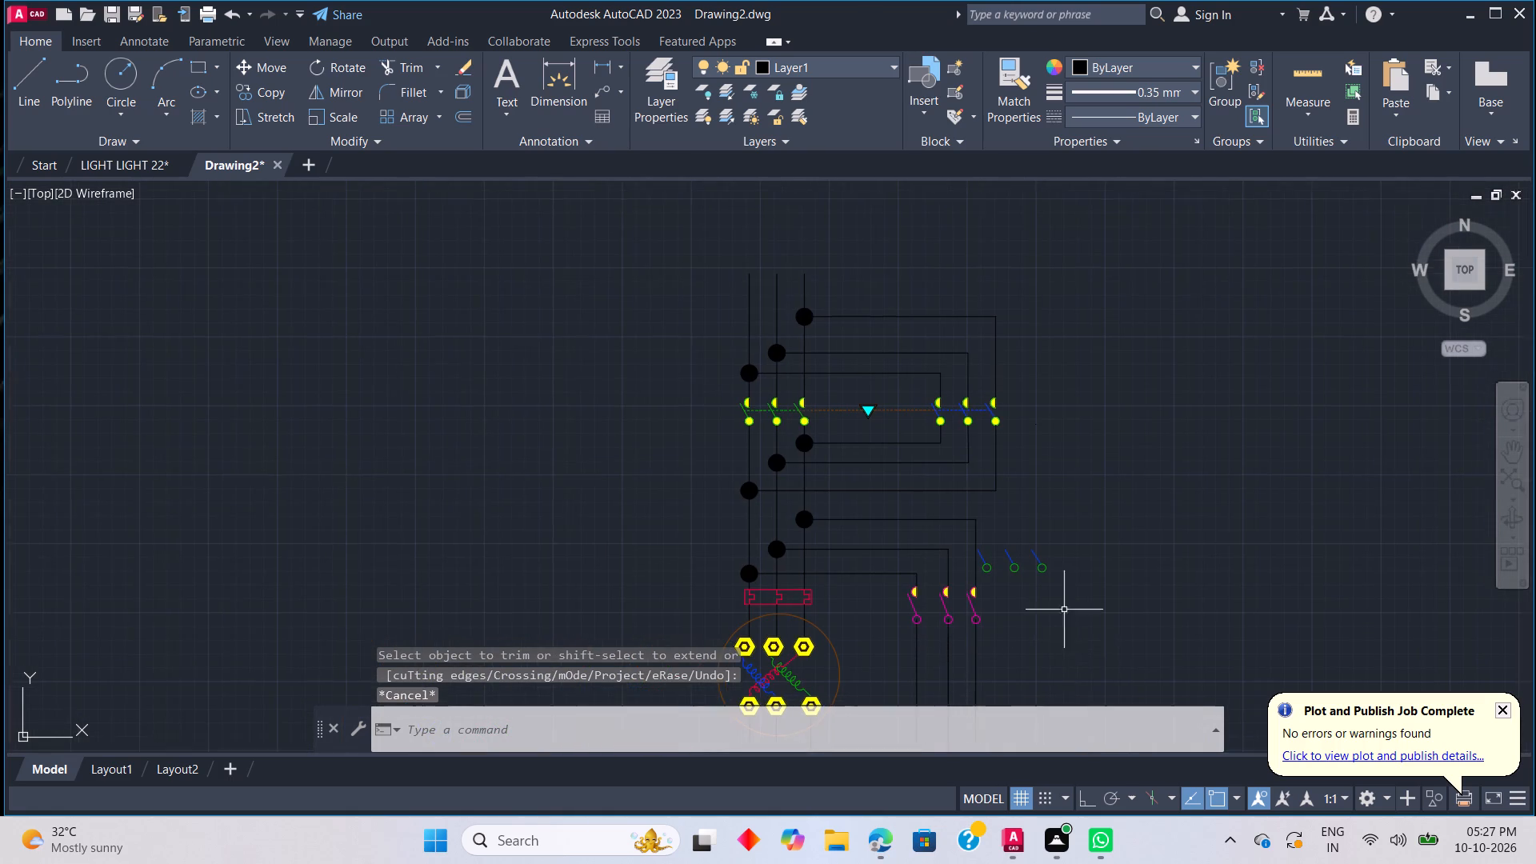
middle_click_drag(1064, 536, 1062, 499)
scroll(1074, 556, "up", 3)
left_click_drag(937, 506, 905, 495)
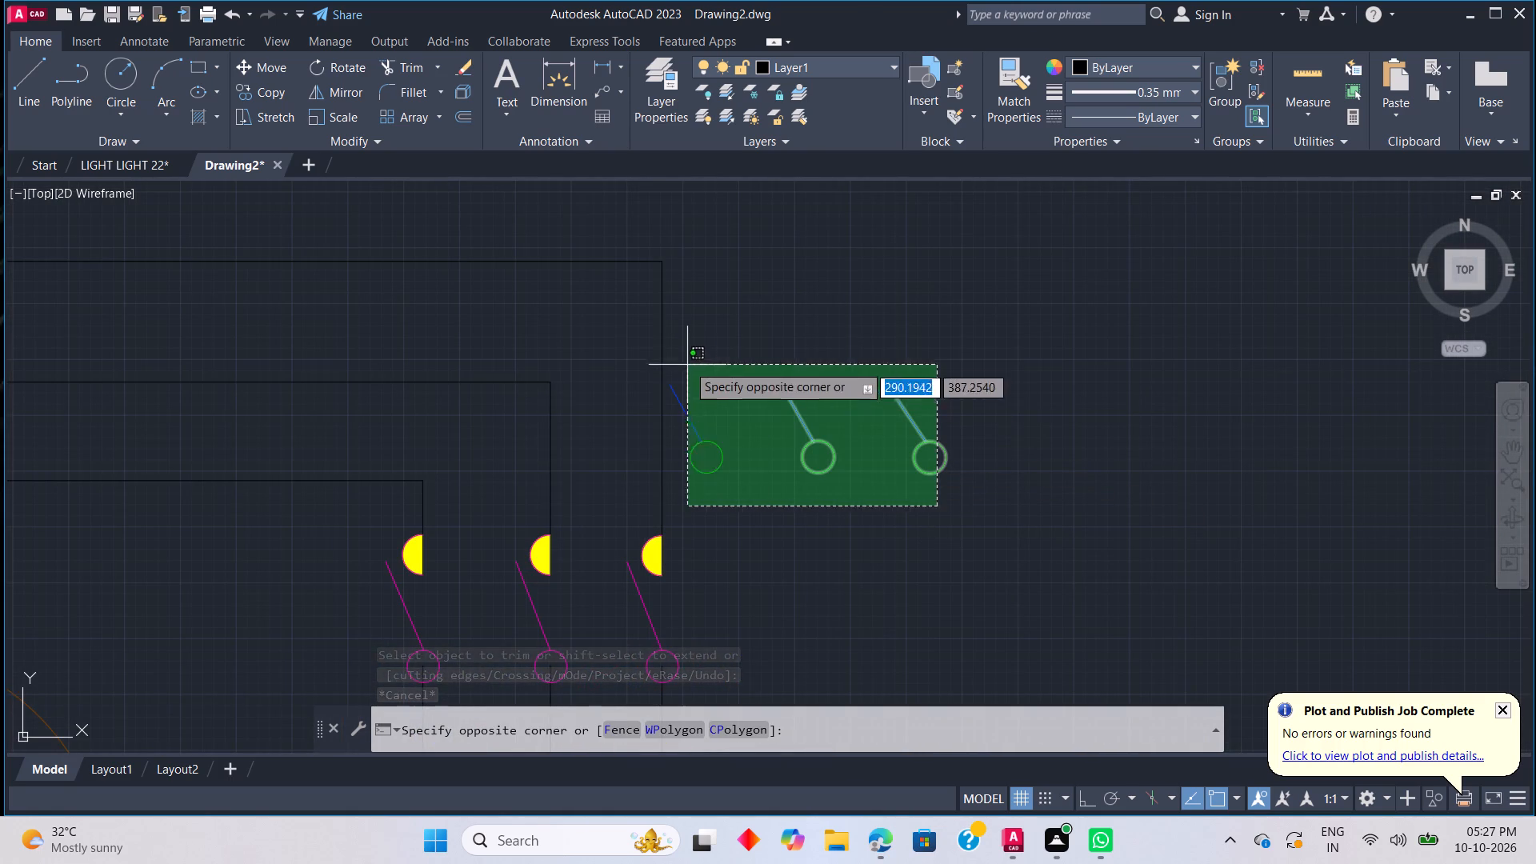
left_click(687, 354)
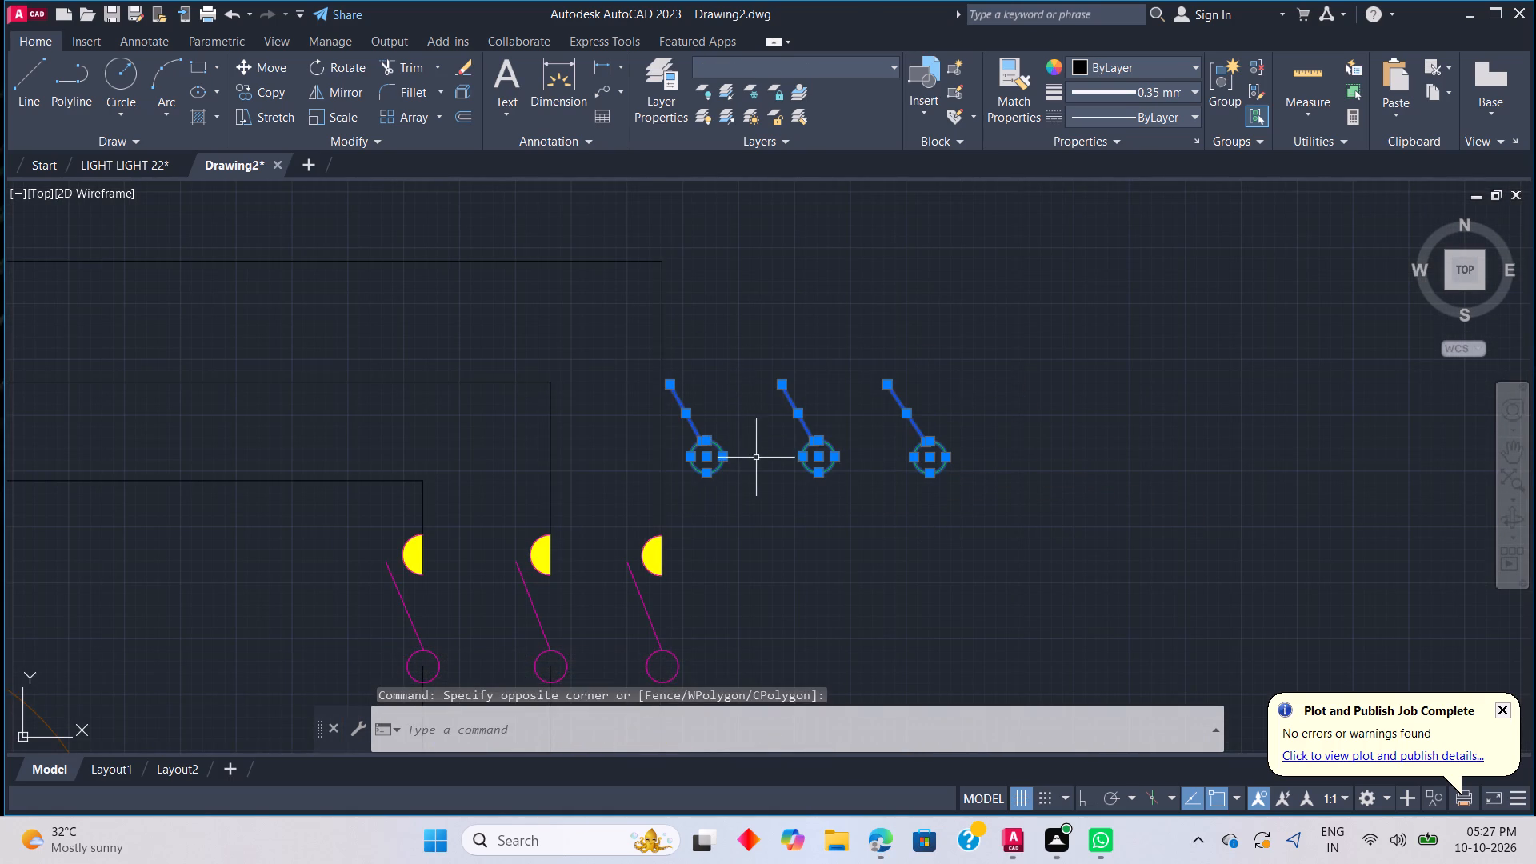
key("Delete")
Draw a horizontal line about 10.72 units long from the rightmost contact arm to the leftmost one, with Ortho on.
scroll(886, 403, "down", 4)
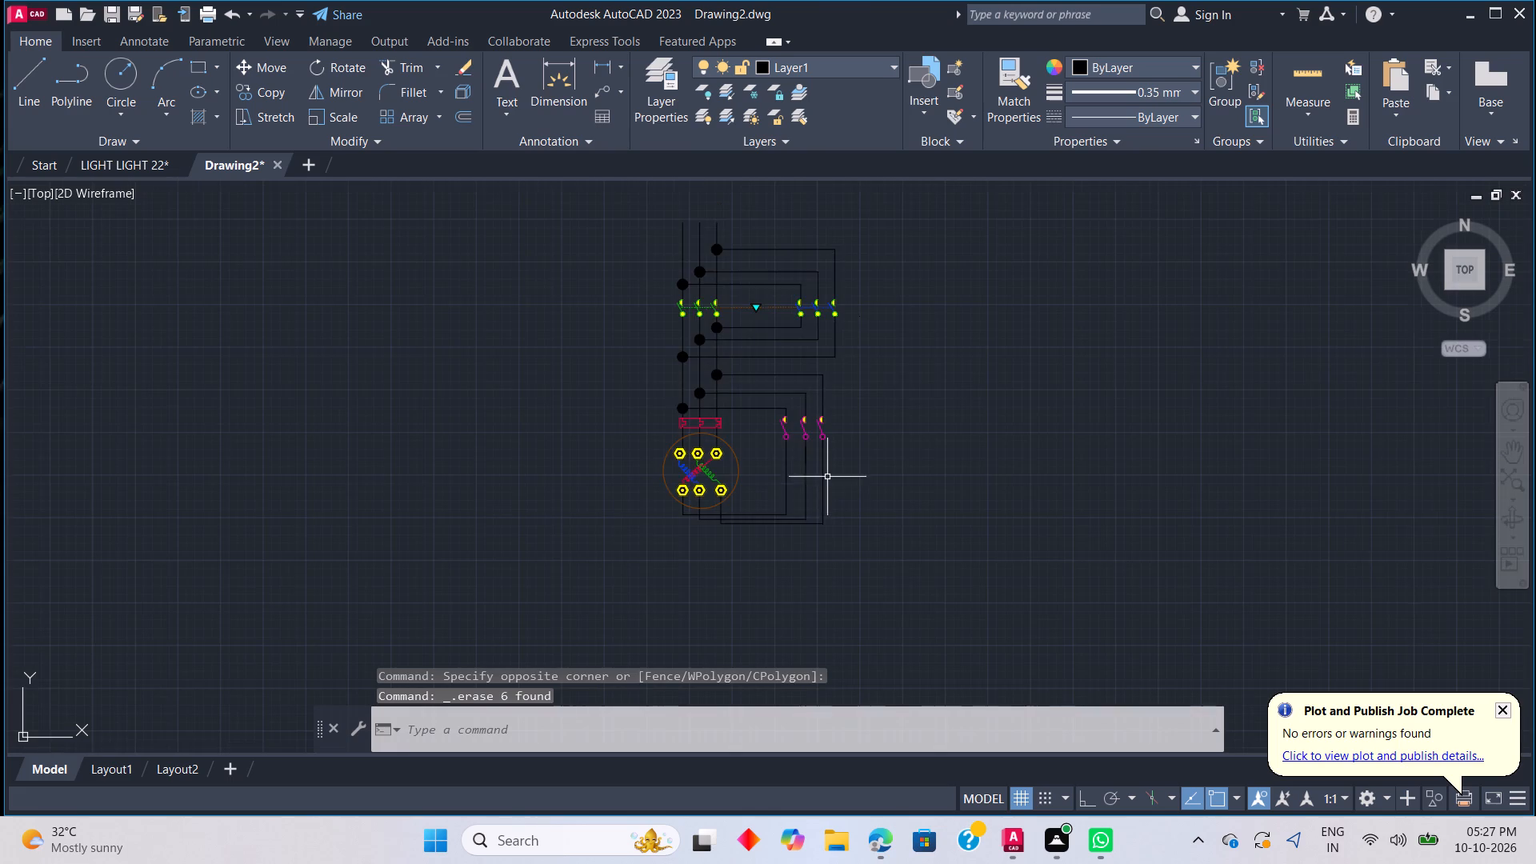
scroll(827, 475, "up", 1)
middle_click_drag(752, 492, 790, 544)
middle_click(790, 544)
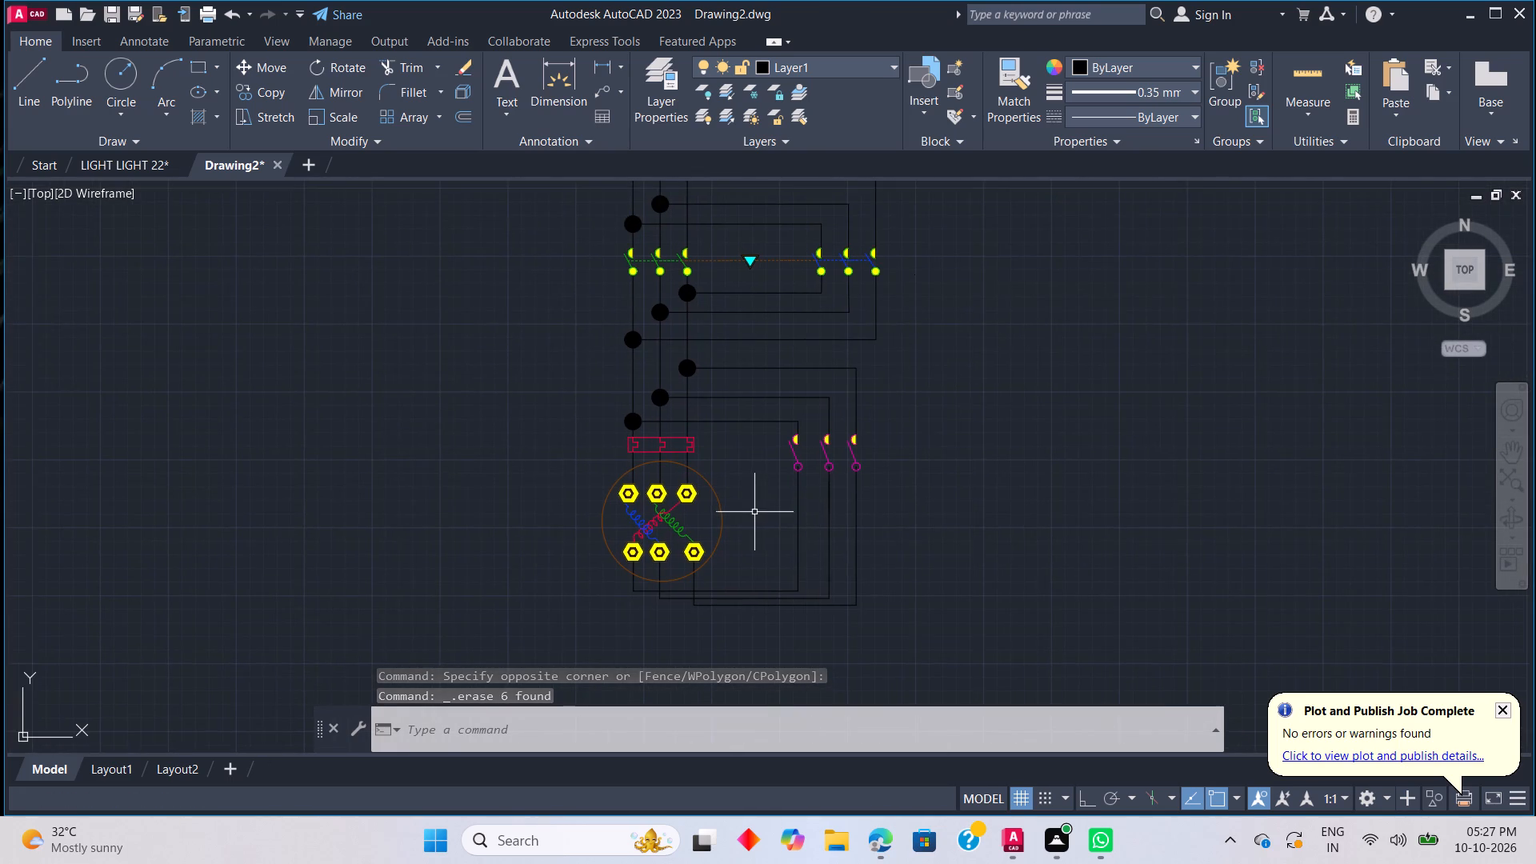
middle_click_drag(762, 522, 843, 582)
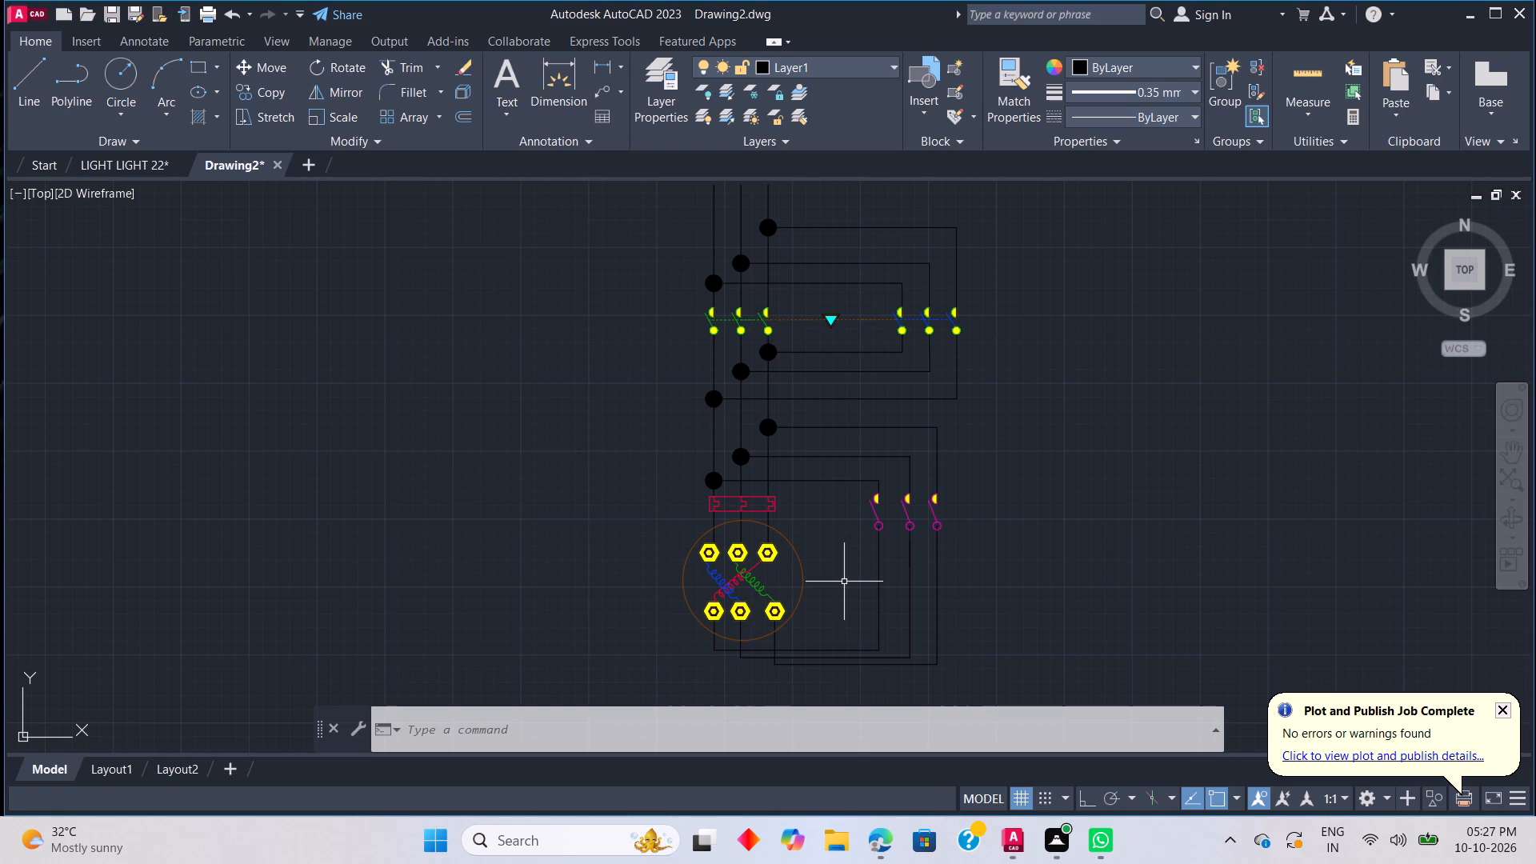
type("L")
key("space")
scroll(909, 527, "up", 3)
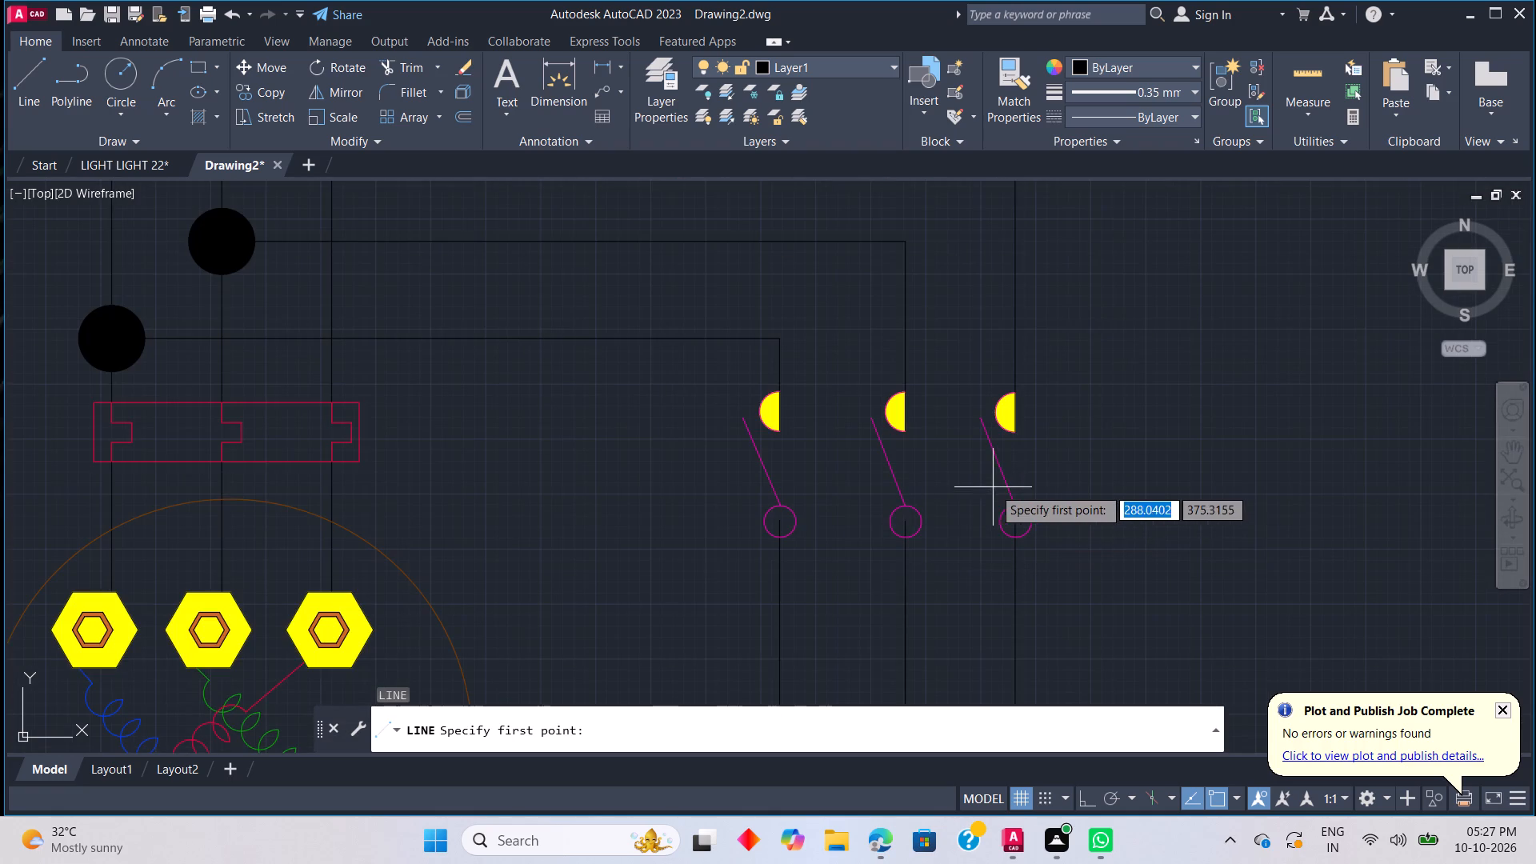
left_click(1008, 472)
scroll(1008, 472, "up", 1)
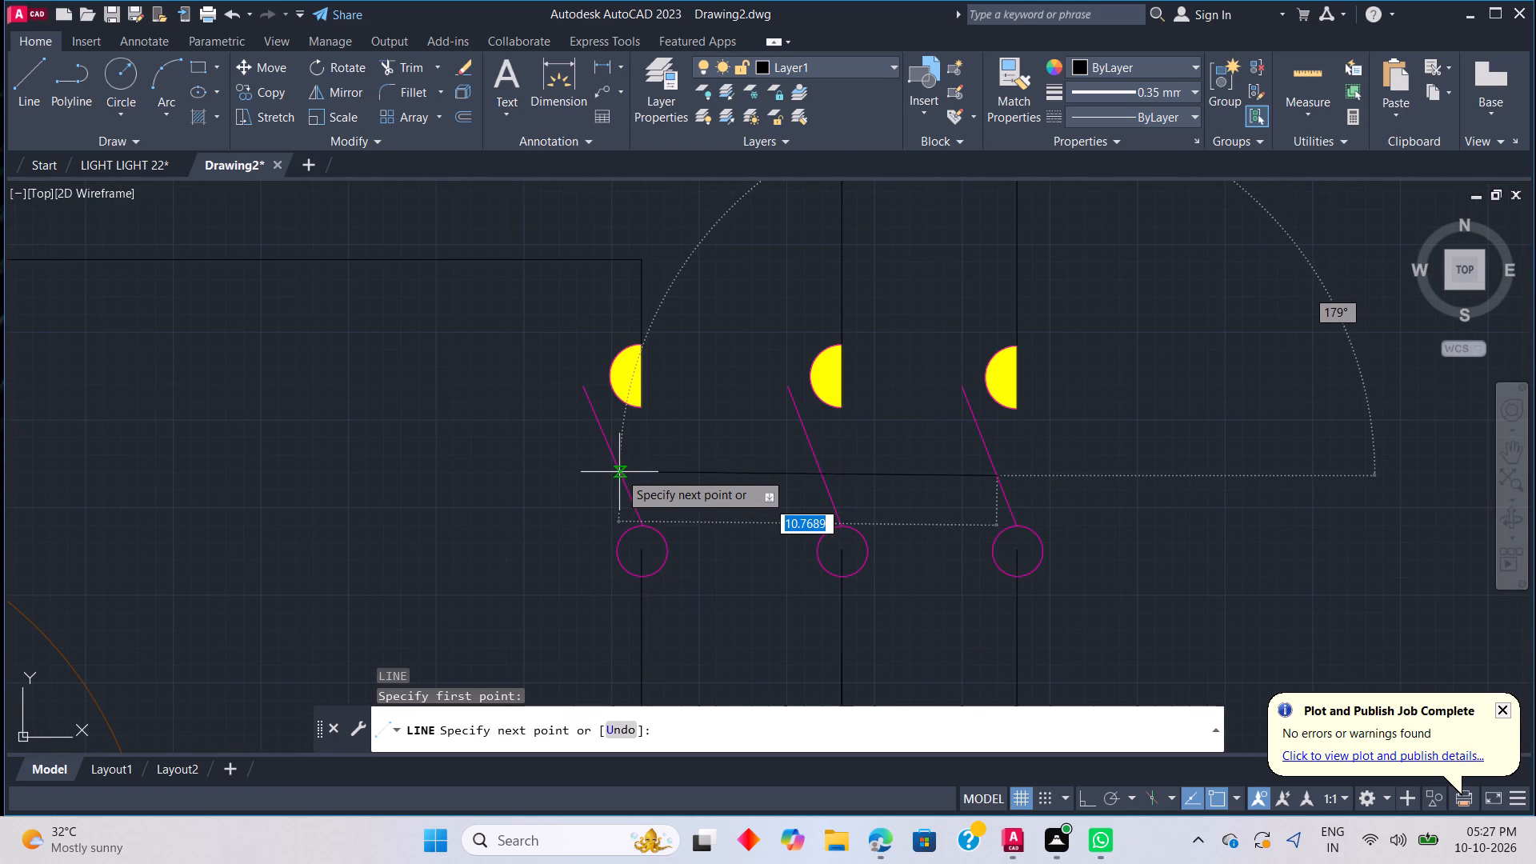
left_click(1089, 793)
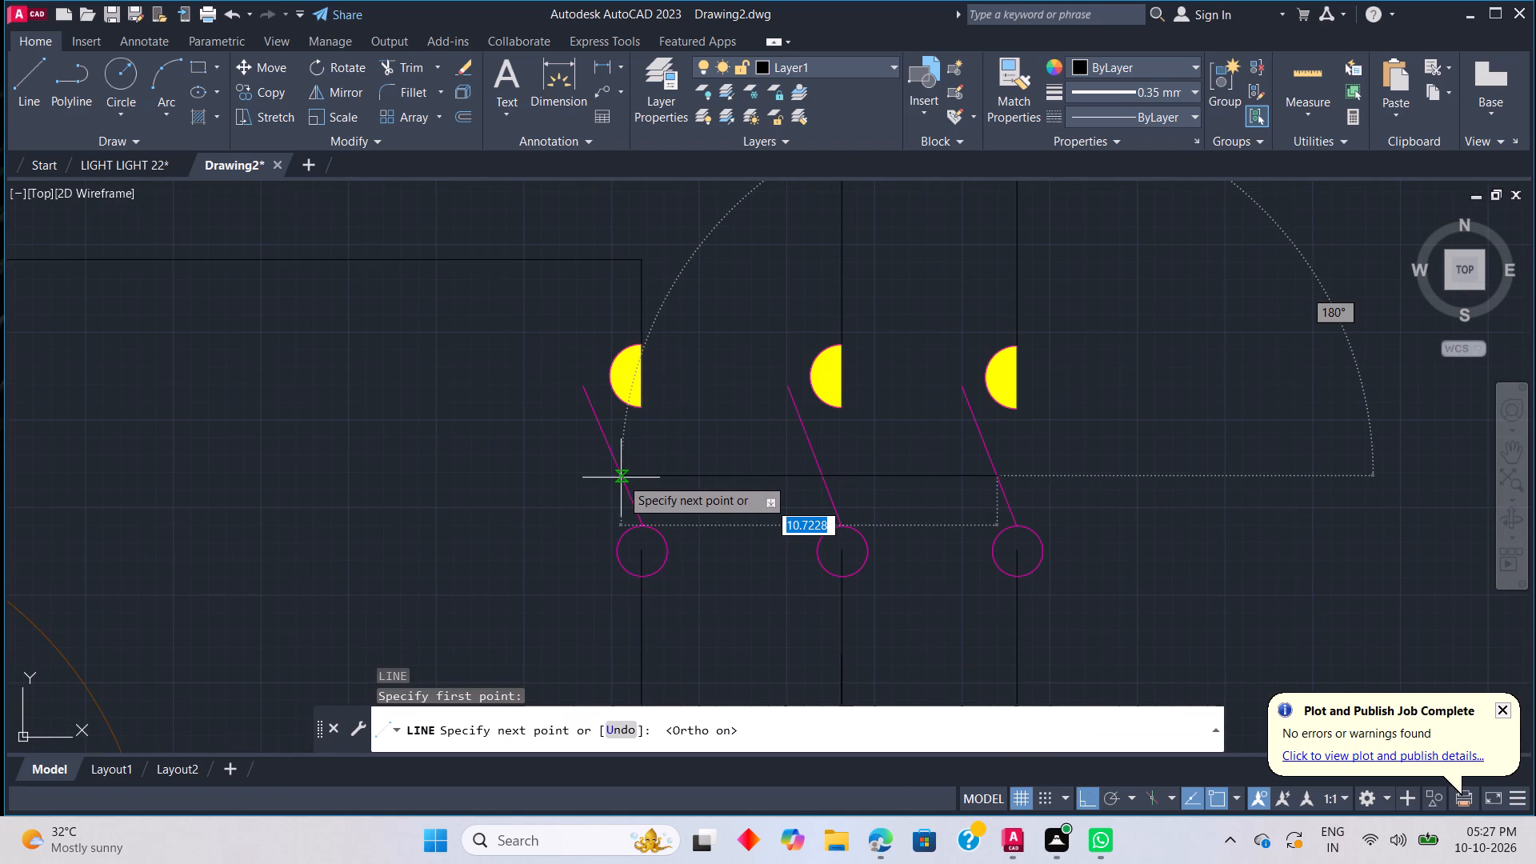
scroll(620, 477, "up", 2)
left_click(611, 478)
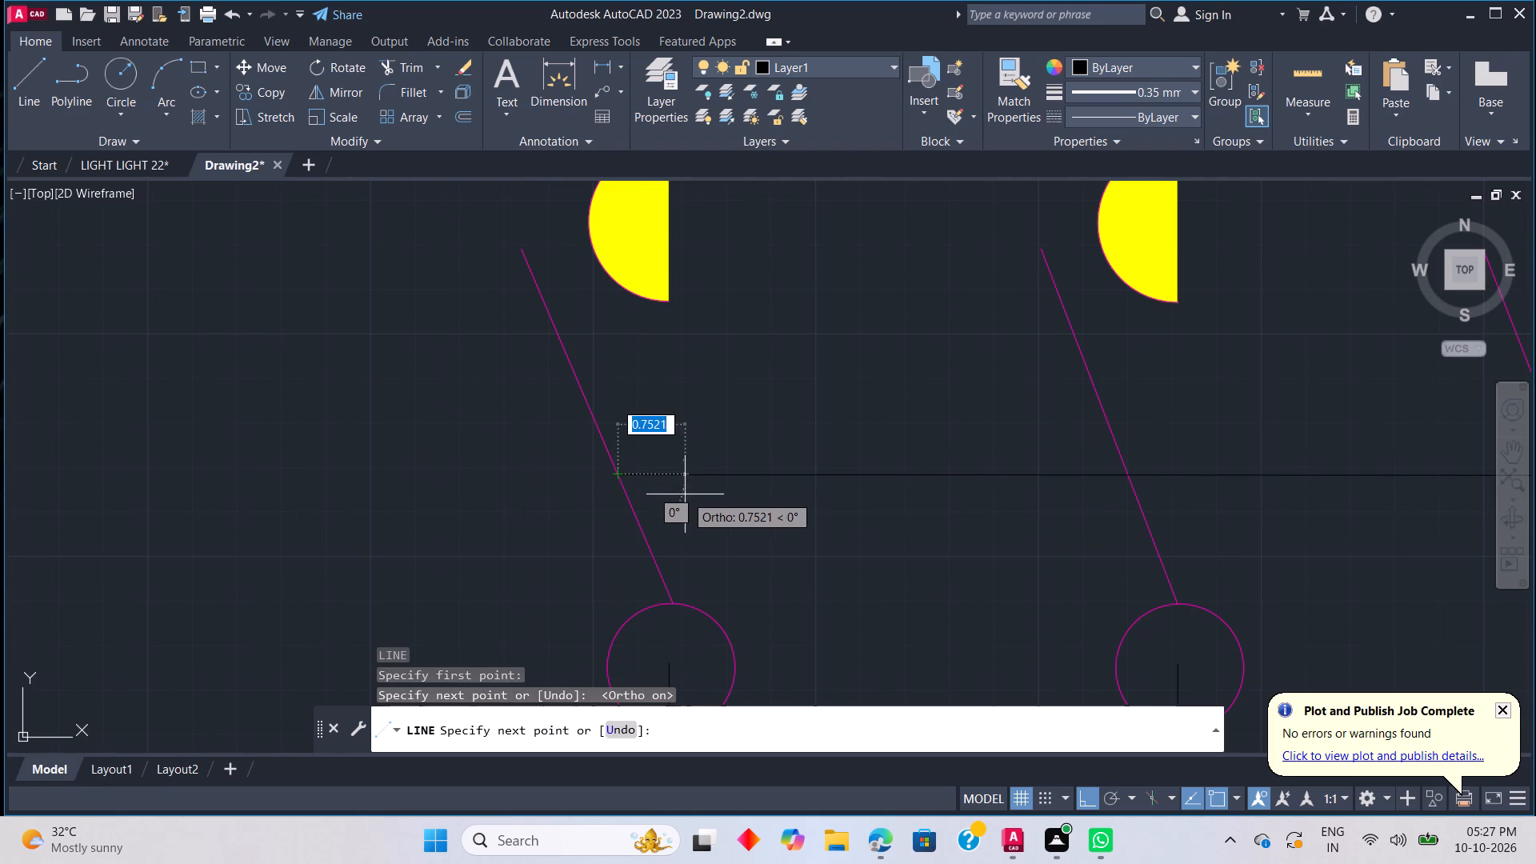
key("Escape")
Give the horizontal line linking the contact arms a dashed linetype and assign it to Layer2.
left_click(873, 476)
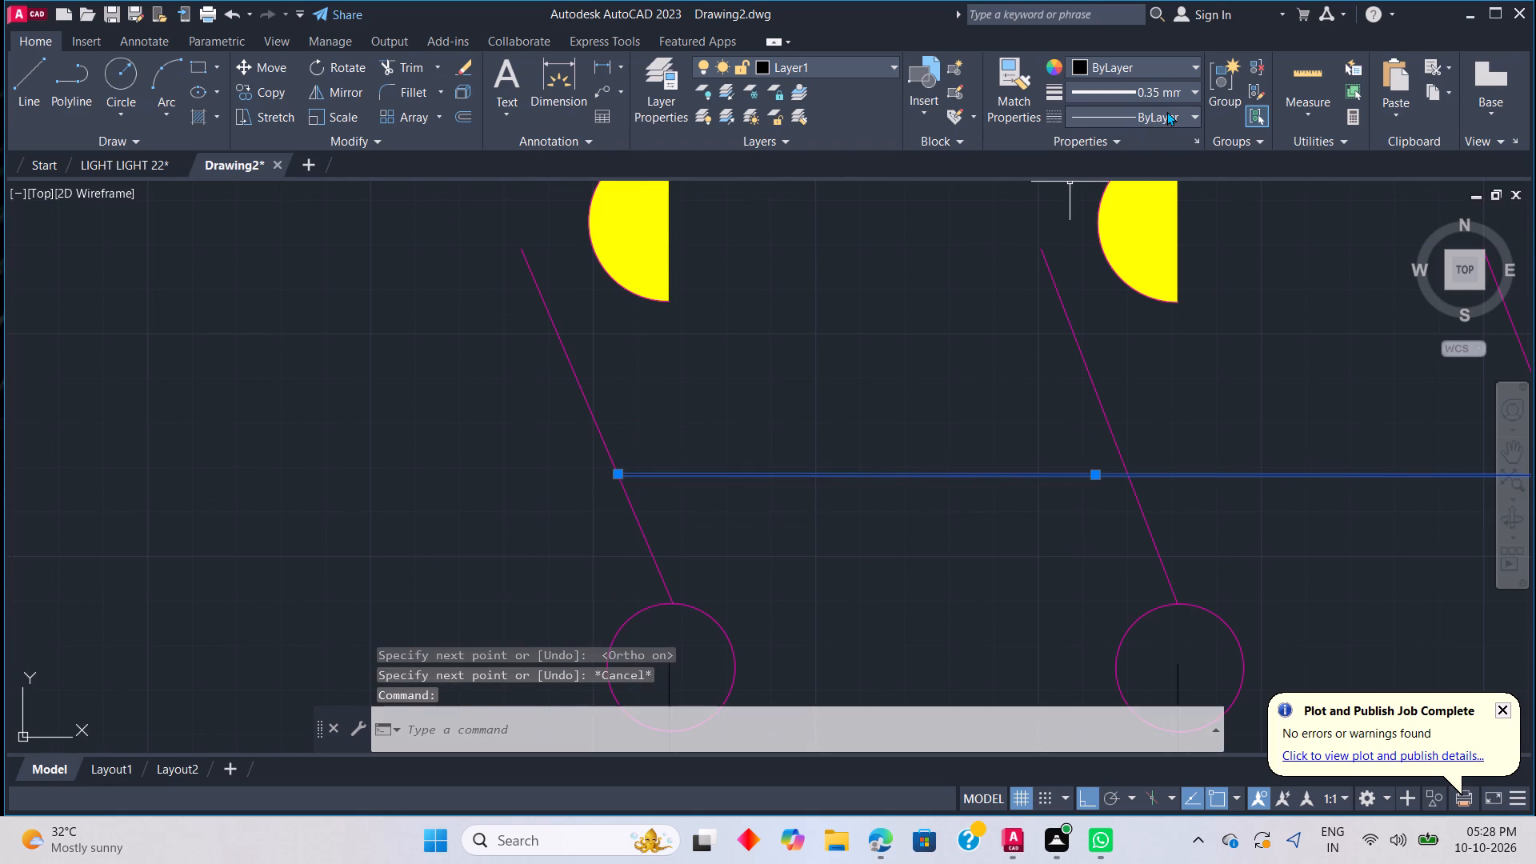
left_click(1166, 111)
left_click(1171, 203)
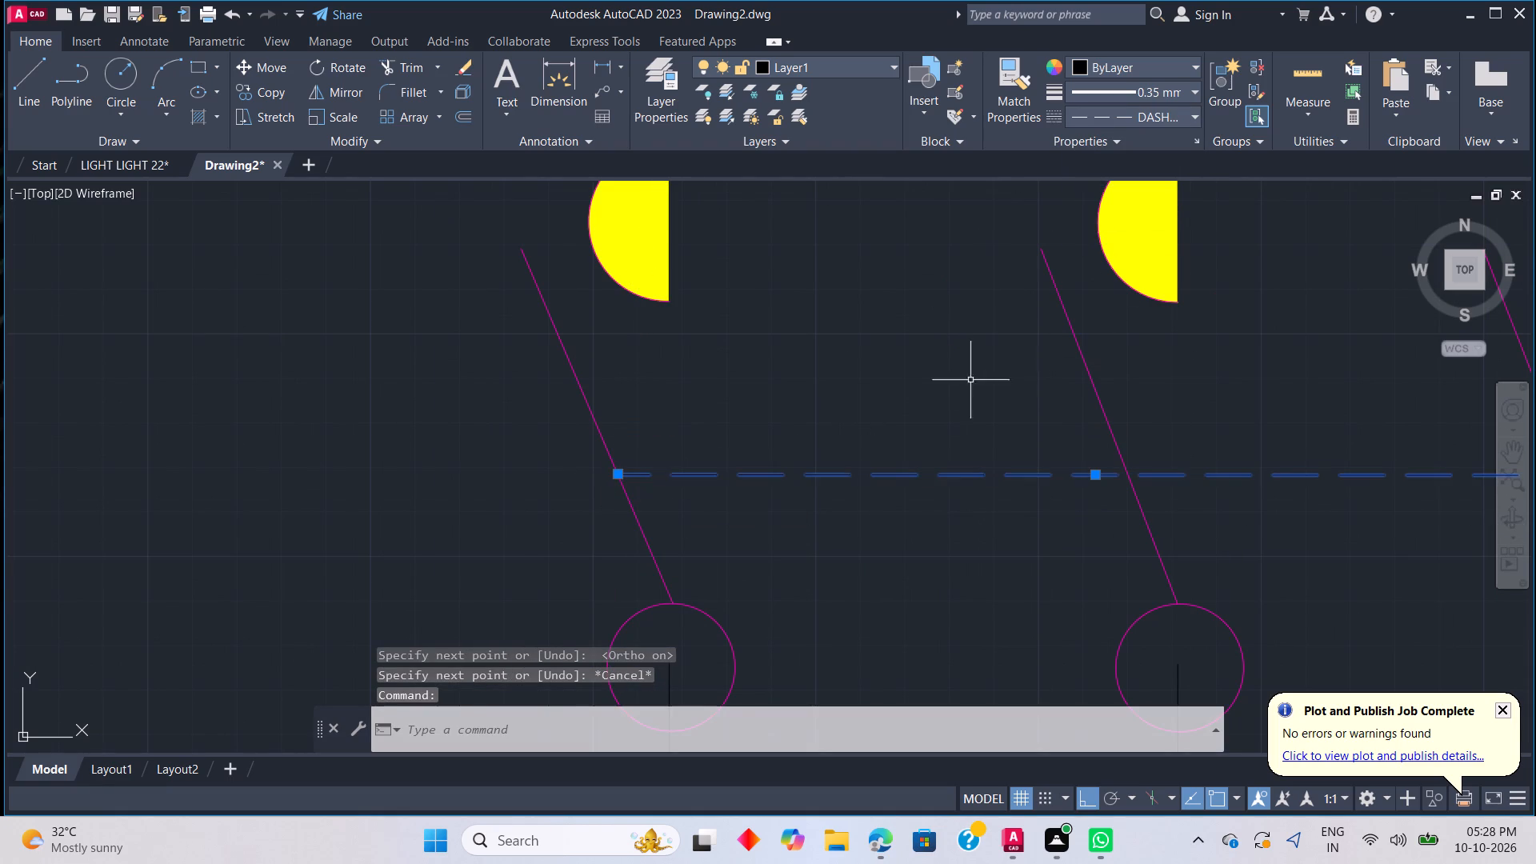
left_click(872, 68)
left_click(846, 135)
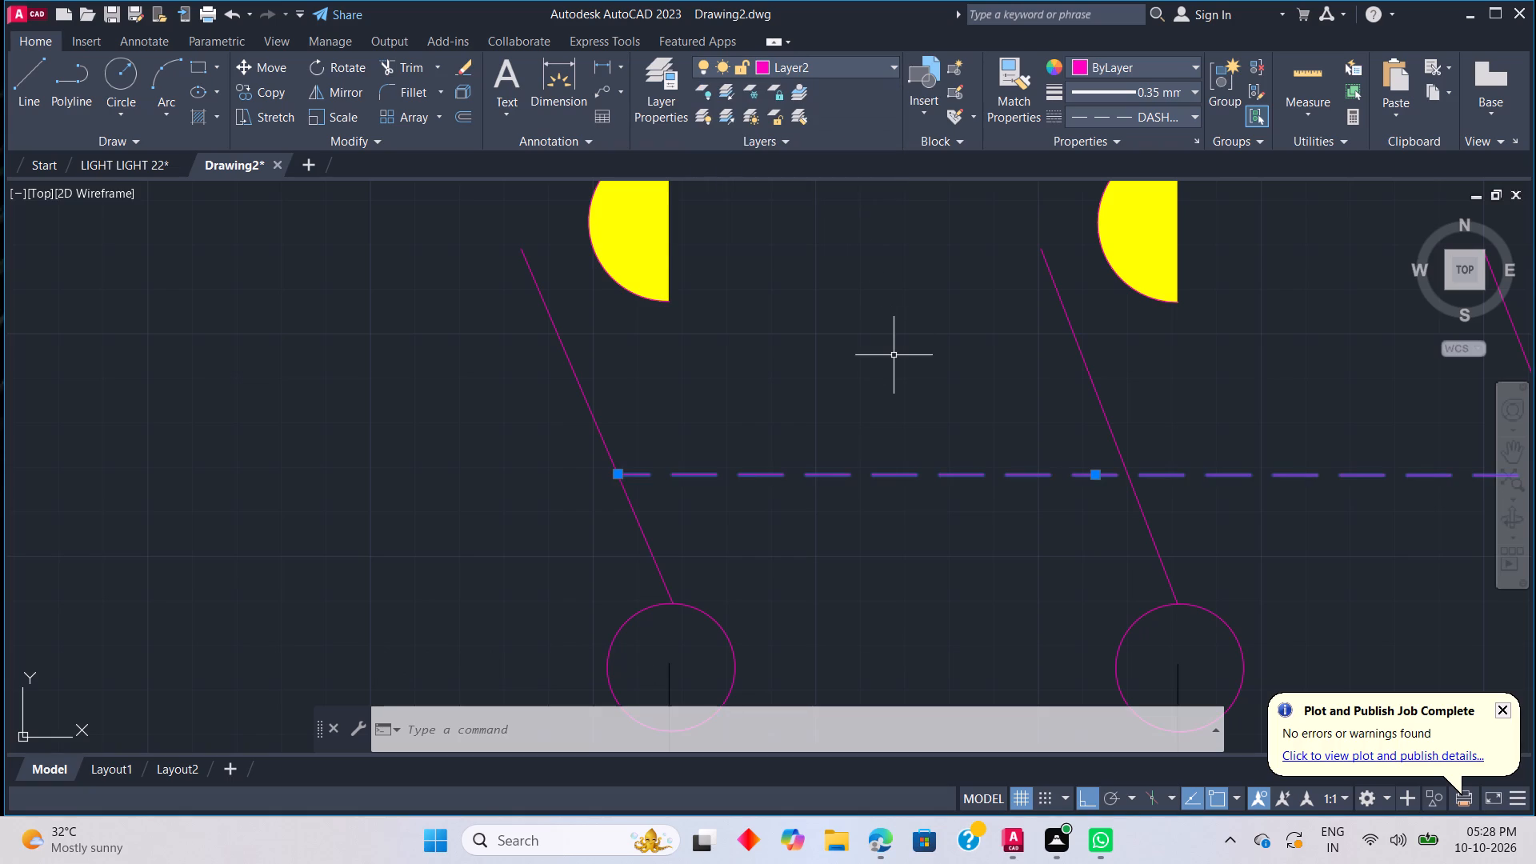
key("grave")
key("Escape")
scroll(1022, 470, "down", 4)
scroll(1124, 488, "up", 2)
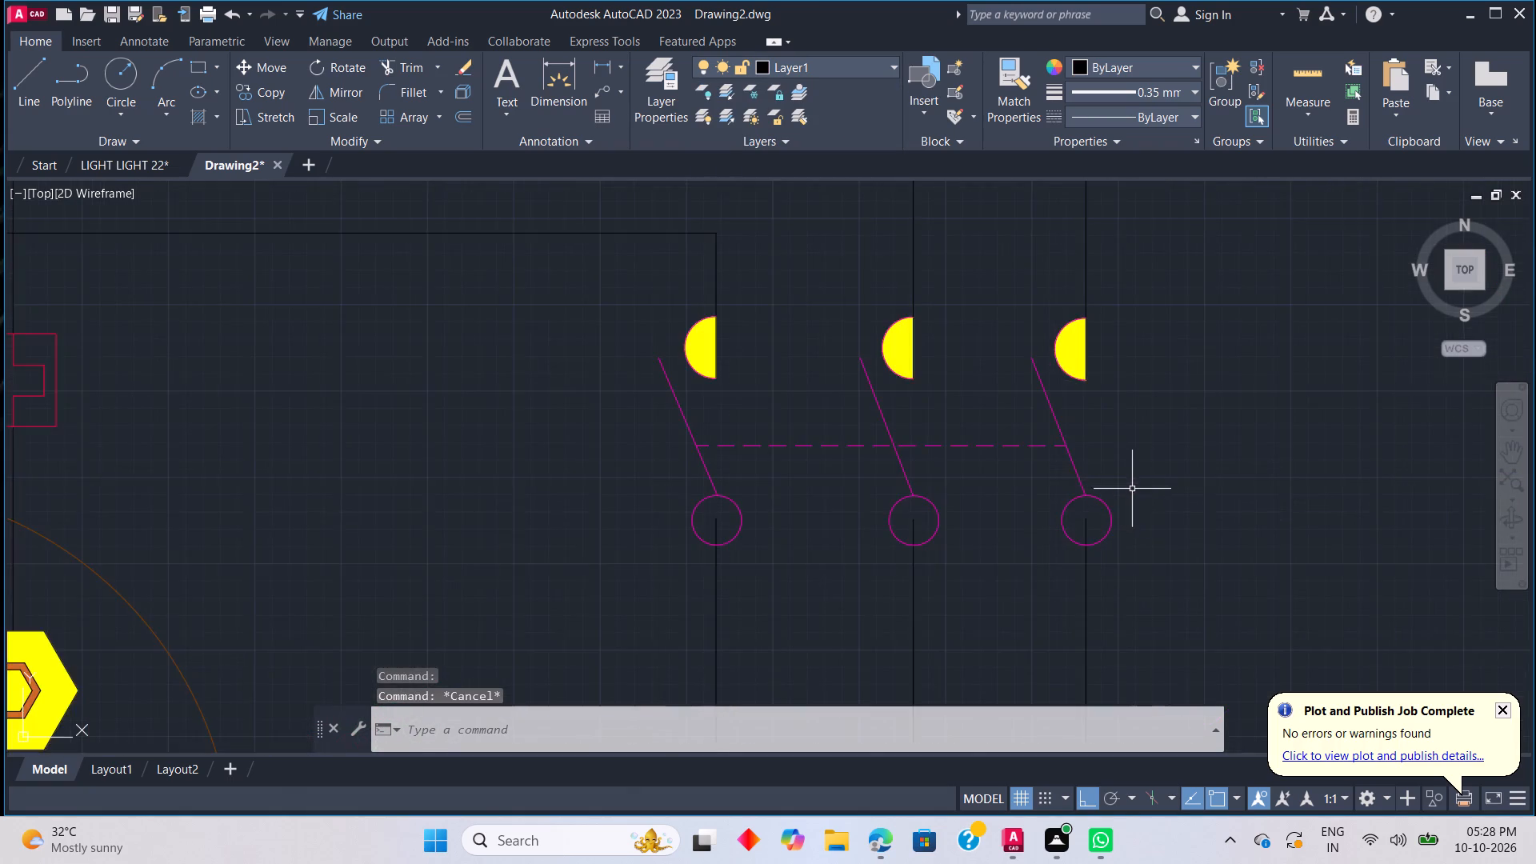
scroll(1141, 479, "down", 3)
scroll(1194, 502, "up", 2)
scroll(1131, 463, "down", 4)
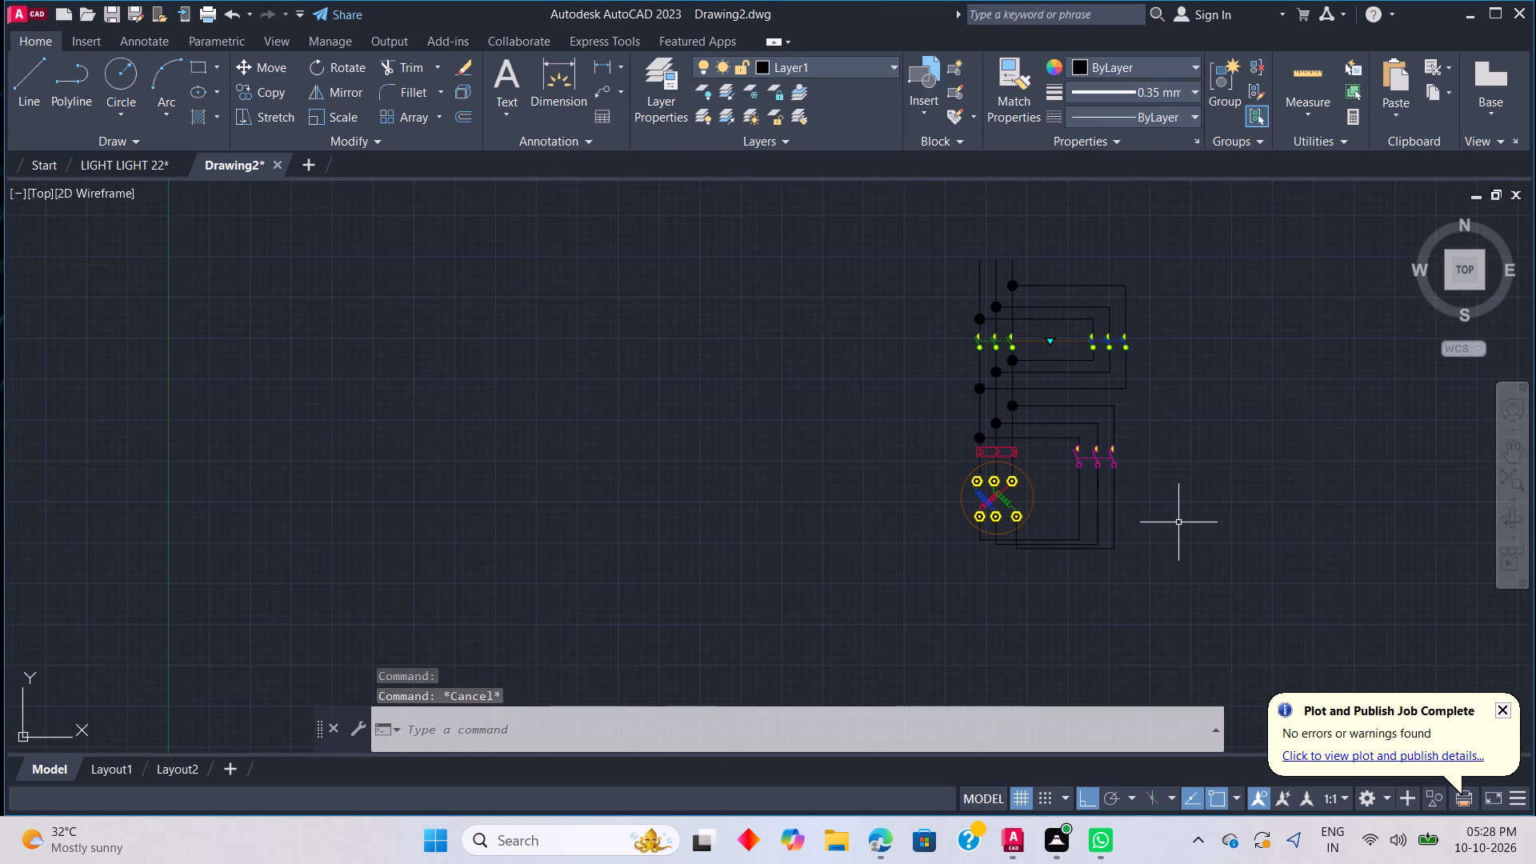
Trim away the vertical line ends inside the three circles of the lower branch's contacts.
middle_click_drag(1175, 522, 1167, 490)
middle_click(1136, 431)
scroll(1138, 440, "up", 2)
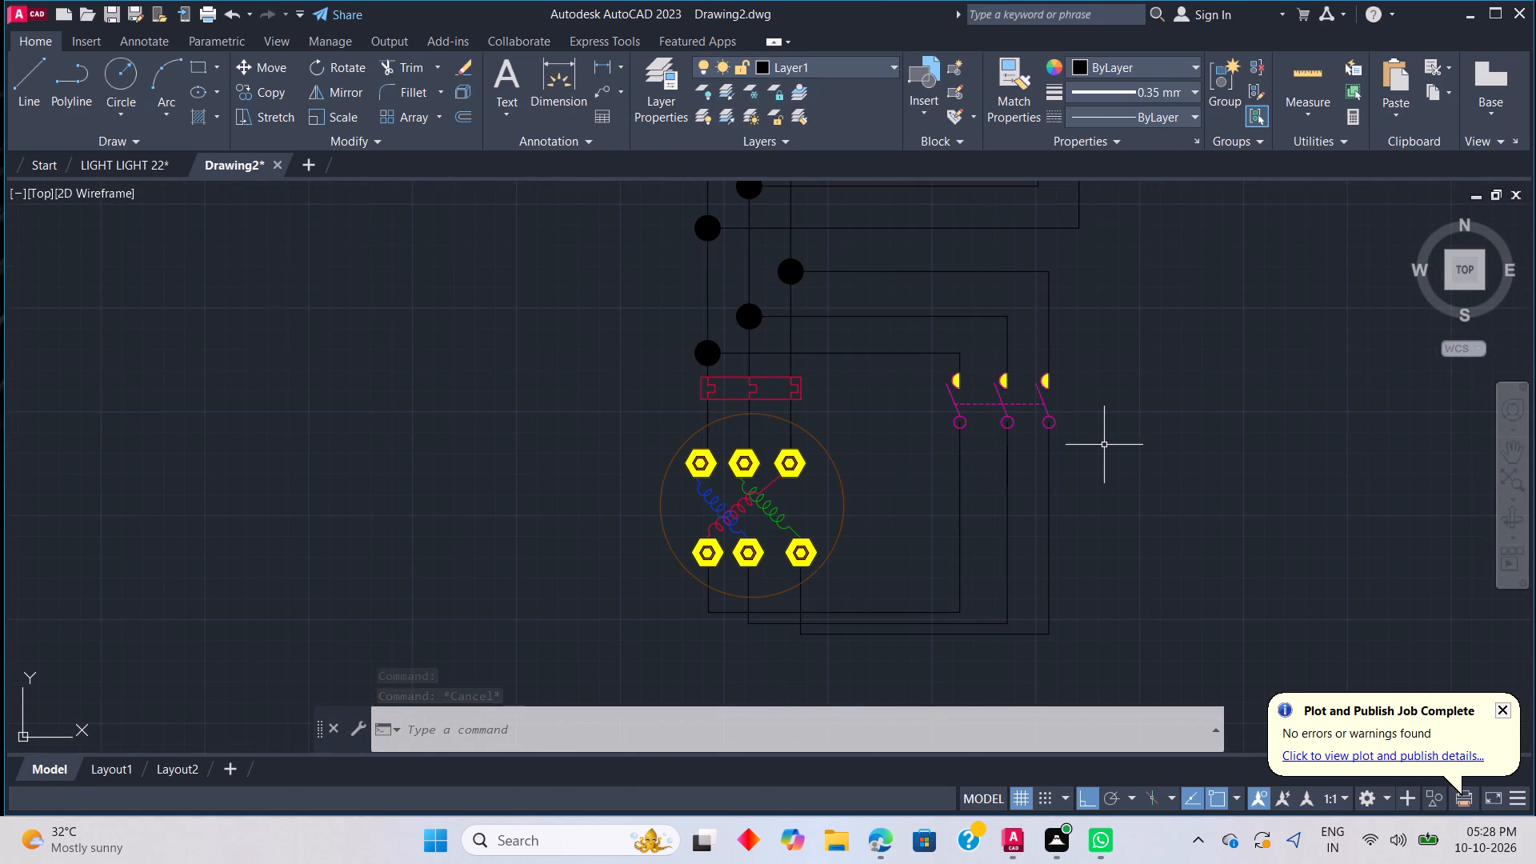
scroll(1027, 423, "up", 5)
type("TR")
key("space")
left_click(1174, 399)
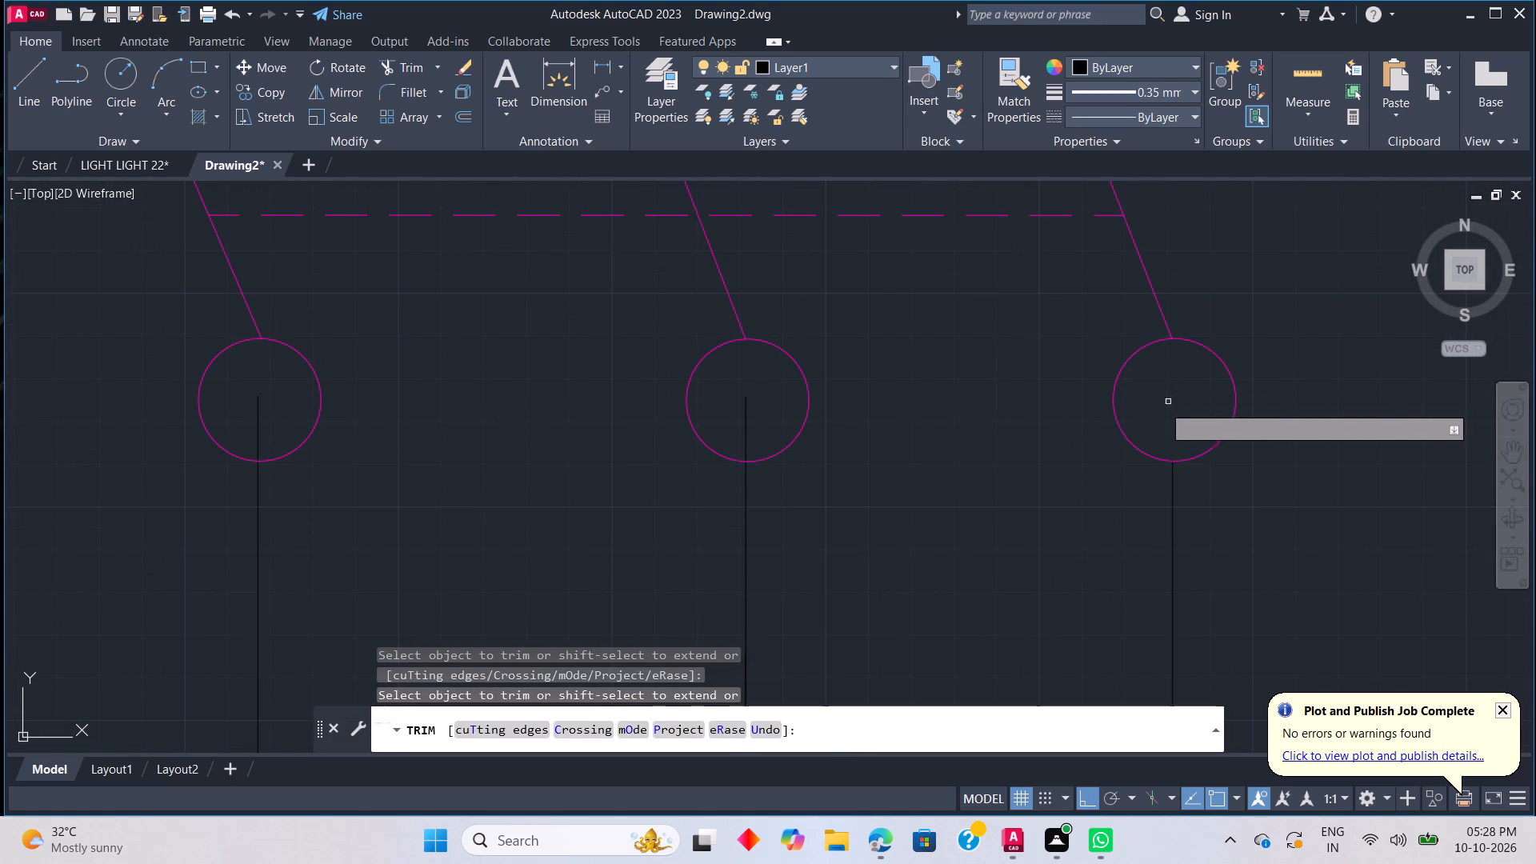
left_click(747, 403)
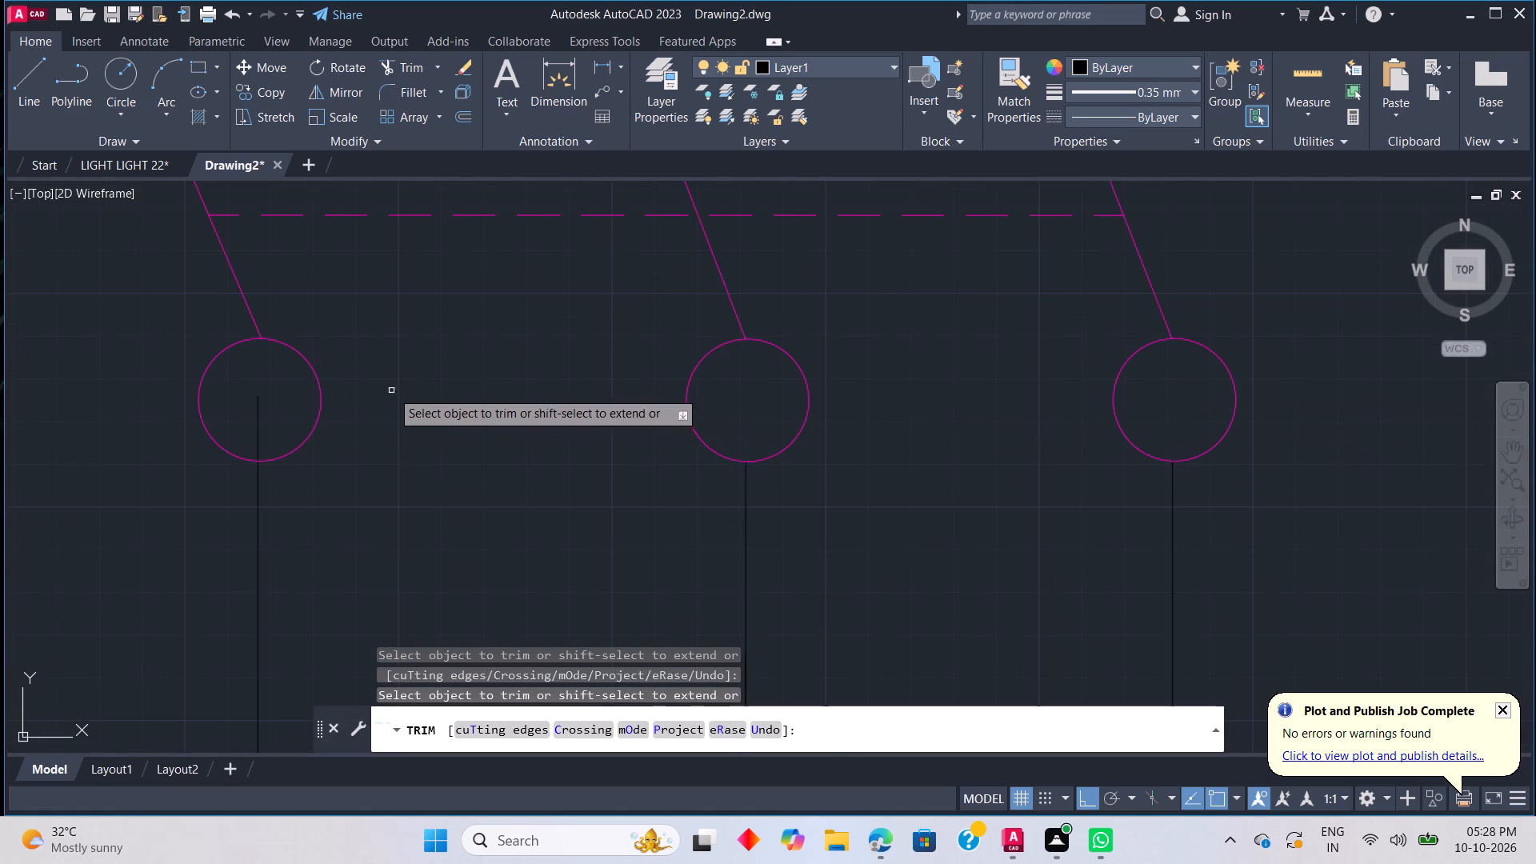
left_click(258, 402)
key("Escape")
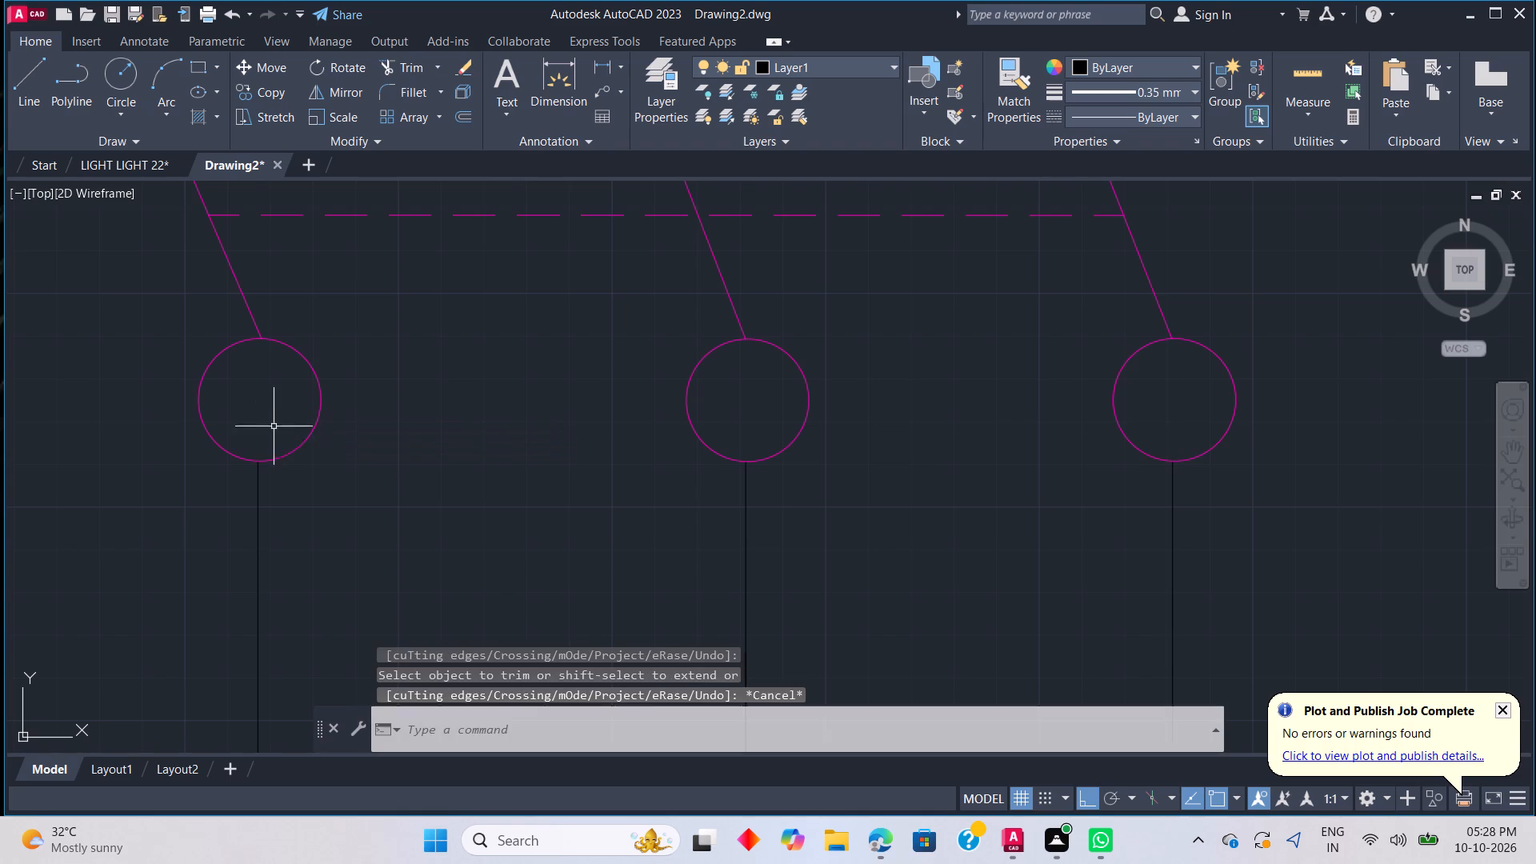
key("grave")
key("Escape")
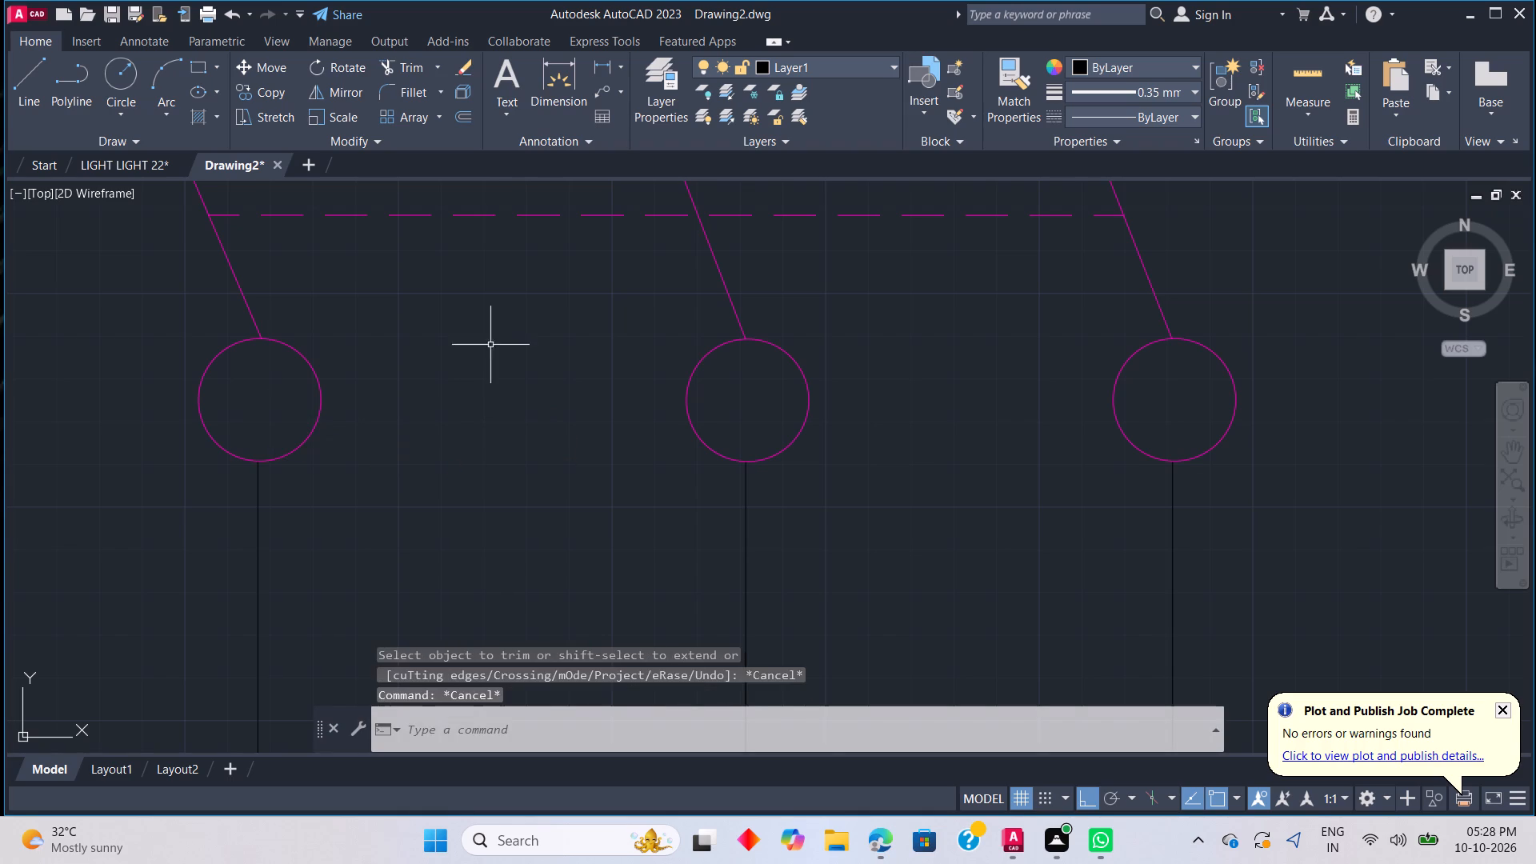
Fill the three circles of the lower branch's contacts with a solid yellow hatch.
key("h")
key("space")
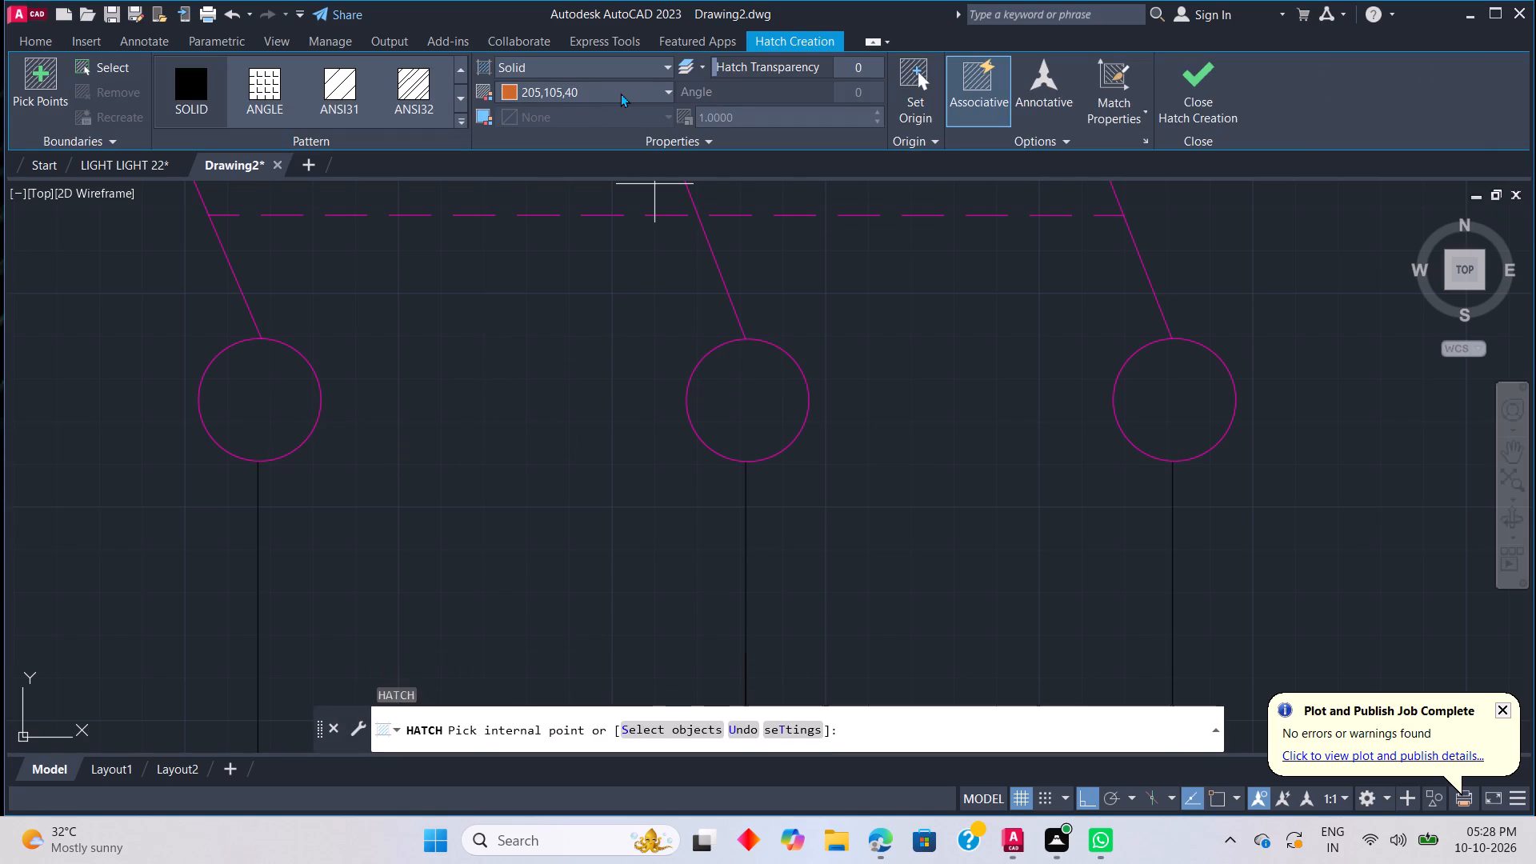
left_click(620, 93)
left_click(524, 300)
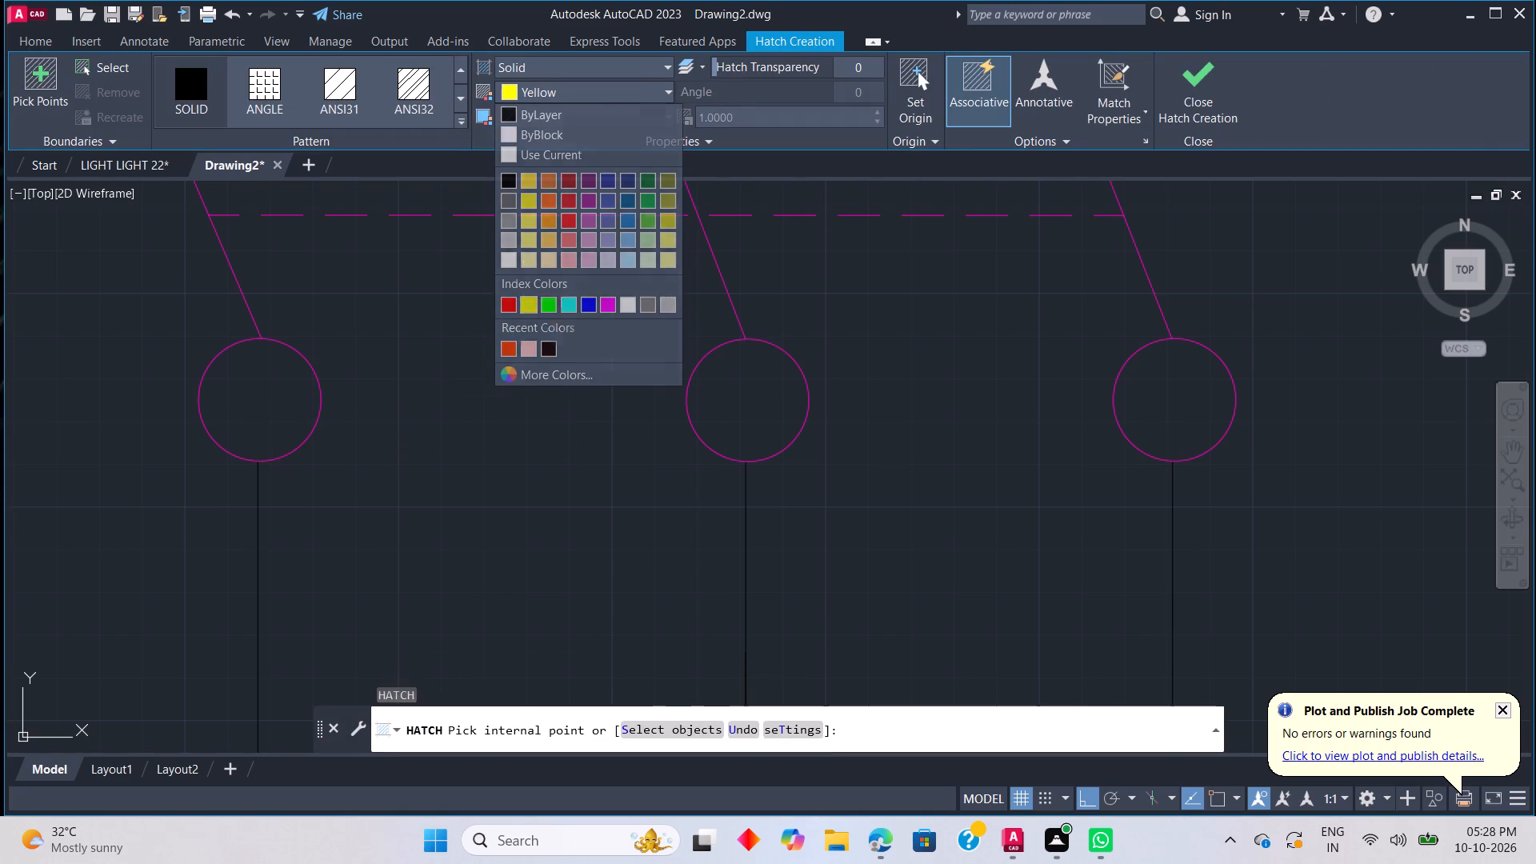
left_click(238, 387)
left_click(725, 391)
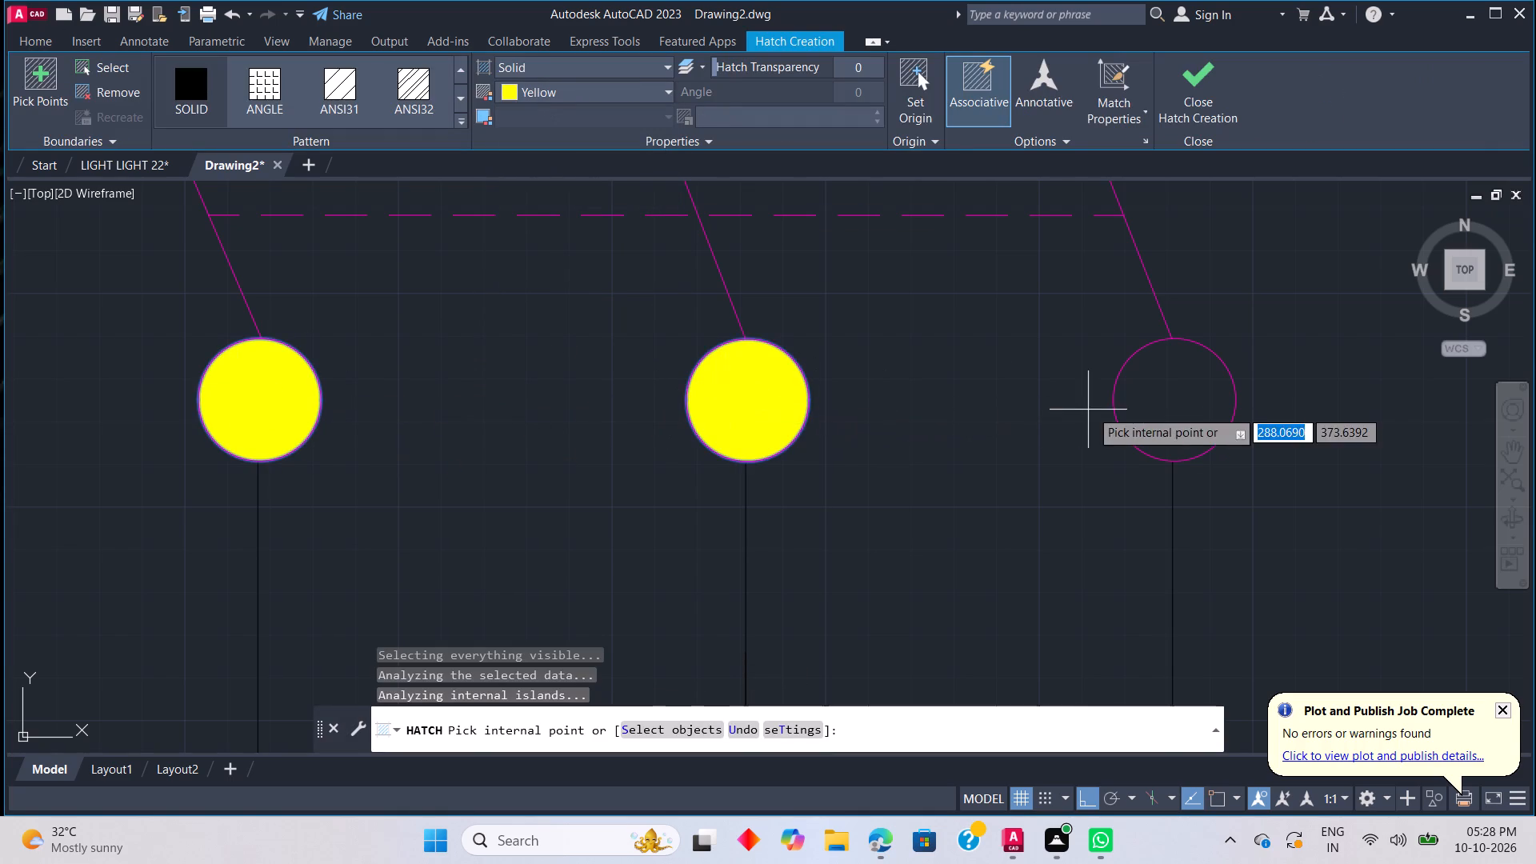
left_click(1146, 401)
left_click(1215, 84)
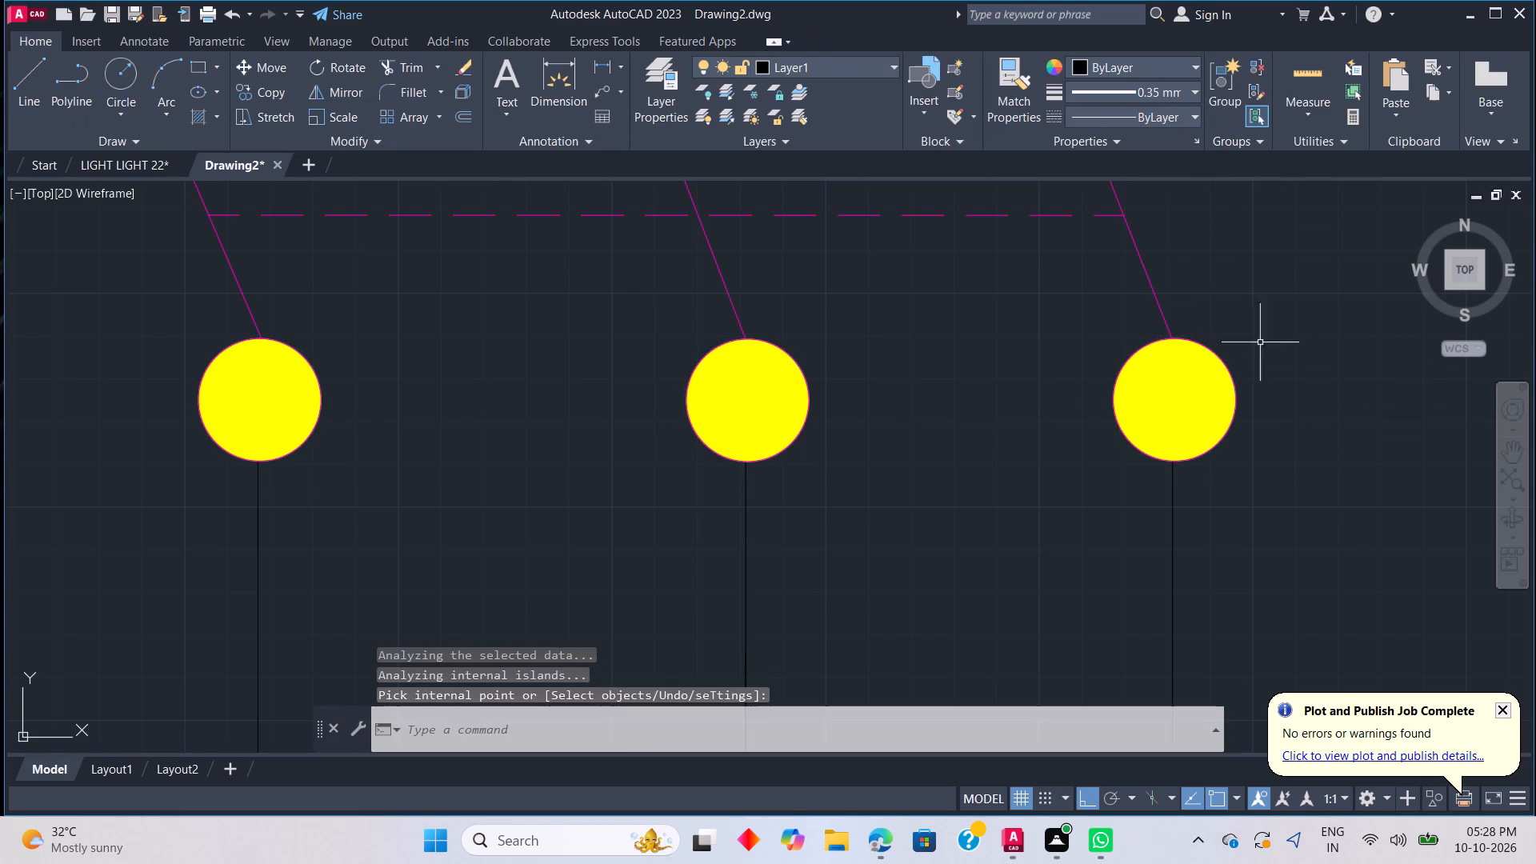
key("Escape")
Review the whole wiring diagram, checking both contact groups, the junction dots and the motor connections.
scroll(1318, 417, "down", 5)
scroll(1337, 466, "up", 1)
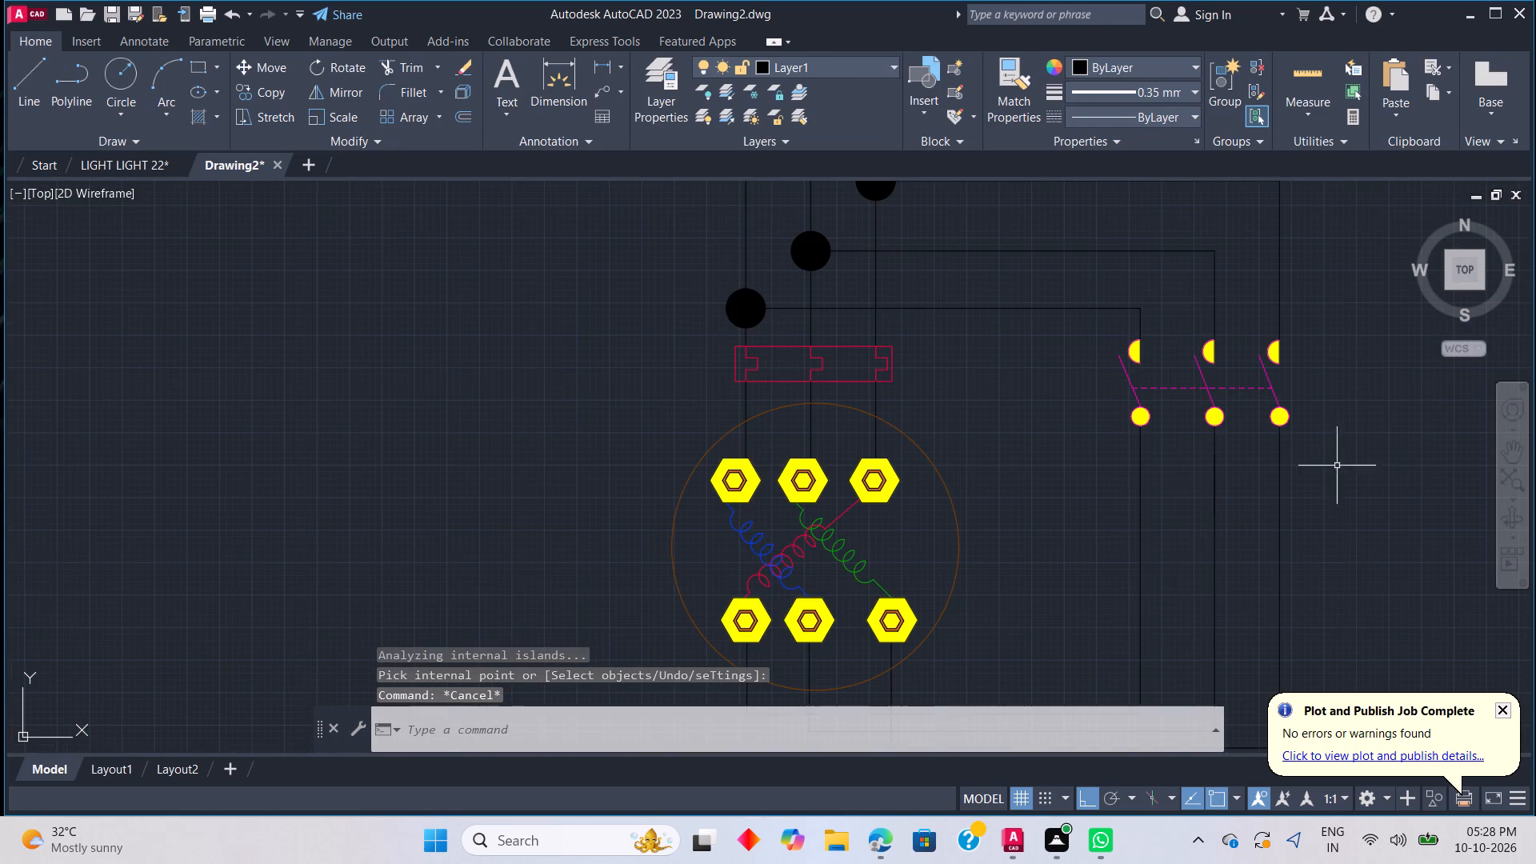
middle_click(1347, 497)
scroll(1347, 497, "down", 1)
middle_click_drag(1339, 538, 1031, 454)
scroll(1024, 450, "down", 1)
scroll(1098, 334, "down", 2)
middle_click(1100, 315)
middle_click_drag(1100, 315, 1100, 442)
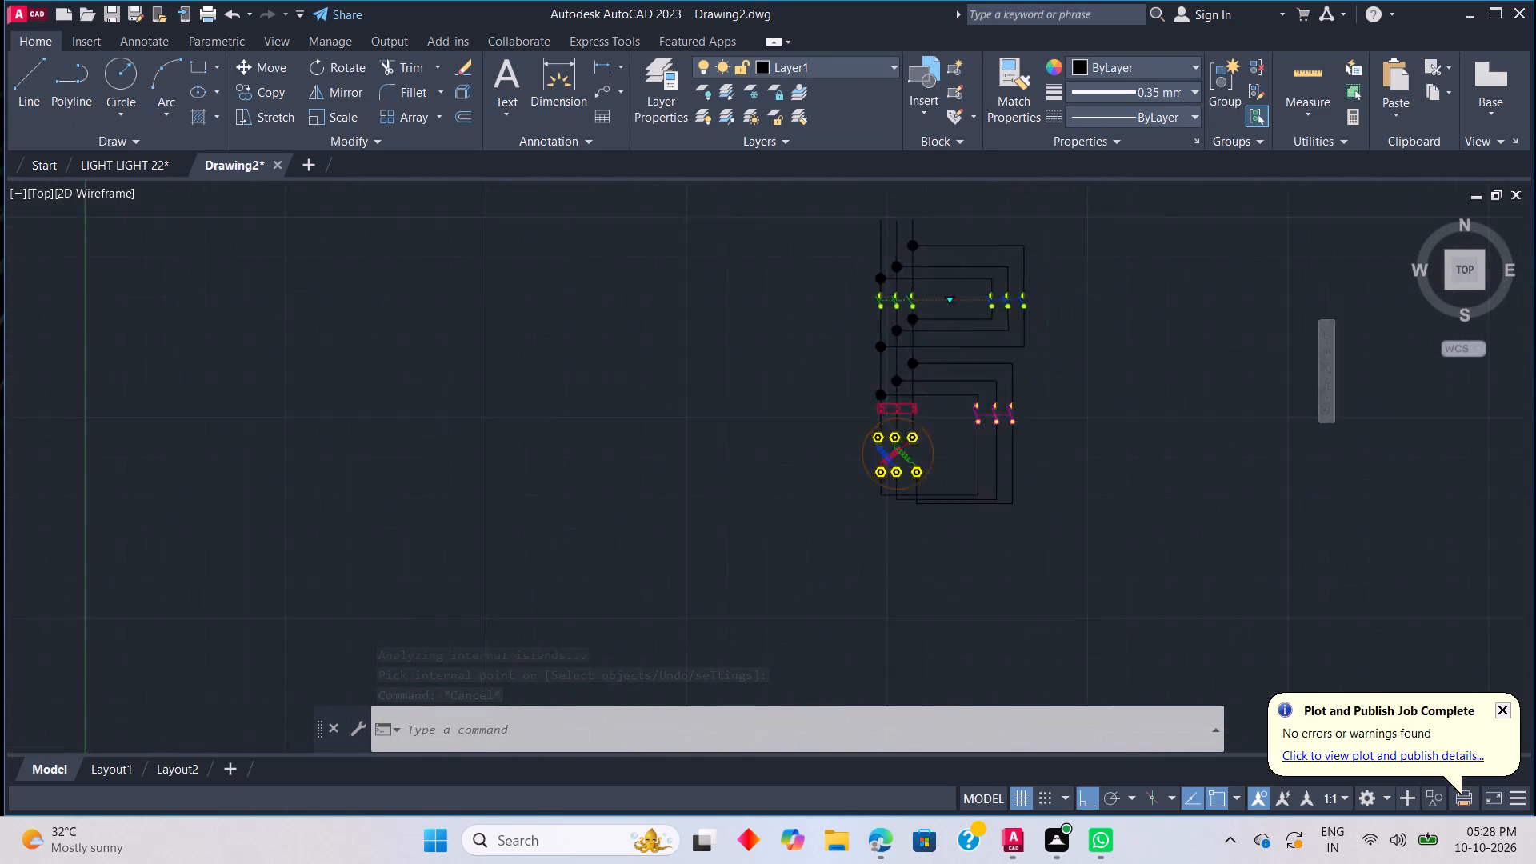
scroll(1006, 393, "down", 1)
middle_click_drag(989, 474, 1054, 455)
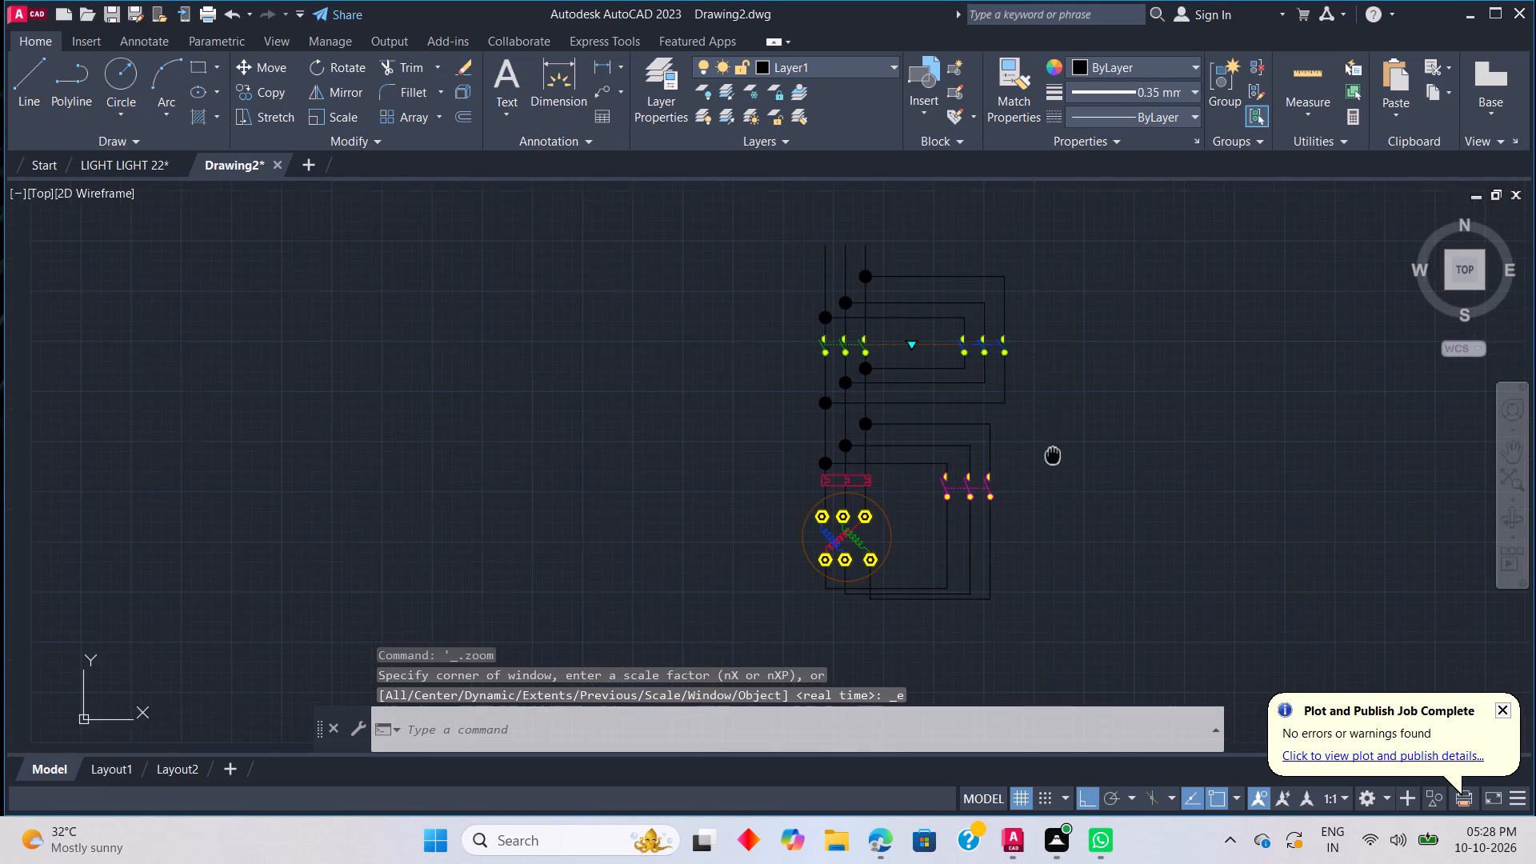
middle_click_drag(1054, 455, 1057, 454)
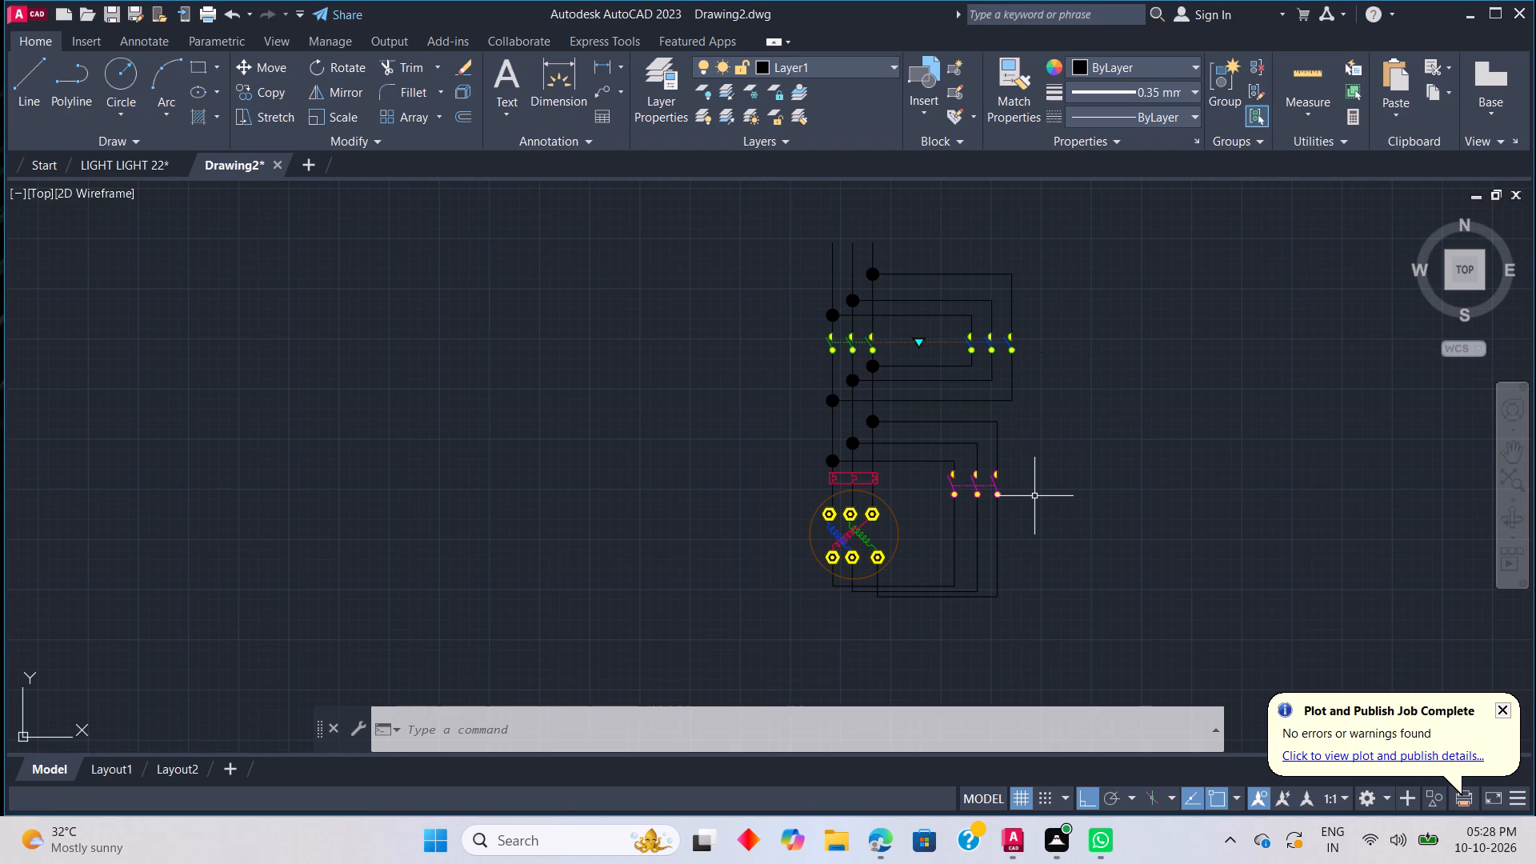
scroll(1011, 406, "up", 2)
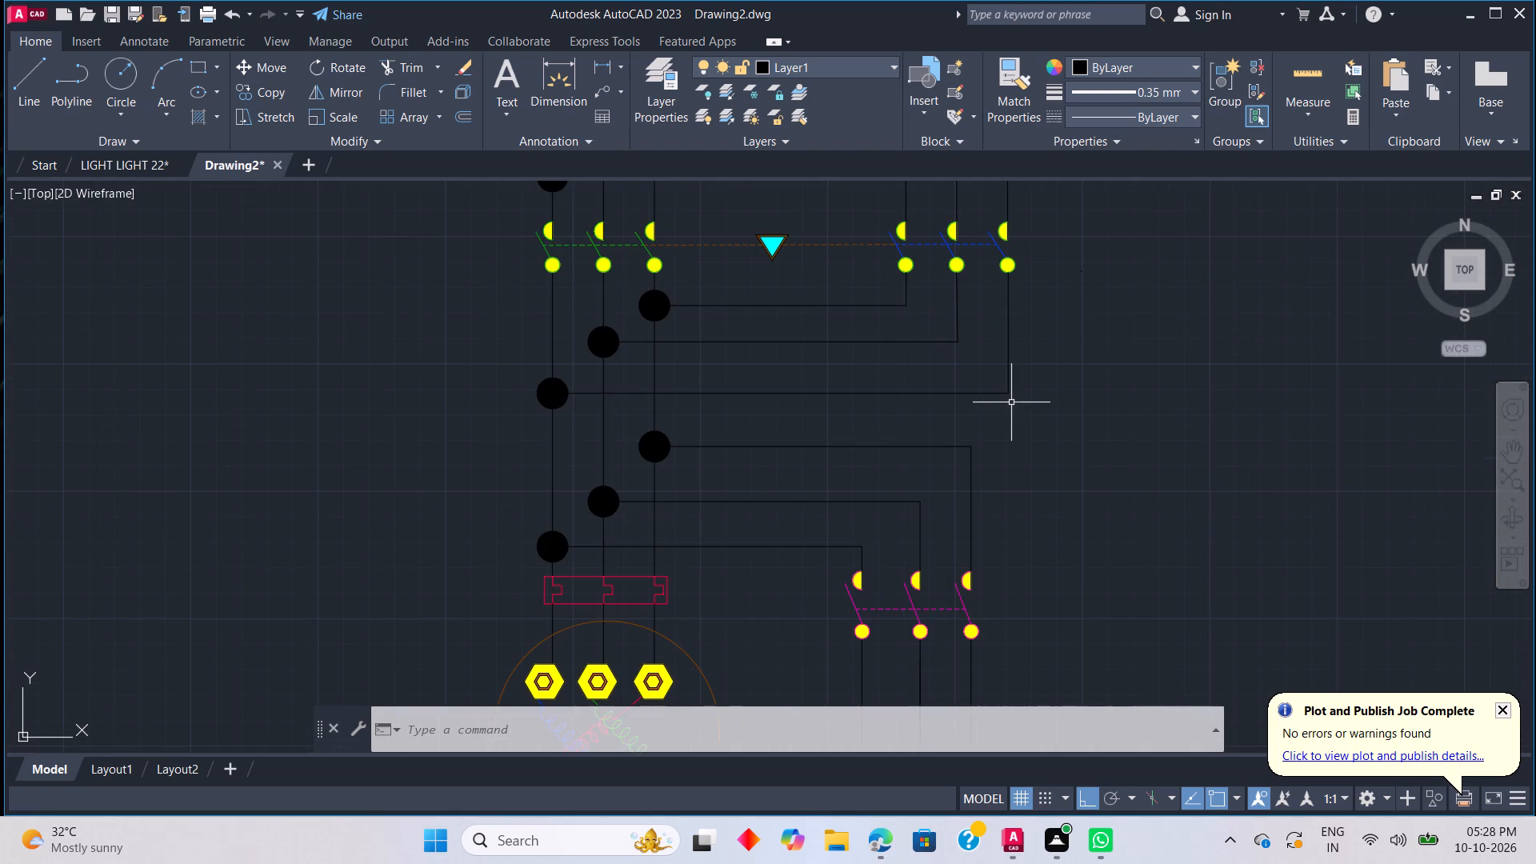
scroll(1007, 402, "down", 2)
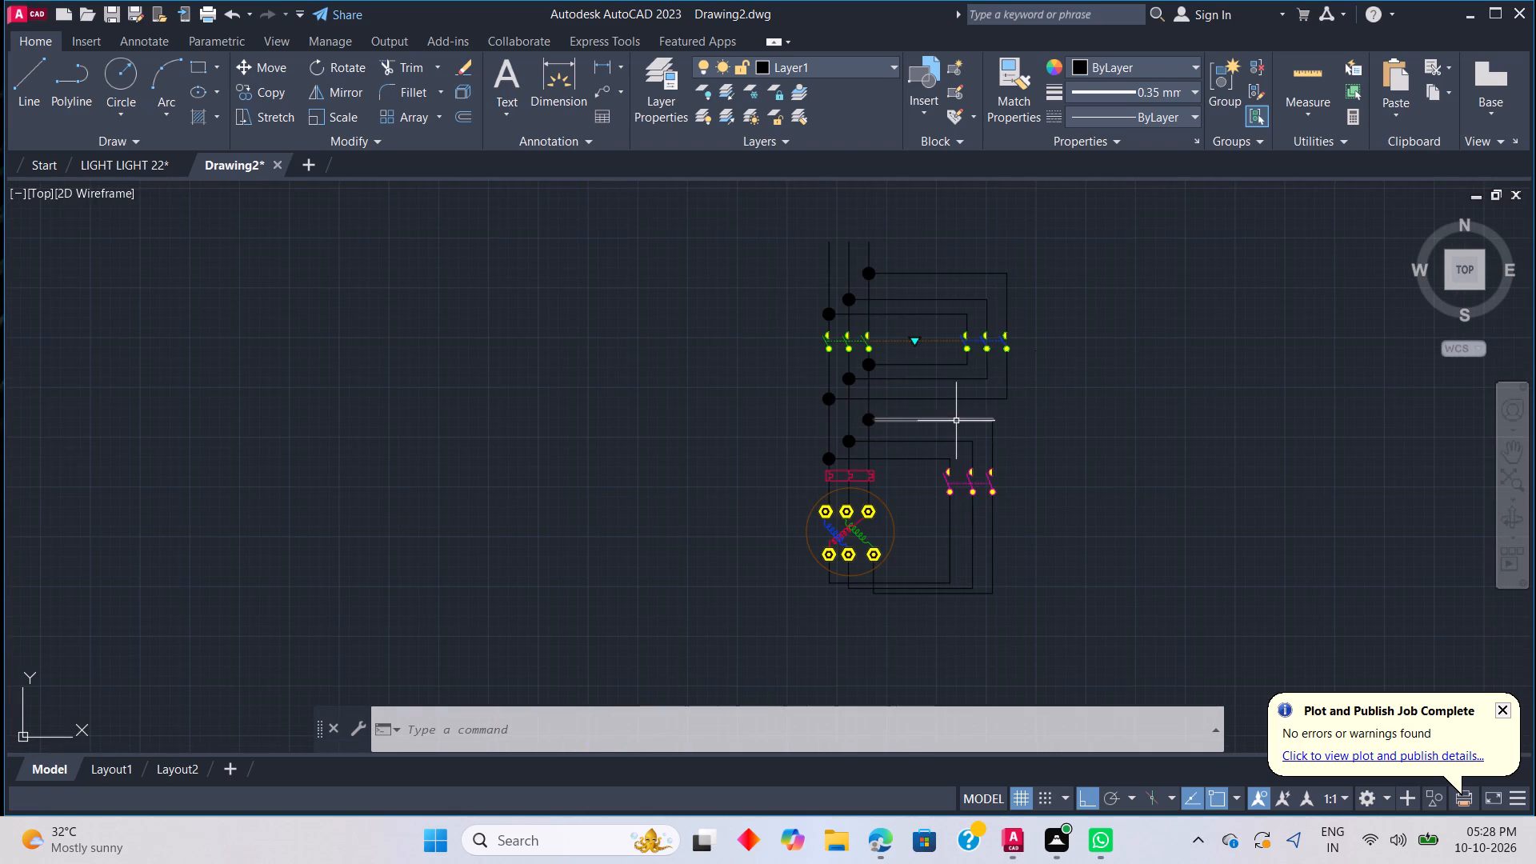
Copy the three junction dots and horizontal lines below the upper contacts into the free space beside the lower branch, with Ortho off.
scroll(905, 393, "up", 2)
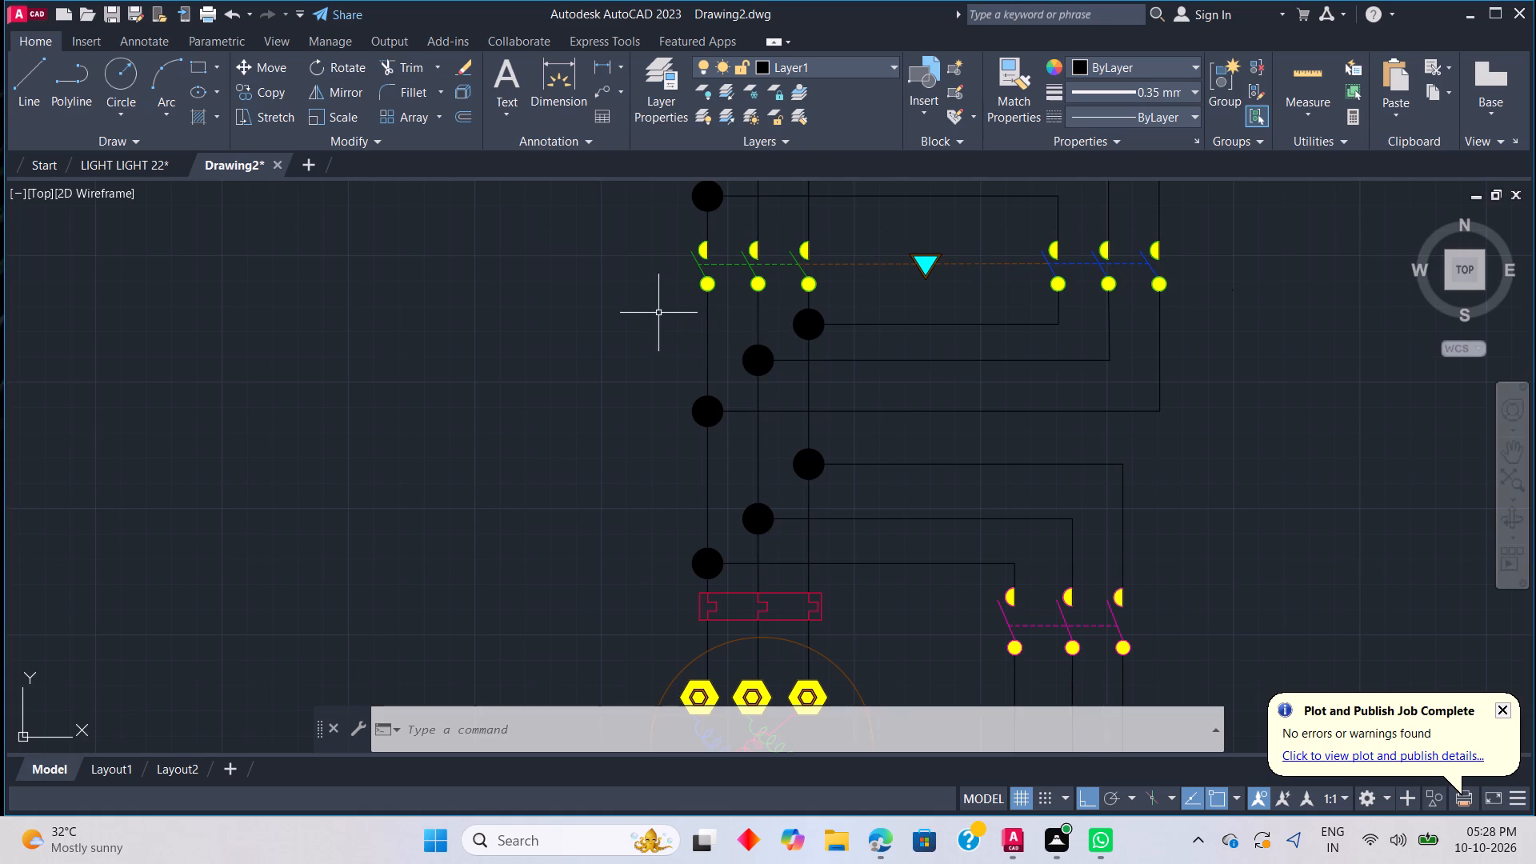
left_click(610, 300)
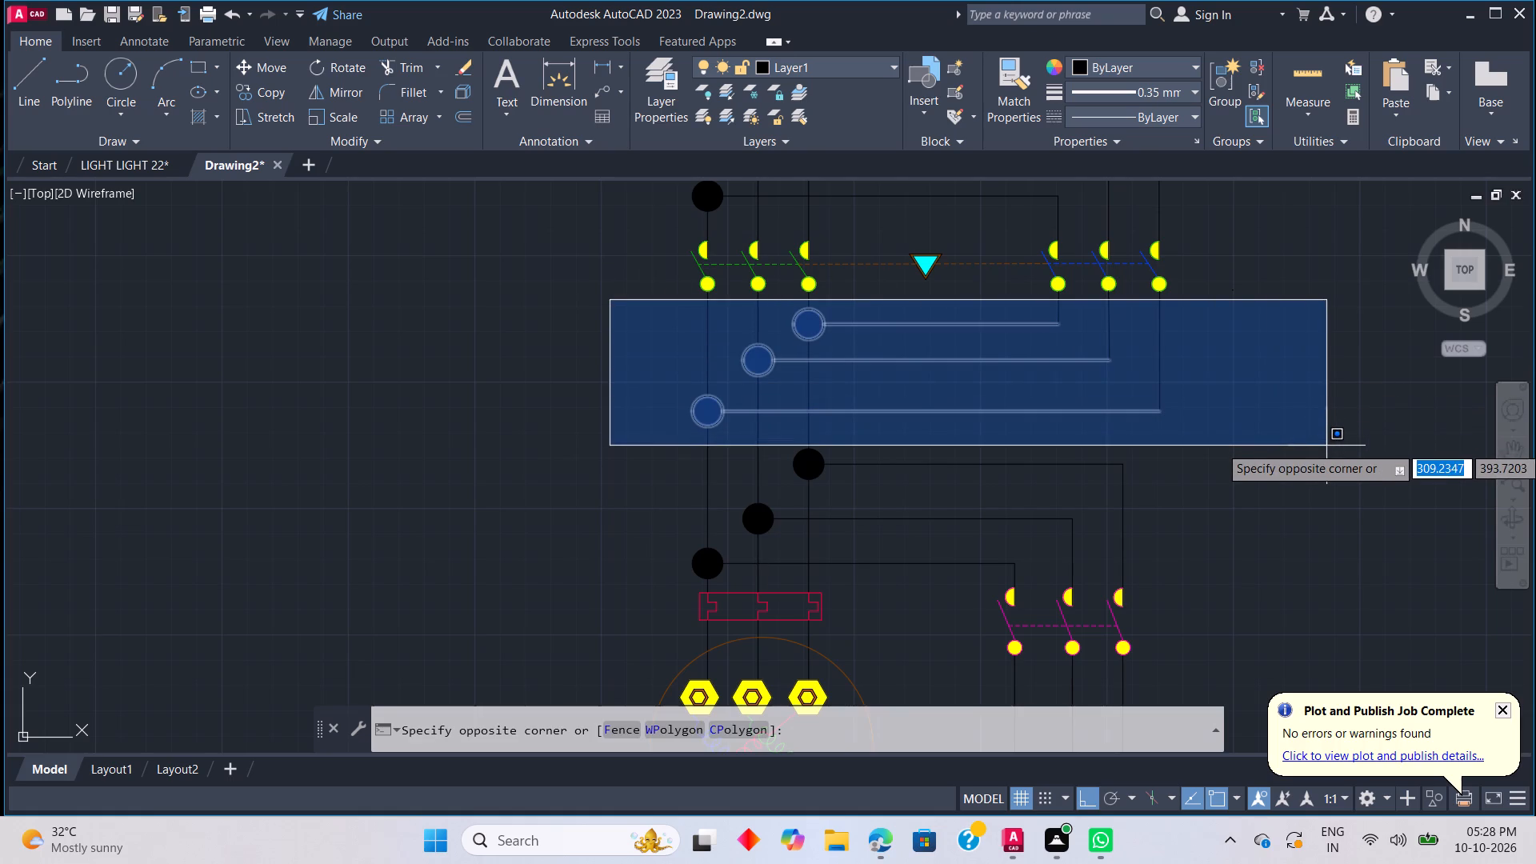
left_click(1325, 442)
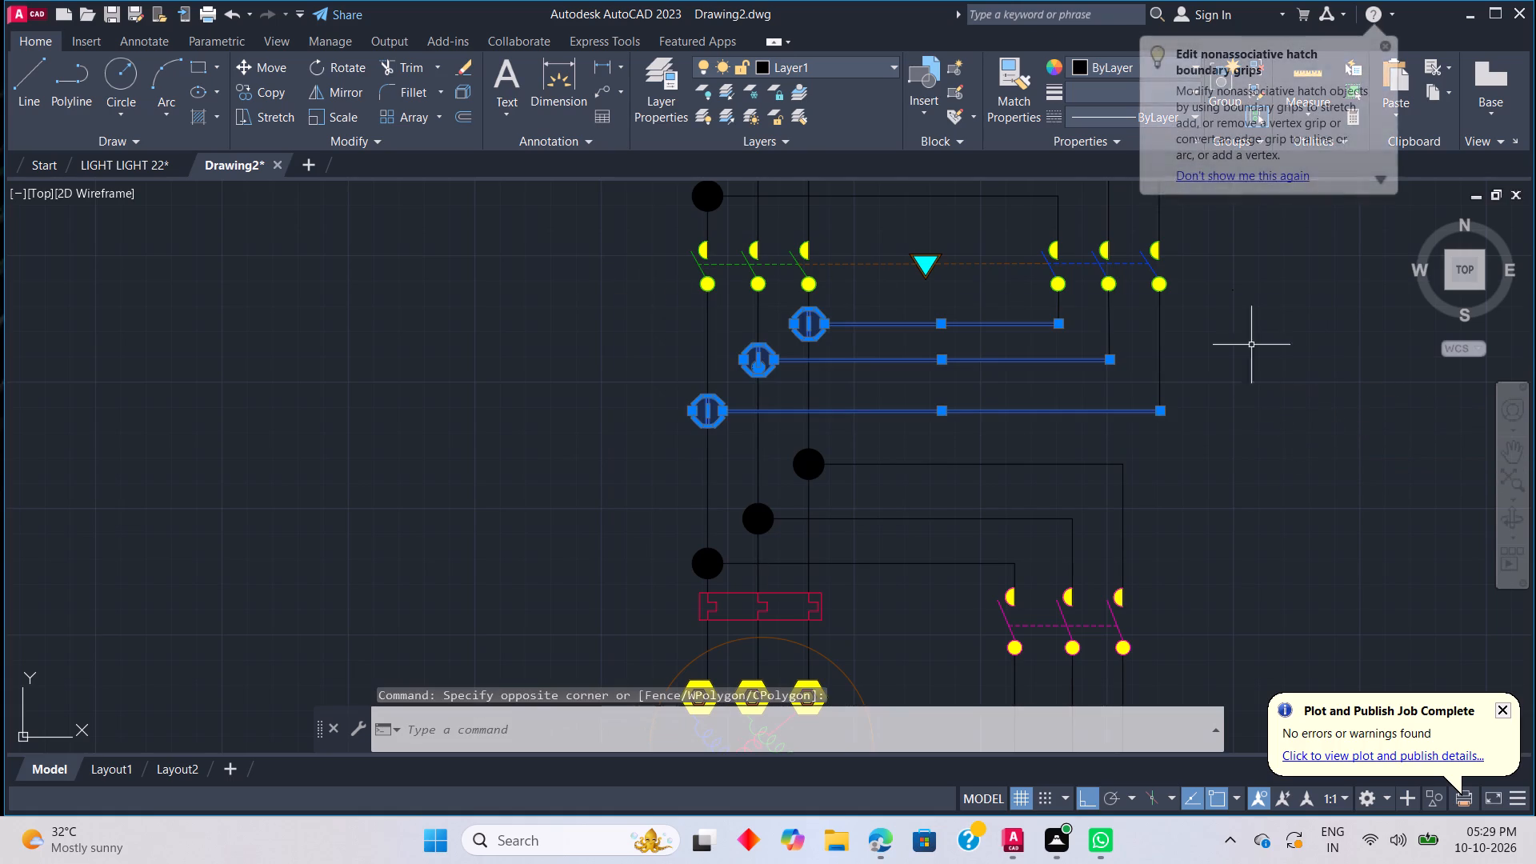
right_click(1362, 410)
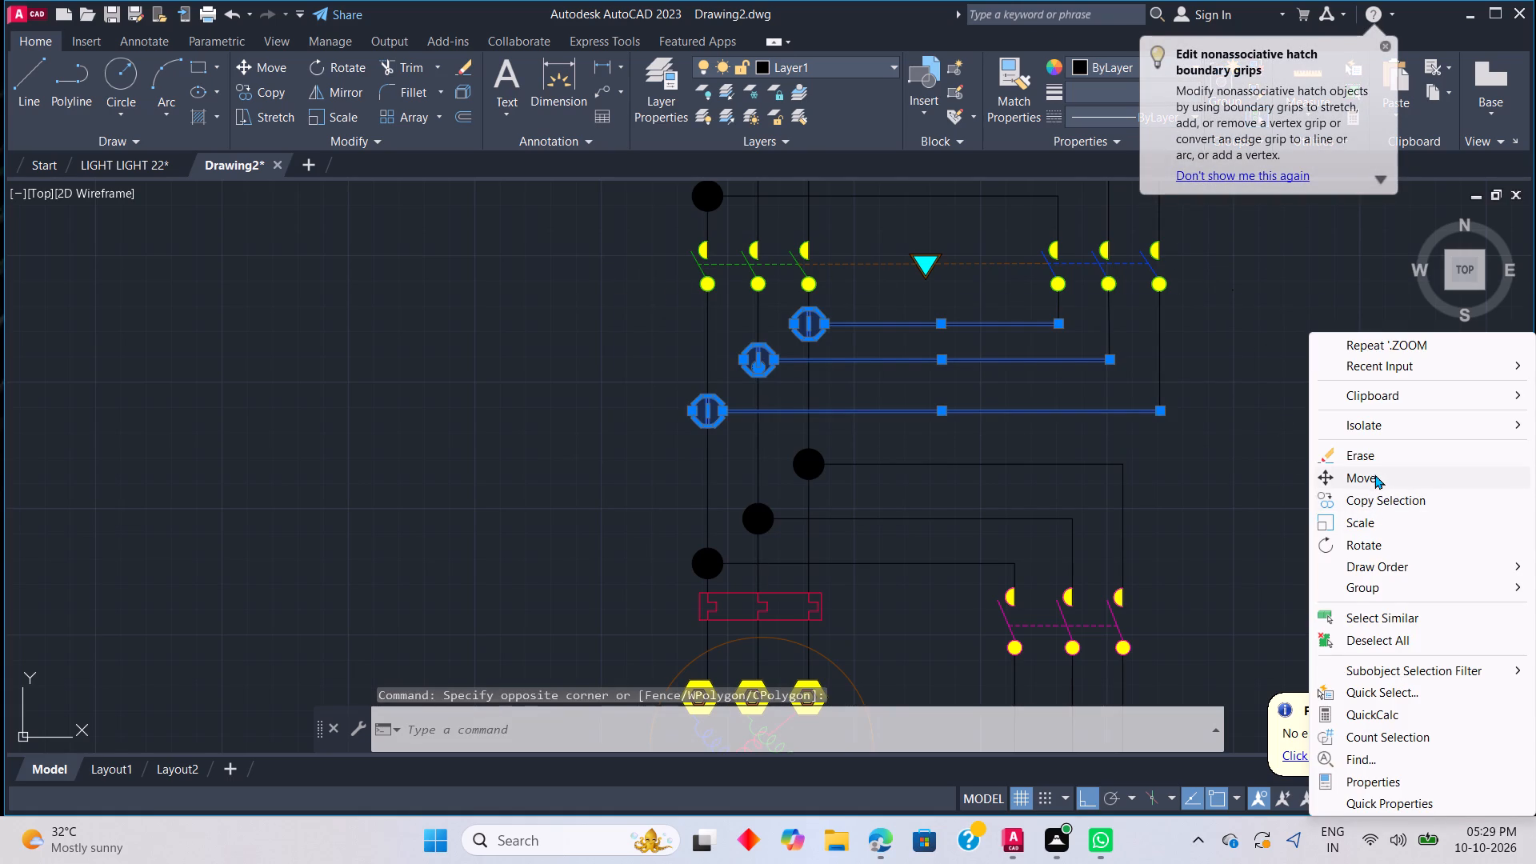
left_click(1373, 498)
scroll(958, 374, "down", 2)
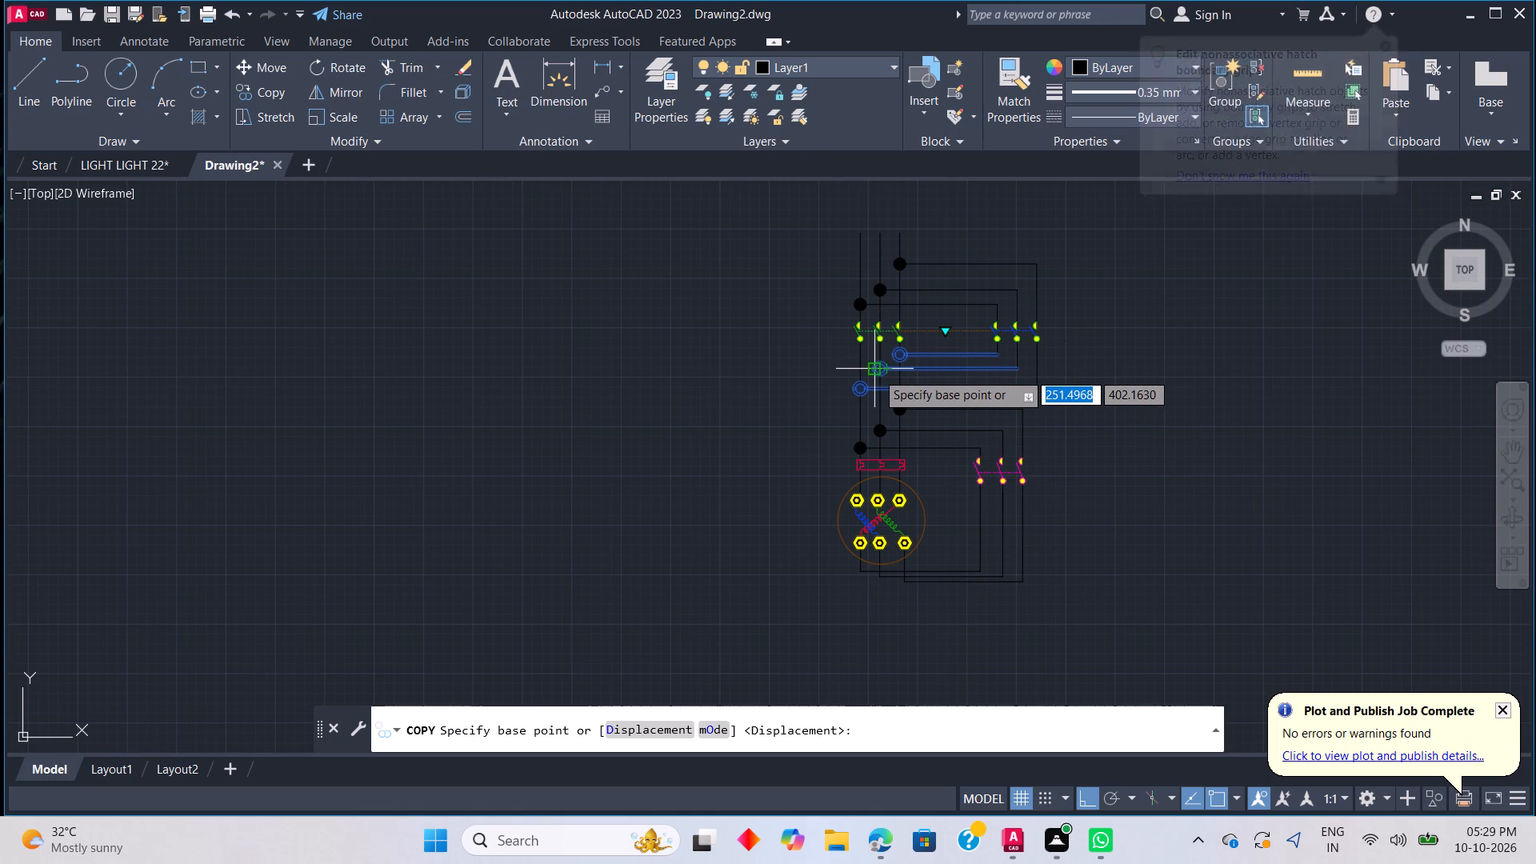
scroll(875, 377, "up", 2)
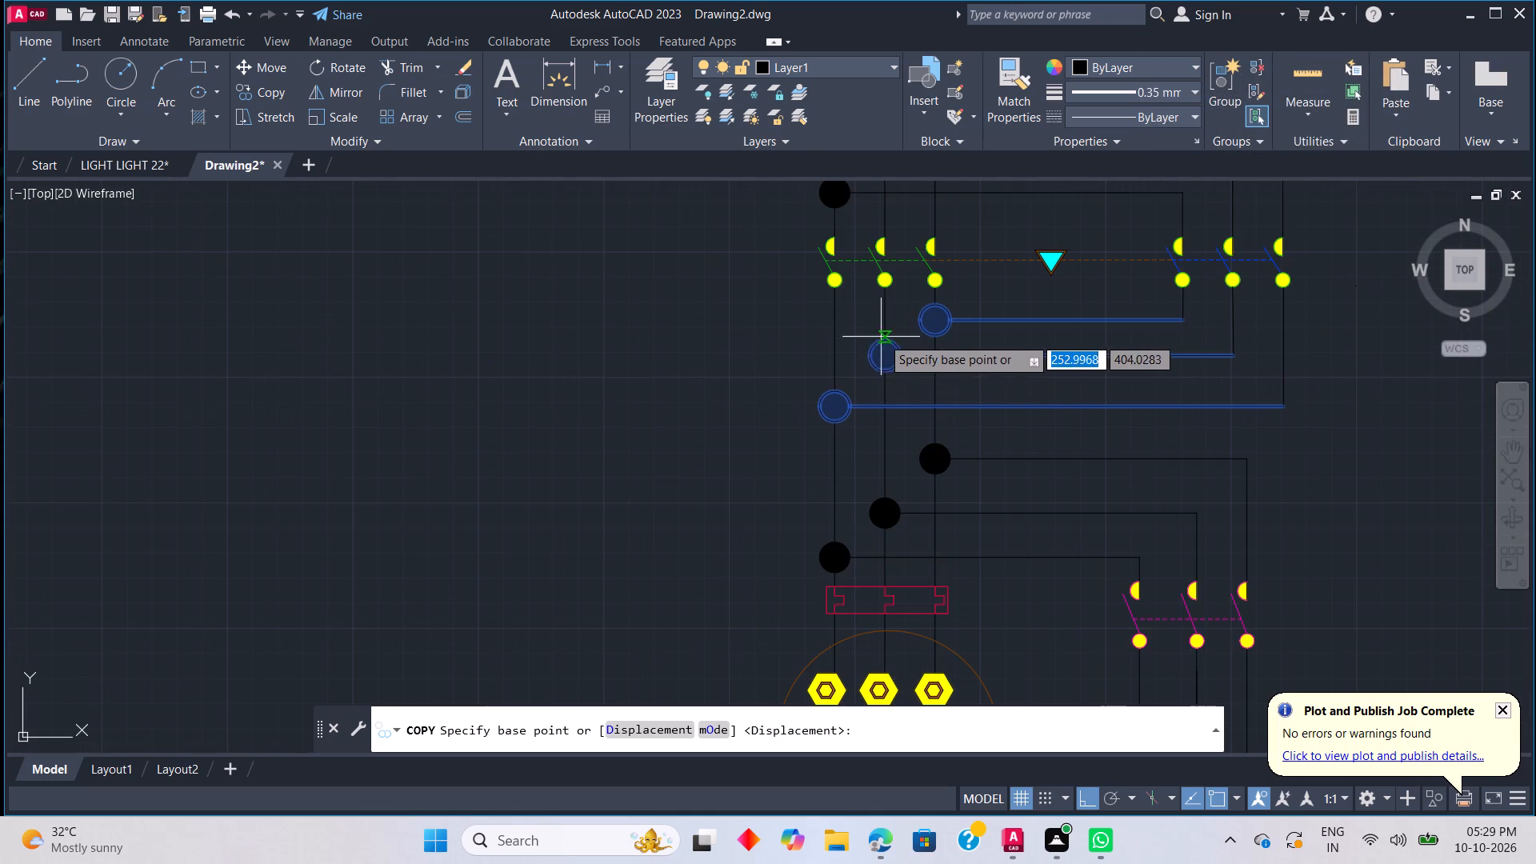
left_click(884, 357)
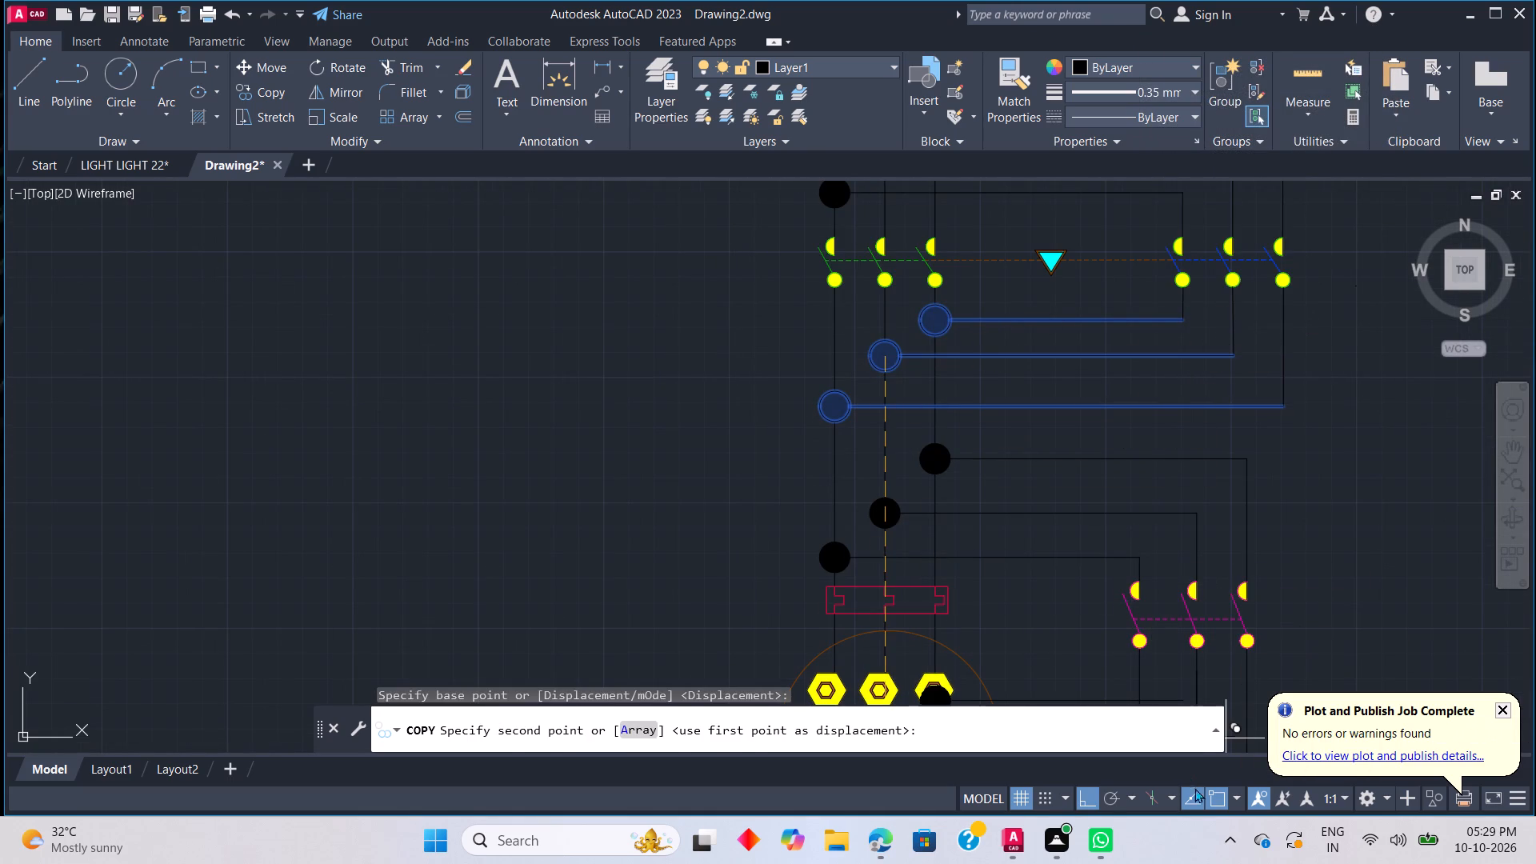
left_click(1086, 786)
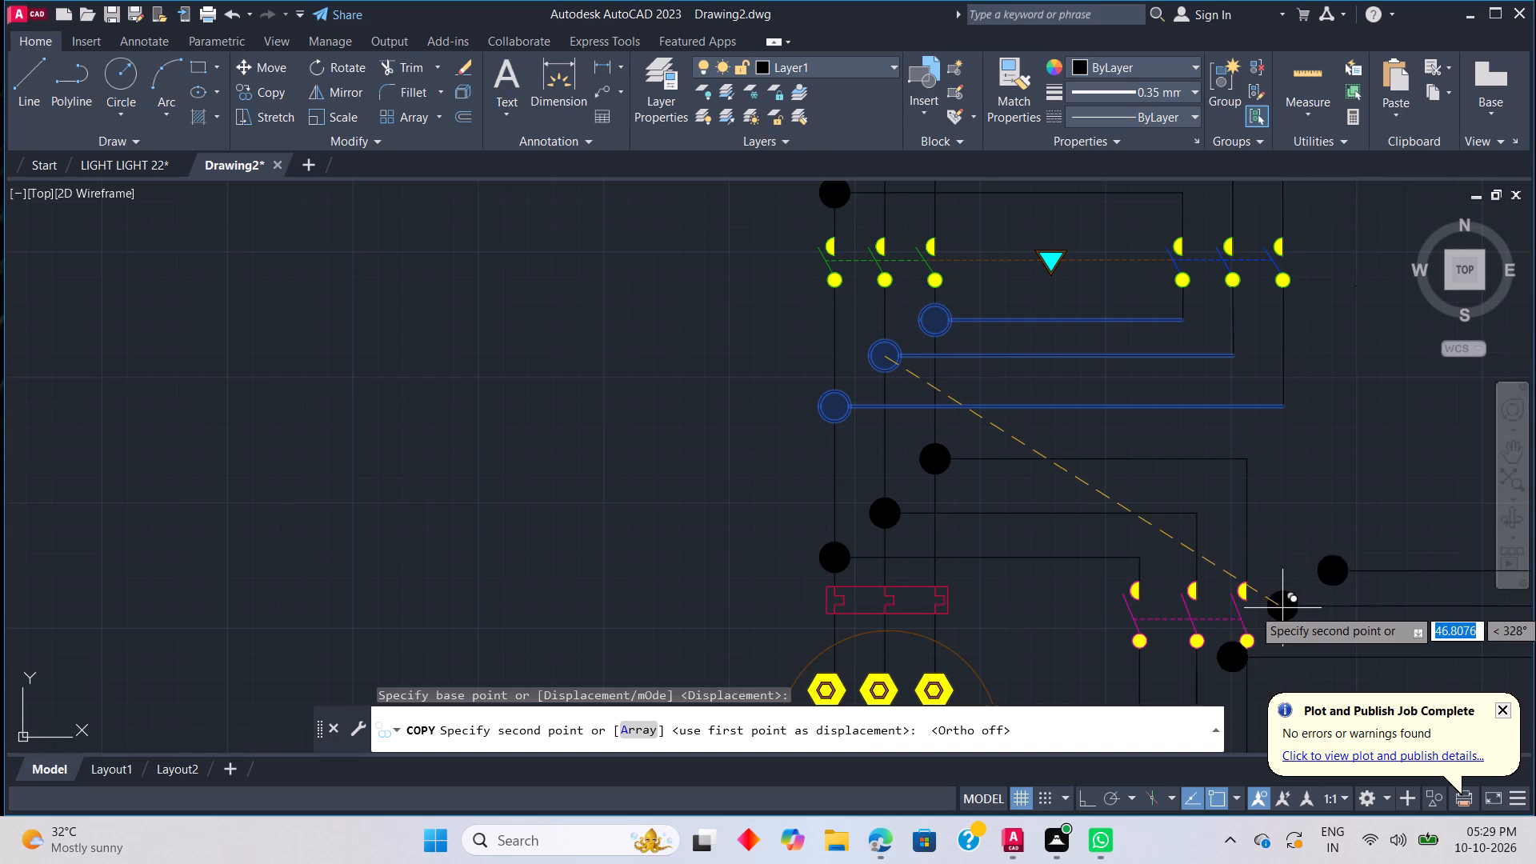
middle_click_drag(1294, 586, 1270, 427)
middle_click_drag(1178, 617, 1177, 513)
scroll(1178, 610, "down", 1)
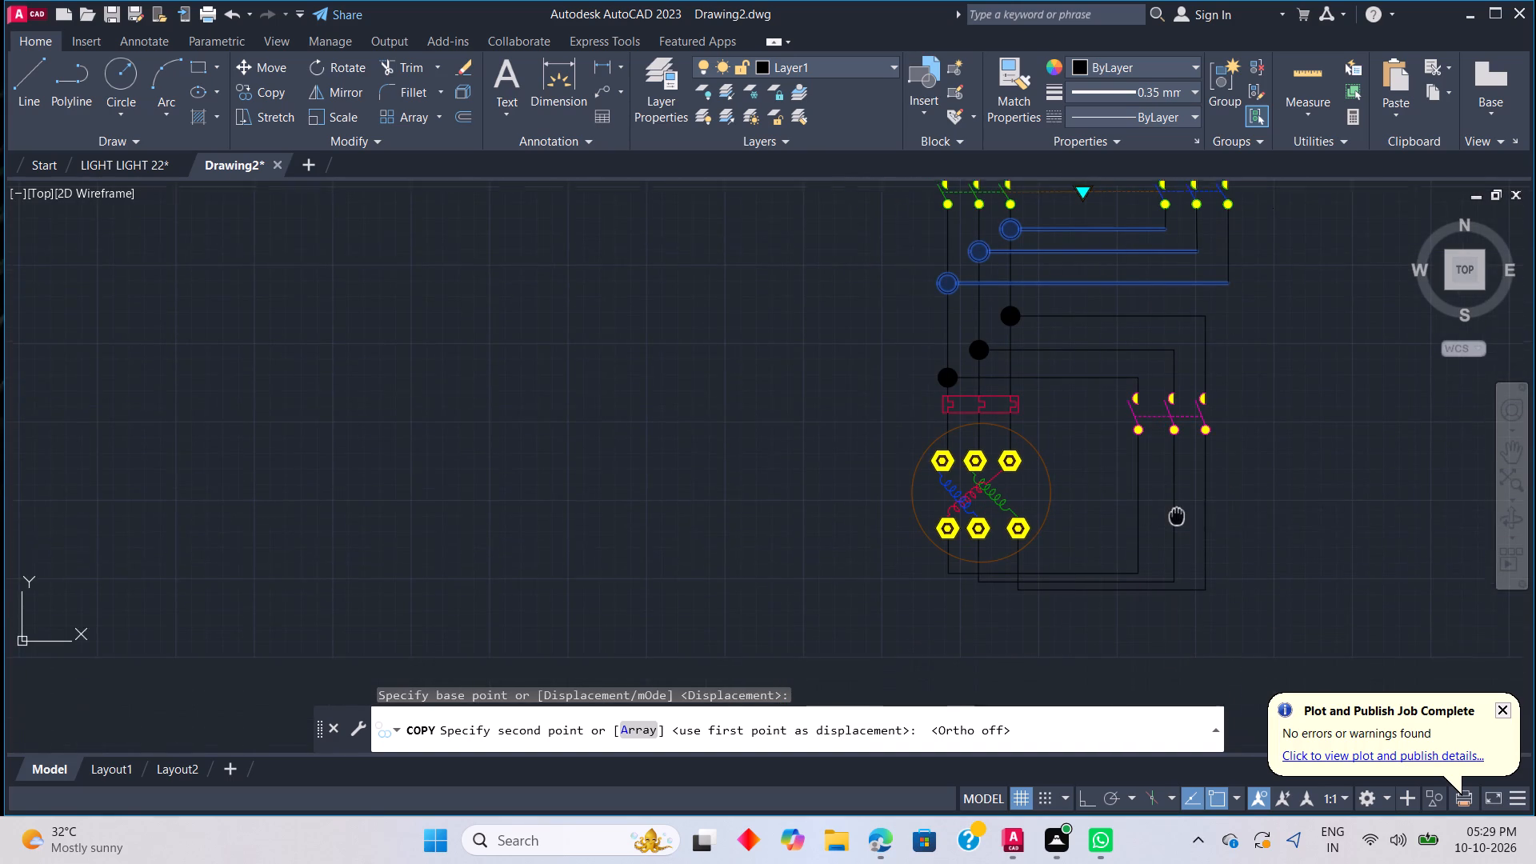
middle_click_drag(1177, 513, 1177, 508)
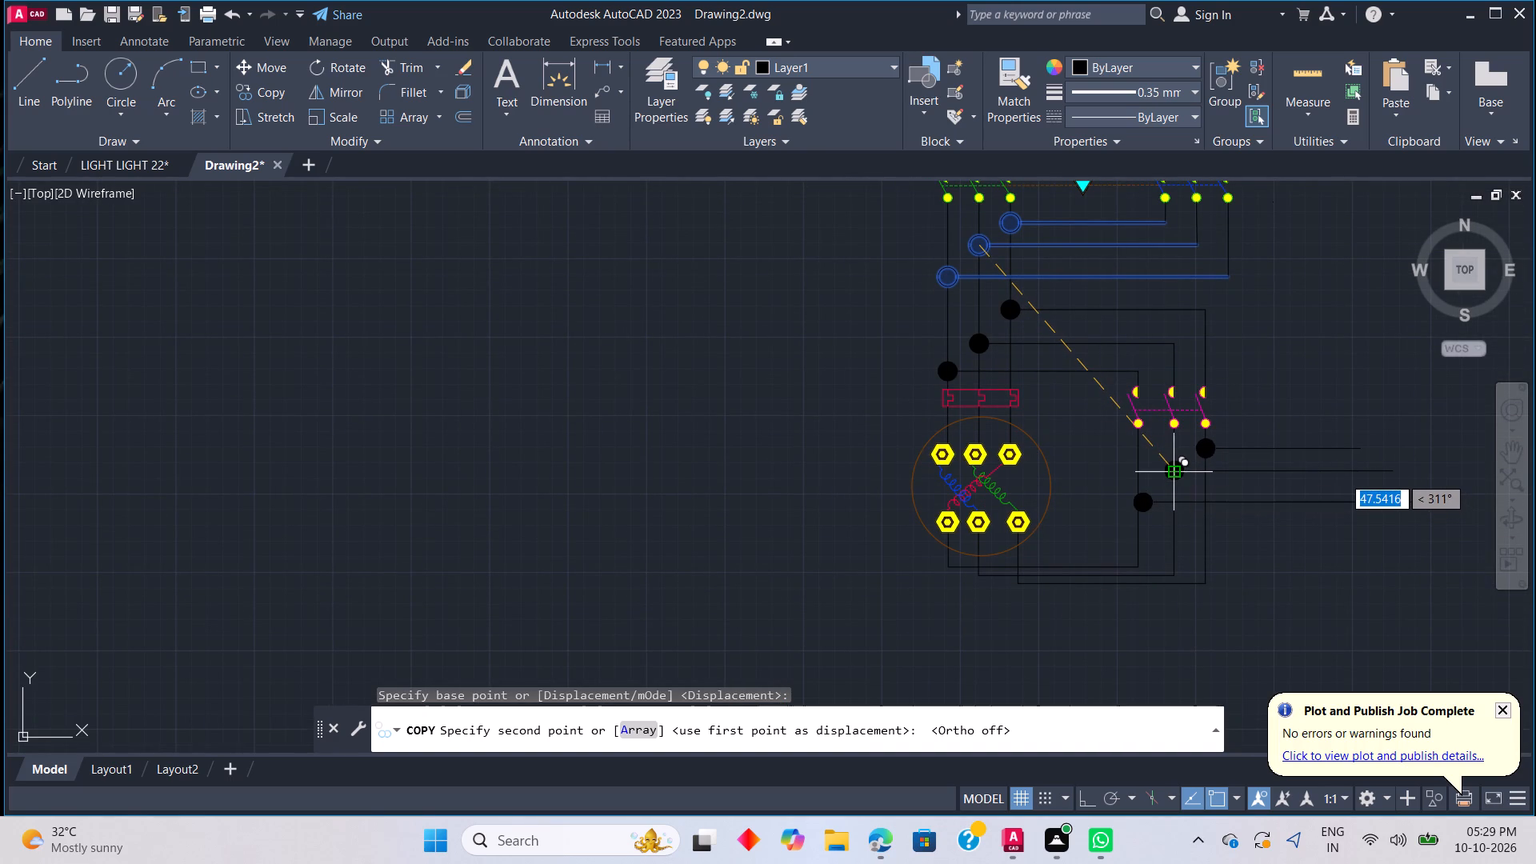
left_click(1282, 482)
key("Escape")
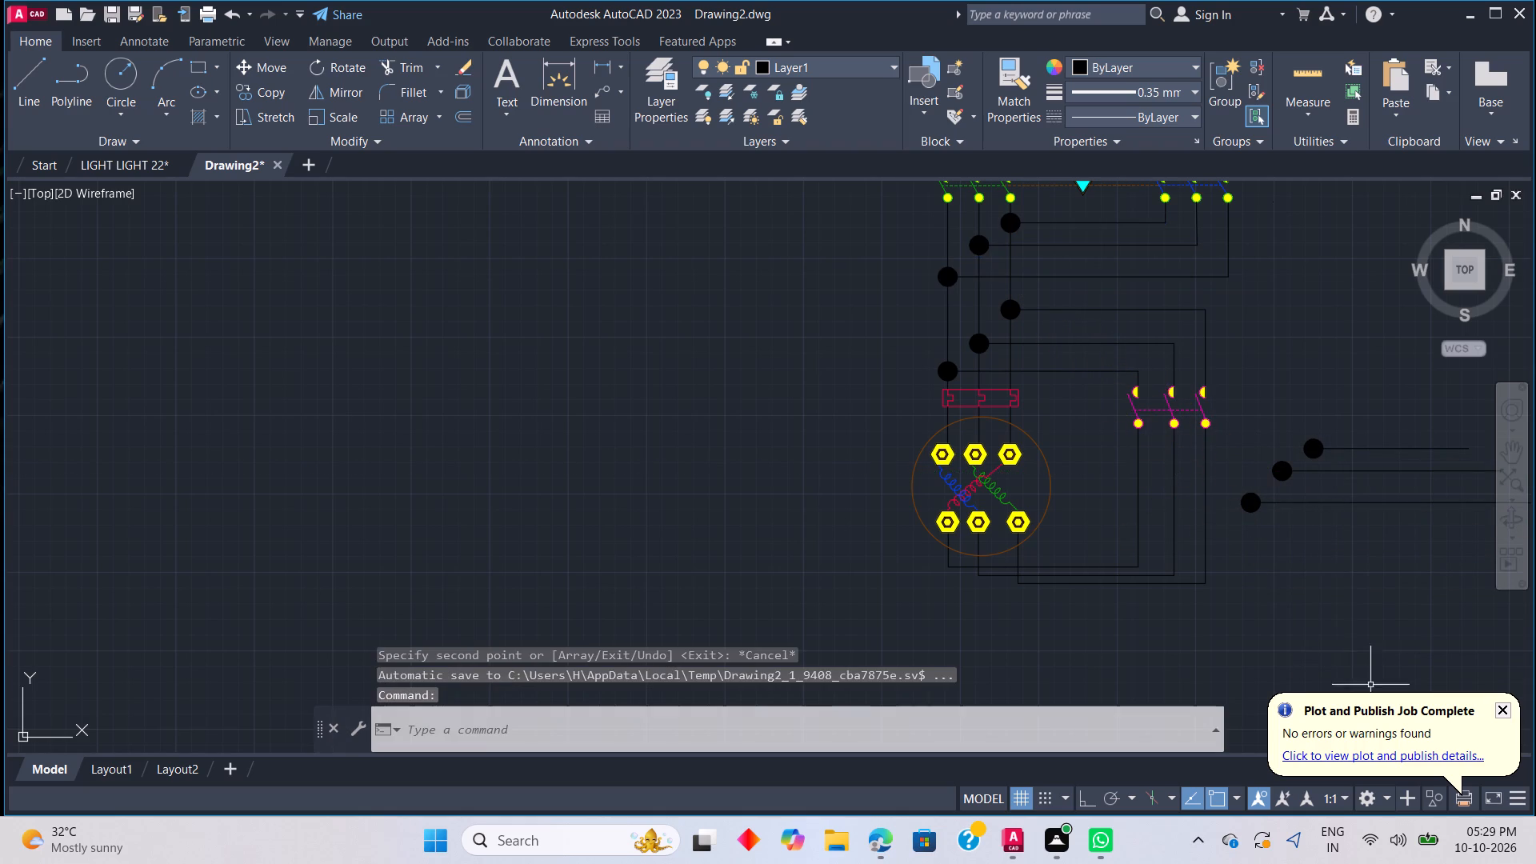
Delete the three copied horizontal lines, keeping only the copied junction dots.
left_click(1371, 503)
left_click(1378, 470)
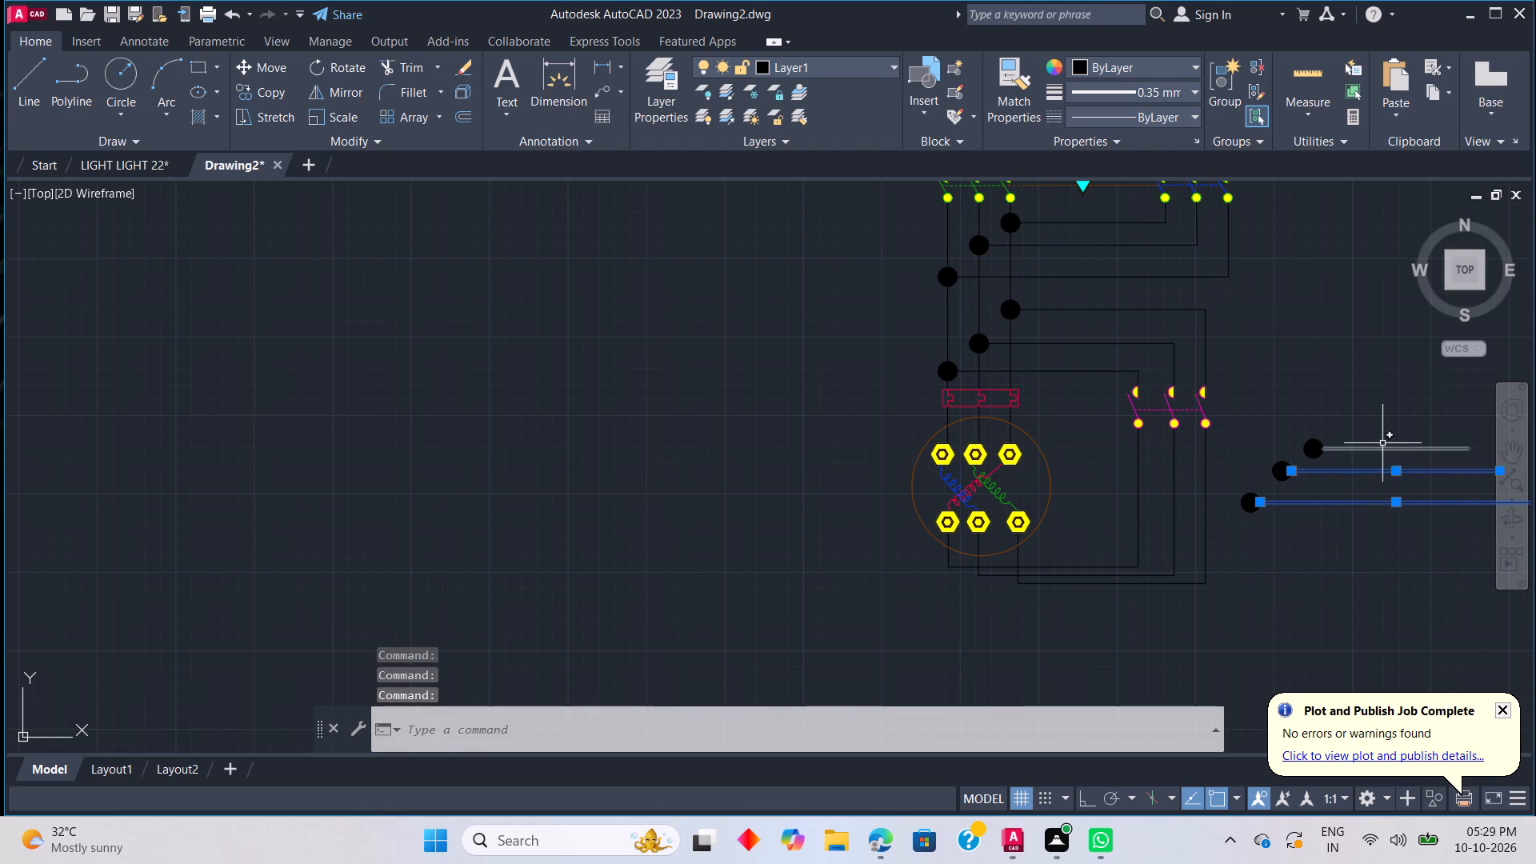
left_click(1383, 443)
key("Escape")
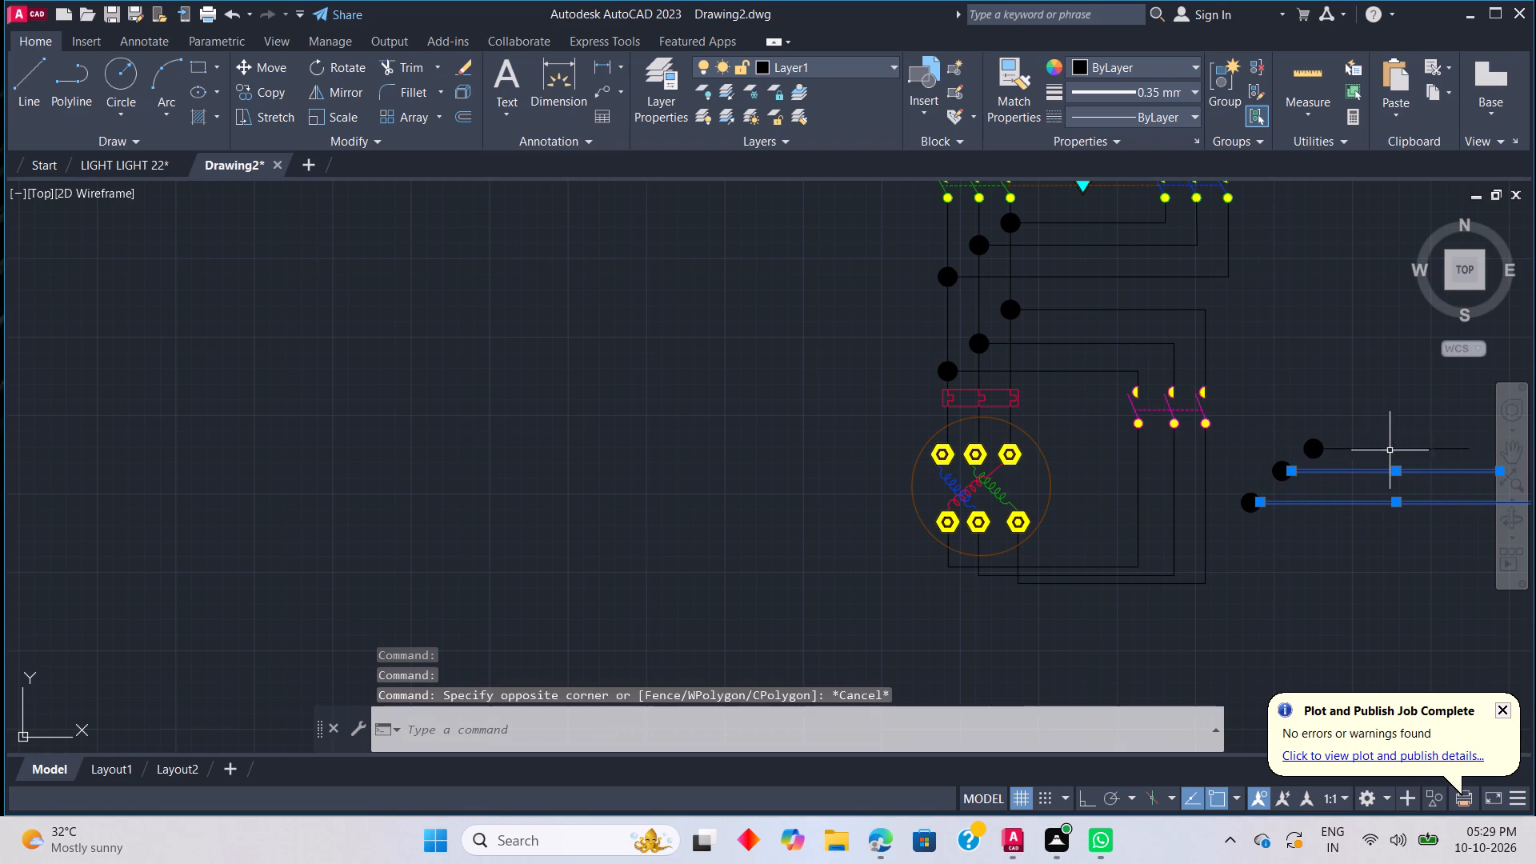
left_click(1387, 448)
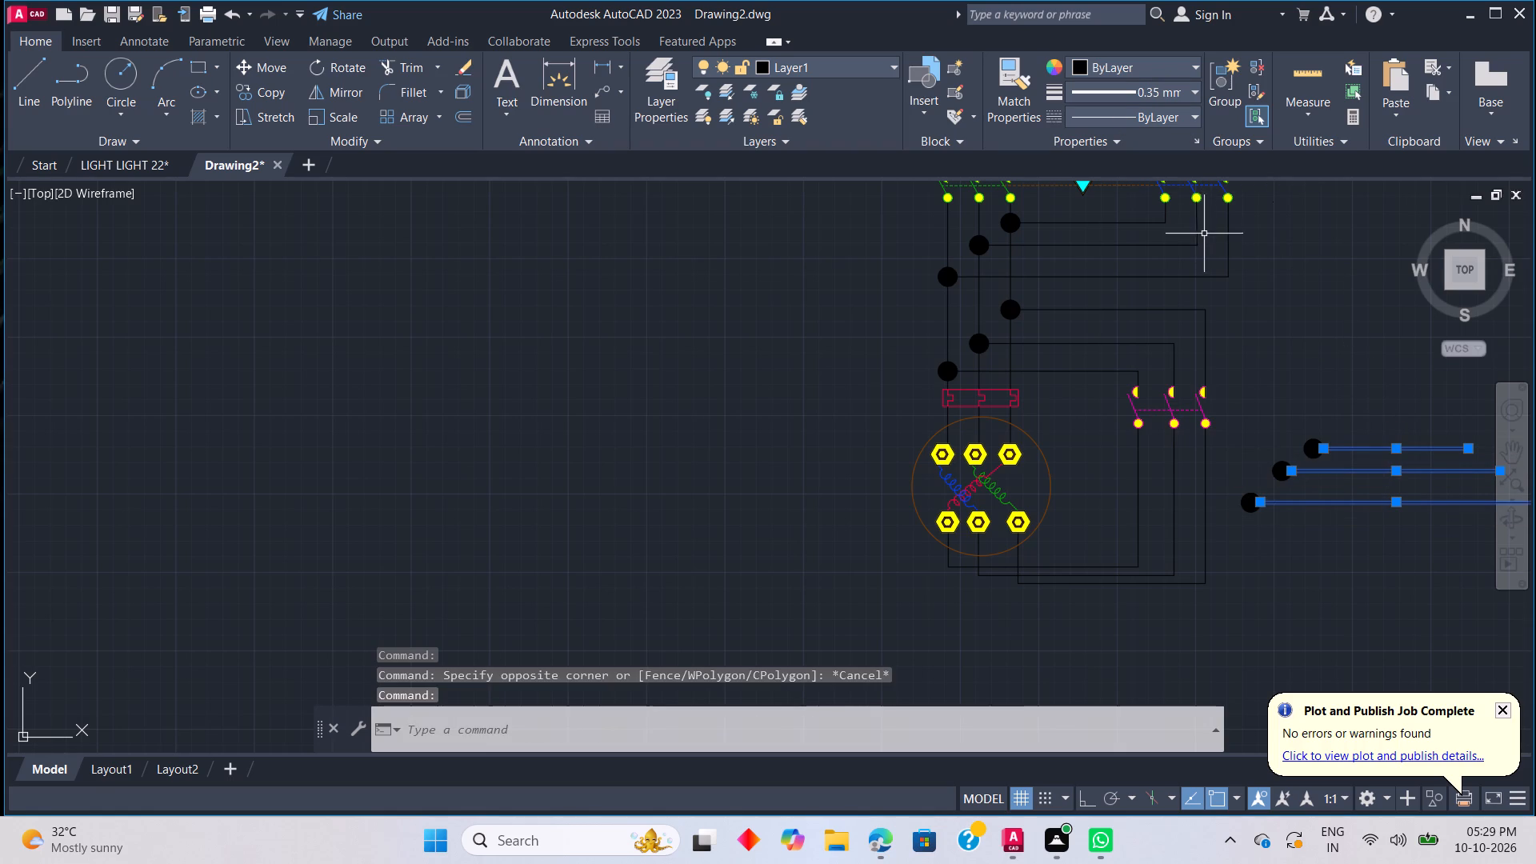
key("Delete")
Rotate the three copied junction dots freehand about the uppermost dot so their row slopes down to the right.
left_click(1370, 446)
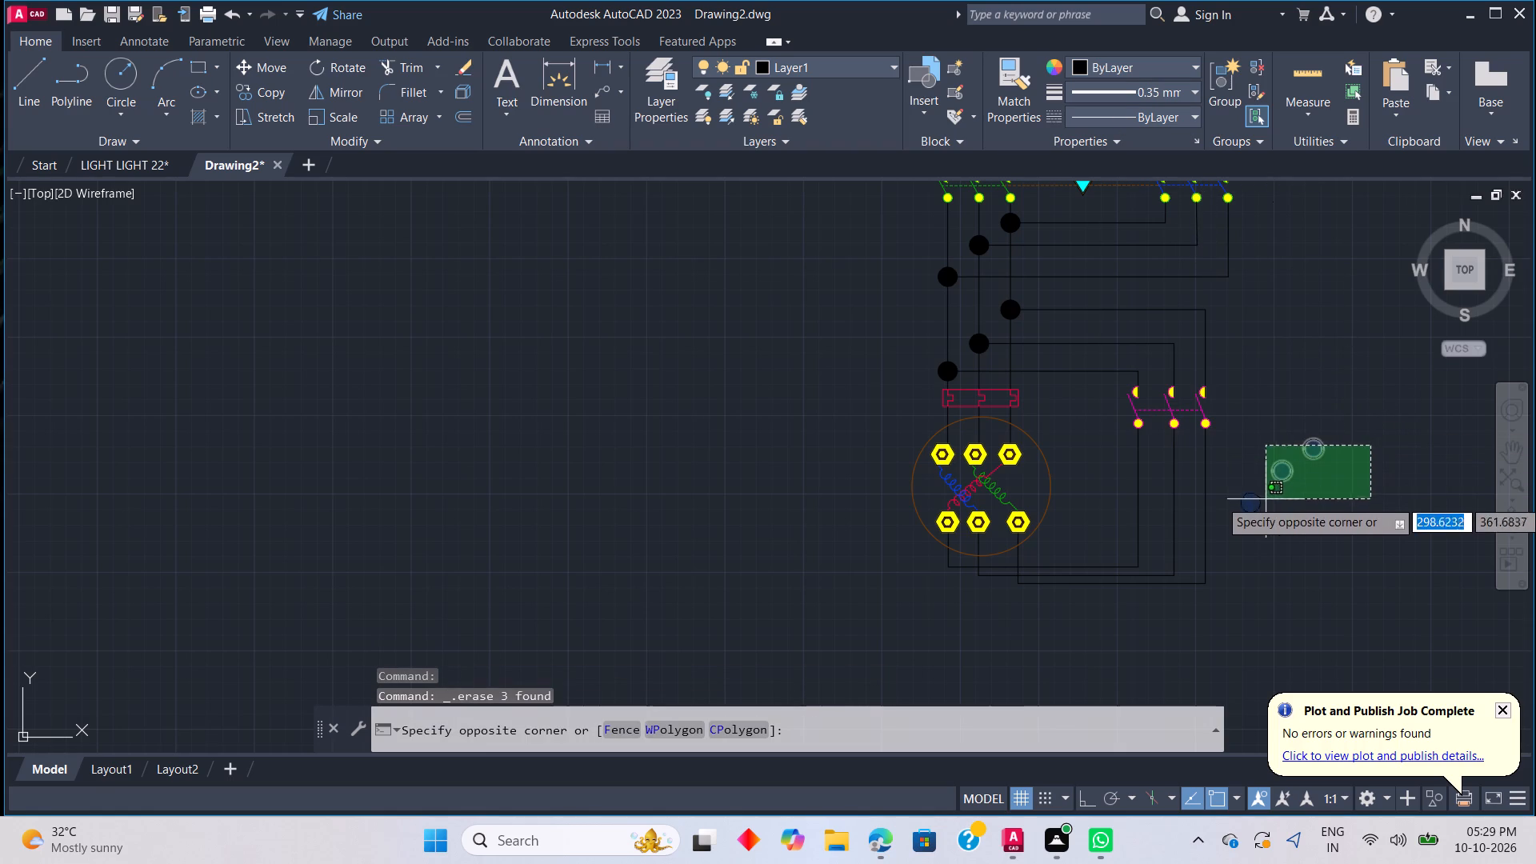
left_click(1250, 512)
right_click(1328, 539)
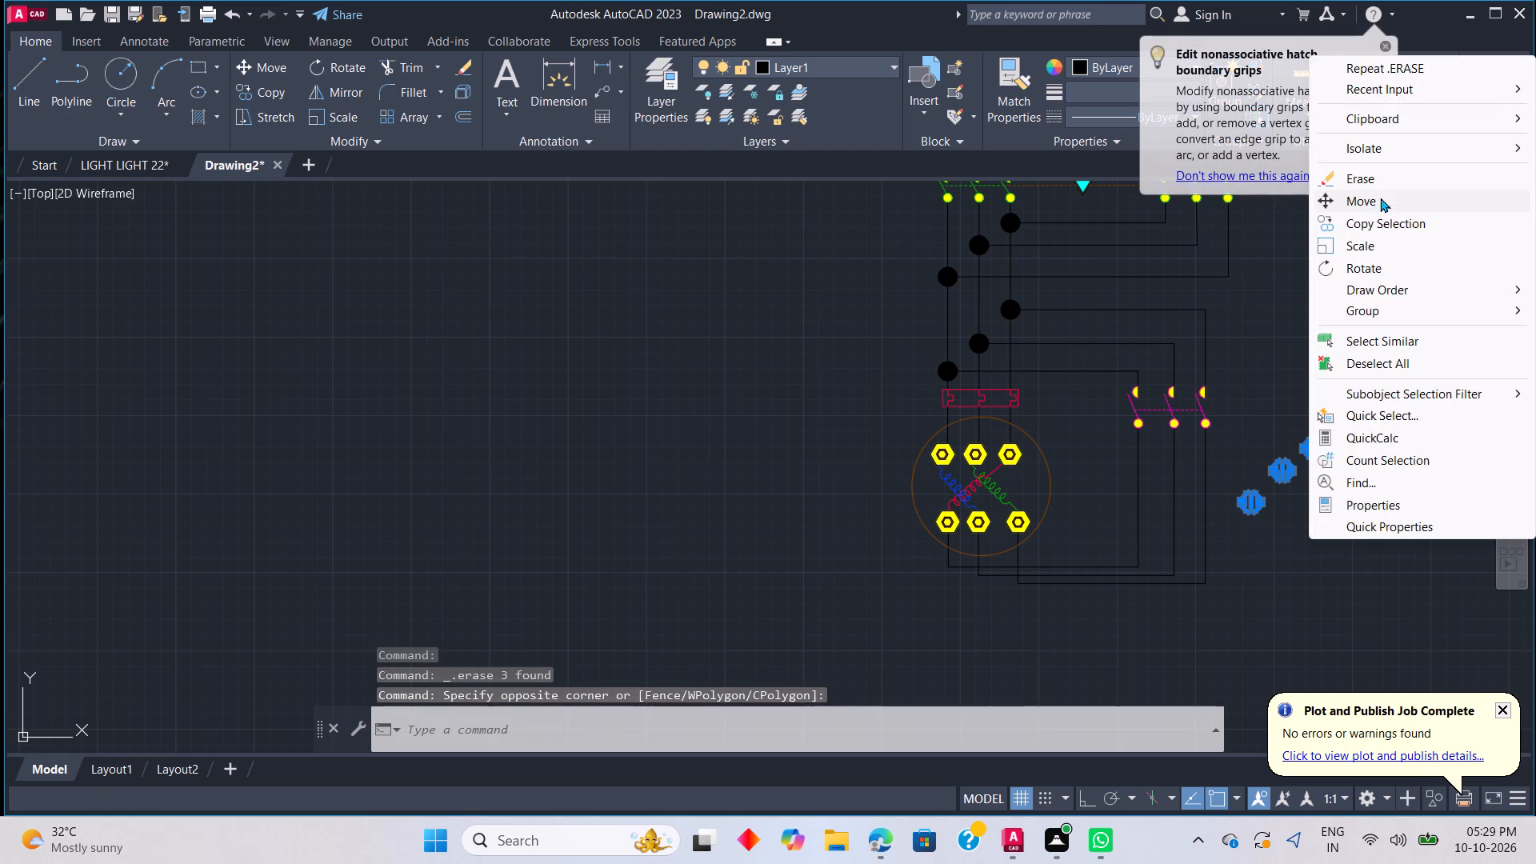
left_click(1373, 267)
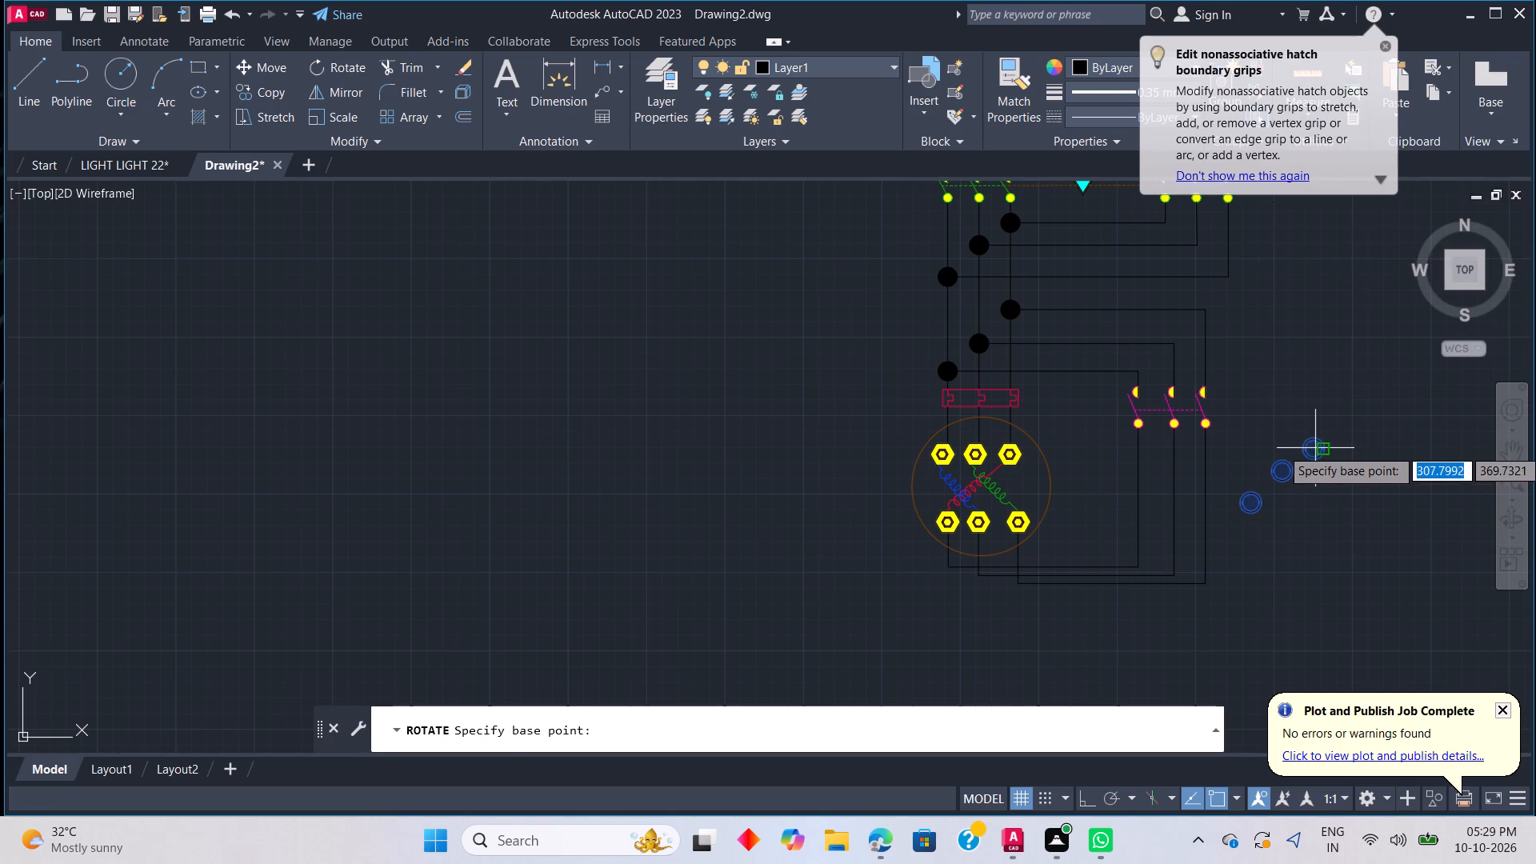
left_click(1316, 446)
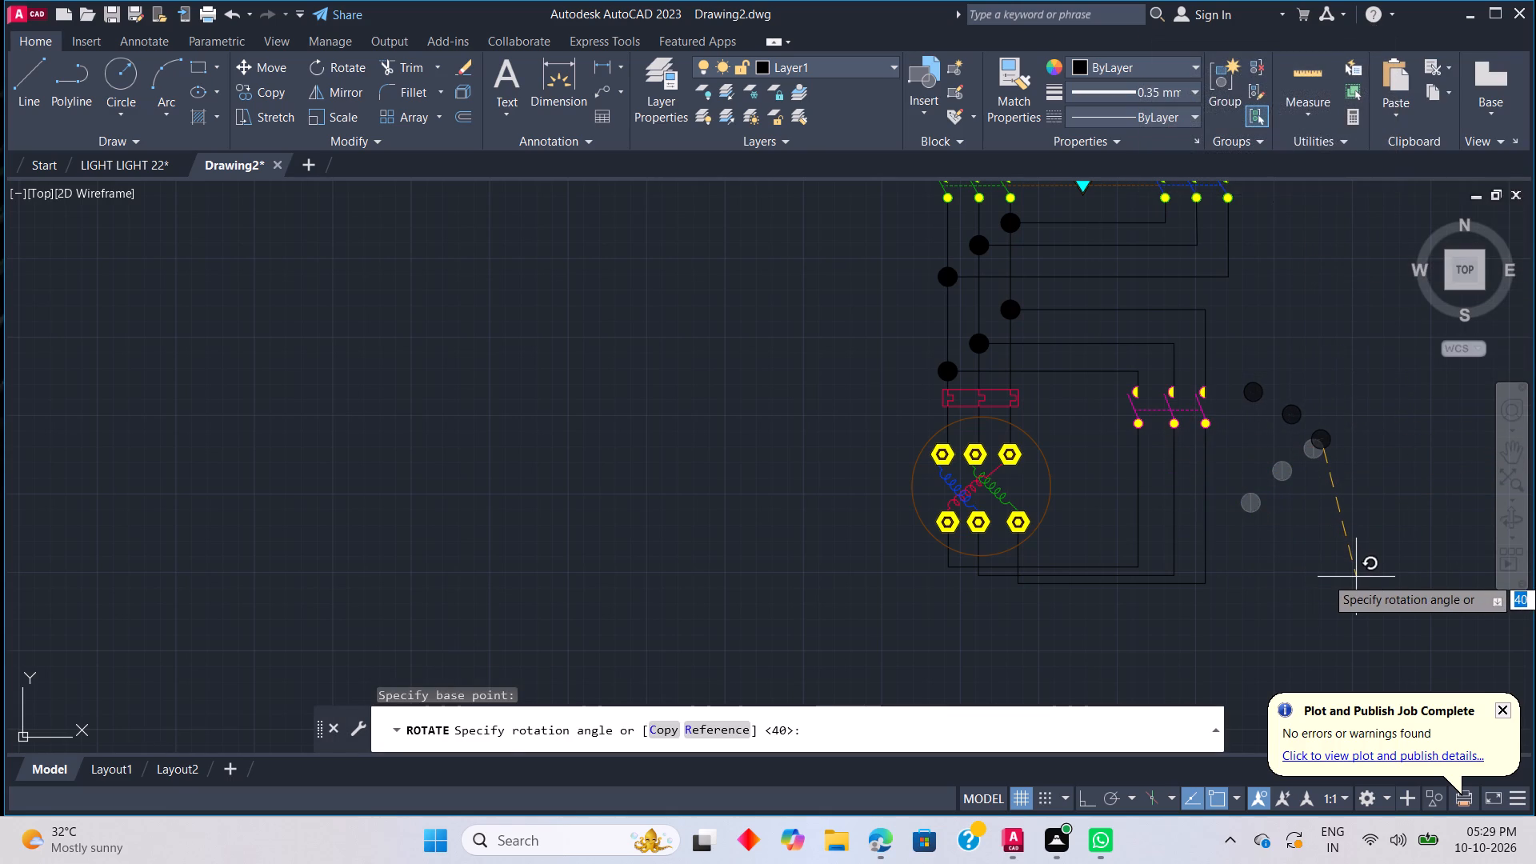
left_click(1356, 577)
Copy the three rotated junction dots onto the three vertical wires just below the lower branch's contacts, using the middle dot as base.
left_click(1359, 478)
left_click(1228, 370)
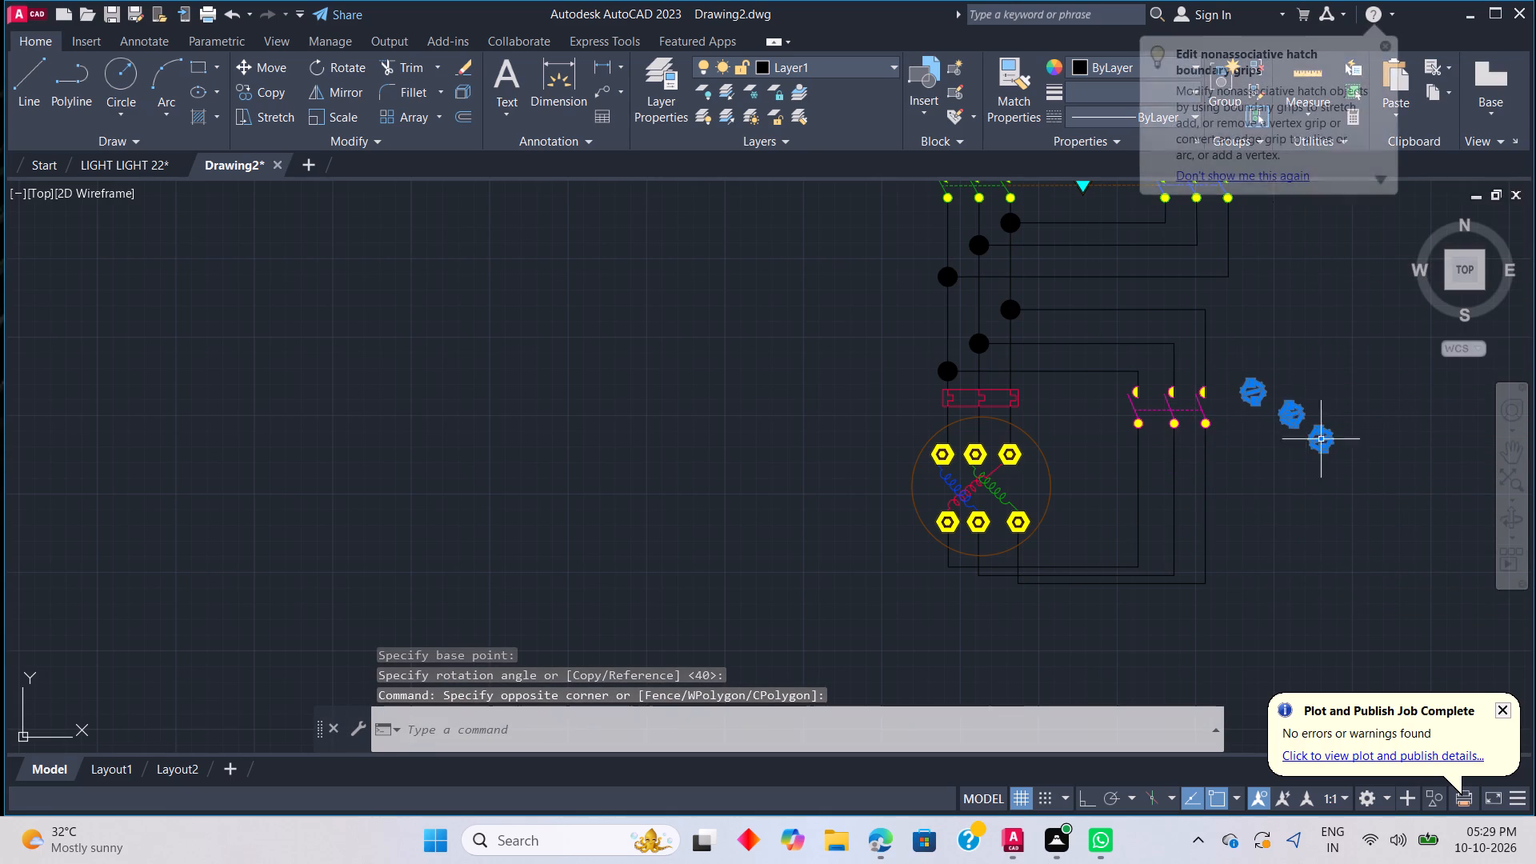
right_click(1285, 495)
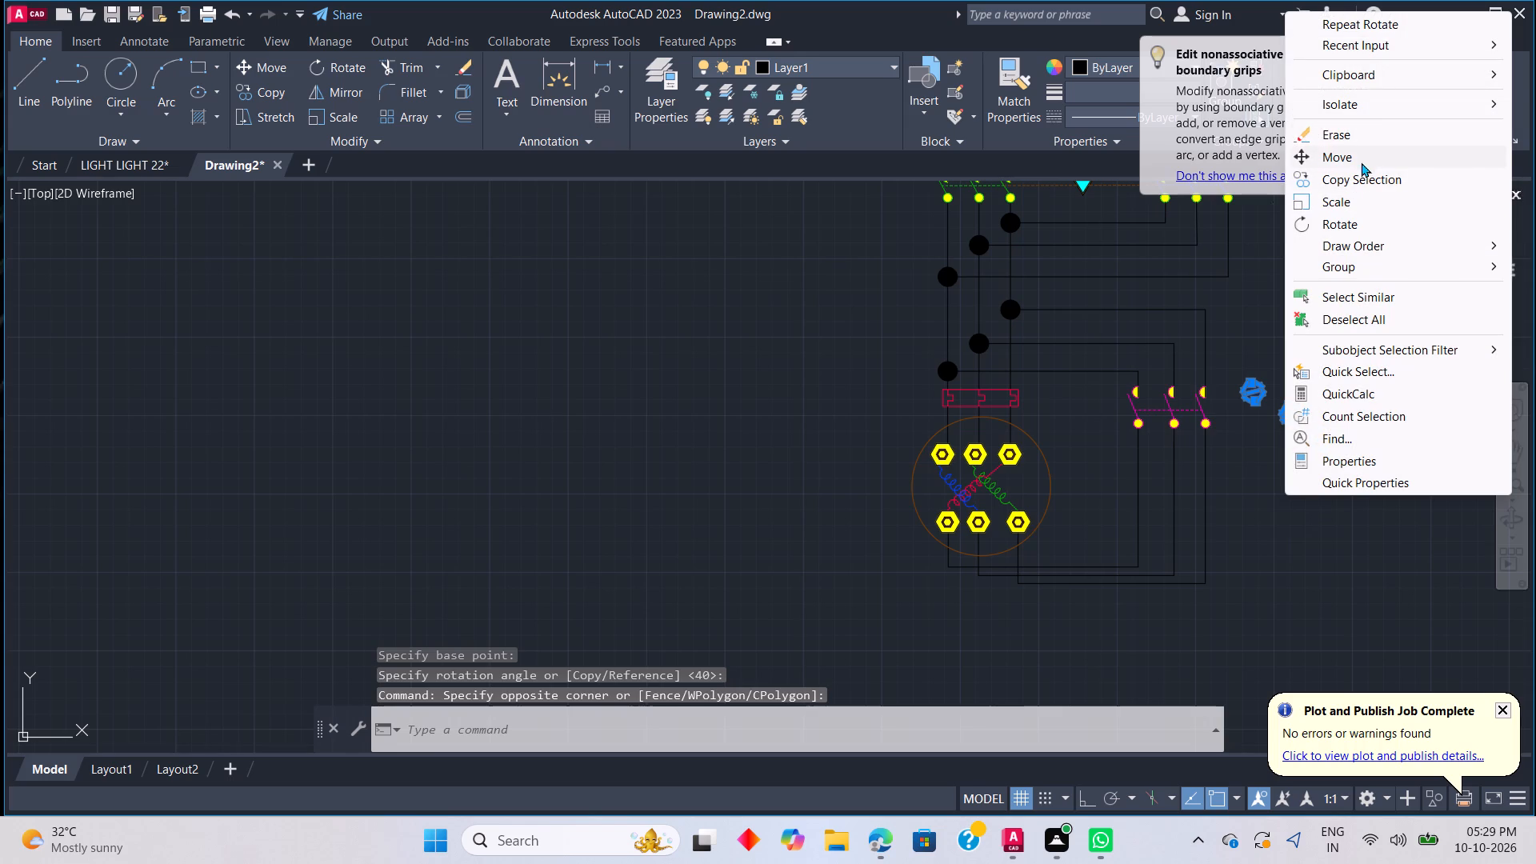
left_click(1363, 180)
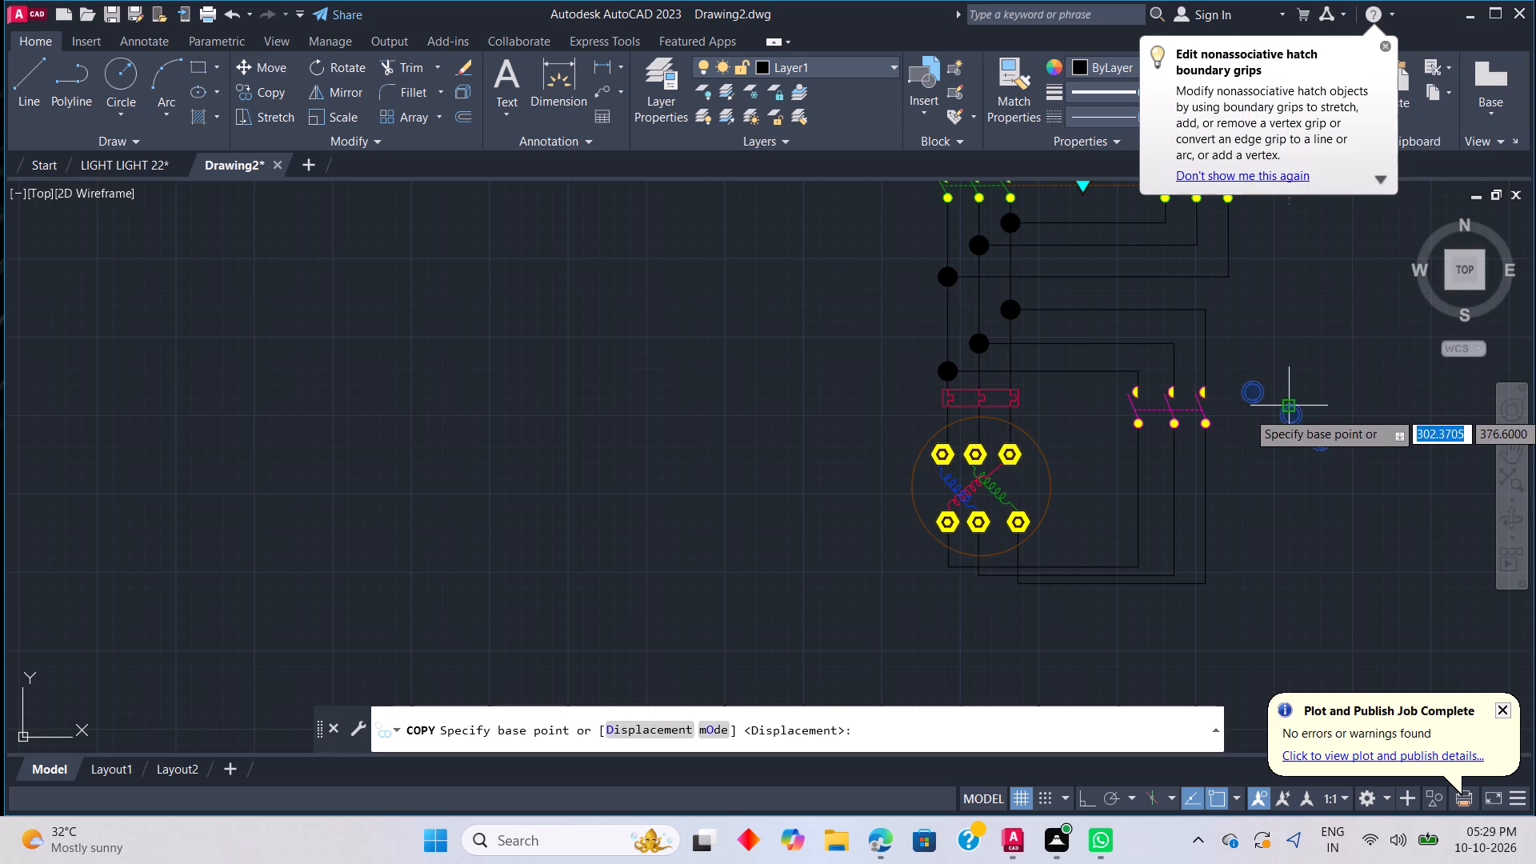
scroll(1294, 414, "up", 3)
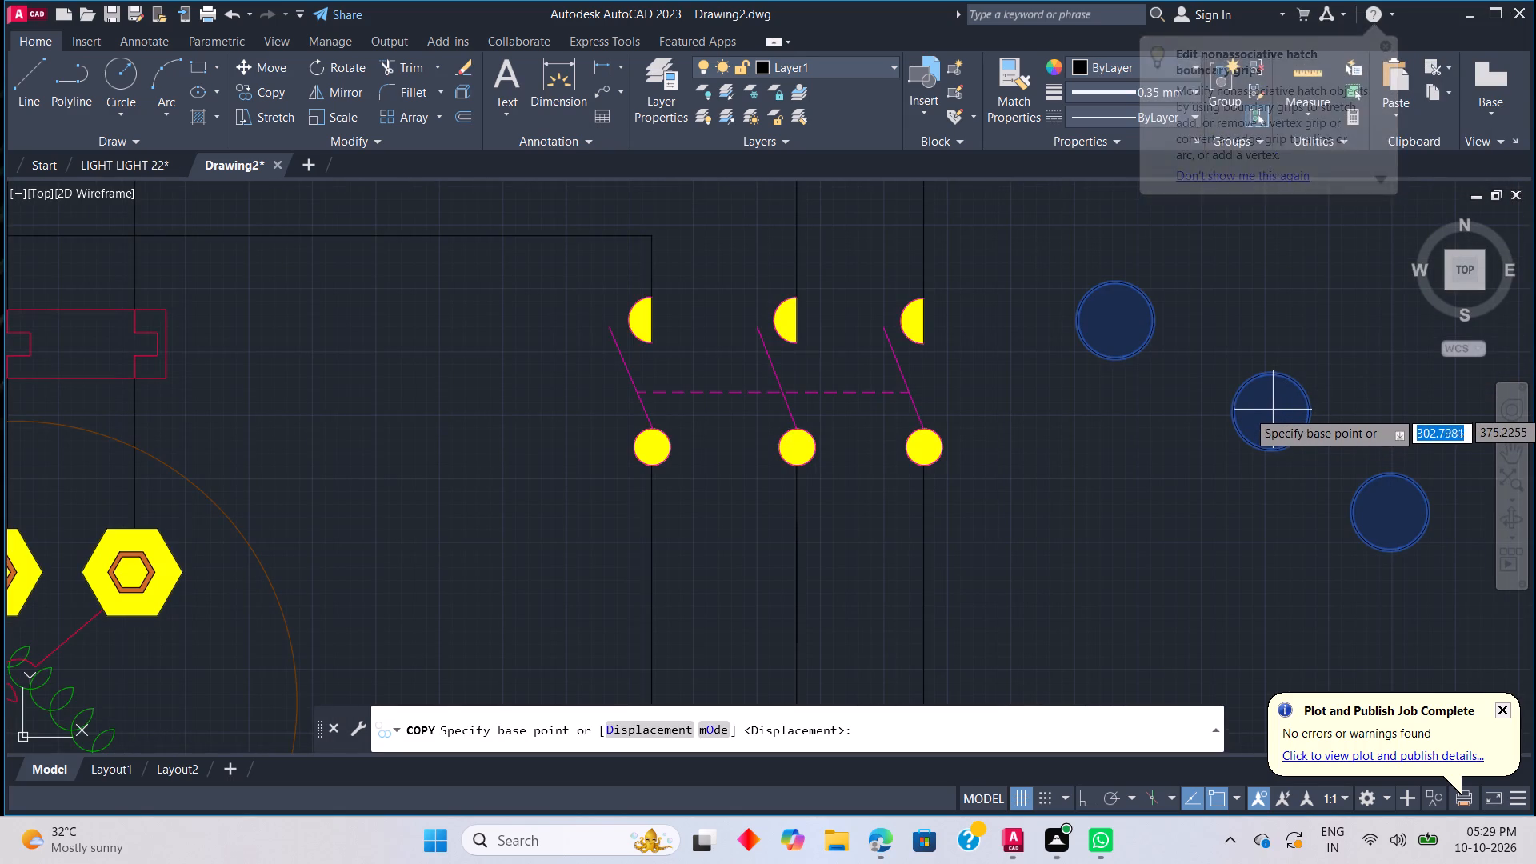
left_click(1272, 414)
scroll(936, 599, "down", 3)
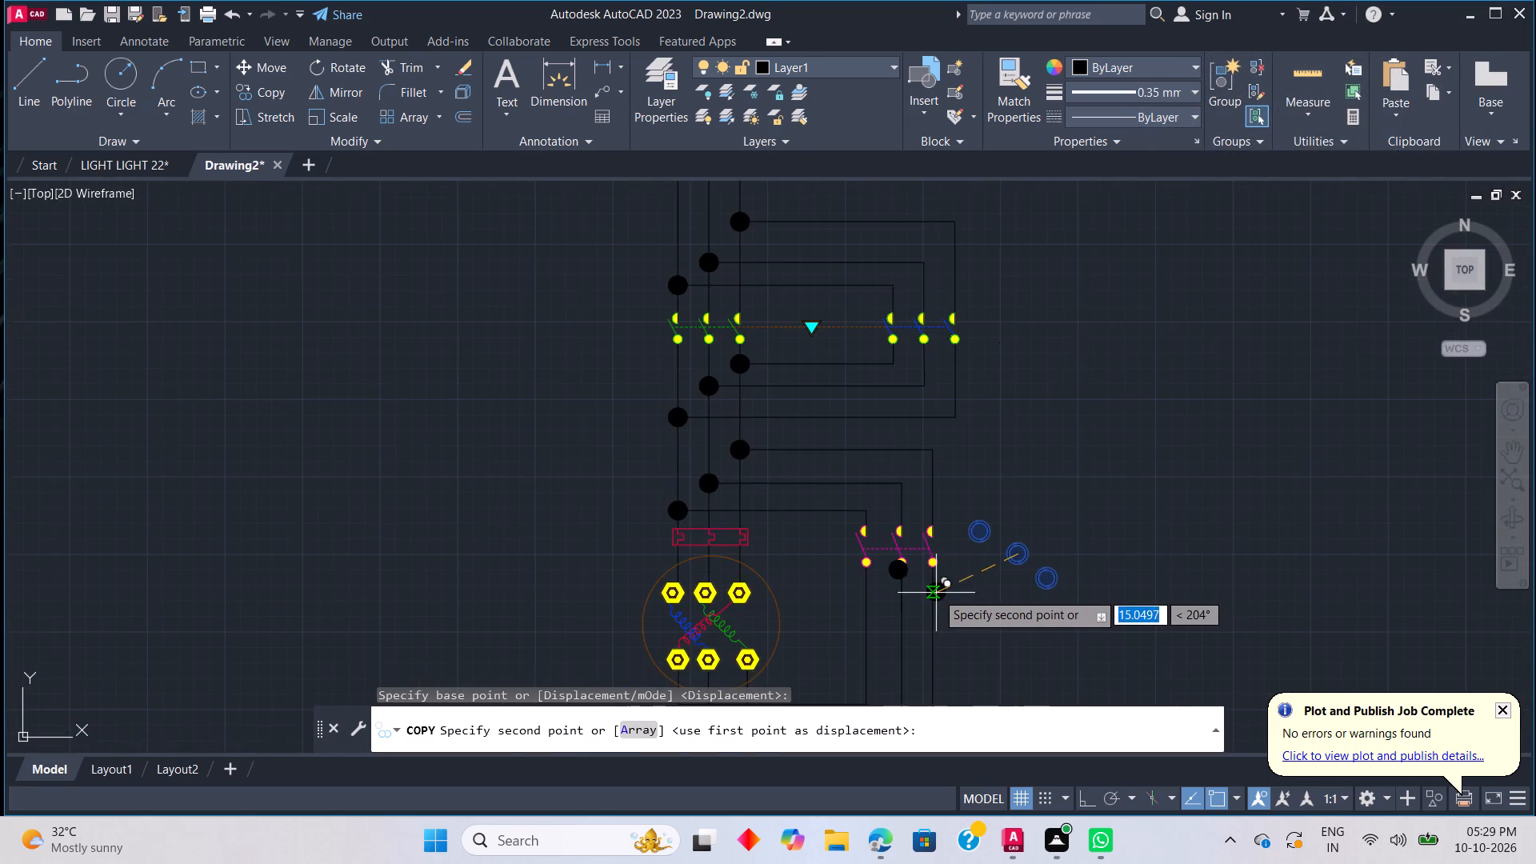
scroll(918, 626, "down", 1)
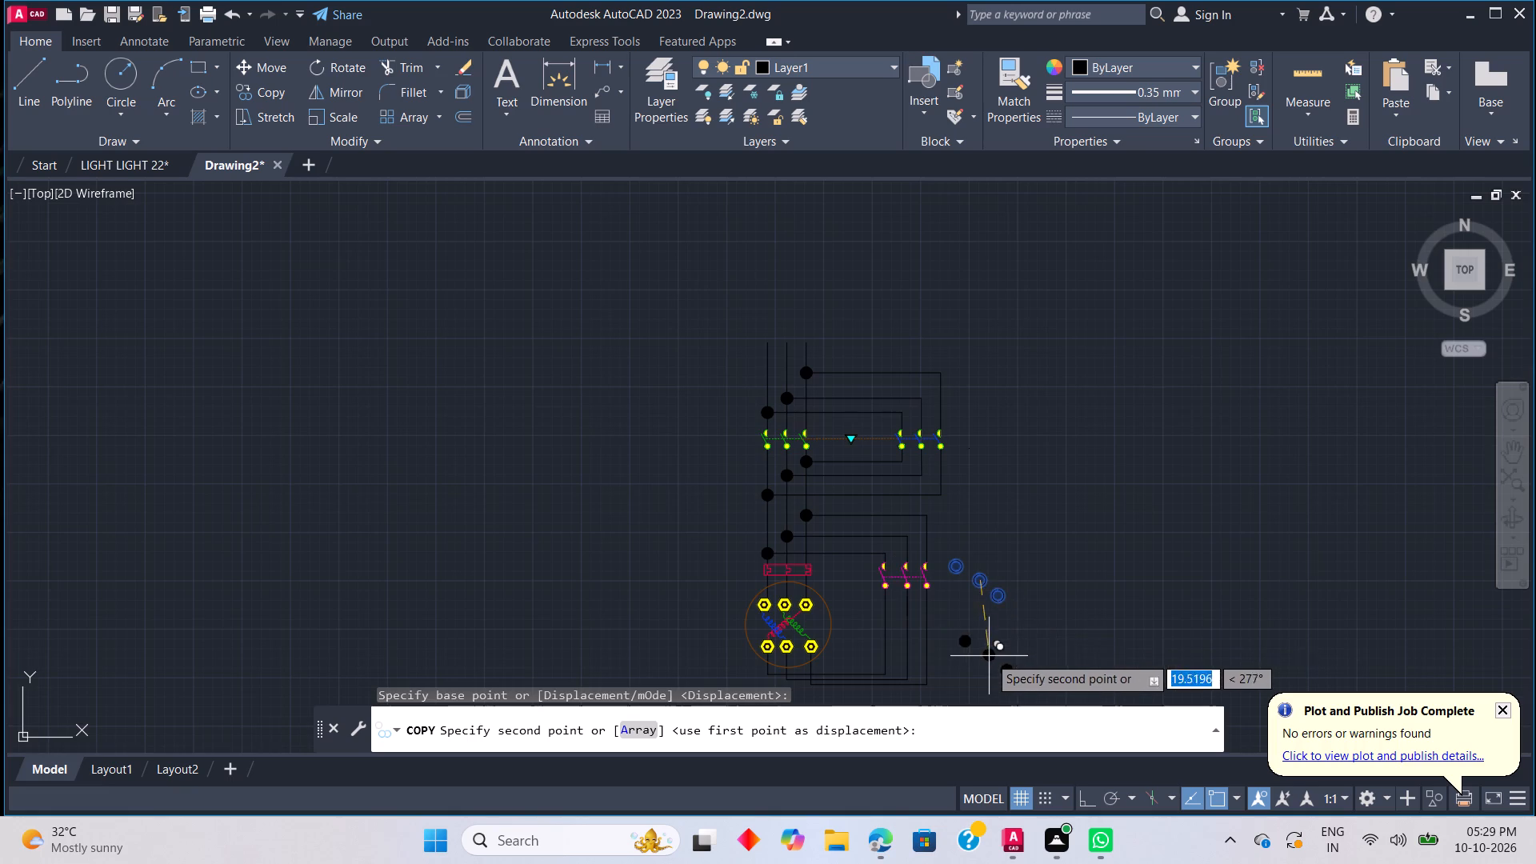
middle_click(989, 656)
middle_click_drag(982, 638, 962, 520)
scroll(888, 477, "up", 4)
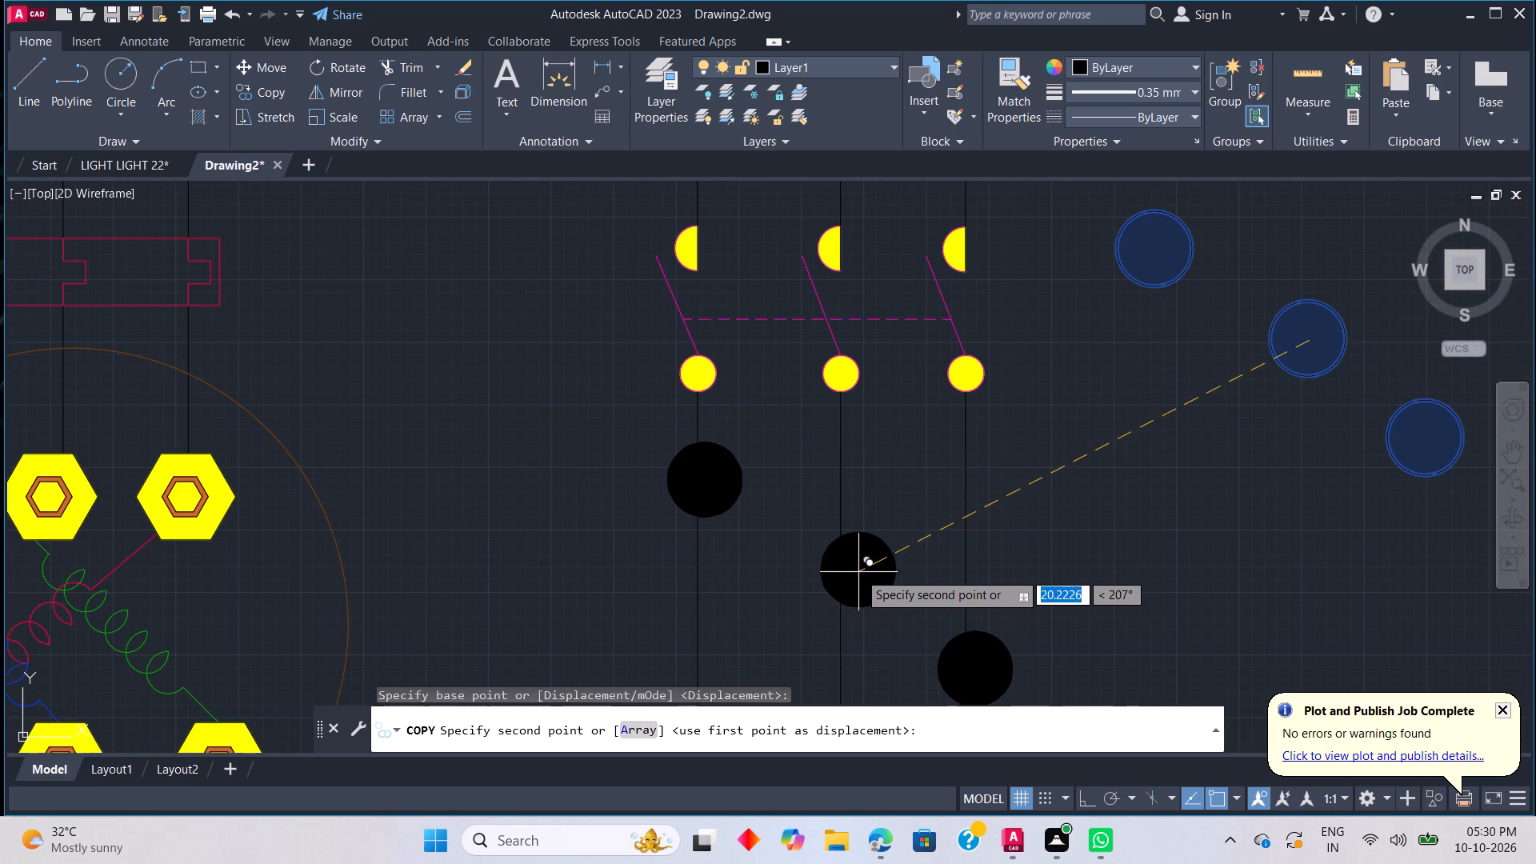
left_click(858, 568)
key("Escape")
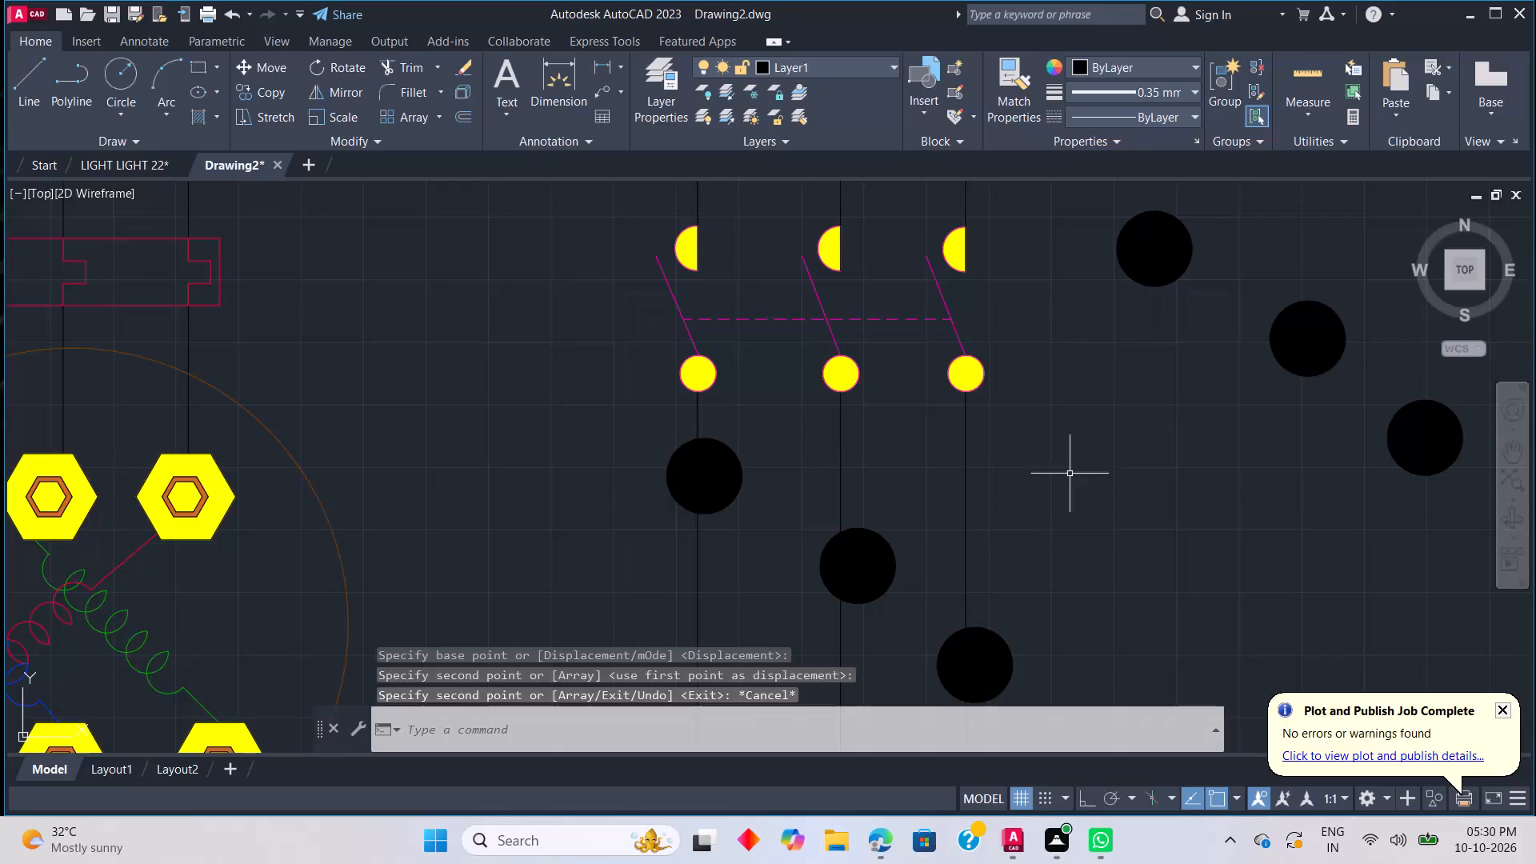
Delete the original three rotated dots in the free space beside the lower branch.
scroll(1415, 525, "down", 3)
left_click_drag(1426, 539, 1425, 524)
left_click(1346, 430)
key("Delete")
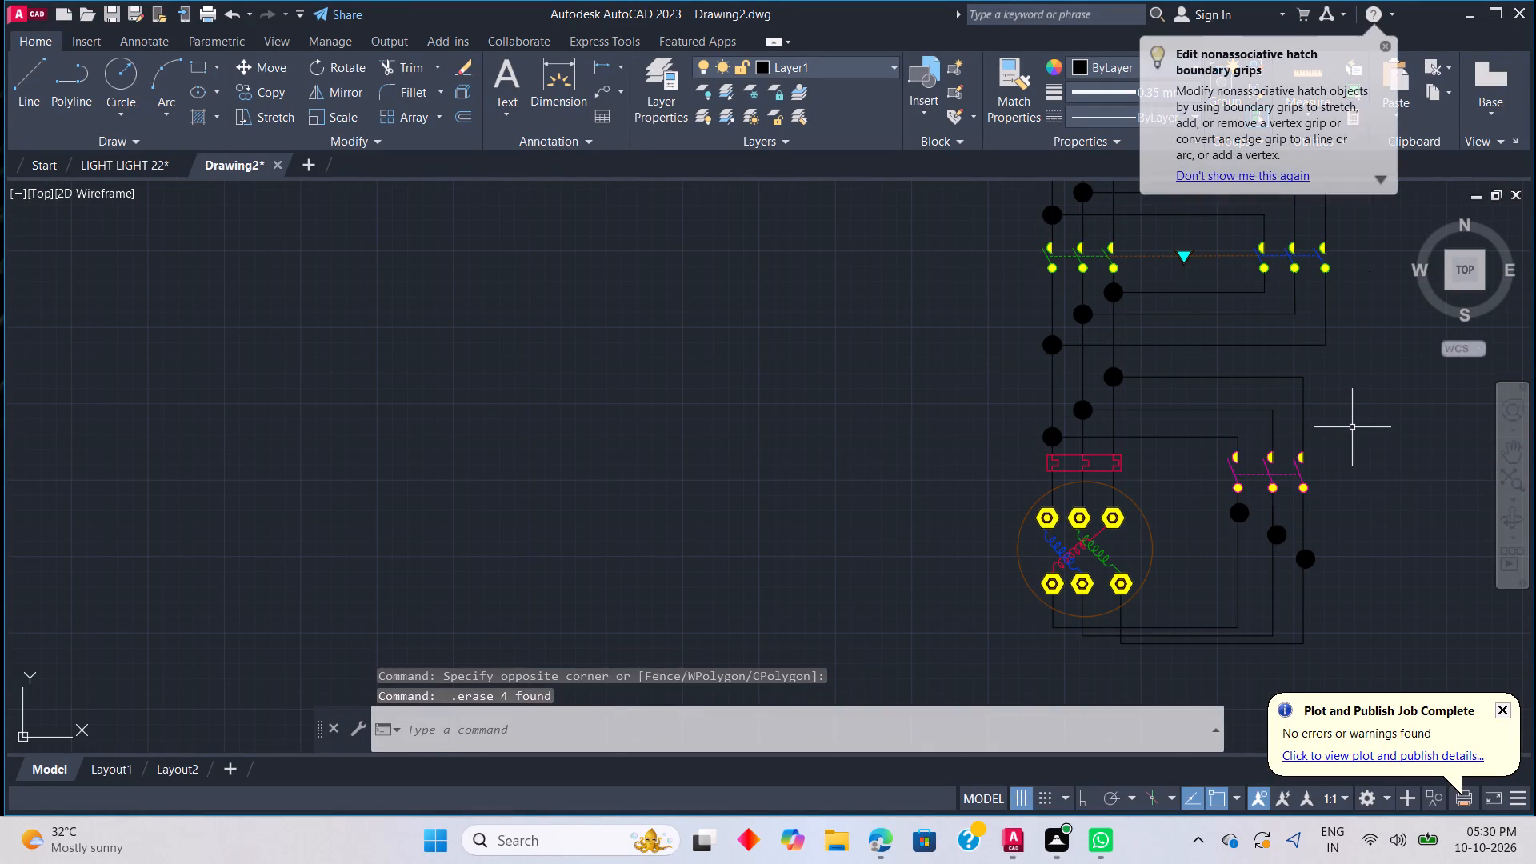
With Ortho on, draw a horizontal line about 20 units long rightward from the uppermost new junction dot.
scroll(1390, 463, "down", 1)
scroll(1366, 512, "up", 2)
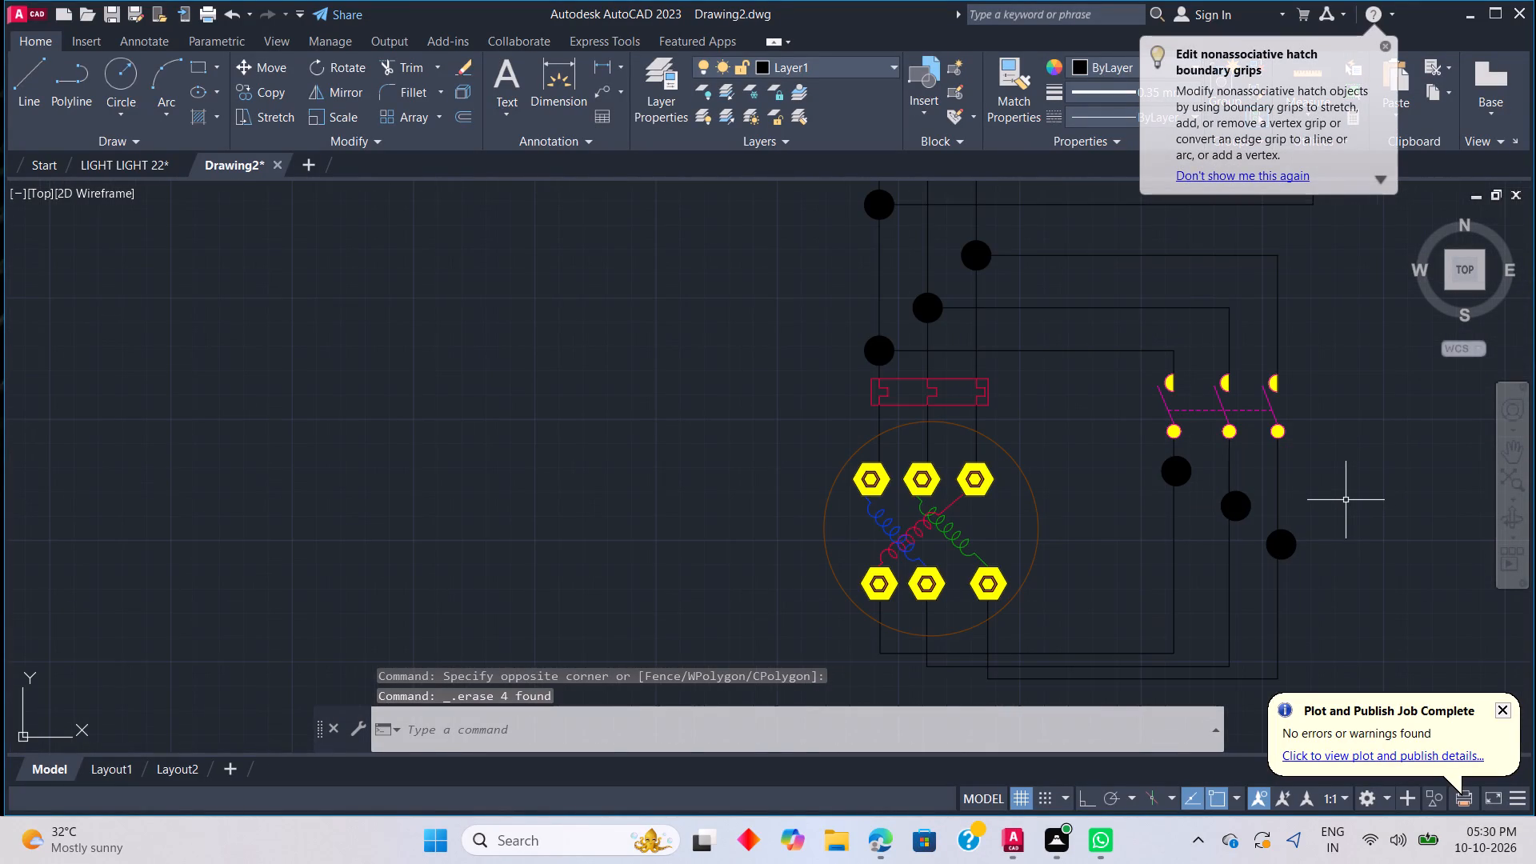
type("L")
key("space")
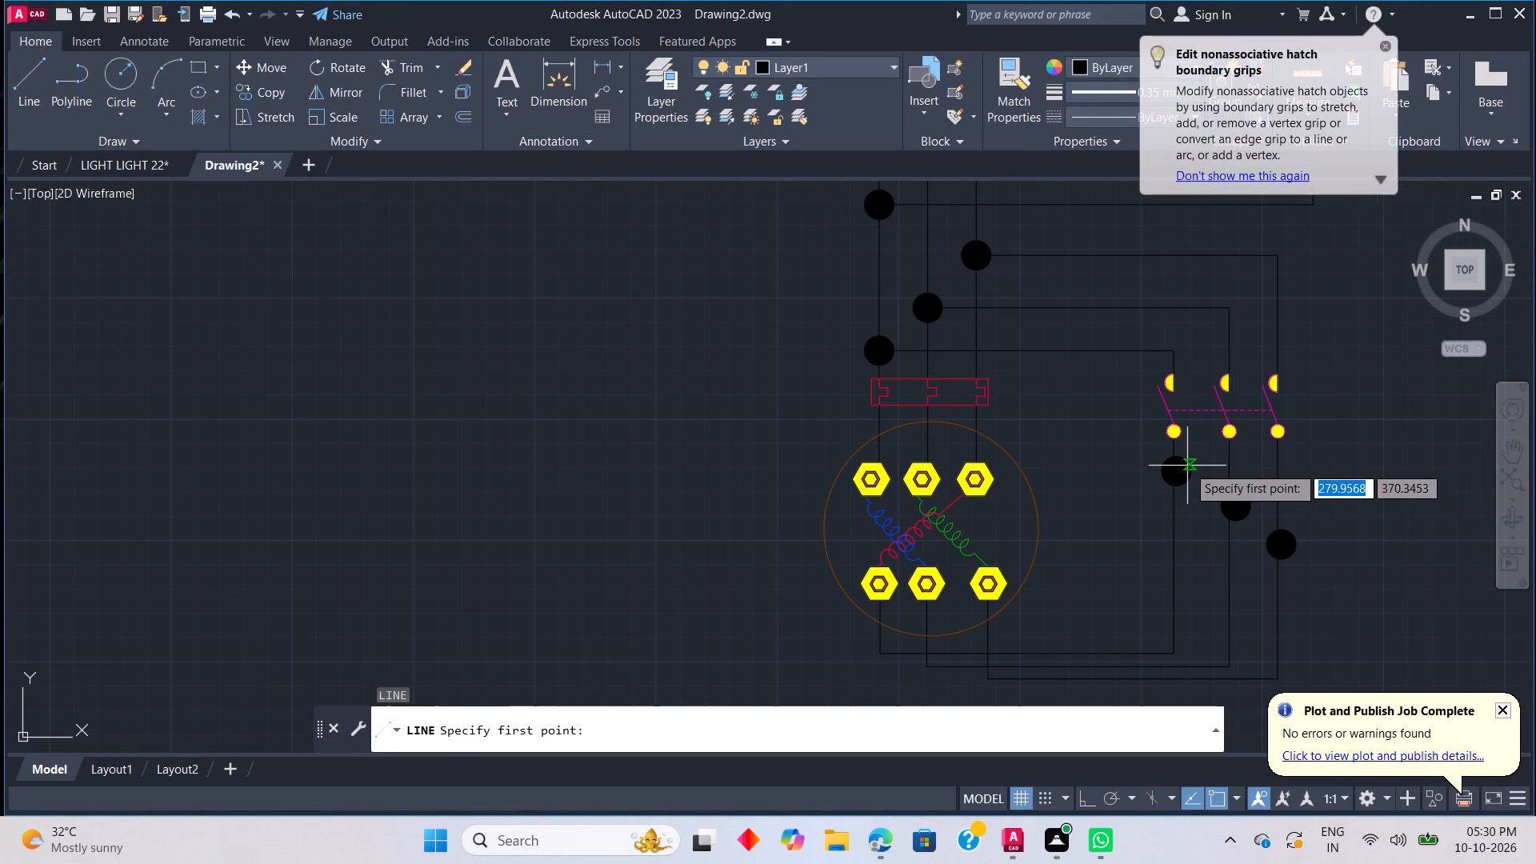
left_click(1189, 472)
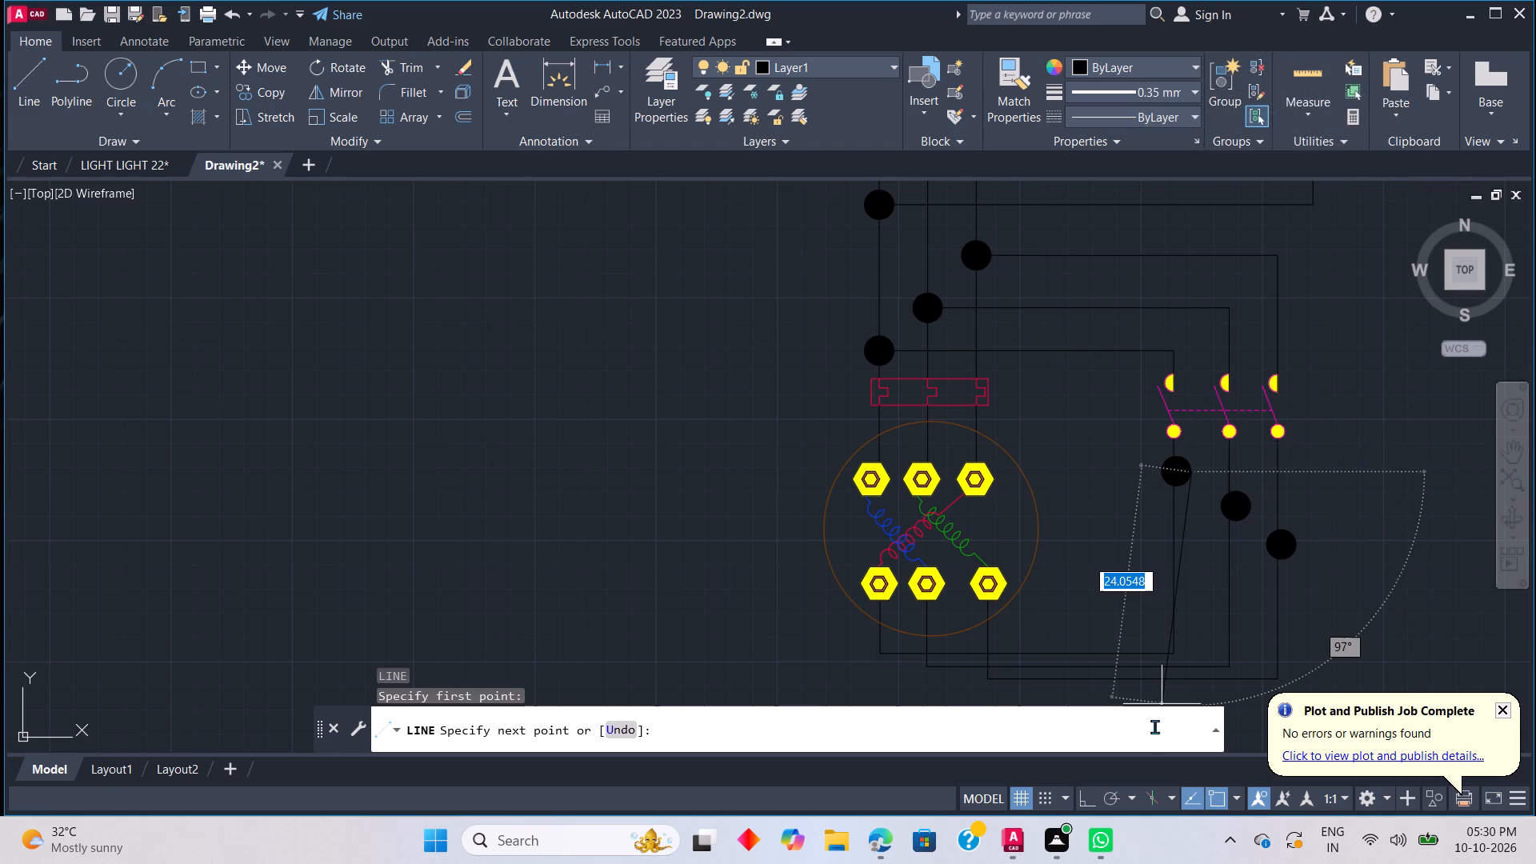
left_click(1086, 798)
scroll(1358, 469, "down", 1)
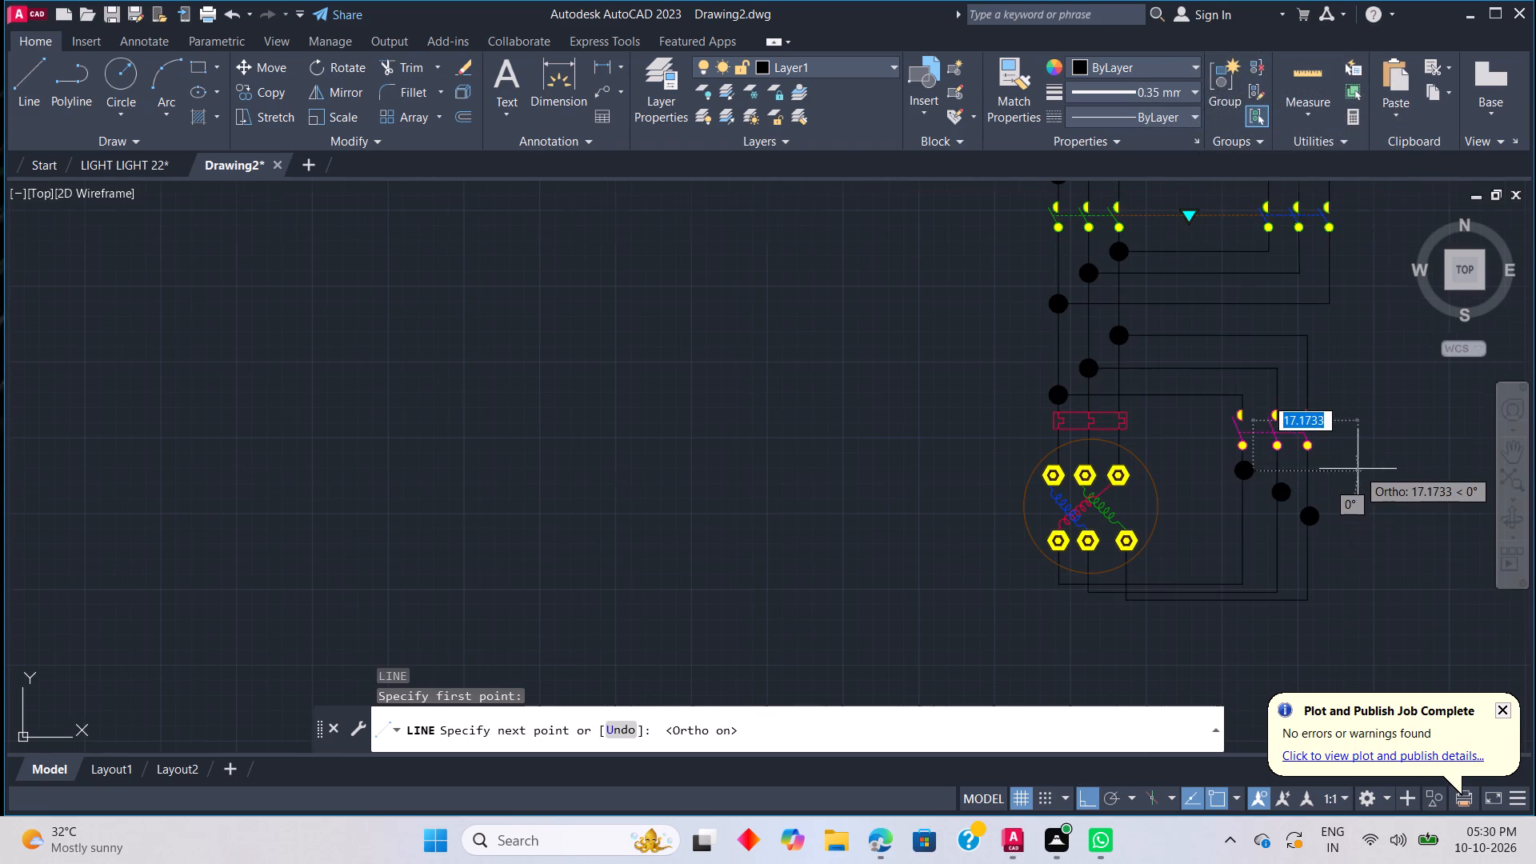
middle_click(1164, 440)
middle_click_drag(1377, 422, 1086, 404)
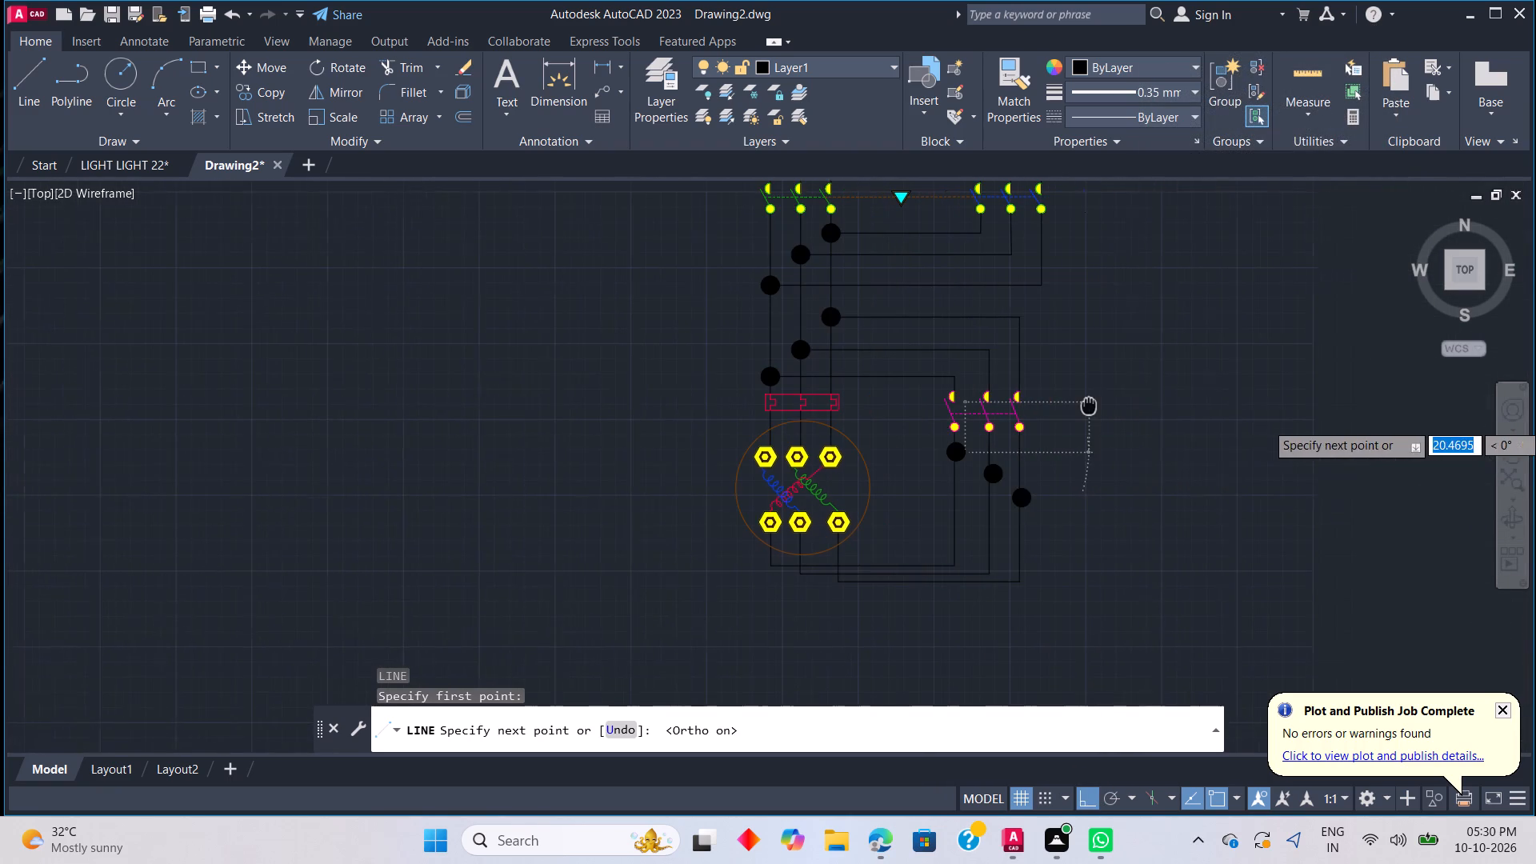
middle_click_drag(1086, 404, 1083, 404)
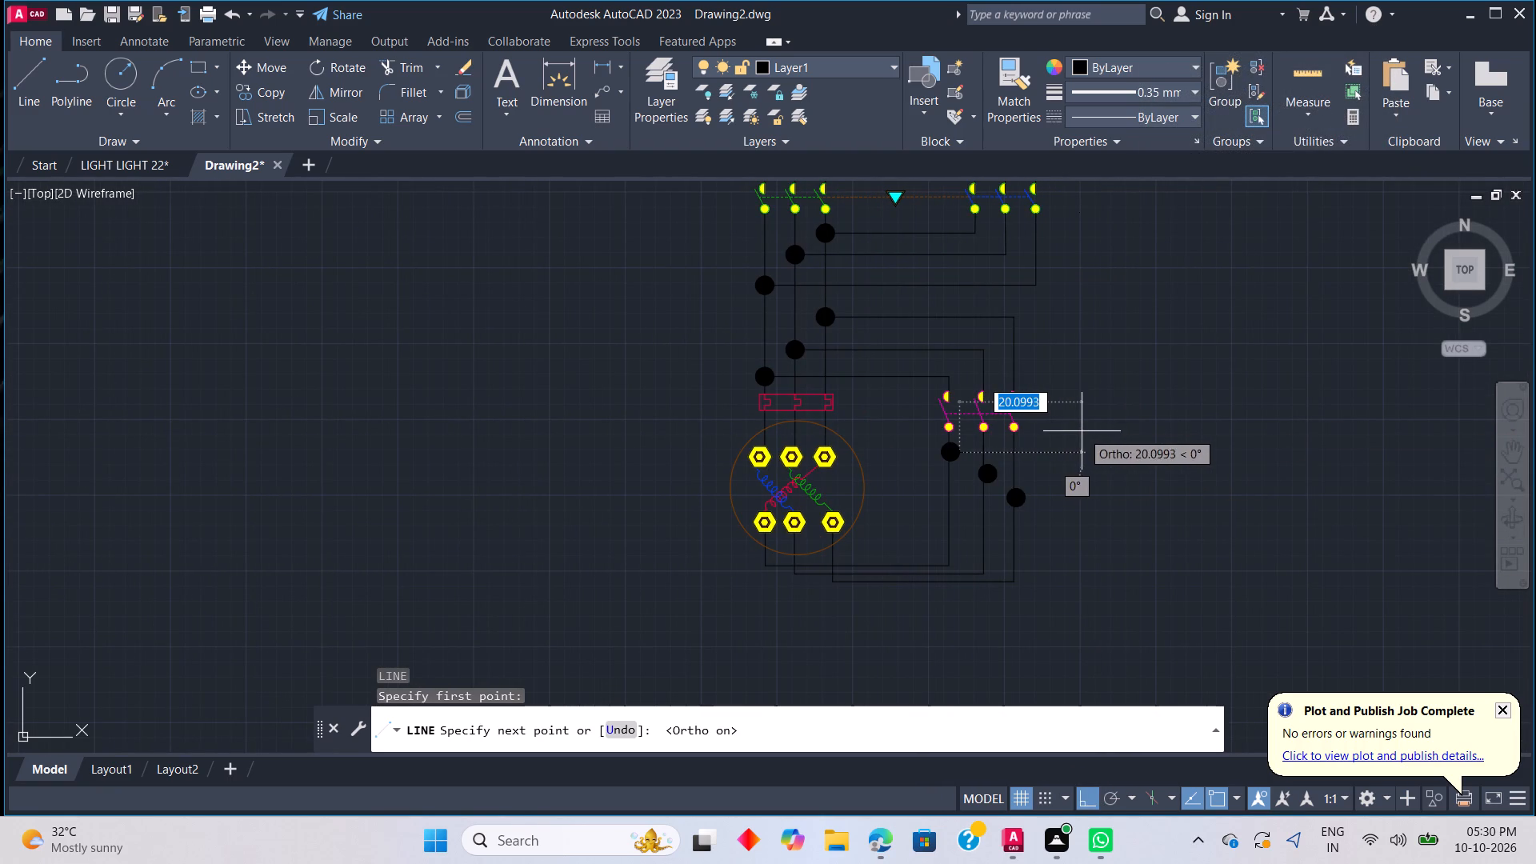
left_click(1082, 433)
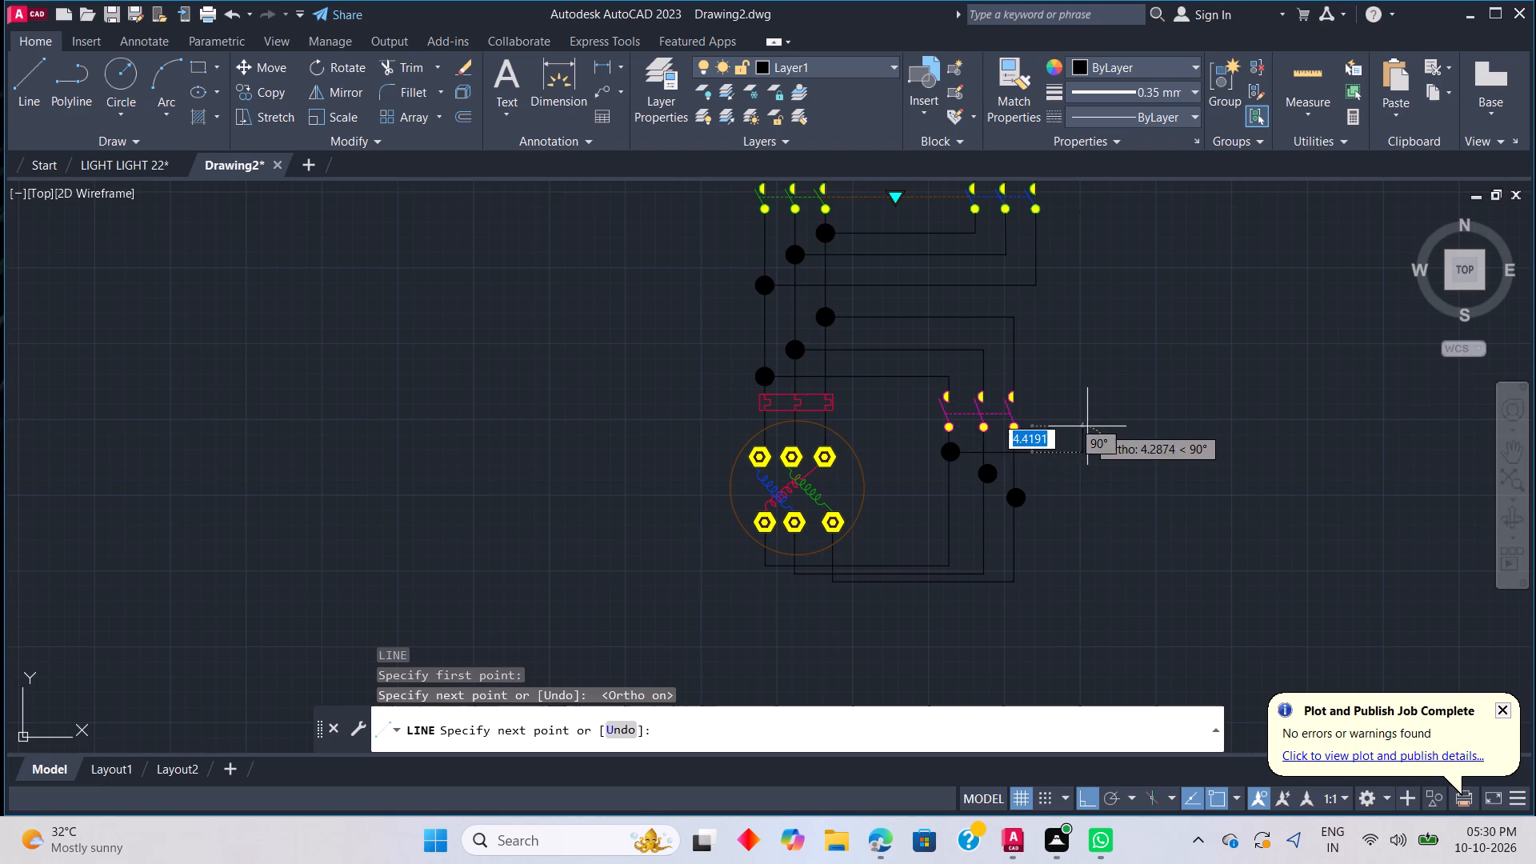
key("Escape")
Draw a wire from the middle new junction dot, about 17.7 units to the right and straight up past the contacts' lower terminals.
key("space")
left_click(998, 470)
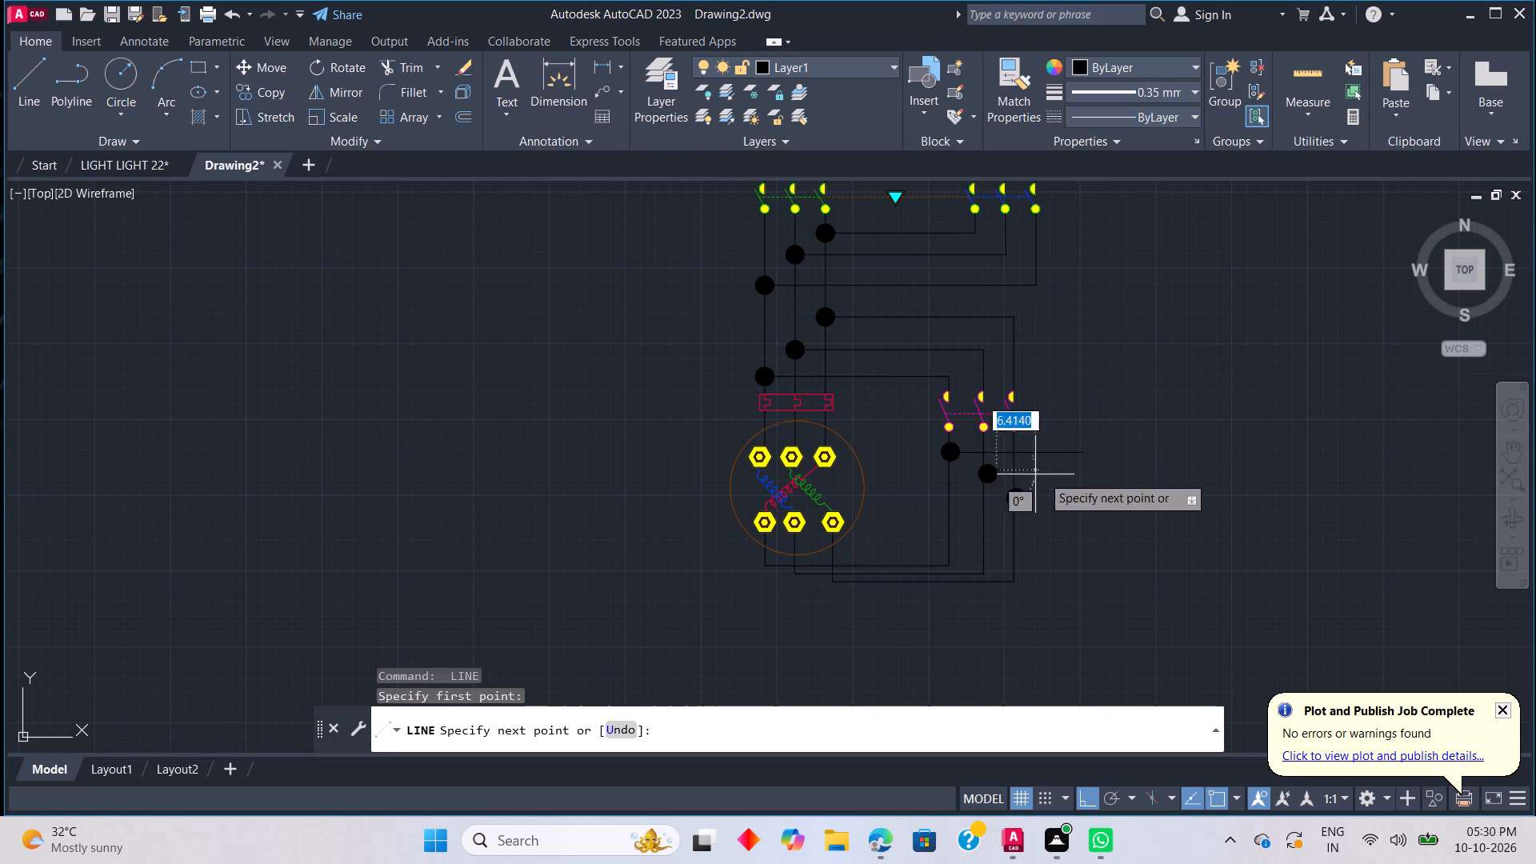
left_click(1105, 464)
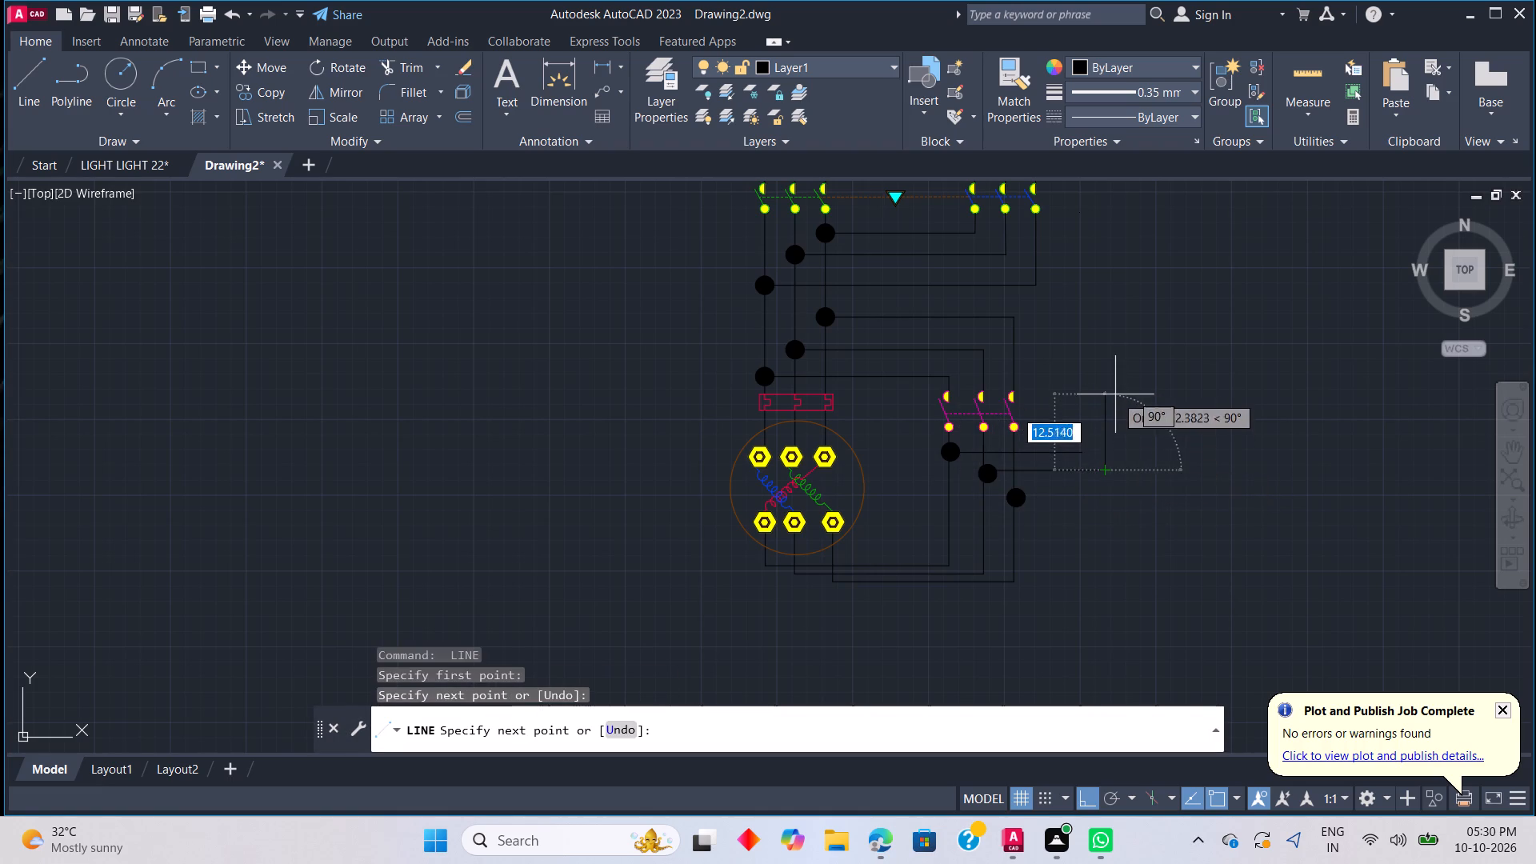
left_click(1115, 390)
key("Escape")
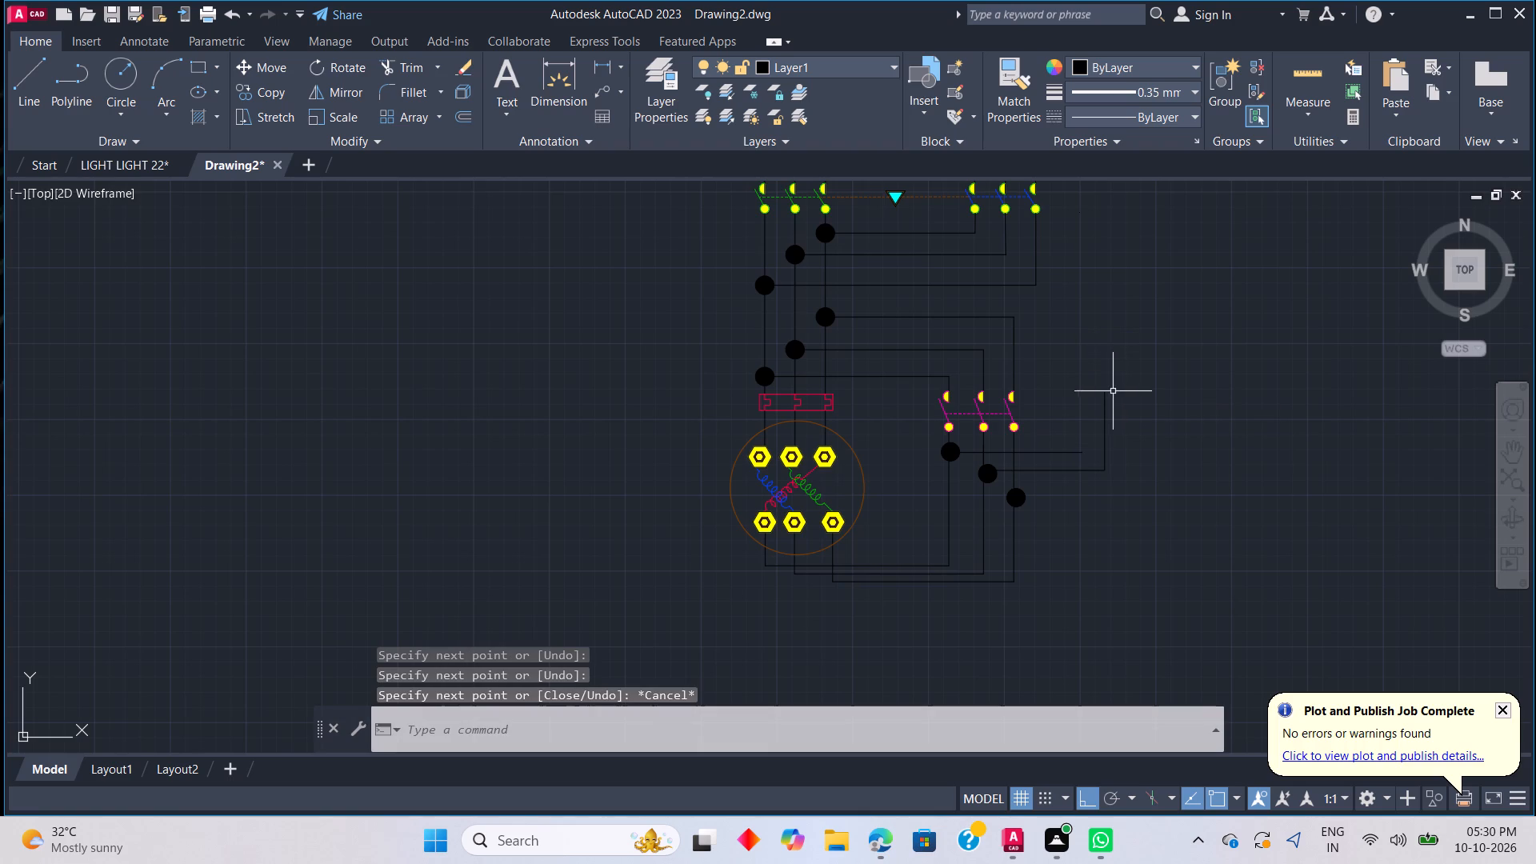
Draw a horizontal guide line rightward from the bottom of the third contact's lower terminal, crossing past the middle dot's vertical wire.
key("l")
key("space")
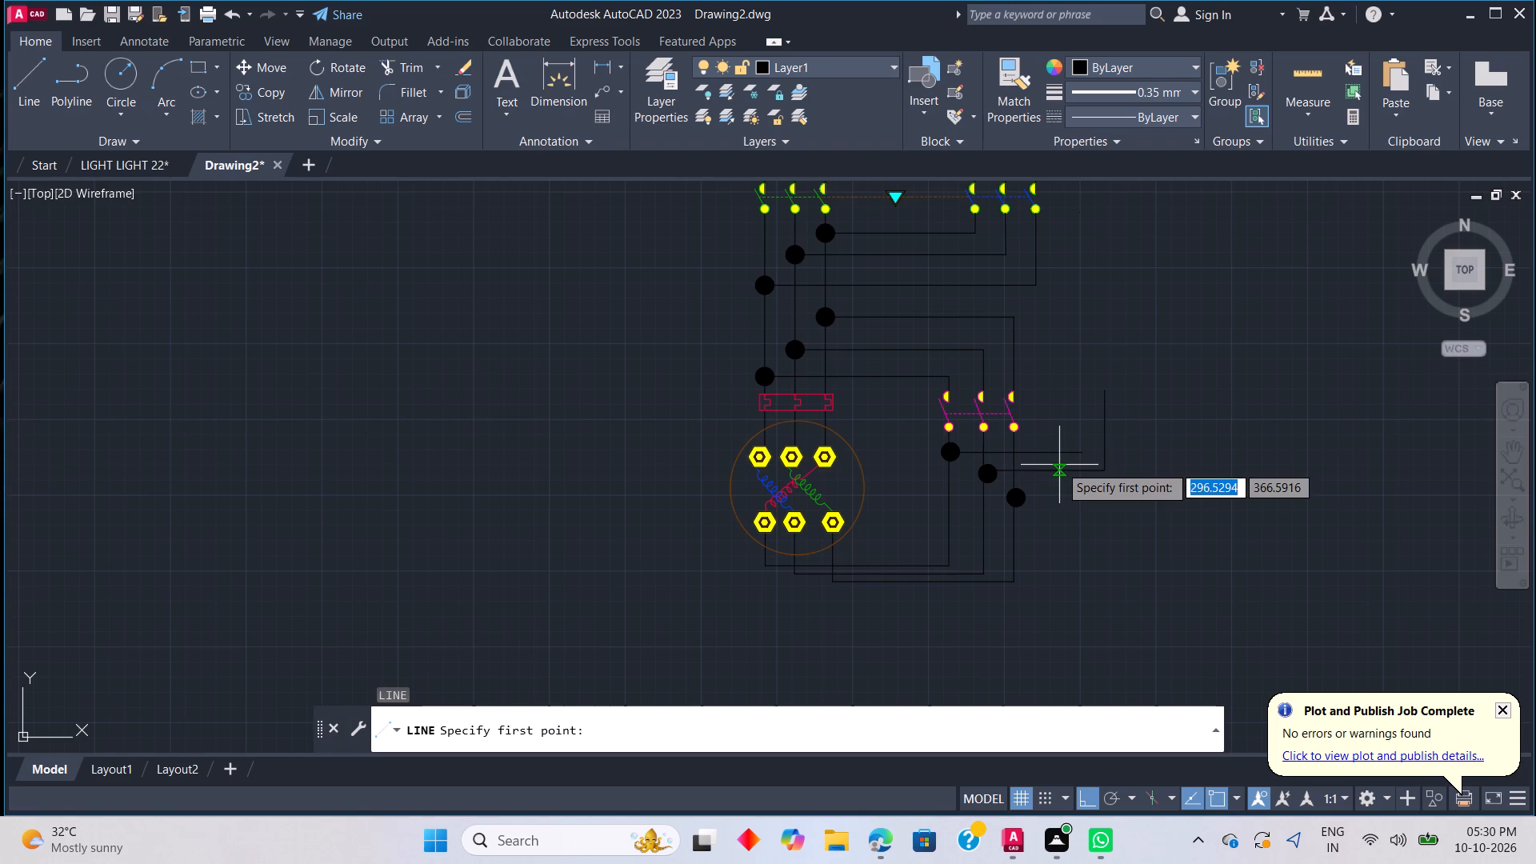
scroll(1062, 452, "up", 3)
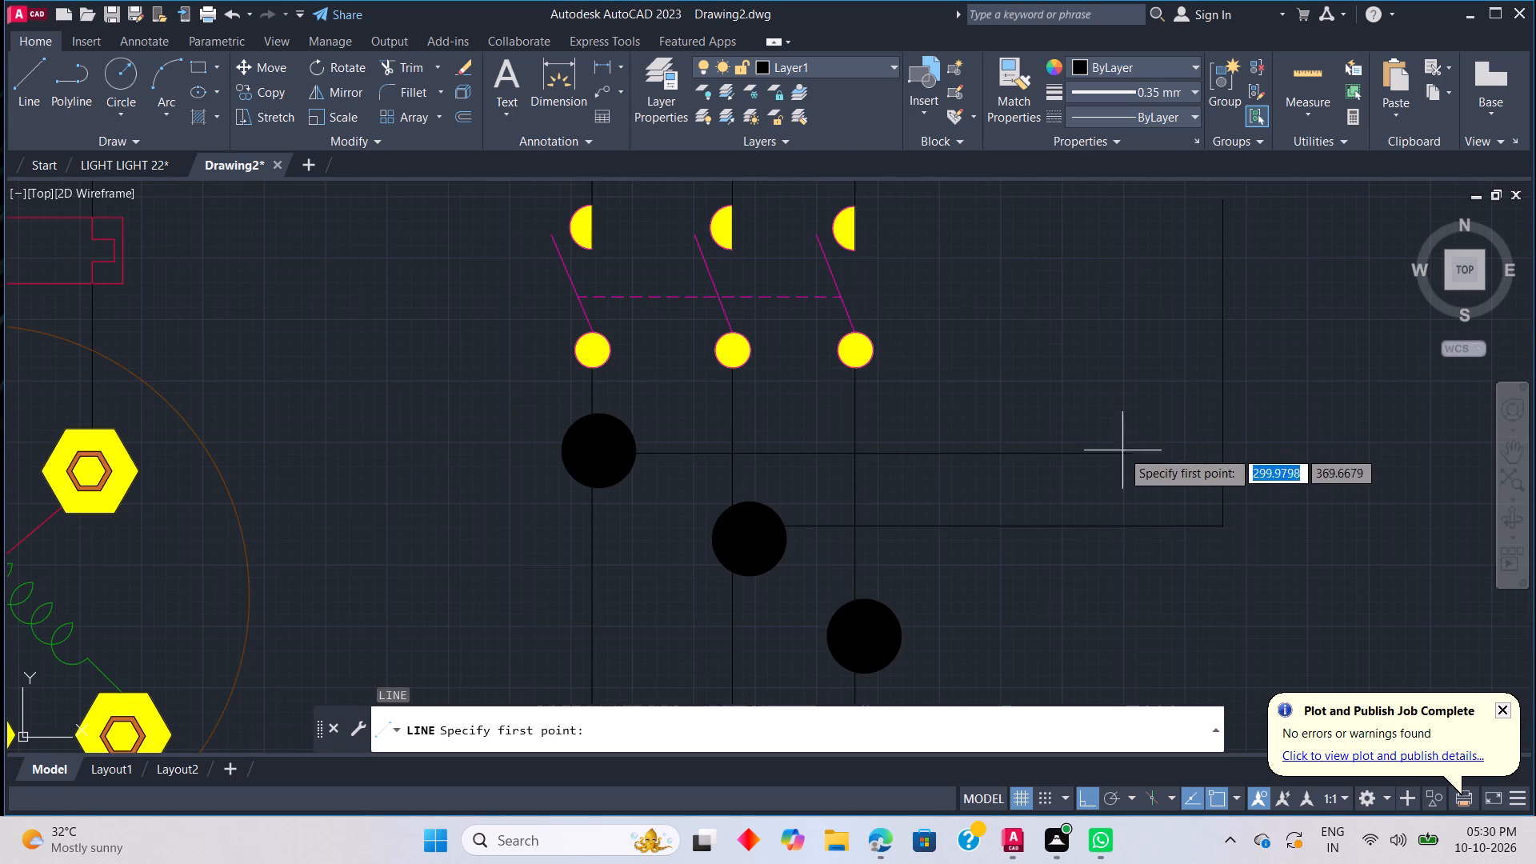
left_click(854, 363)
left_click(1289, 370)
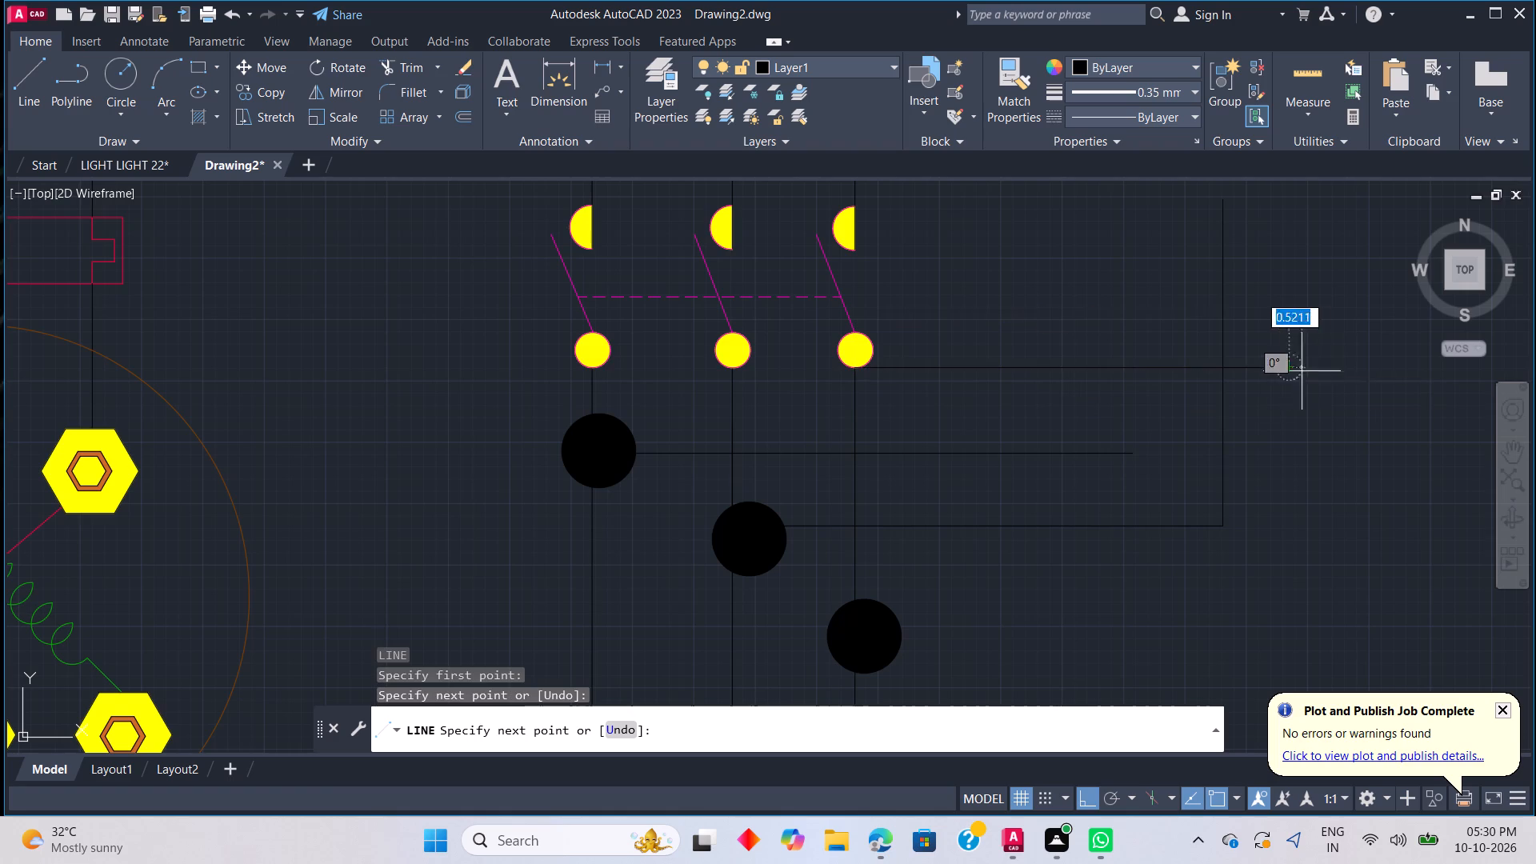
key("Escape")
Draw a vertical line from the end of the uppermost dot's horizontal wire up past the guide line, undoing the slanted first attempt.
key("l")
key("space")
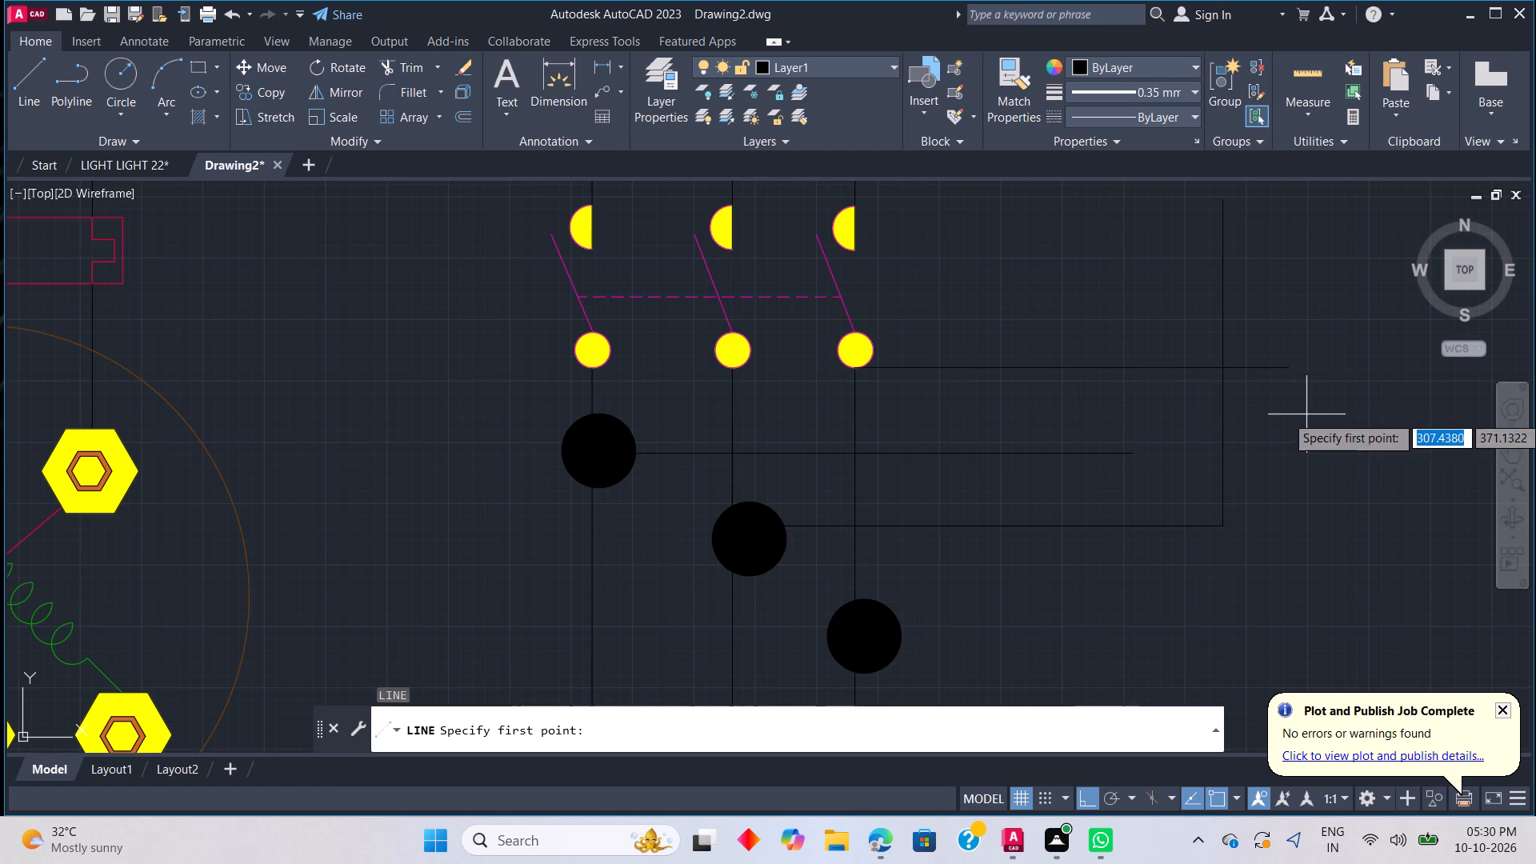
left_click(1127, 457)
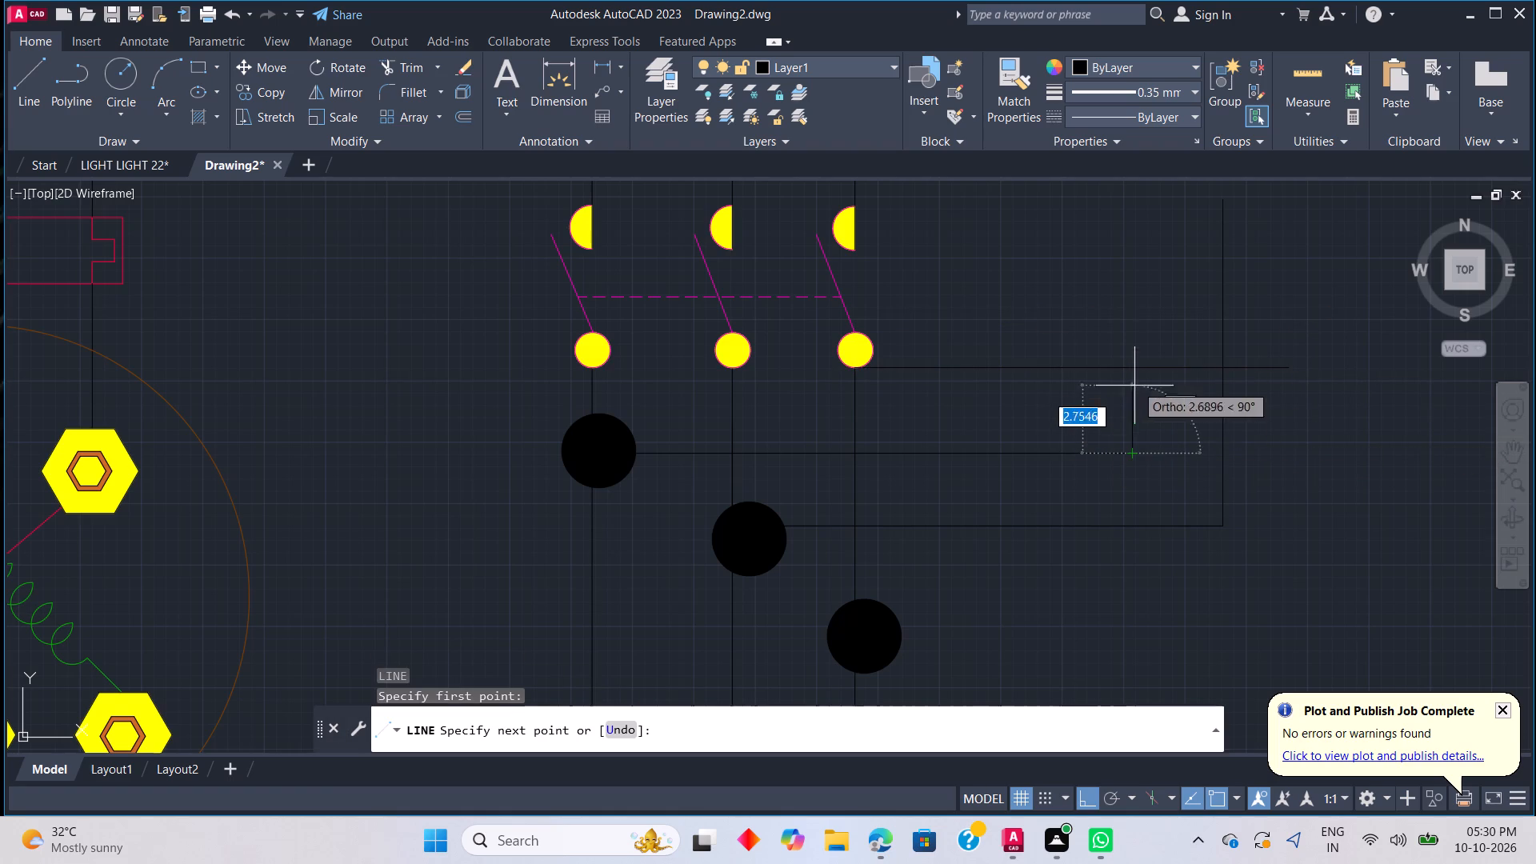
left_click(1141, 363)
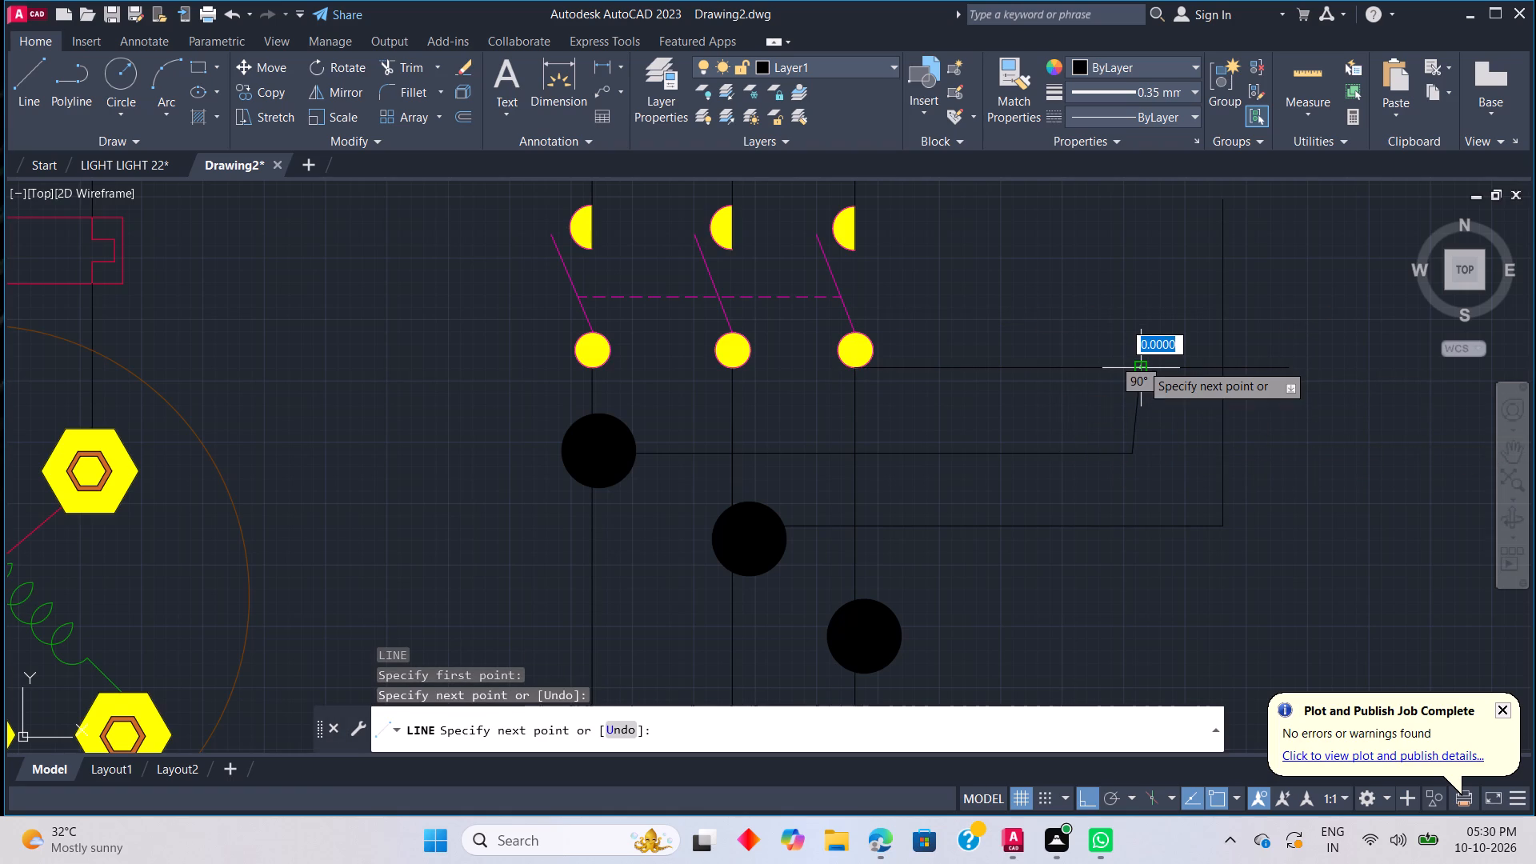
key("ctrl+z")
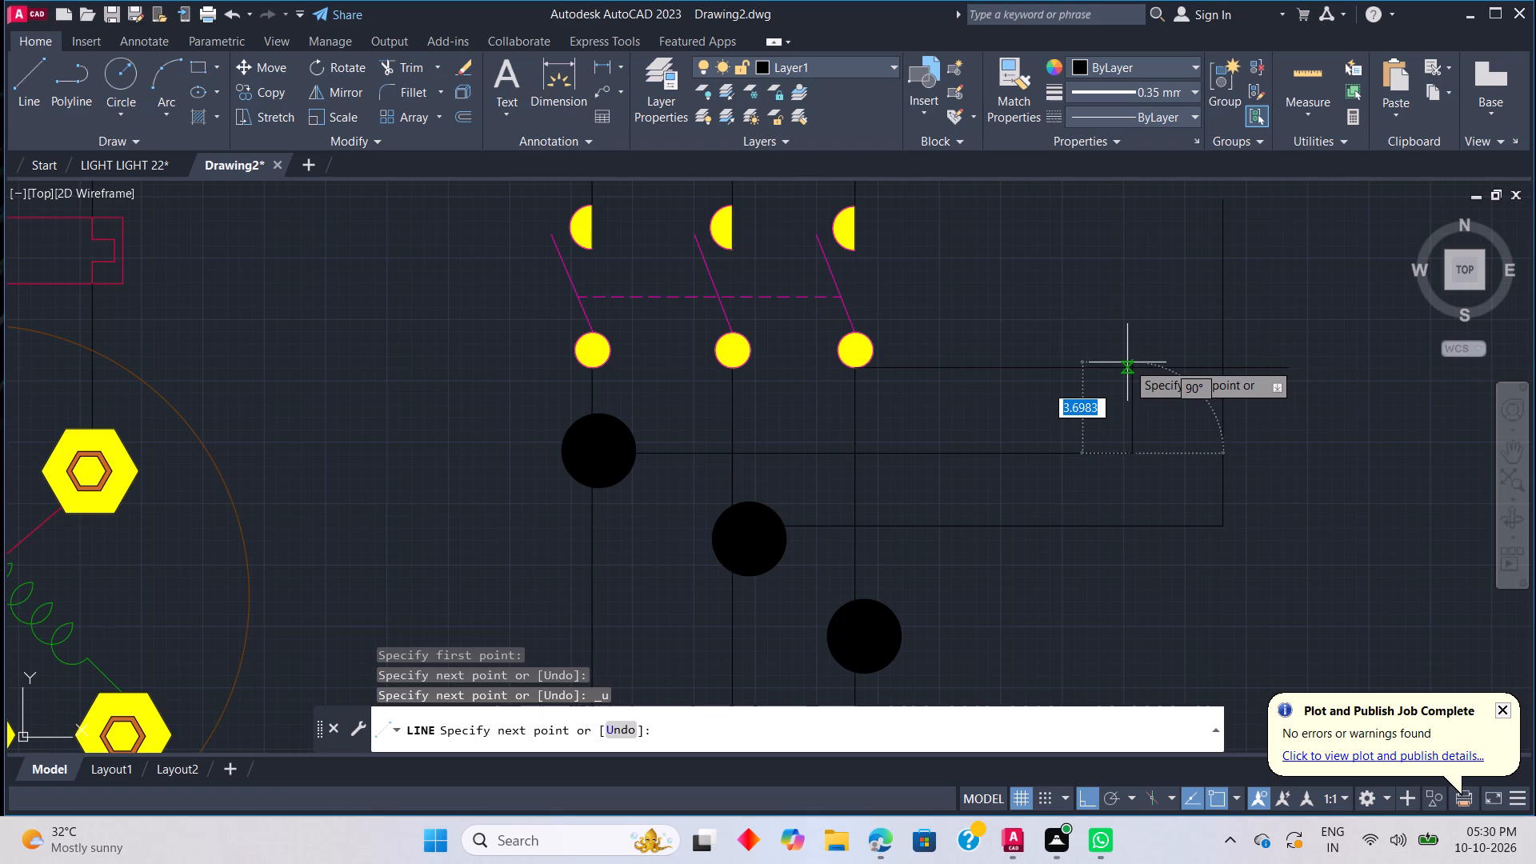
left_click(1135, 332)
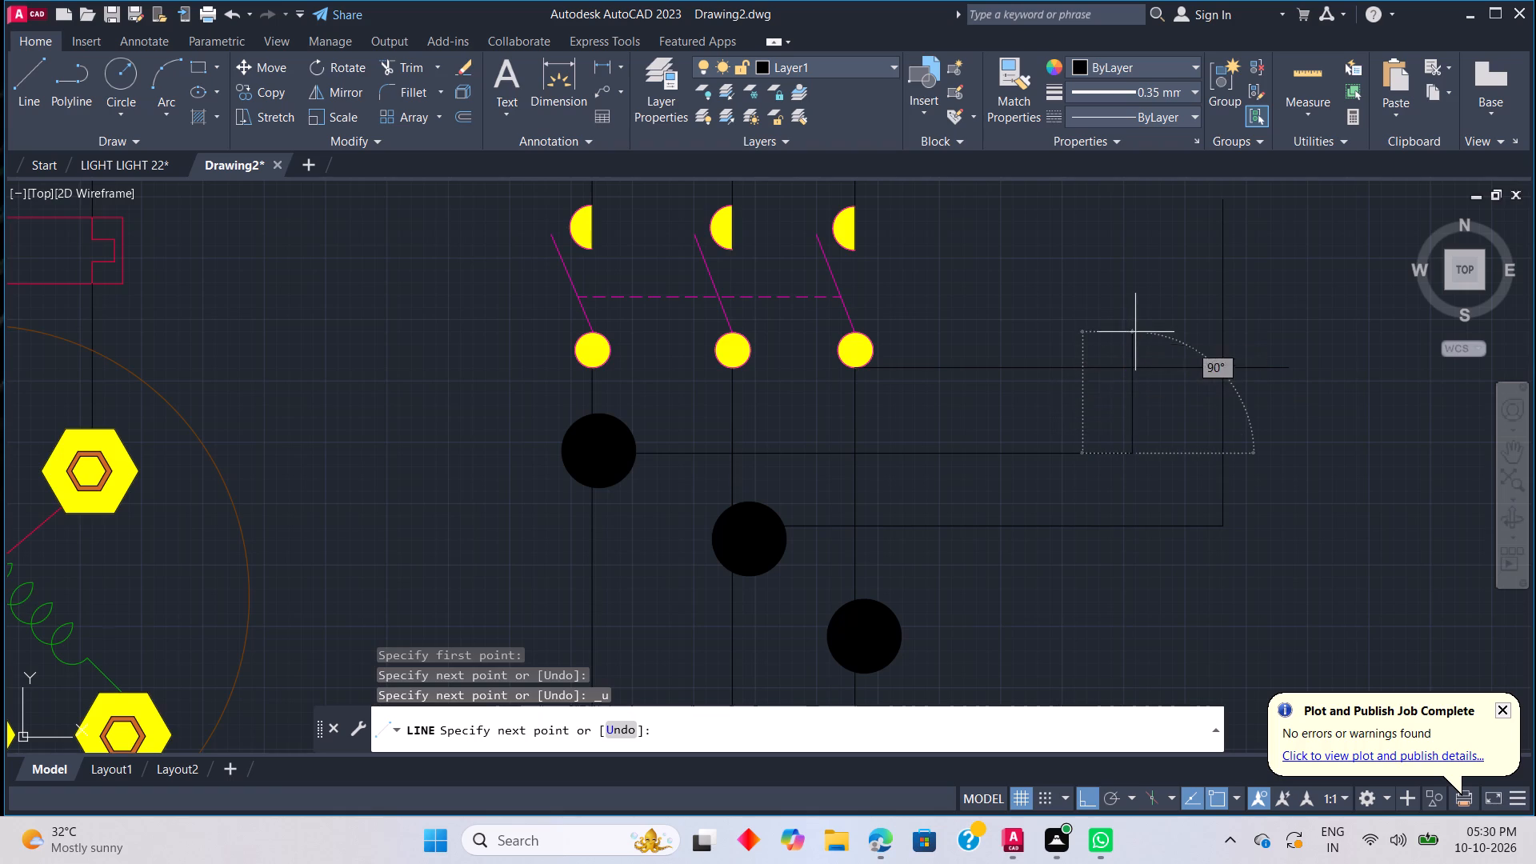
key("Escape")
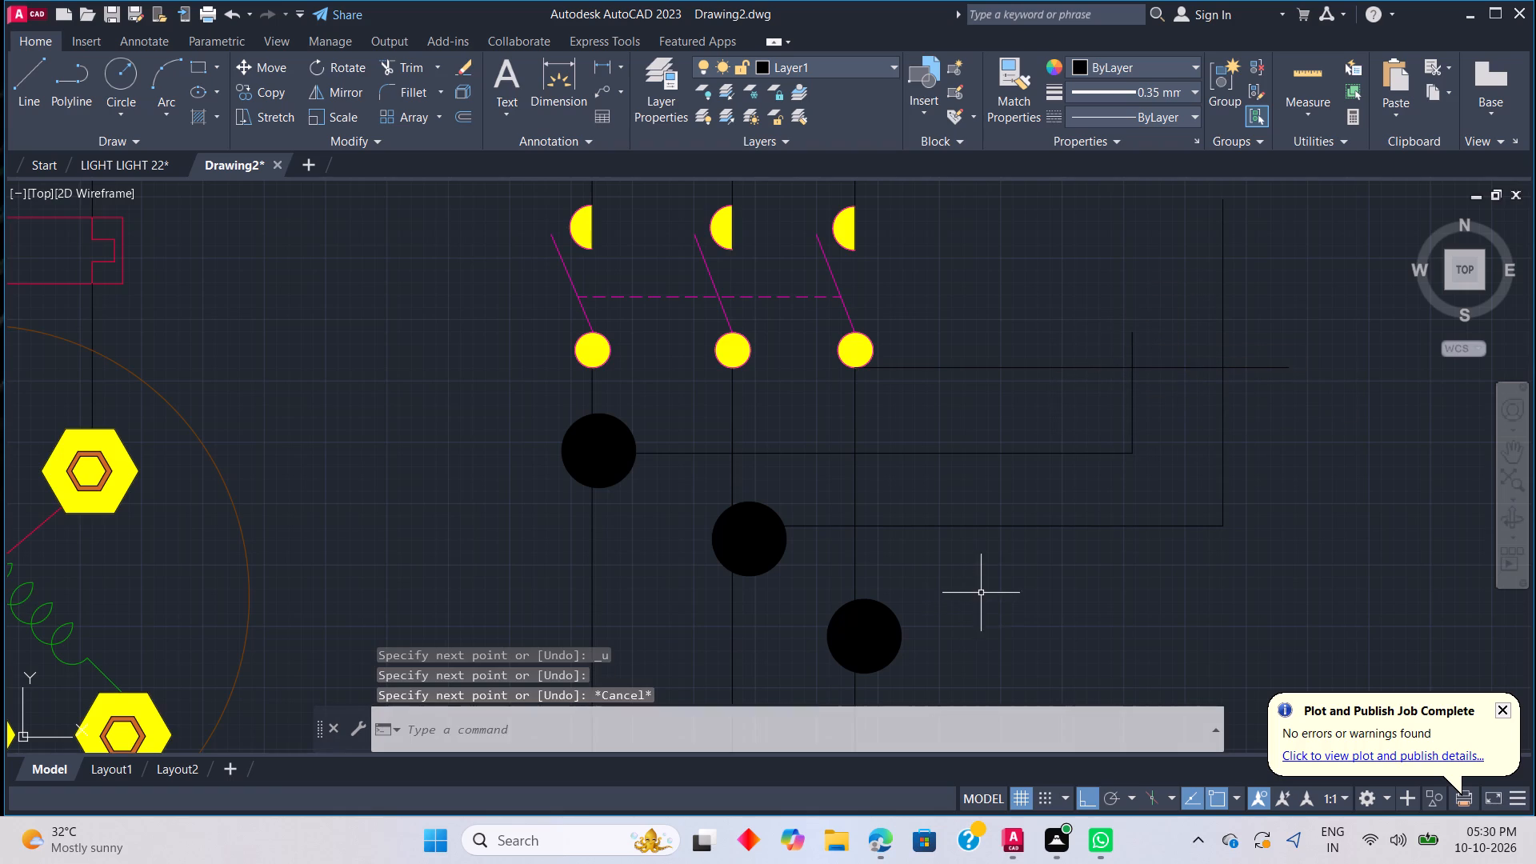
Draw a wire from the lowest new junction dot, about 15.7 units right and about 10.9 units up to the guide line's end.
key("l")
key("space")
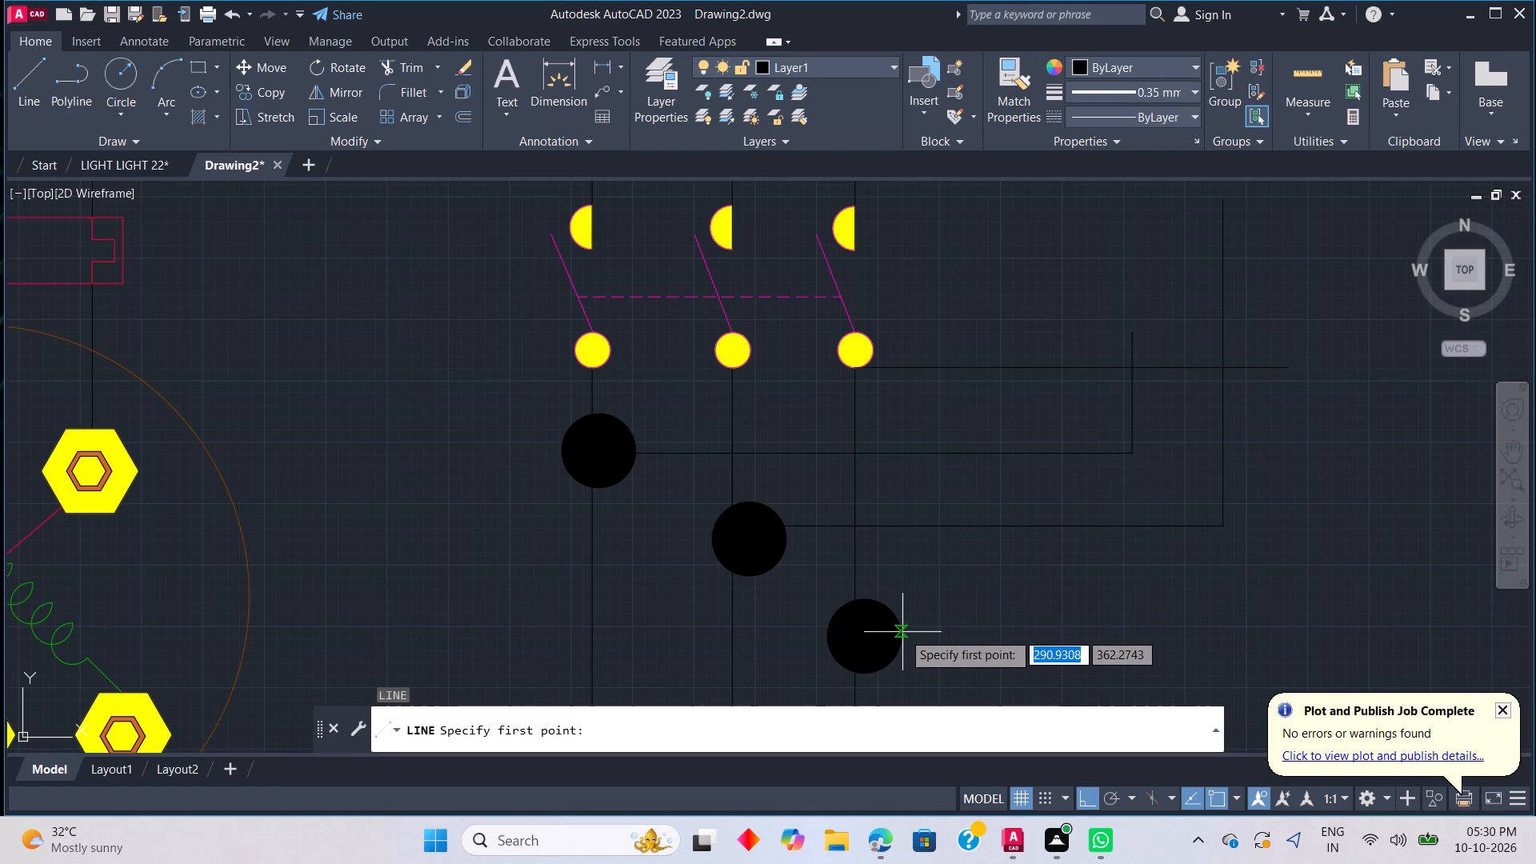
left_click_drag(902, 632, 916, 632)
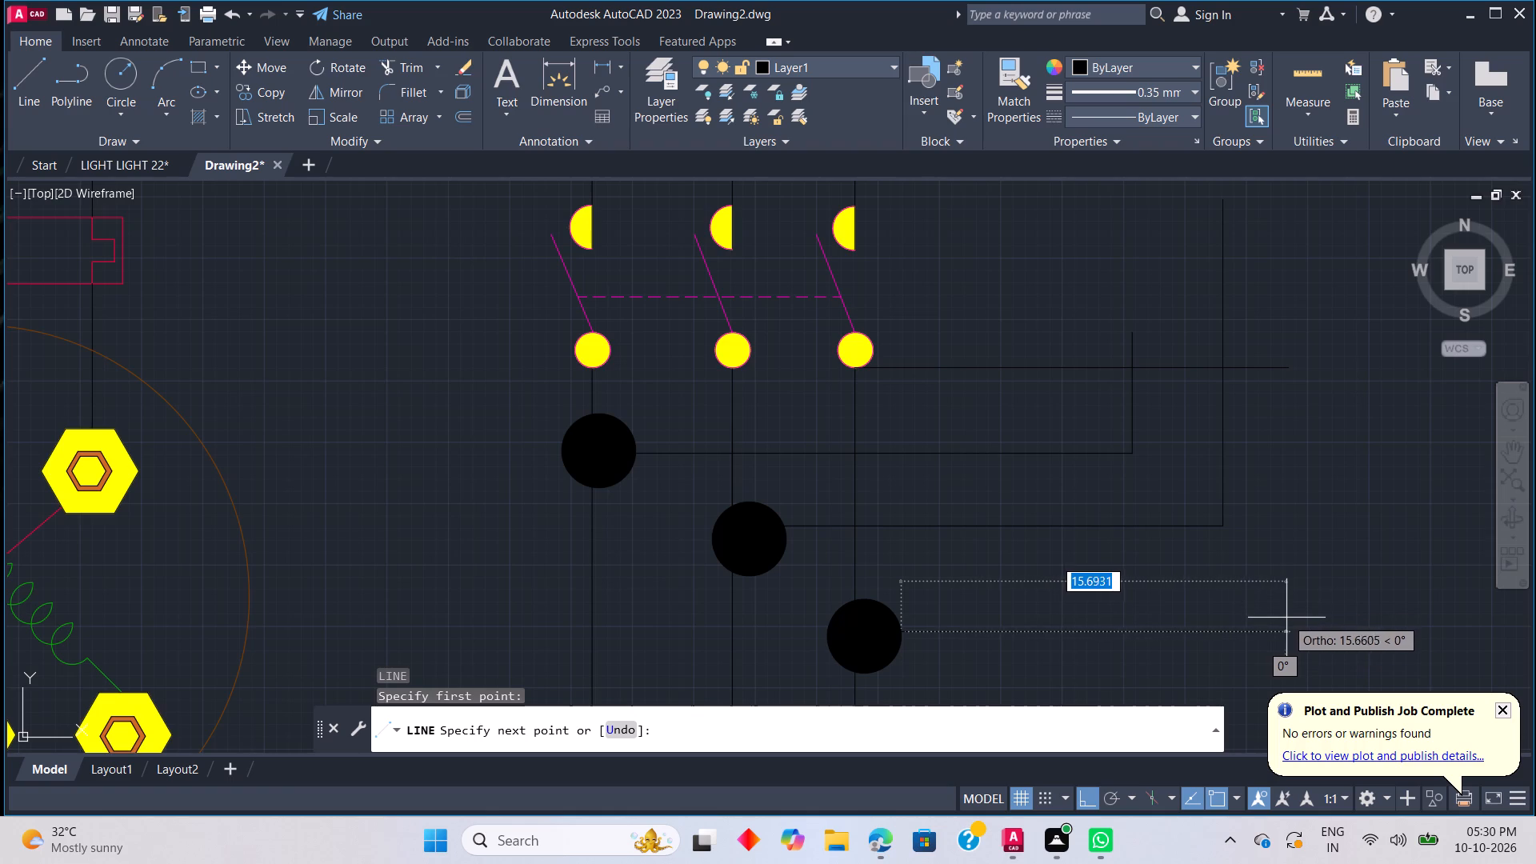
left_click(1287, 618)
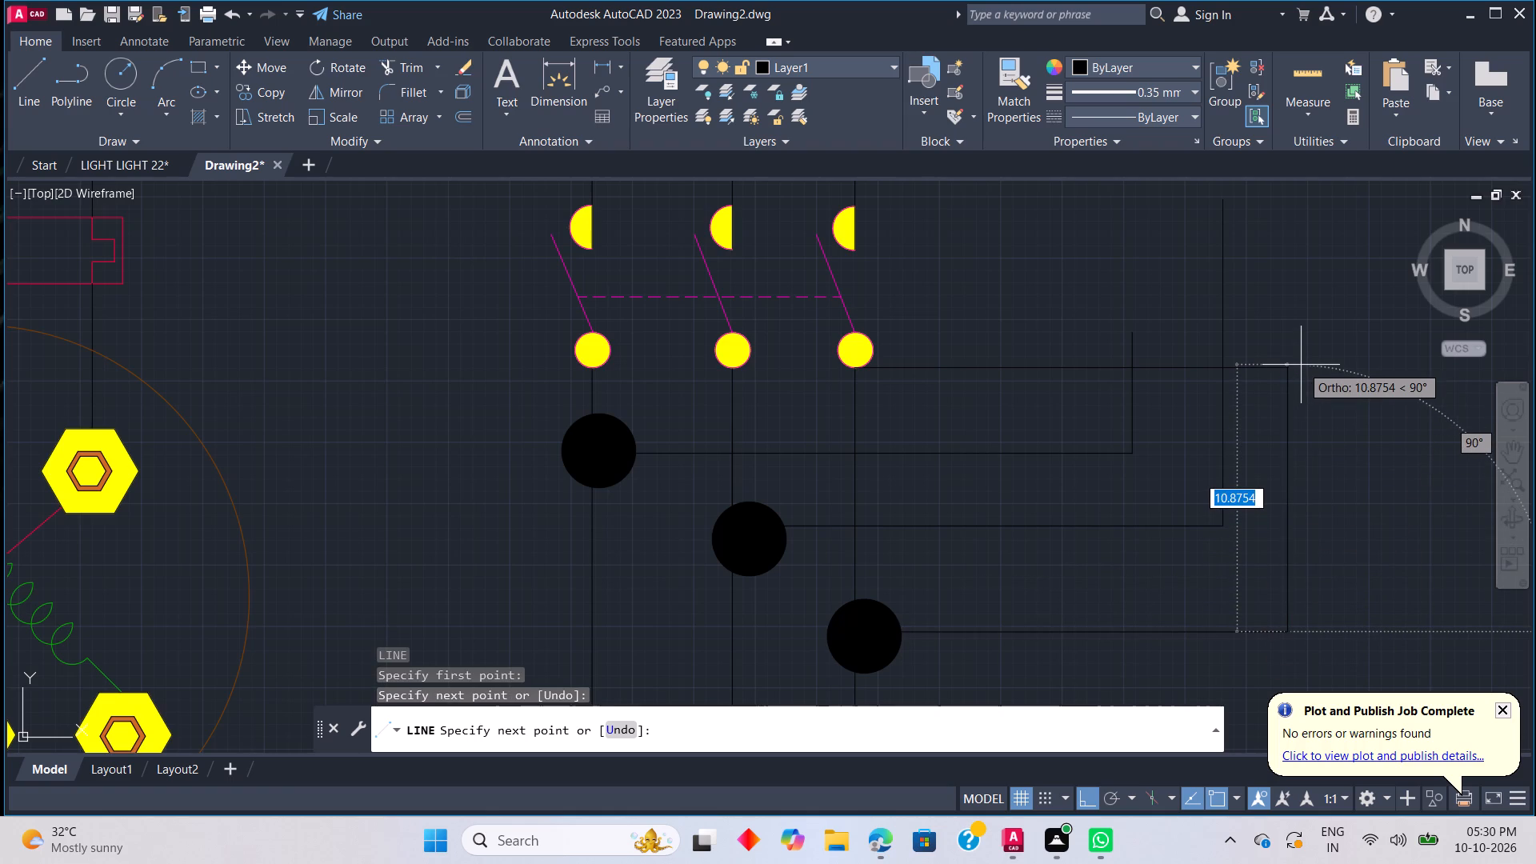
left_click(1301, 365)
key("Escape")
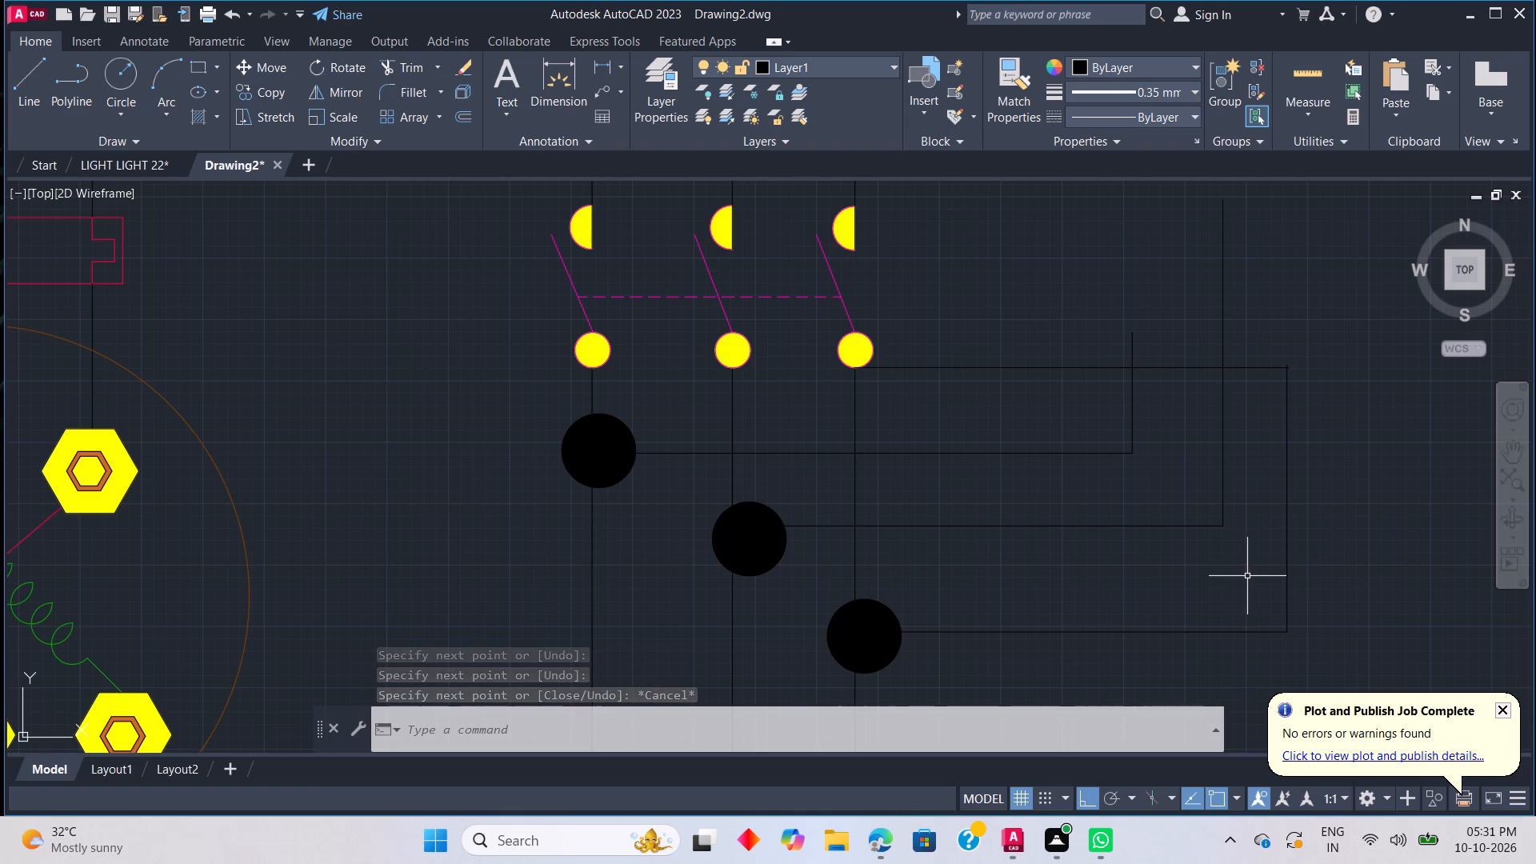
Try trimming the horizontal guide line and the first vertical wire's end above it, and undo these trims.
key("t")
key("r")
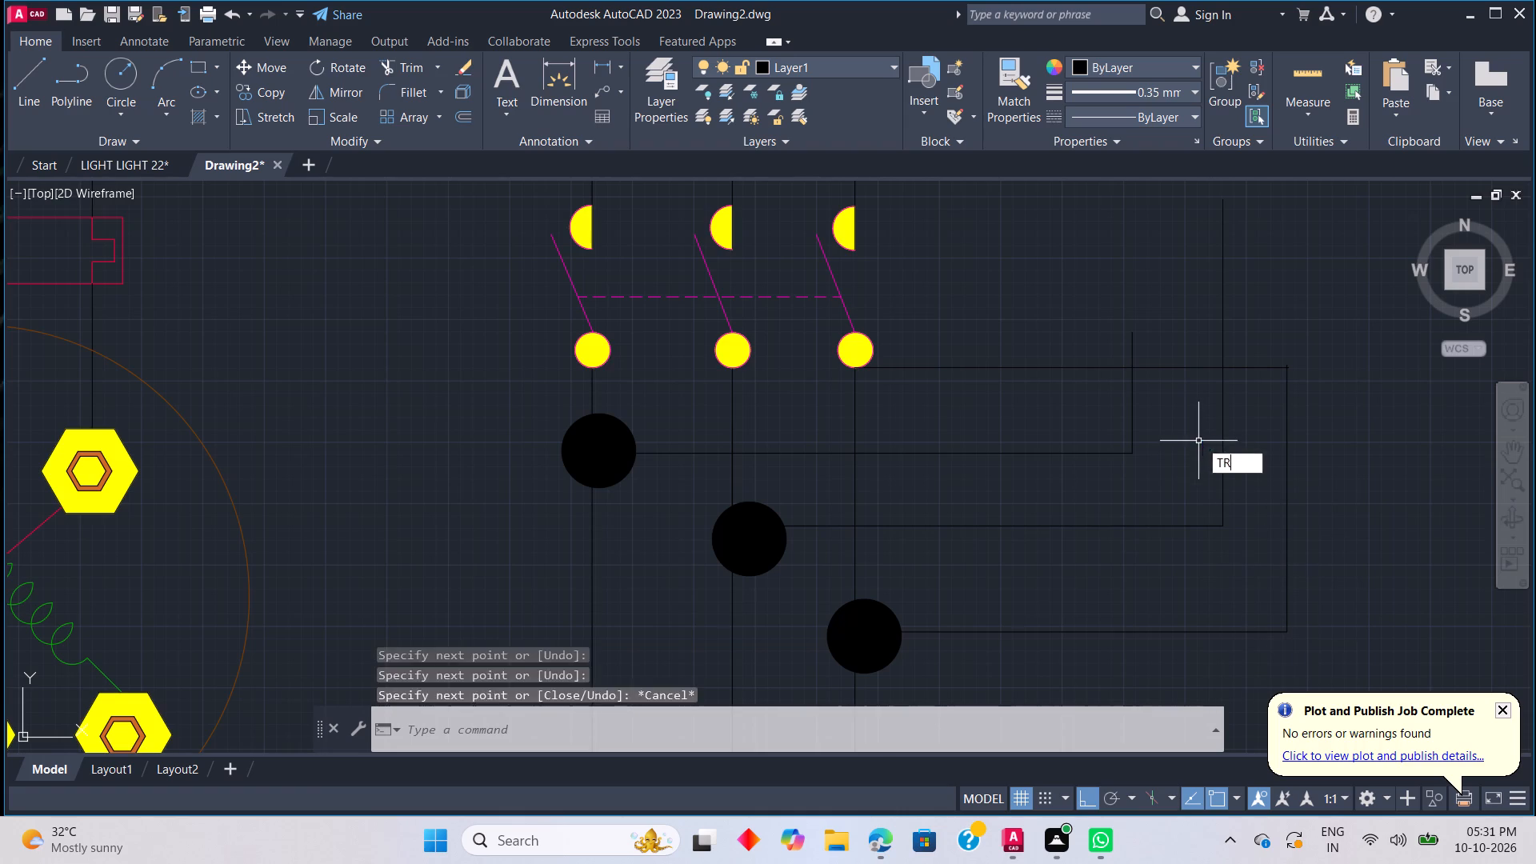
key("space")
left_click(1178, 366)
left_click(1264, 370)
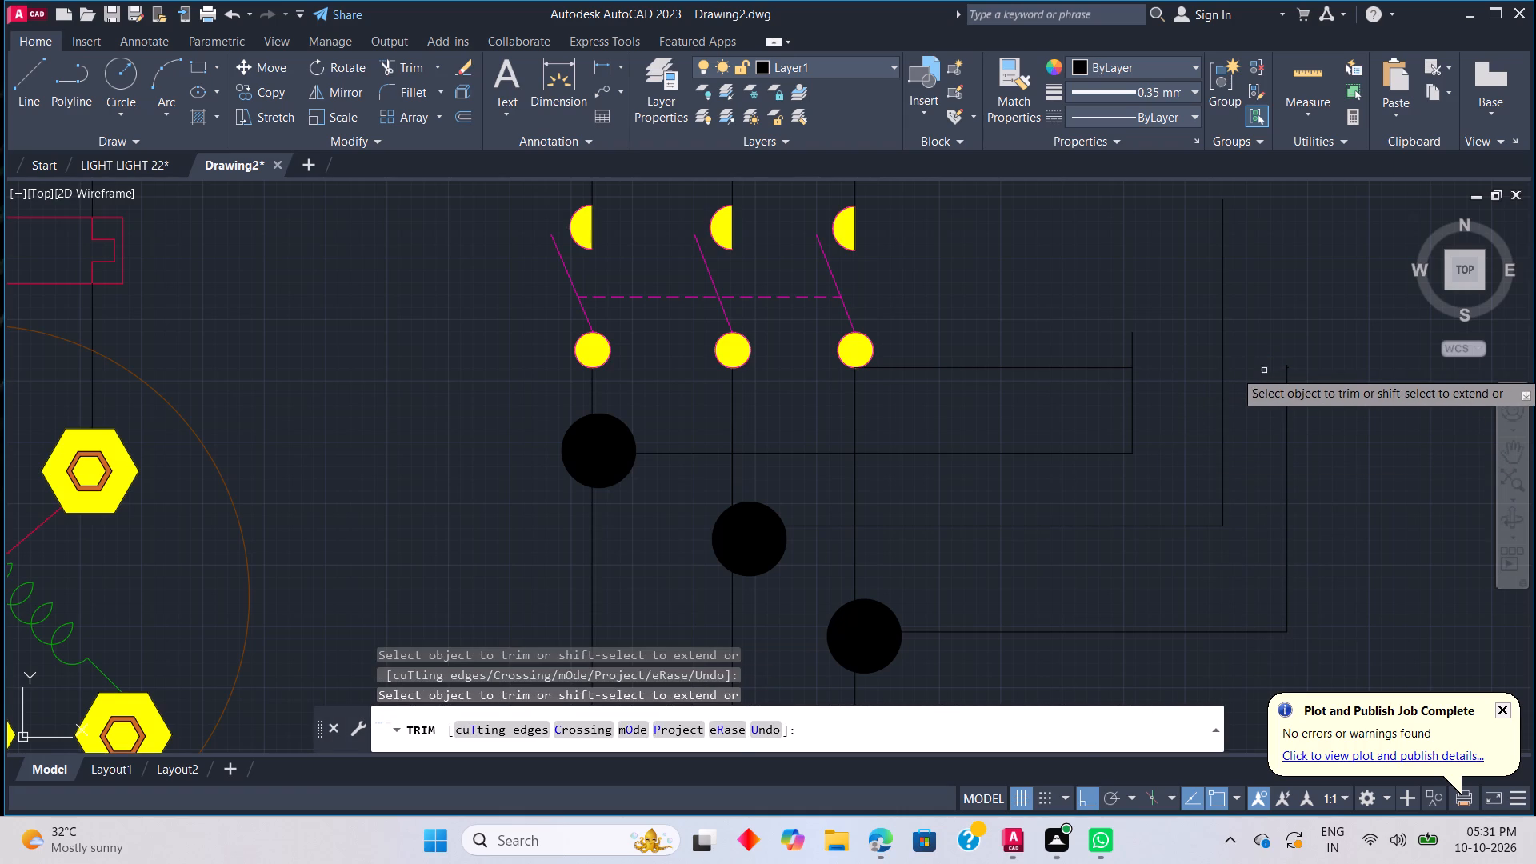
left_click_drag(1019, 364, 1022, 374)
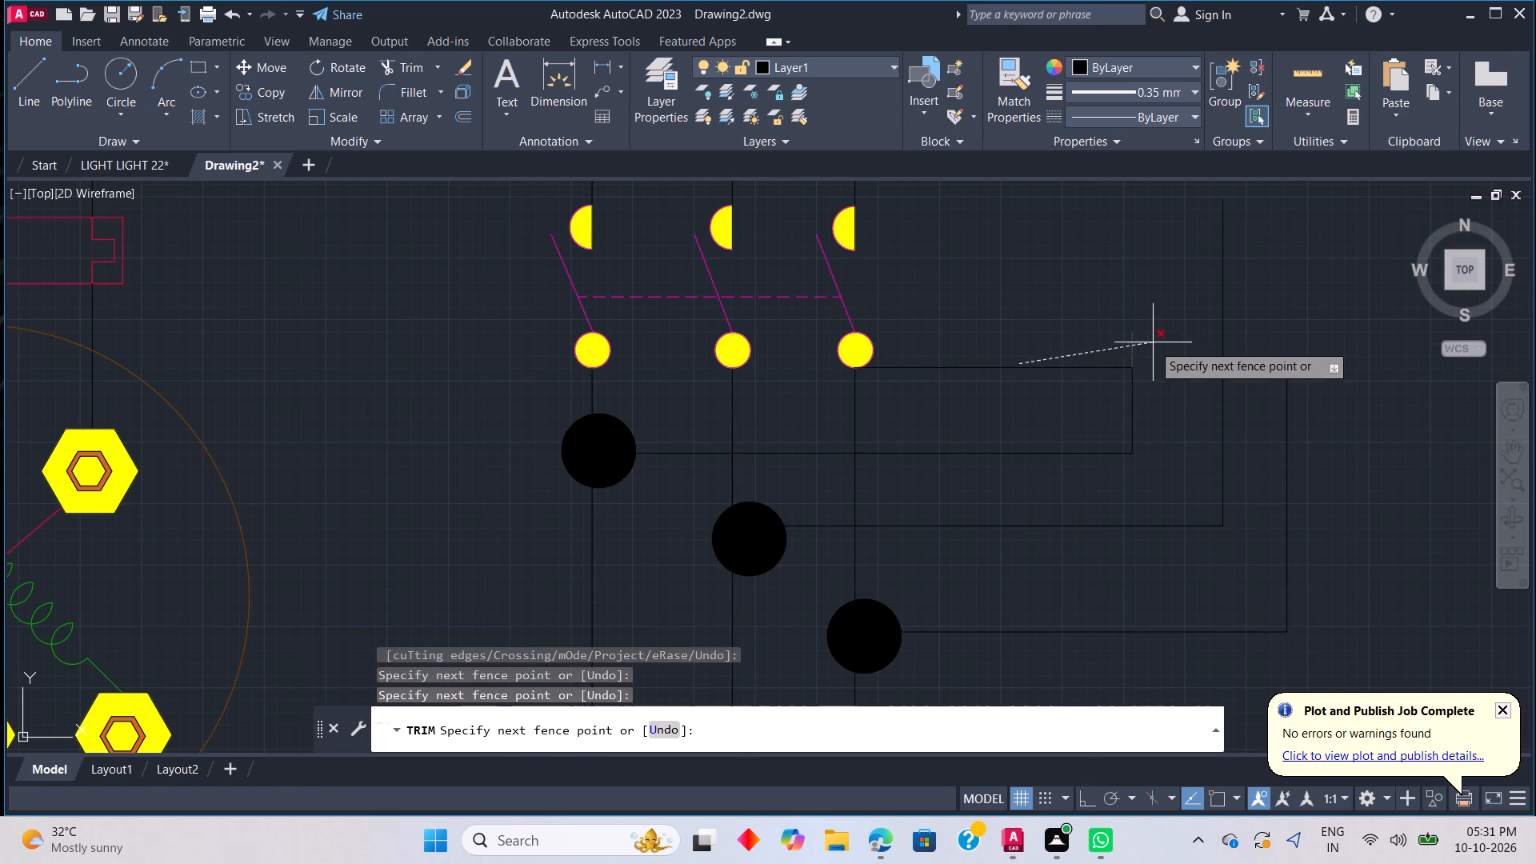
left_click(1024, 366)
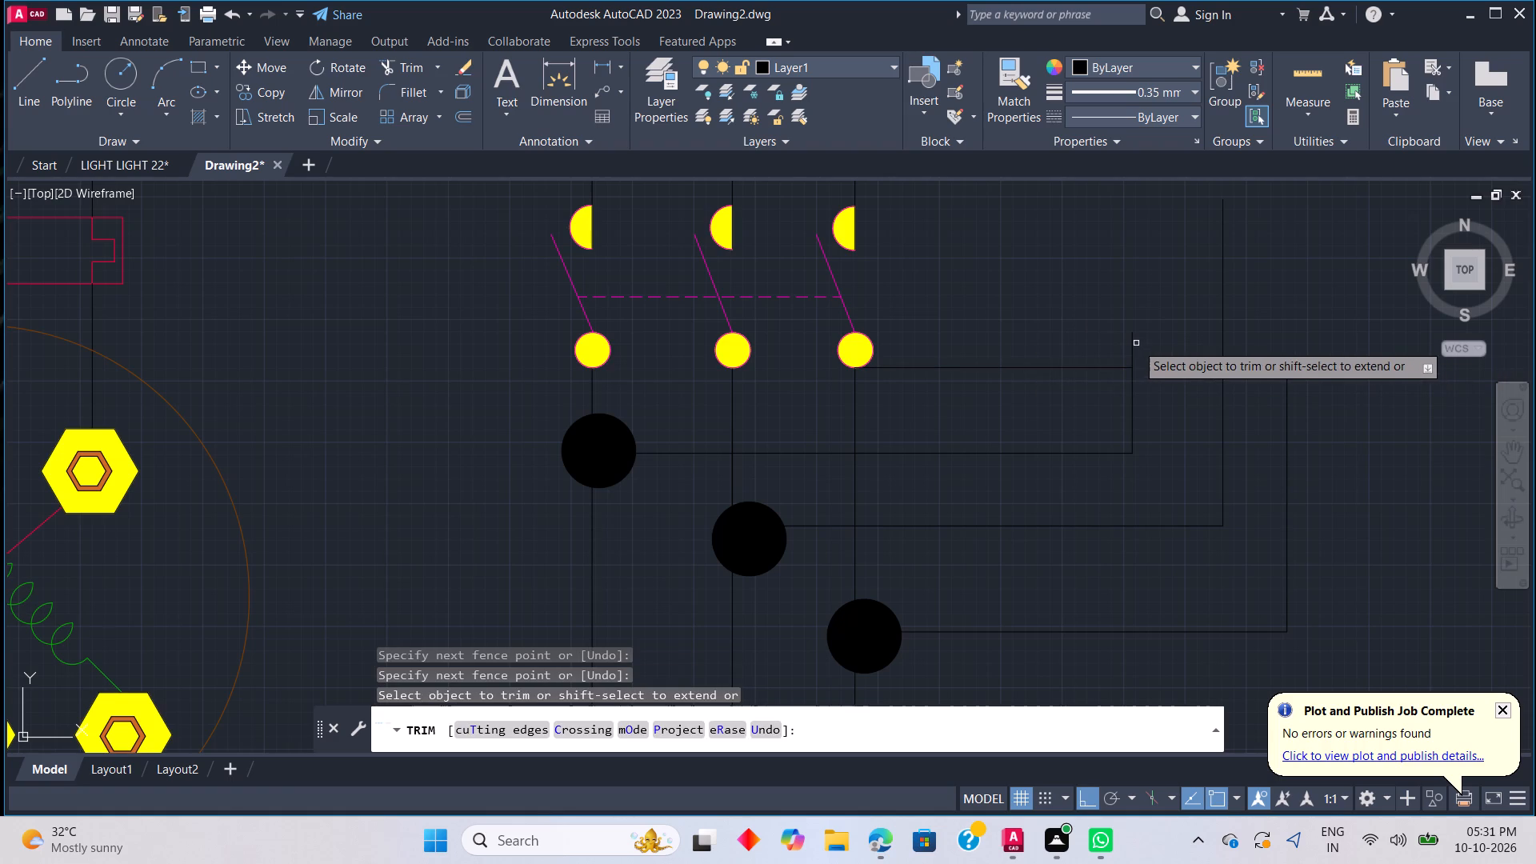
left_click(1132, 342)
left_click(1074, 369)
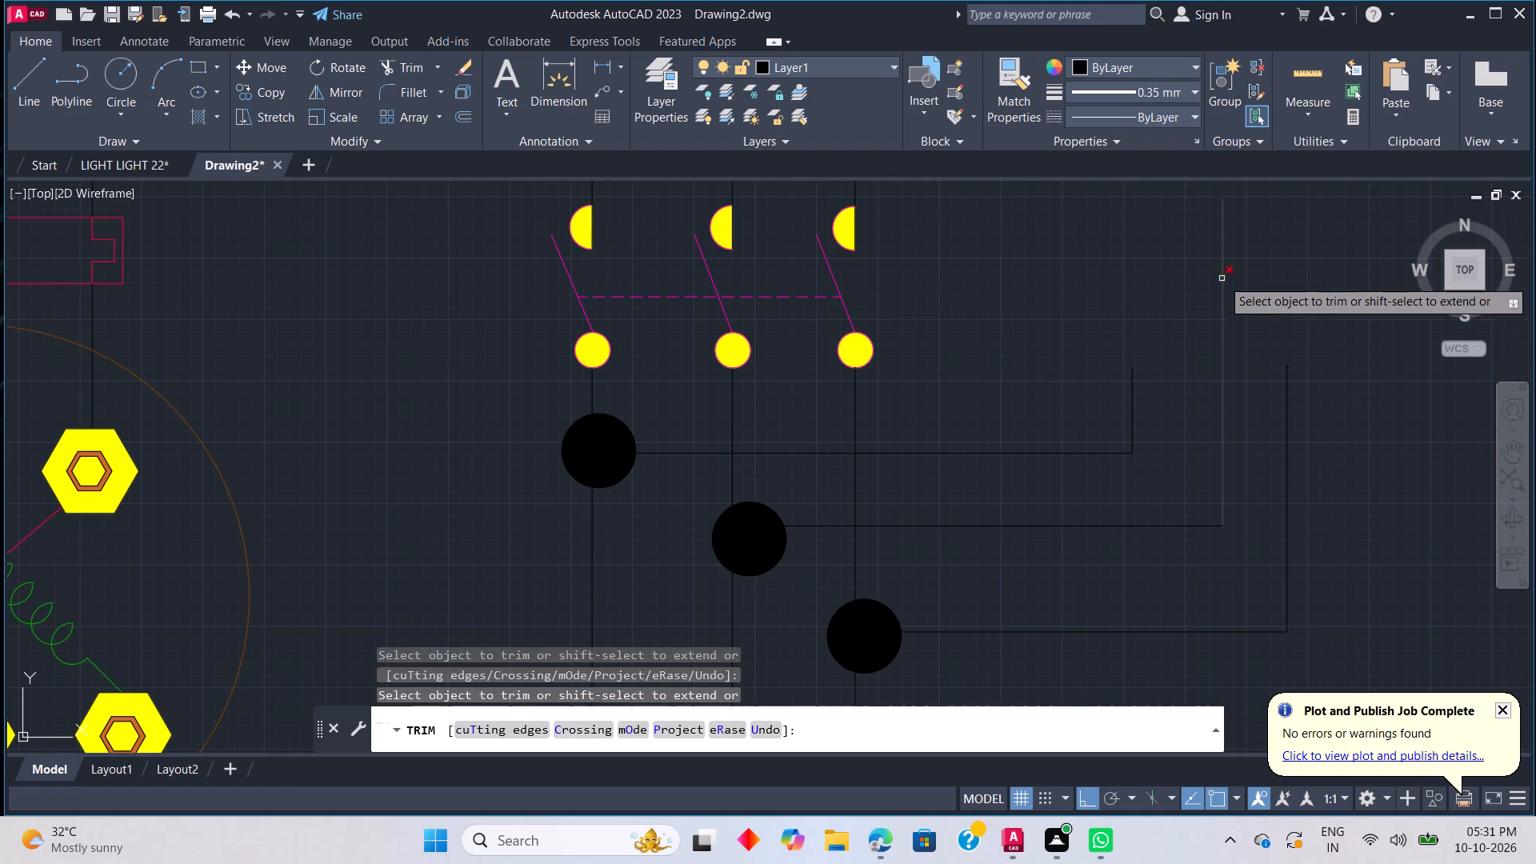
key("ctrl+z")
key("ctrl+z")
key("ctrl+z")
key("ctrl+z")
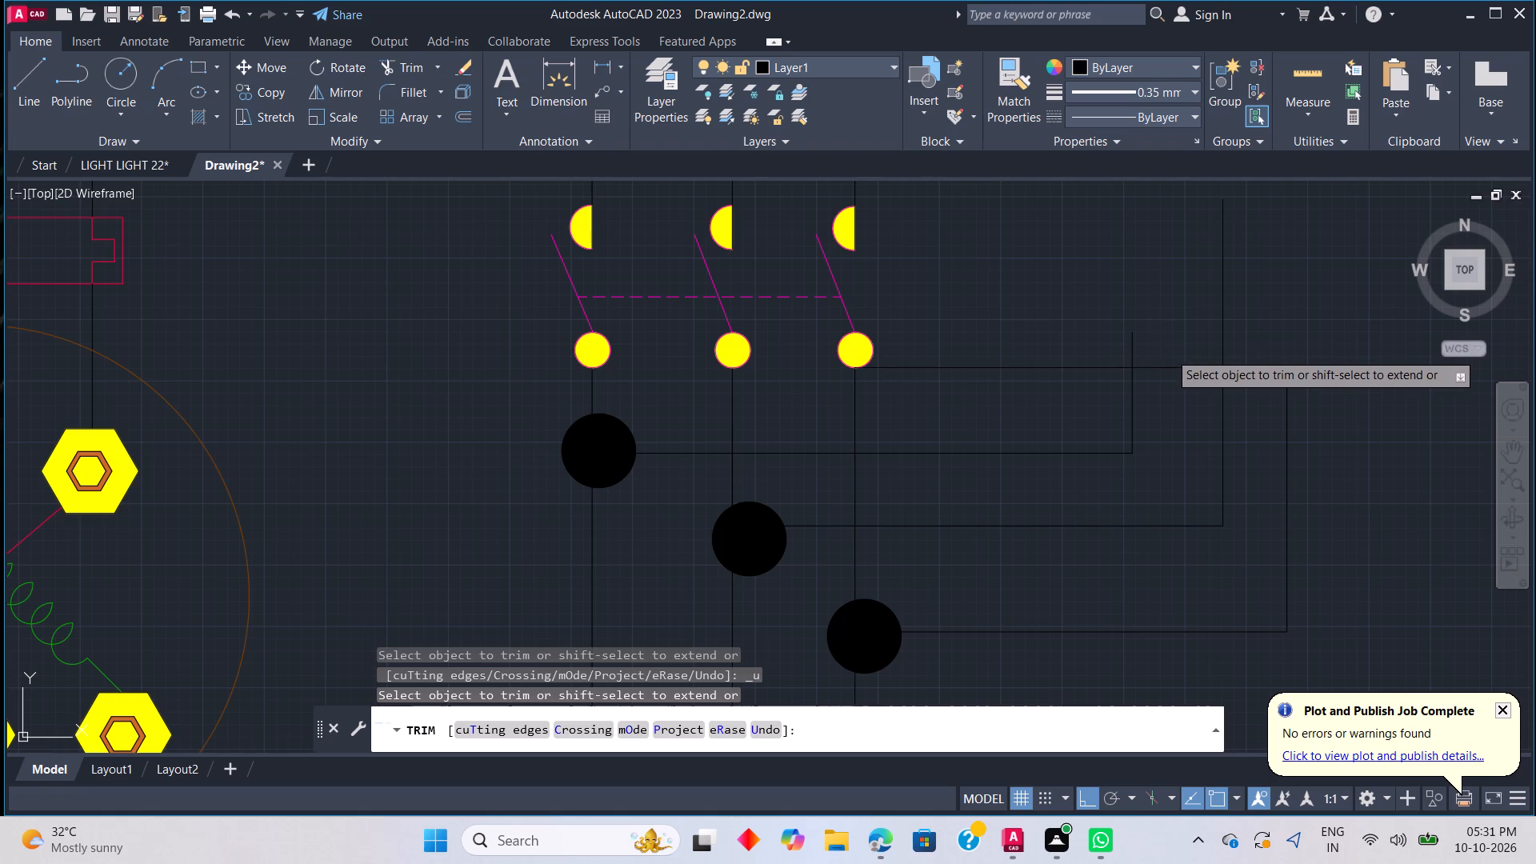
Trim the middle vertical wire above the guide line and remove the guide line's sections beyond the first vertical wire.
left_click(1222, 322)
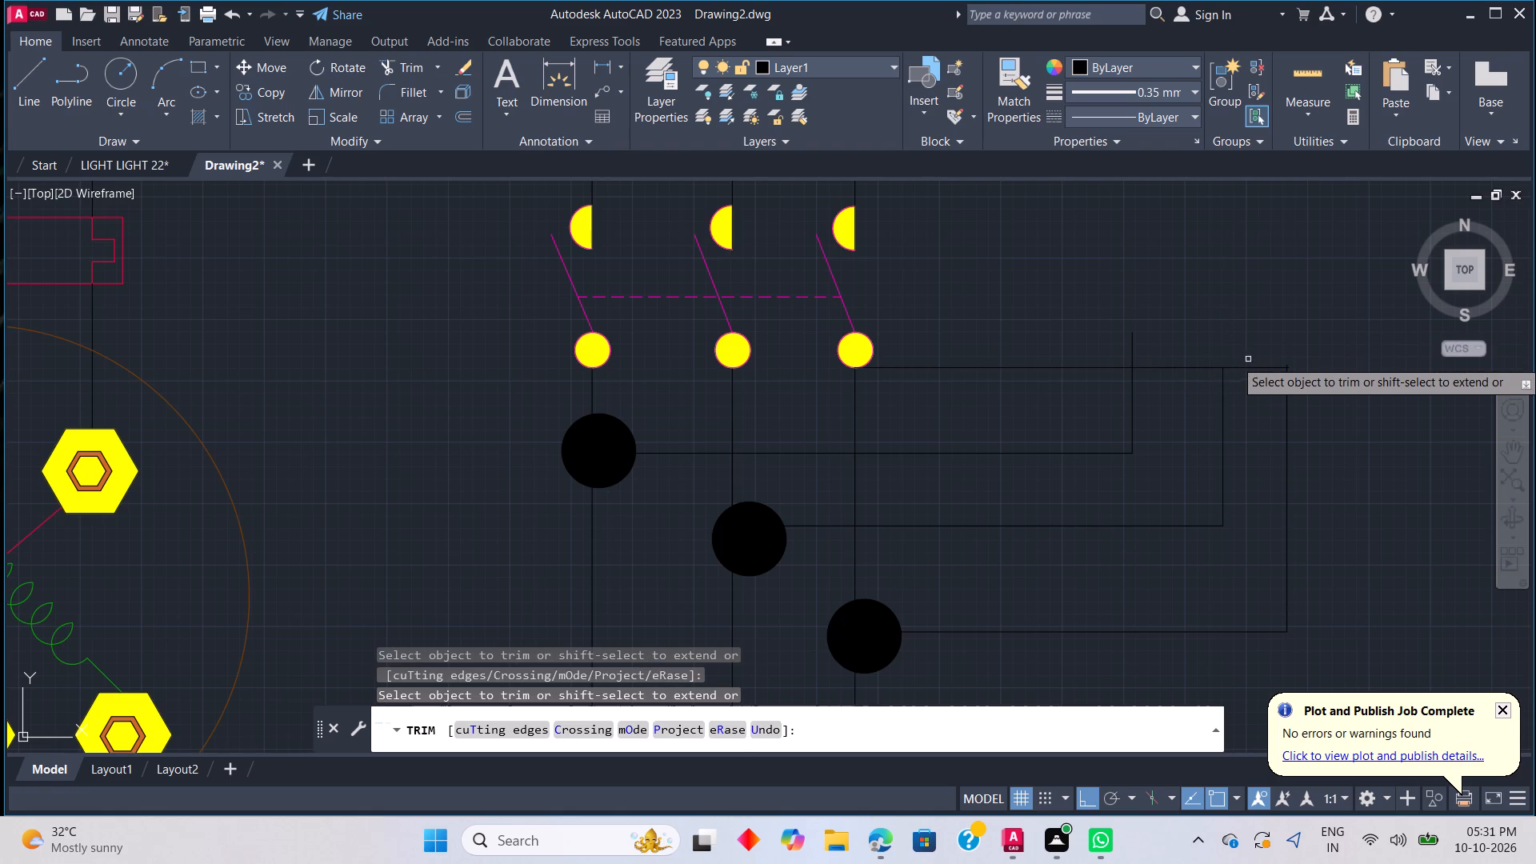
left_click(1253, 367)
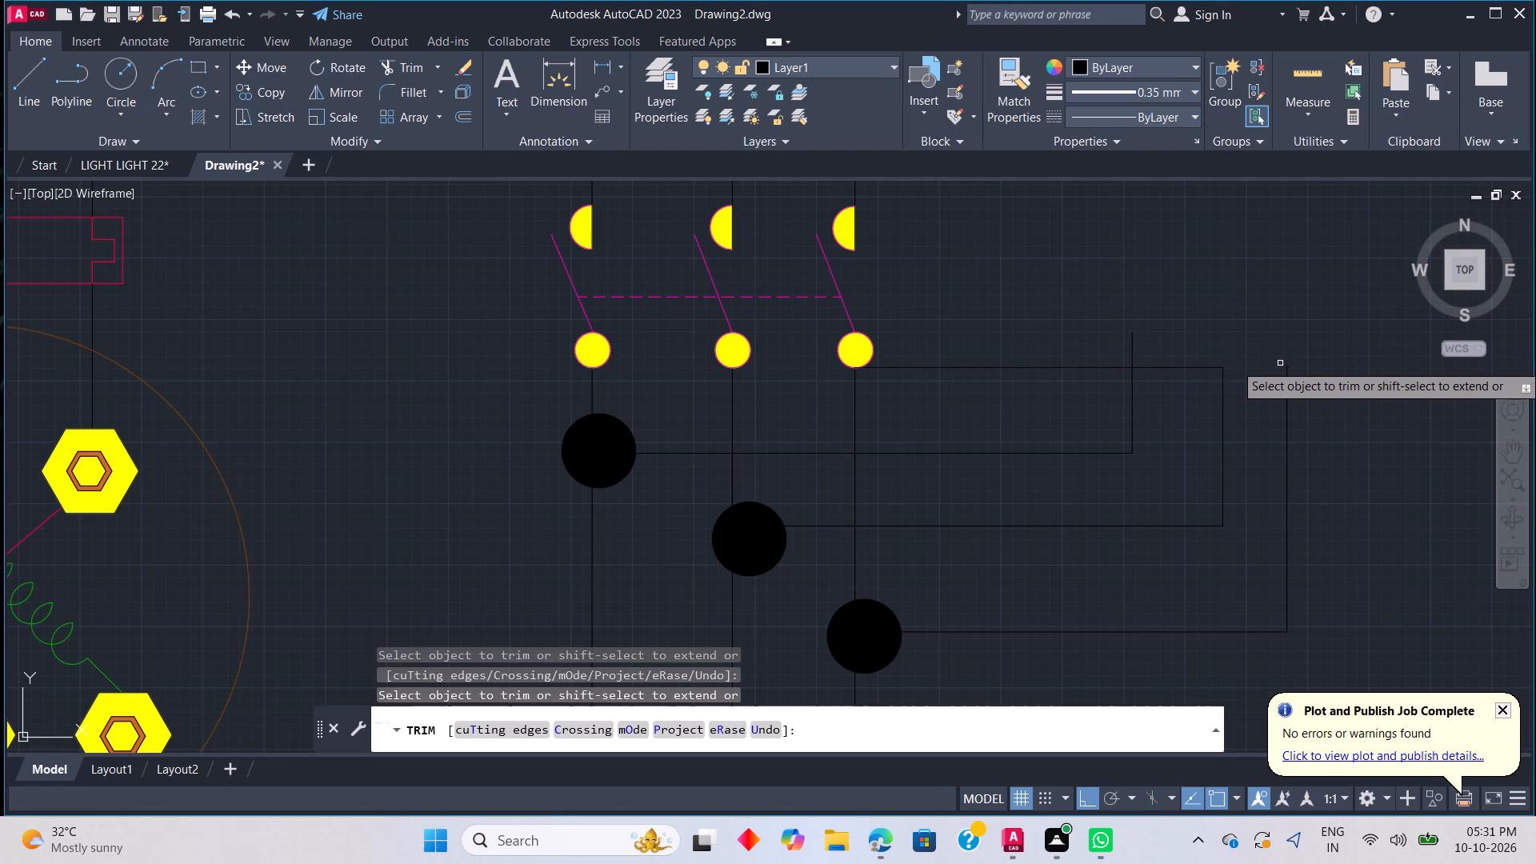
key("ctrl+z")
scroll(1294, 365, "up", 3)
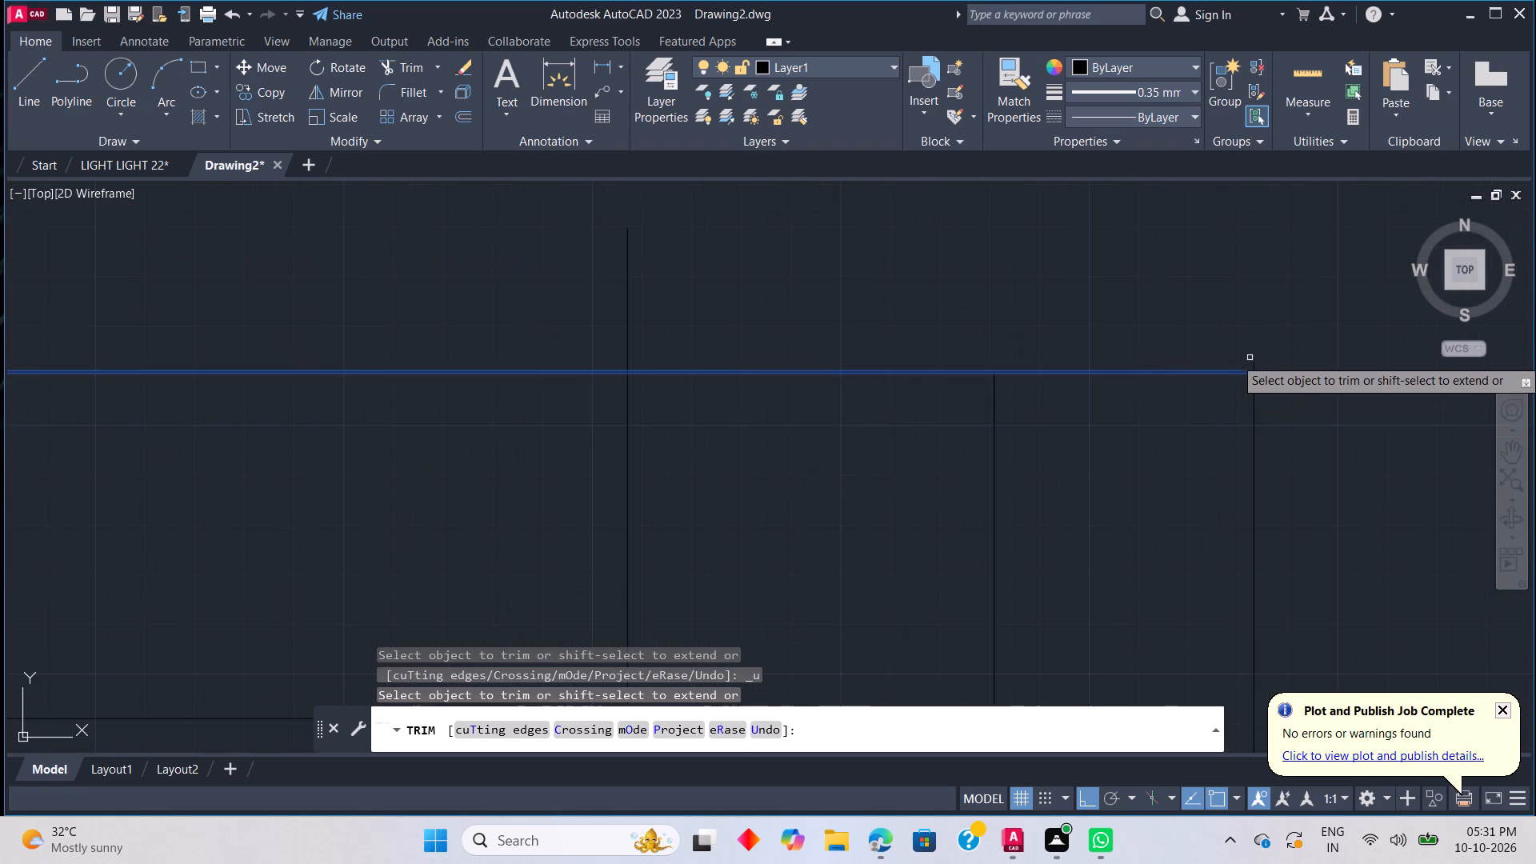
left_click(1254, 360)
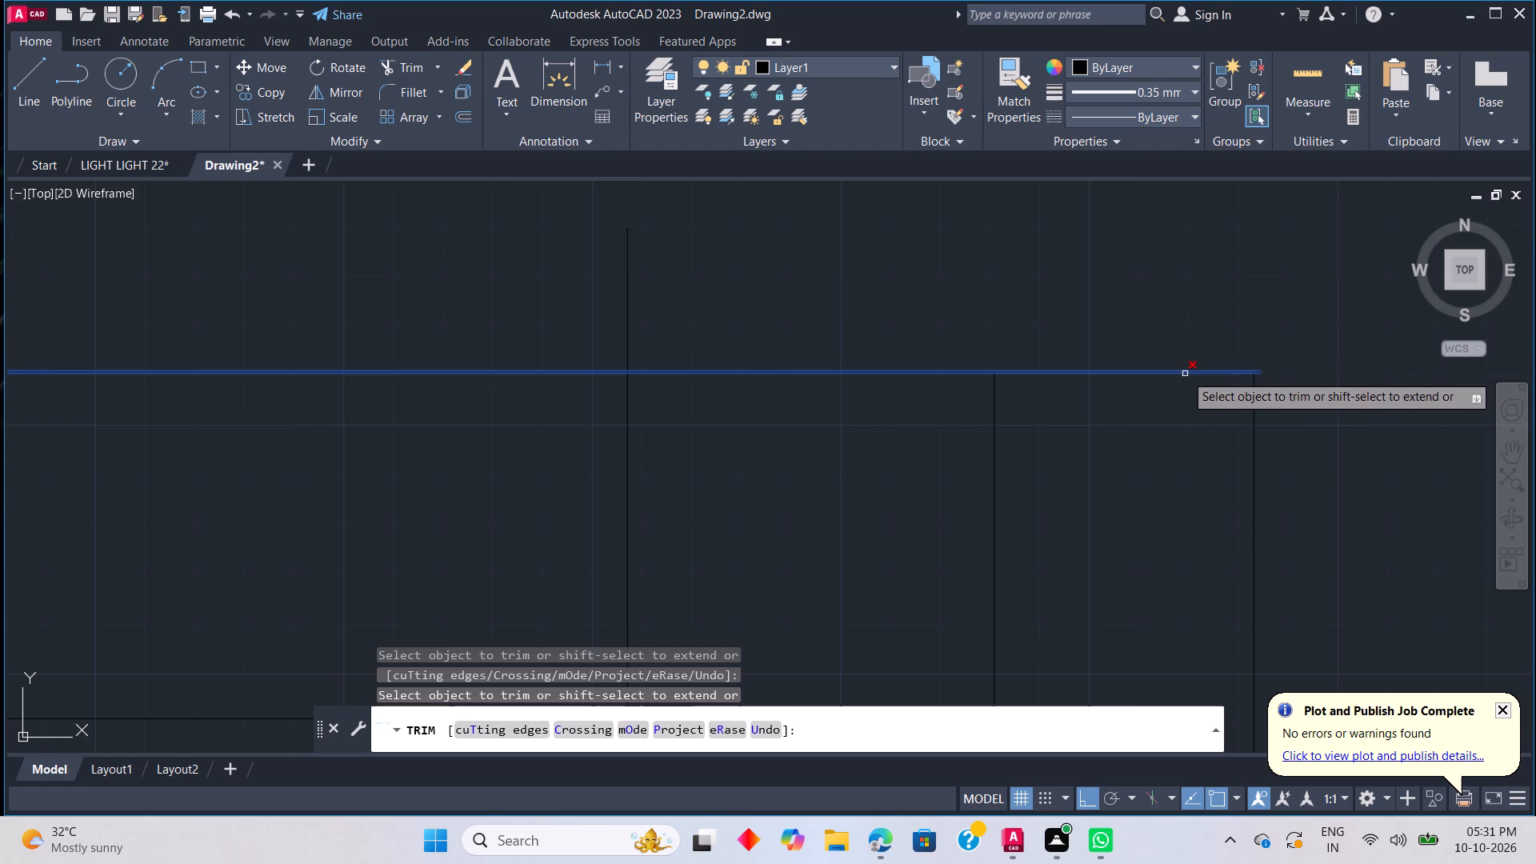
left_click_drag(1183, 367, 1185, 430)
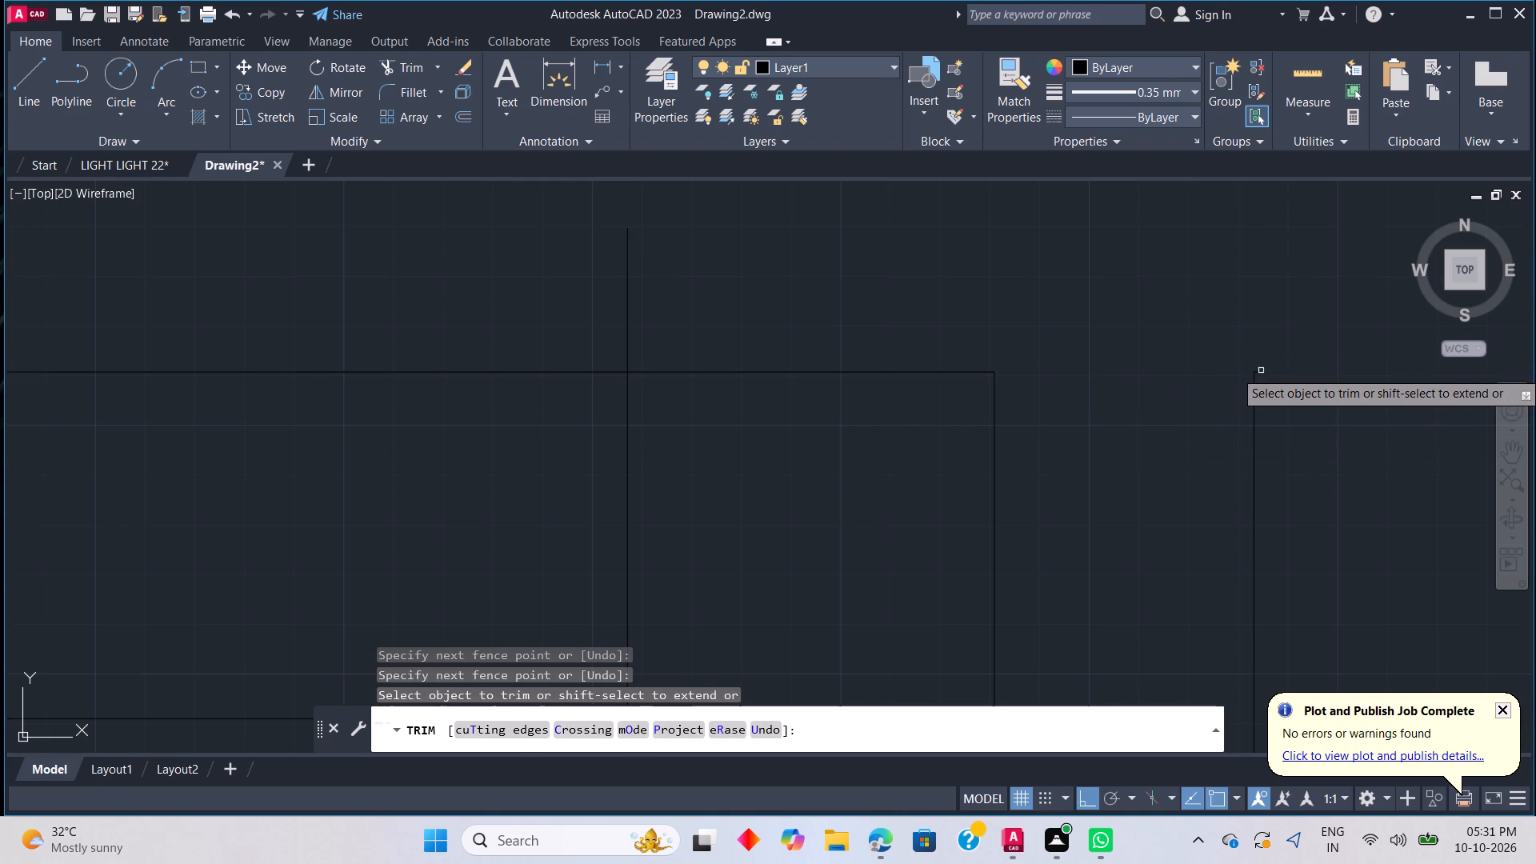
scroll(1260, 369, "up", 1)
left_click(1258, 378)
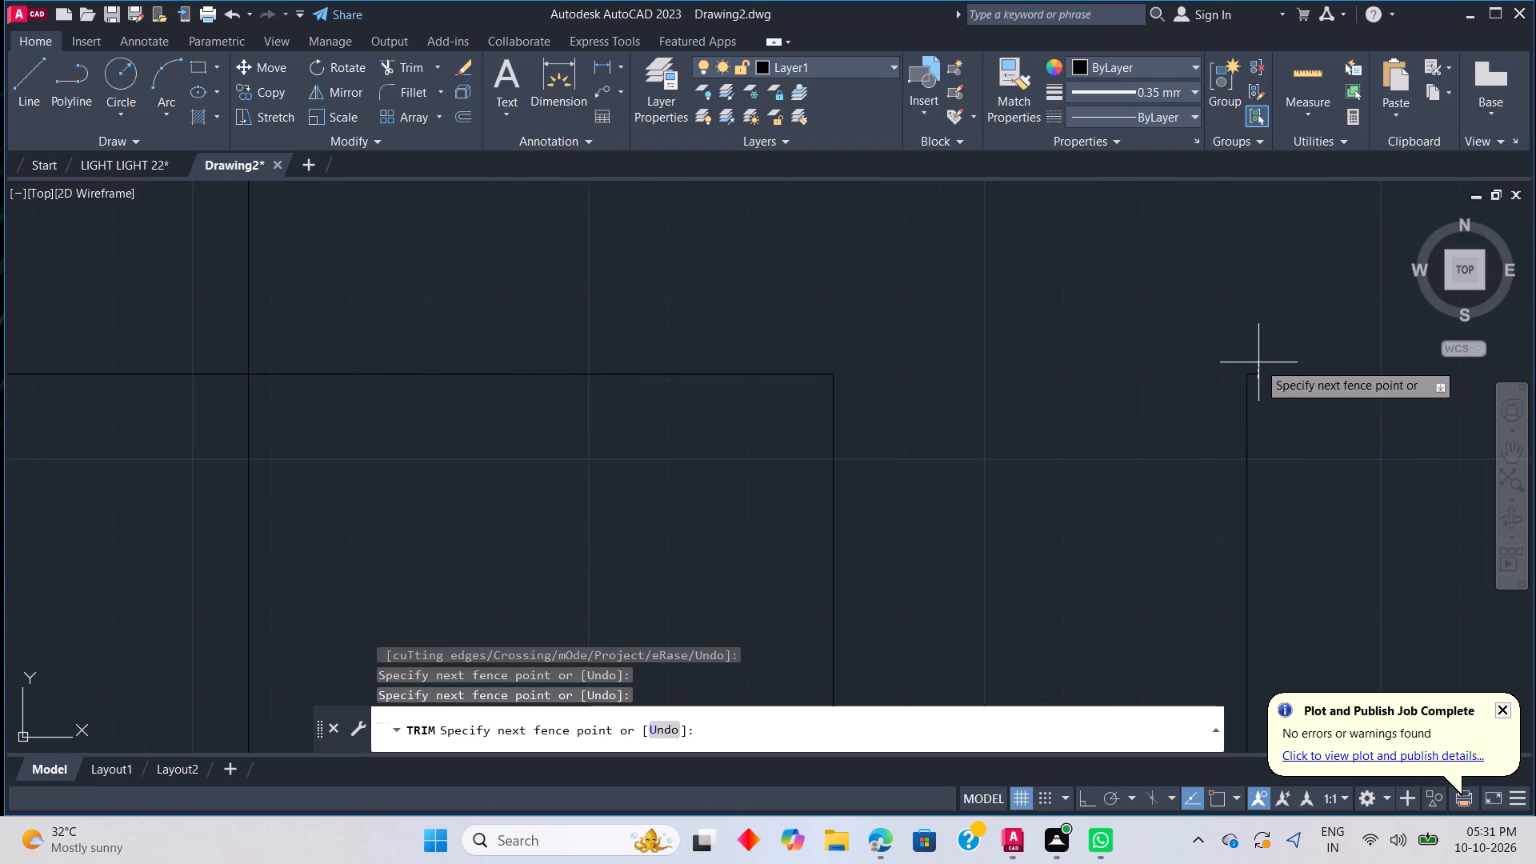
left_click(1252, 359)
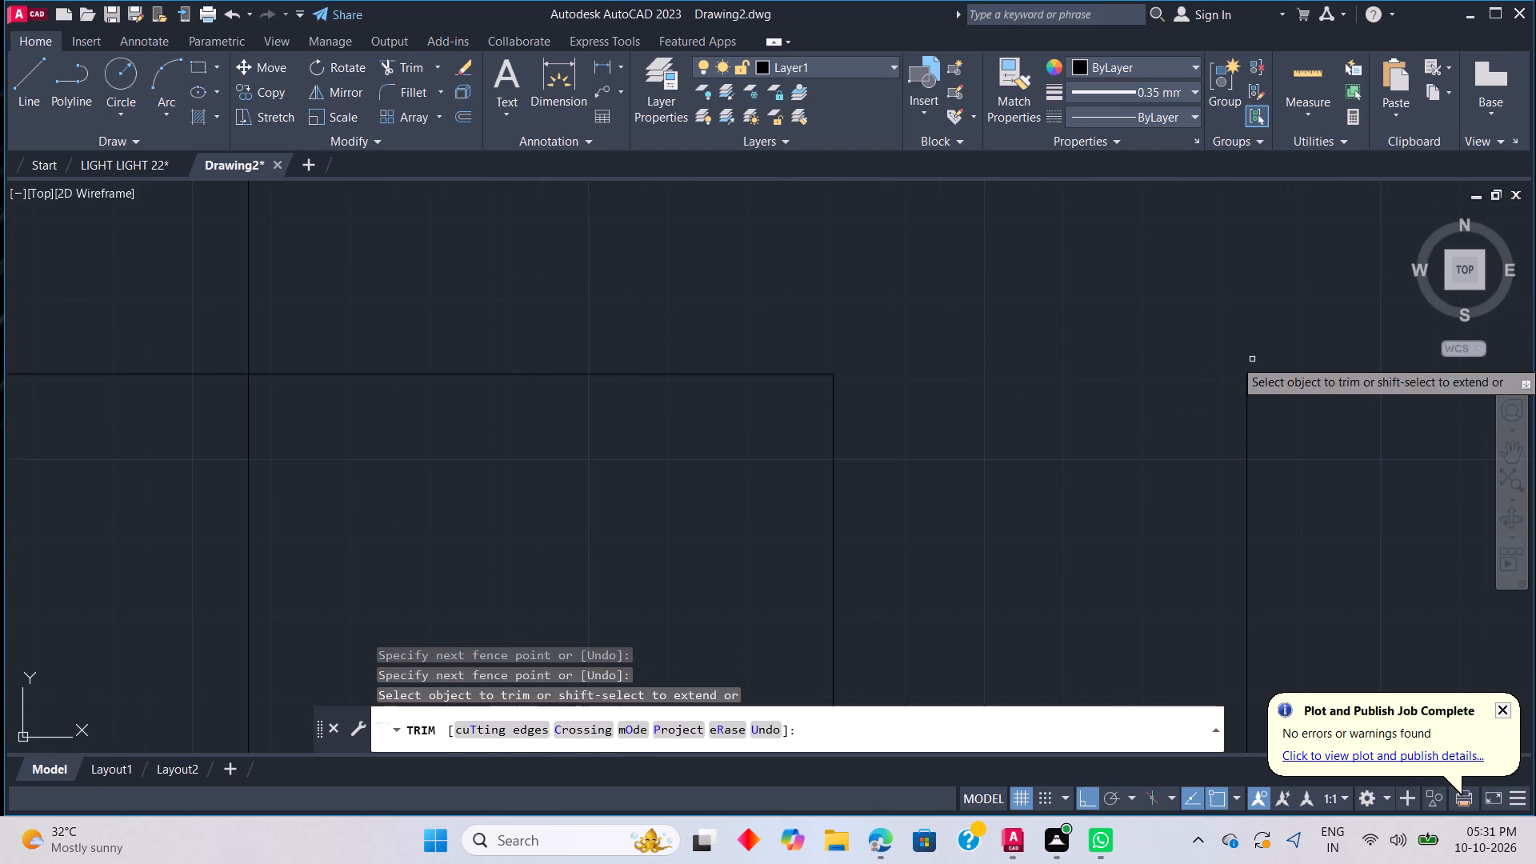
left_click(770, 374)
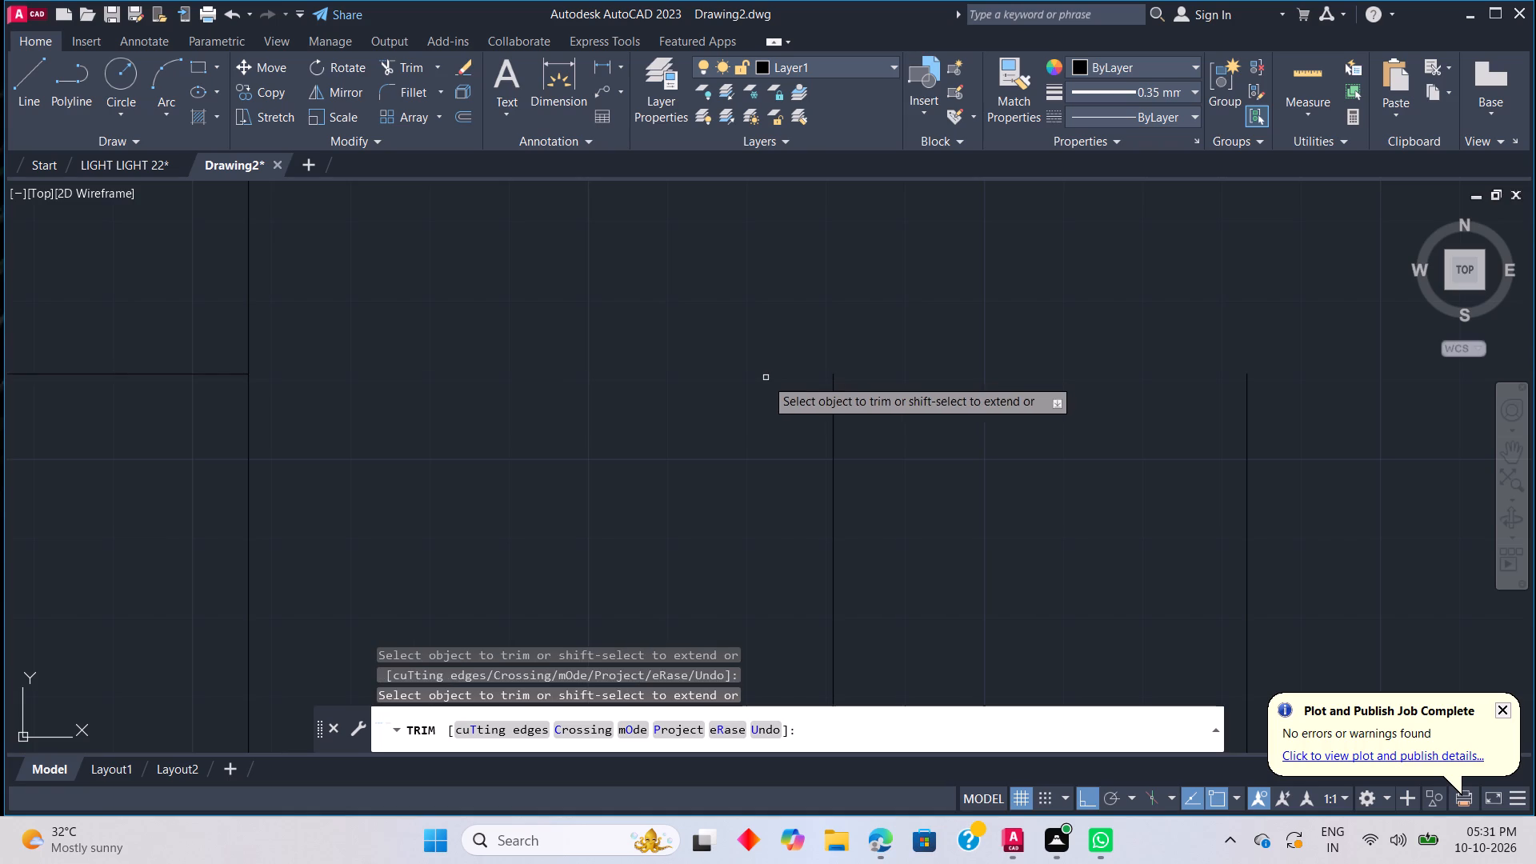
Trim the first vertical wire above the guide line and remove the guide line's remaining section back to the third contact.
scroll(653, 394, "down", 3)
scroll(456, 390, "up", 1)
left_click(454, 386)
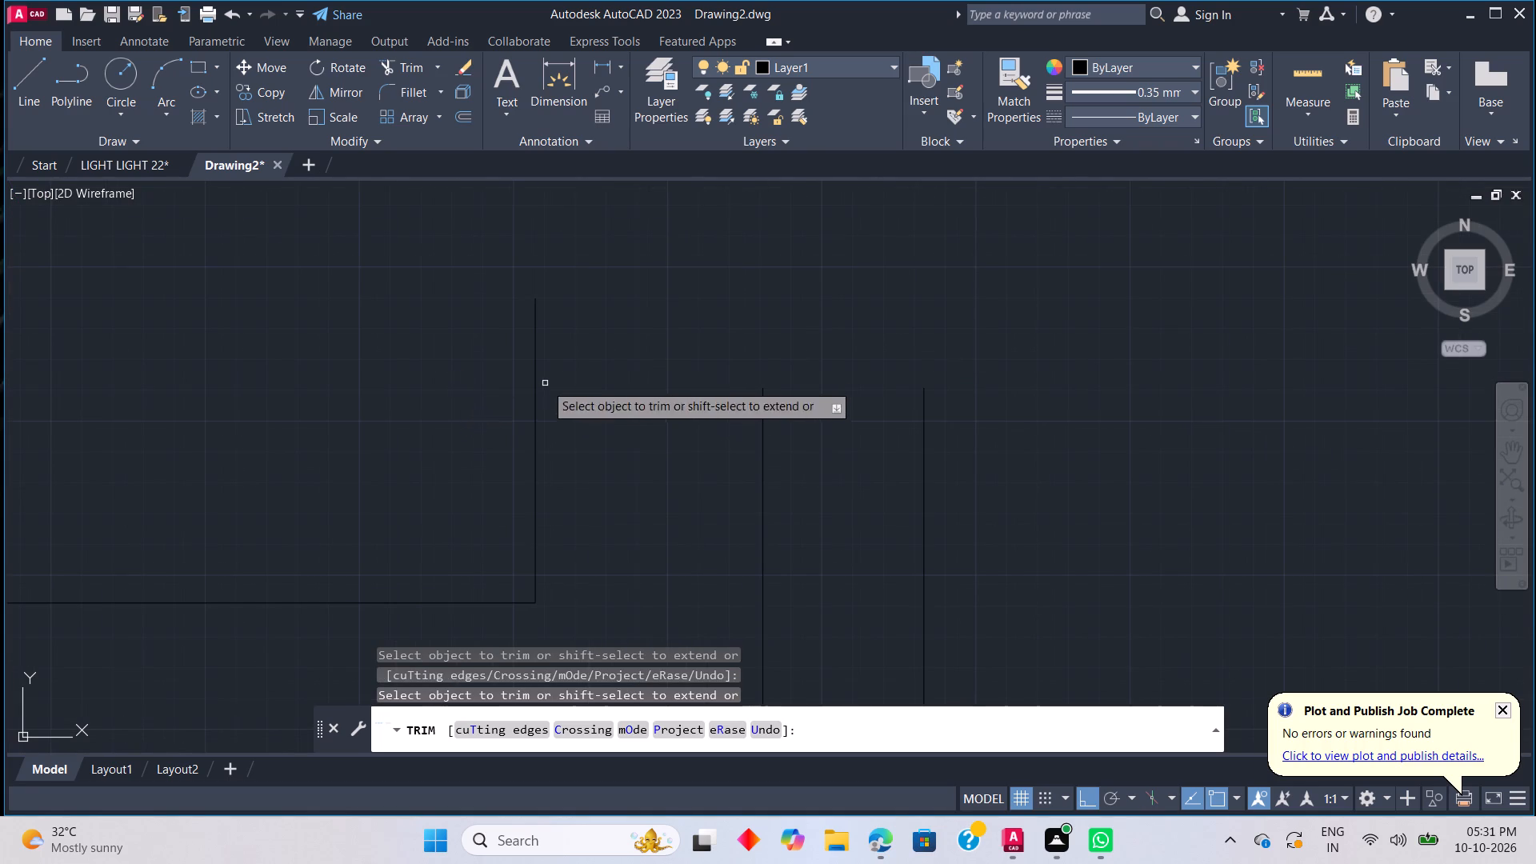
key("ctrl+z")
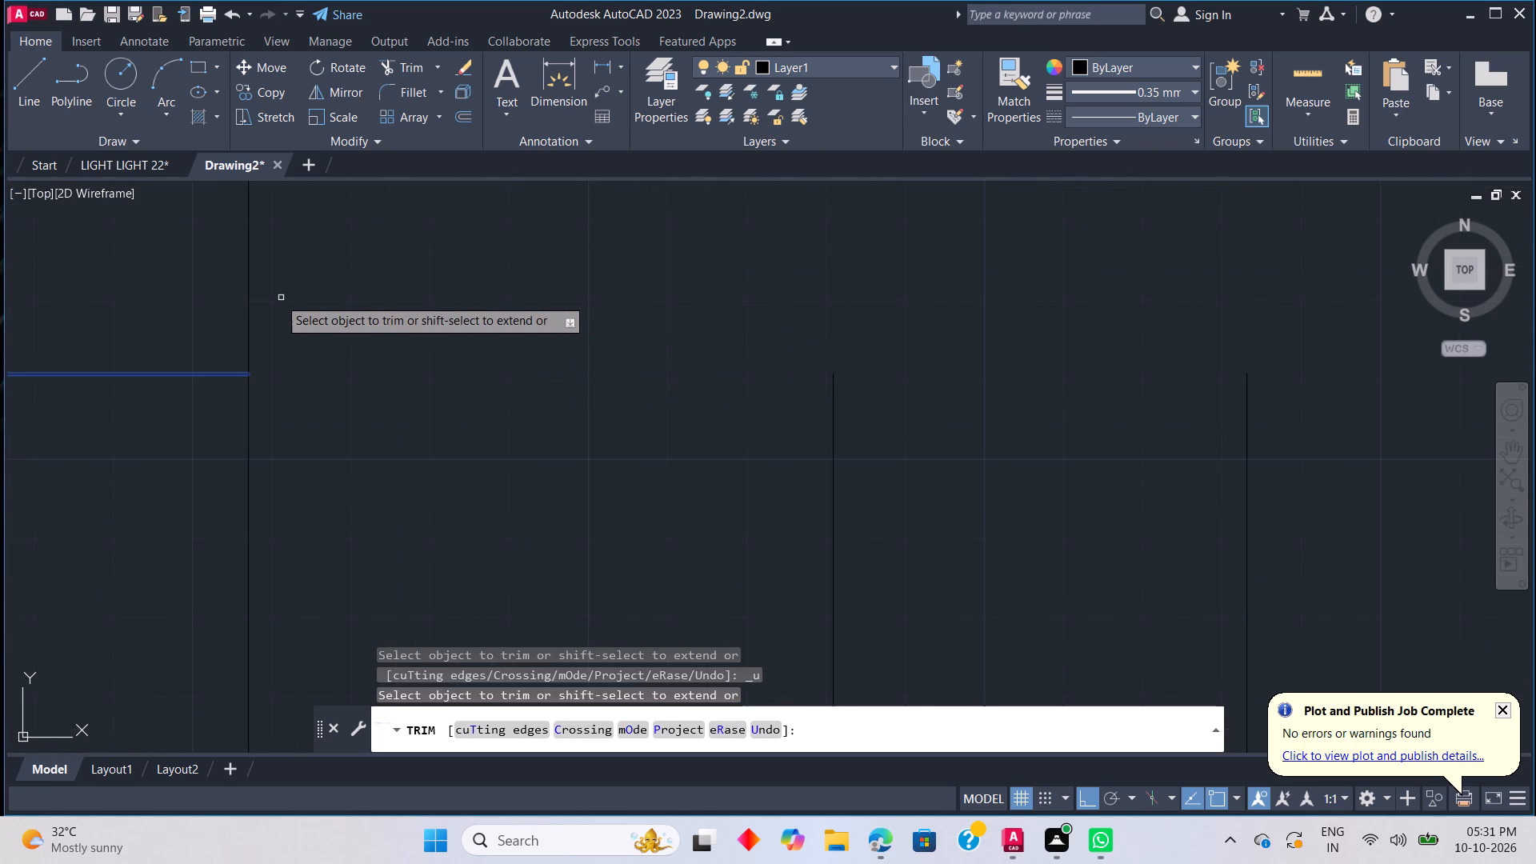
left_click(248, 308)
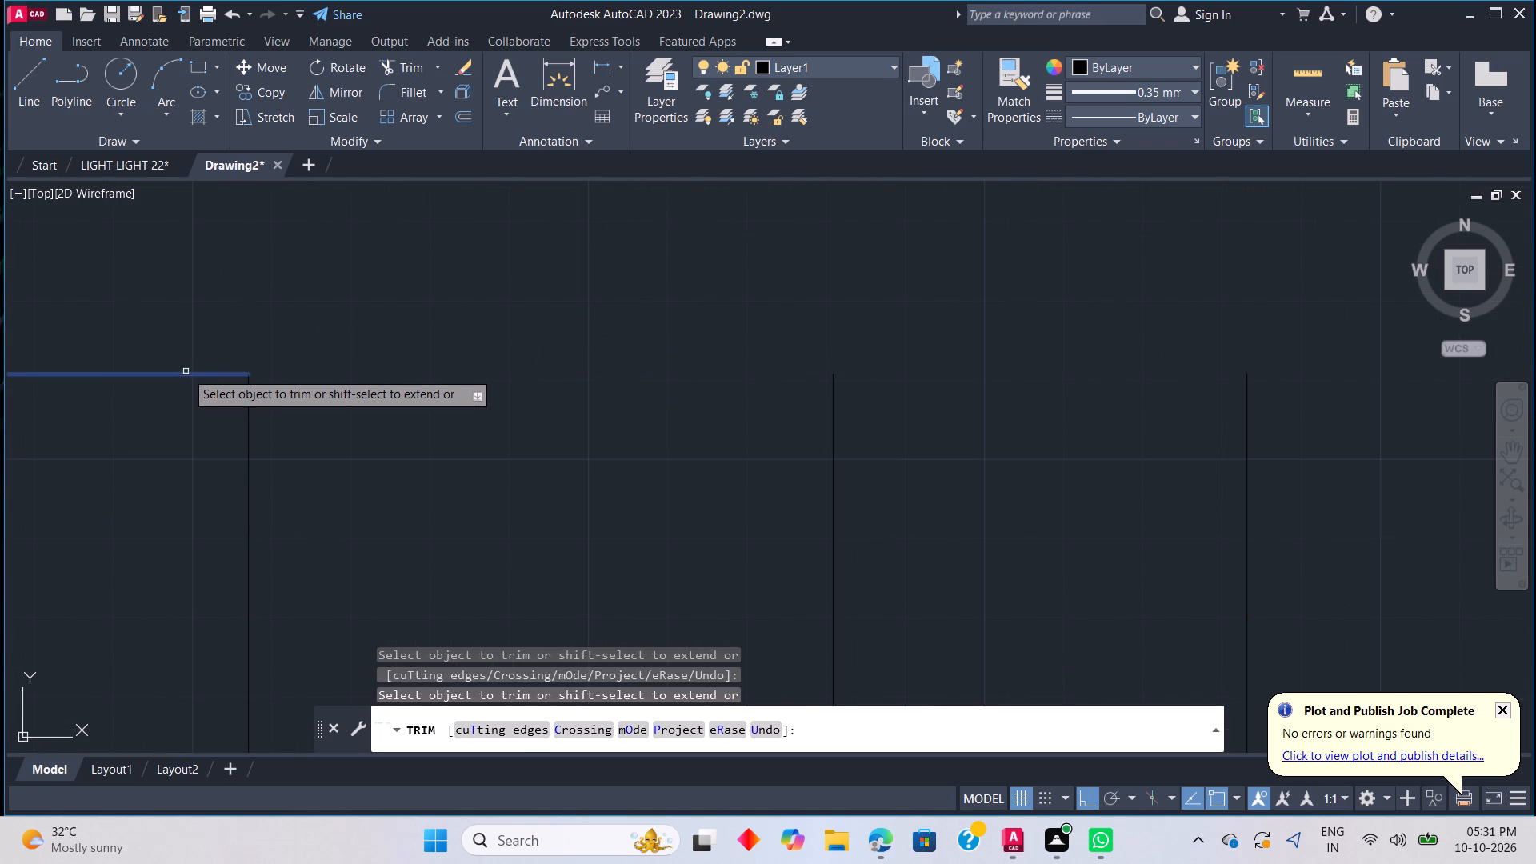
left_click(183, 378)
left_click(201, 328)
key("Escape")
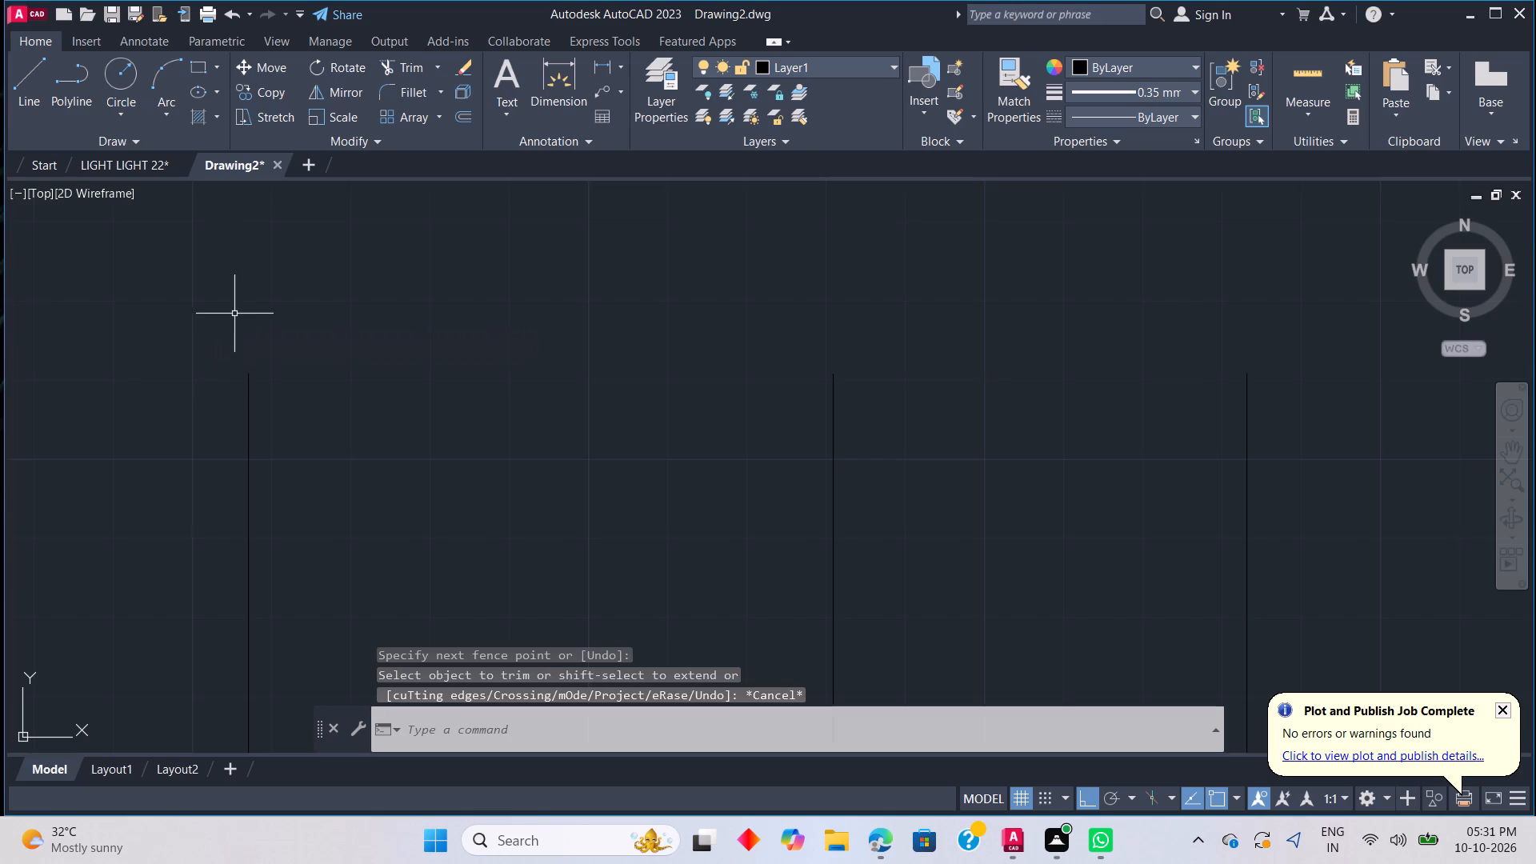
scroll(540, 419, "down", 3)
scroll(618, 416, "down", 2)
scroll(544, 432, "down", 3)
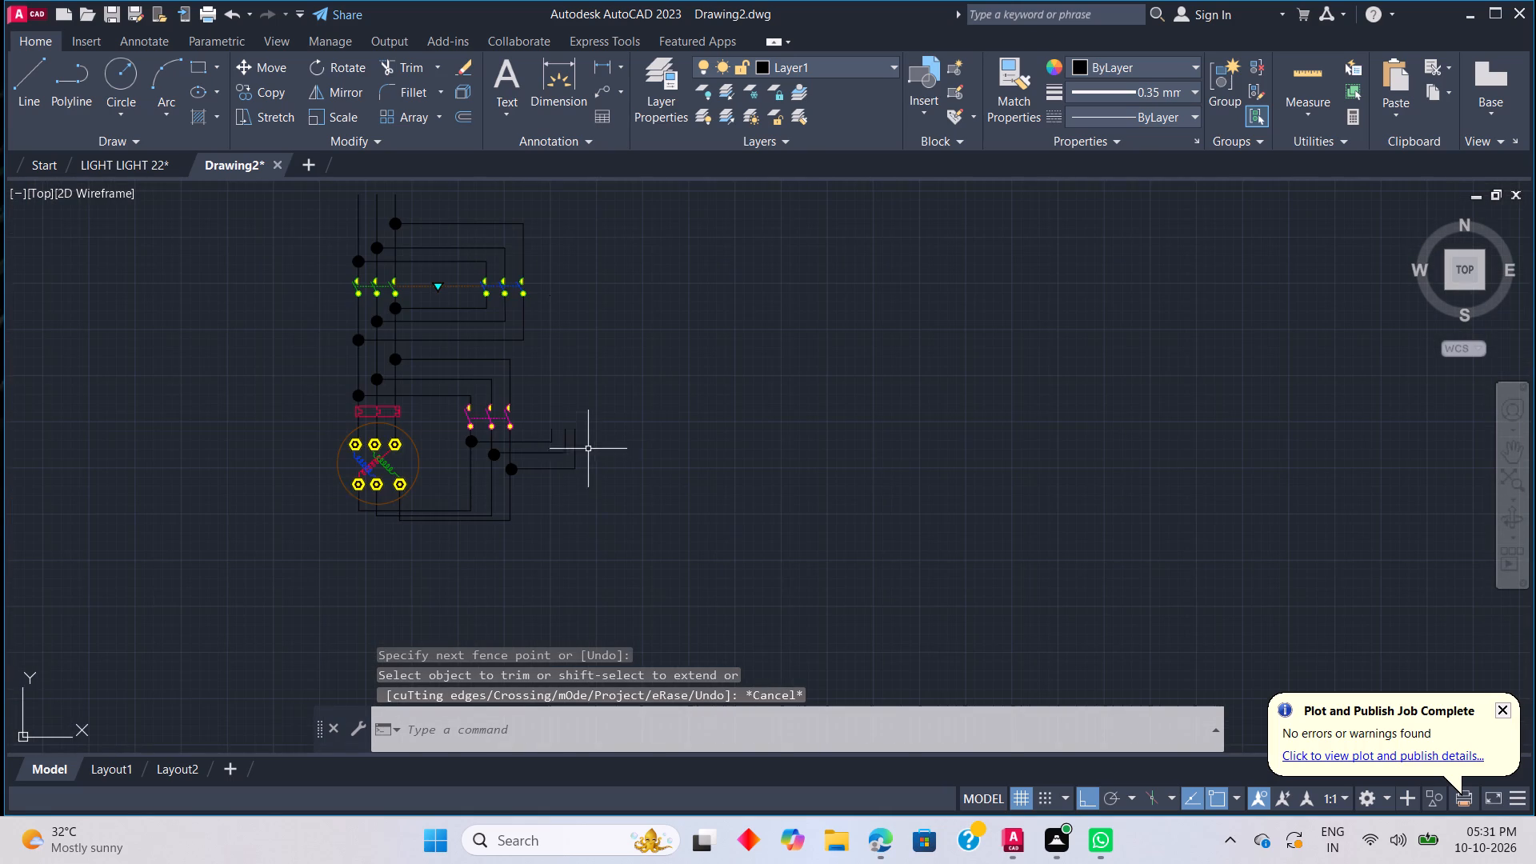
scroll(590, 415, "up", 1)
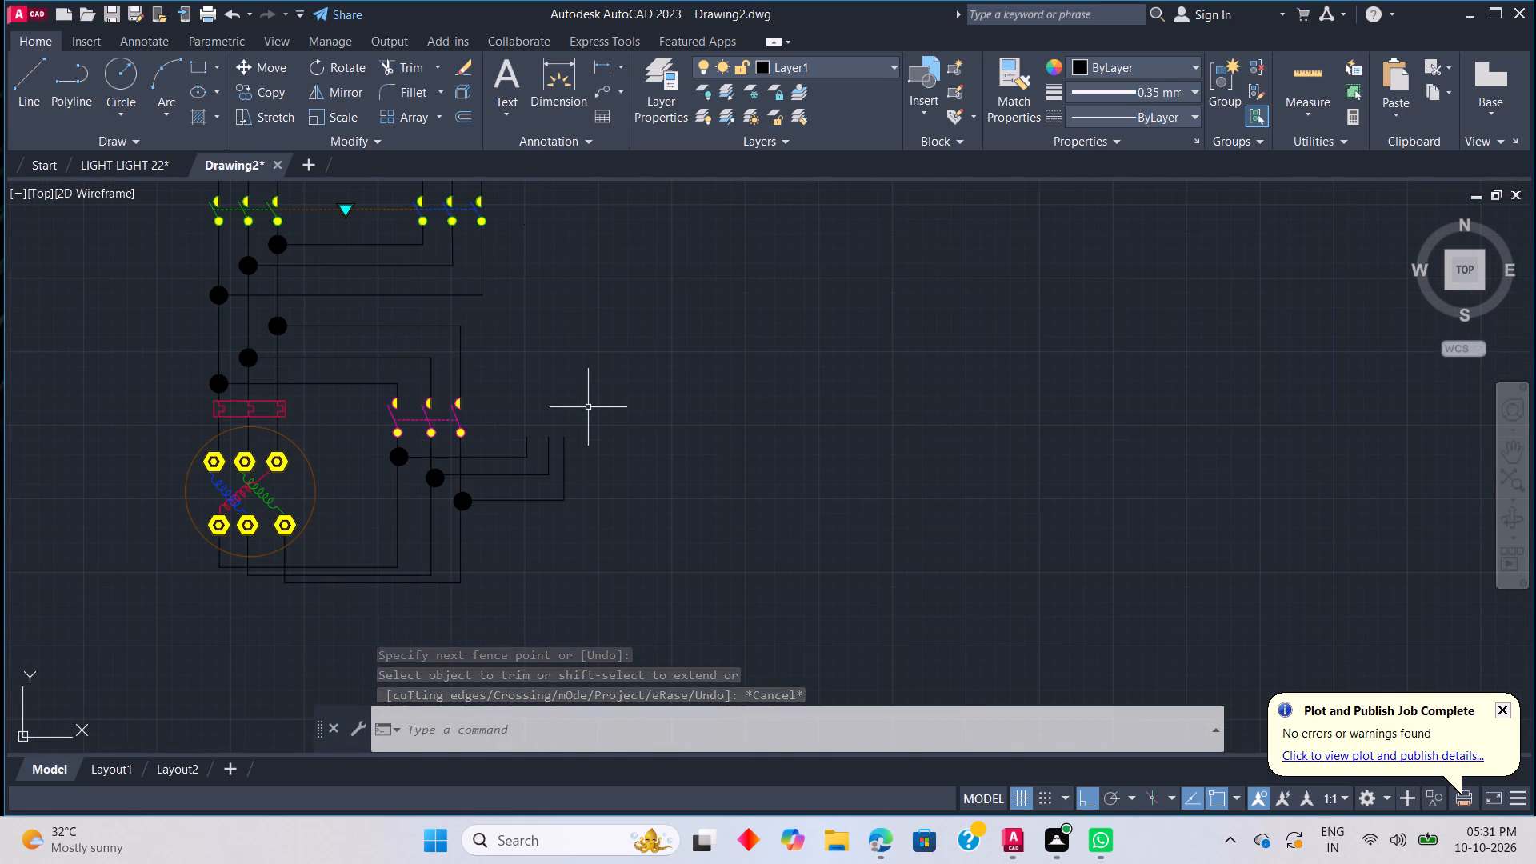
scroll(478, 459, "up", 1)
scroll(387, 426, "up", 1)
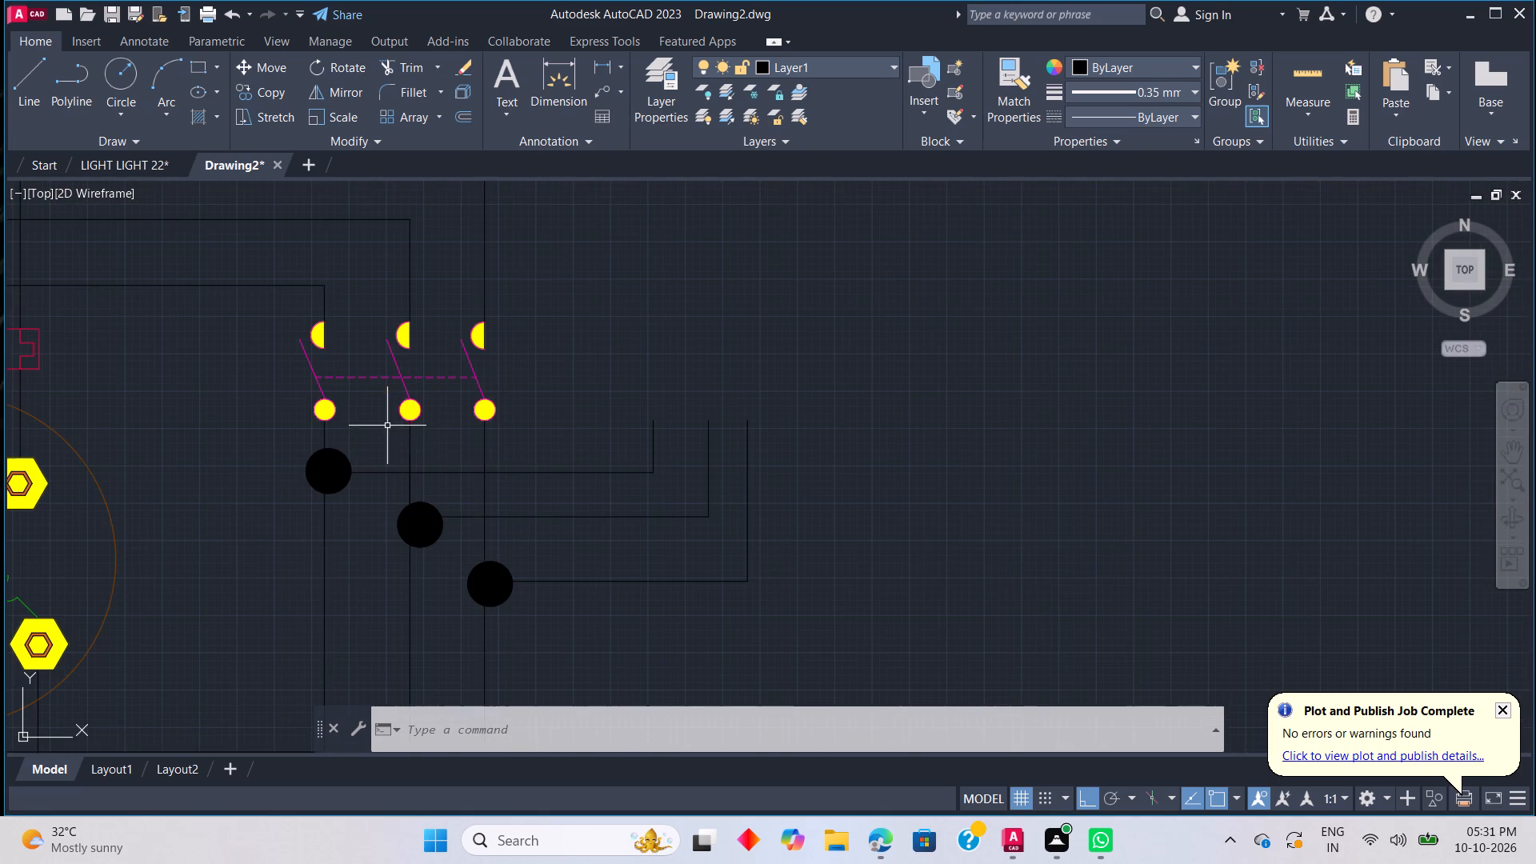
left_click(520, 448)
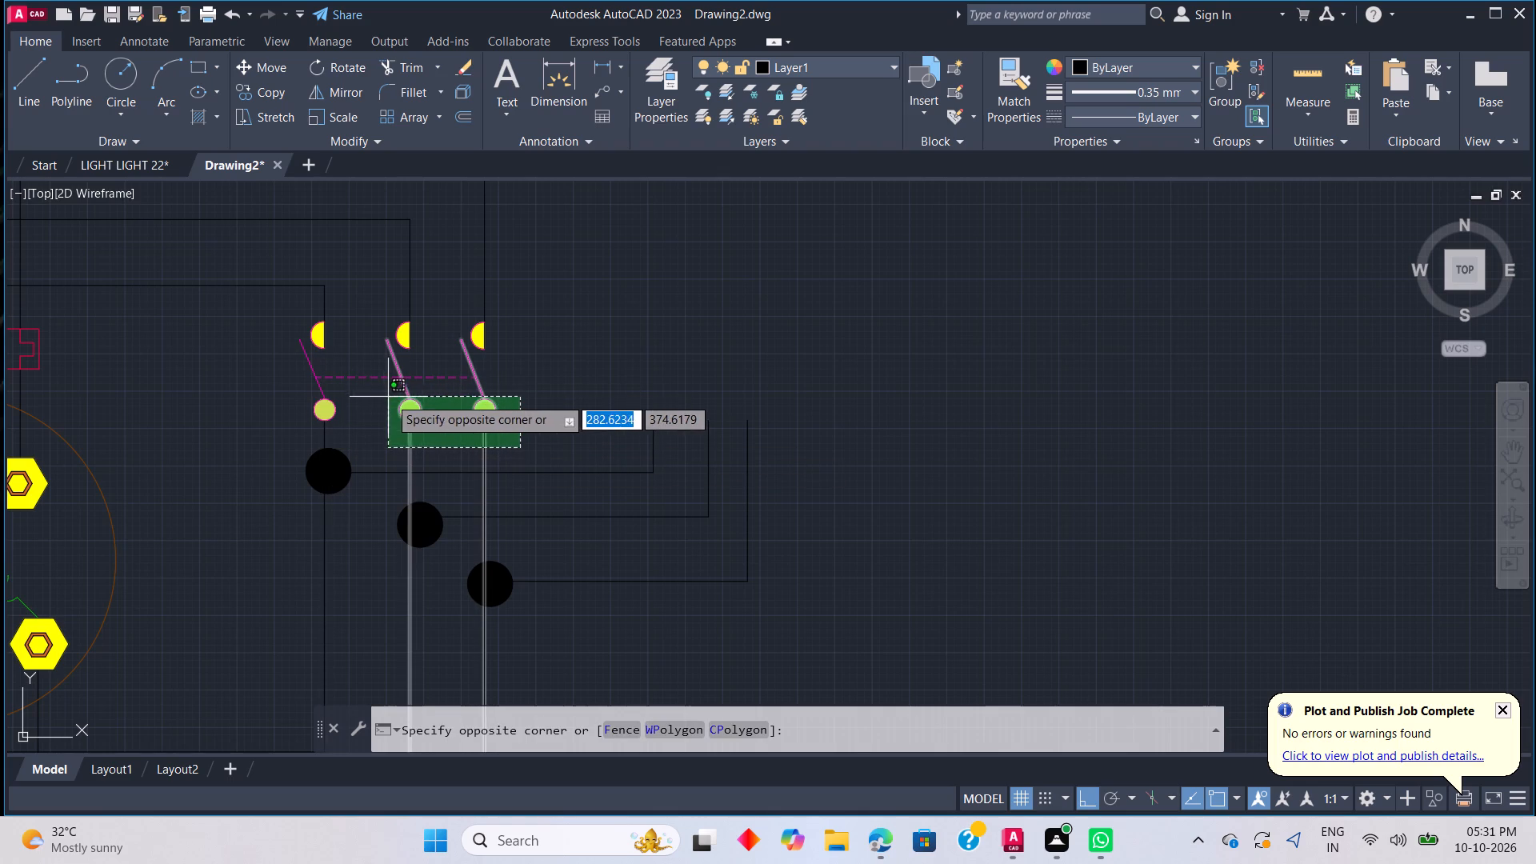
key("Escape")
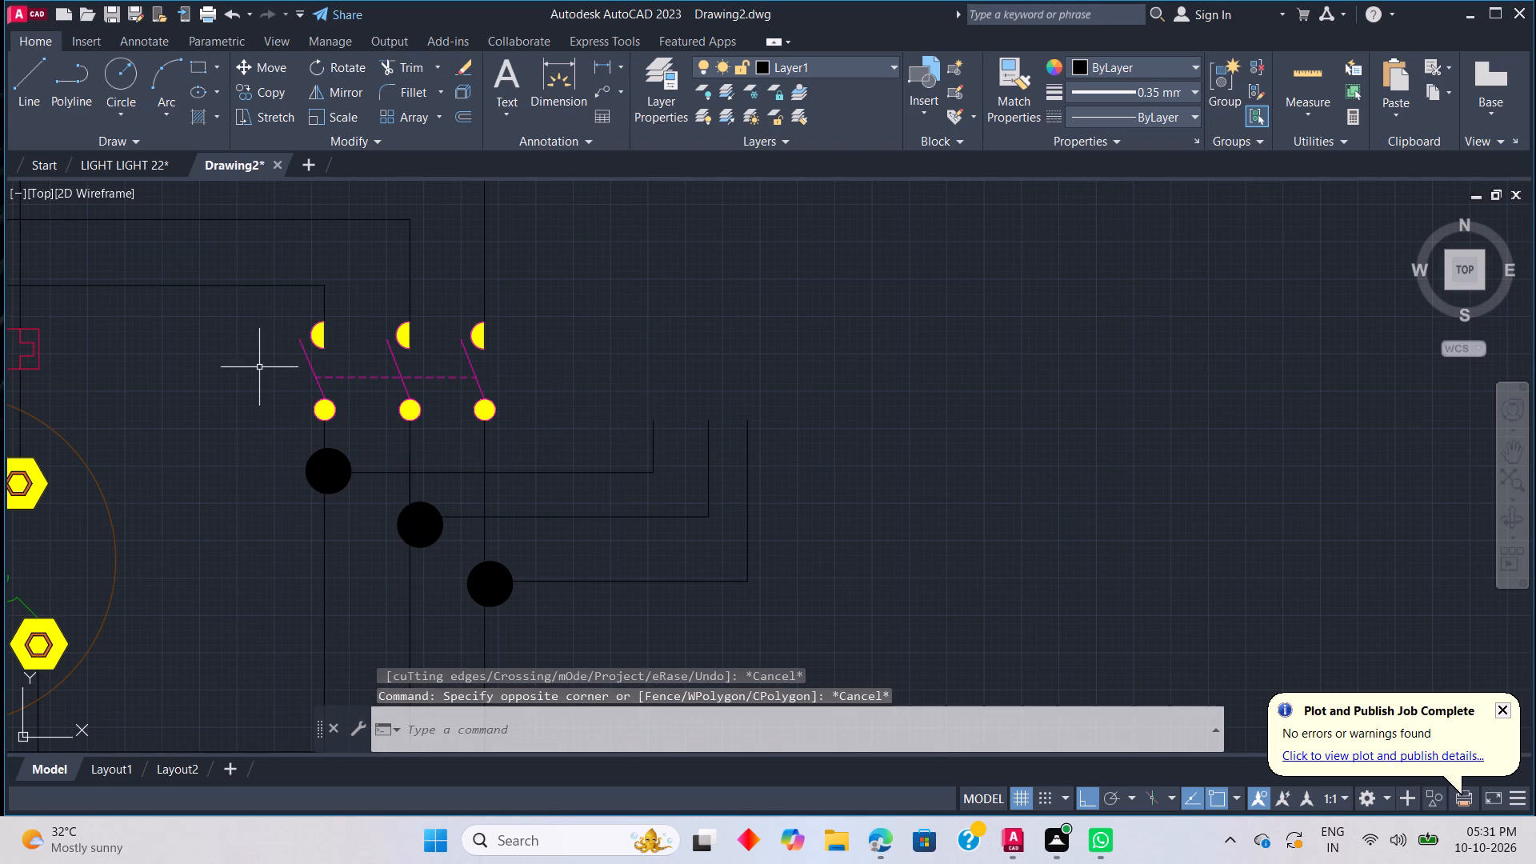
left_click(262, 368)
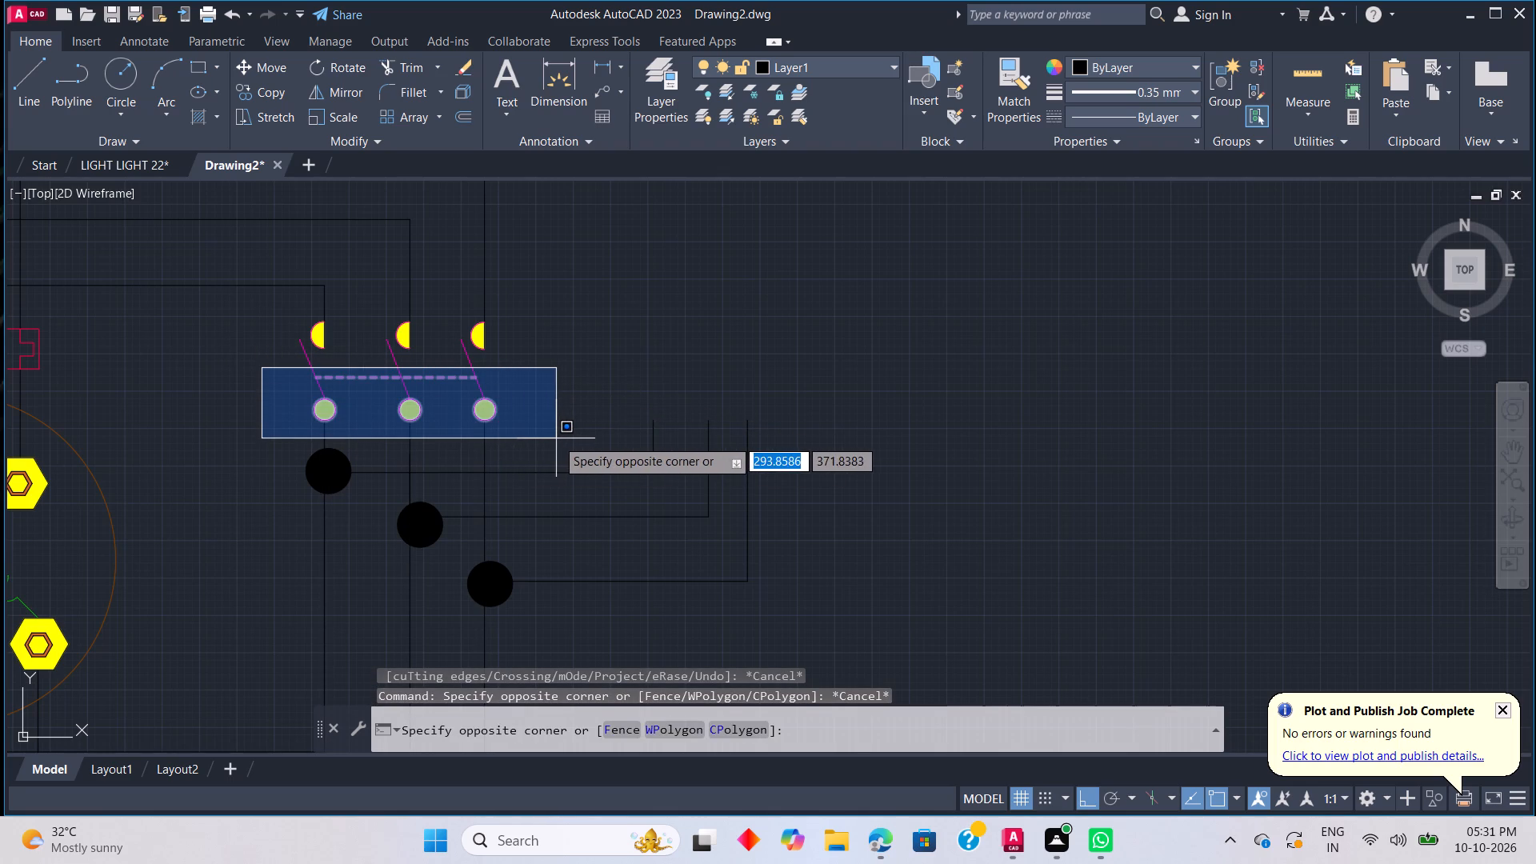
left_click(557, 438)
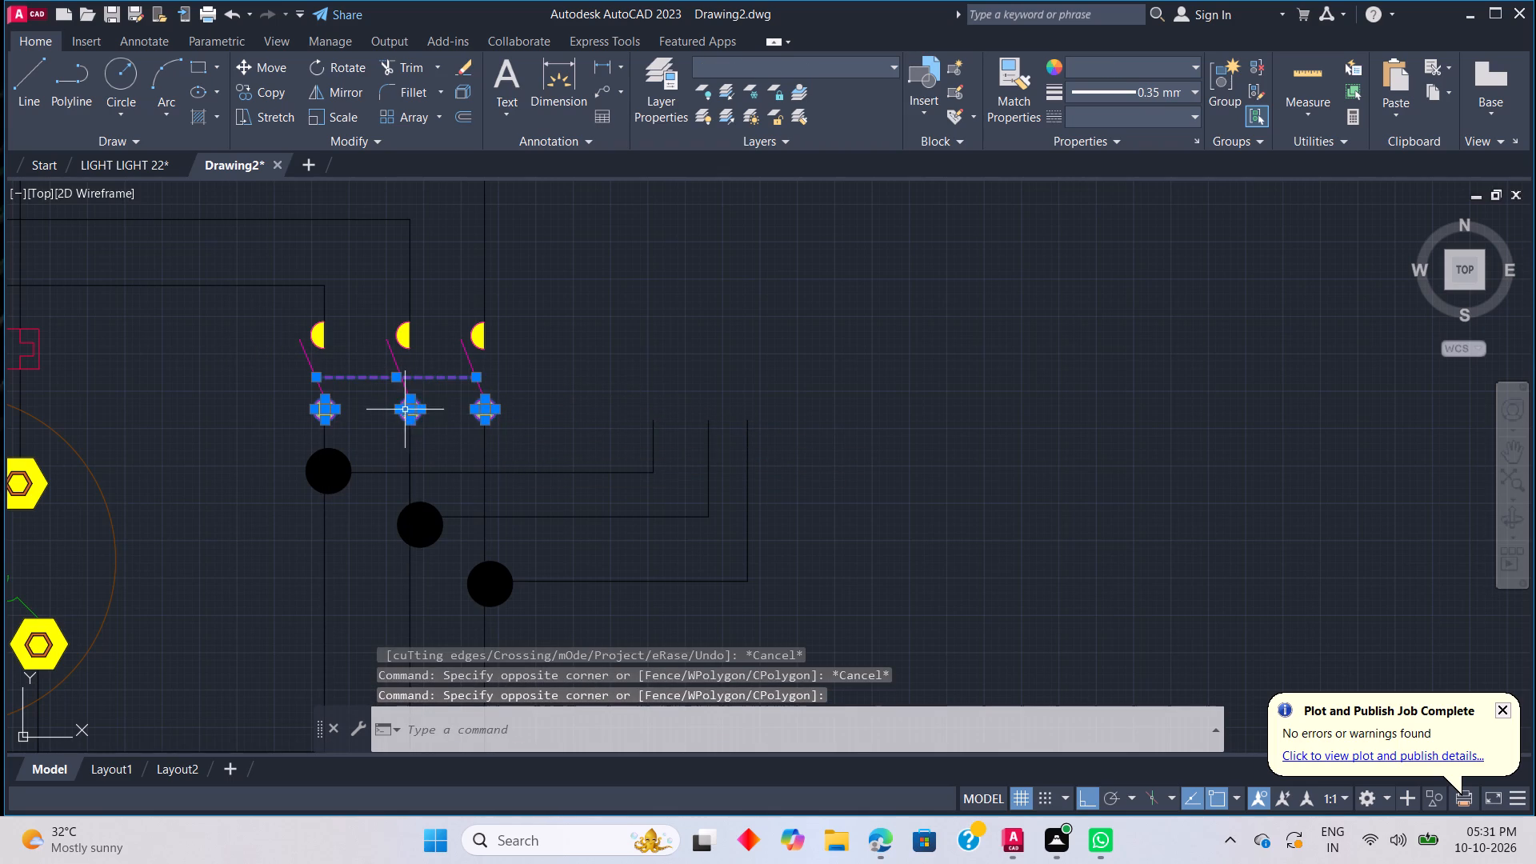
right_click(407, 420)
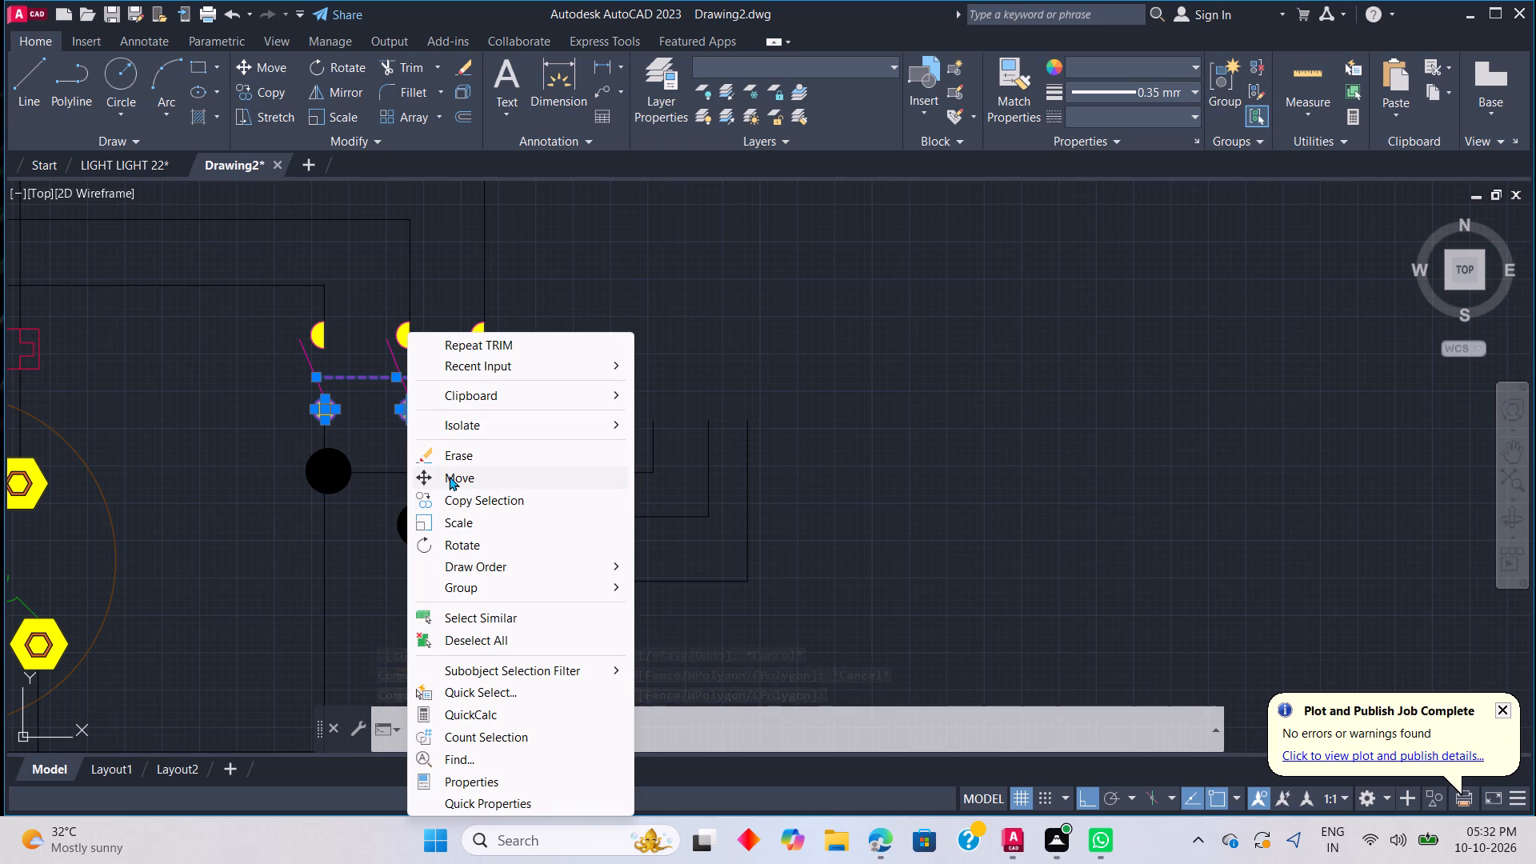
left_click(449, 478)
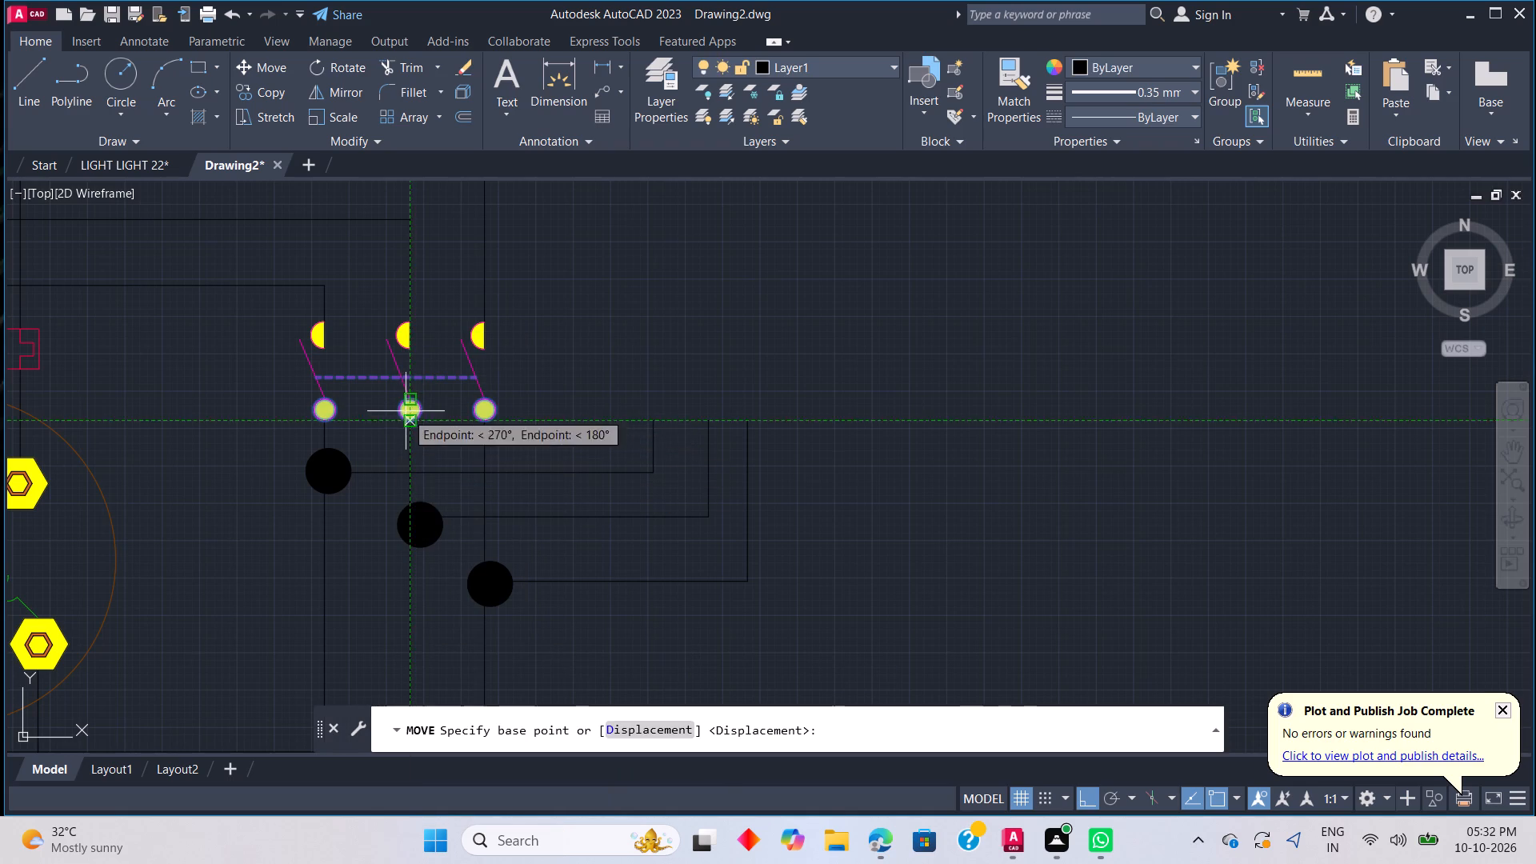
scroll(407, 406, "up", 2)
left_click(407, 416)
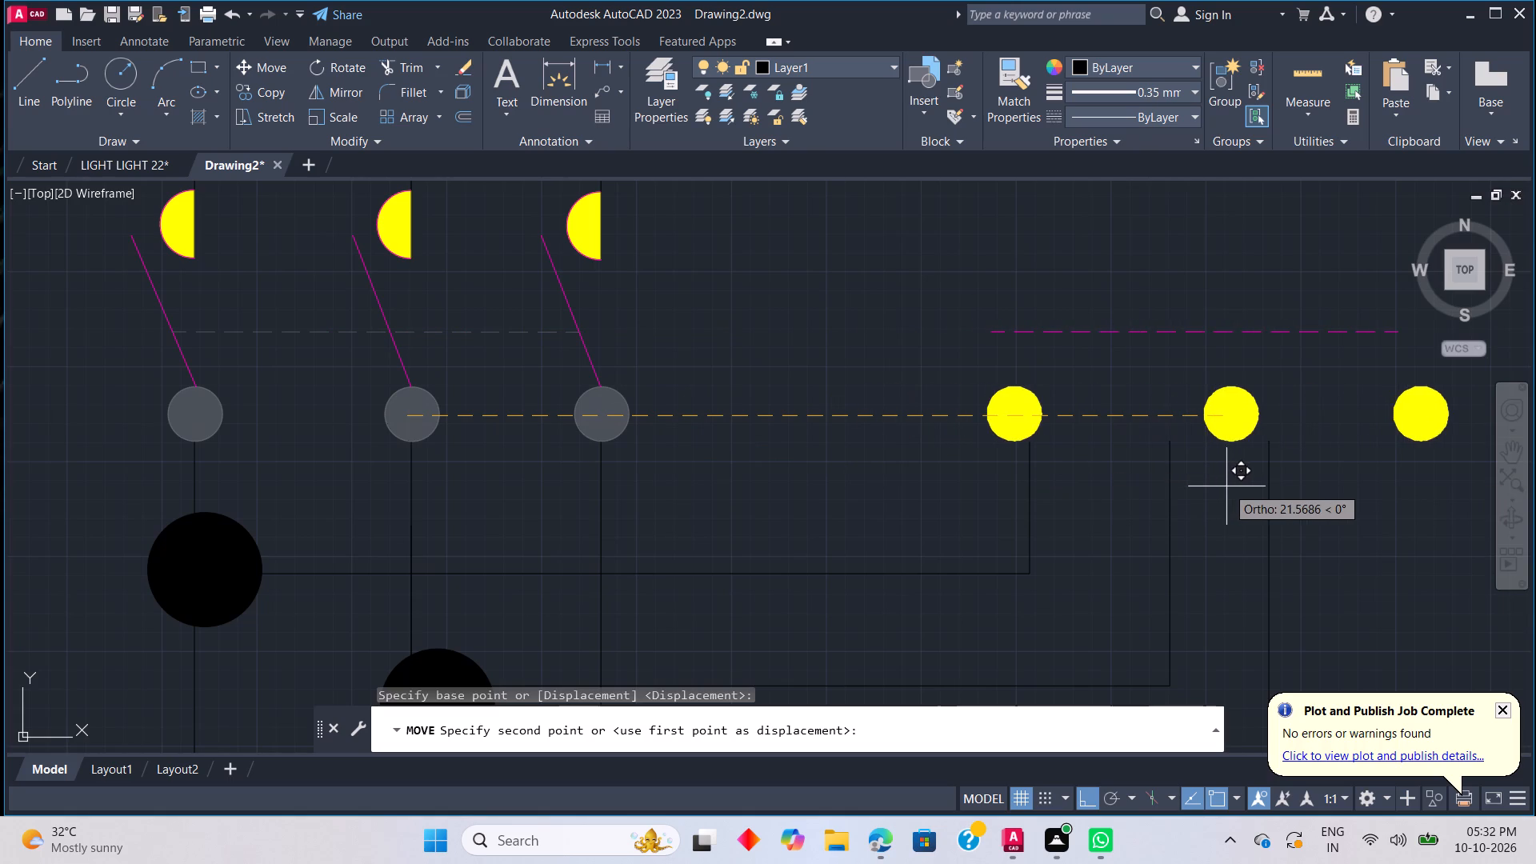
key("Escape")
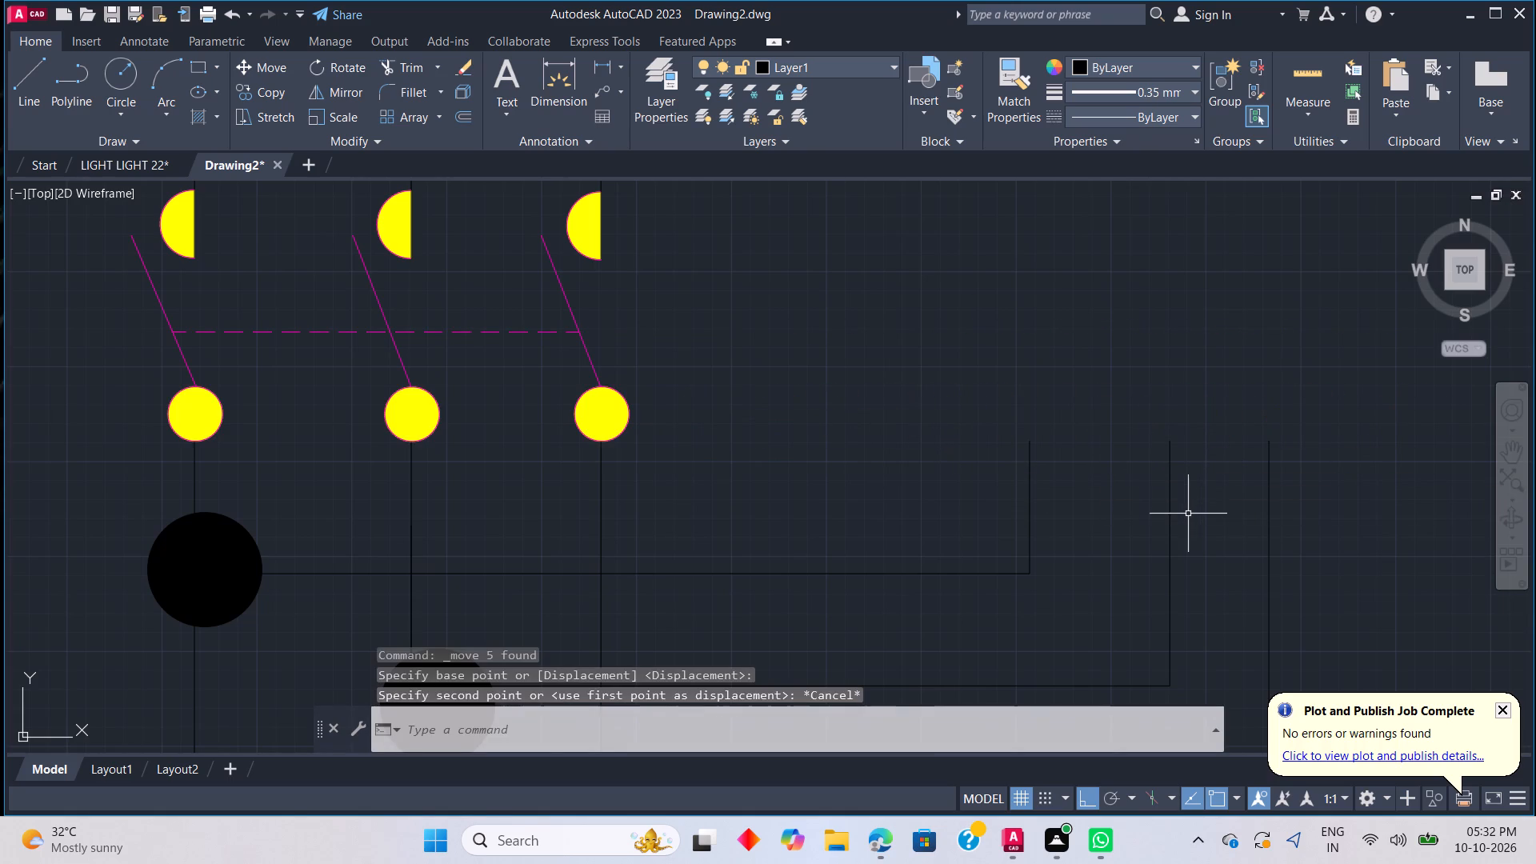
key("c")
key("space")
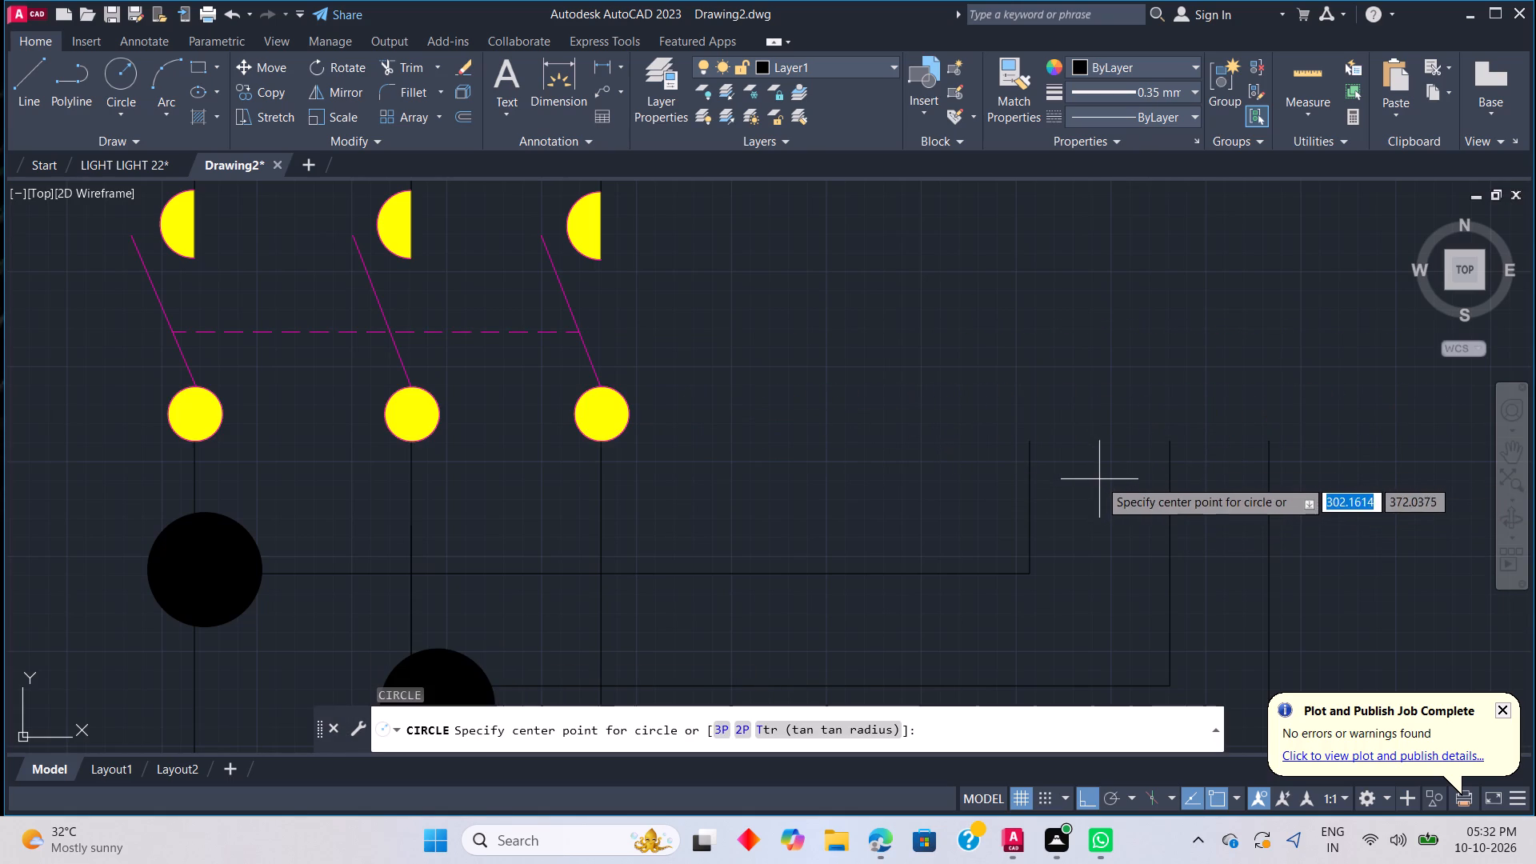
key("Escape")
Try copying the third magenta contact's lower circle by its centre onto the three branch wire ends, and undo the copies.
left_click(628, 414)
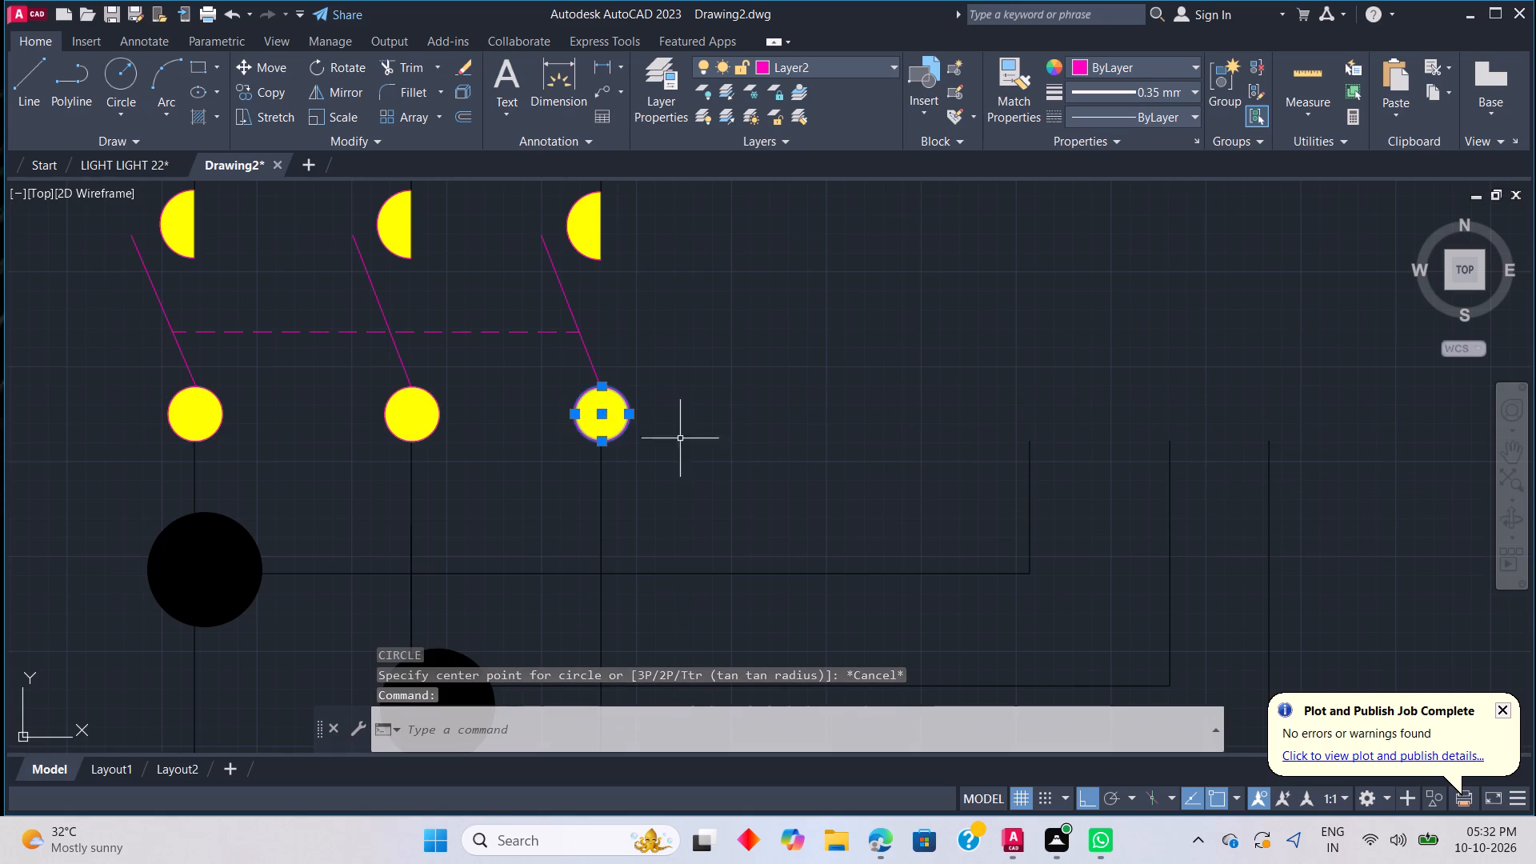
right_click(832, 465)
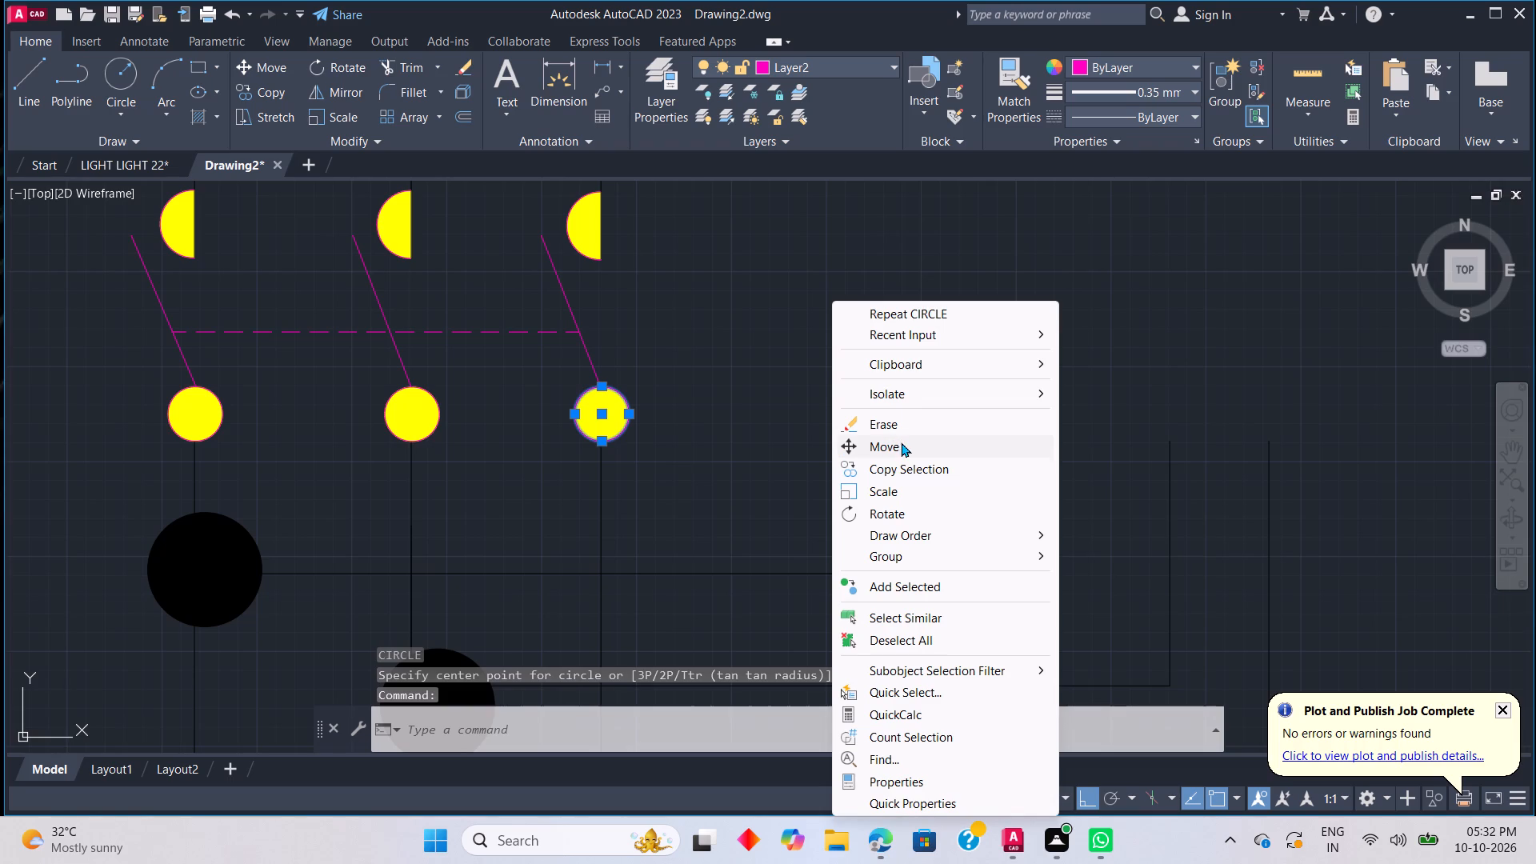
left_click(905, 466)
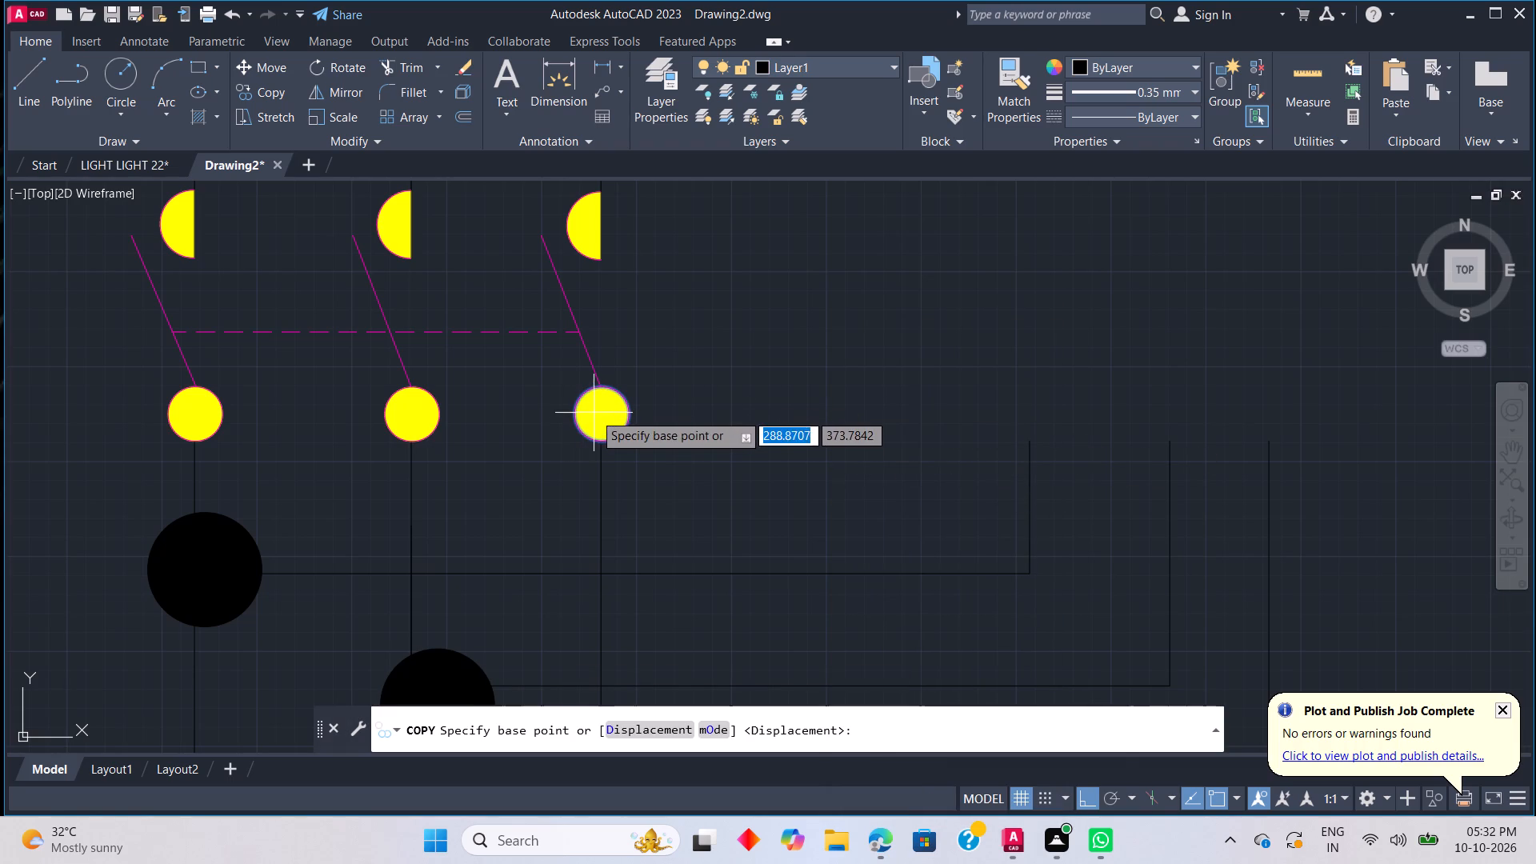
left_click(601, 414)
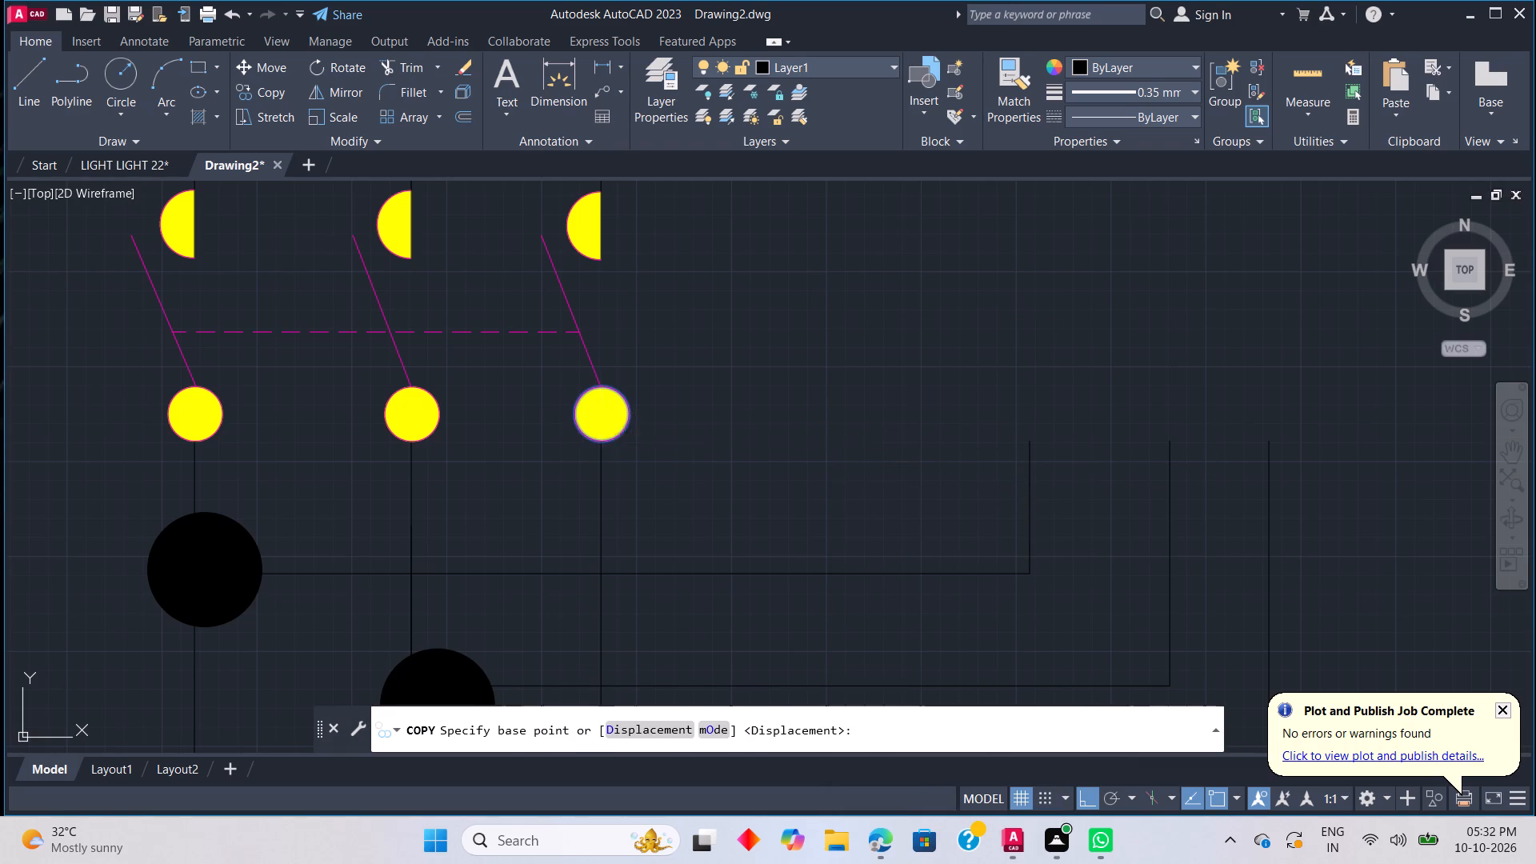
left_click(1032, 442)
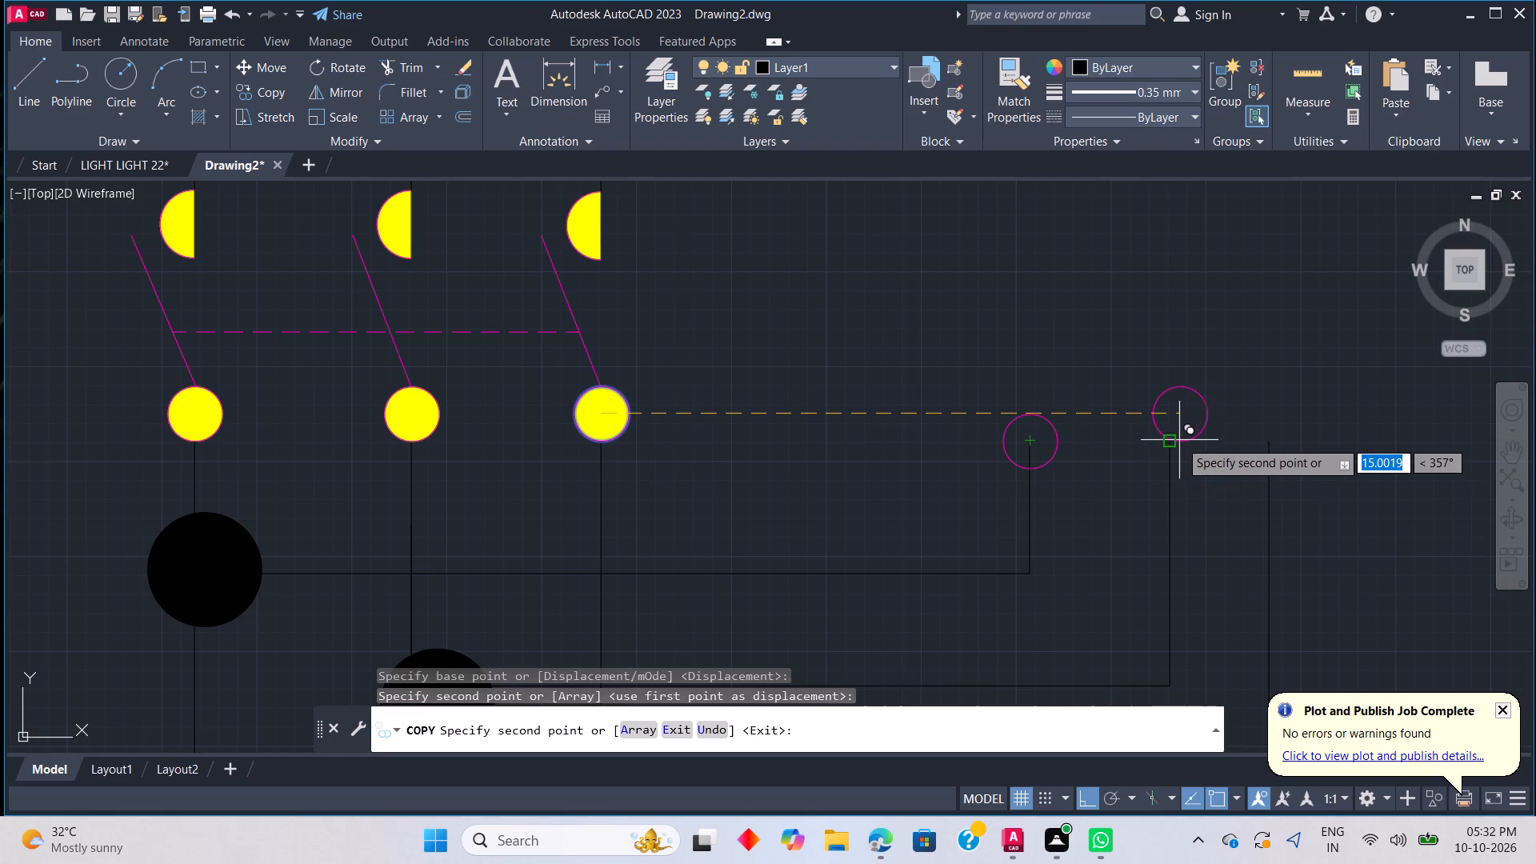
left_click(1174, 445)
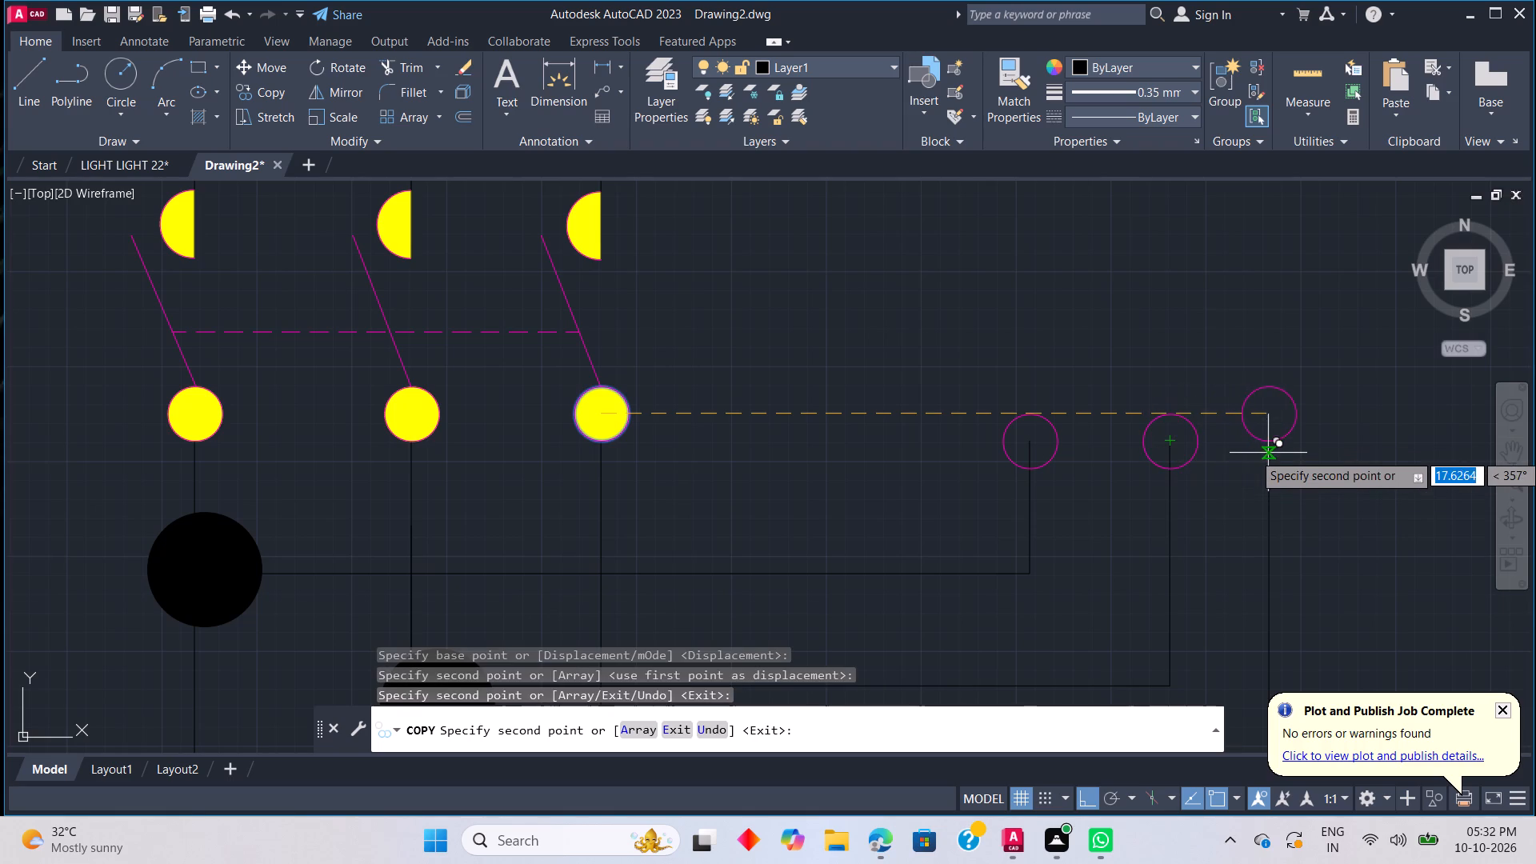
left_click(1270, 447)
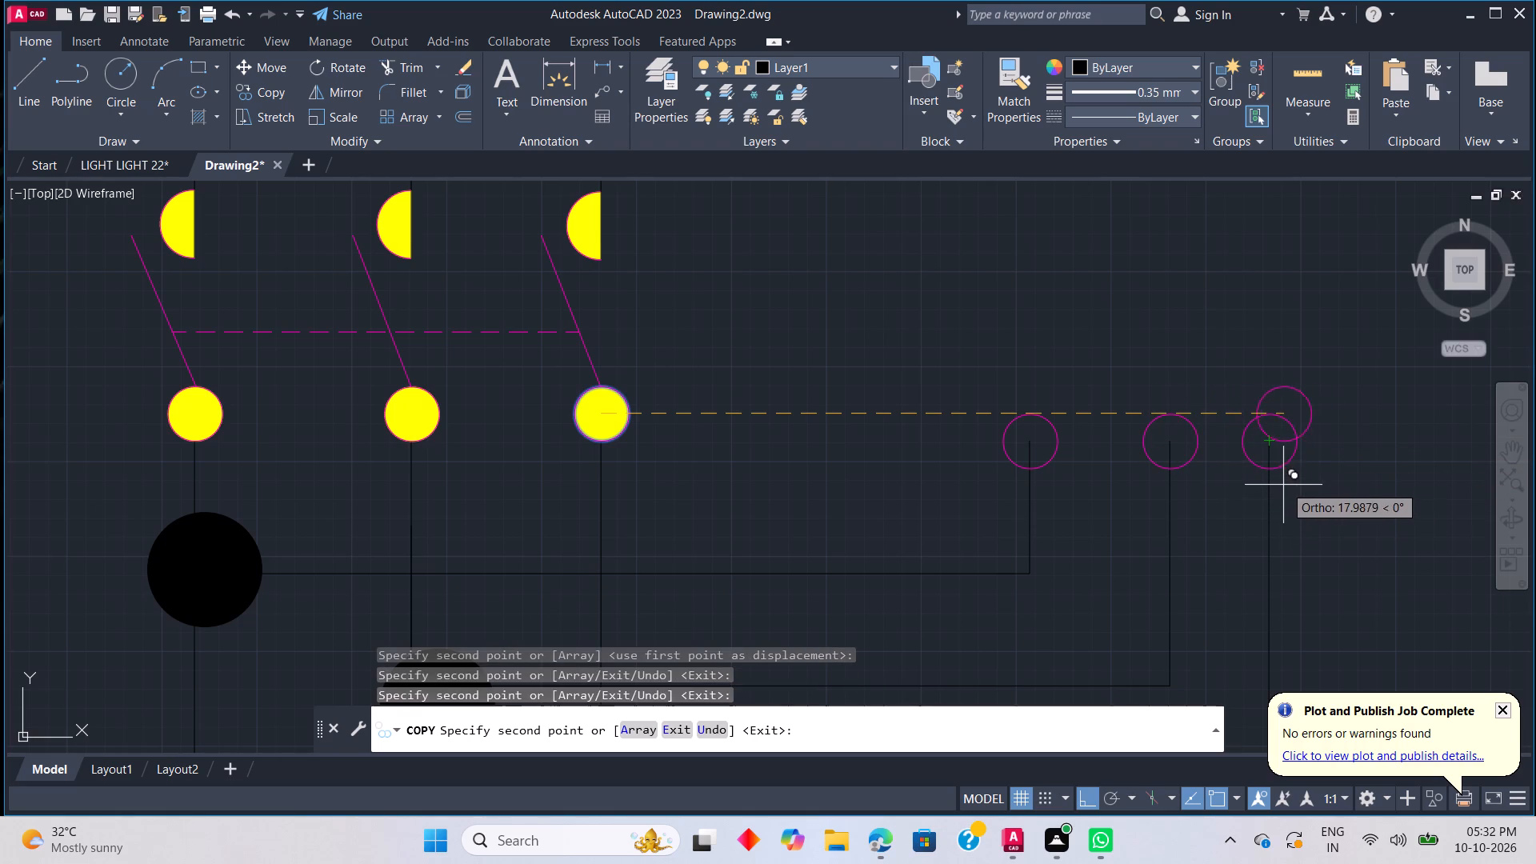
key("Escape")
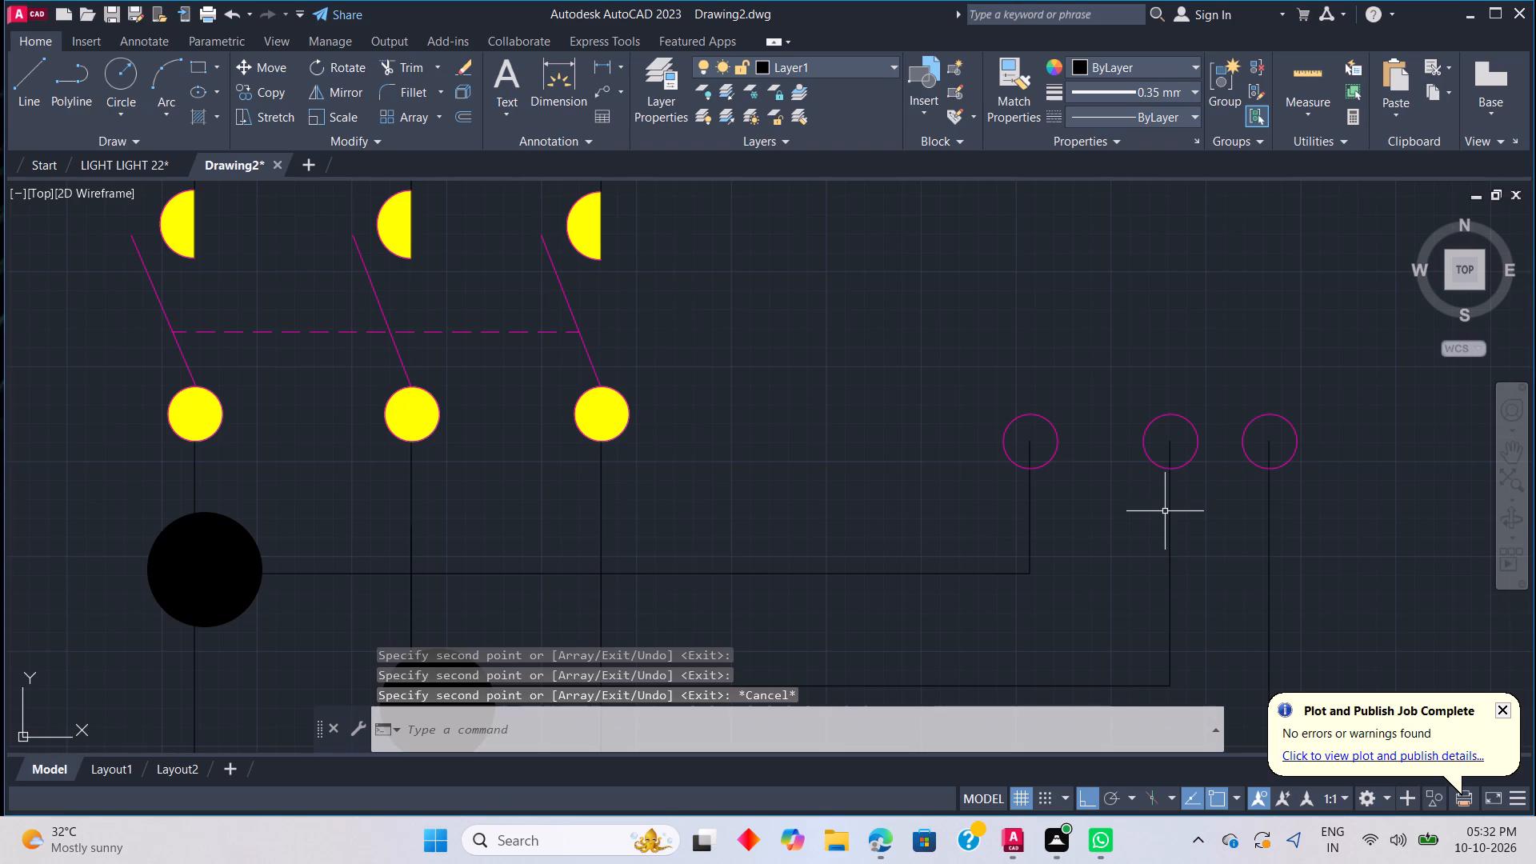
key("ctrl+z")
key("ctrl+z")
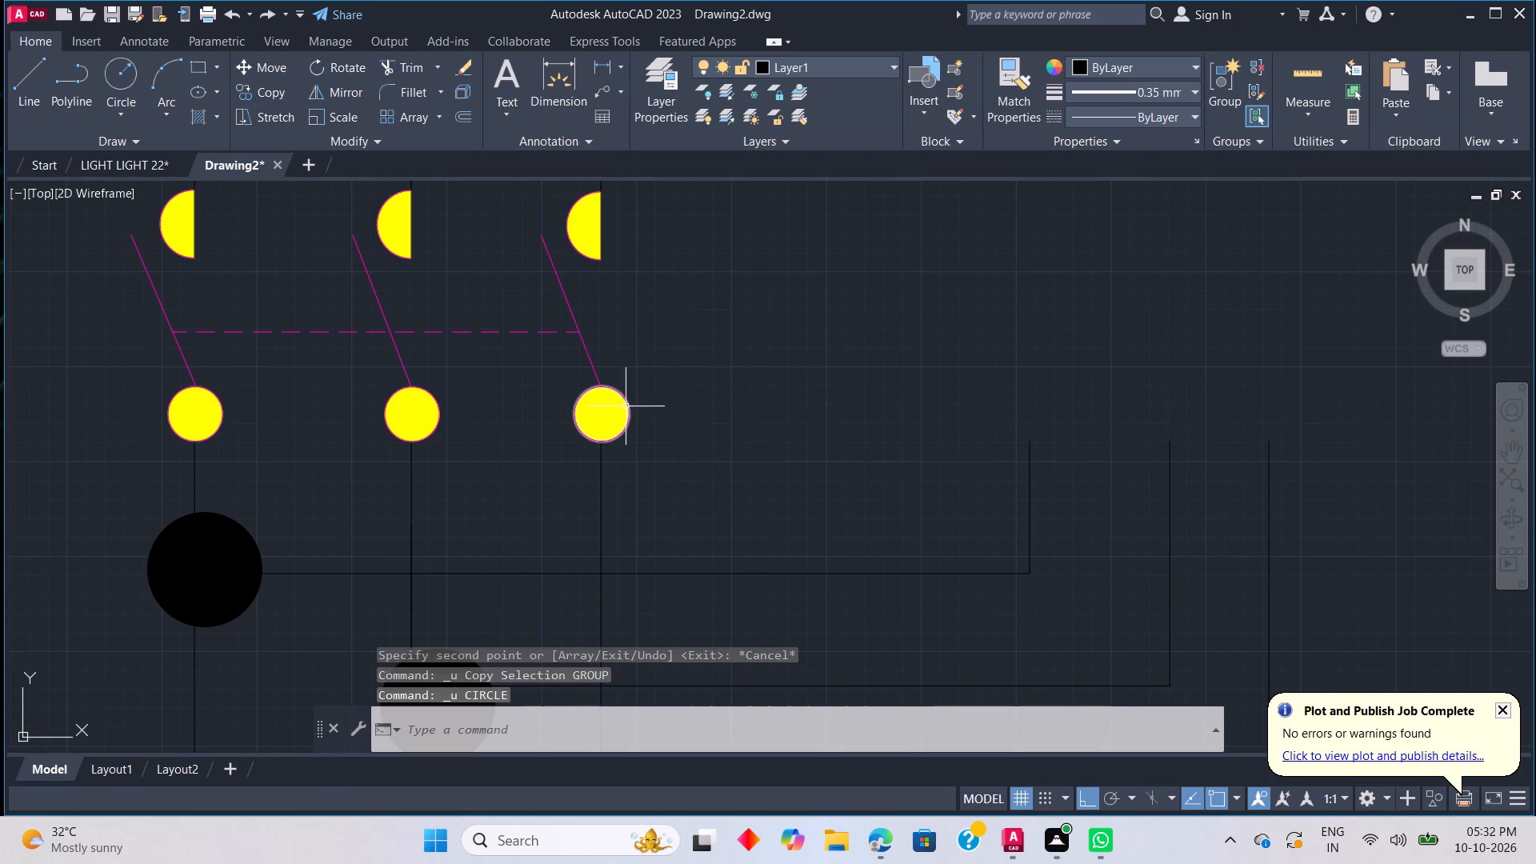
Copy the third magenta contact's lower circle by its bottom point onto the upper ends of the three branch wires.
left_click(630, 403)
right_click(871, 422)
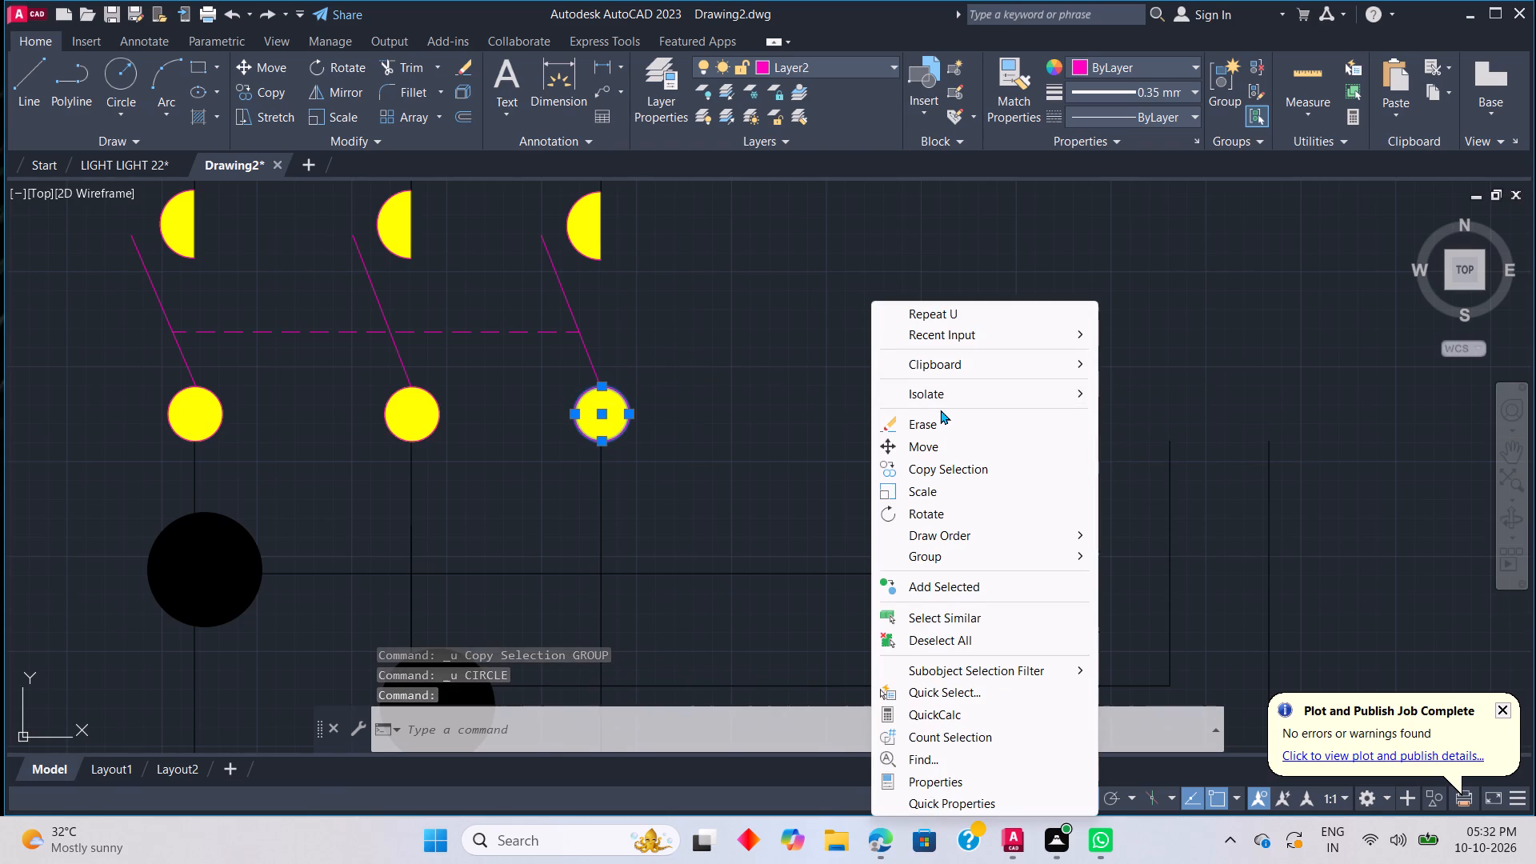
left_click(928, 465)
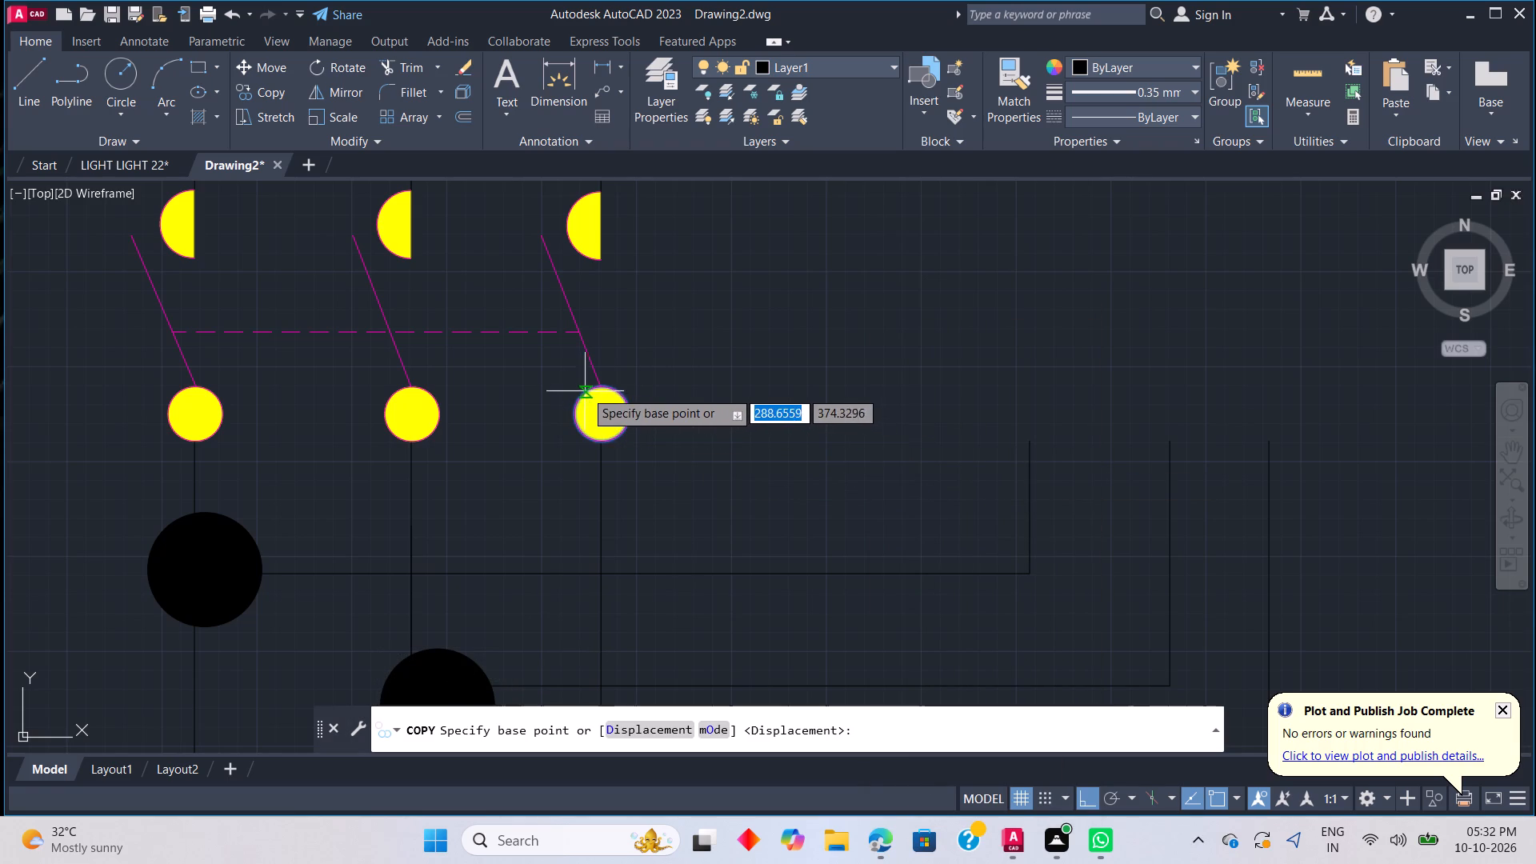
left_click(601, 444)
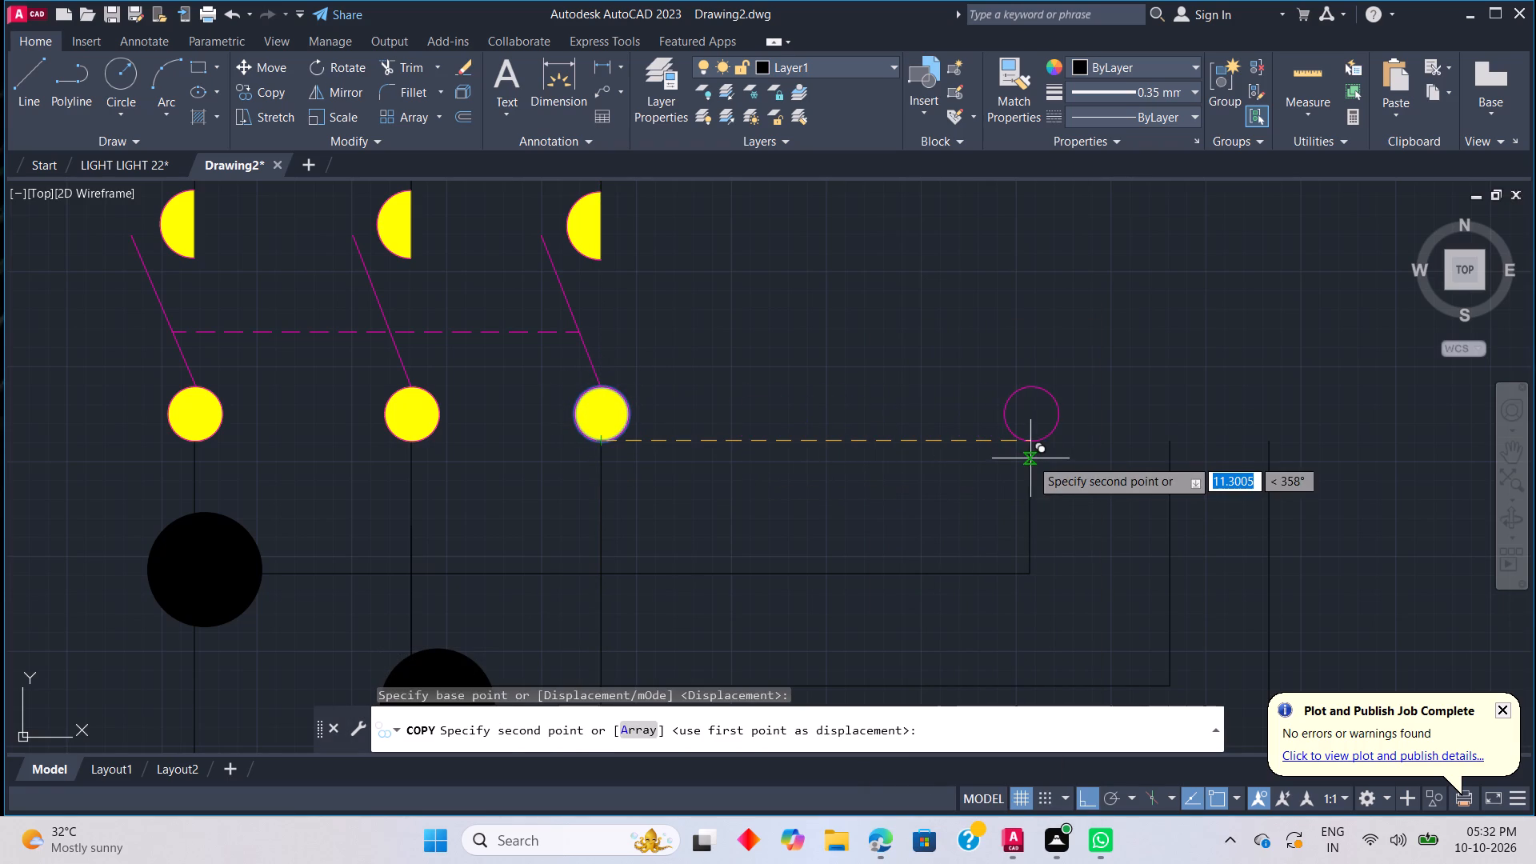
left_click(1033, 436)
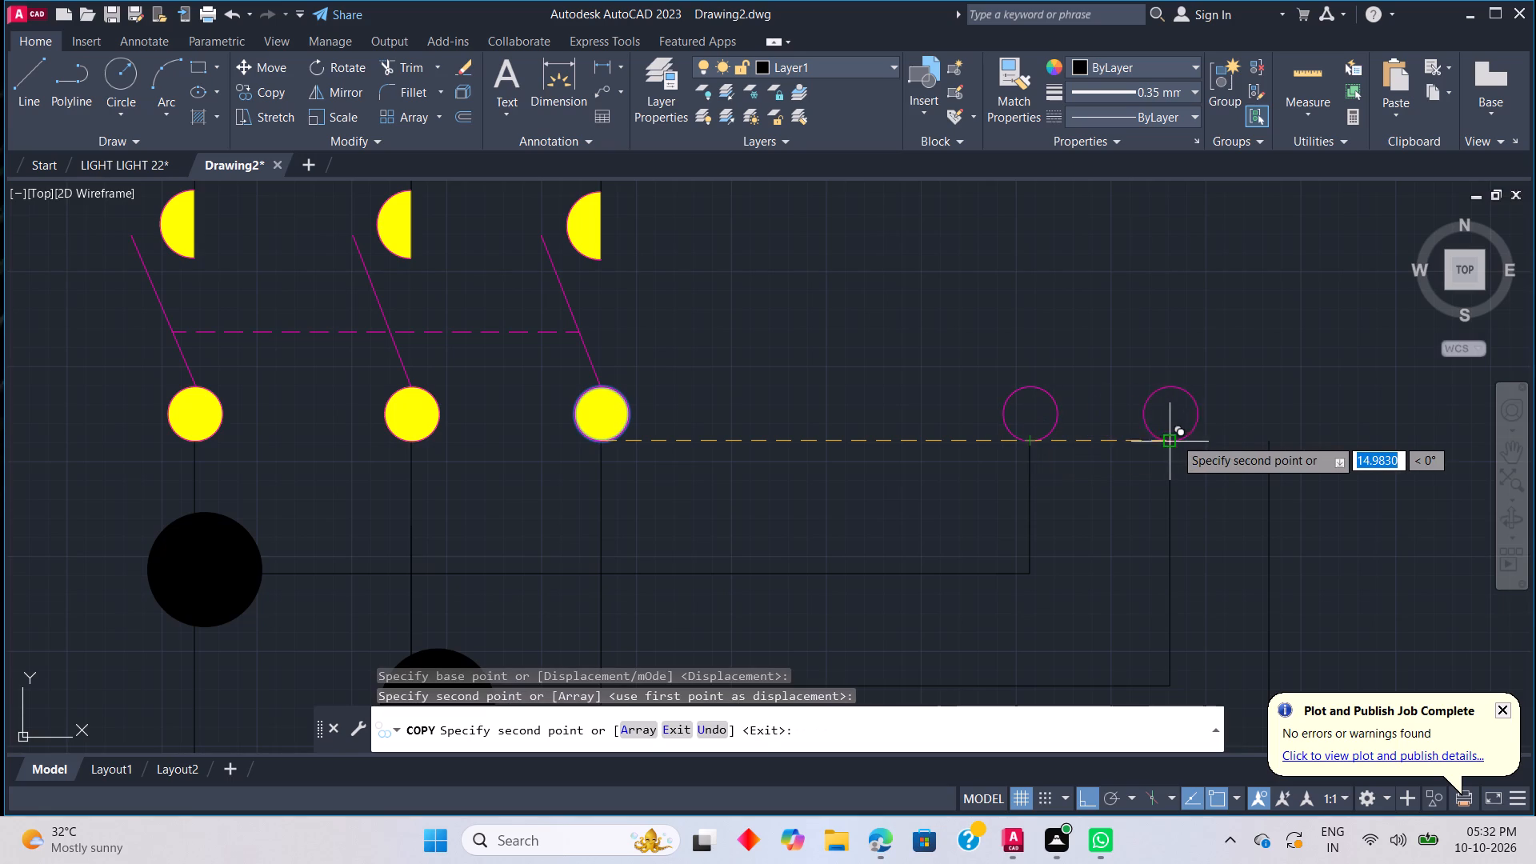
left_click(1172, 442)
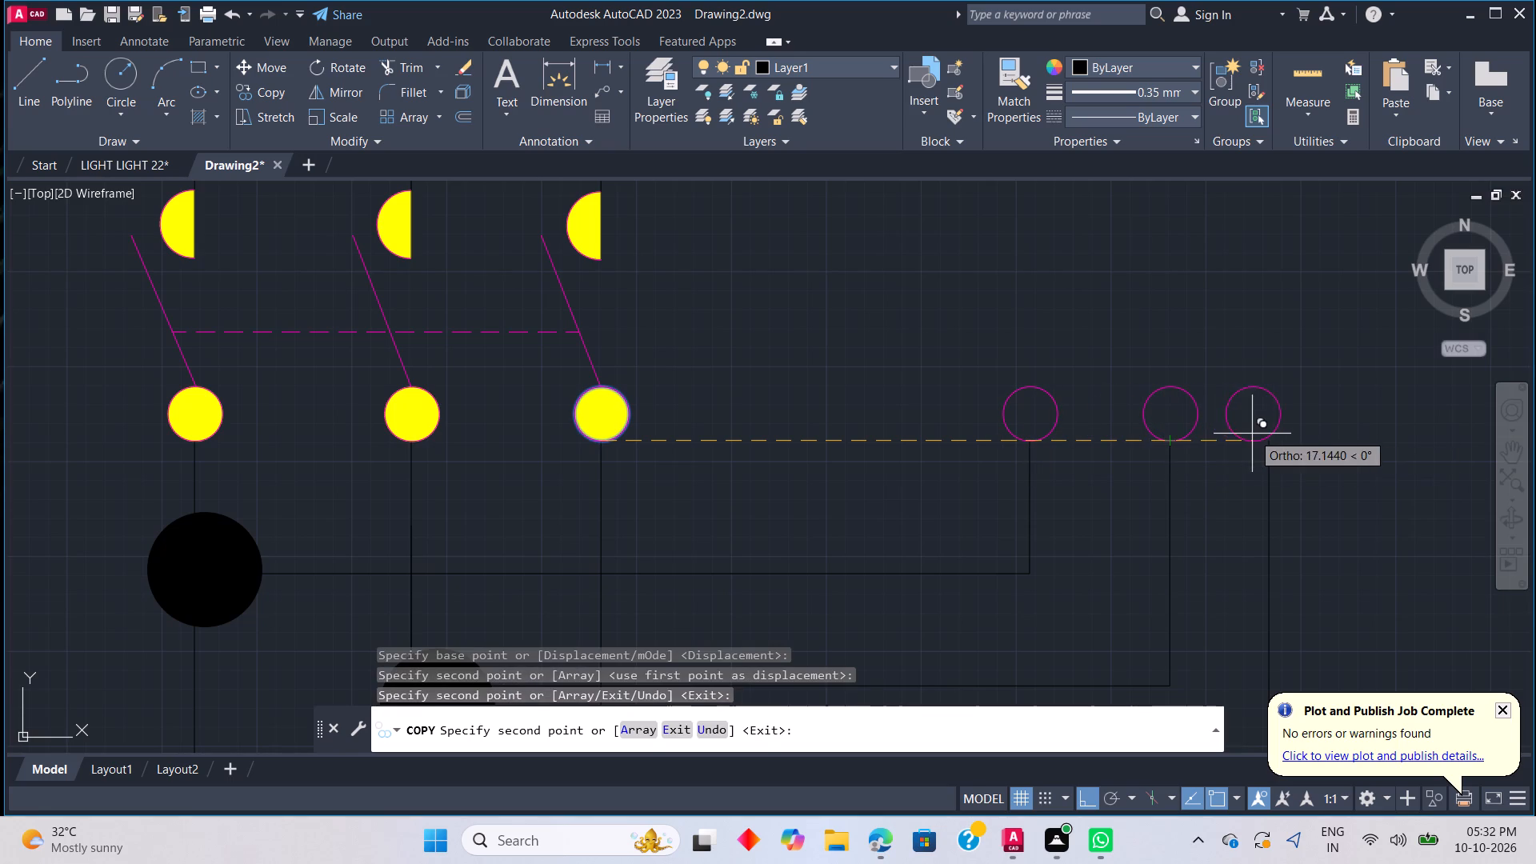
left_click(1267, 443)
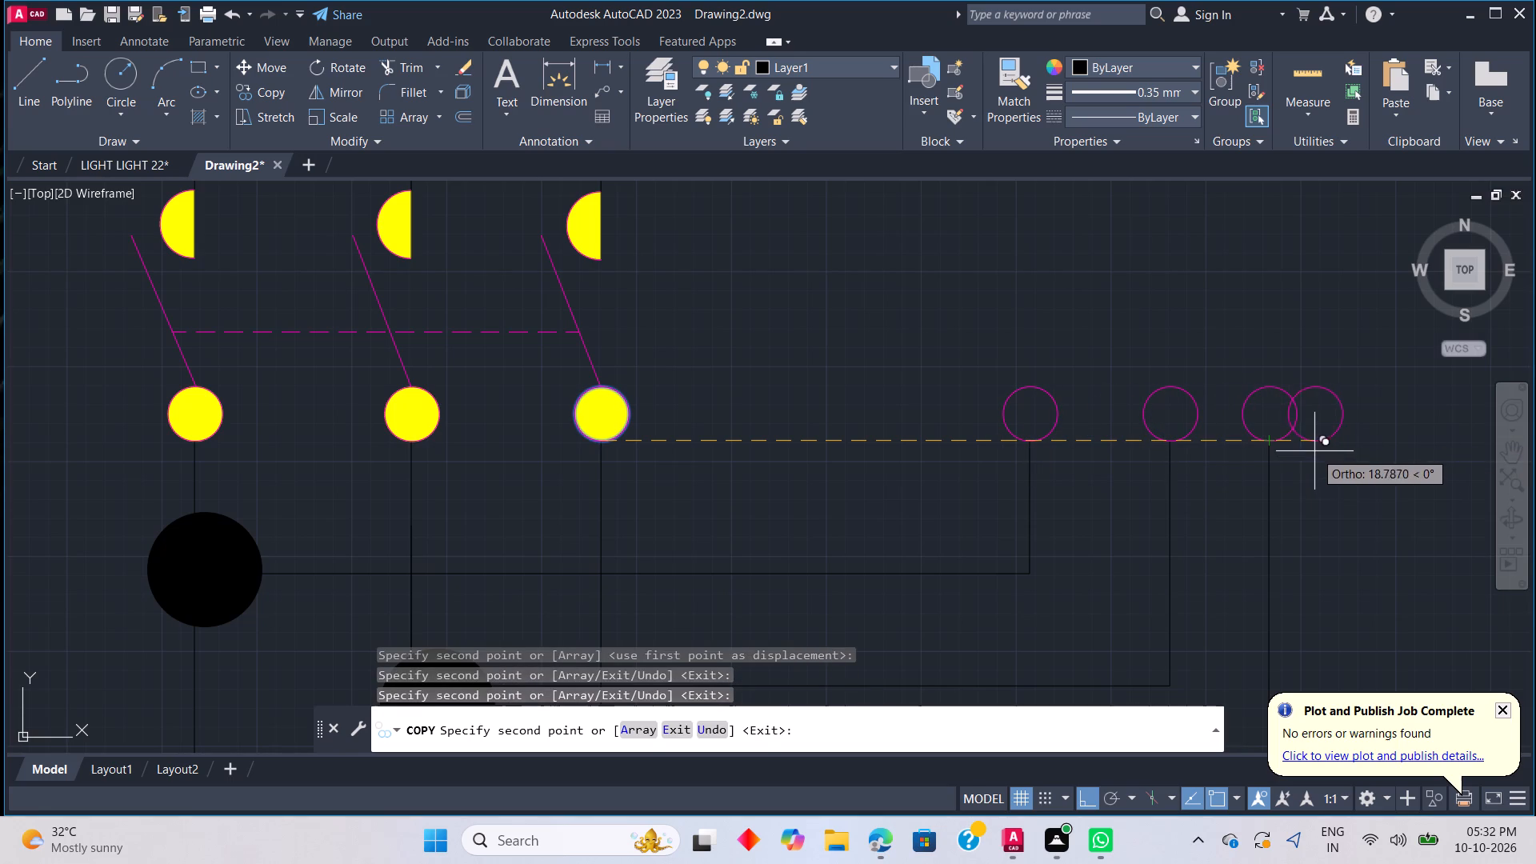
key("Escape")
Move the three copied circles on the branch wire ends to Layer7.
scroll(957, 316, "down", 2)
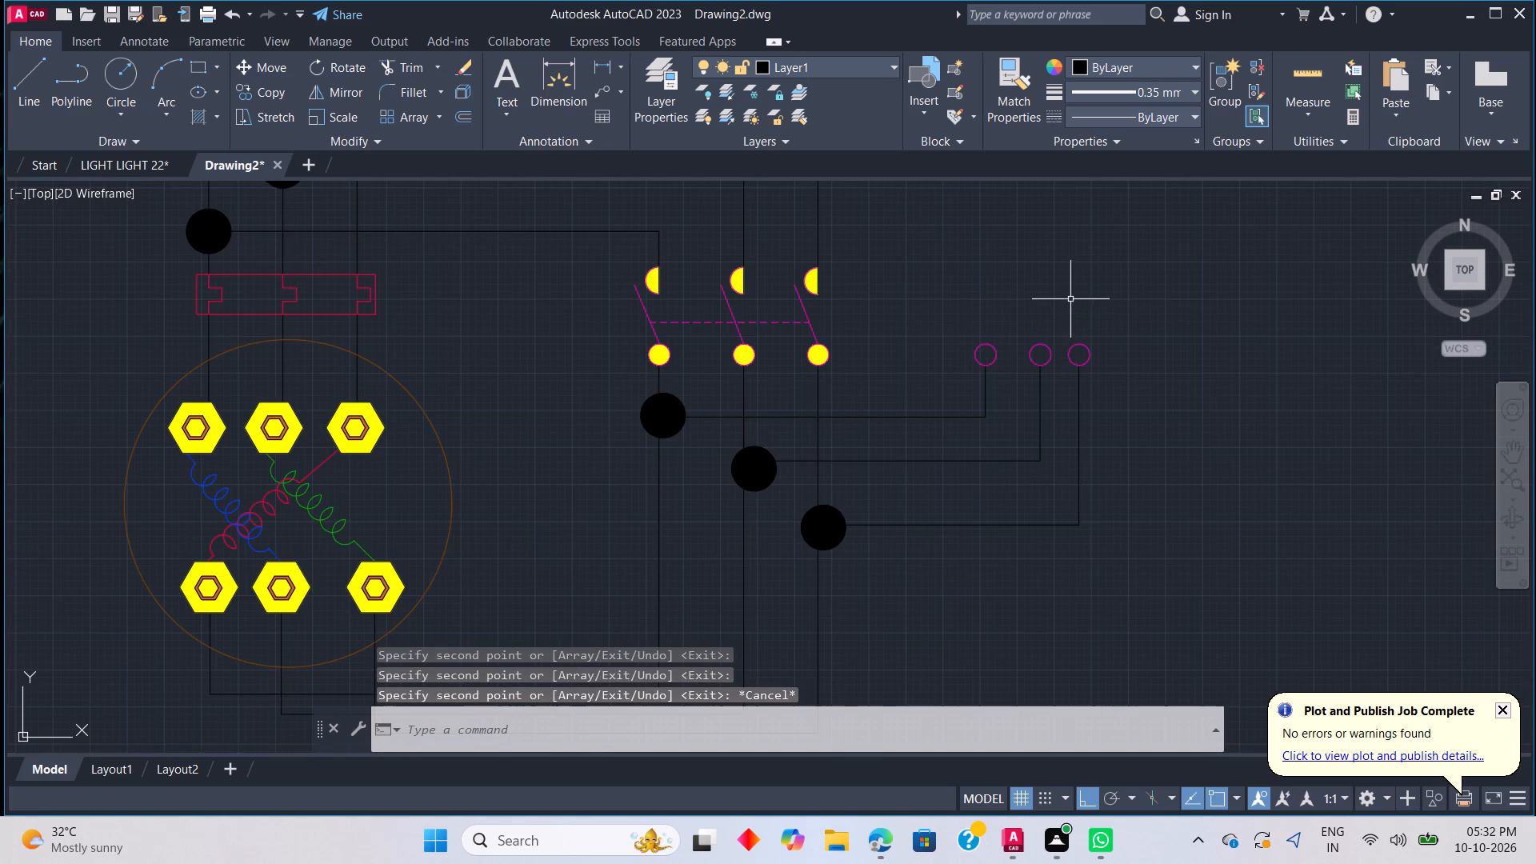
scroll(1069, 354, "up", 3)
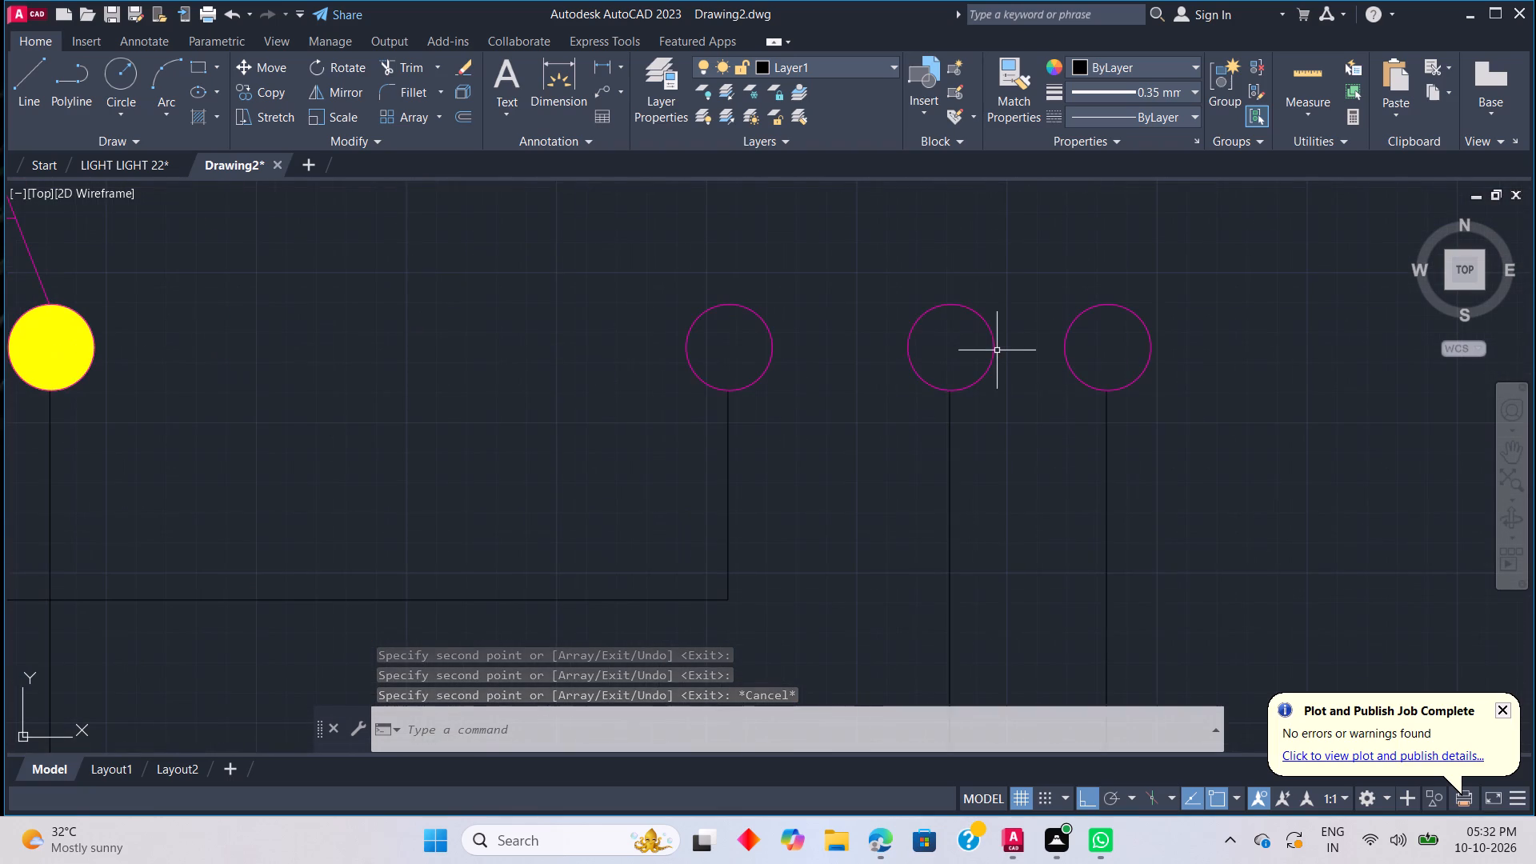
left_click(992, 346)
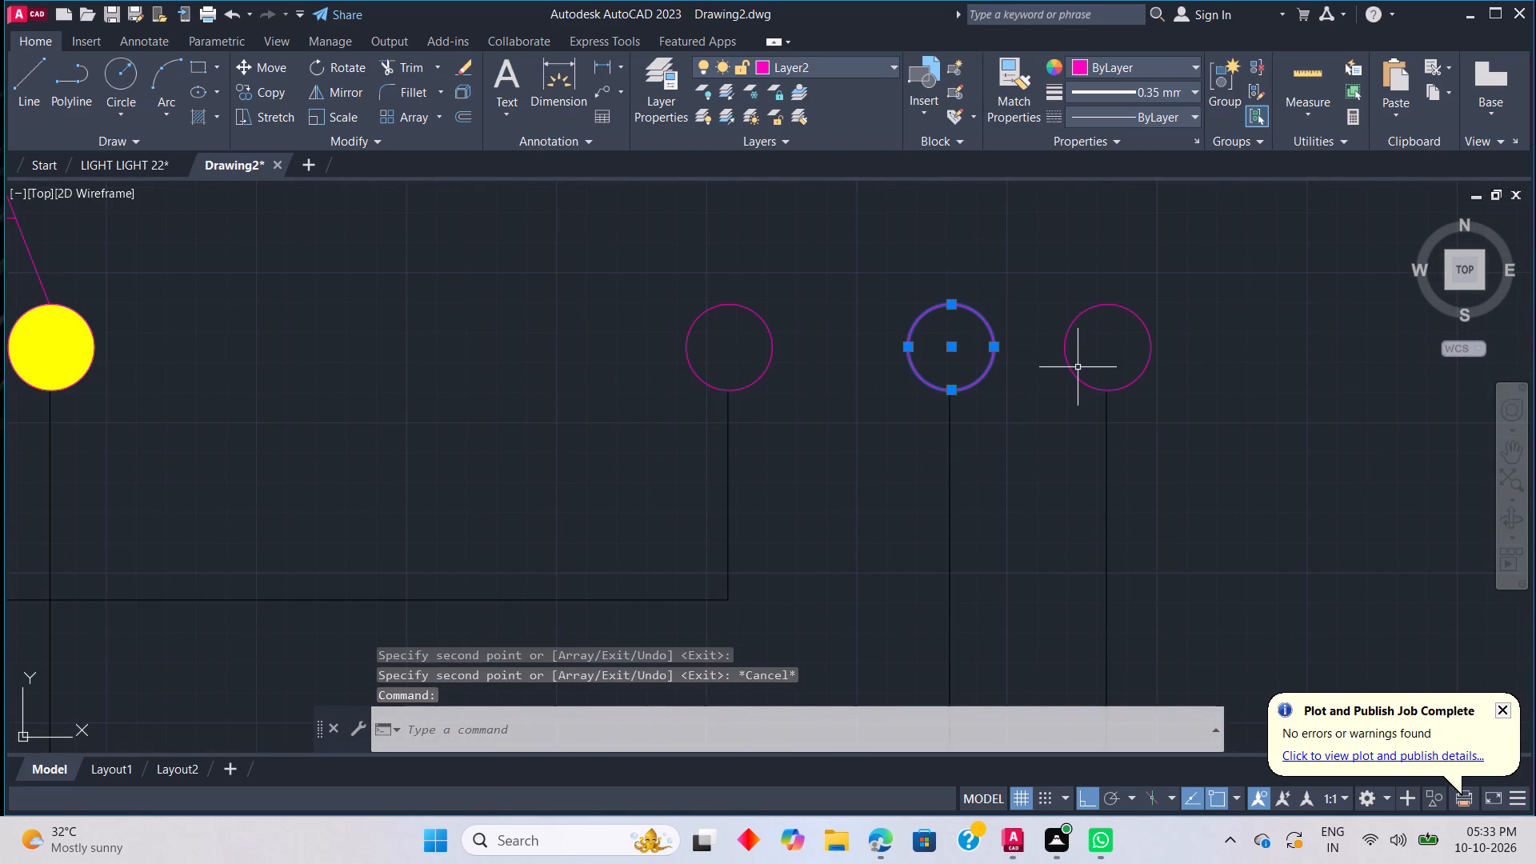
left_click(1075, 372)
left_click(772, 344)
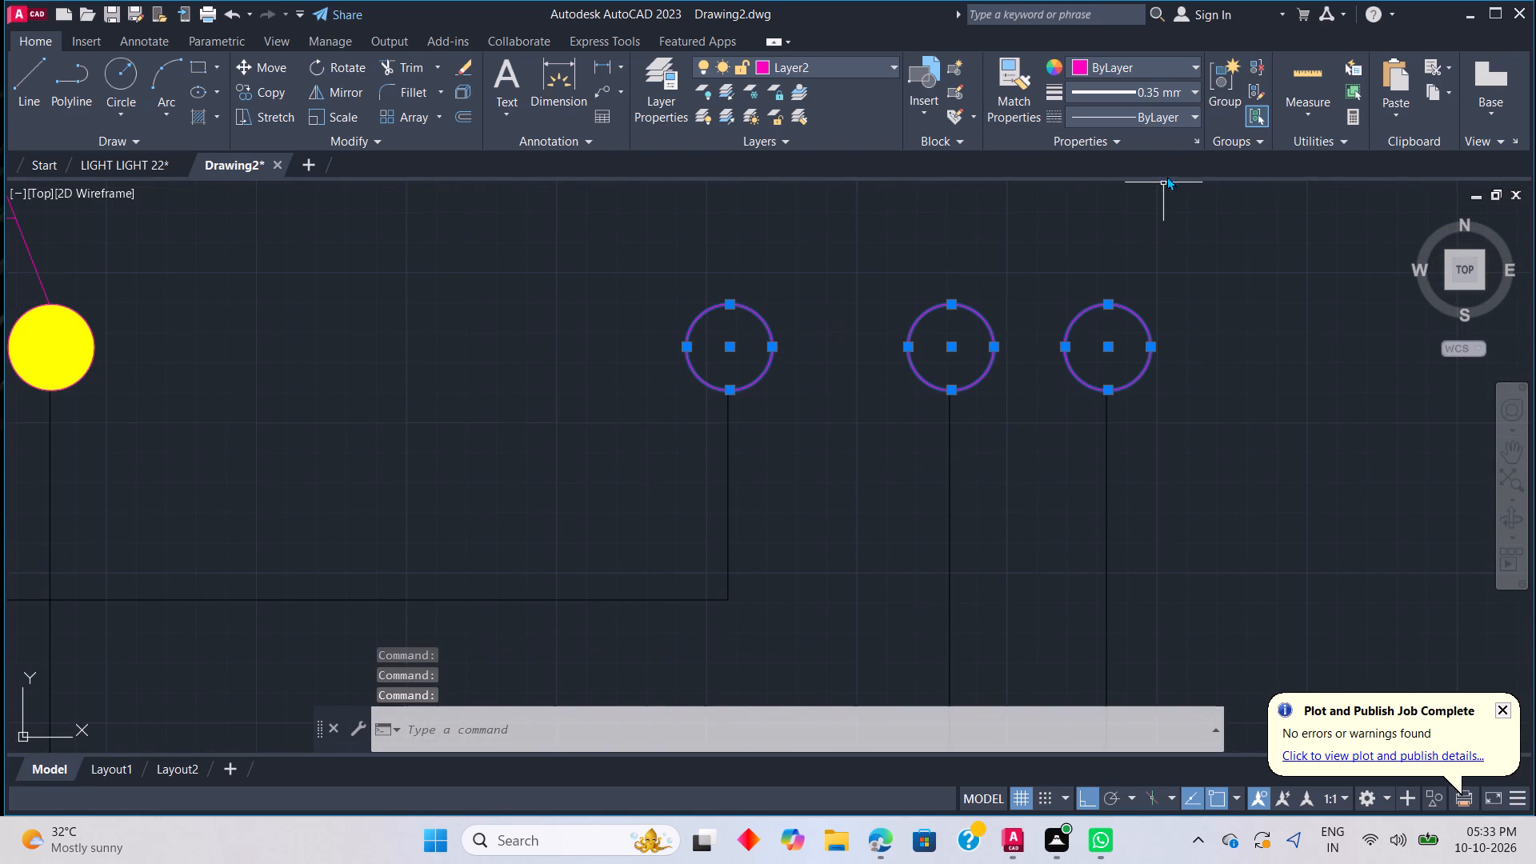
left_click(883, 62)
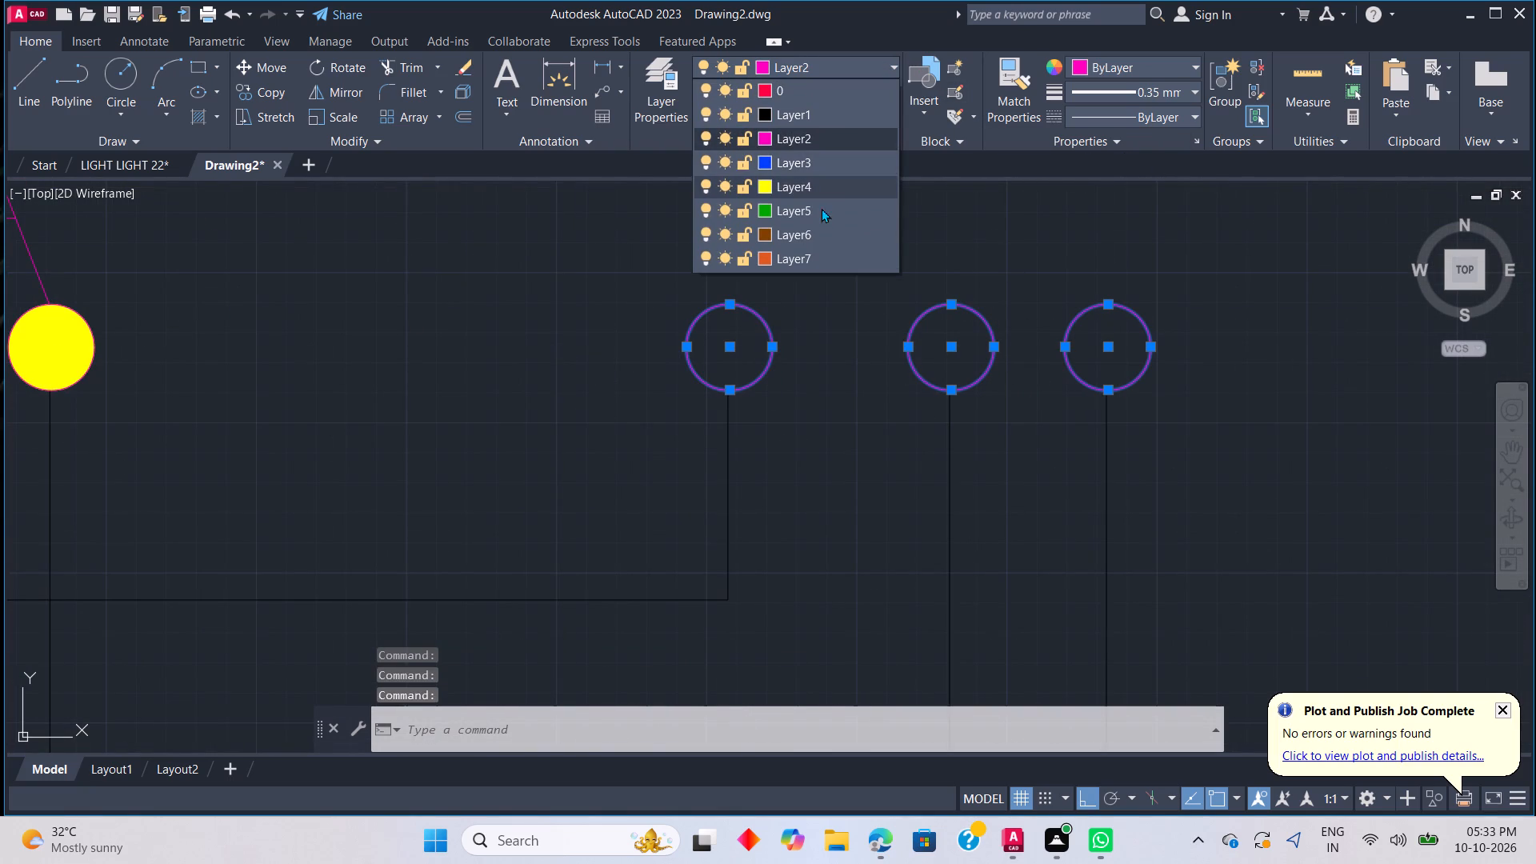
left_click(811, 265)
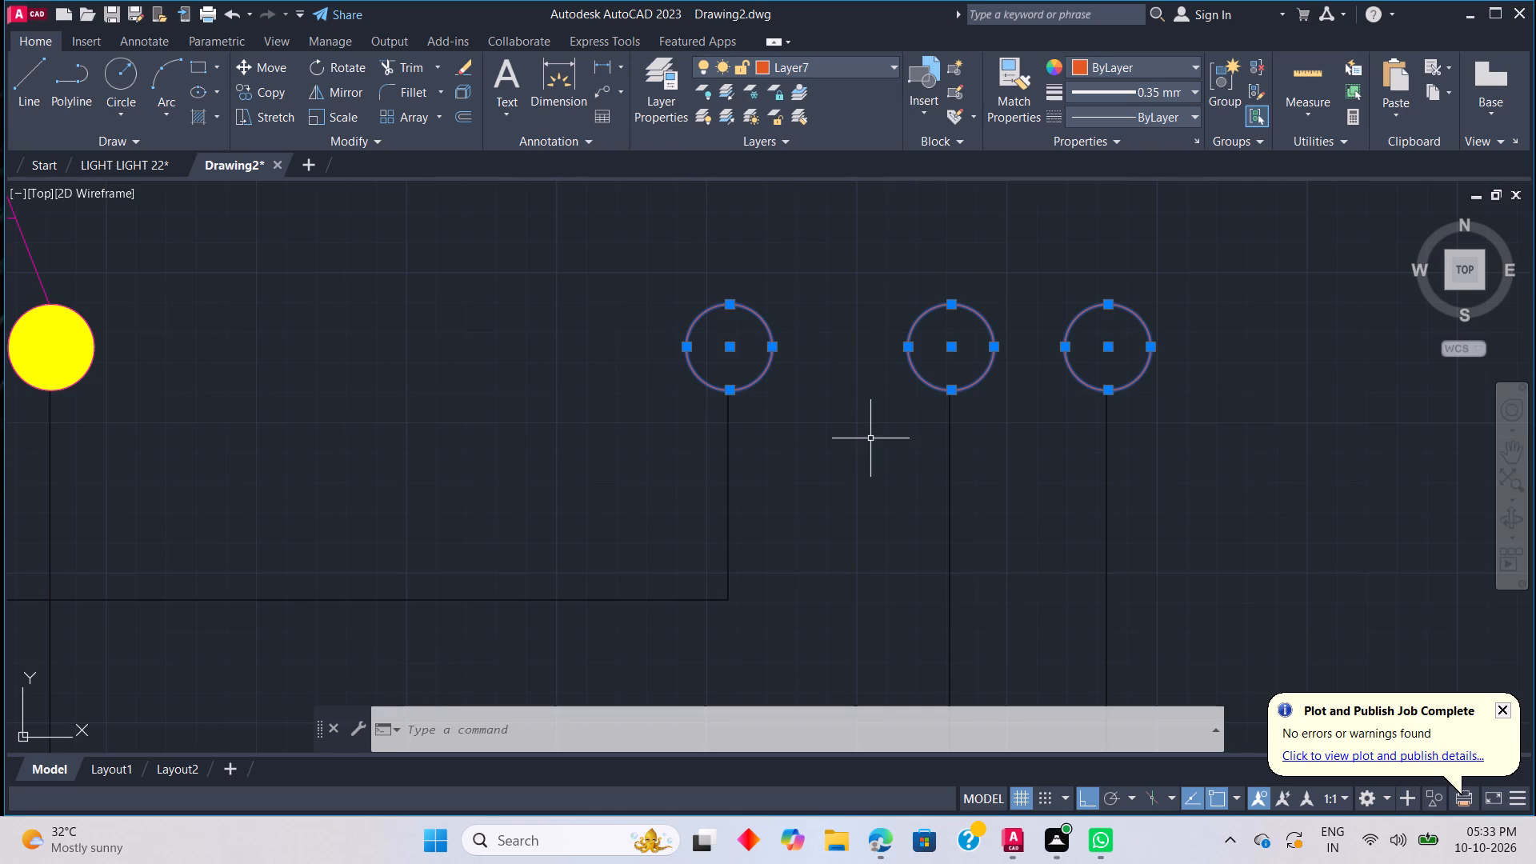
key("Escape")
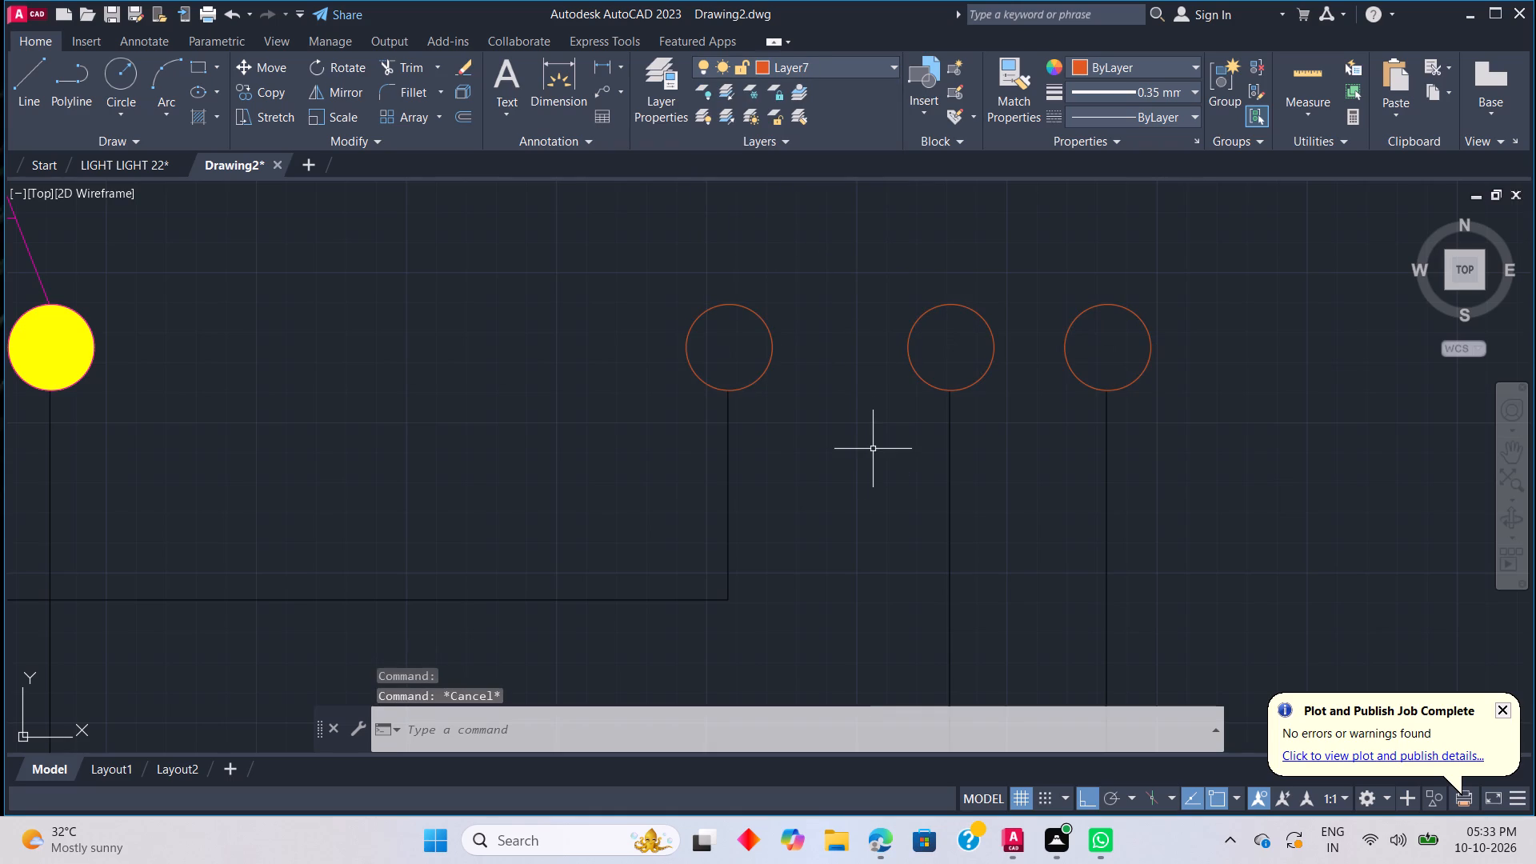
Examine the whole wiring diagram, from the upper contact sets down to the motor terminals and new branch circles.
scroll(871, 450, "down", 4)
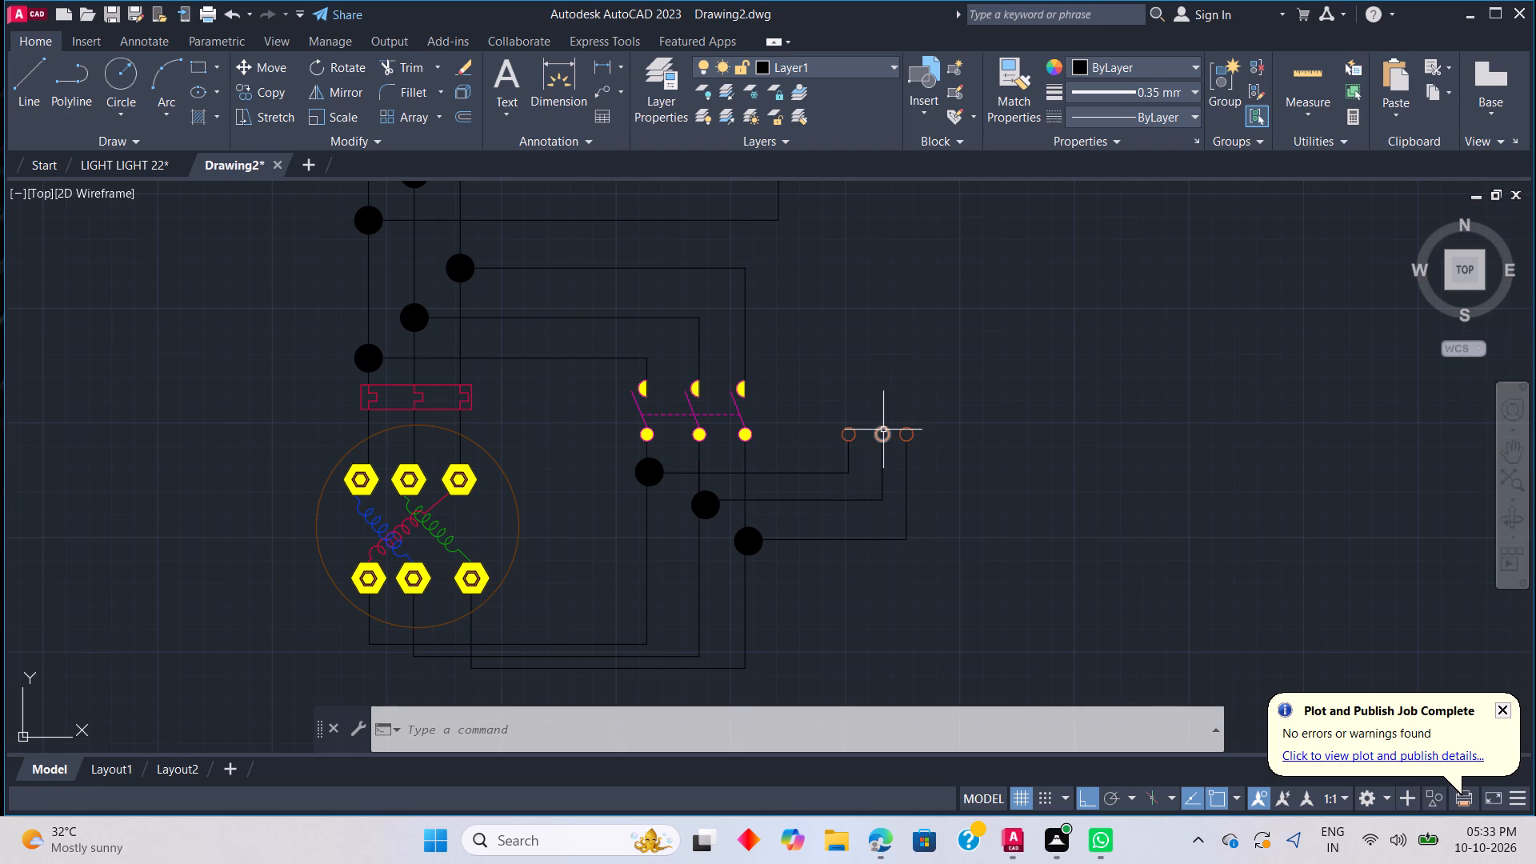
middle_click(803, 346)
middle_click(803, 346)
middle_click_drag(803, 346, 891, 414)
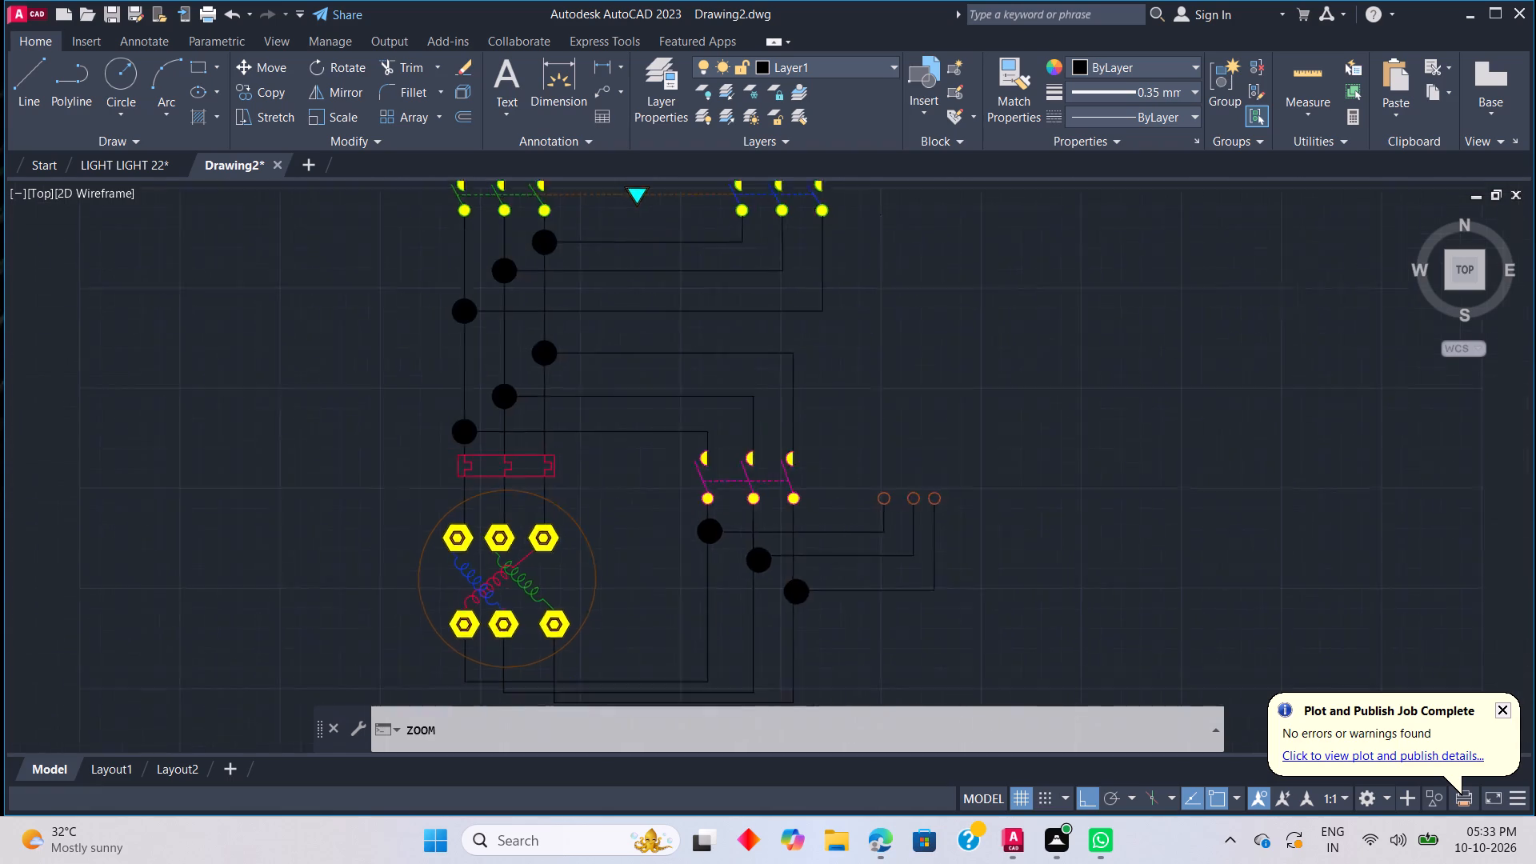
middle_click_drag(891, 414, 898, 418)
middle_click(898, 418)
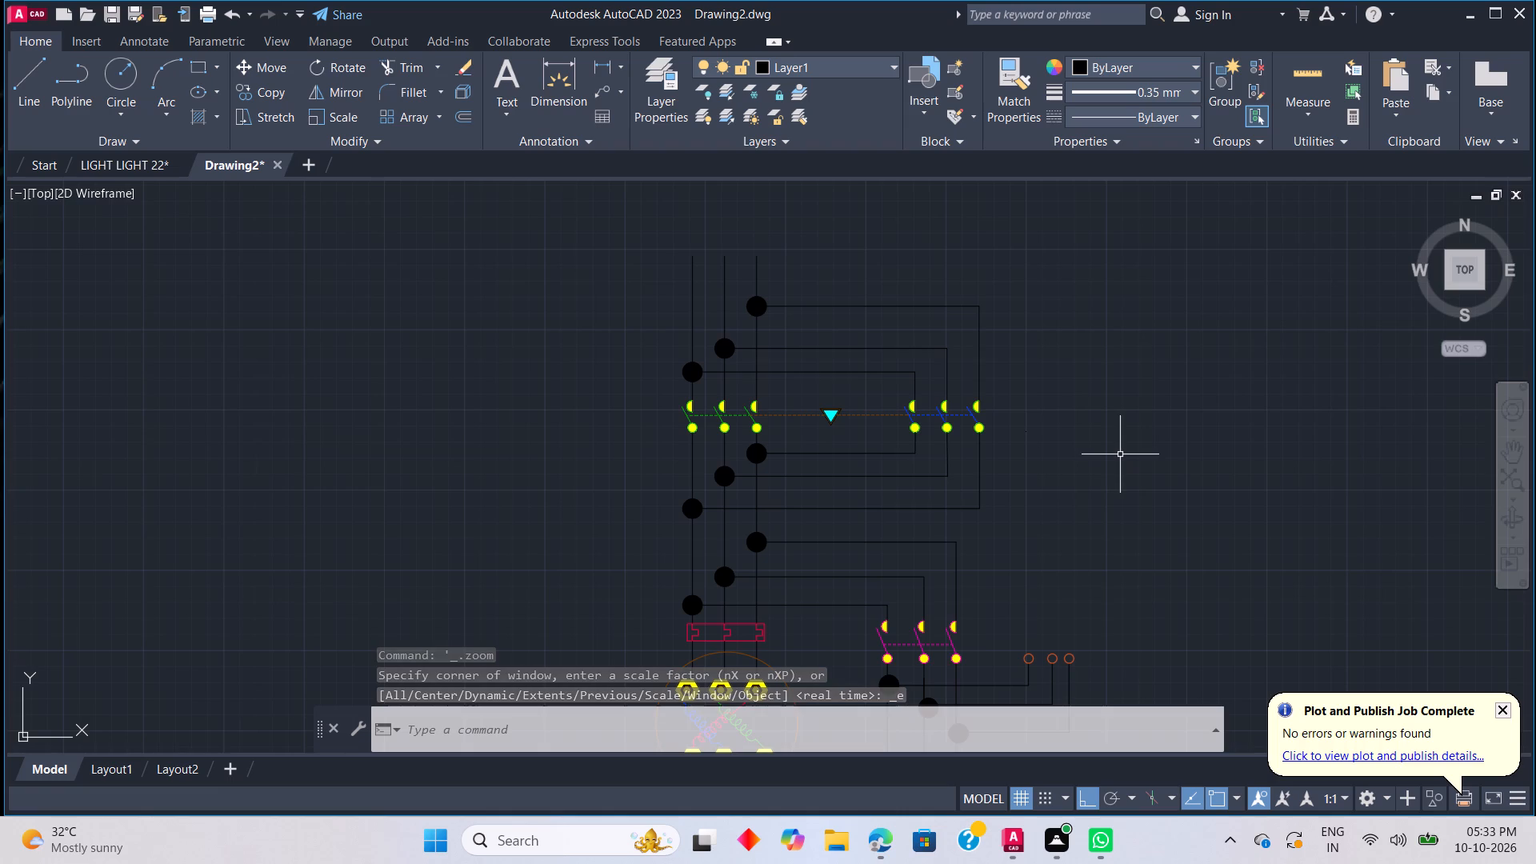
middle_click_drag(1126, 504, 1134, 418)
middle_click(1124, 580)
middle_click_drag(1114, 575, 1129, 476)
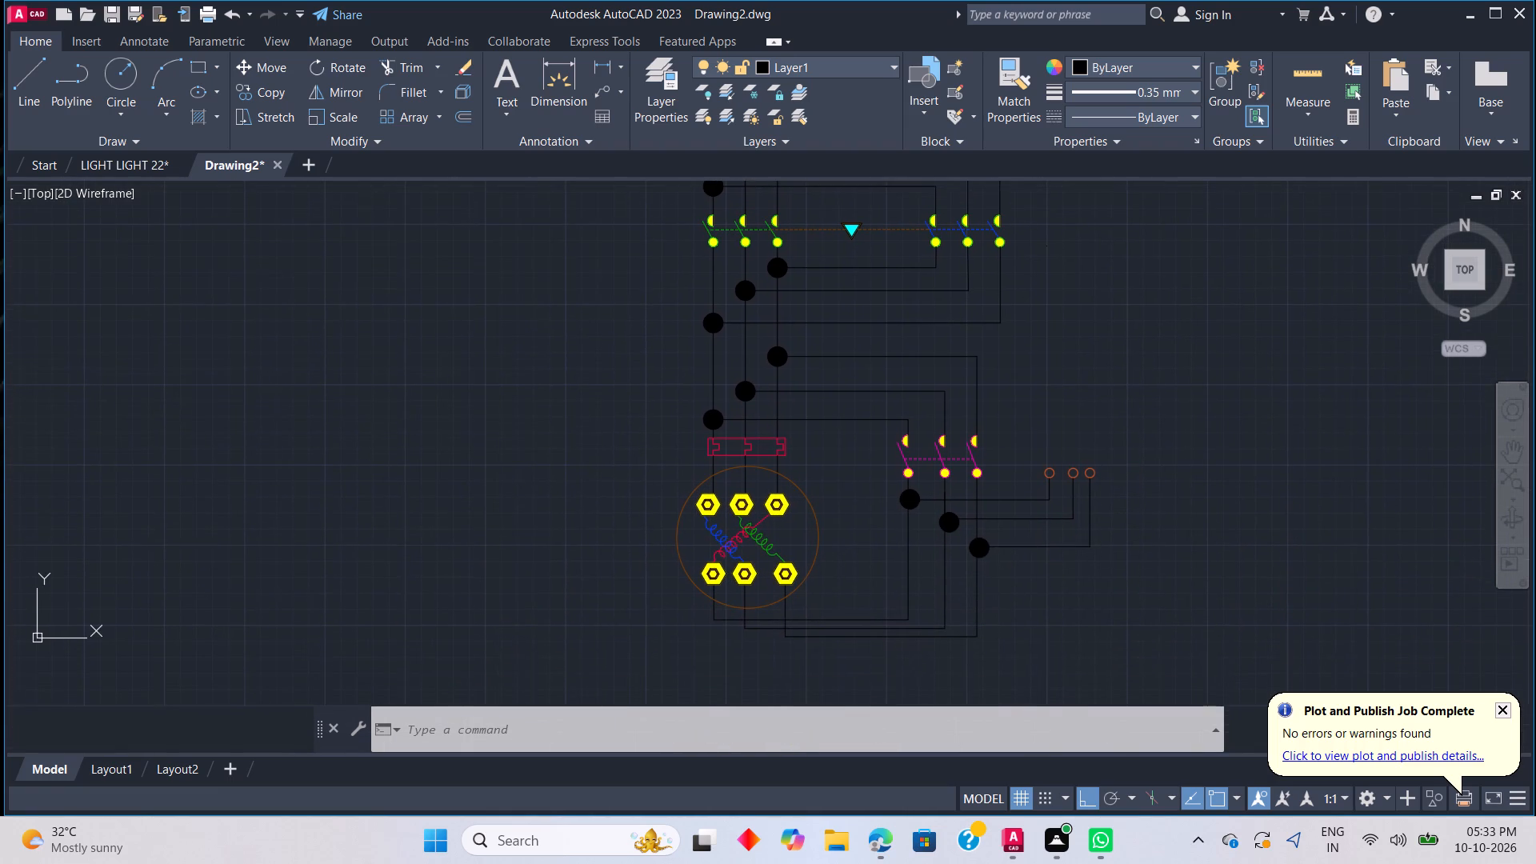
Draw a bridging wire above the outer new circles from half-contact level: about 4.86 units up, 6.30 across and 4.86 down.
scroll(1130, 470, "up", 1)
key("l")
key("space")
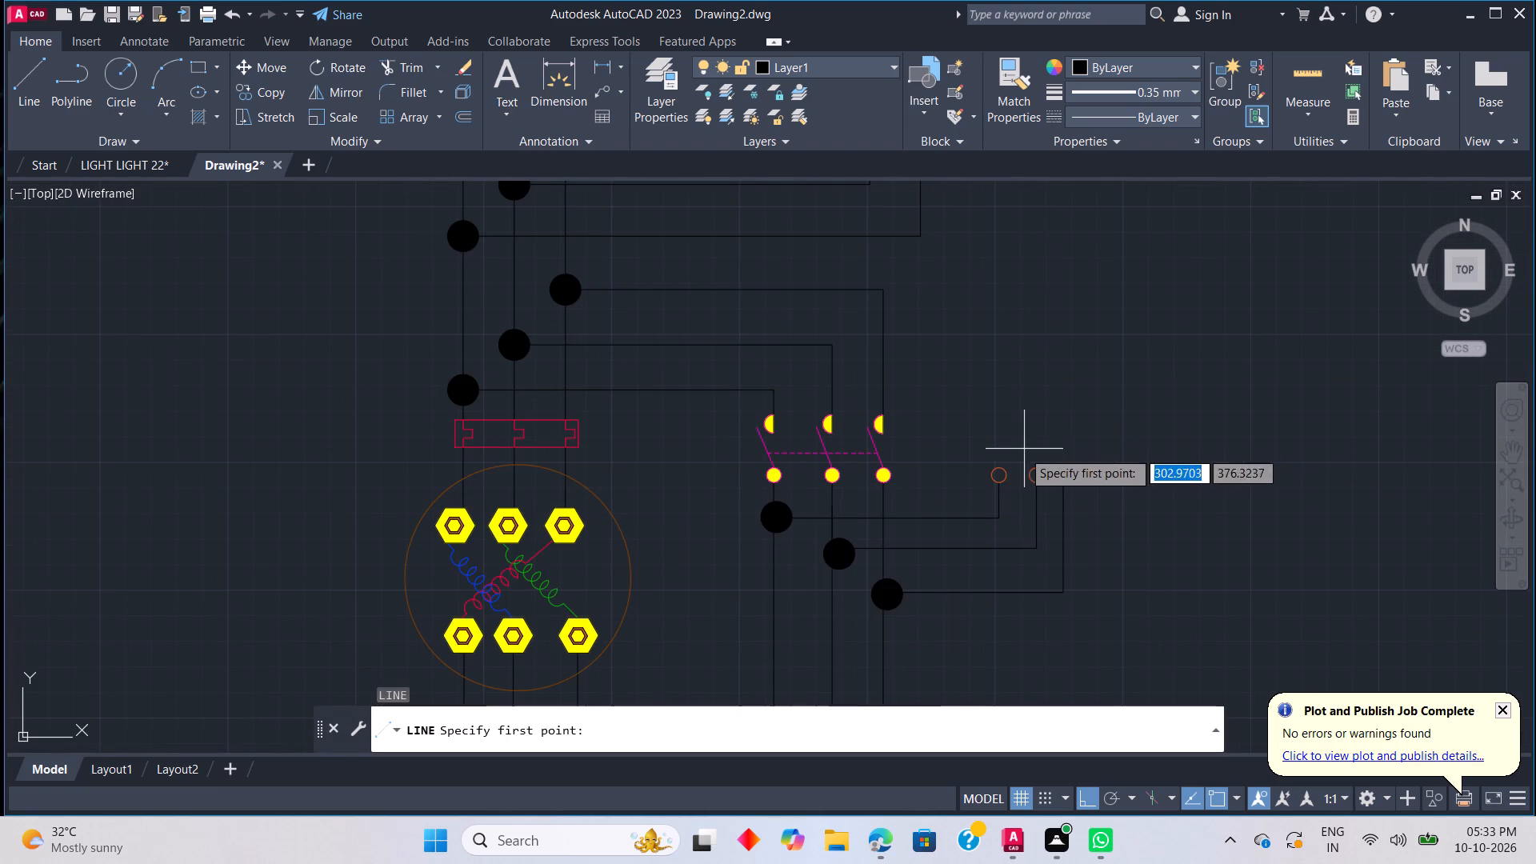
scroll(1012, 466, "up", 2)
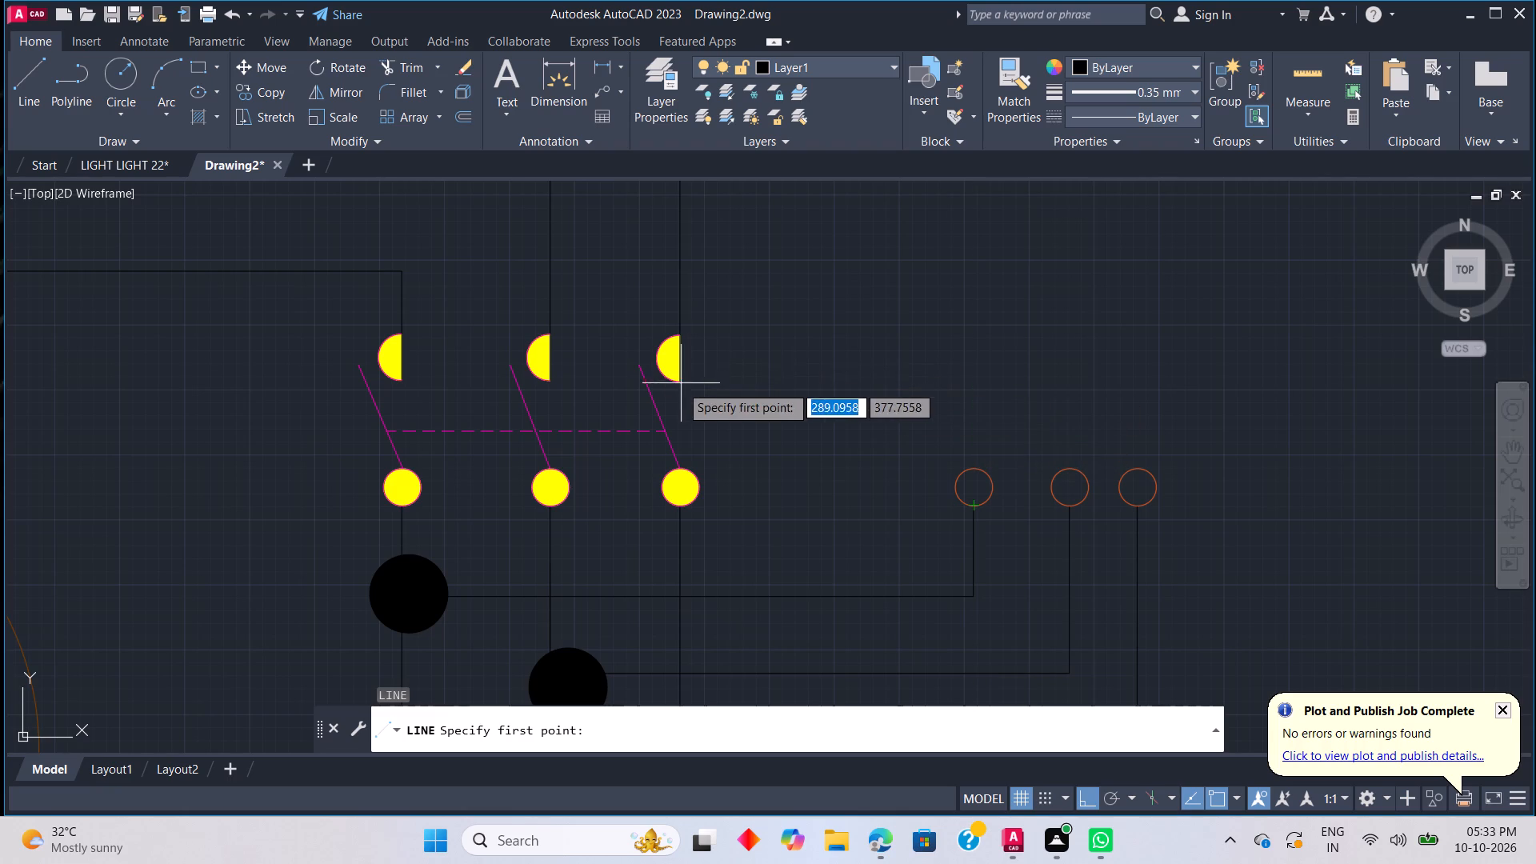
left_click(975, 385)
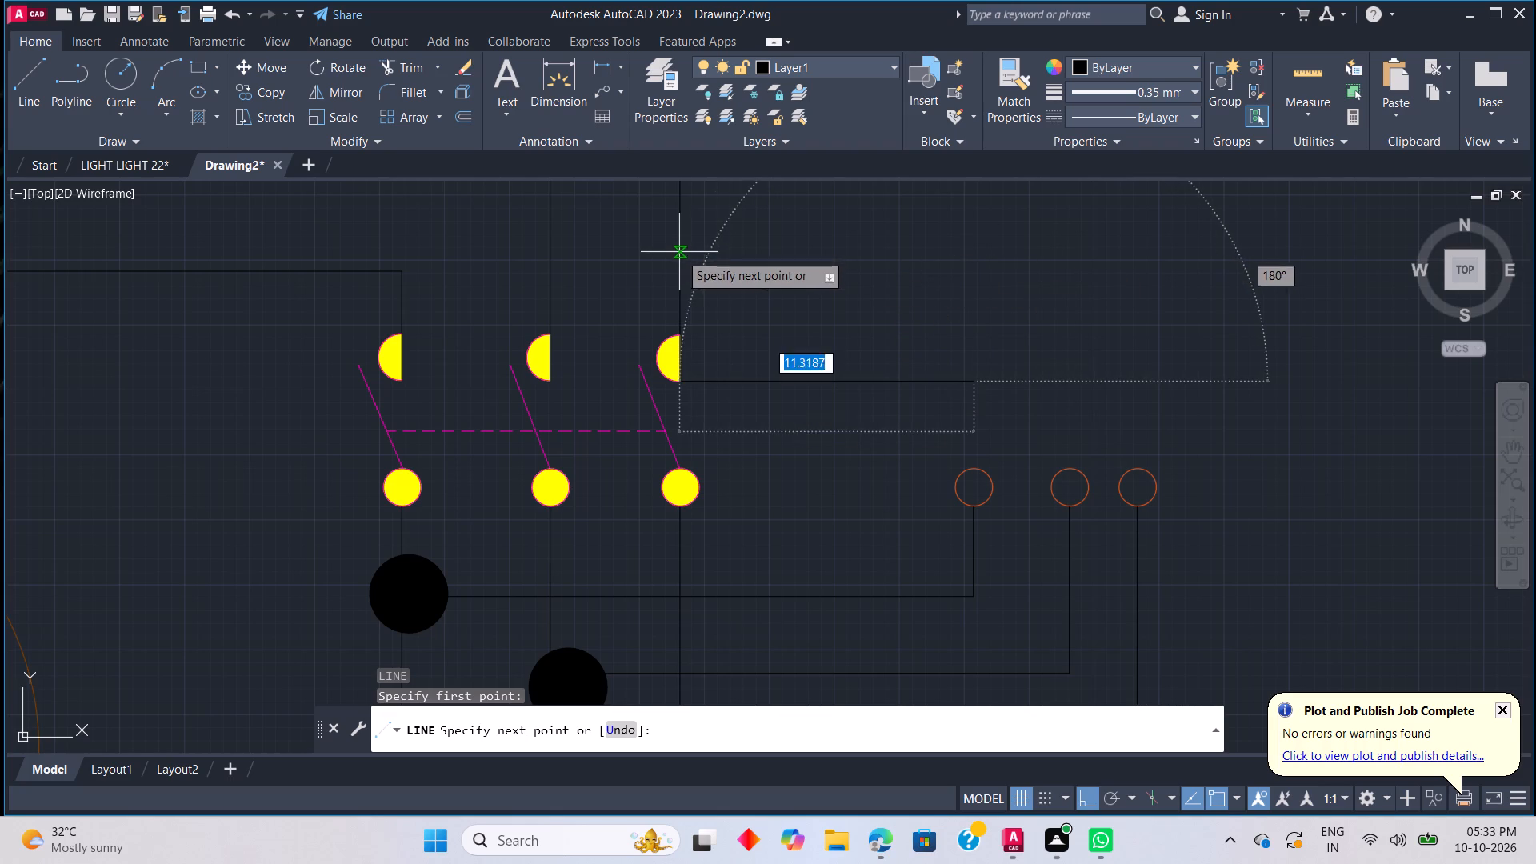
left_click(970, 255)
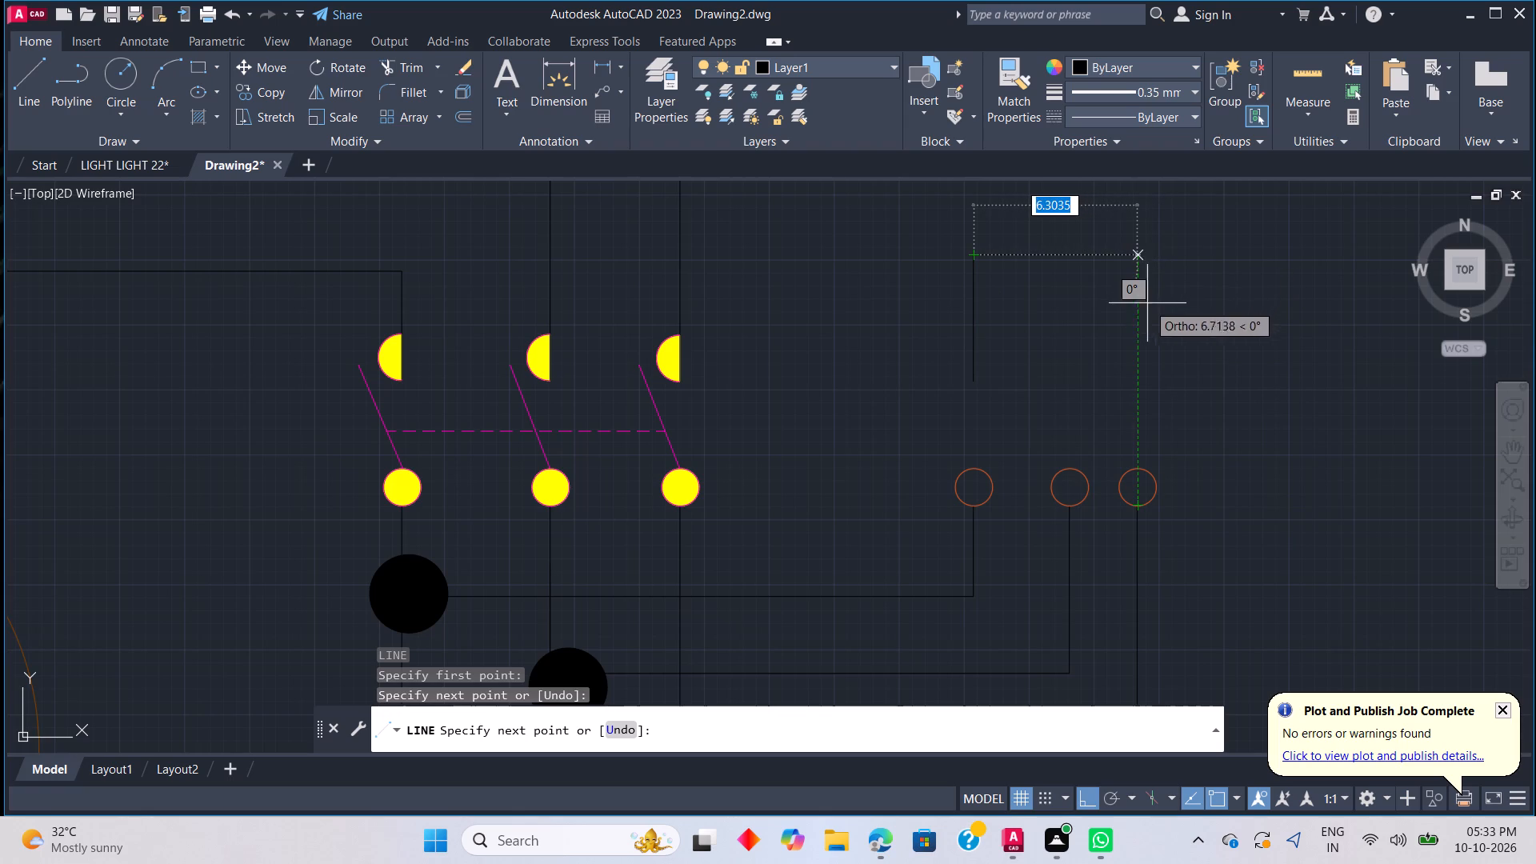
left_click(1140, 328)
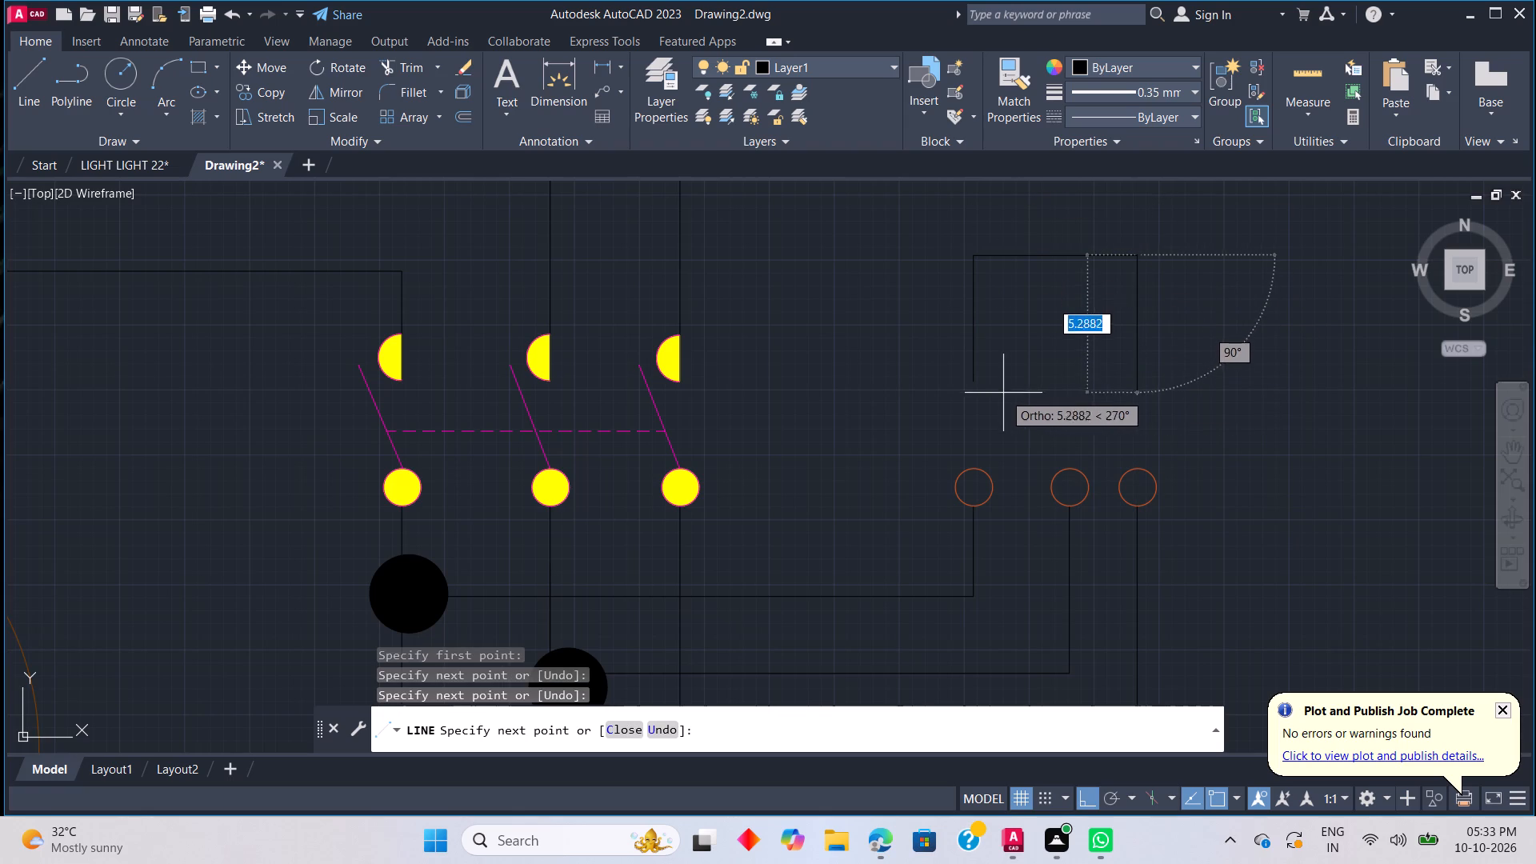
left_click(1152, 381)
key("Escape")
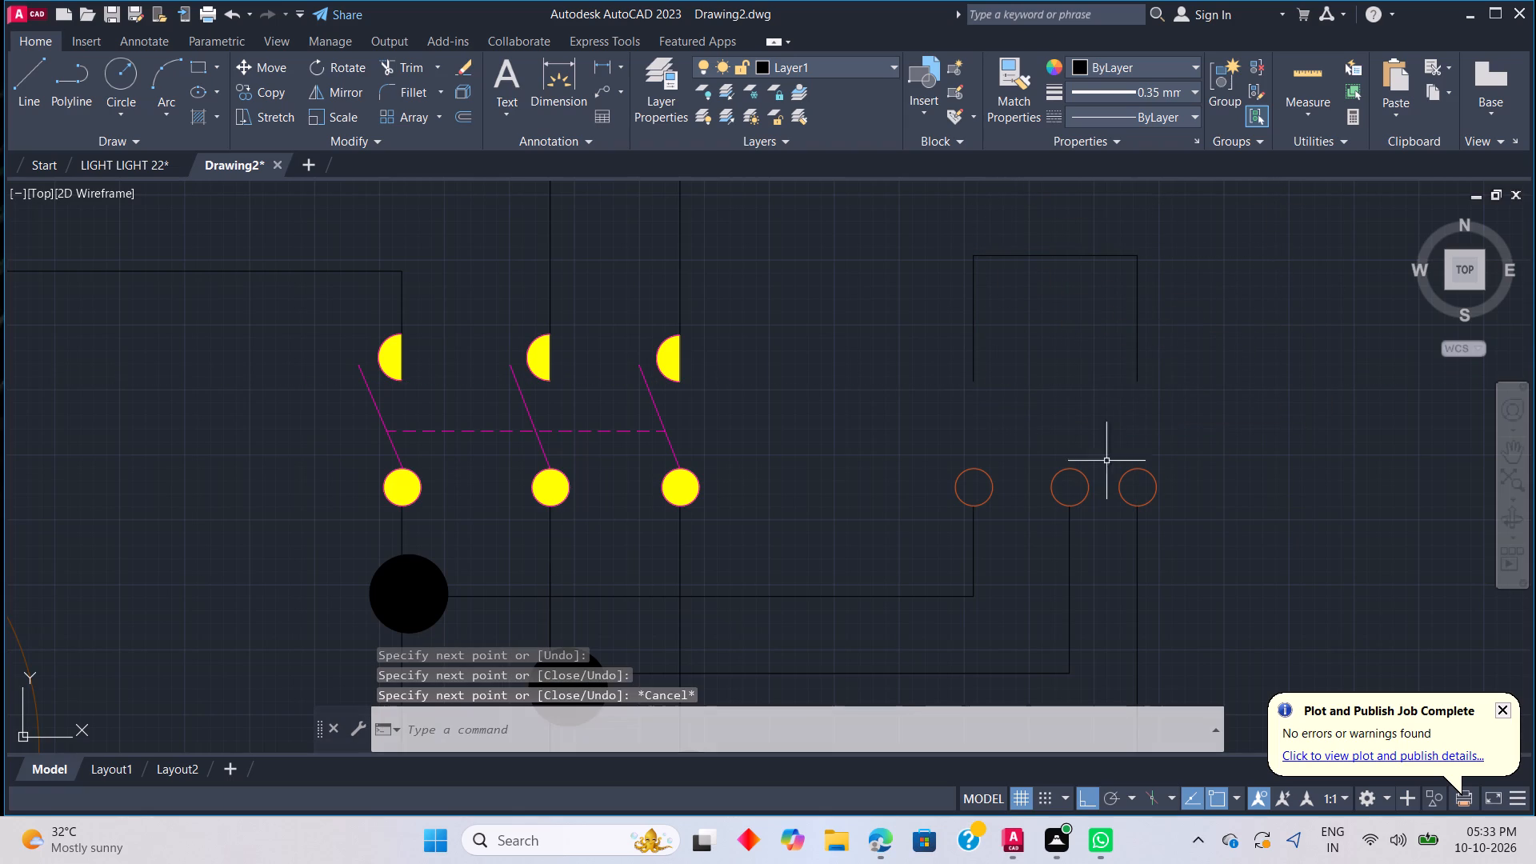
Draw a vertical line from the middle branch wire's upper end, through its circle, up to the horizontal bridging wire.
key("l")
key("space")
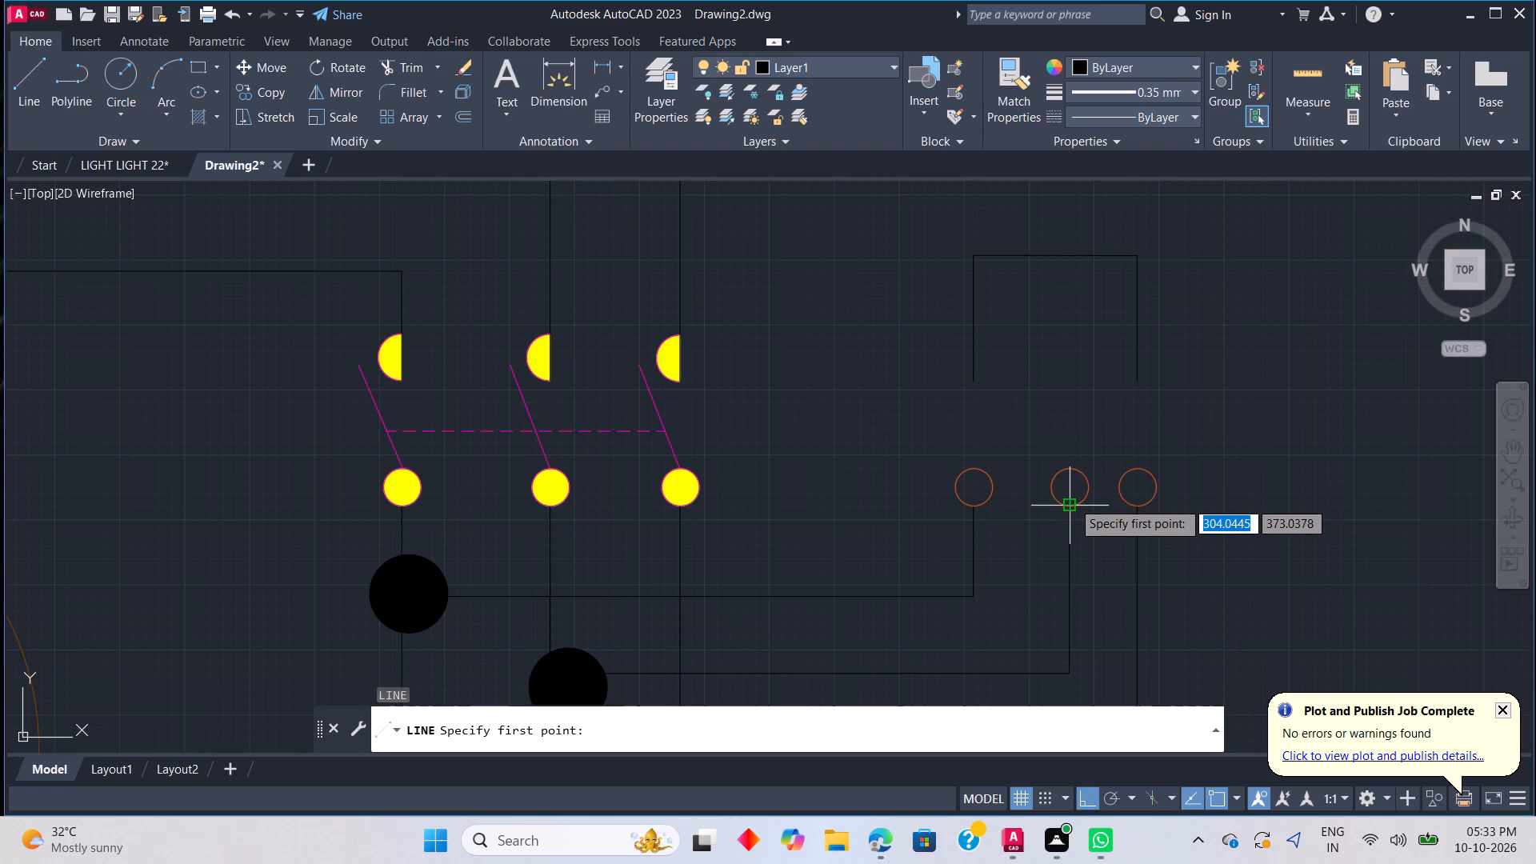
left_click(1072, 501)
left_click(1068, 256)
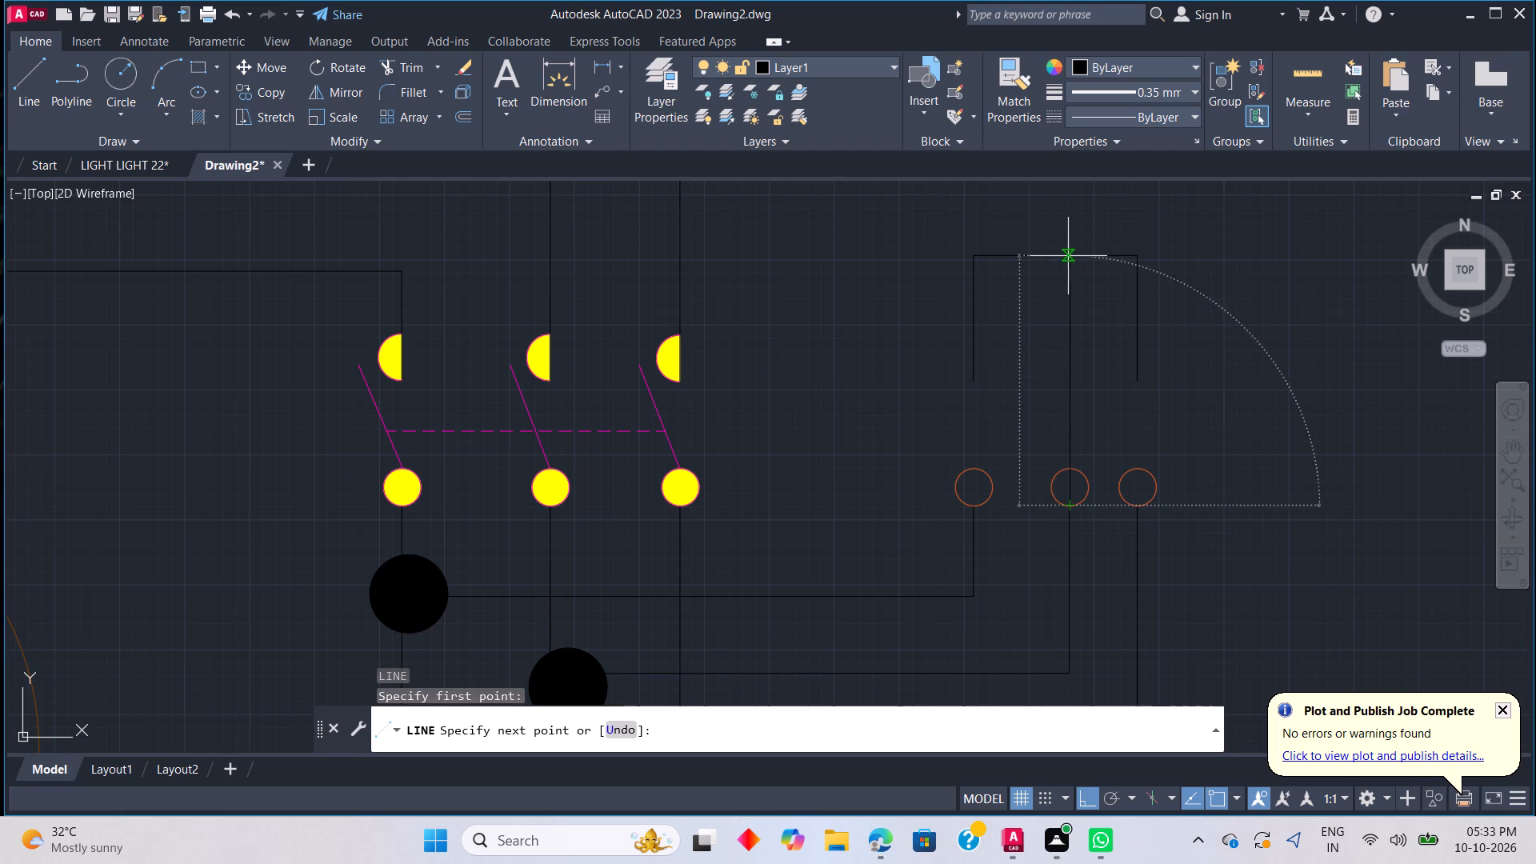
key("Escape")
scroll(1115, 441, "up", 2)
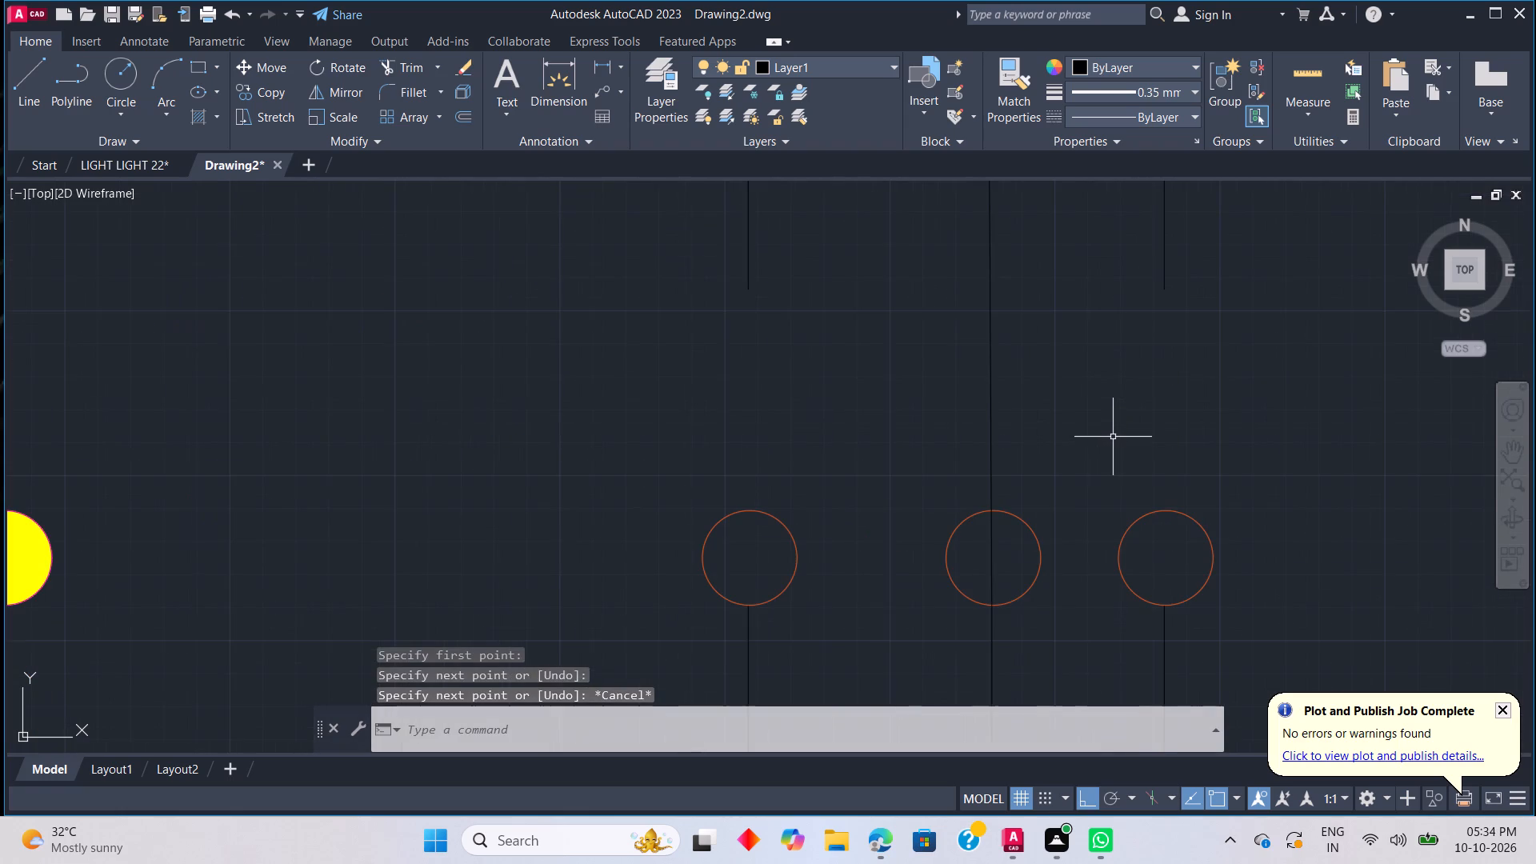
Draw a horizontal line joining the lower ends of the two outer vertical wires of the new bridge, crossing the middle wire.
scroll(1110, 439, "down", 3)
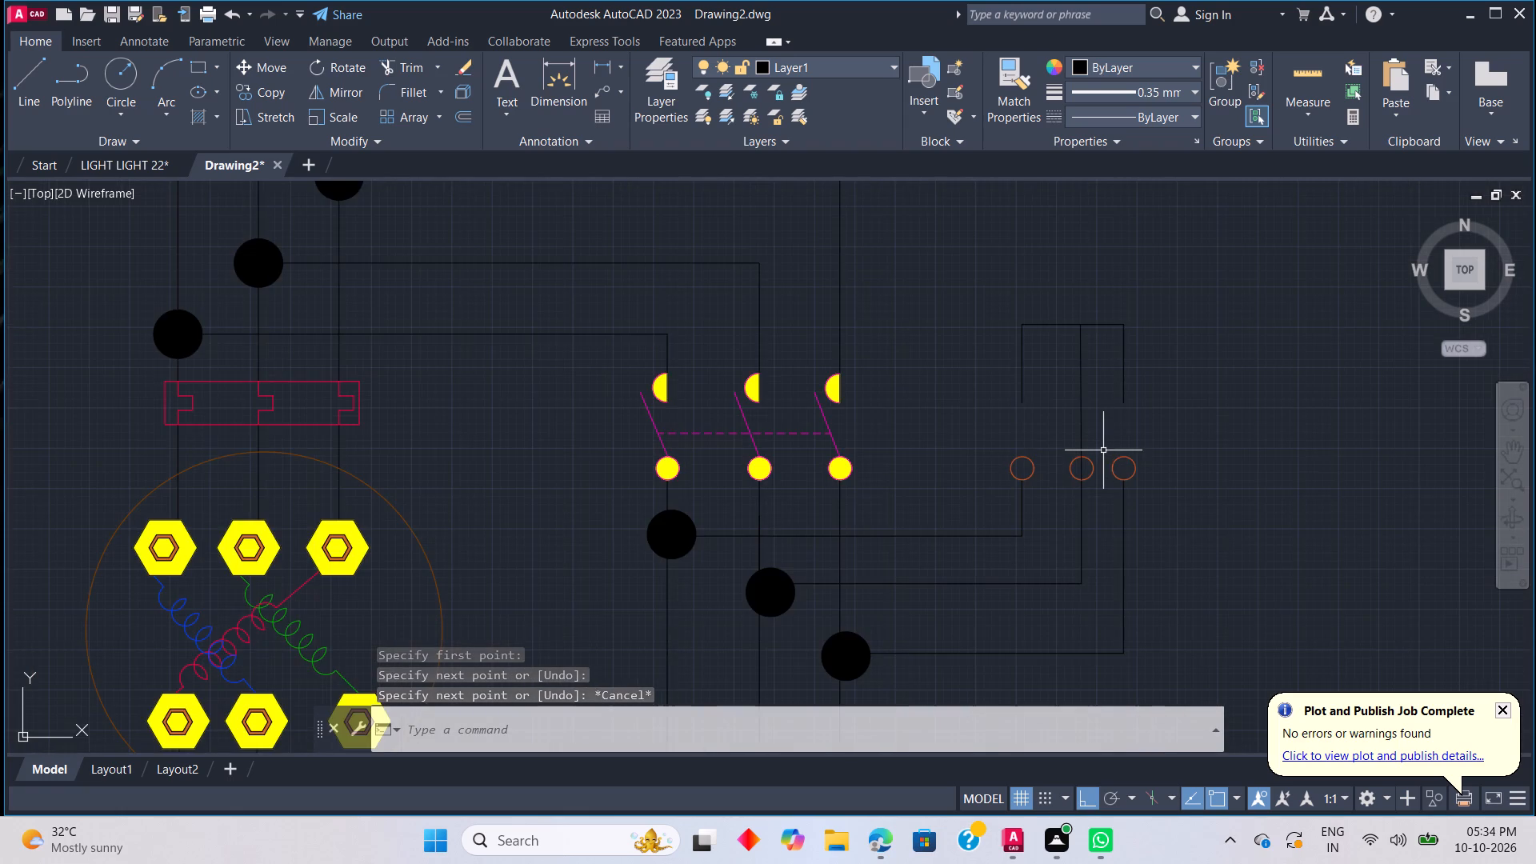
scroll(1098, 450, "up", 2)
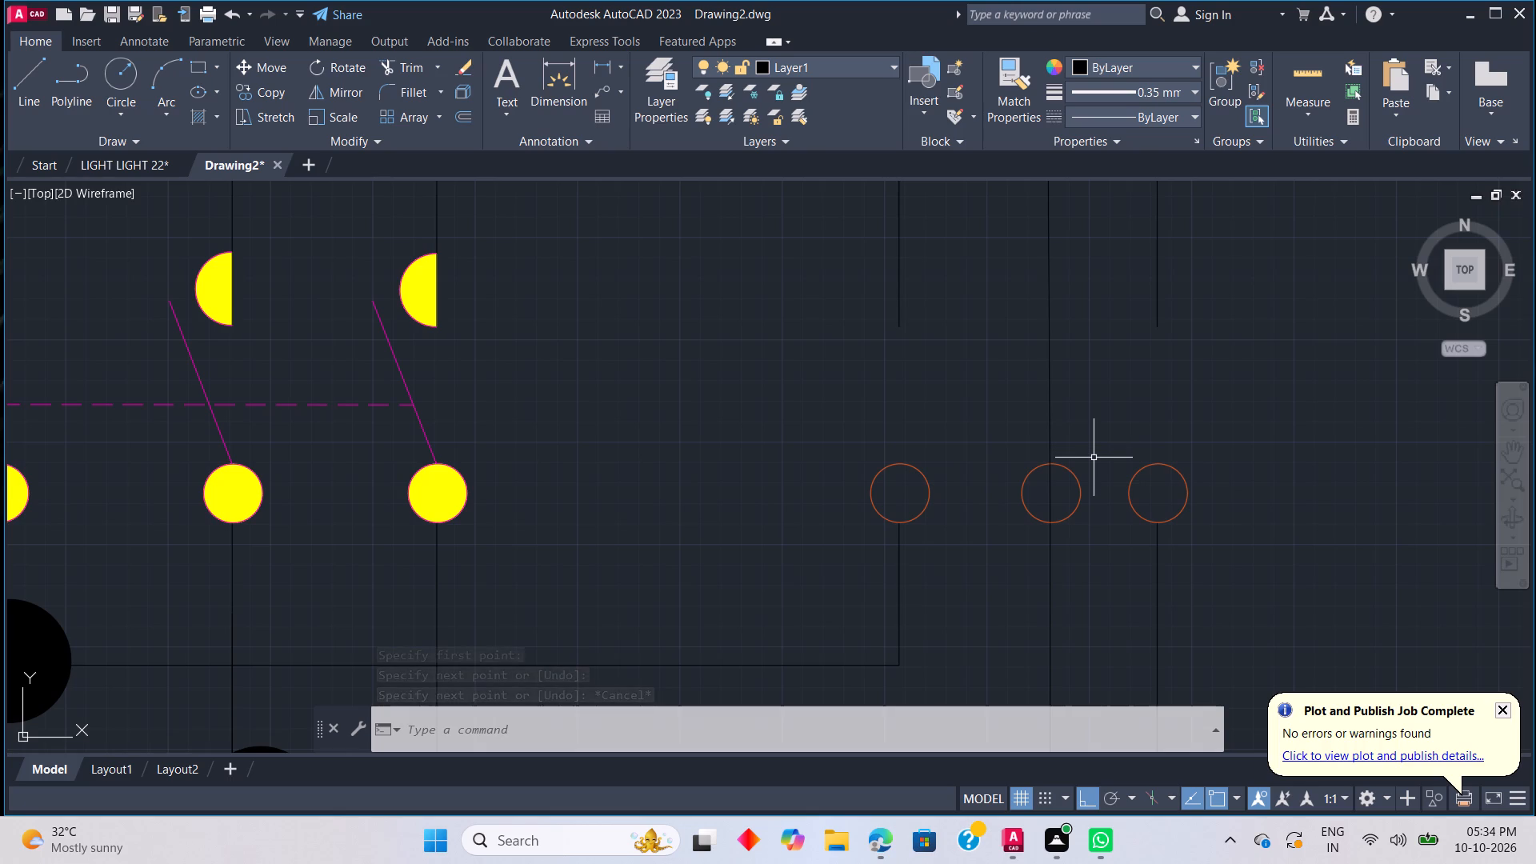
type("L")
key("space")
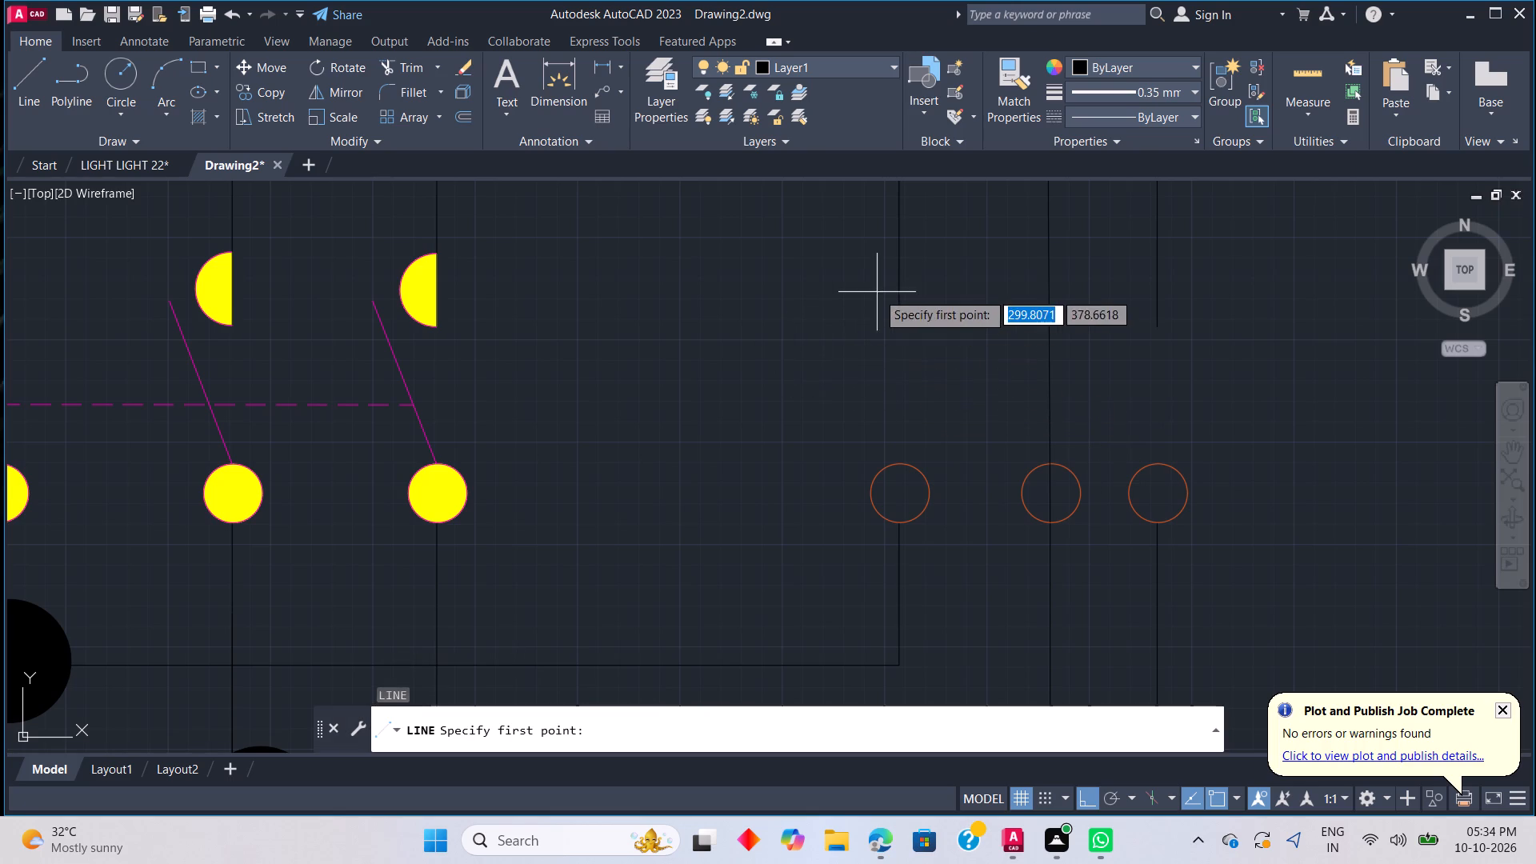
left_click(903, 326)
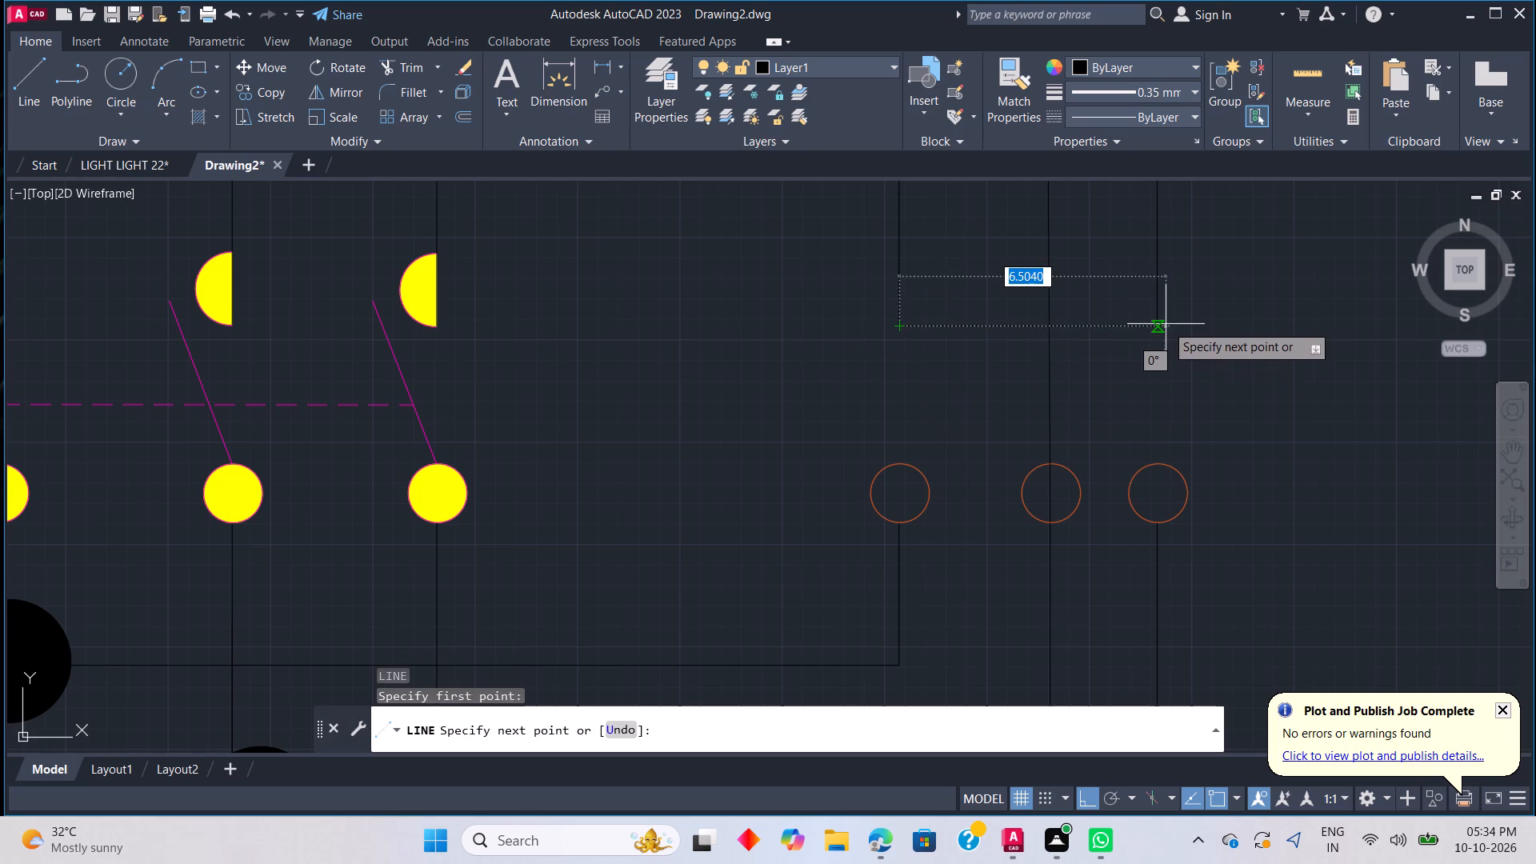
left_click(1166, 324)
key("Escape")
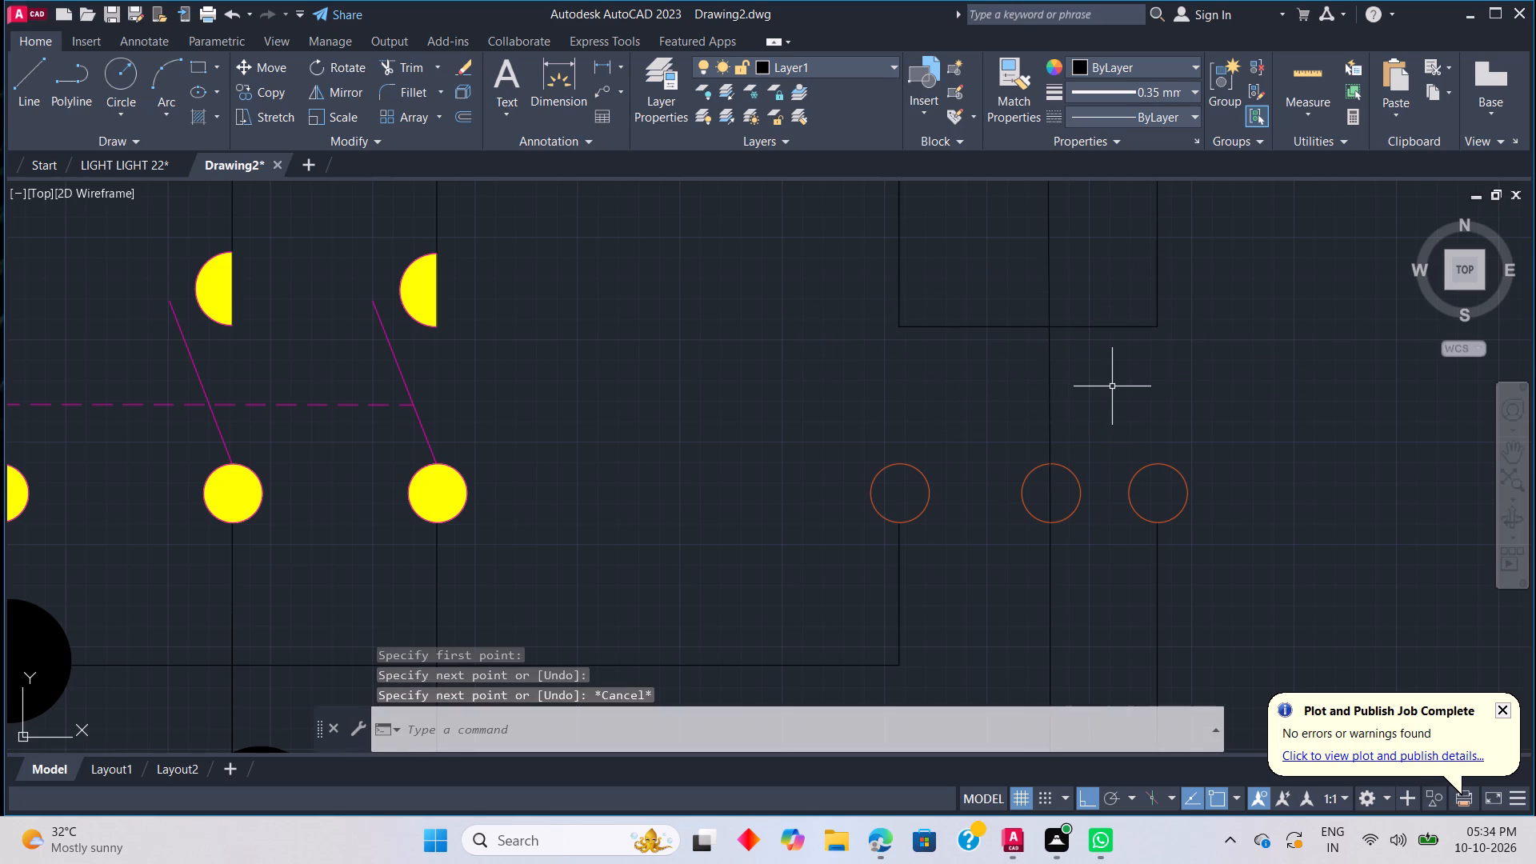
Trim the middle wire between the horizontal helper line and its circle, and trim away both halves of the helper line.
type("TR")
key("space")
left_click(1051, 360)
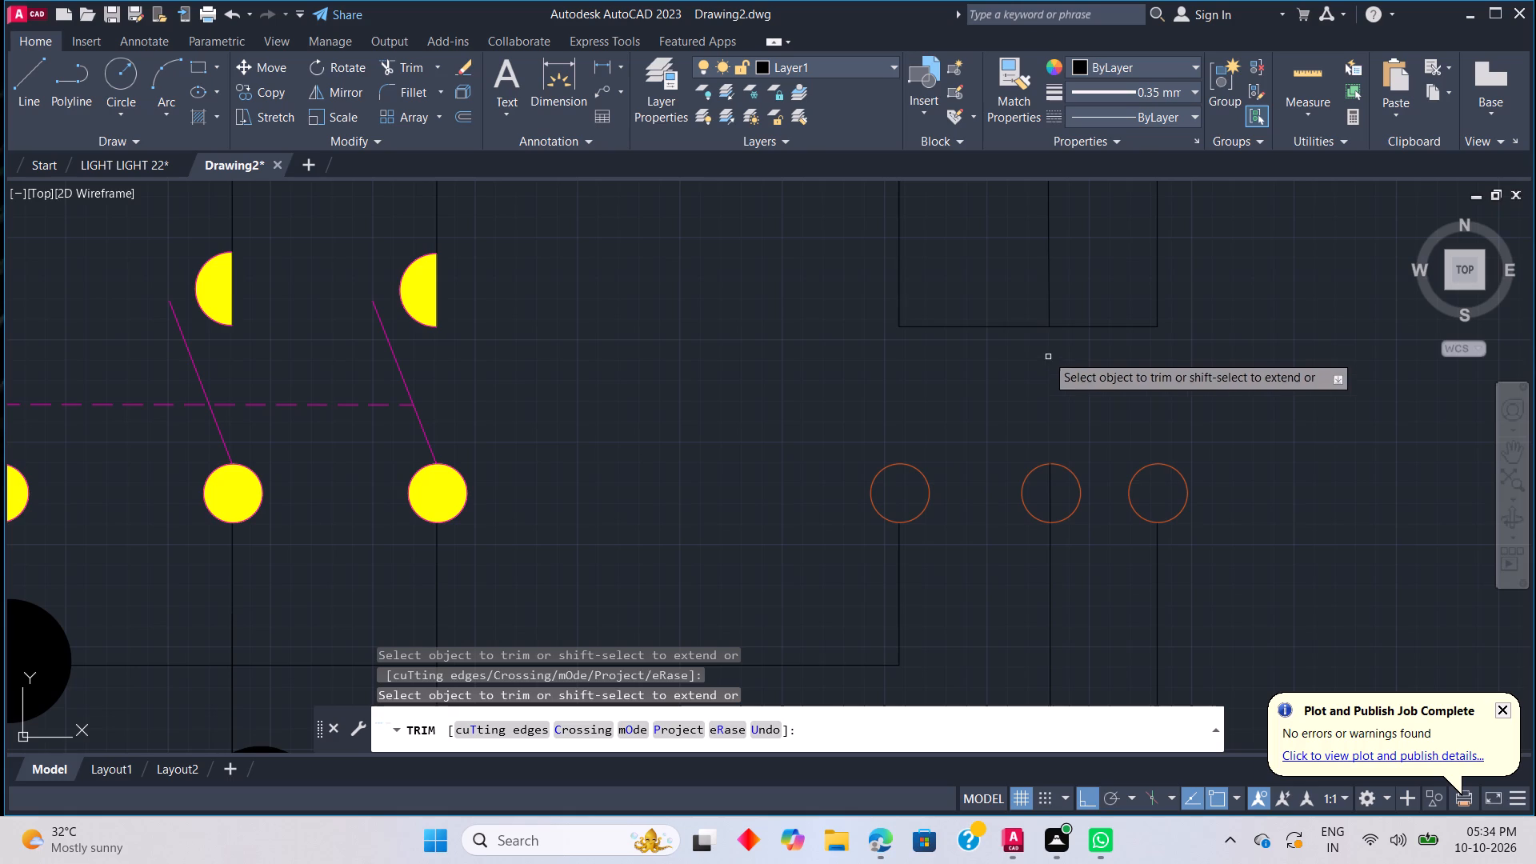
left_click(999, 325)
left_click(1078, 329)
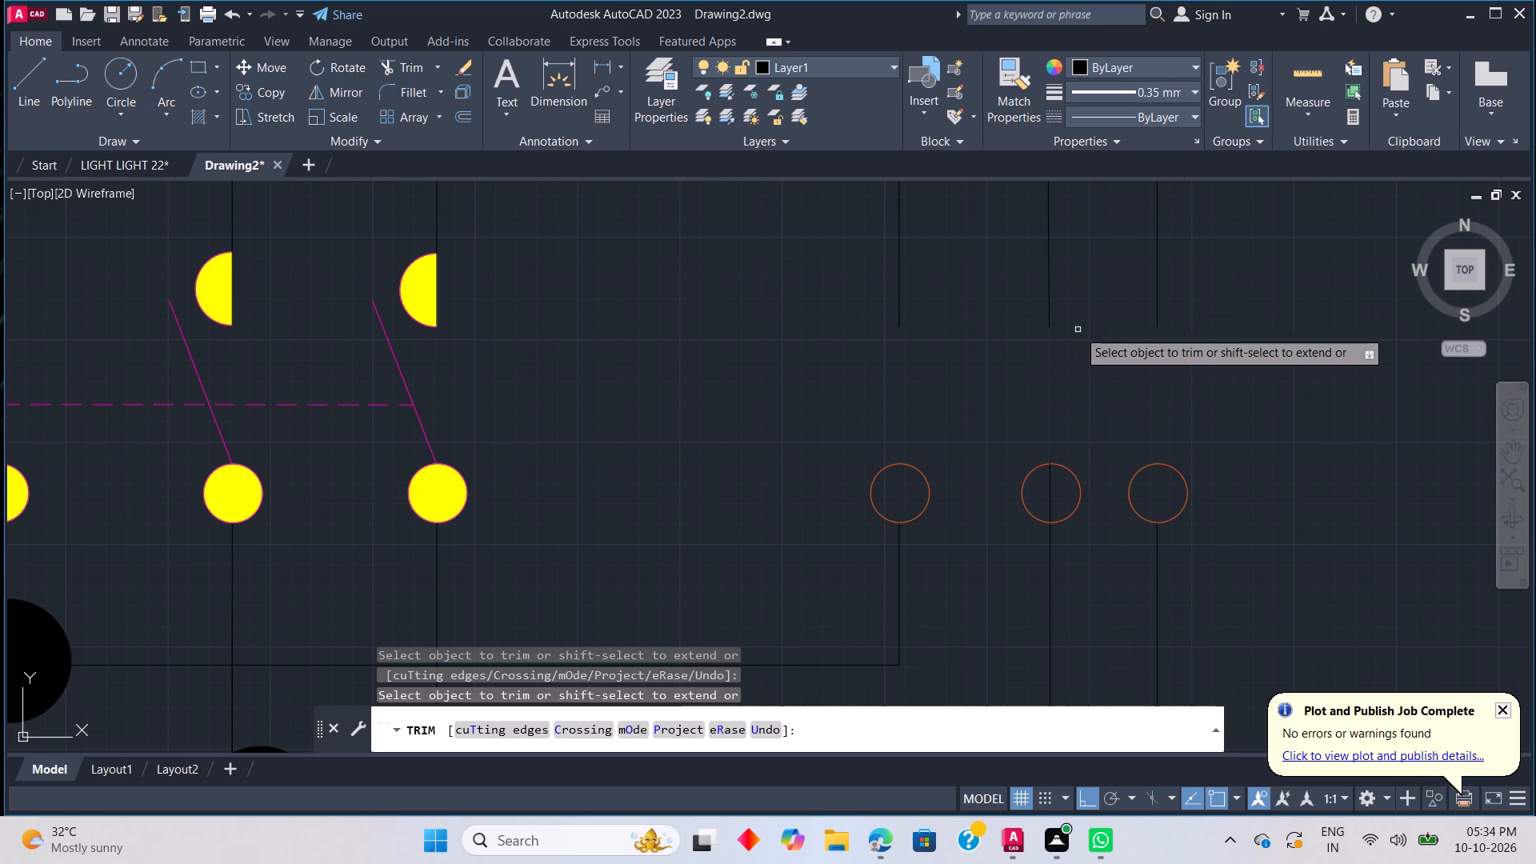
key("grave")
key("Escape")
Copy the rightmost Layer2 half-contact arc onto the three bridge wire ends, about 11.24, 14.9 and 17.57 units to the right.
scroll(938, 327, "down", 1)
scroll(1085, 395, "down", 1)
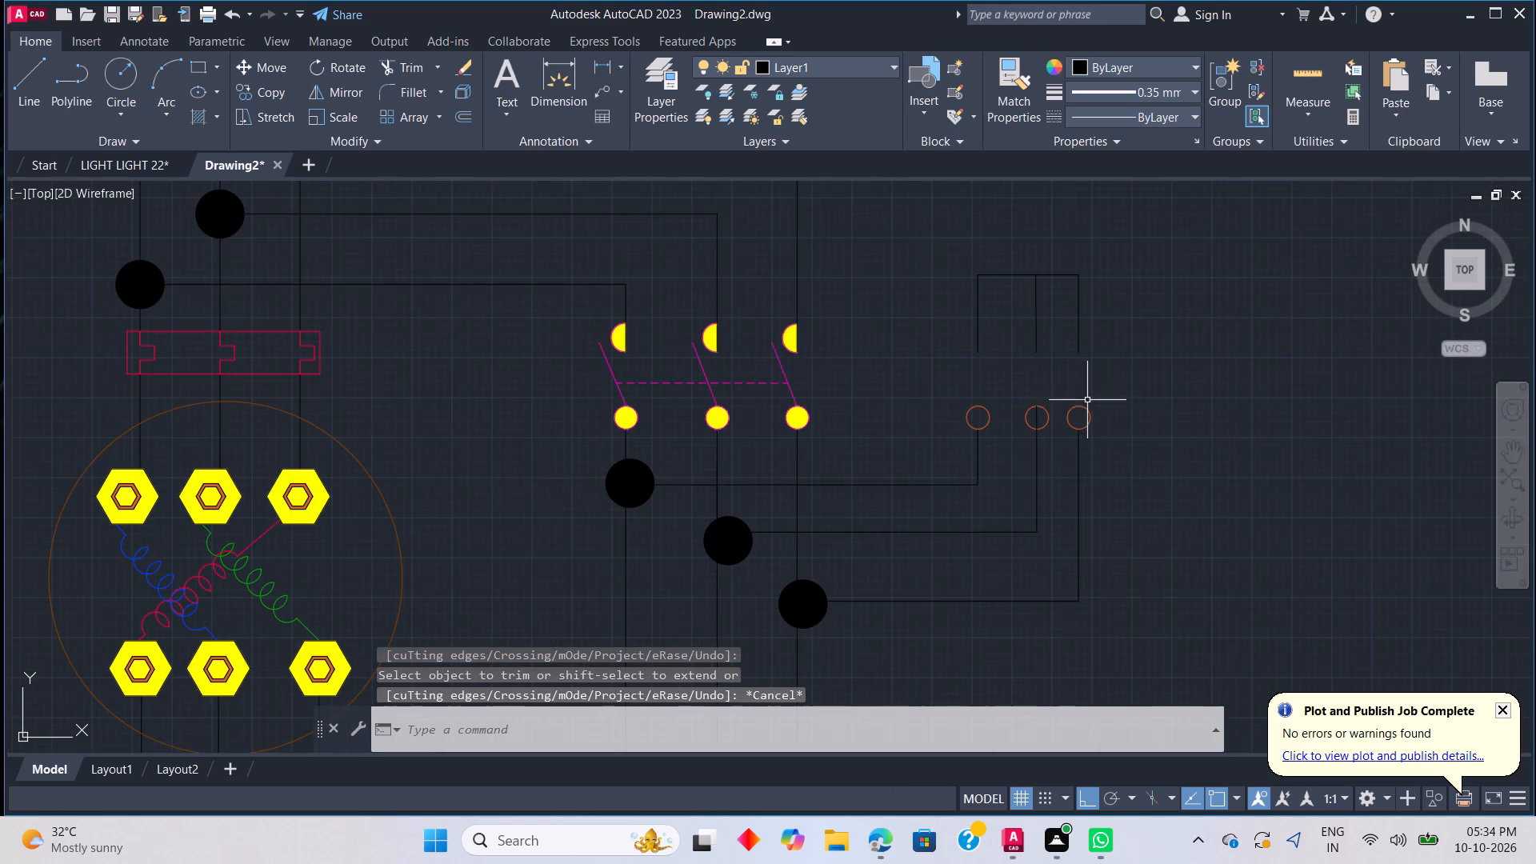
scroll(1029, 371, "up", 1)
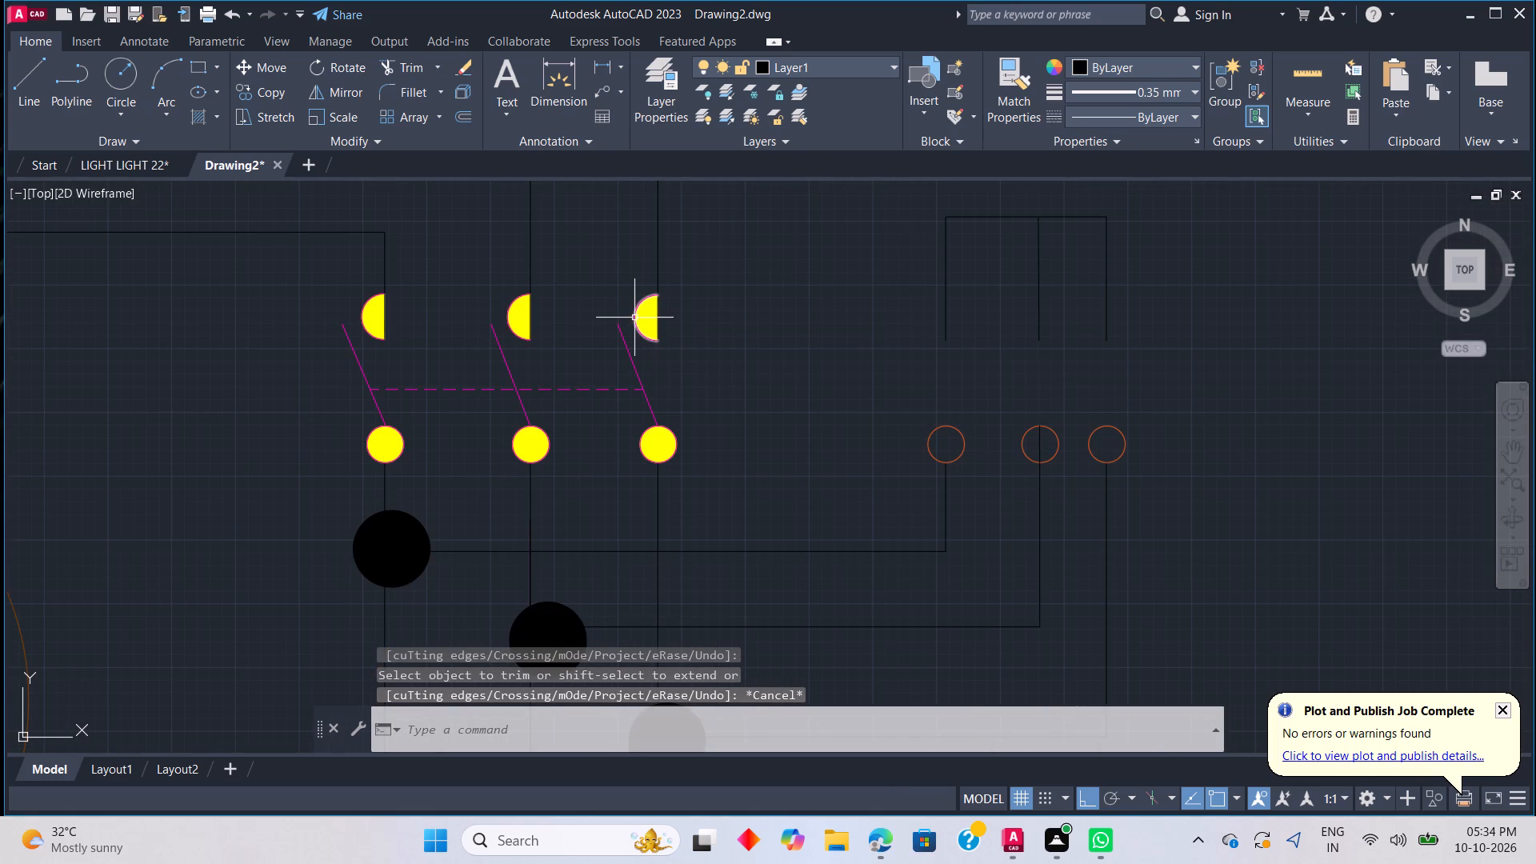
left_click(634, 318)
right_click(761, 340)
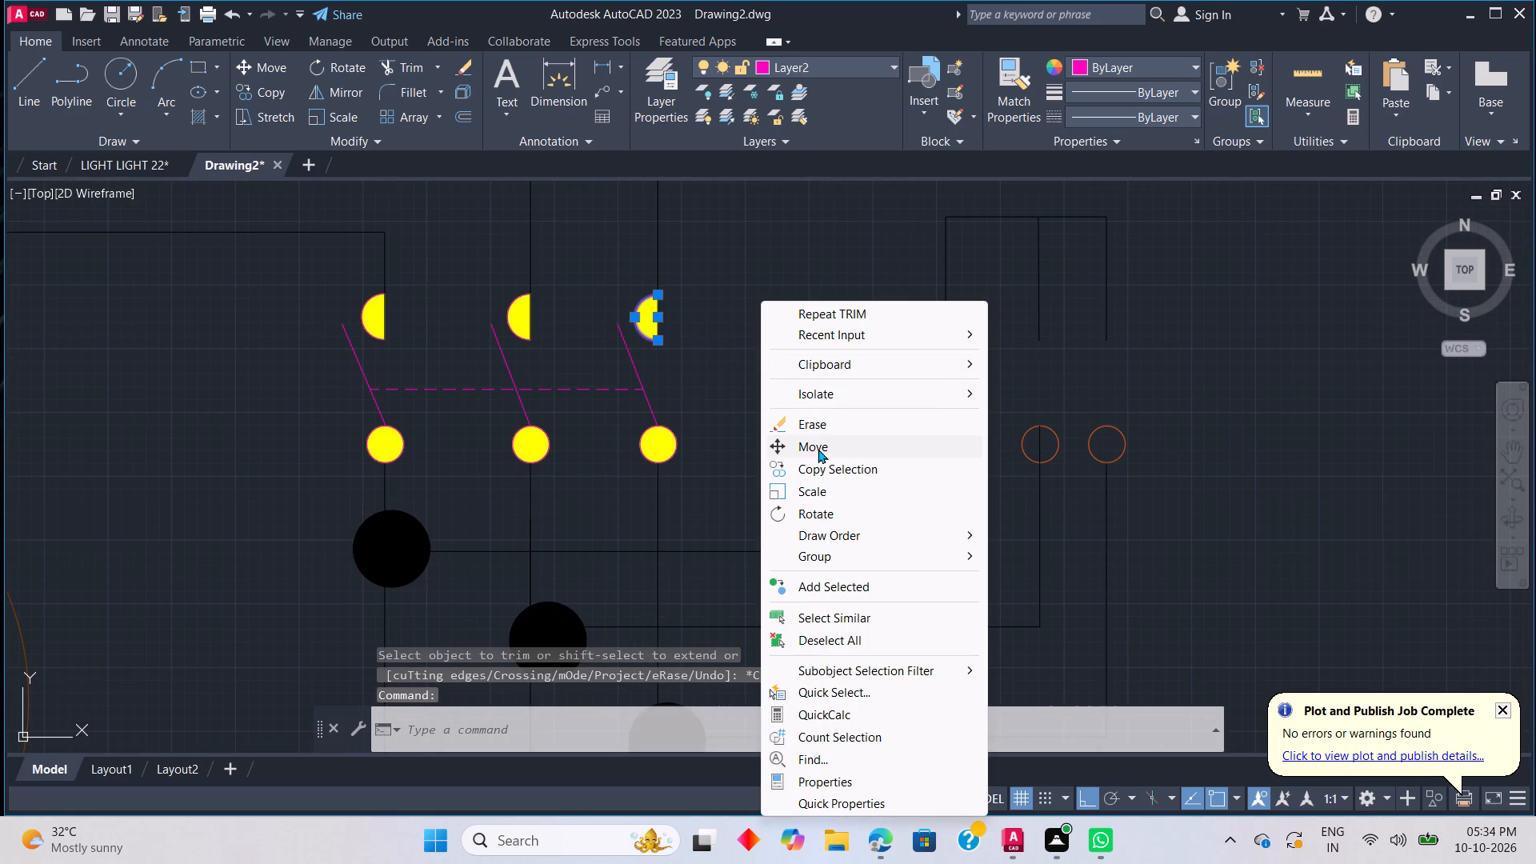
left_click(819, 465)
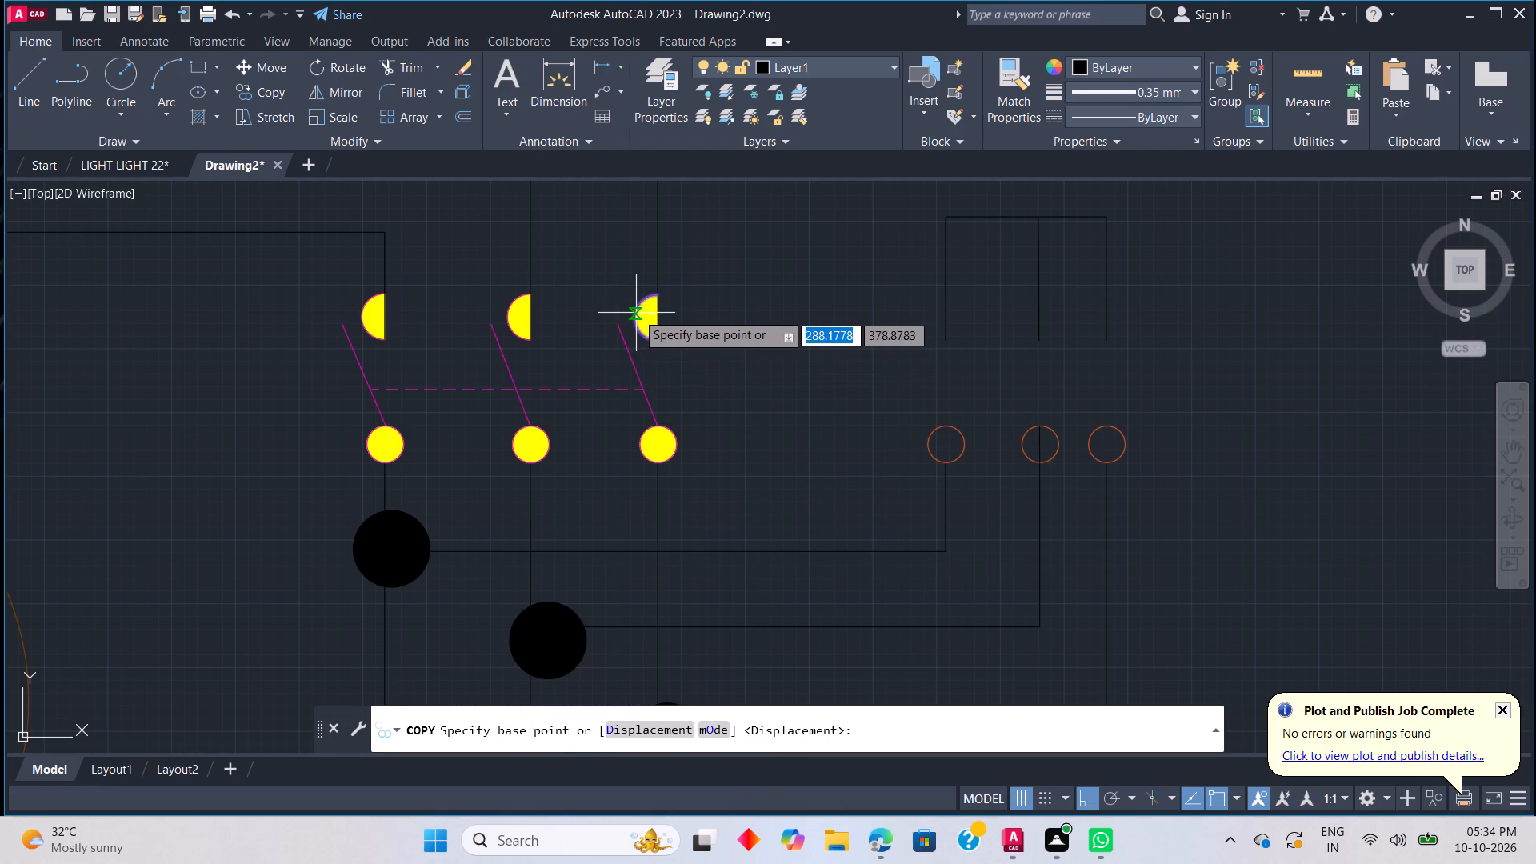
left_click(636, 312)
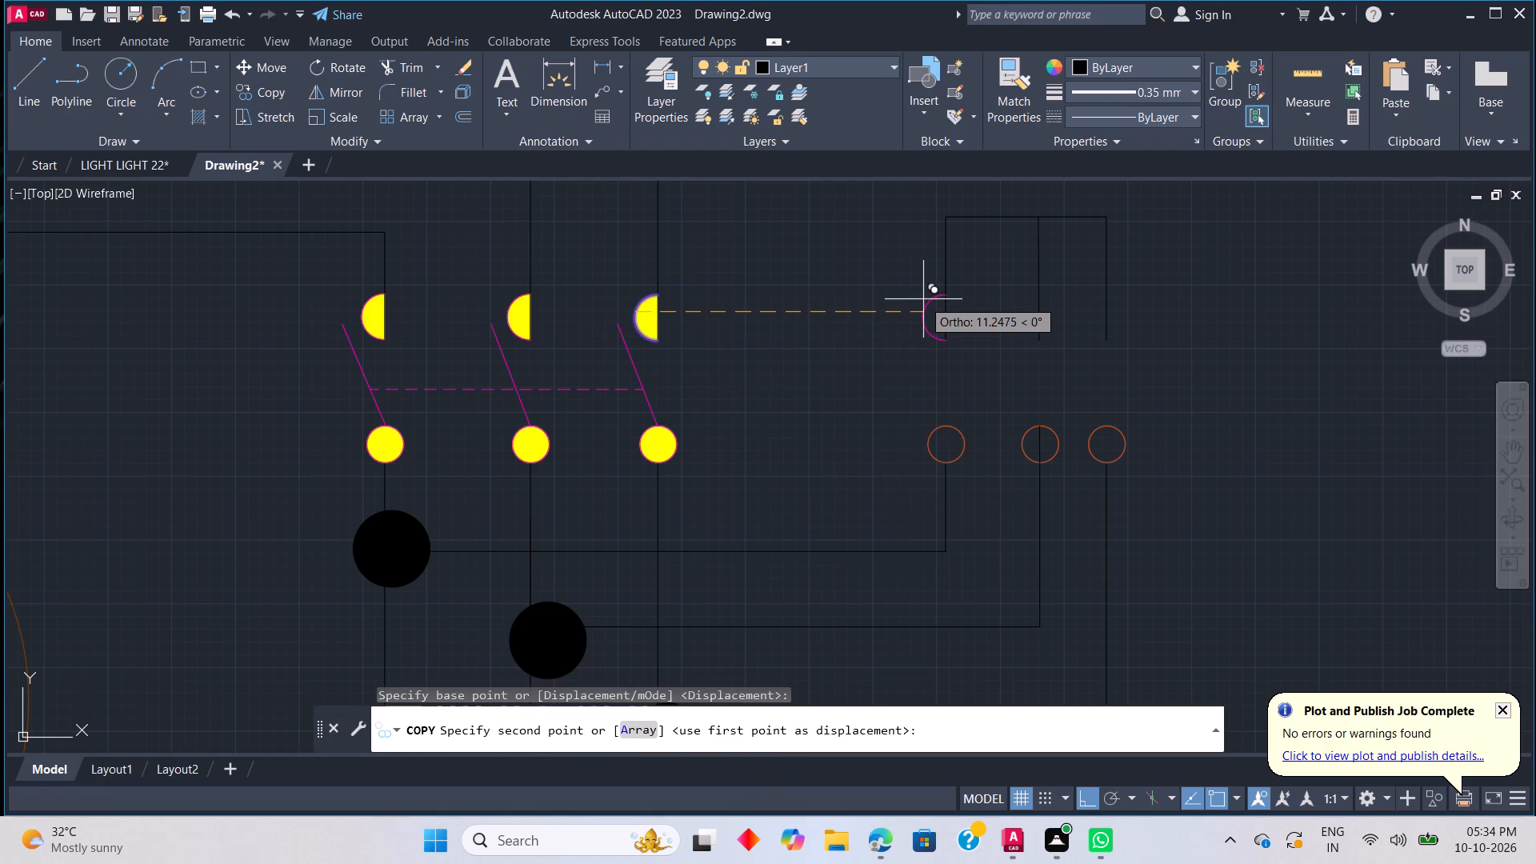
scroll(926, 297, "up", 2)
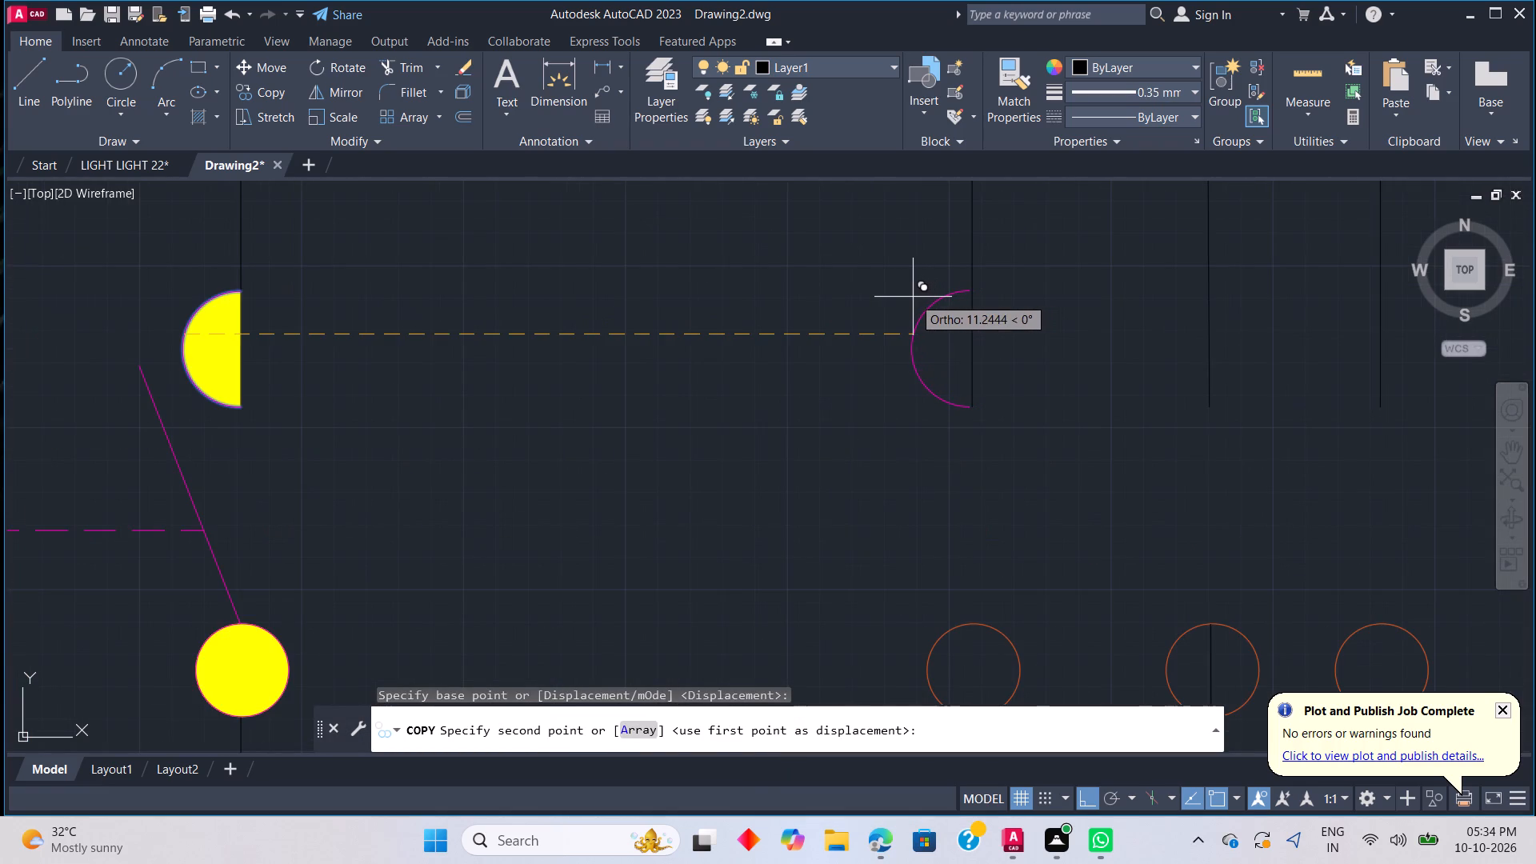
left_click(913, 297)
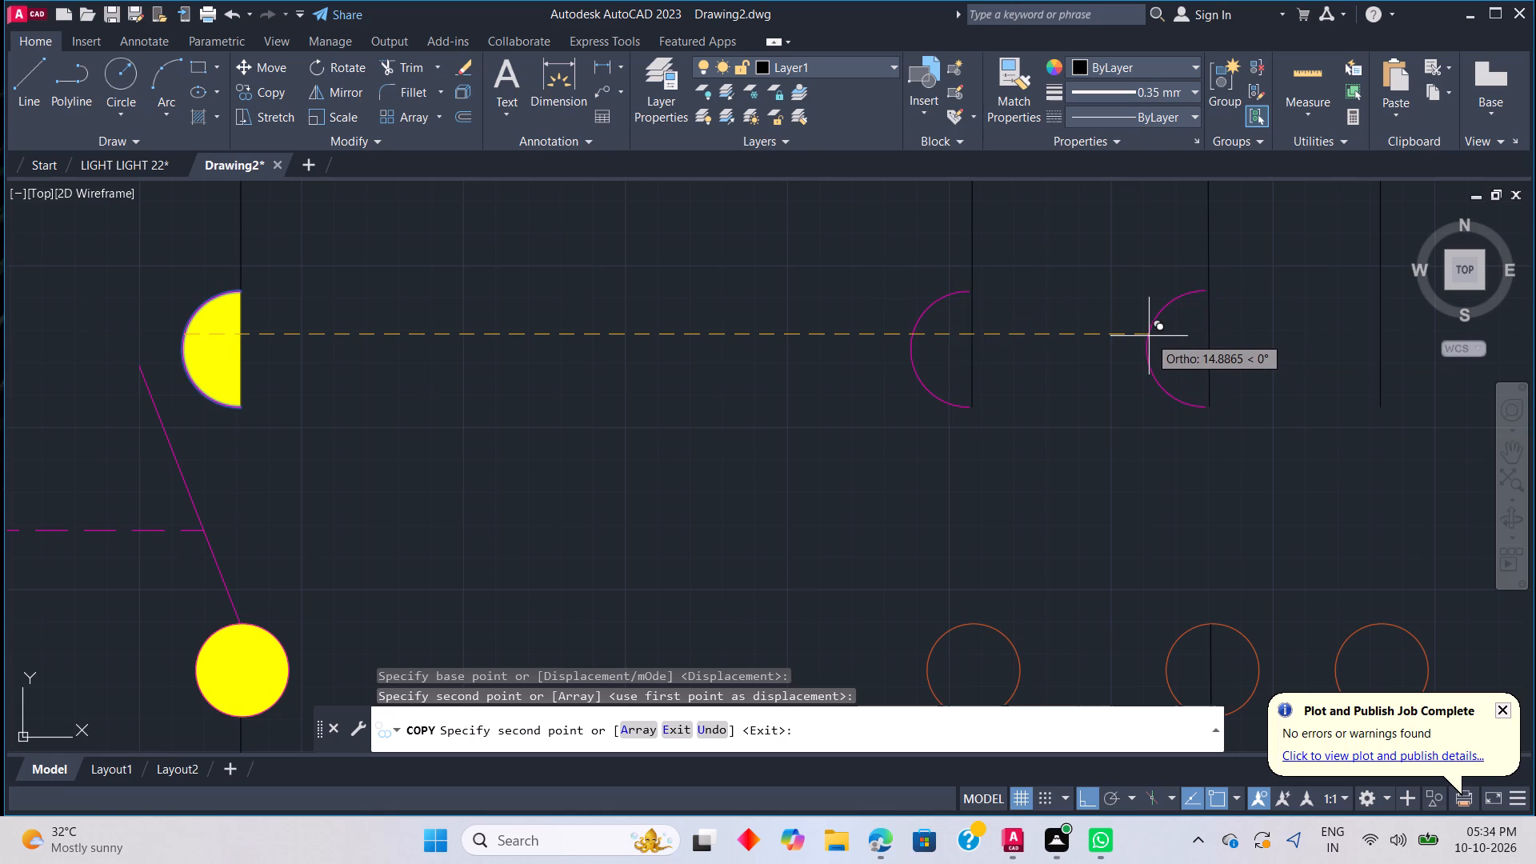
left_click(1152, 337)
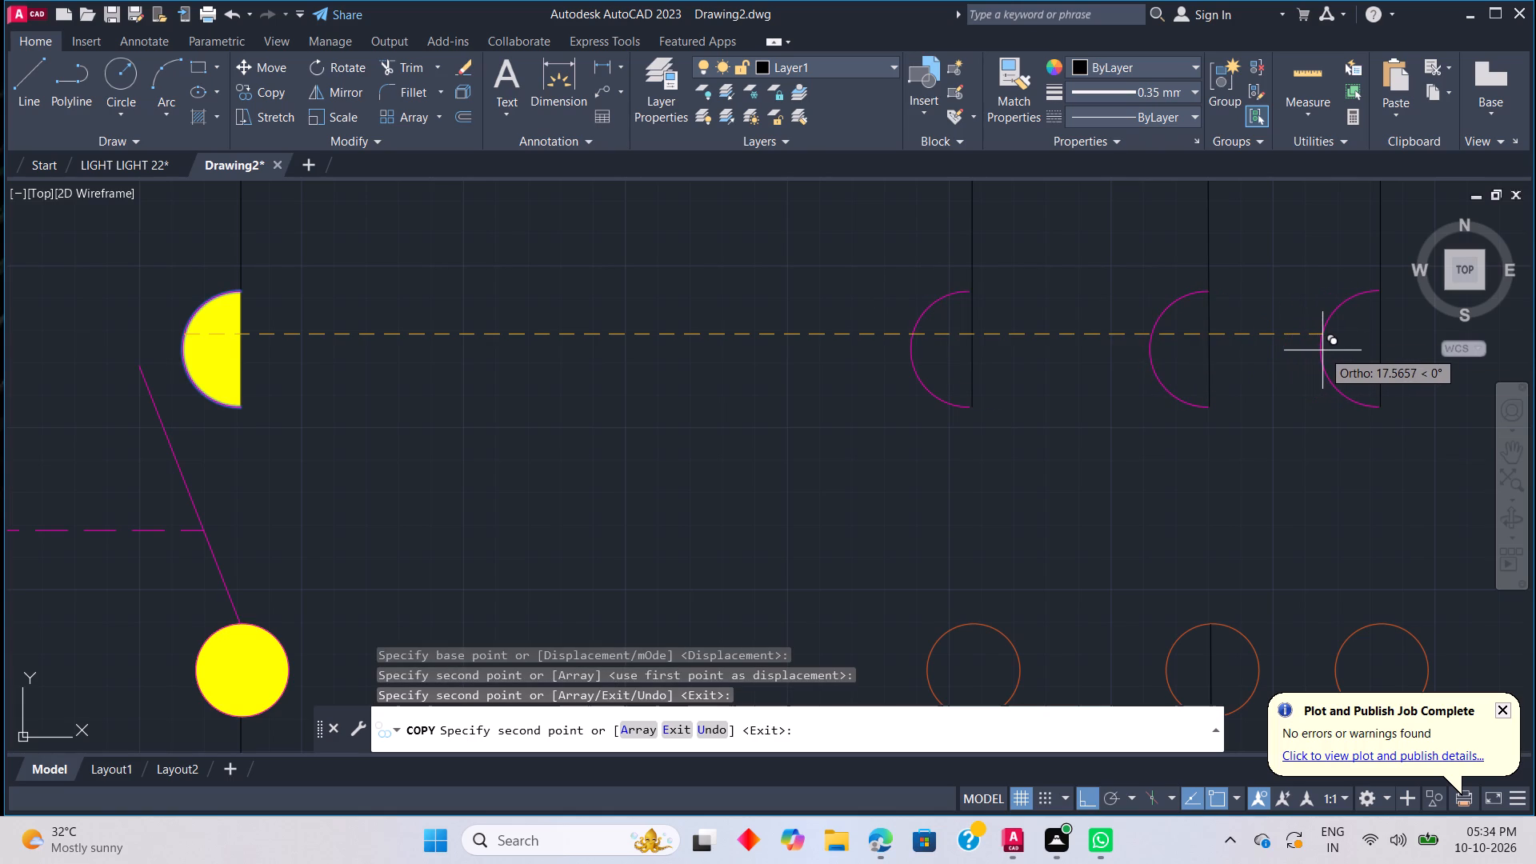
left_click(1323, 350)
key("Escape")
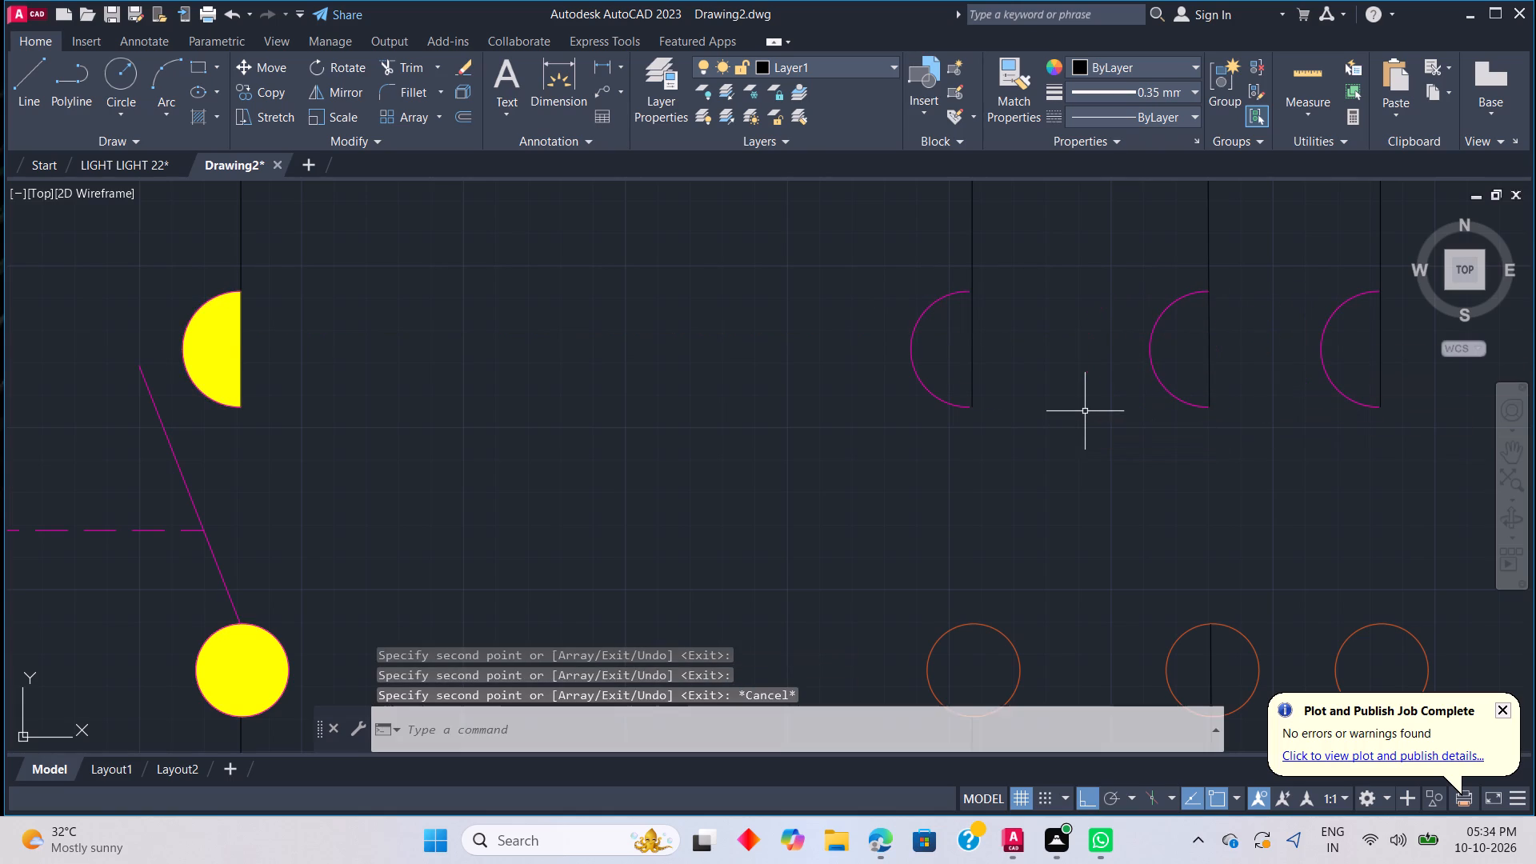
Extend both ends of the left copied arc to its vertical wire and trim the wire's overhang below the arc.
key("e")
key("x")
key("space")
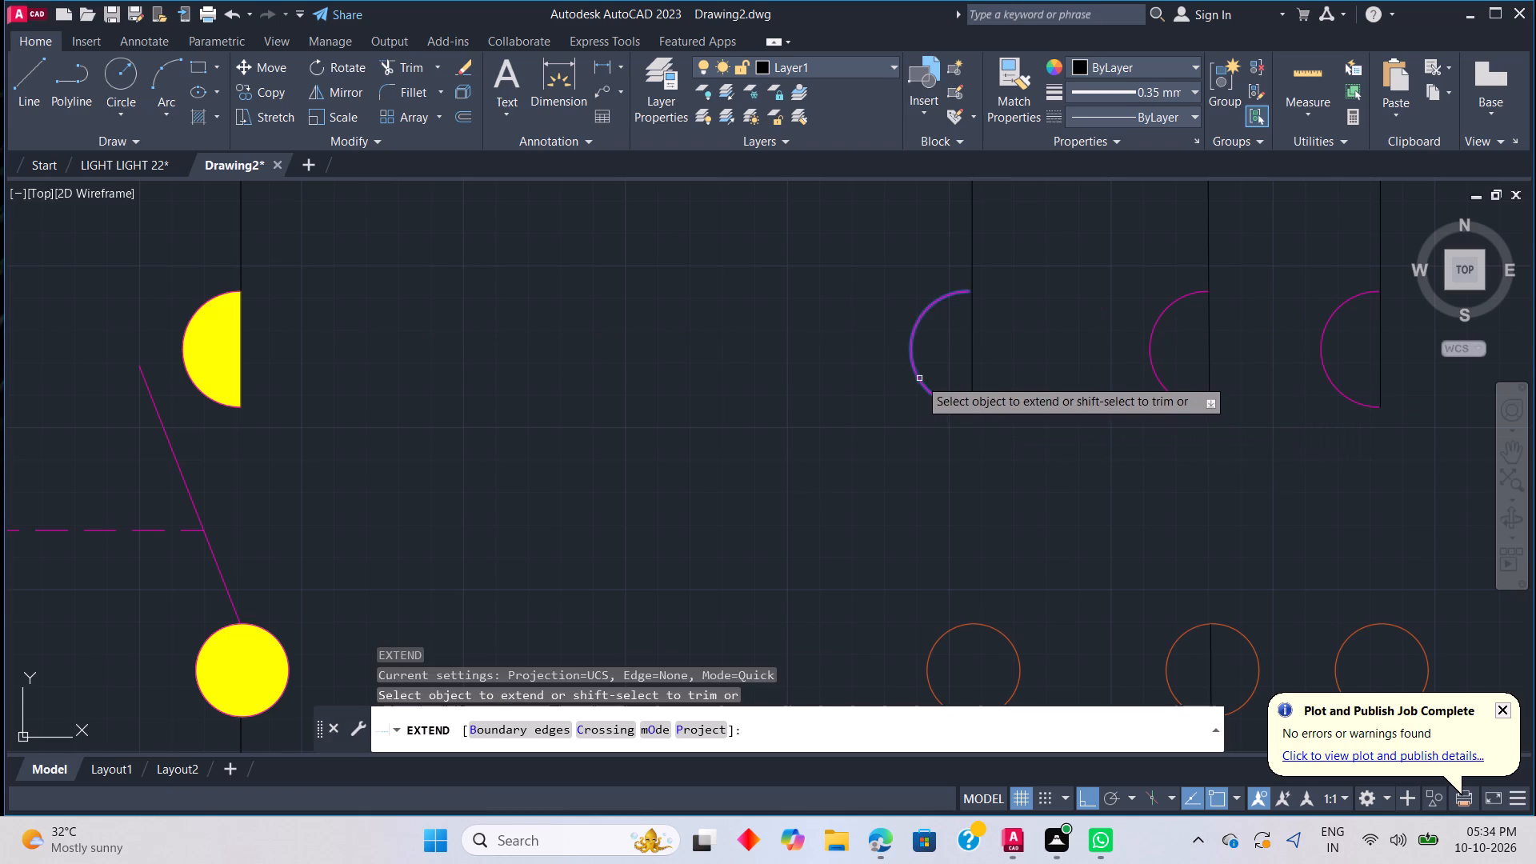
left_click(918, 382)
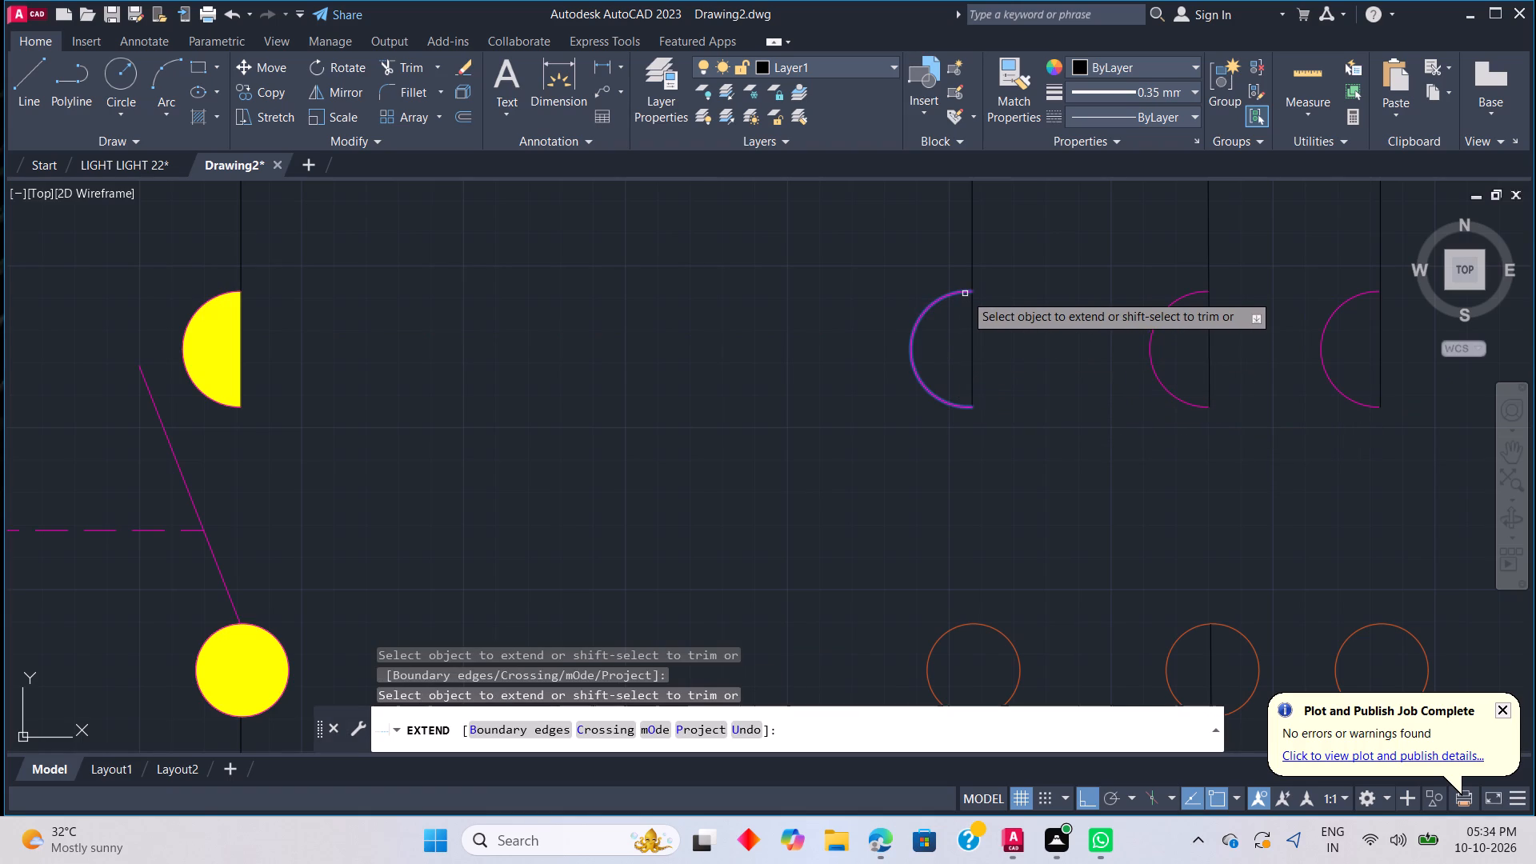
left_click(965, 294)
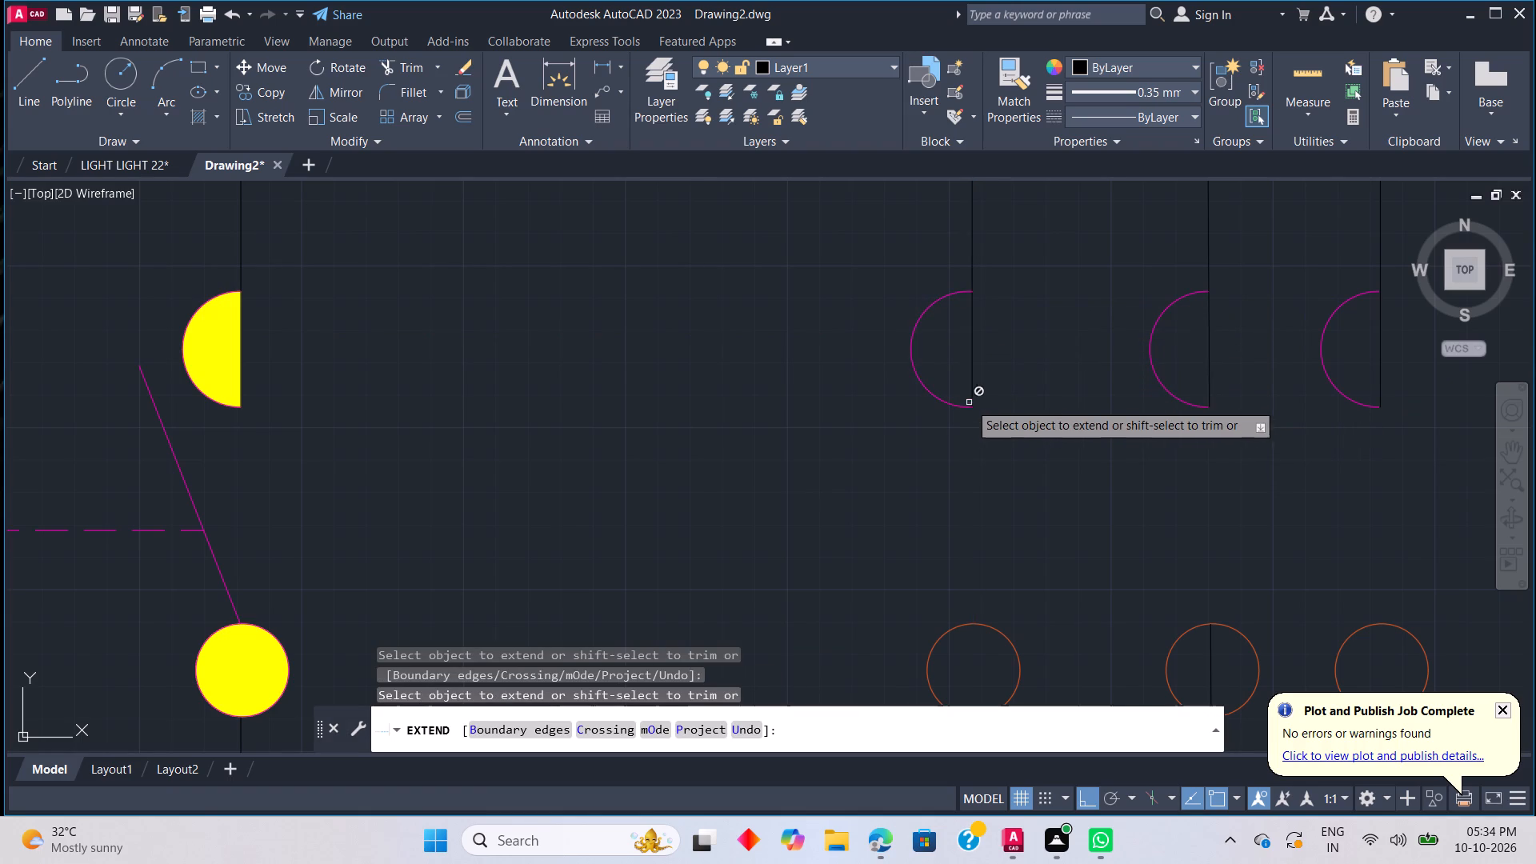
scroll(984, 400, "up", 5)
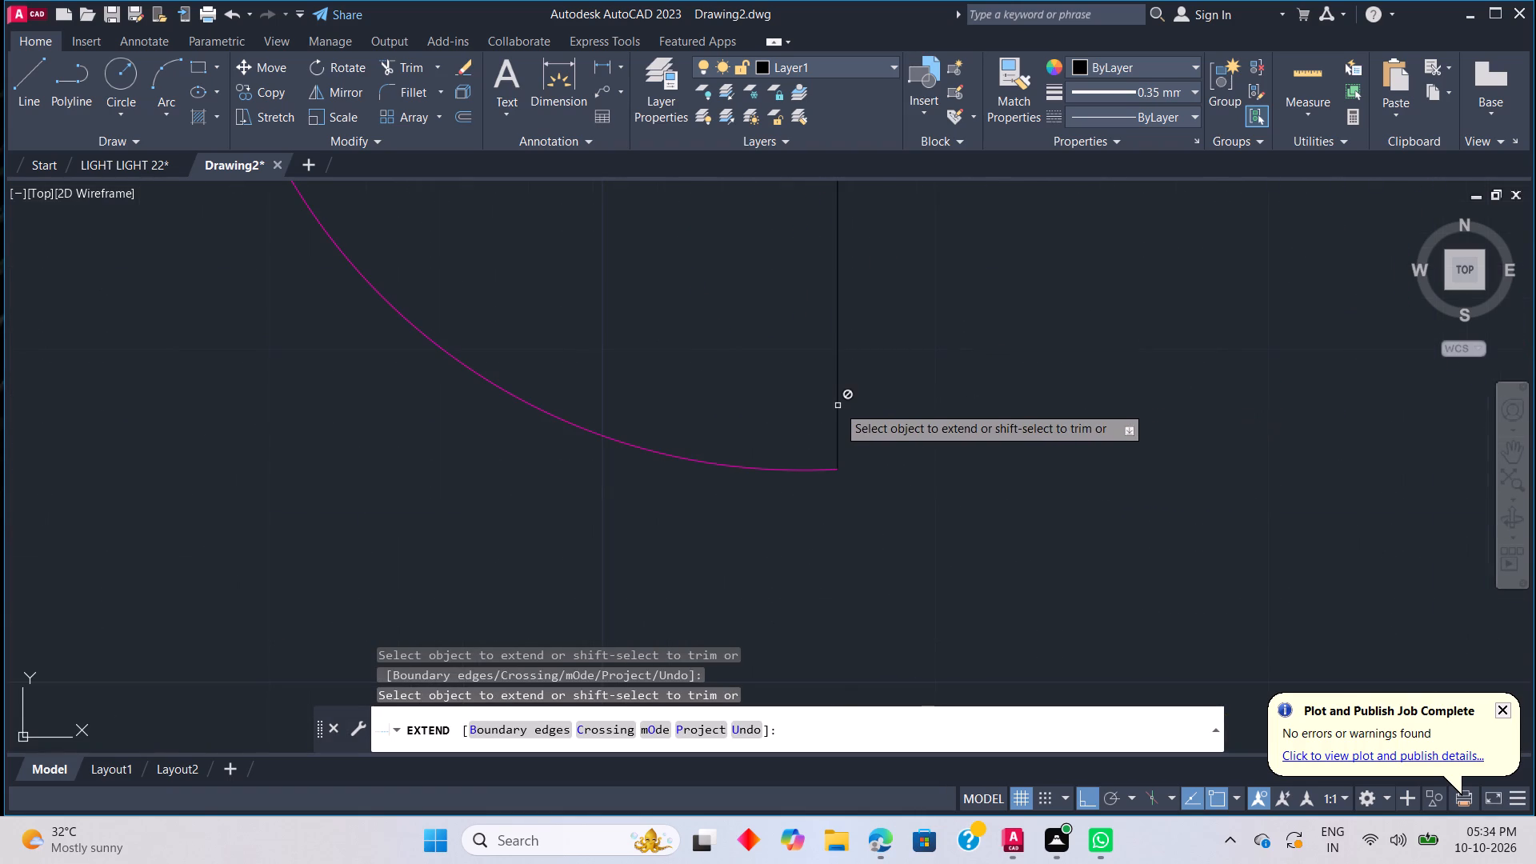
left_click(837, 406)
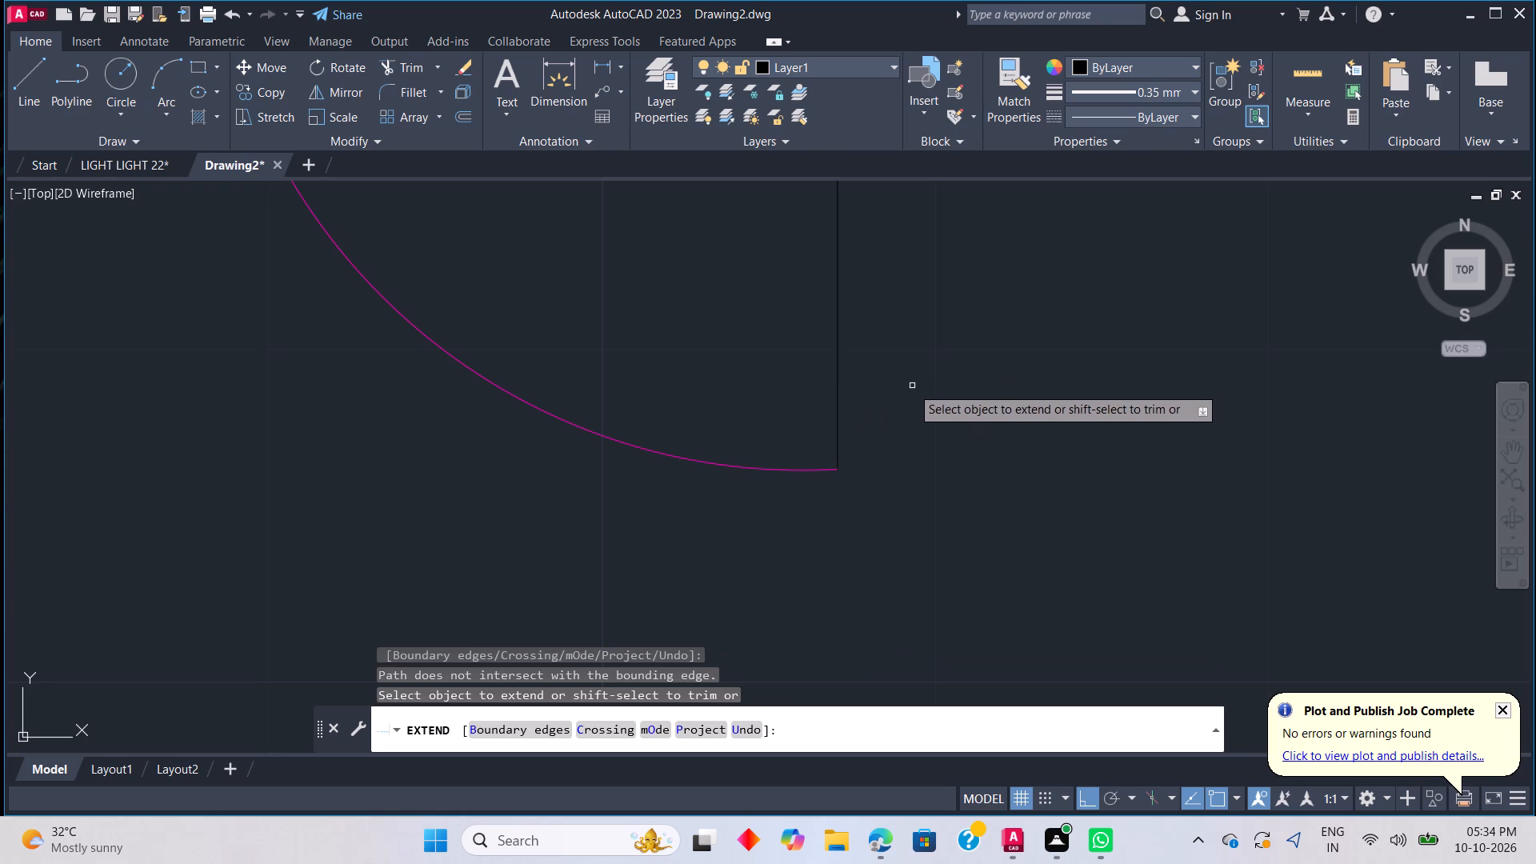
scroll(862, 433, "up", 3)
scroll(745, 538, "up", 3)
scroll(902, 651, "up", 1)
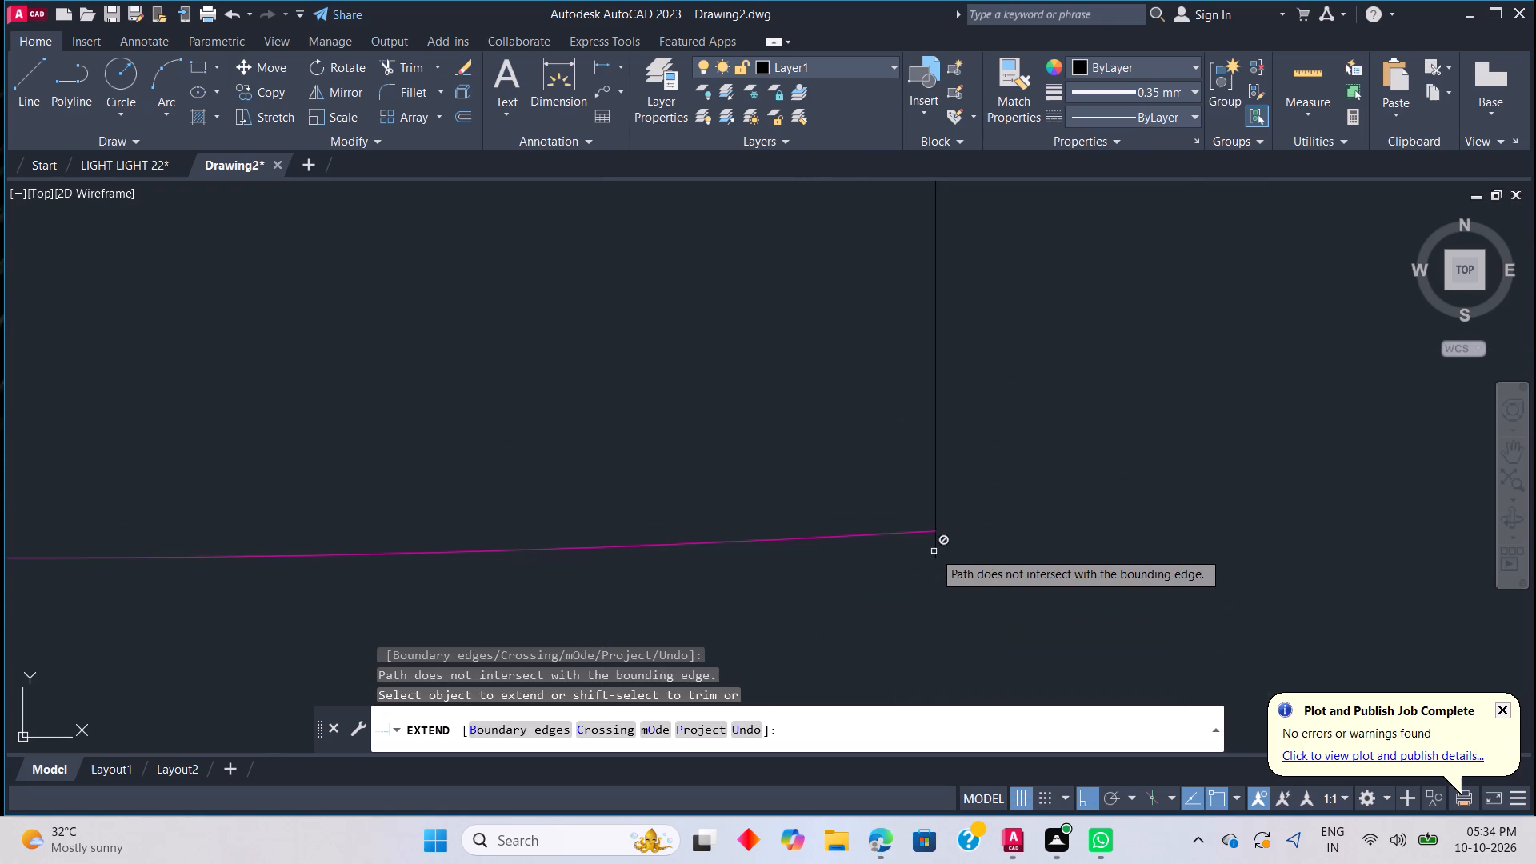
left_click(934, 553, "shift")
scroll(1046, 546, "down", 3)
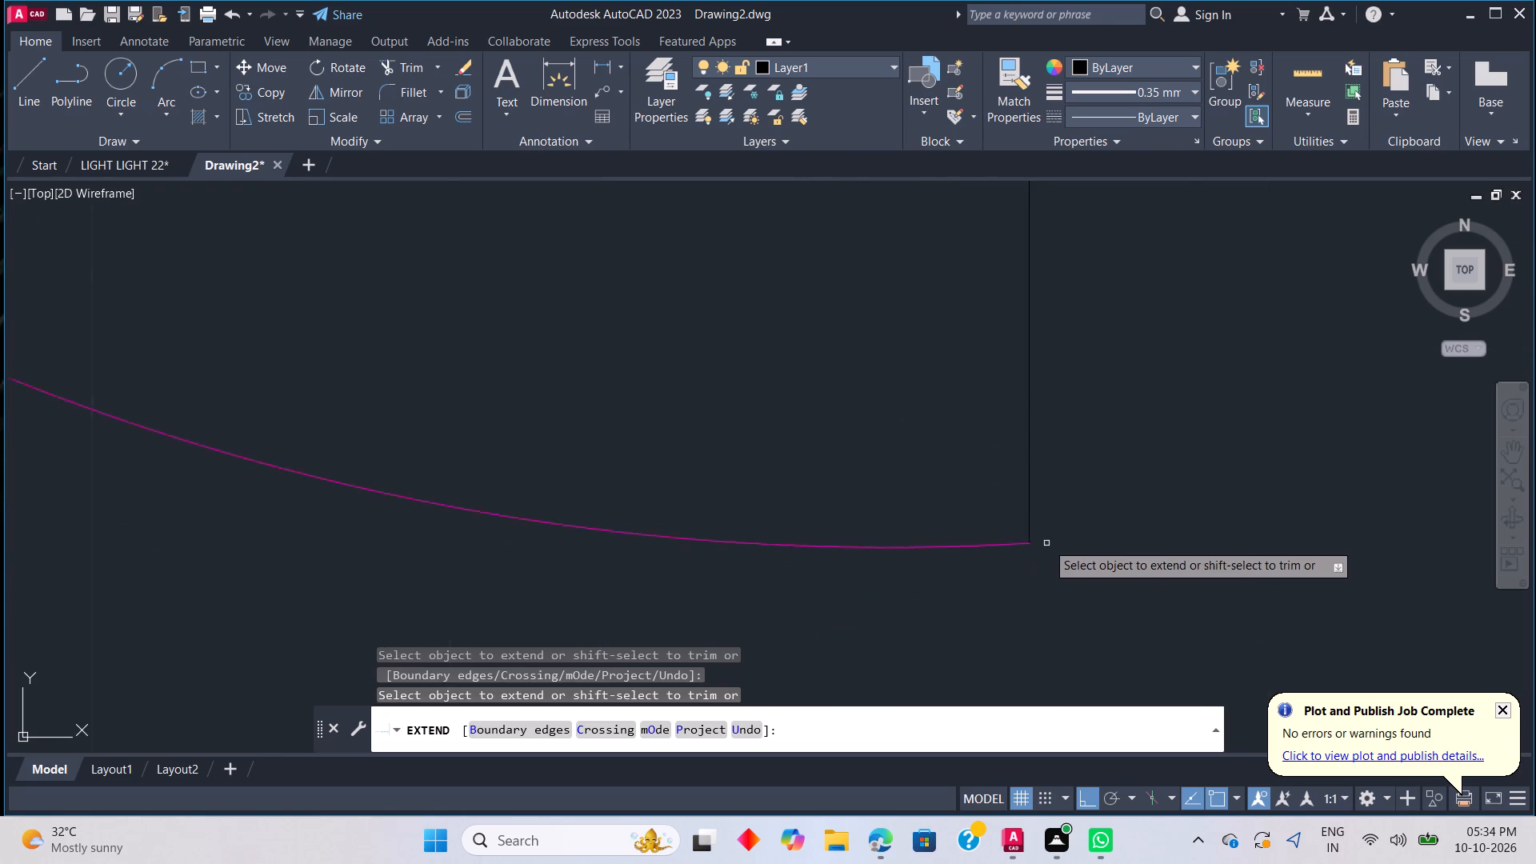
Extend the lower and upper ends of the right copied arc to meet its vertical wire.
scroll(1046, 542, "down", 10)
middle_click(1199, 438)
middle_click_drag(1198, 438, 1022, 434)
middle_click(1022, 434)
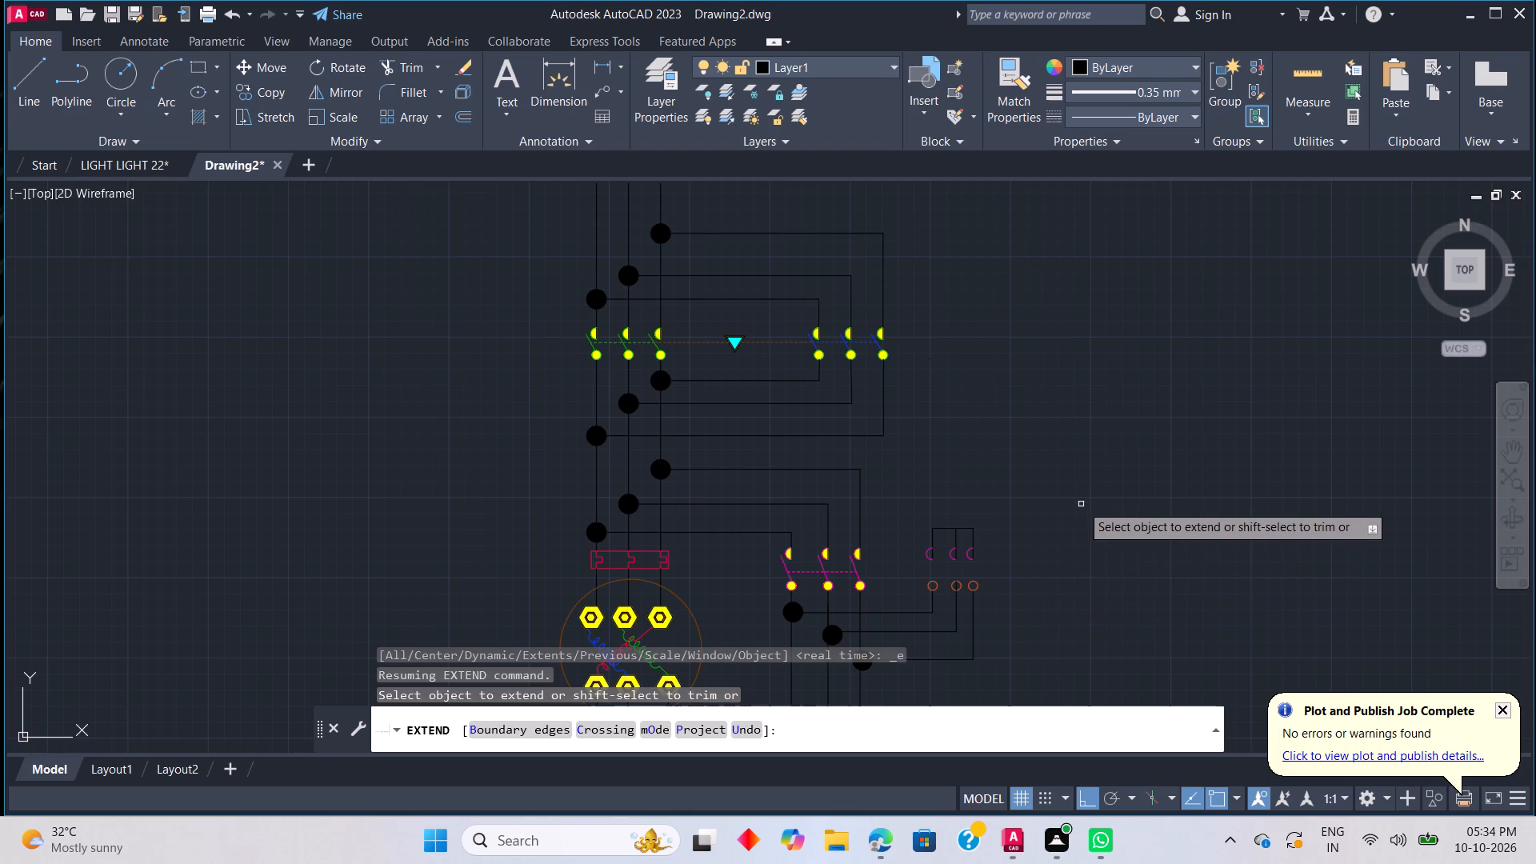
scroll(1057, 520, "down", 2)
middle_click_drag(1028, 566, 1106, 452)
scroll(1117, 428, "up", 1)
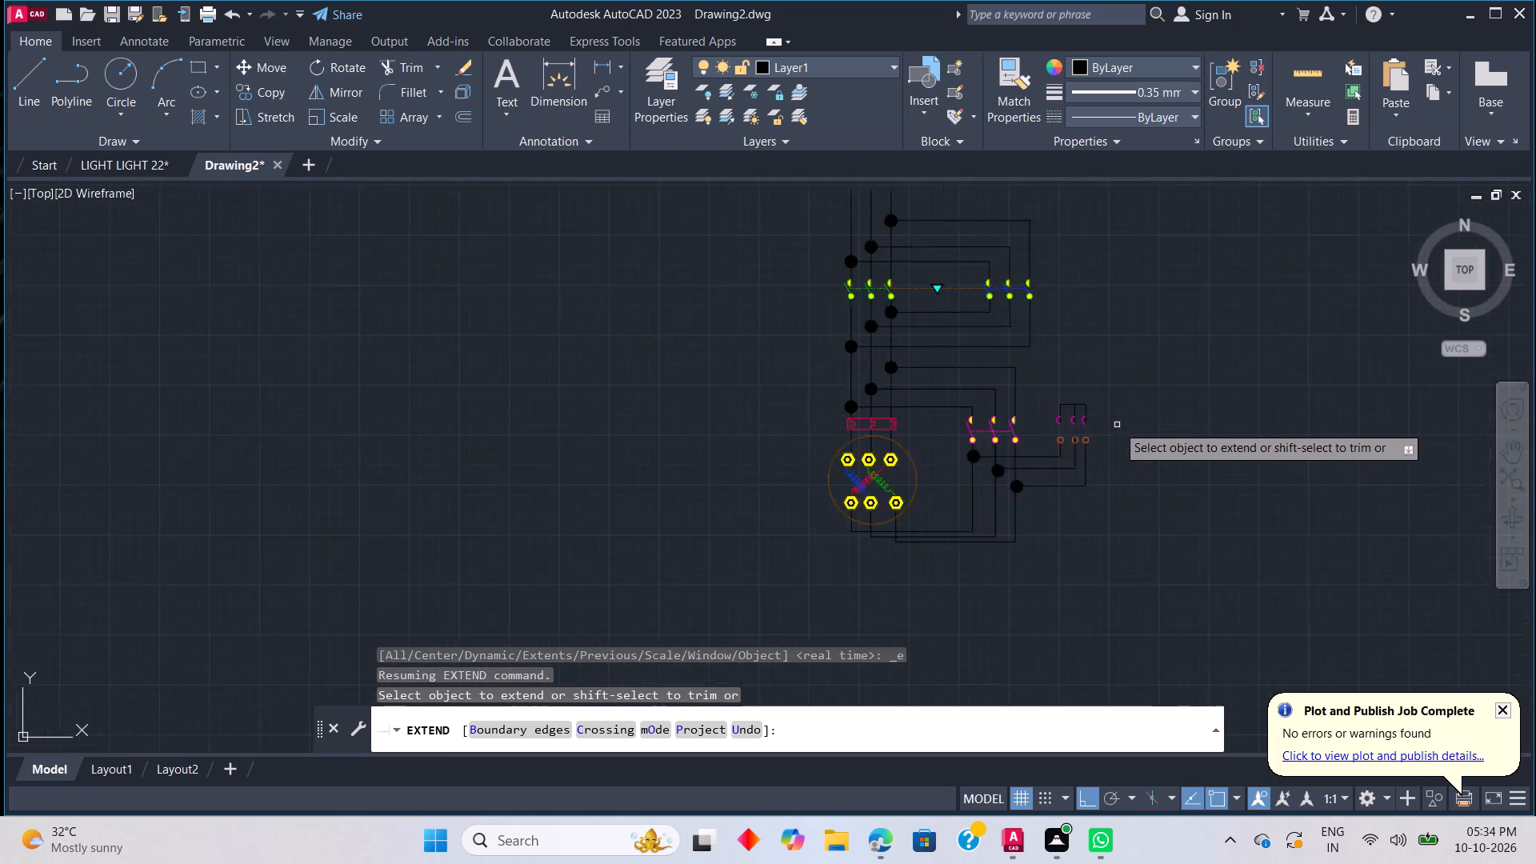
scroll(1117, 424, "up", 4)
scroll(943, 387, "up", 5)
scroll(1084, 384, "up", 2)
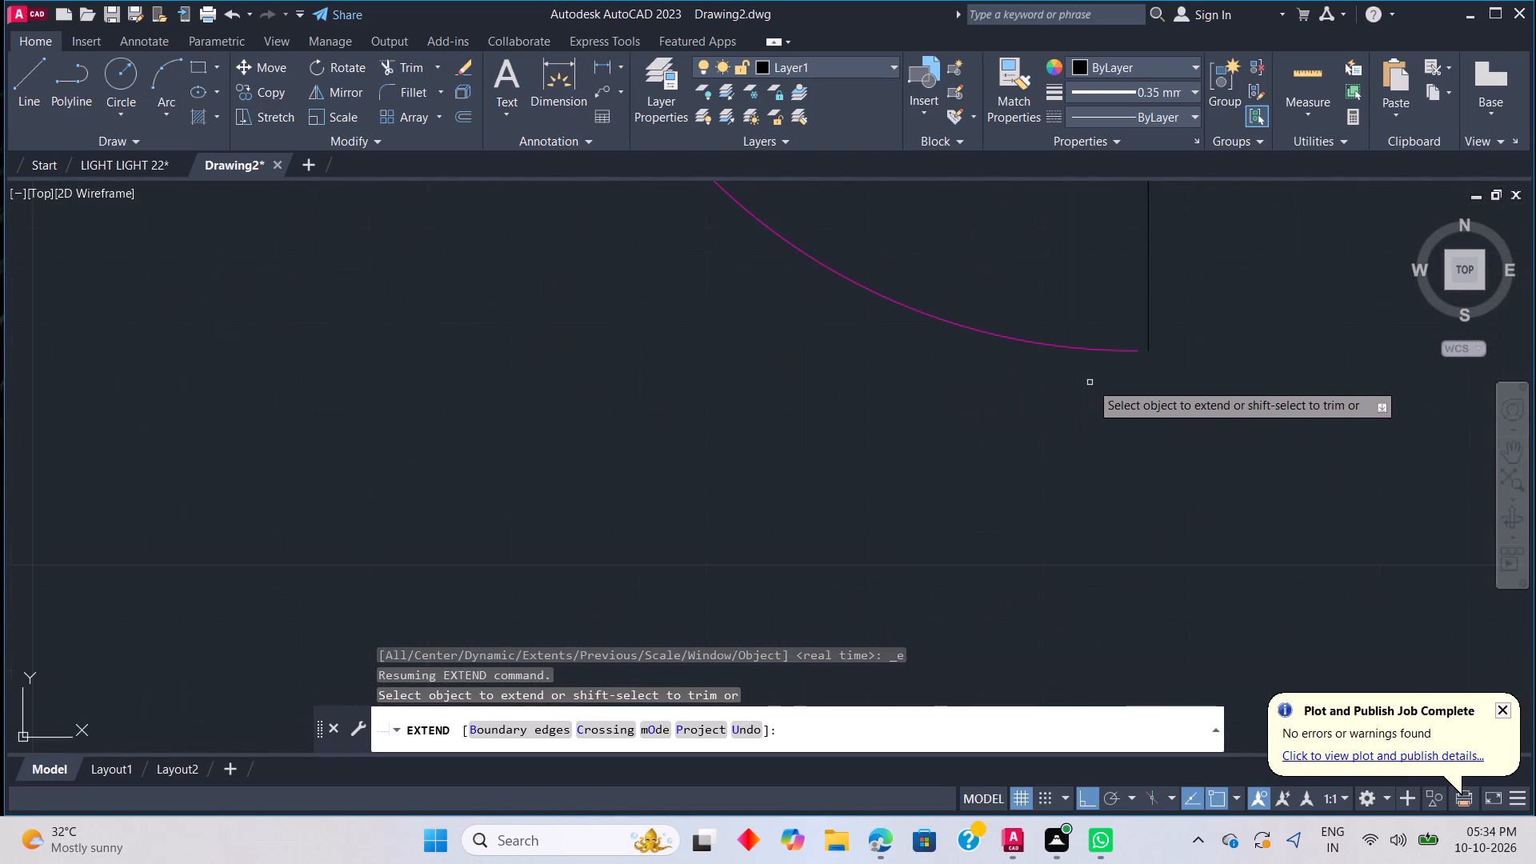
left_click(1125, 350)
scroll(1081, 292, "down", 4)
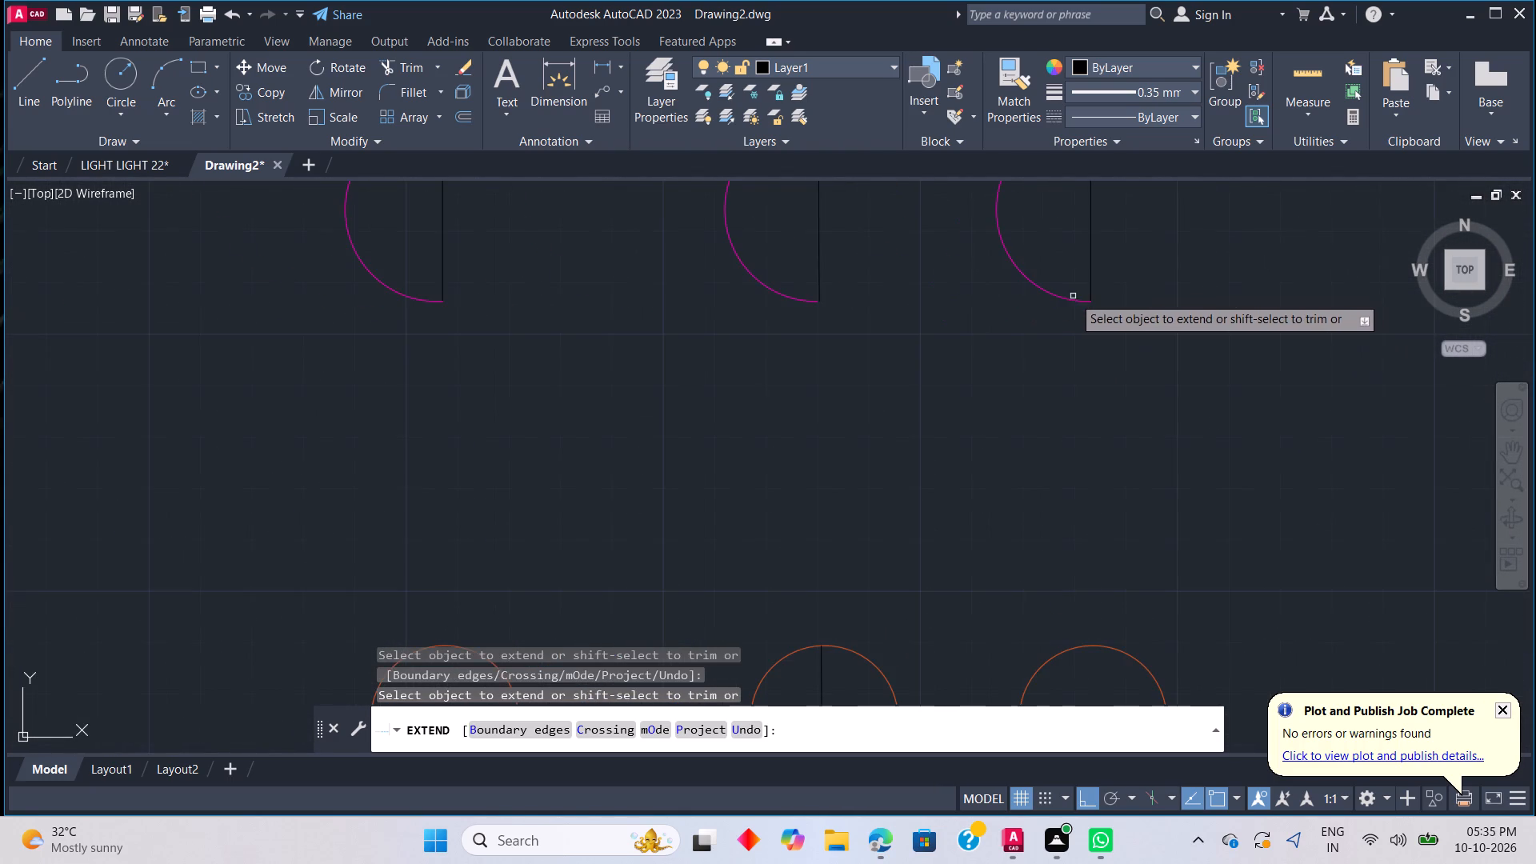
middle_click_drag(1077, 257, 1077, 477)
middle_click(1077, 491)
middle_click(1077, 494)
scroll(1089, 325, "up", 2)
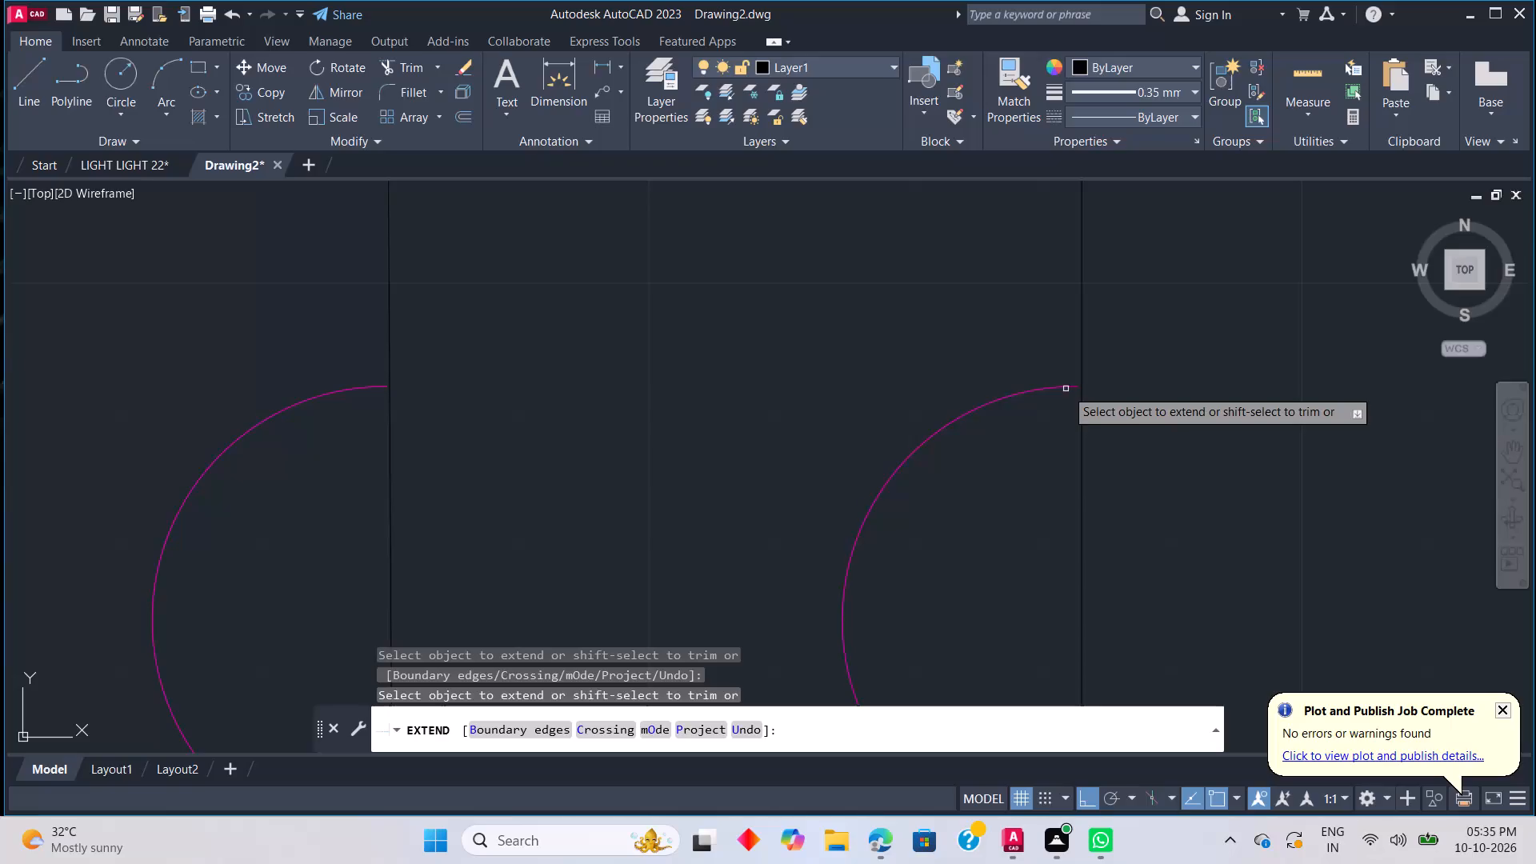
left_click(1066, 389)
Extend both ends of the middle copied arc to its vertical wire and trim the wire's overhang below the arc.
left_click(346, 388)
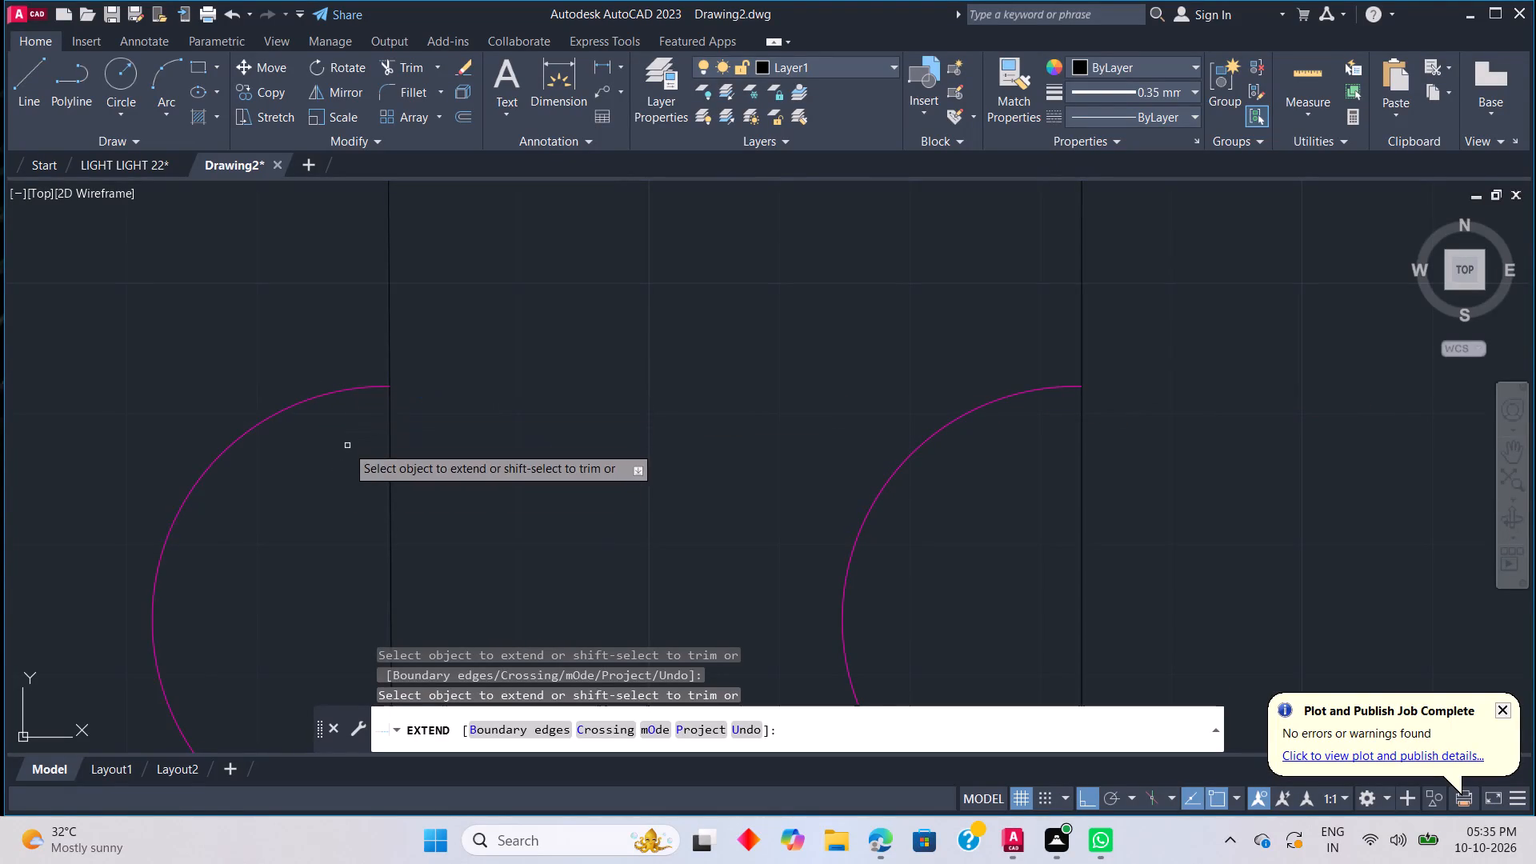
scroll(334, 470, "down", 3)
scroll(318, 558, "up", 3)
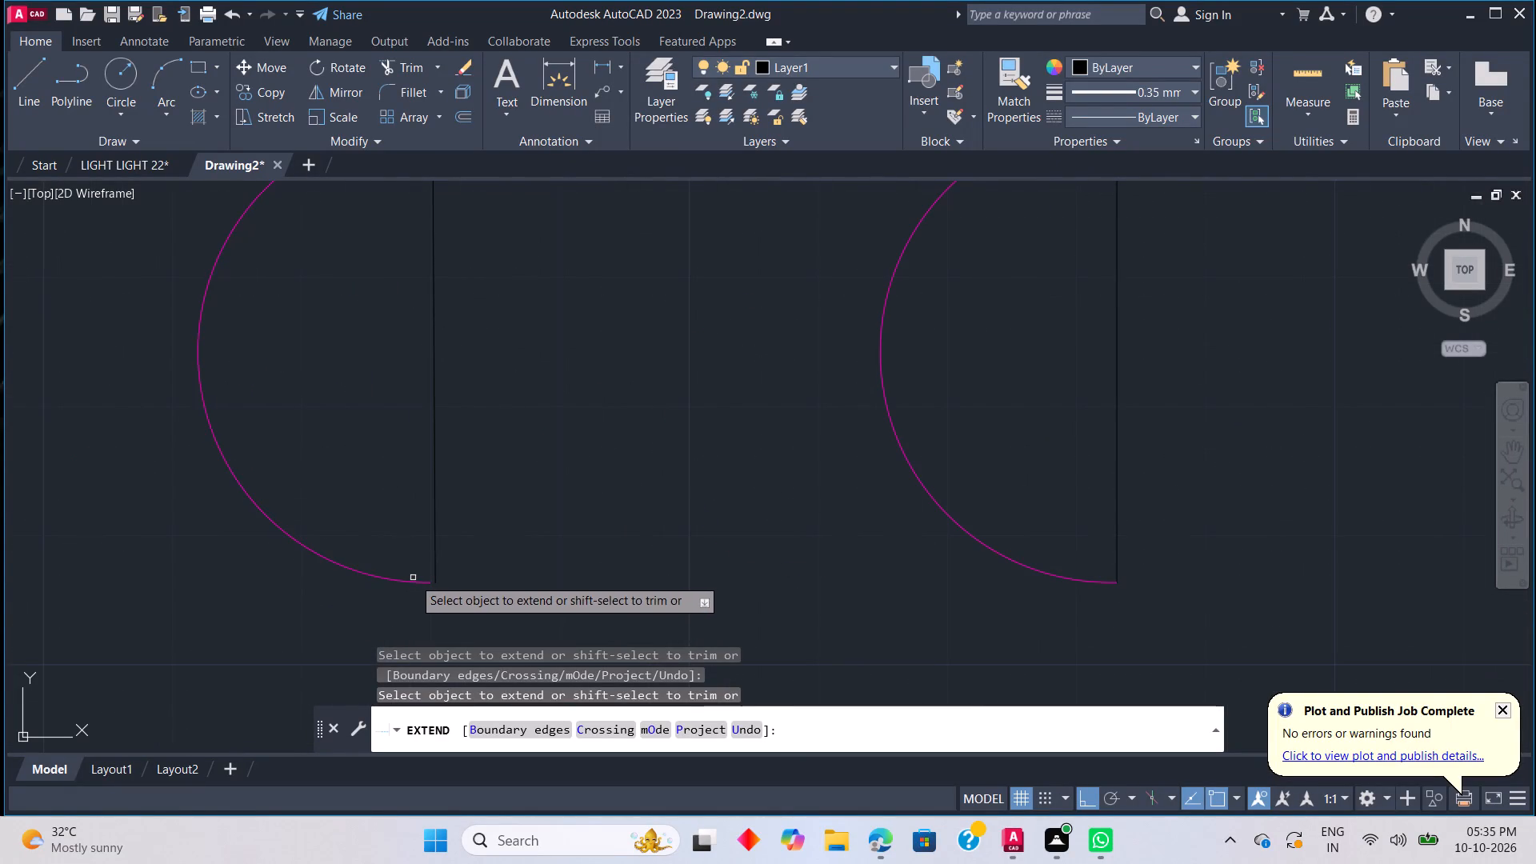
left_click(414, 581)
scroll(434, 584, "up", 13)
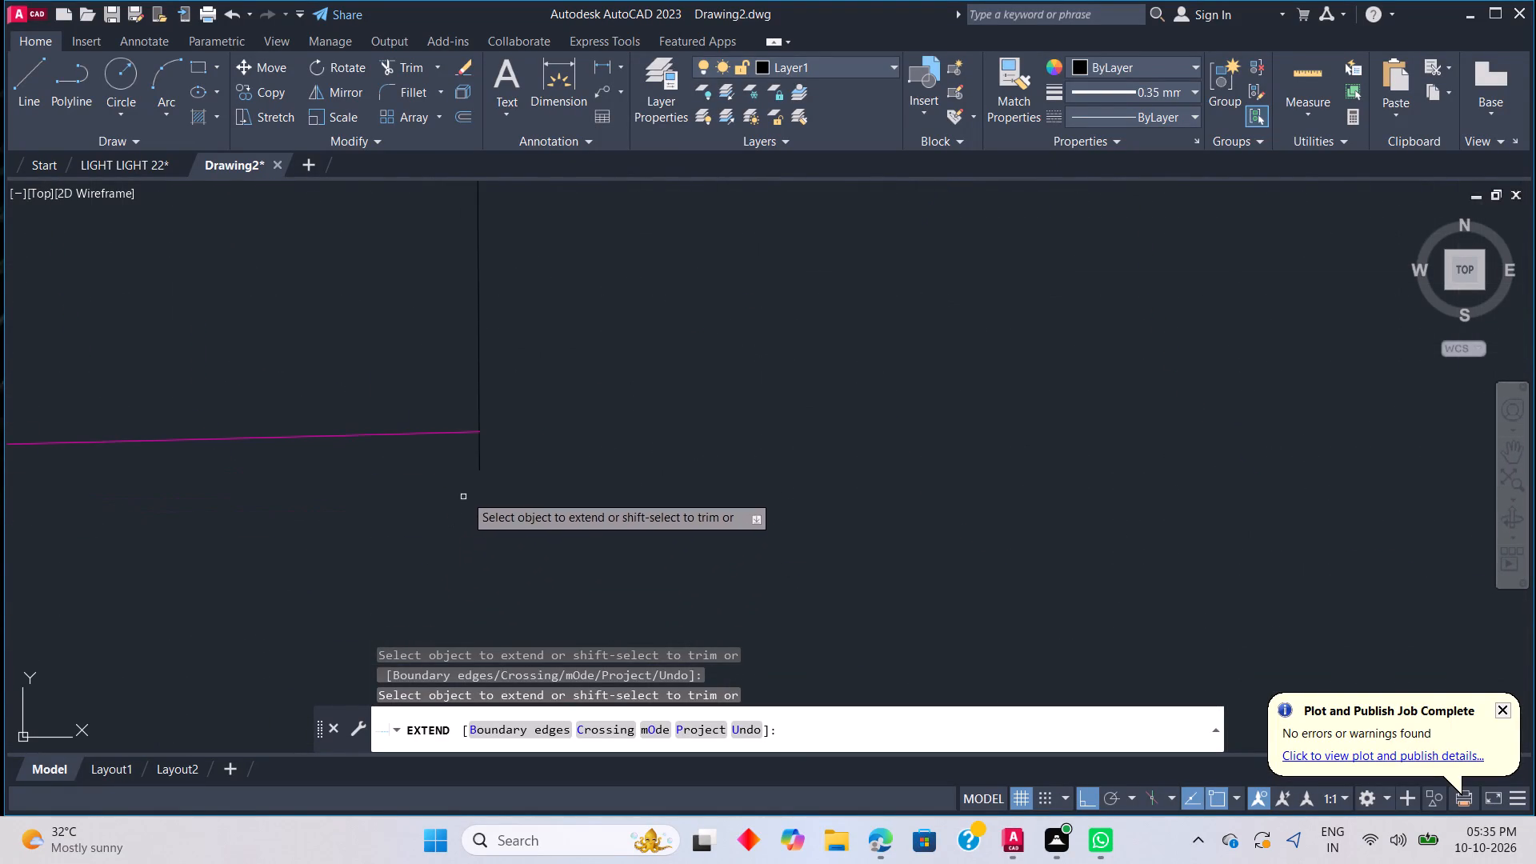
left_click(481, 452)
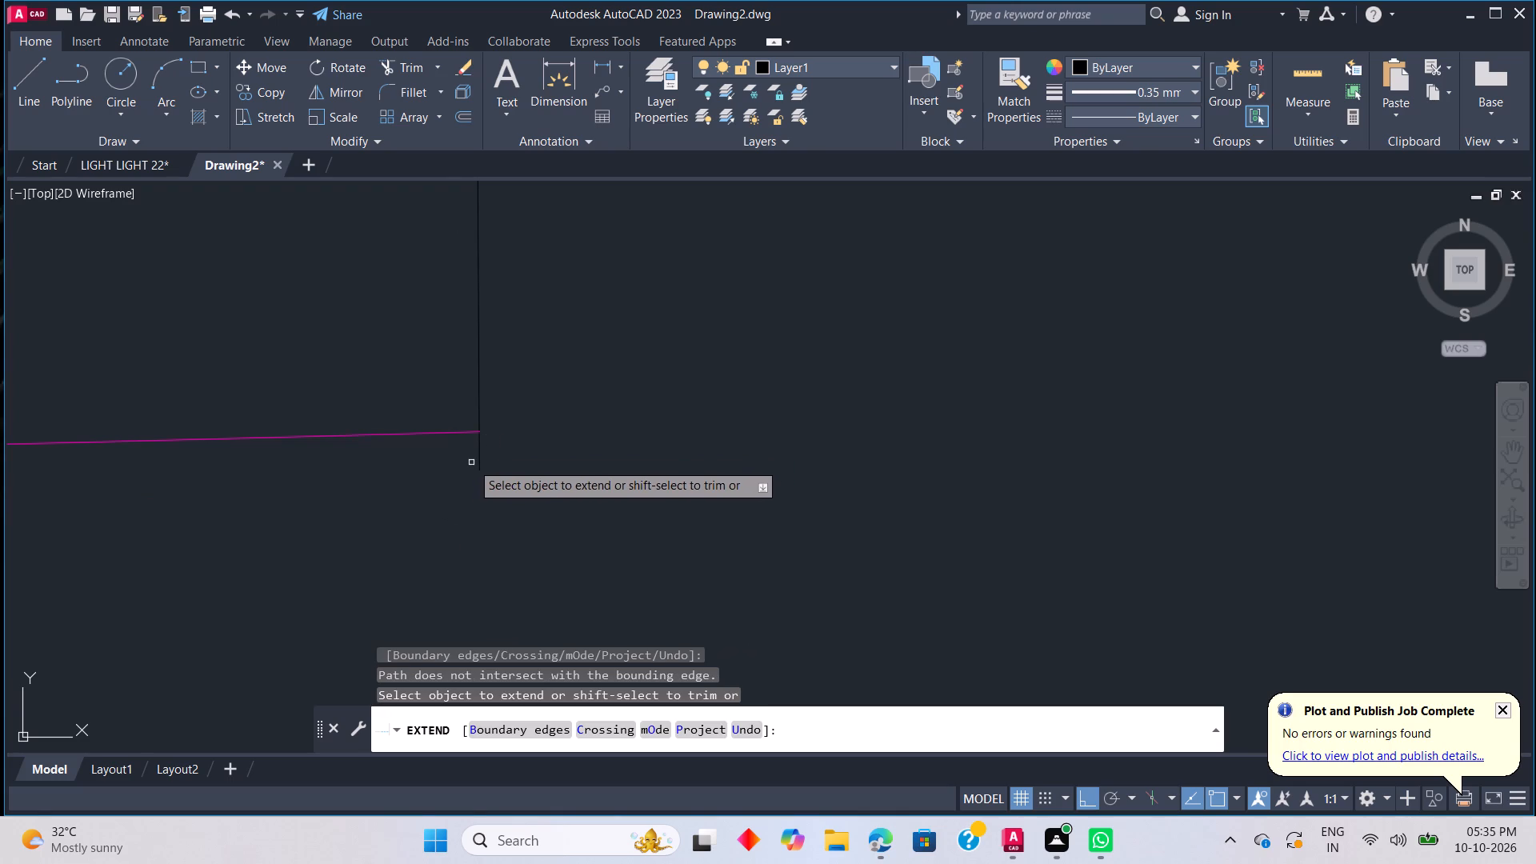
left_click_drag(476, 466, 484, 452, "shift")
Trim the vertical wire's overhang below the lower end of the right copied half-contact arc.
scroll(501, 444, "down", 5, "shift")
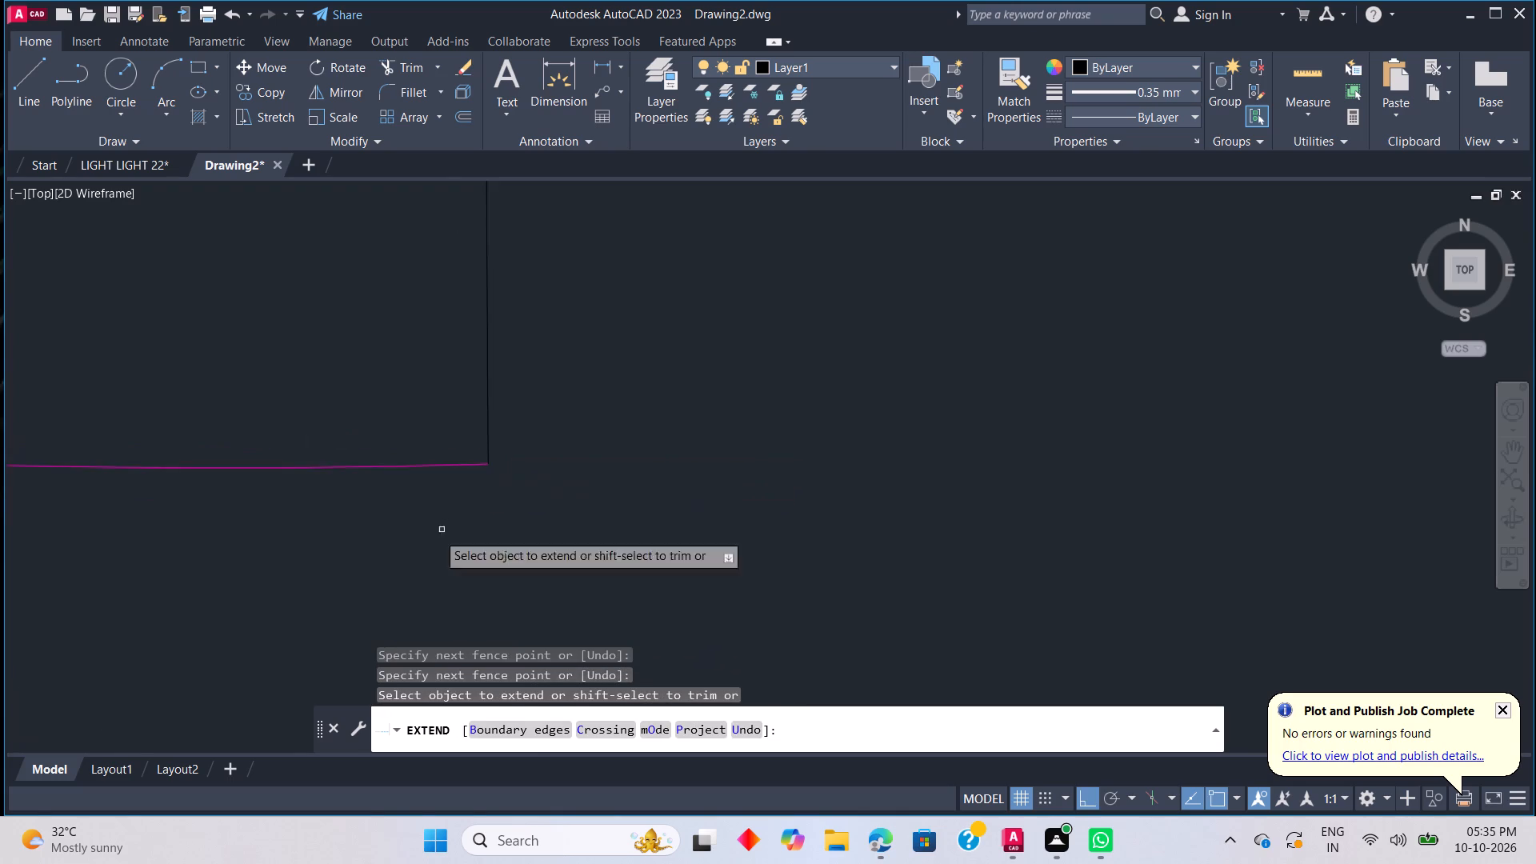
scroll(387, 531, "down", 4)
scroll(1011, 602, "down", 10)
scroll(1233, 580, "up", 4)
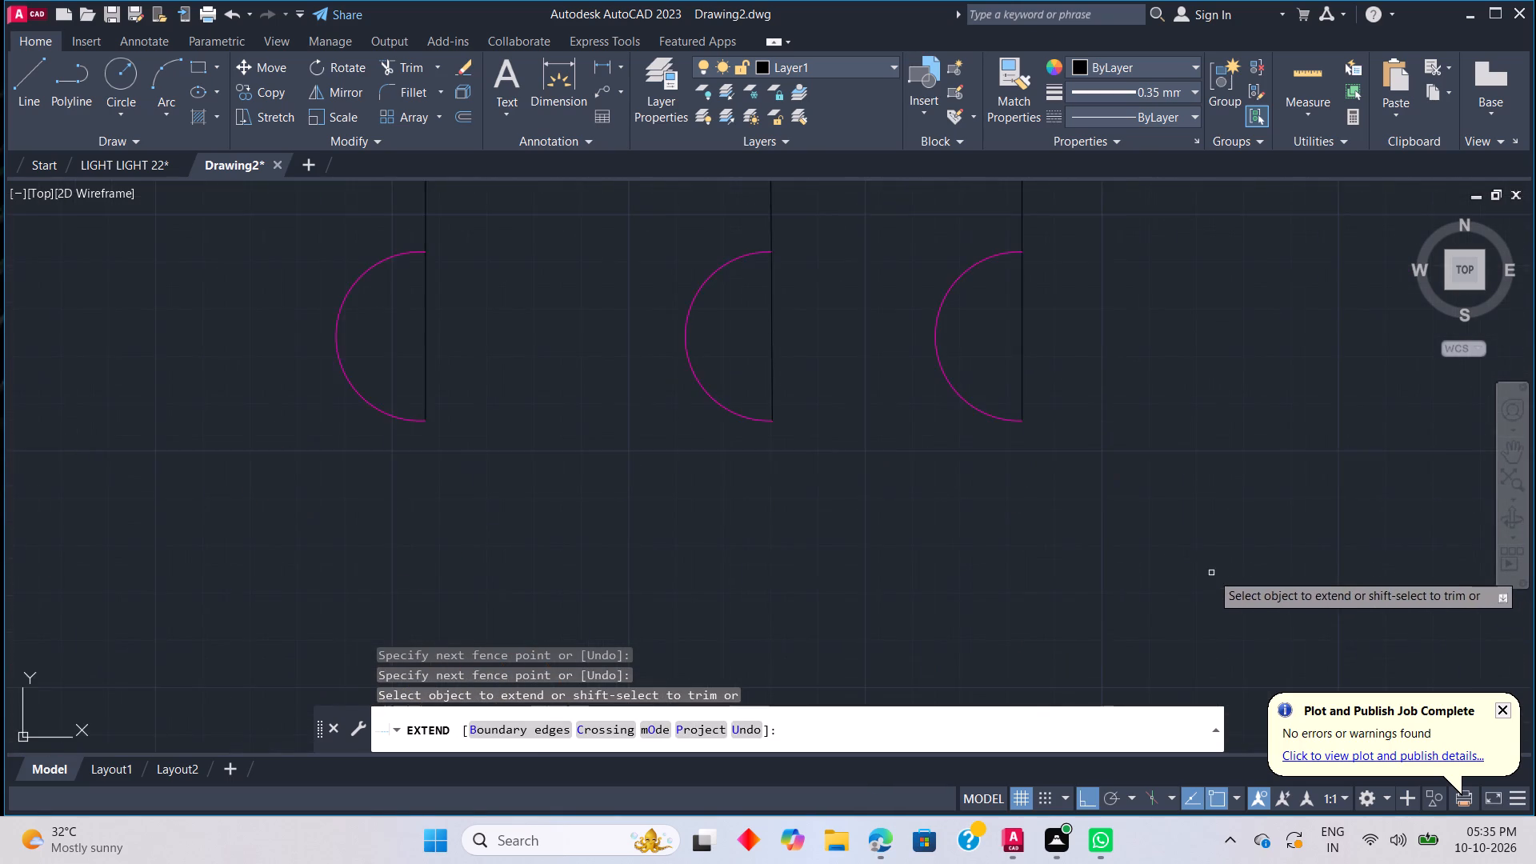
scroll(1211, 573, "up", 4)
middle_click_drag(910, 280, 970, 698)
scroll(690, 432, "up", 2)
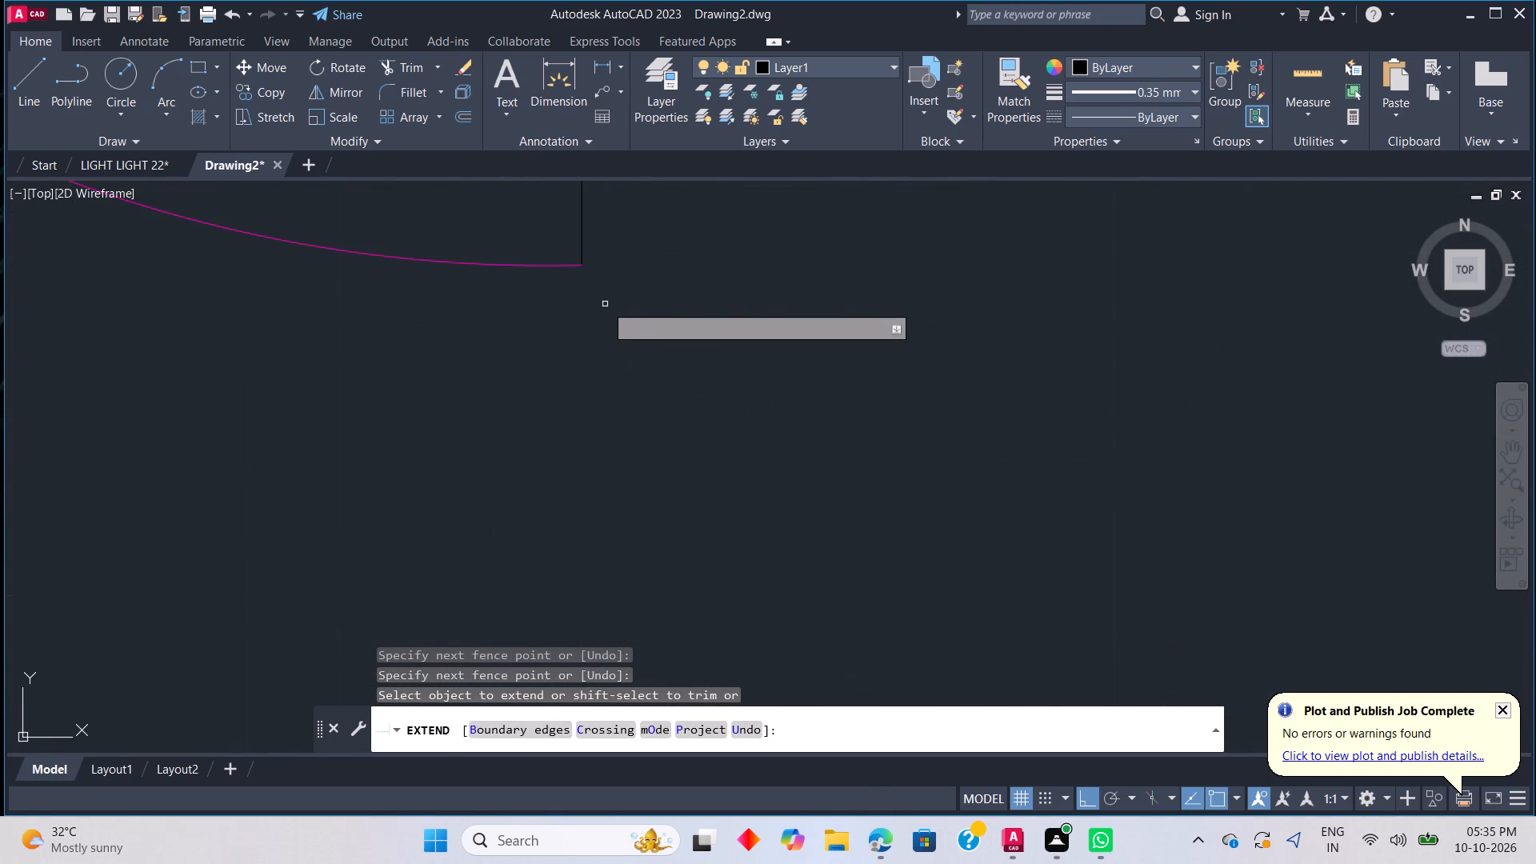
middle_click_drag(591, 293, 665, 533)
scroll(648, 484, "up", 4)
scroll(674, 570, "up", 2)
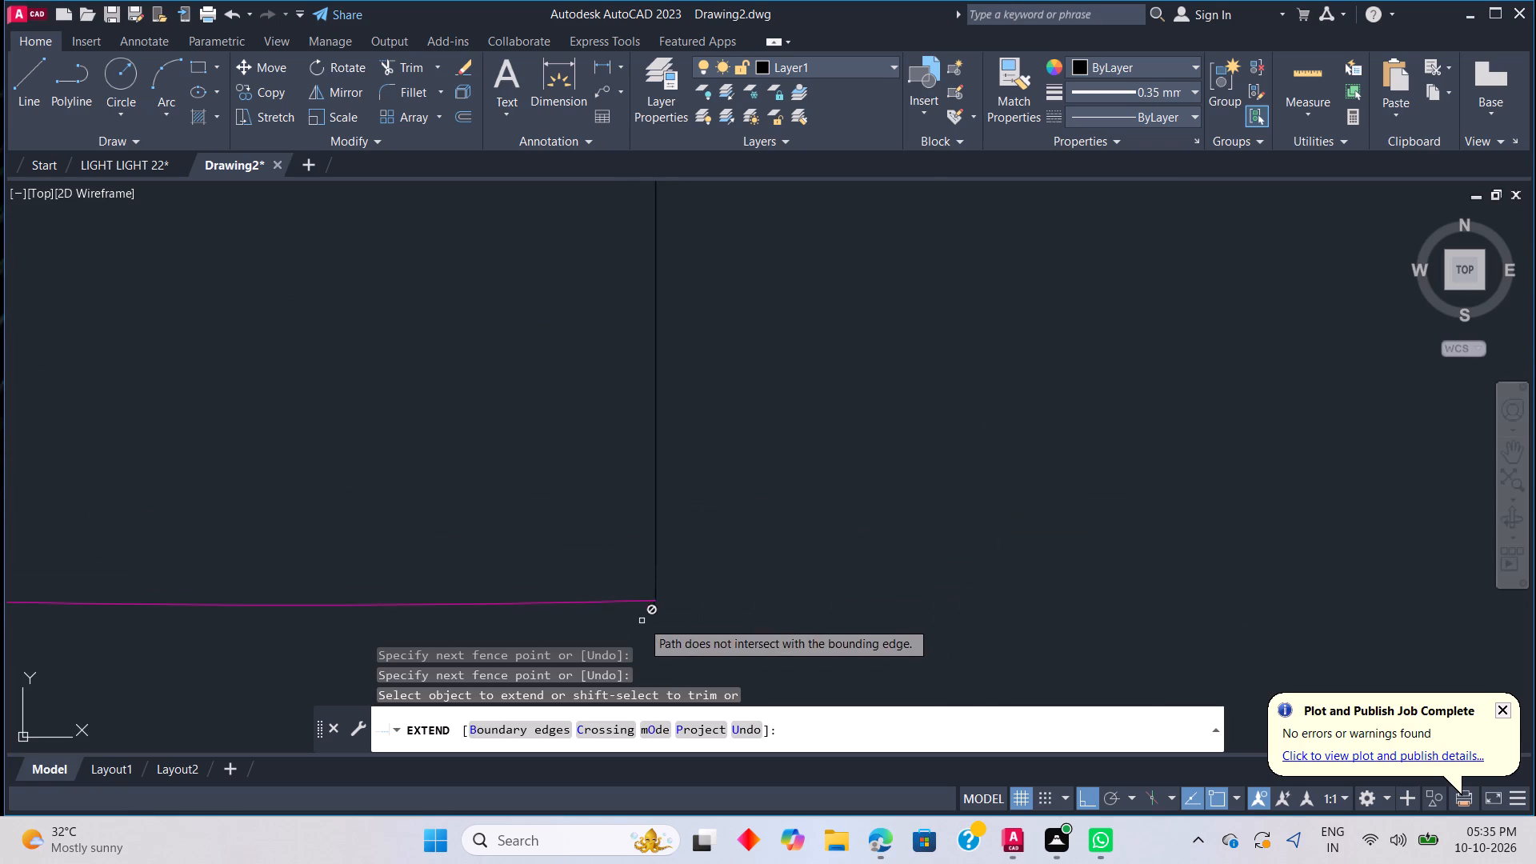
scroll(643, 627, "up", 5)
left_click_drag(663, 523, 793, 522)
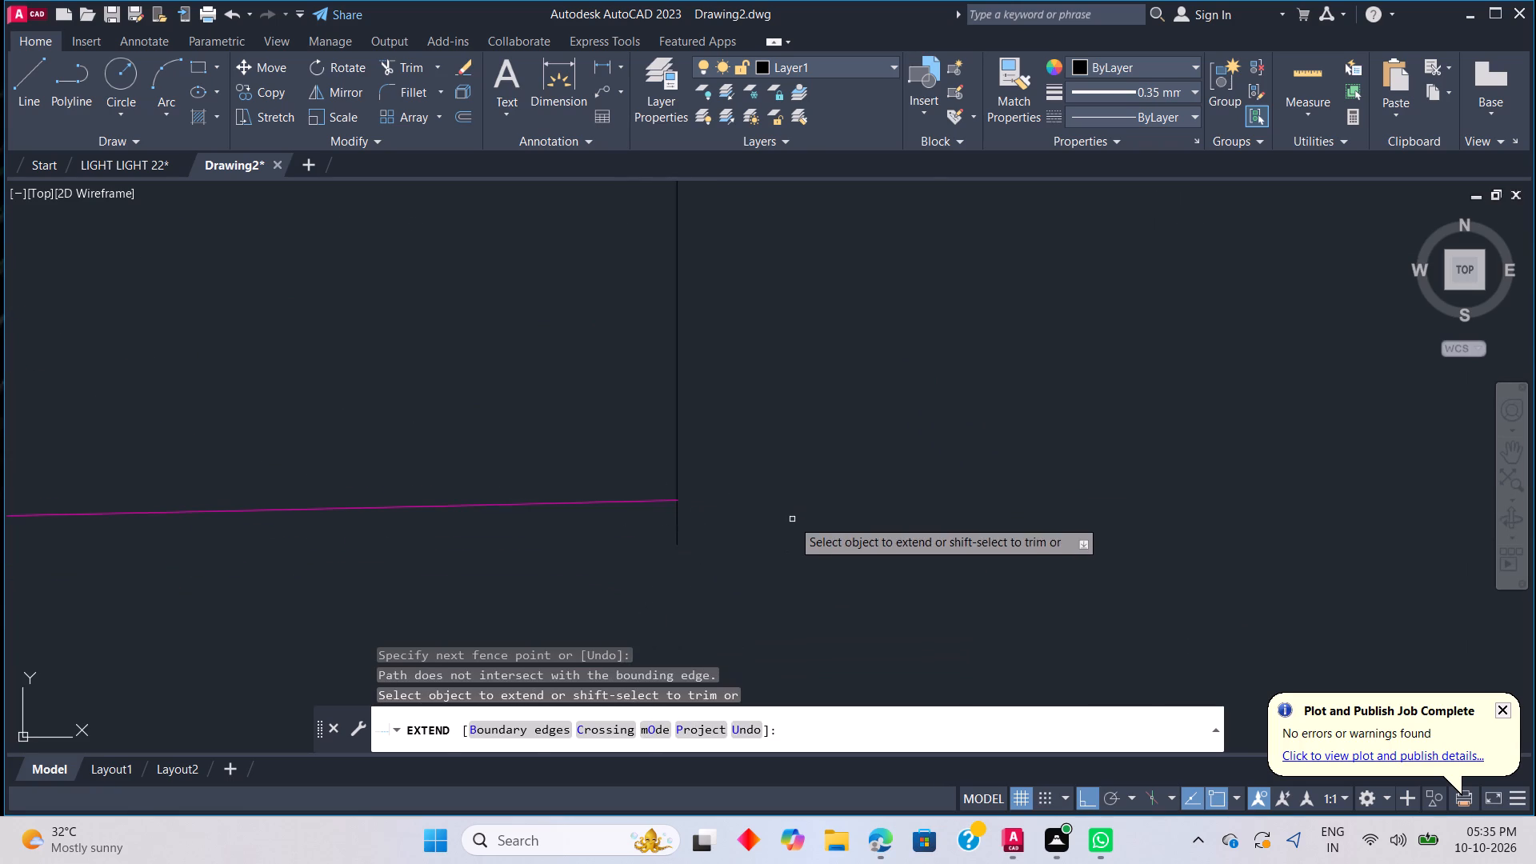
left_click_drag(621, 550, 732, 494, "shift")
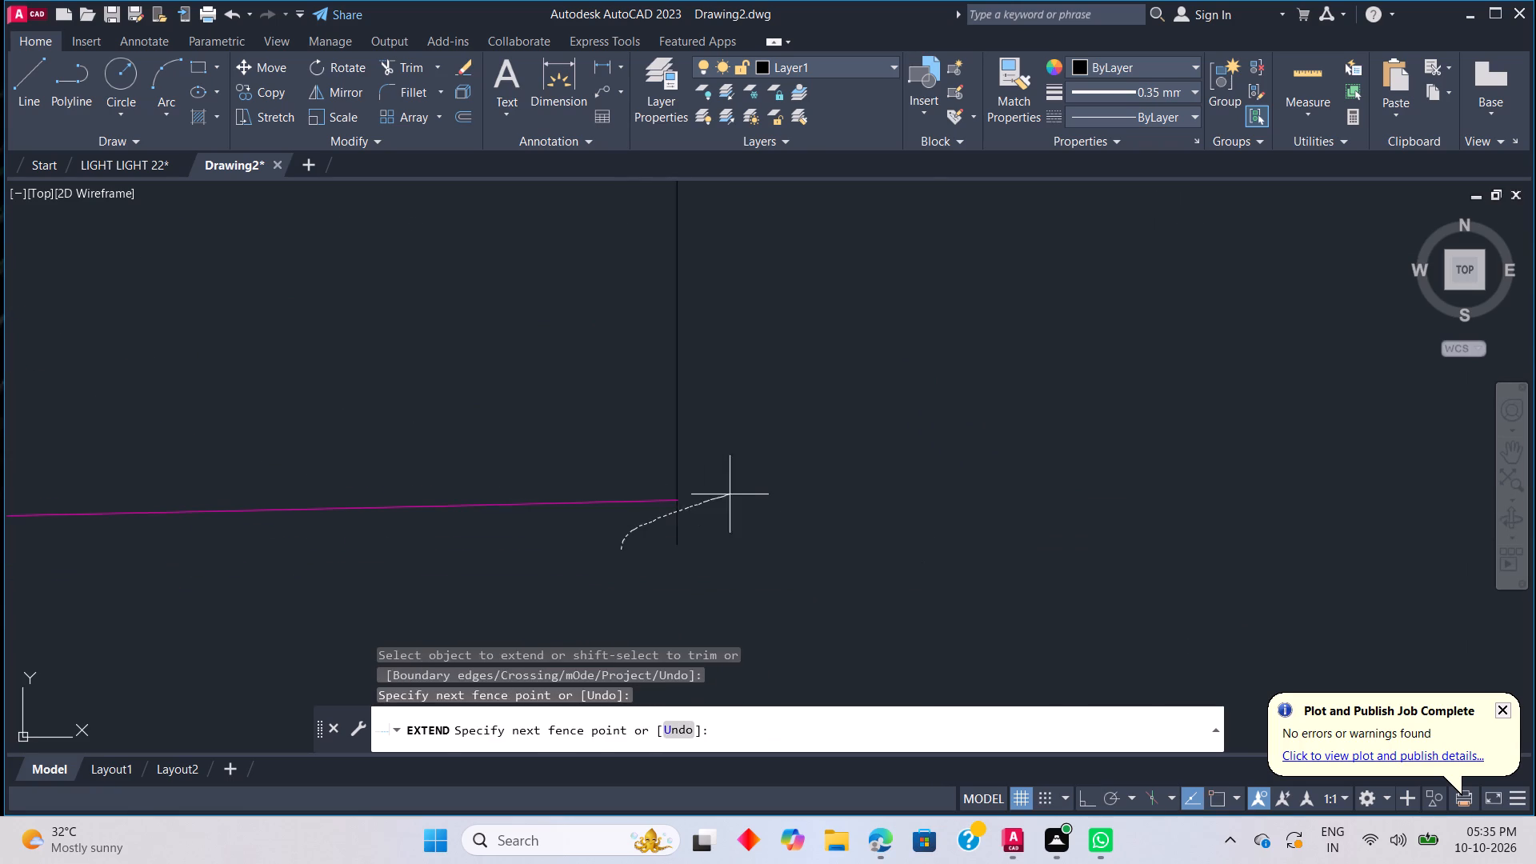
left_click_drag(732, 494, 782, 480, "shift")
scroll(684, 505, "up", 7)
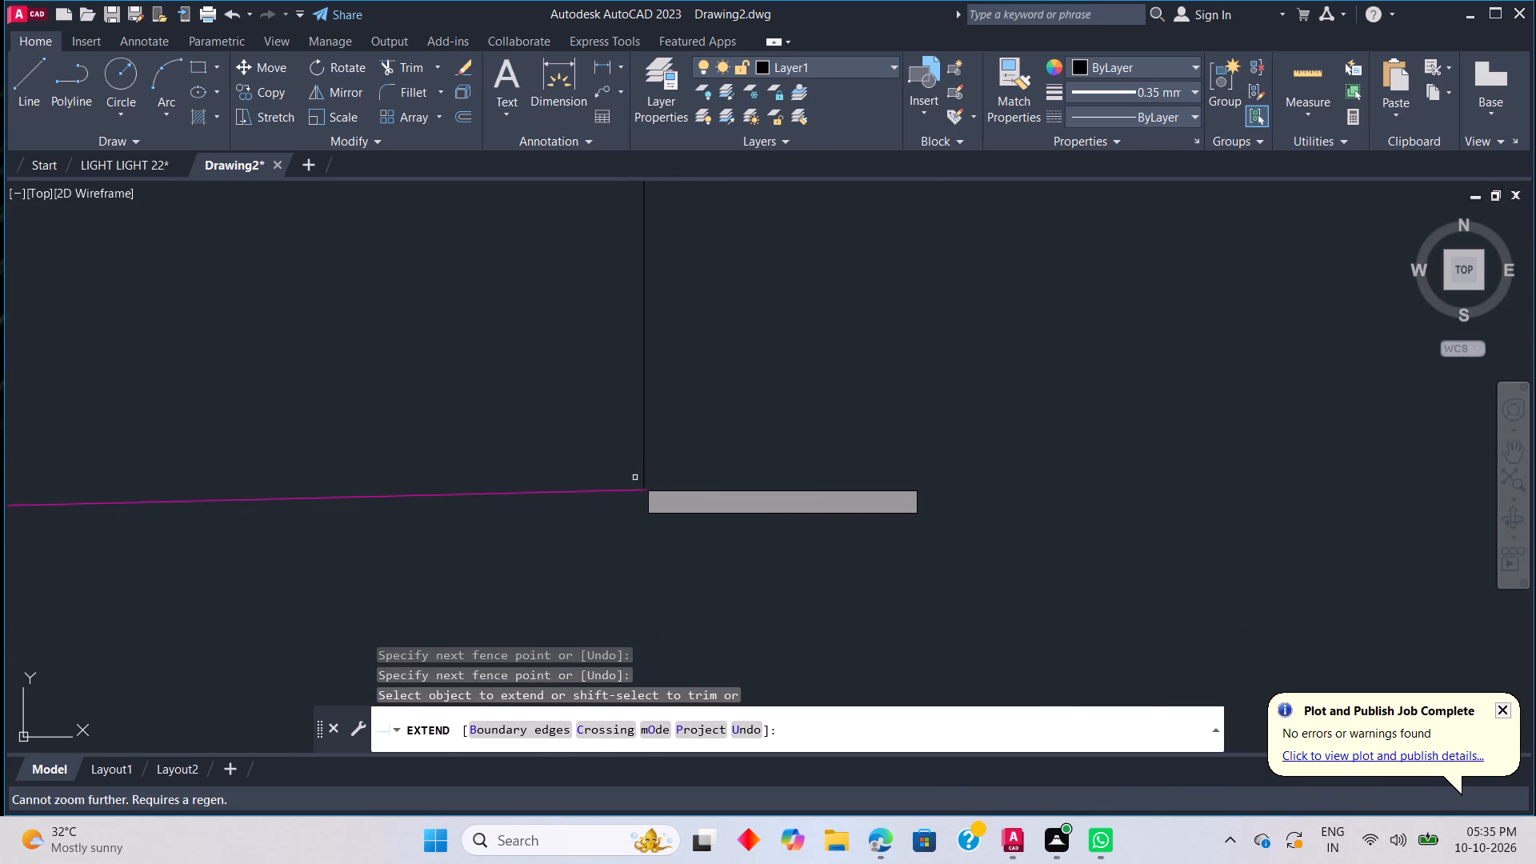
scroll(662, 473, "up", 6)
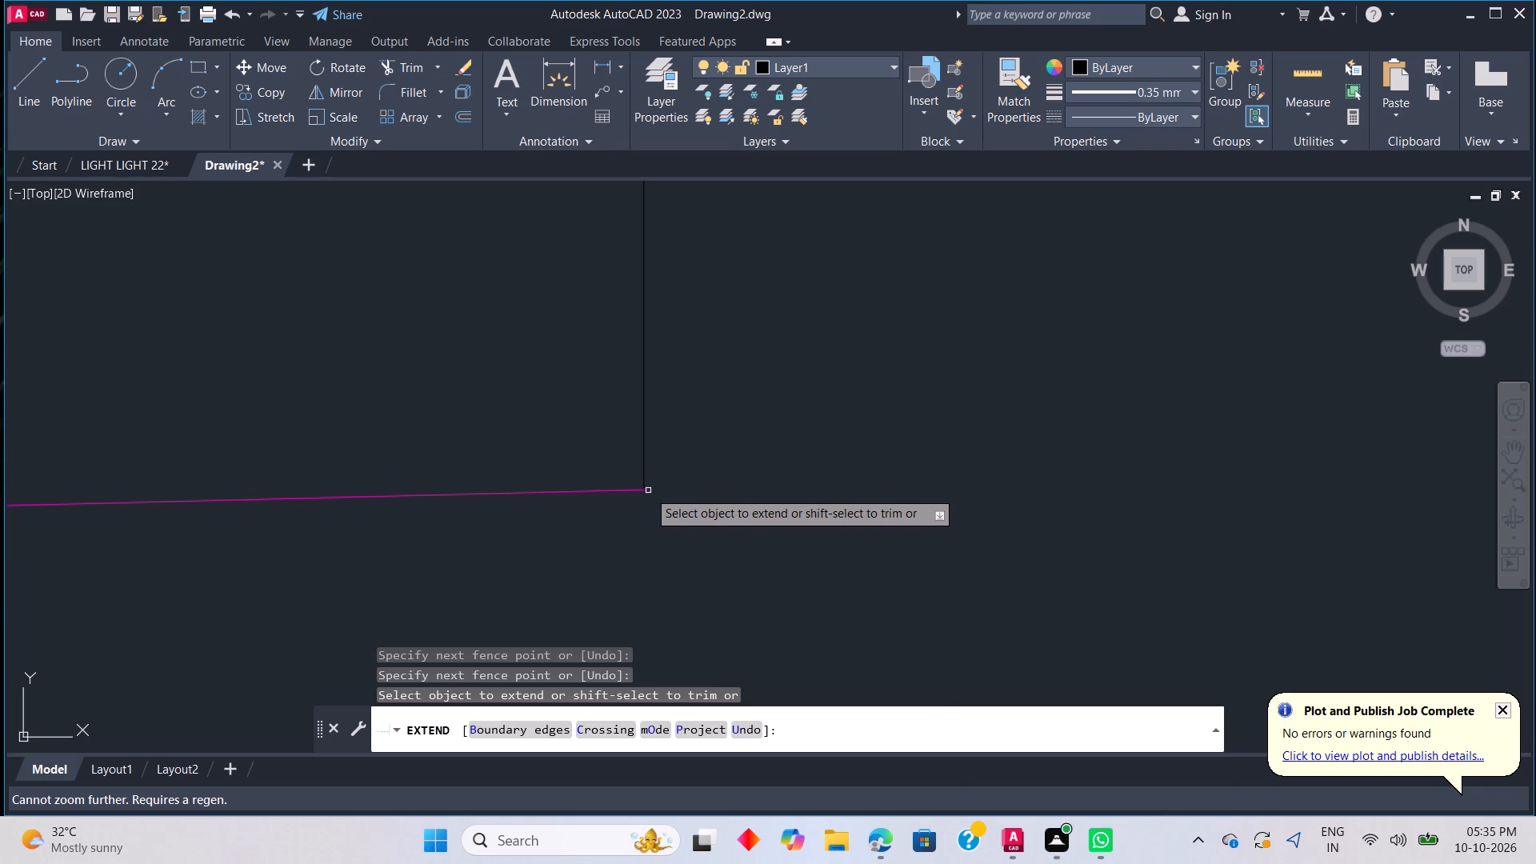
left_click(648, 491)
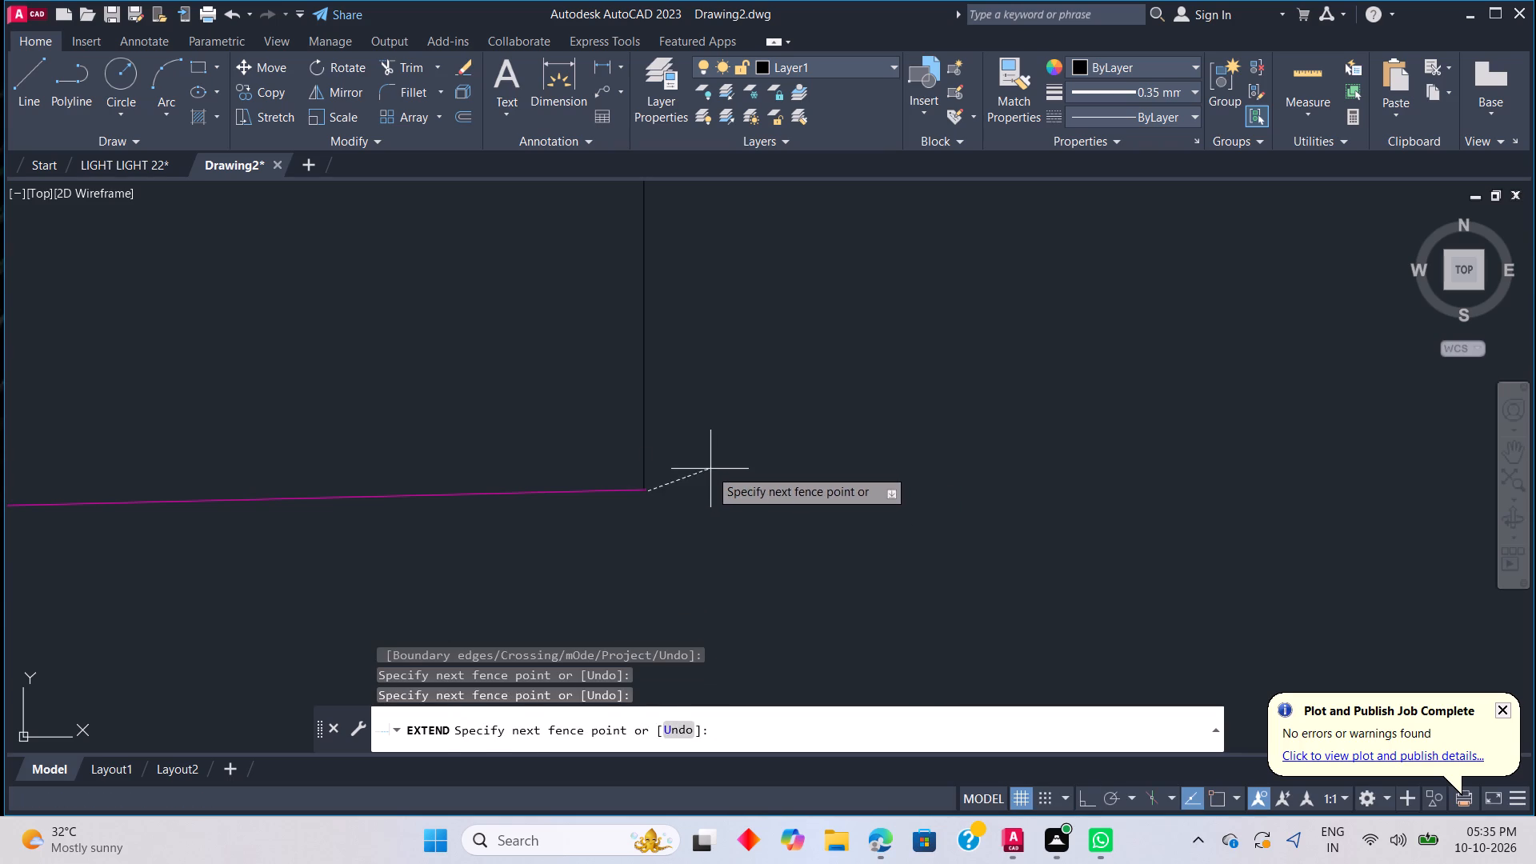
key("Escape")
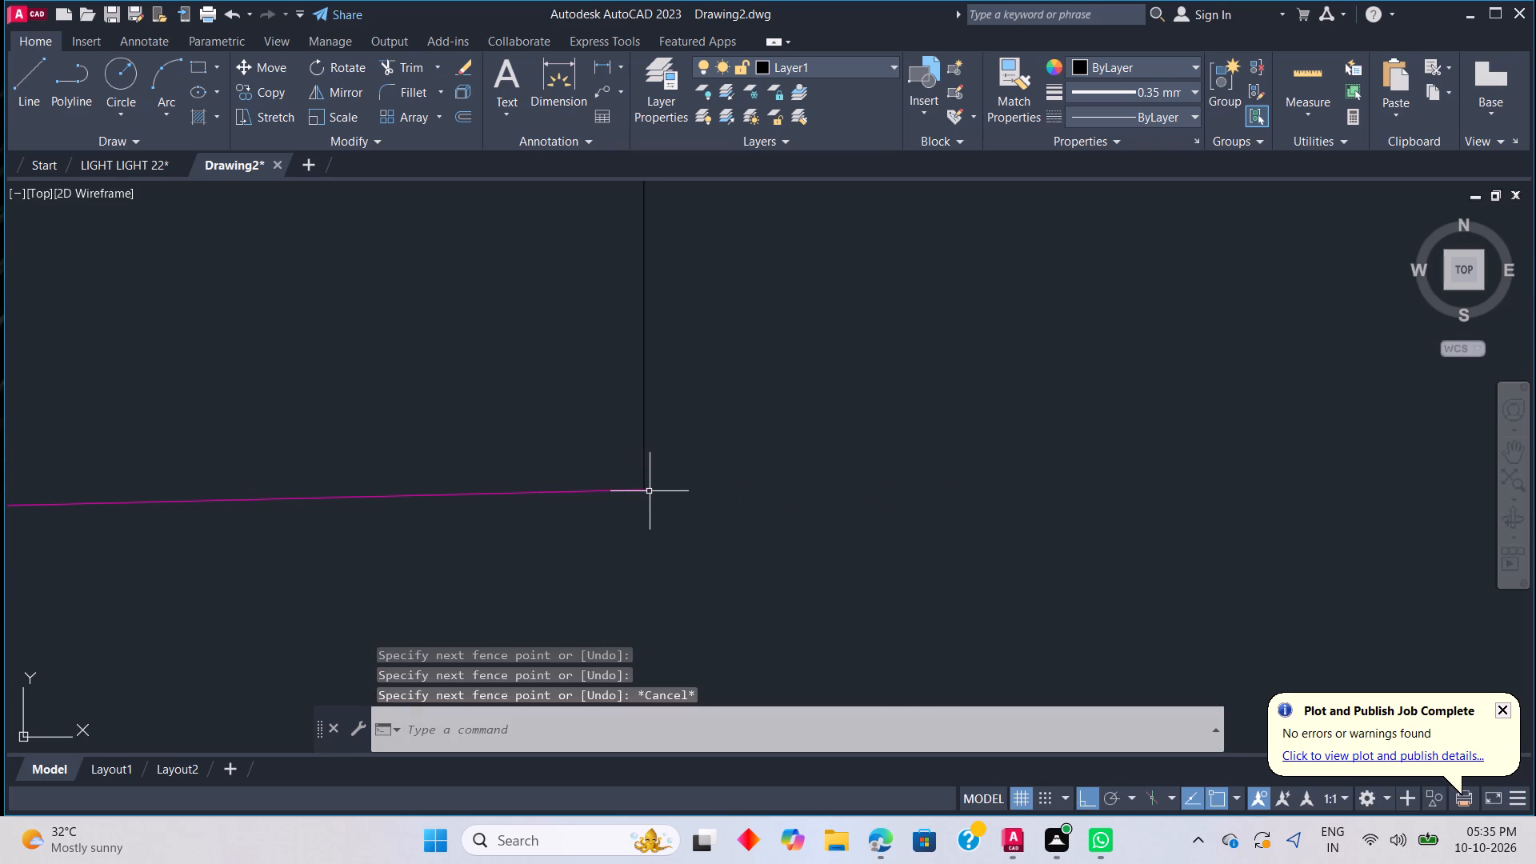
key("Escape")
Copy the left green contact's lower circle about 26 units straight up to the top end of the left supply wire.
scroll(735, 461, "down", 20)
scroll(735, 461, "down", 5)
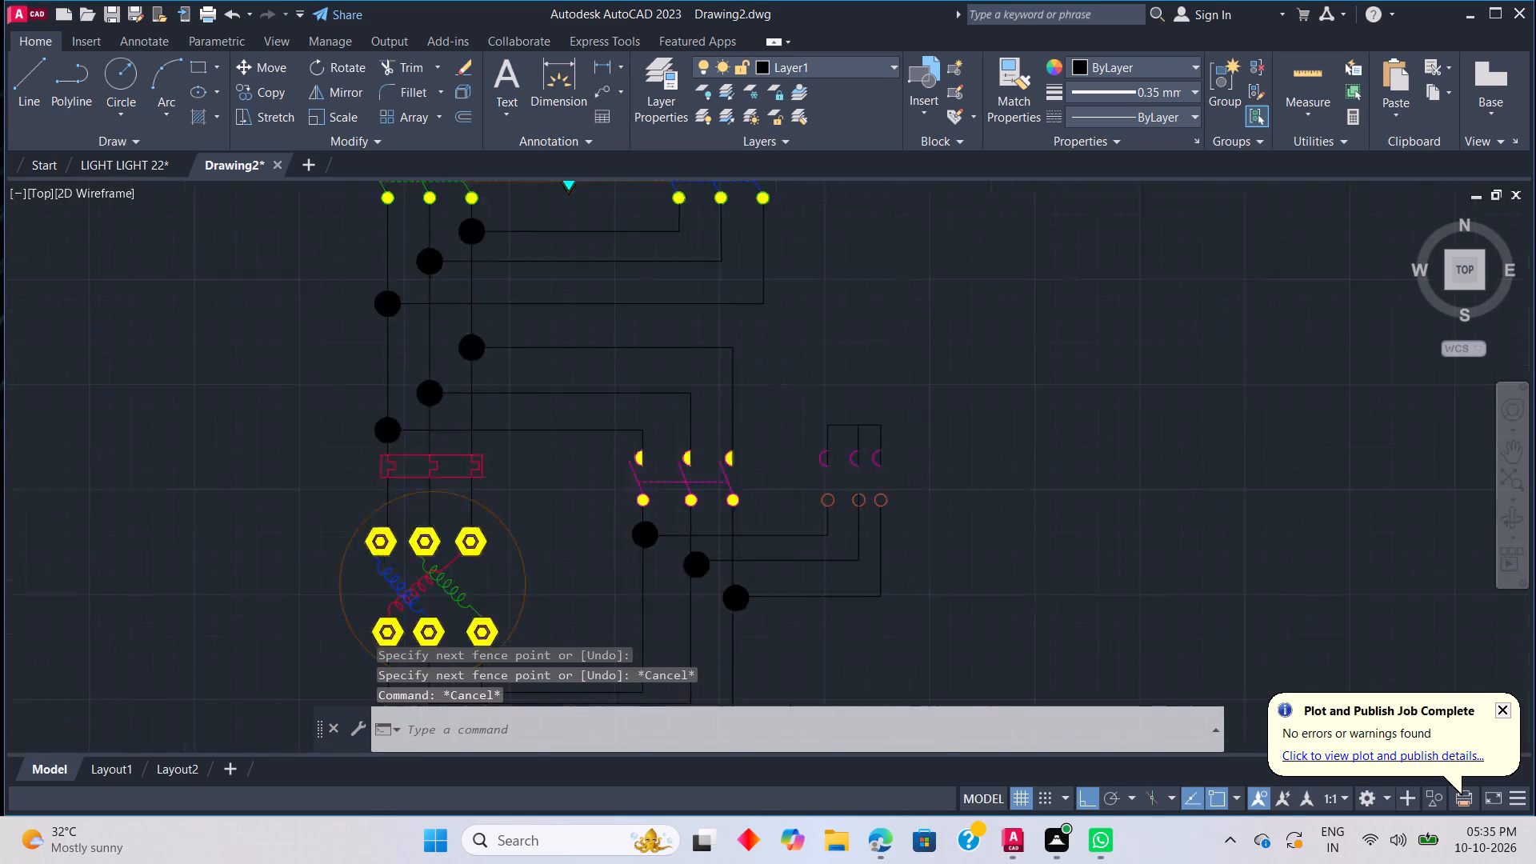
scroll(890, 466, "down", 1)
scroll(898, 471, "up", 1)
middle_click(881, 346)
middle_click_drag(881, 346, 978, 426)
middle_click(978, 426)
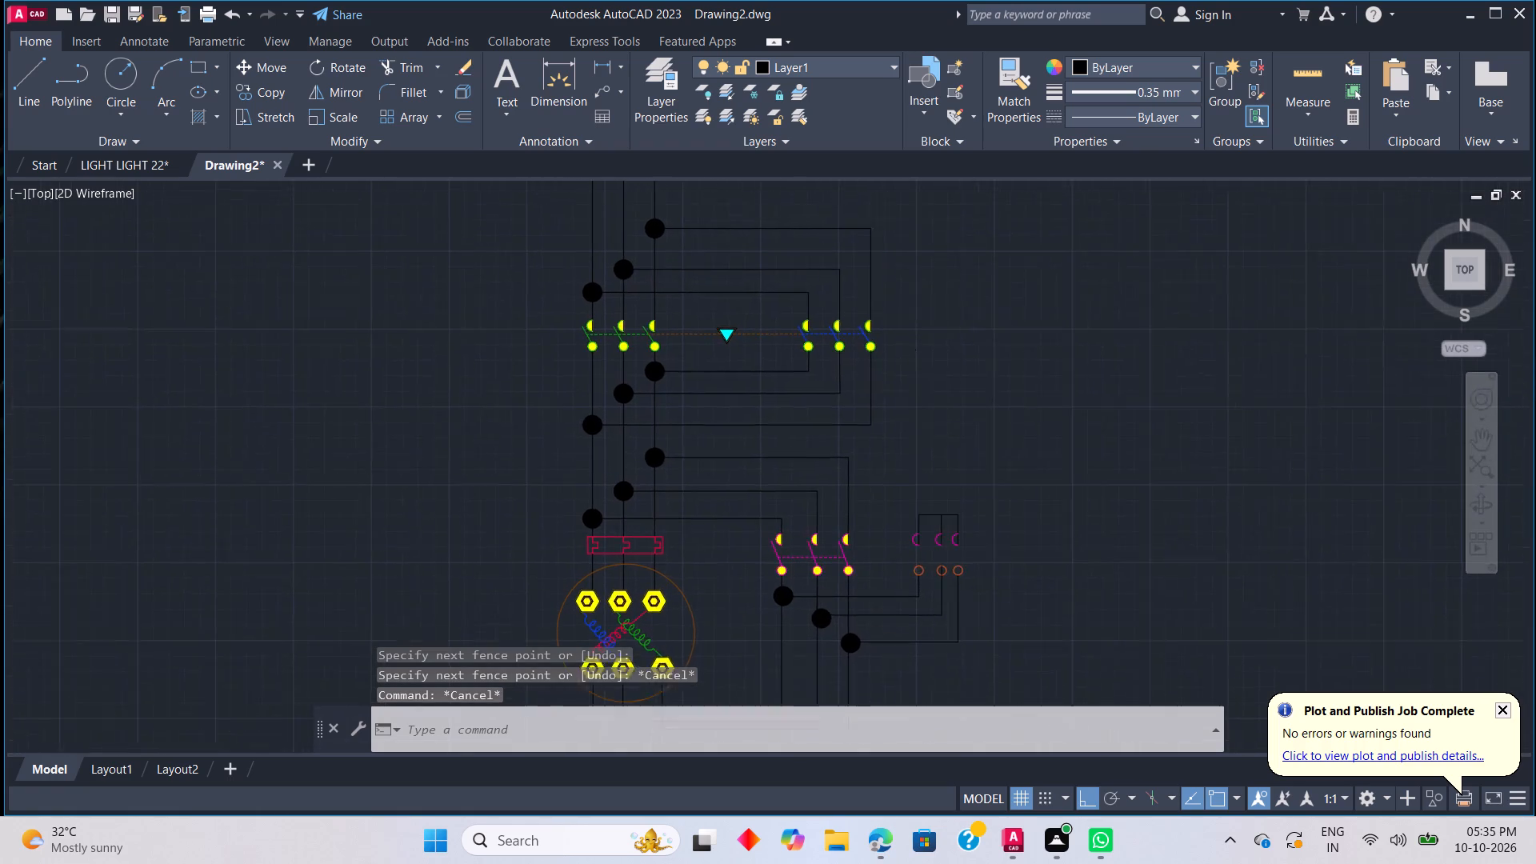
scroll(975, 439, "down", 2)
middle_click_drag(986, 420, 1034, 484)
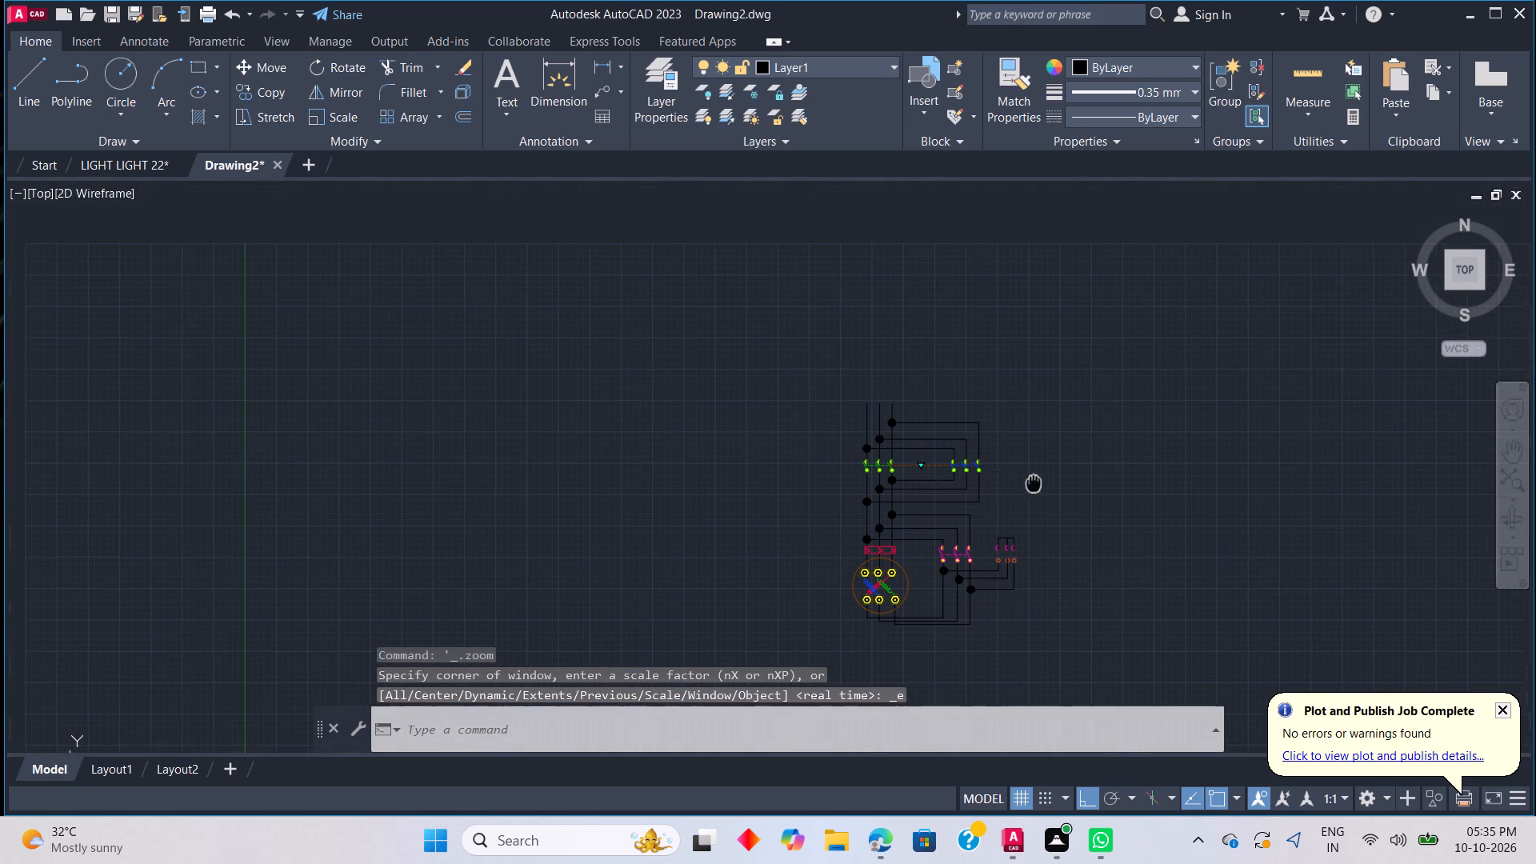
middle_click_drag(1034, 484, 1036, 486)
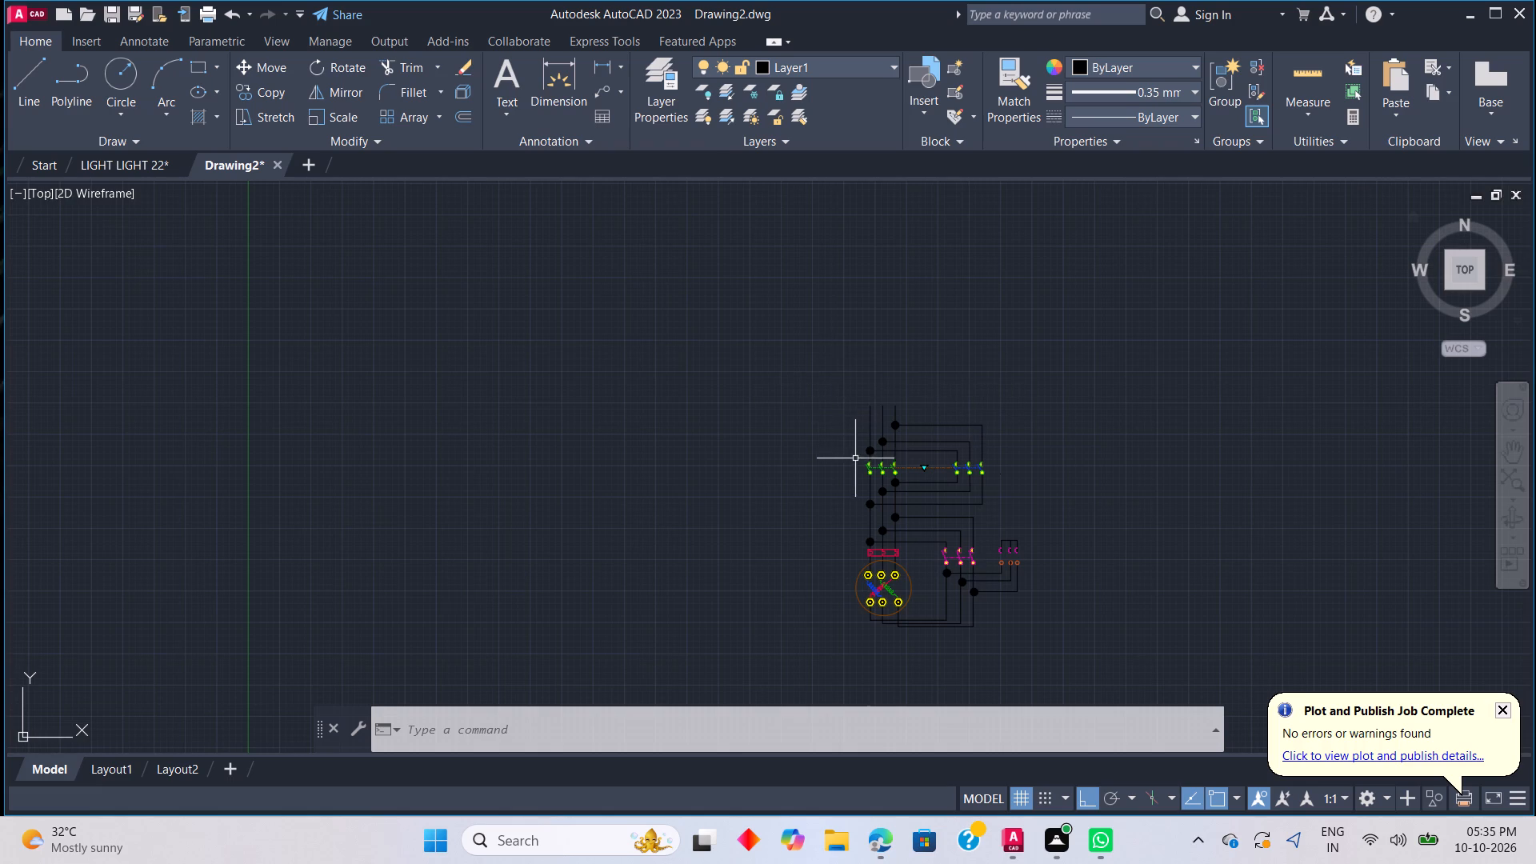
scroll(861, 460, "up", 2)
scroll(900, 514, "up", 2)
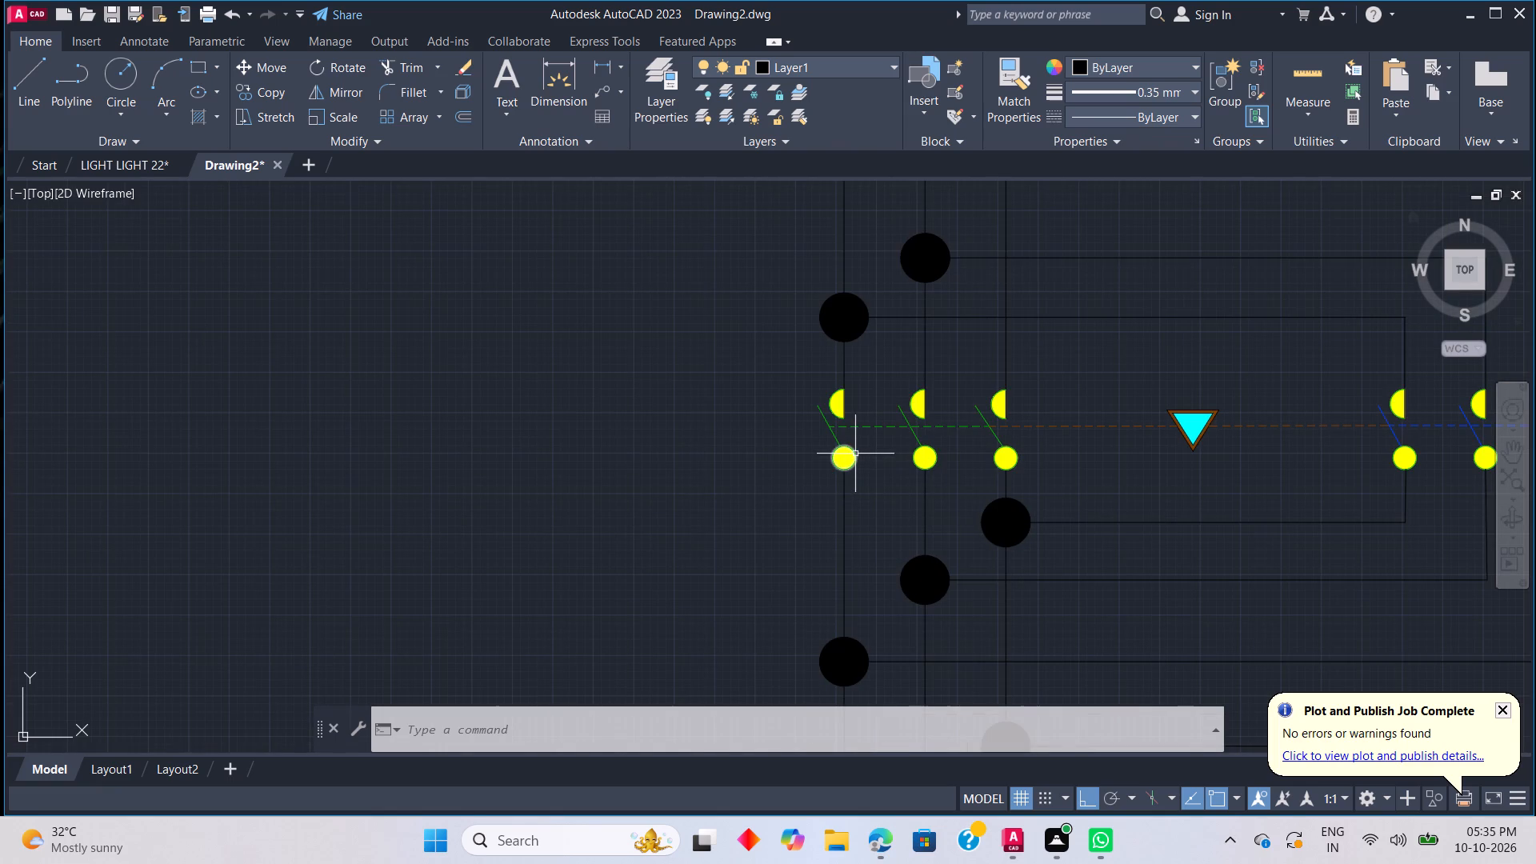
left_click(855, 454)
right_click(882, 475)
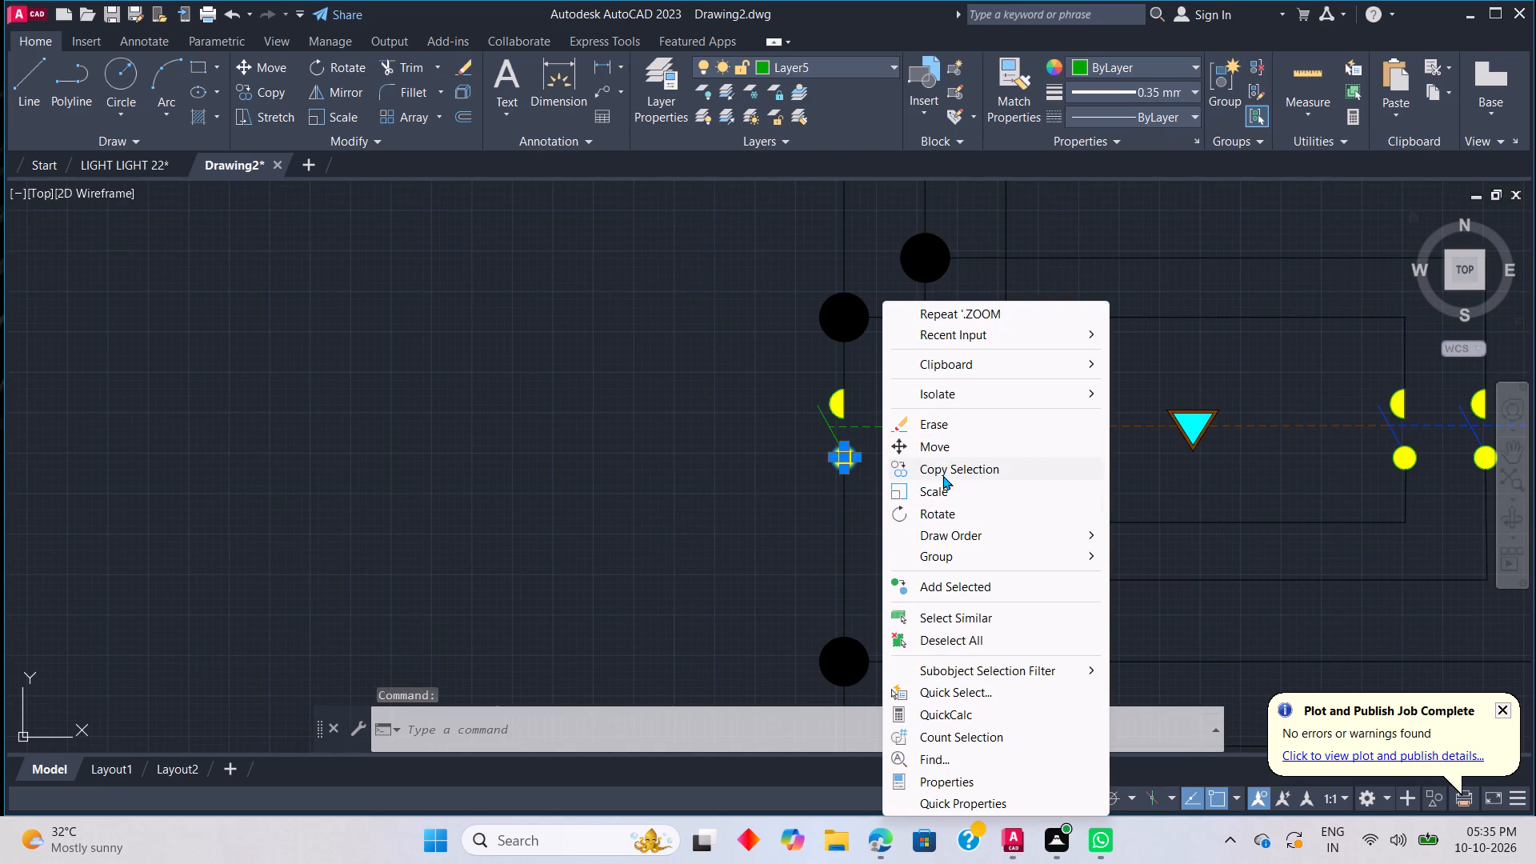
left_click(942, 475)
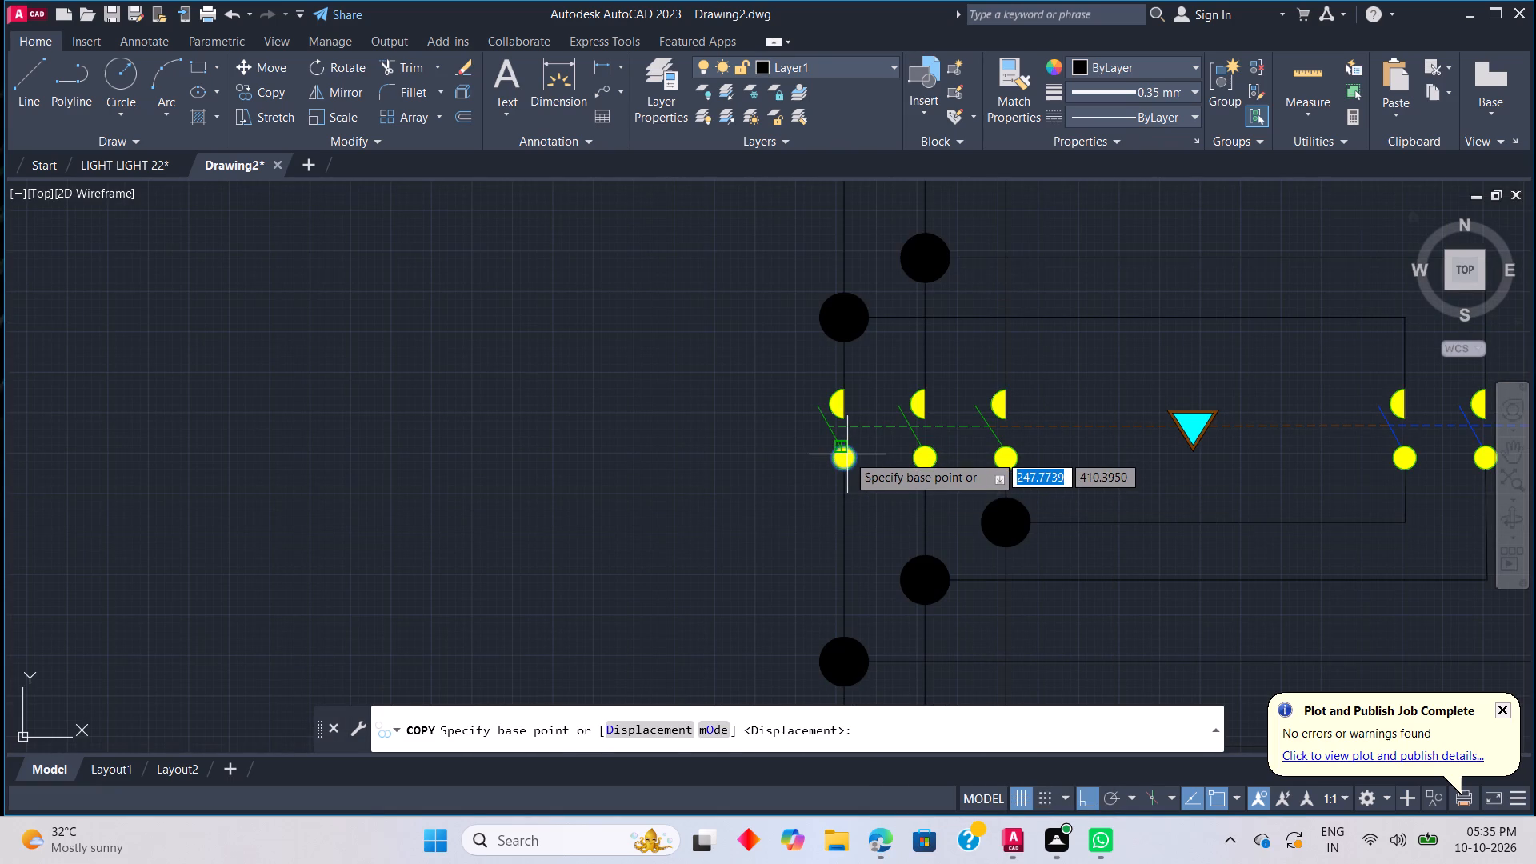
left_click(847, 454)
middle_click_drag(890, 230, 882, 506)
middle_click(882, 516)
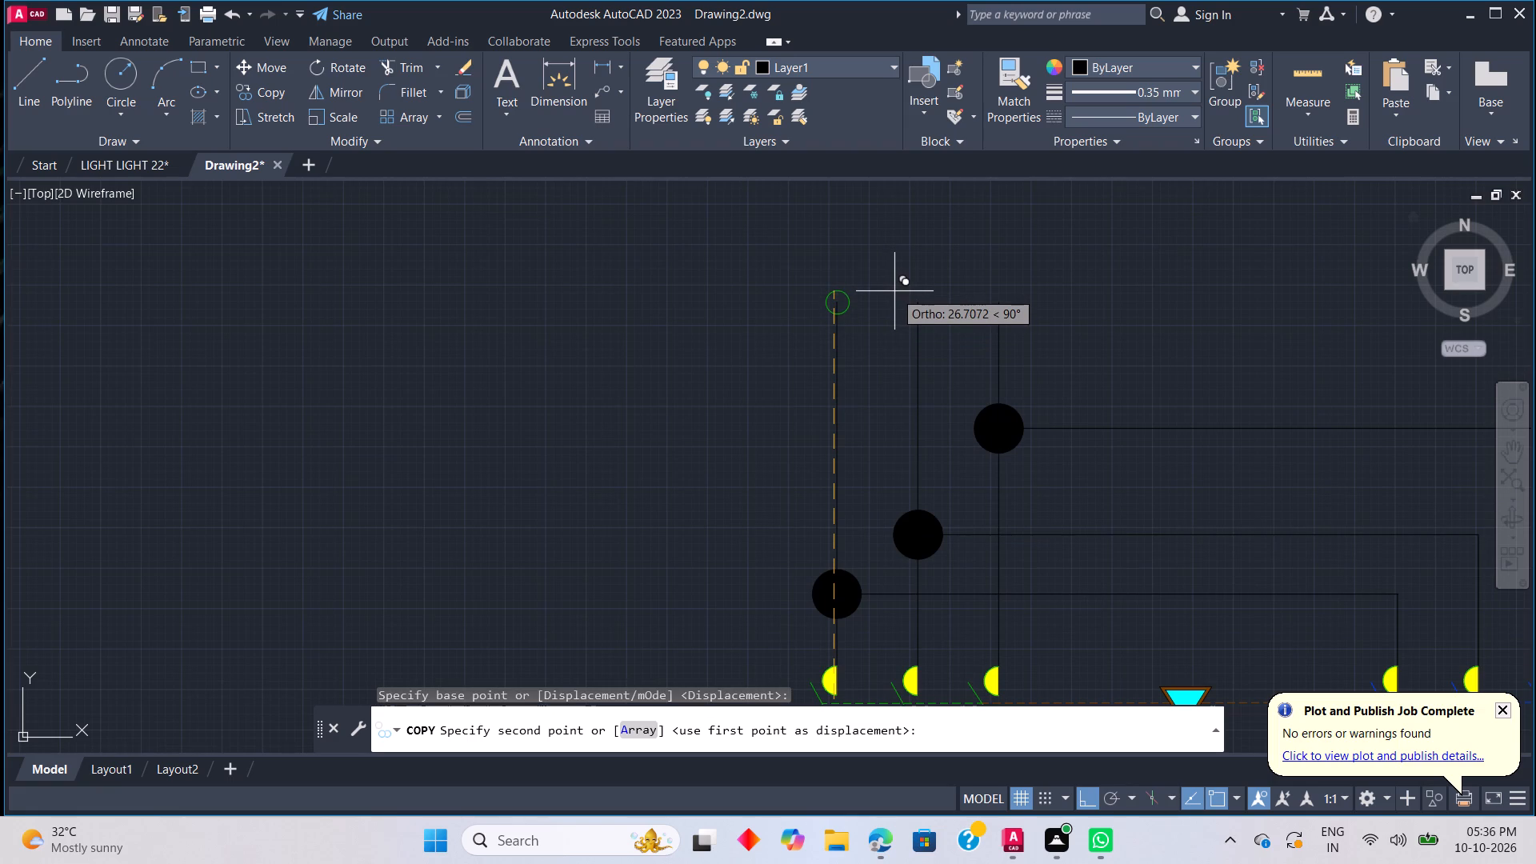
left_click(896, 295)
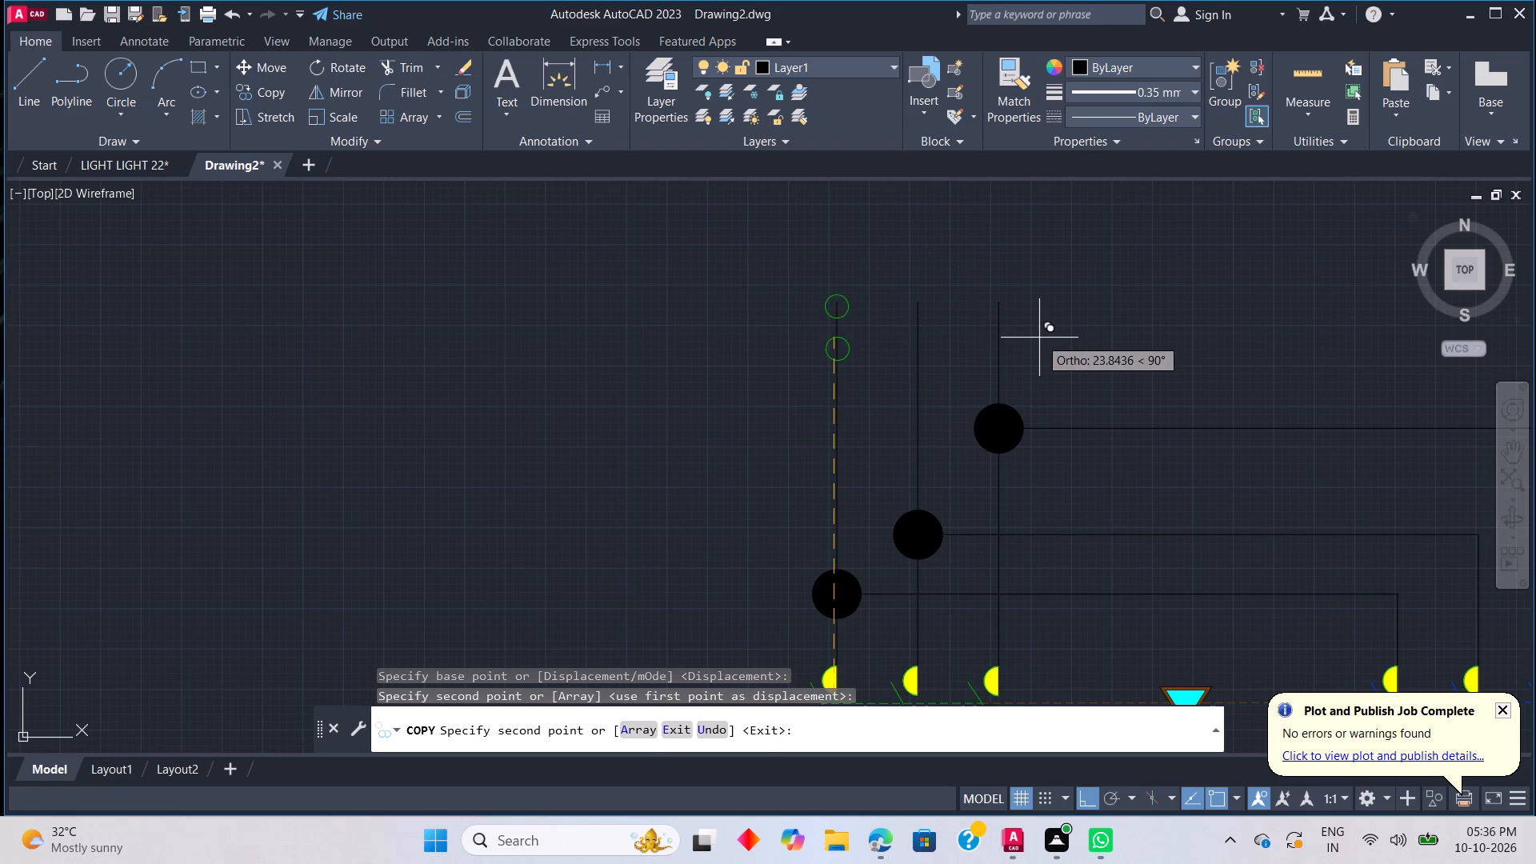
key("Escape")
Copy the middle and right green contacts' lower circles about 26.9 units straight up to the top ends of their supply wires.
scroll(967, 690, "up", 1)
scroll(951, 626, "down", 4)
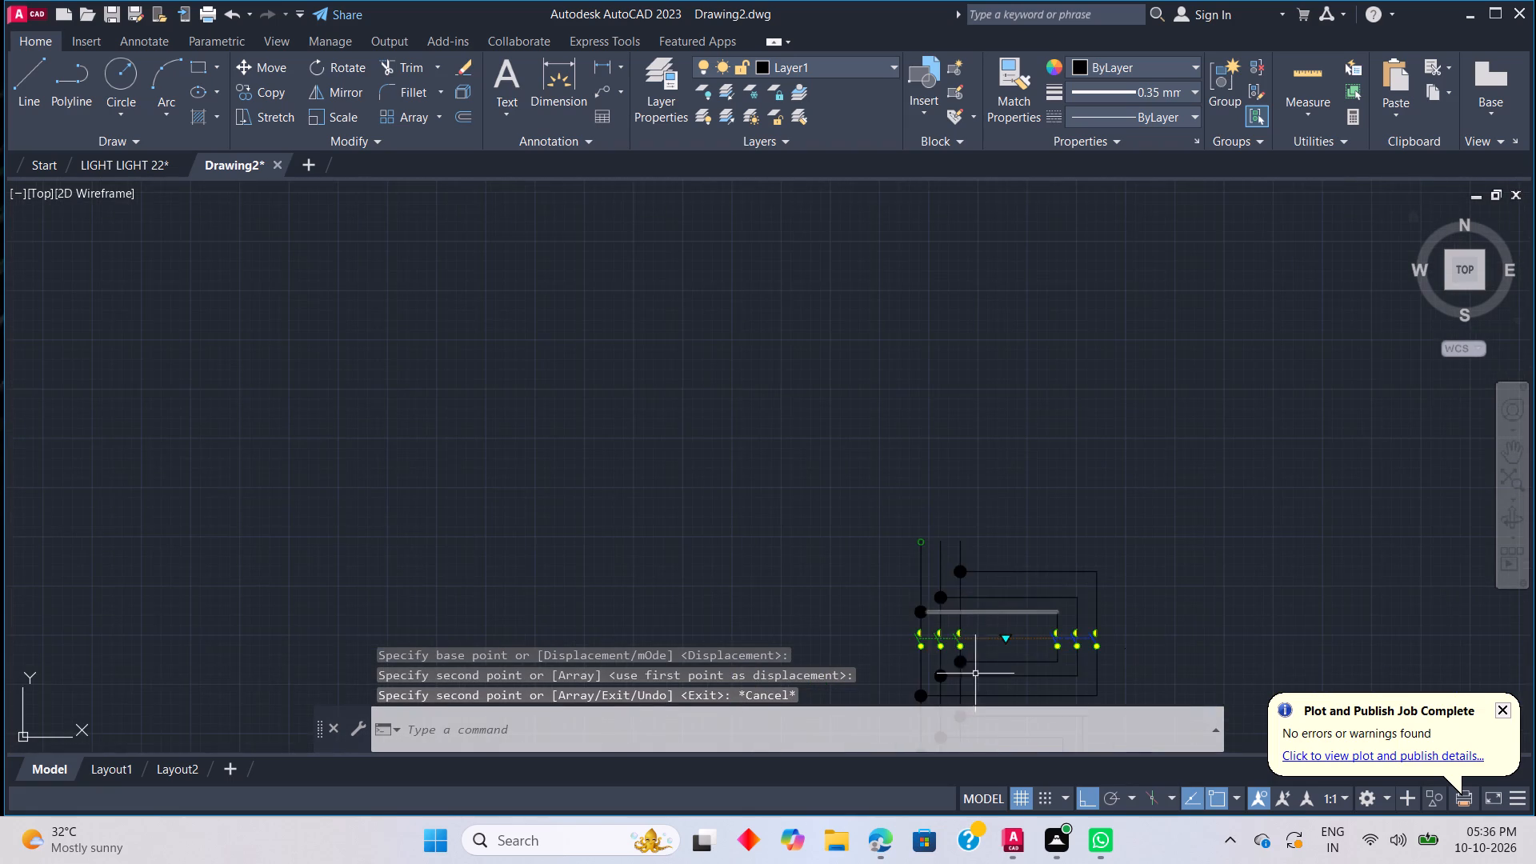
scroll(950, 669, "up", 3)
left_click(920, 605)
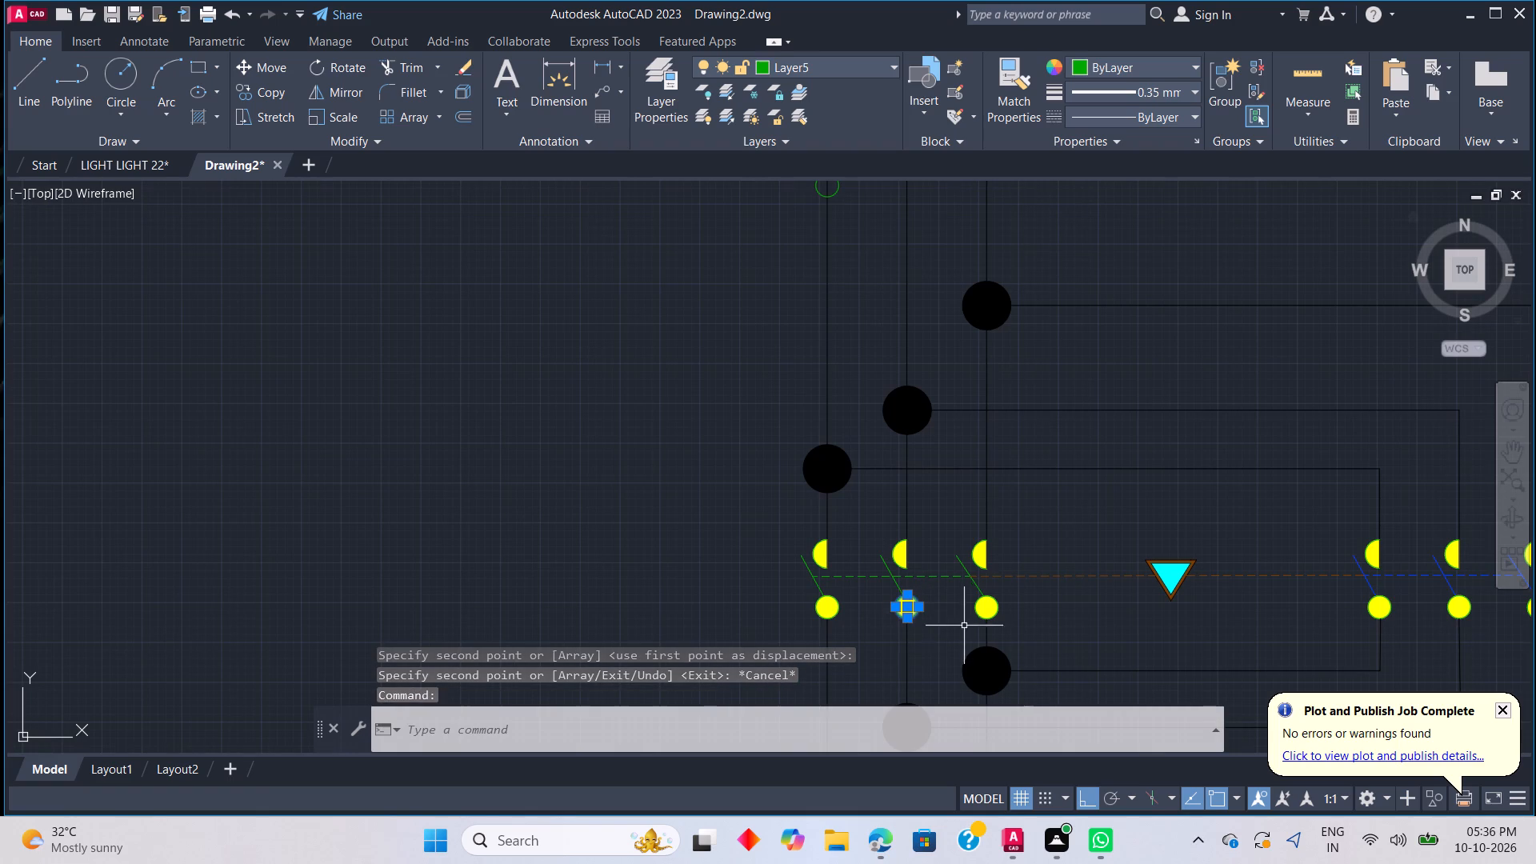
right_click(965, 622)
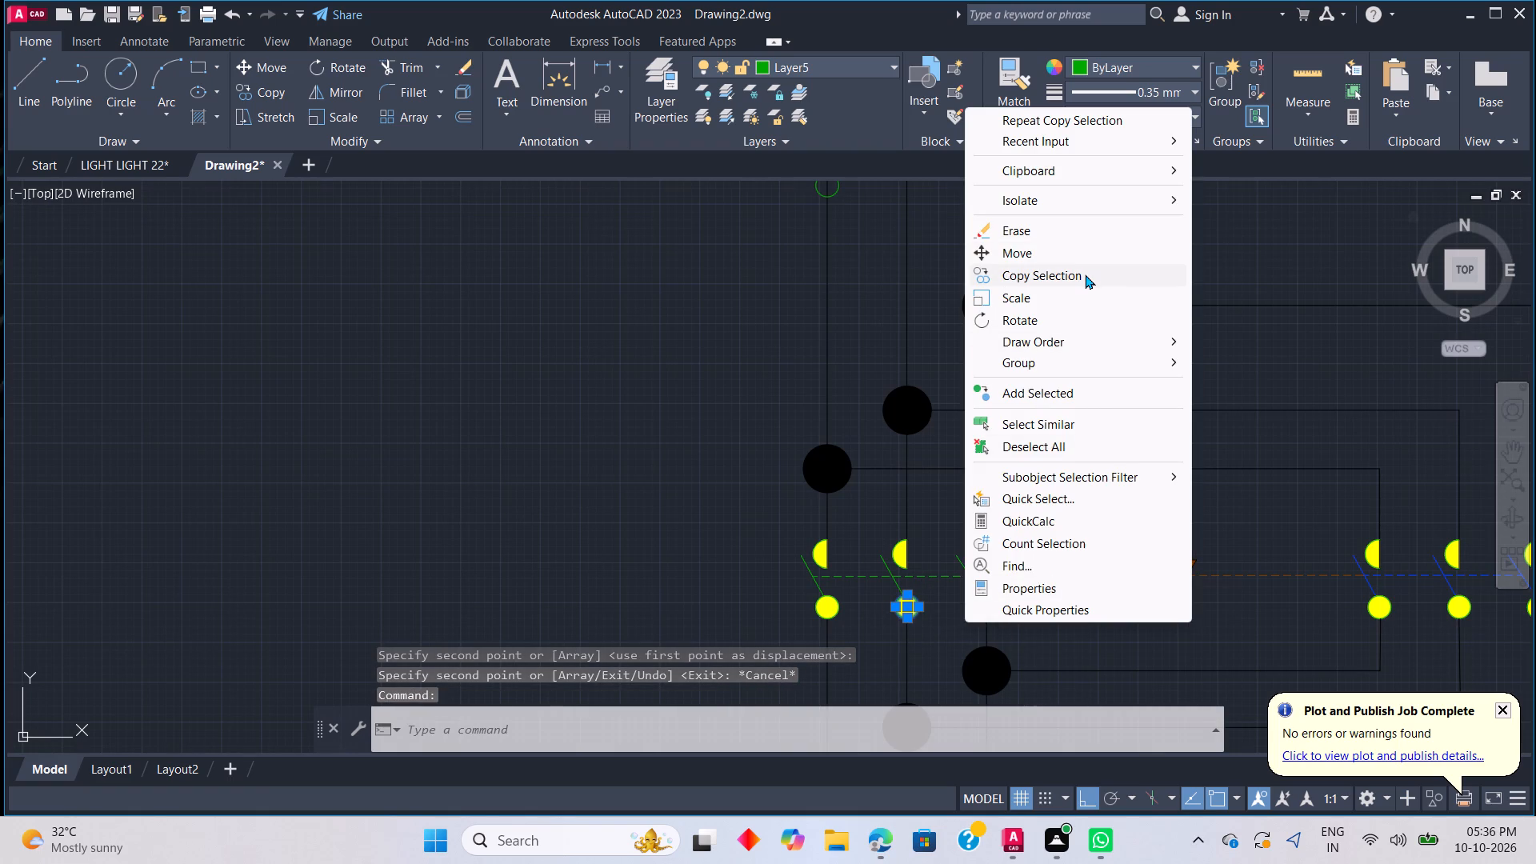
key("Escape")
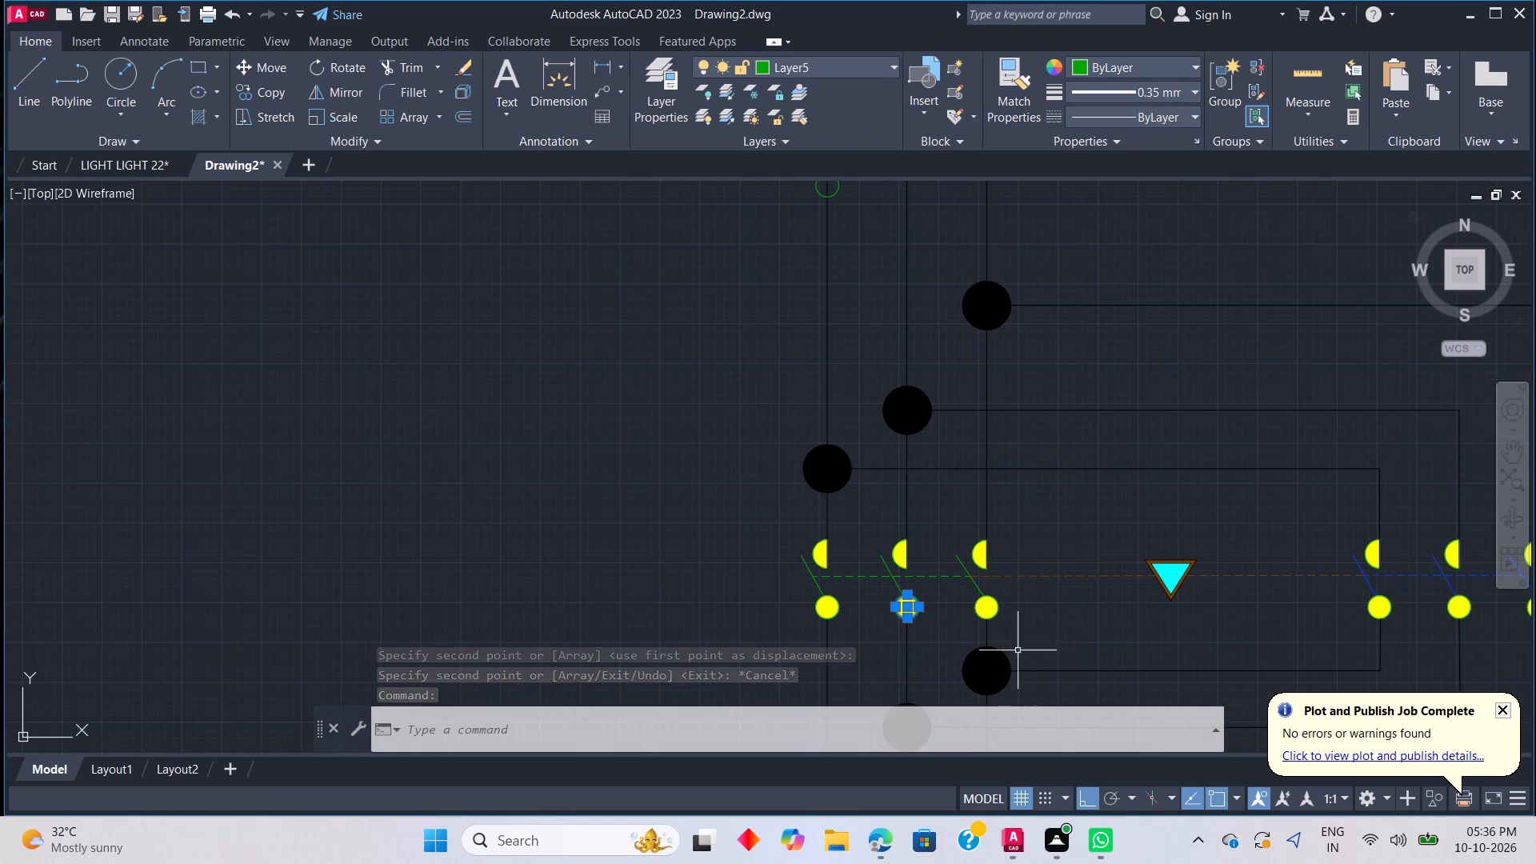
left_click(997, 604)
right_click(1035, 591)
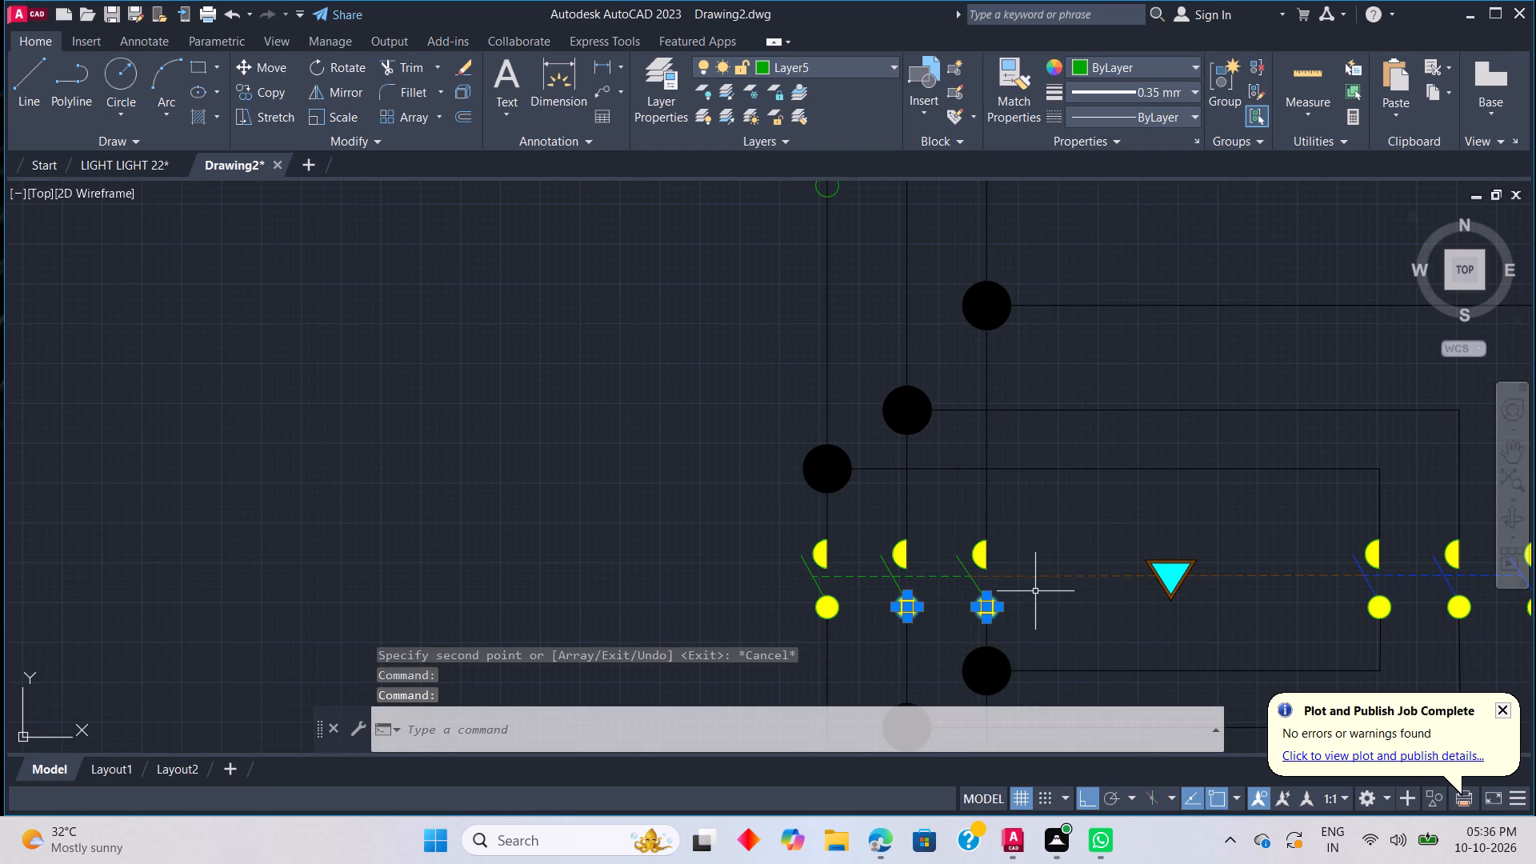
left_click(1114, 274)
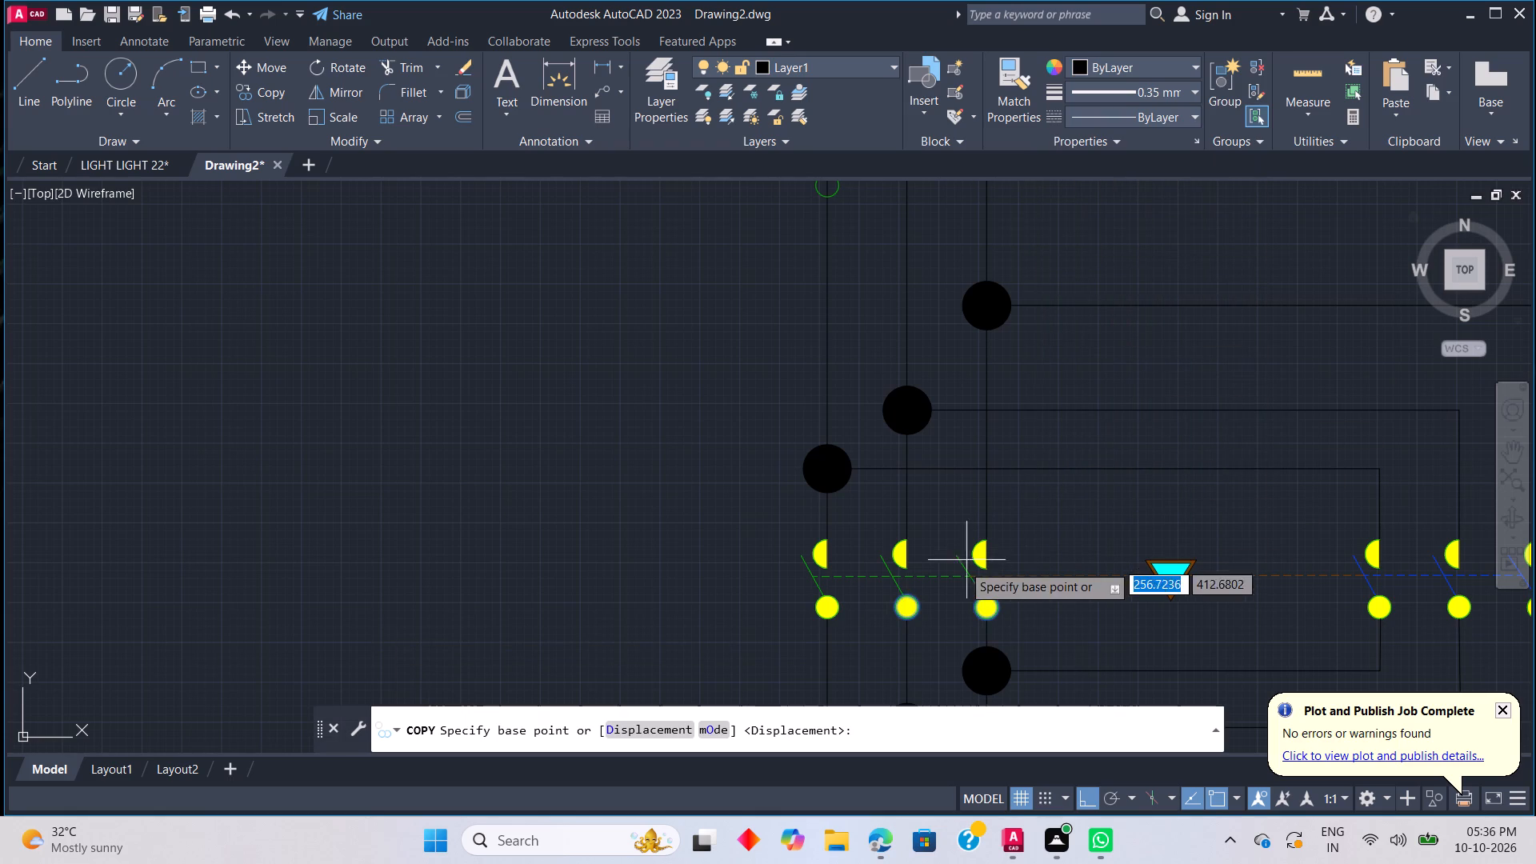
left_click_drag(940, 606, 940, 603)
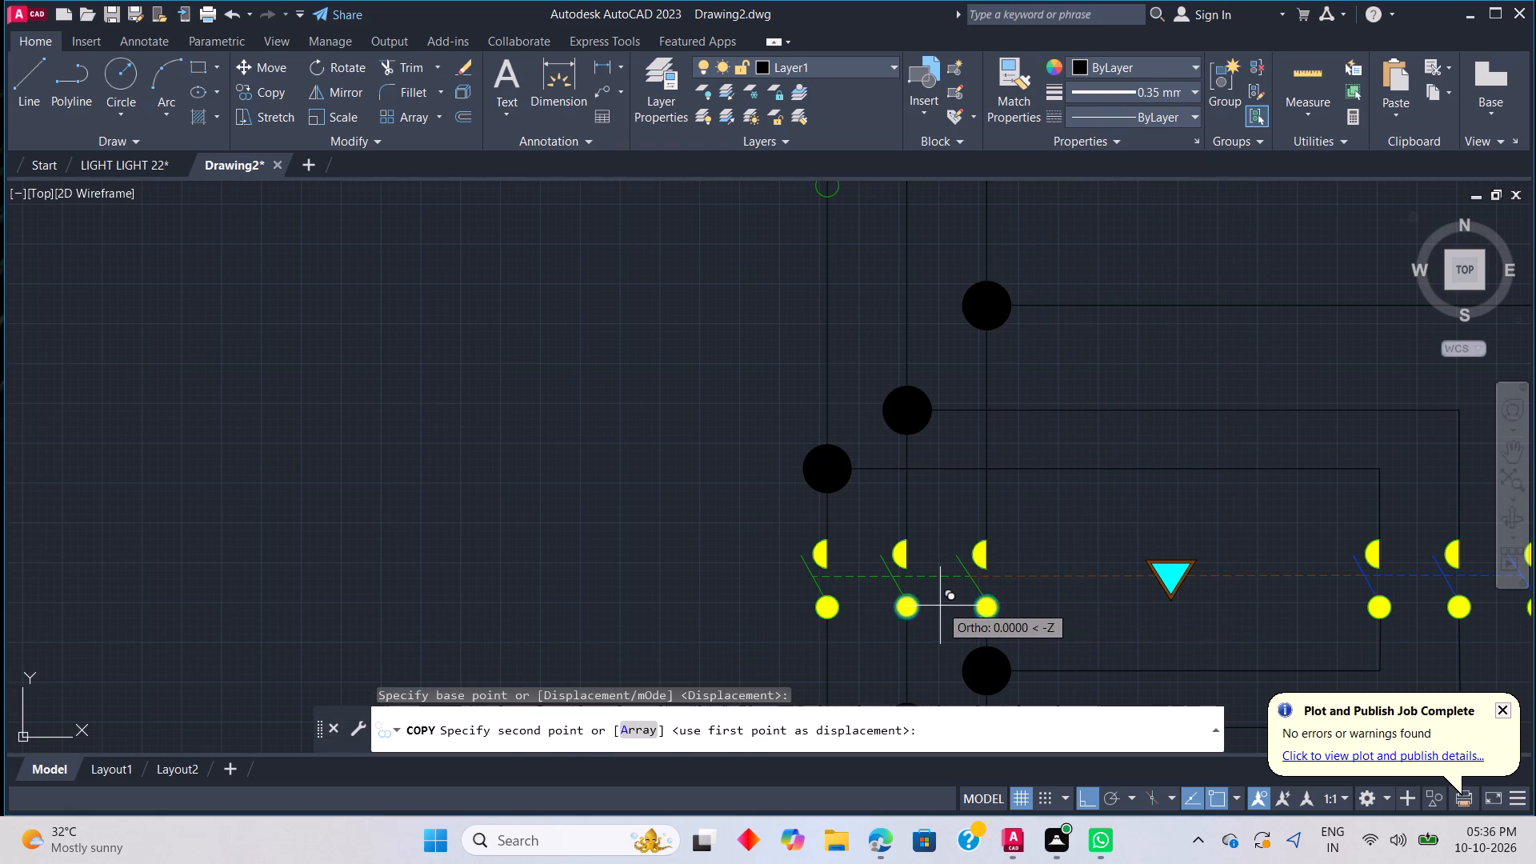
left_click_drag(940, 603, 940, 596)
middle_click_drag(977, 238, 903, 580)
middle_click(903, 580)
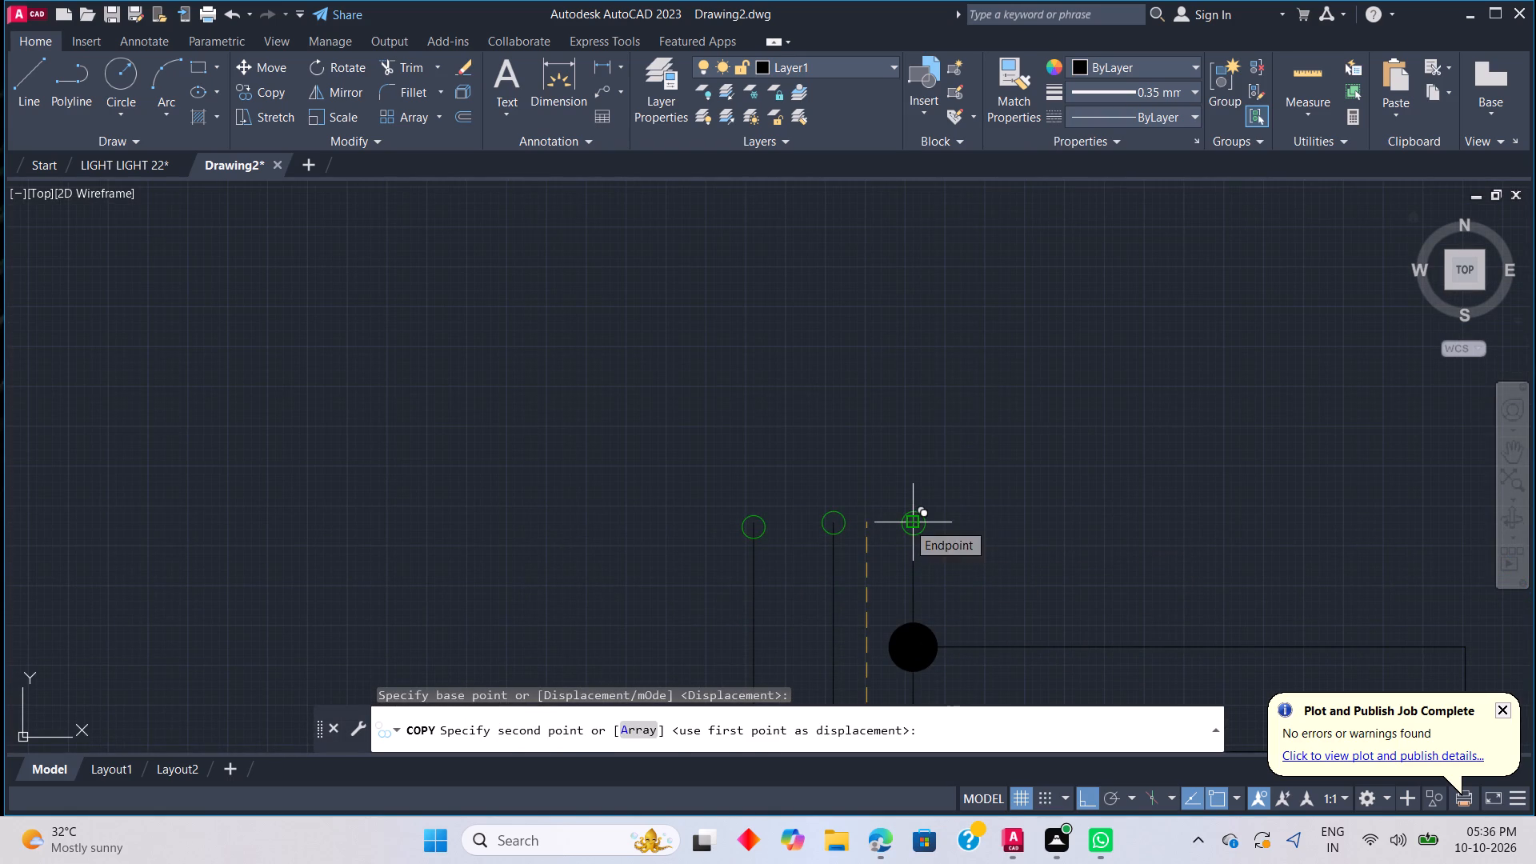
left_click(907, 522)
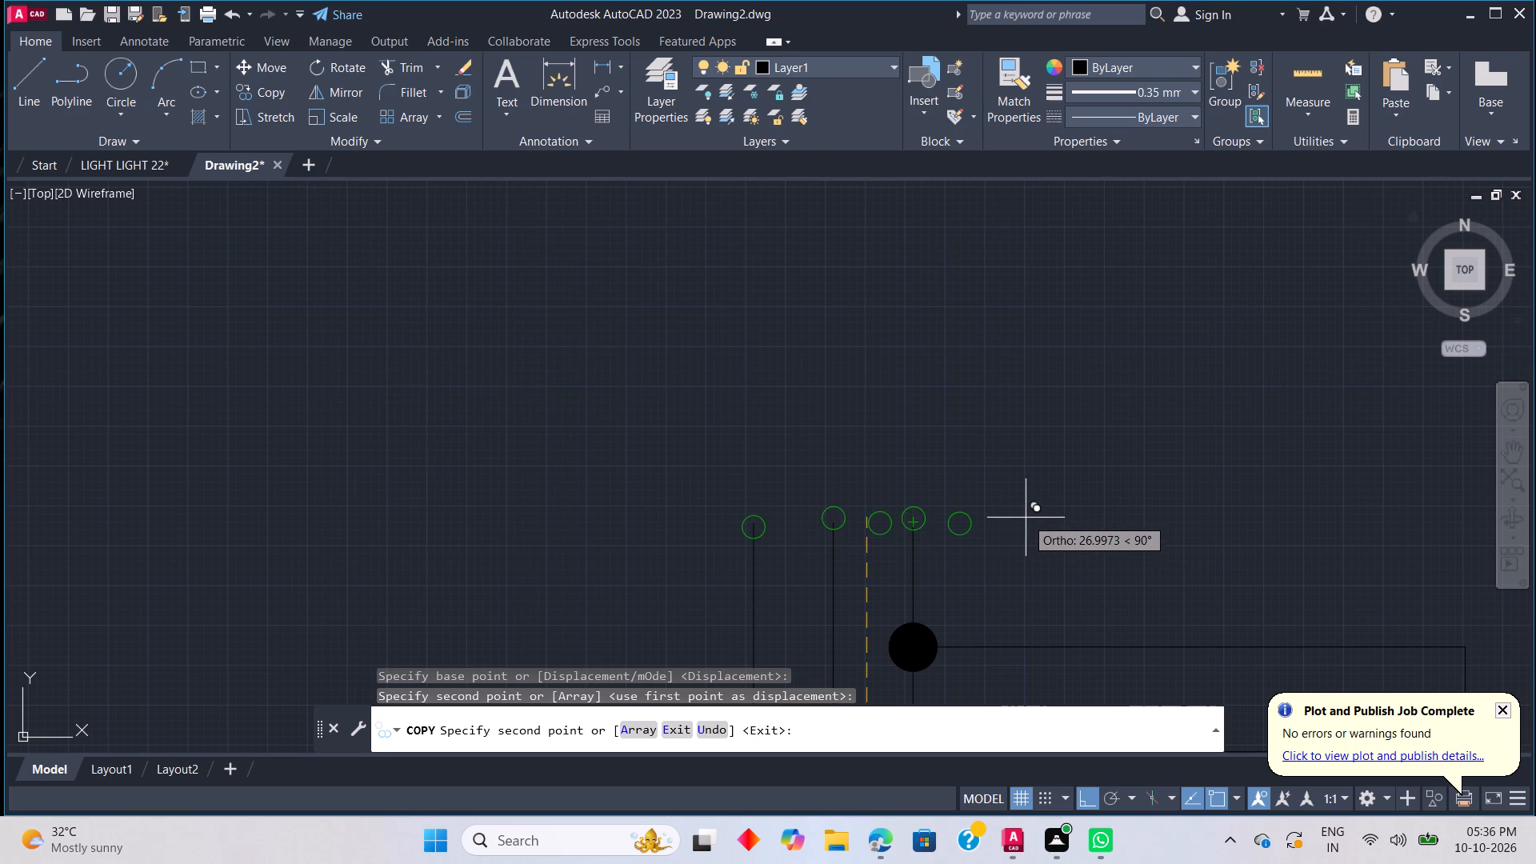
key("ctrl+z")
middle_click(932, 256)
middle_click(932, 256)
middle_click_drag(932, 256, 930, 554)
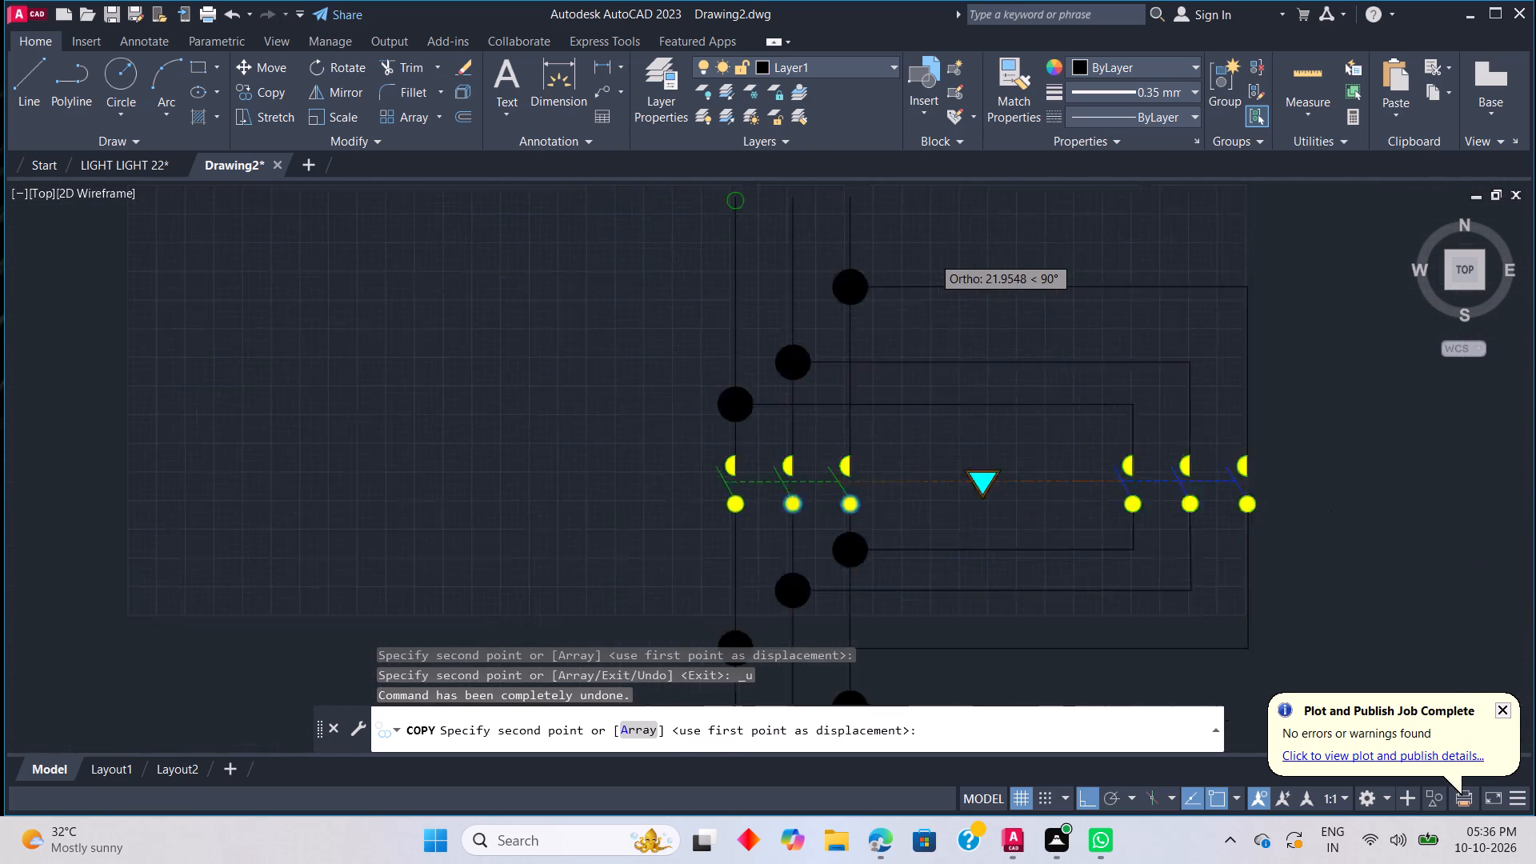
middle_click_drag(930, 554, 930, 591)
scroll(703, 519, "up", 2)
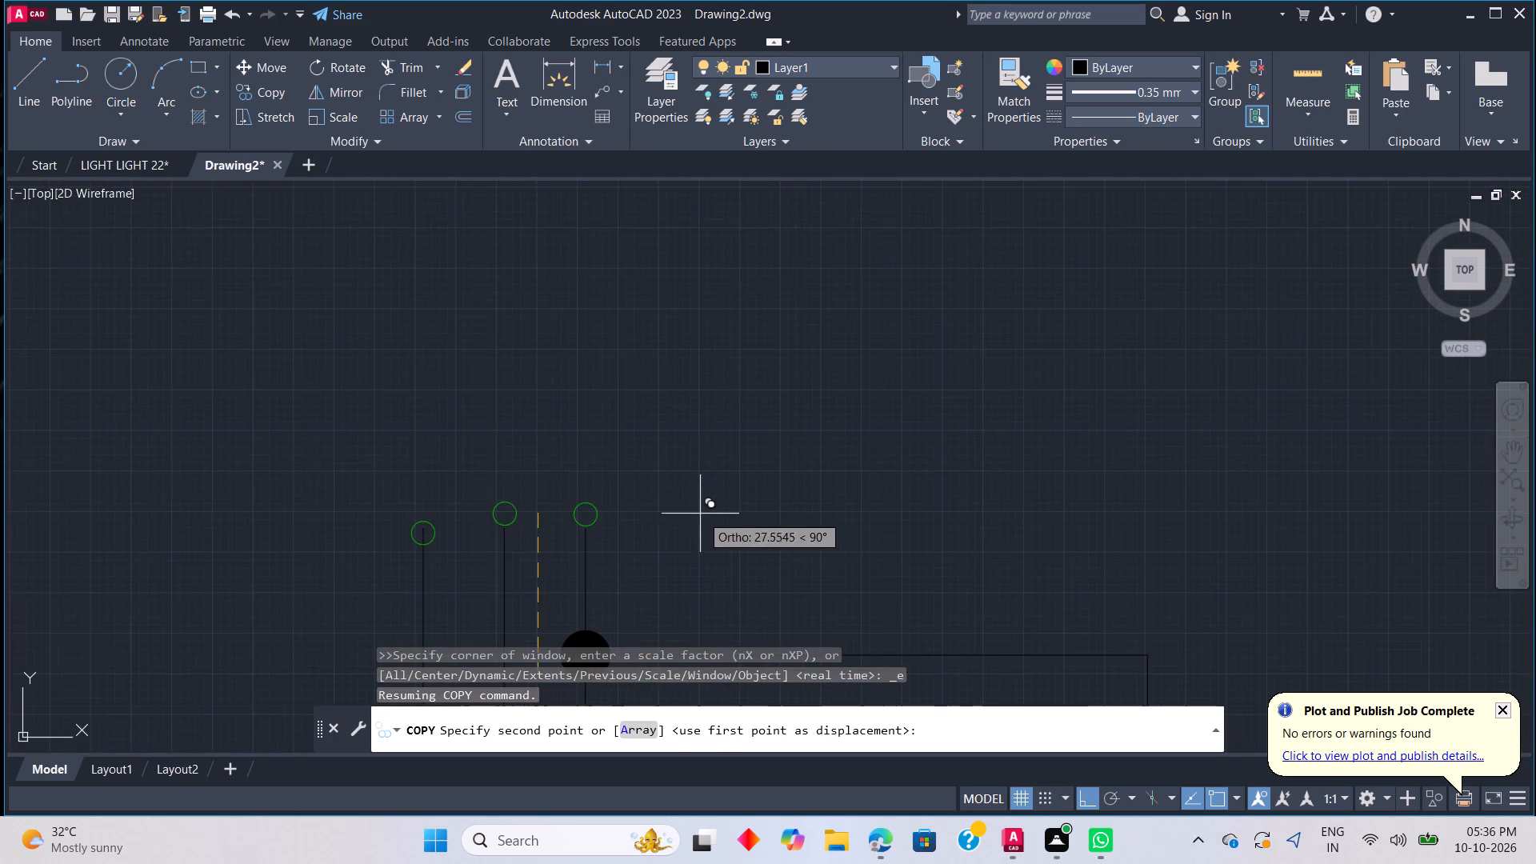
scroll(626, 505, "up", 1)
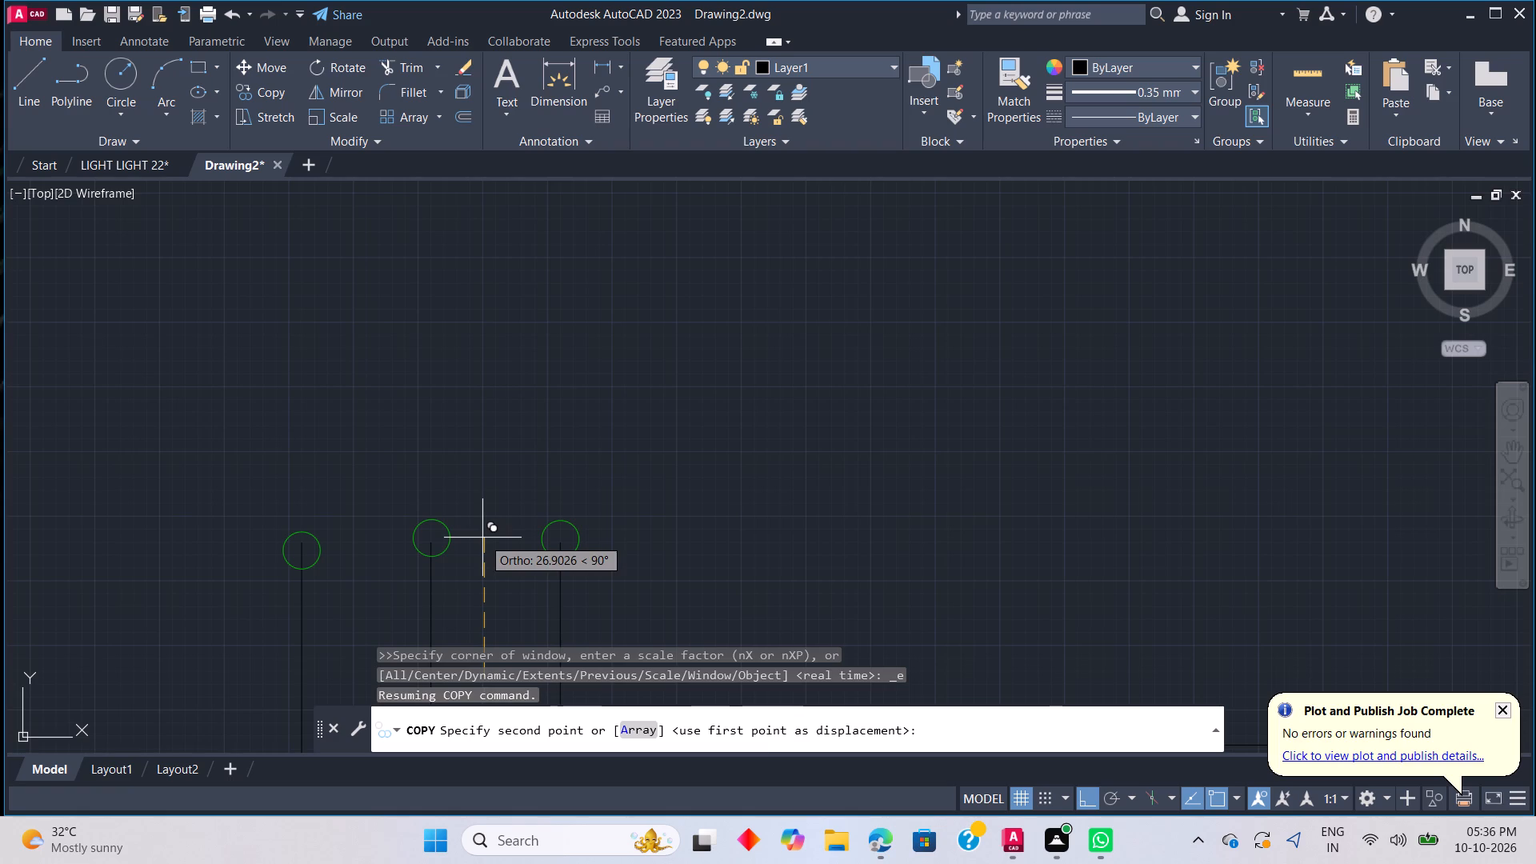
left_click(482, 538)
key("Escape")
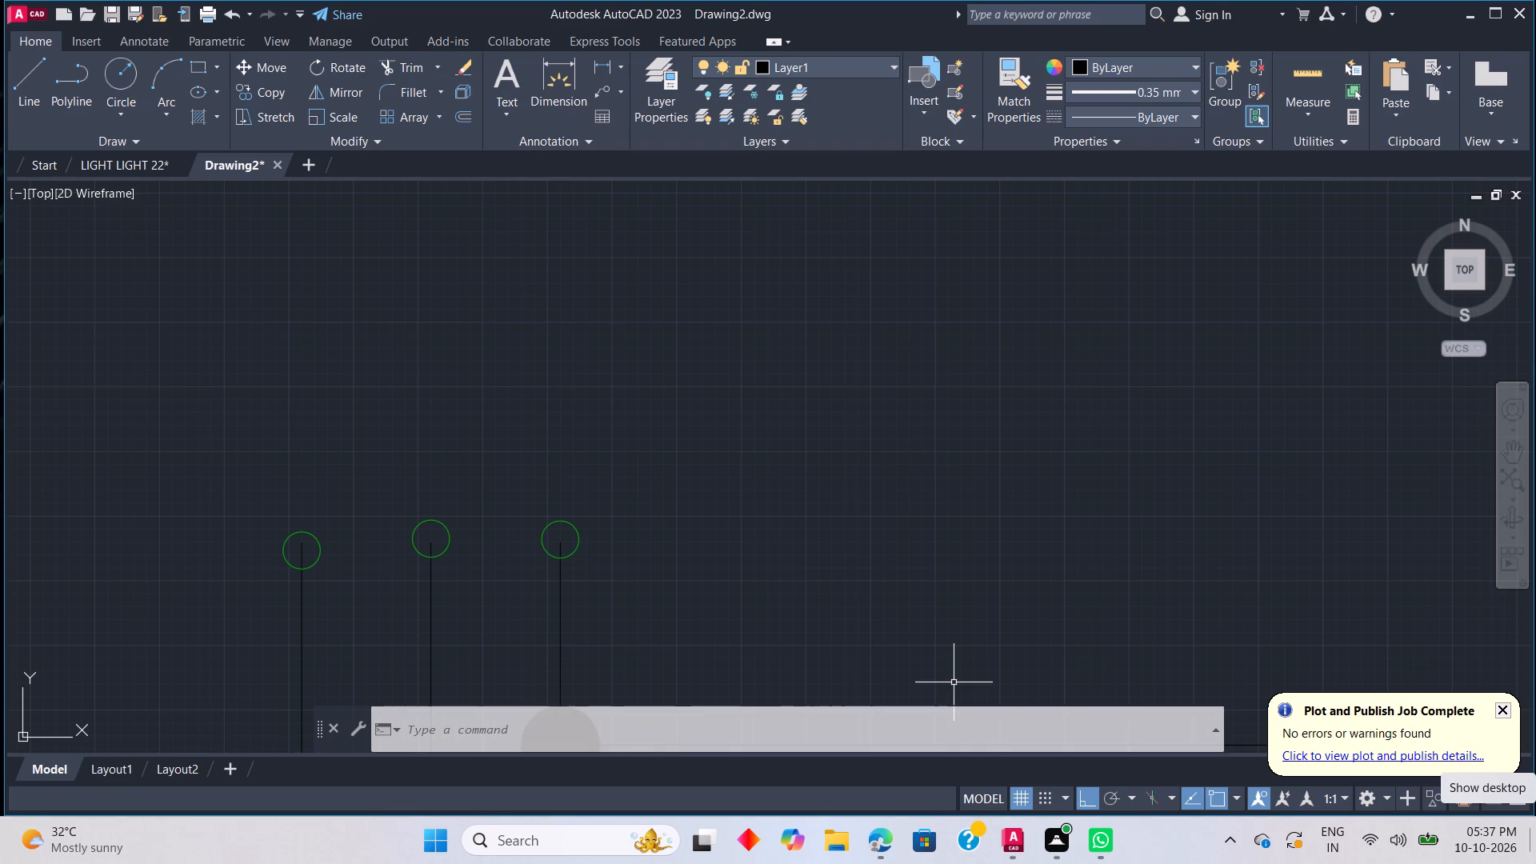
Trim the wire stubs inside the three green terminal circles at the top ends of the supply wires.
key("t")
key("r")
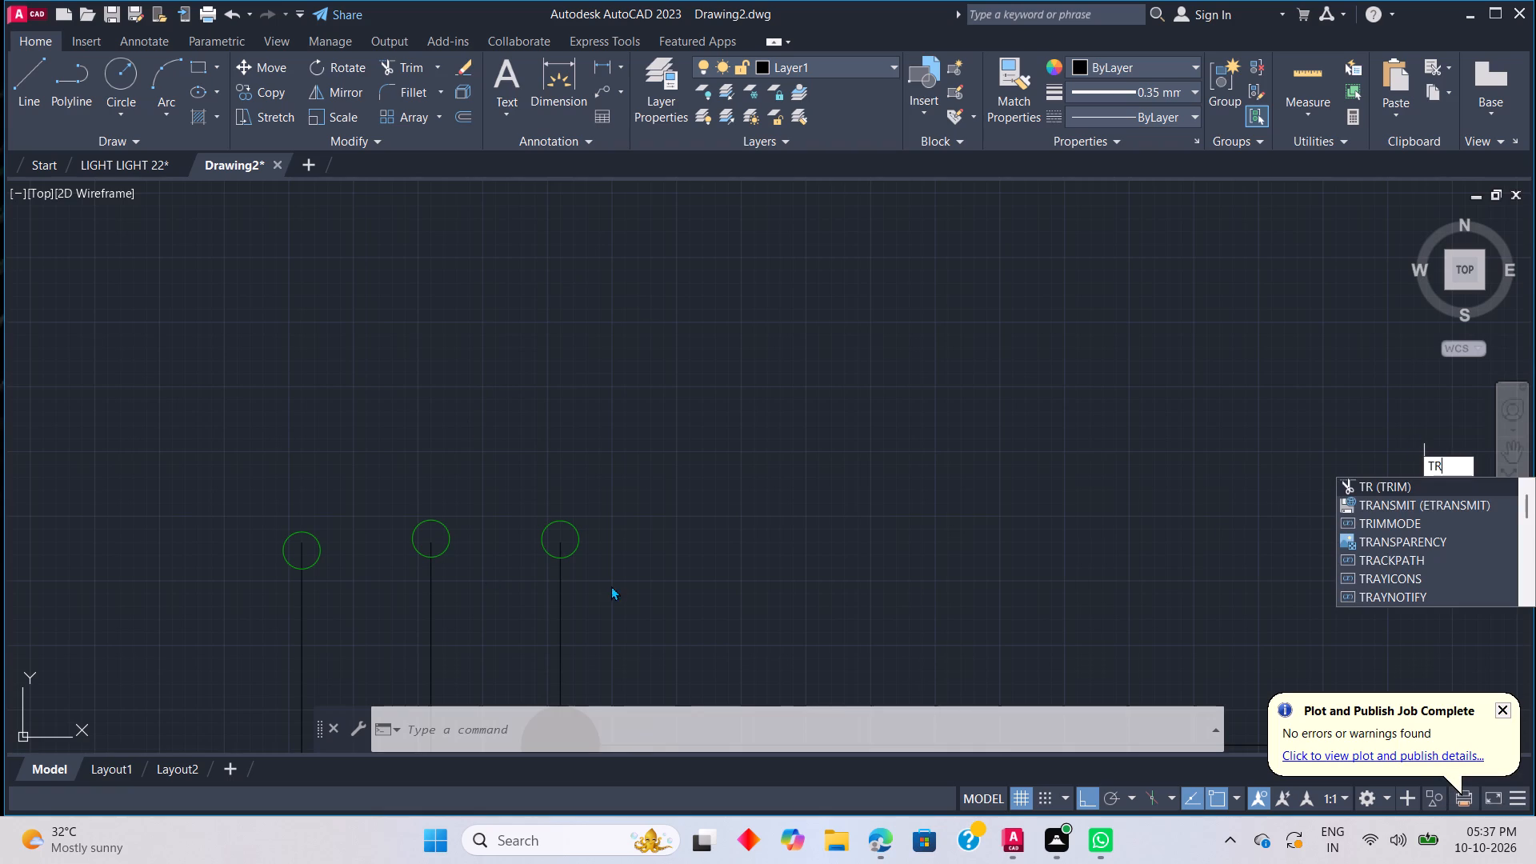
type("TR")
key("Escape")
key("t")
key("r")
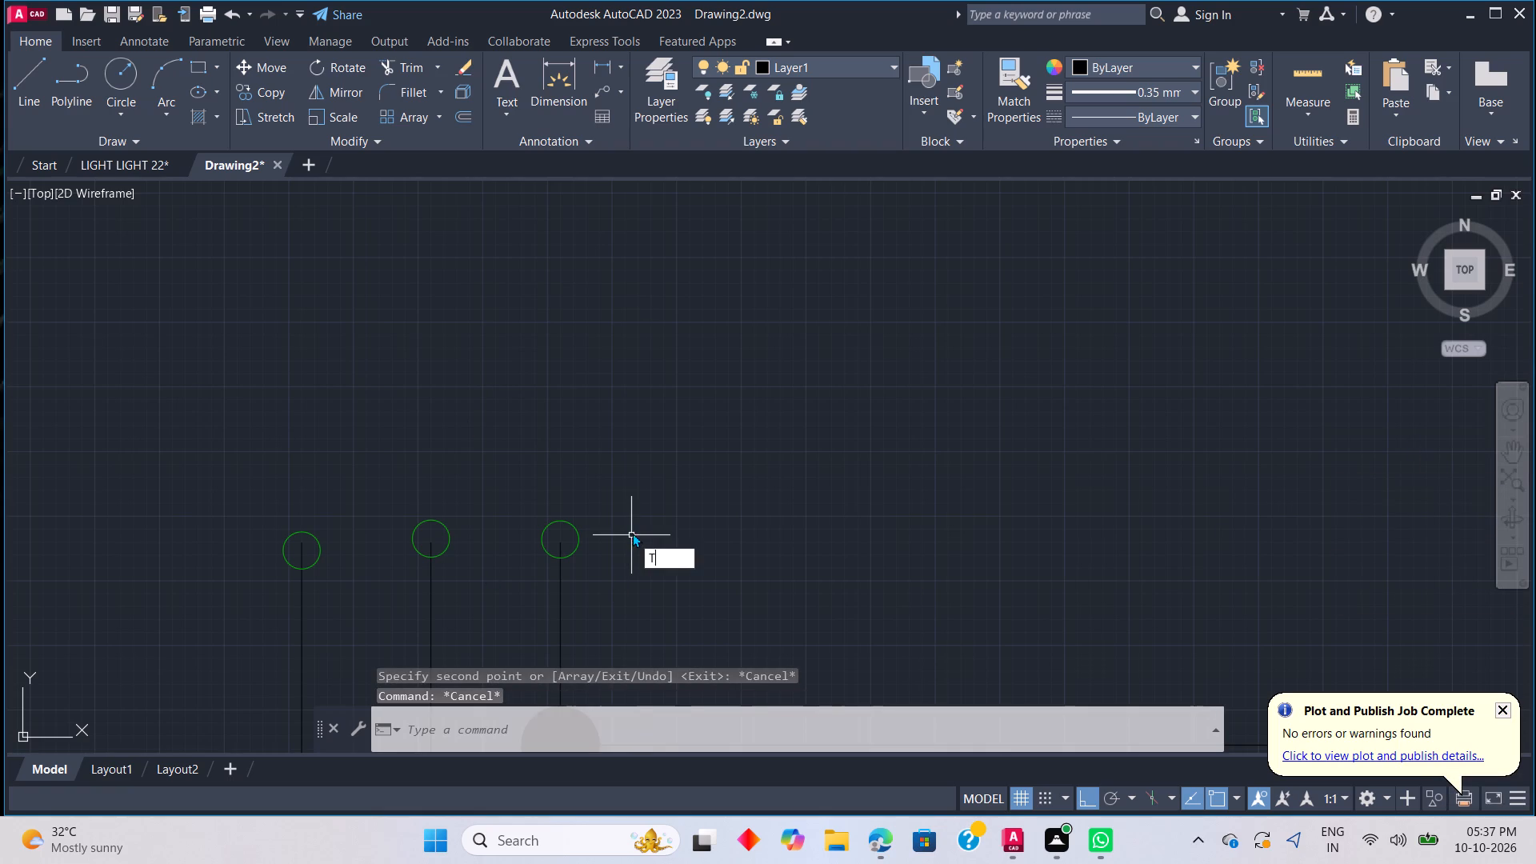
key("space")
scroll(548, 546, "up", 4)
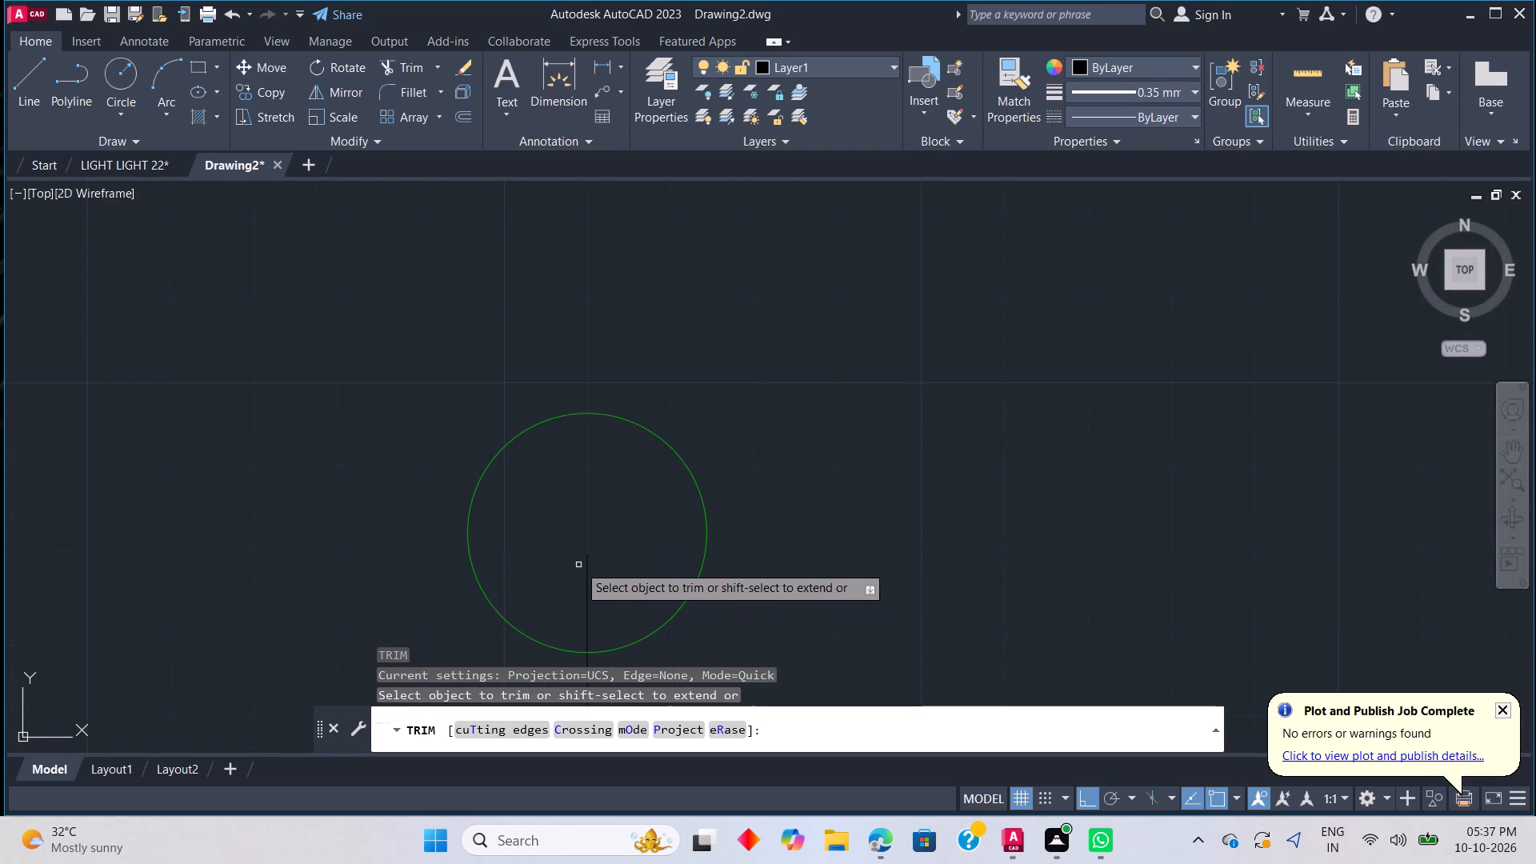
left_click(588, 567)
scroll(205, 545, "down", 3)
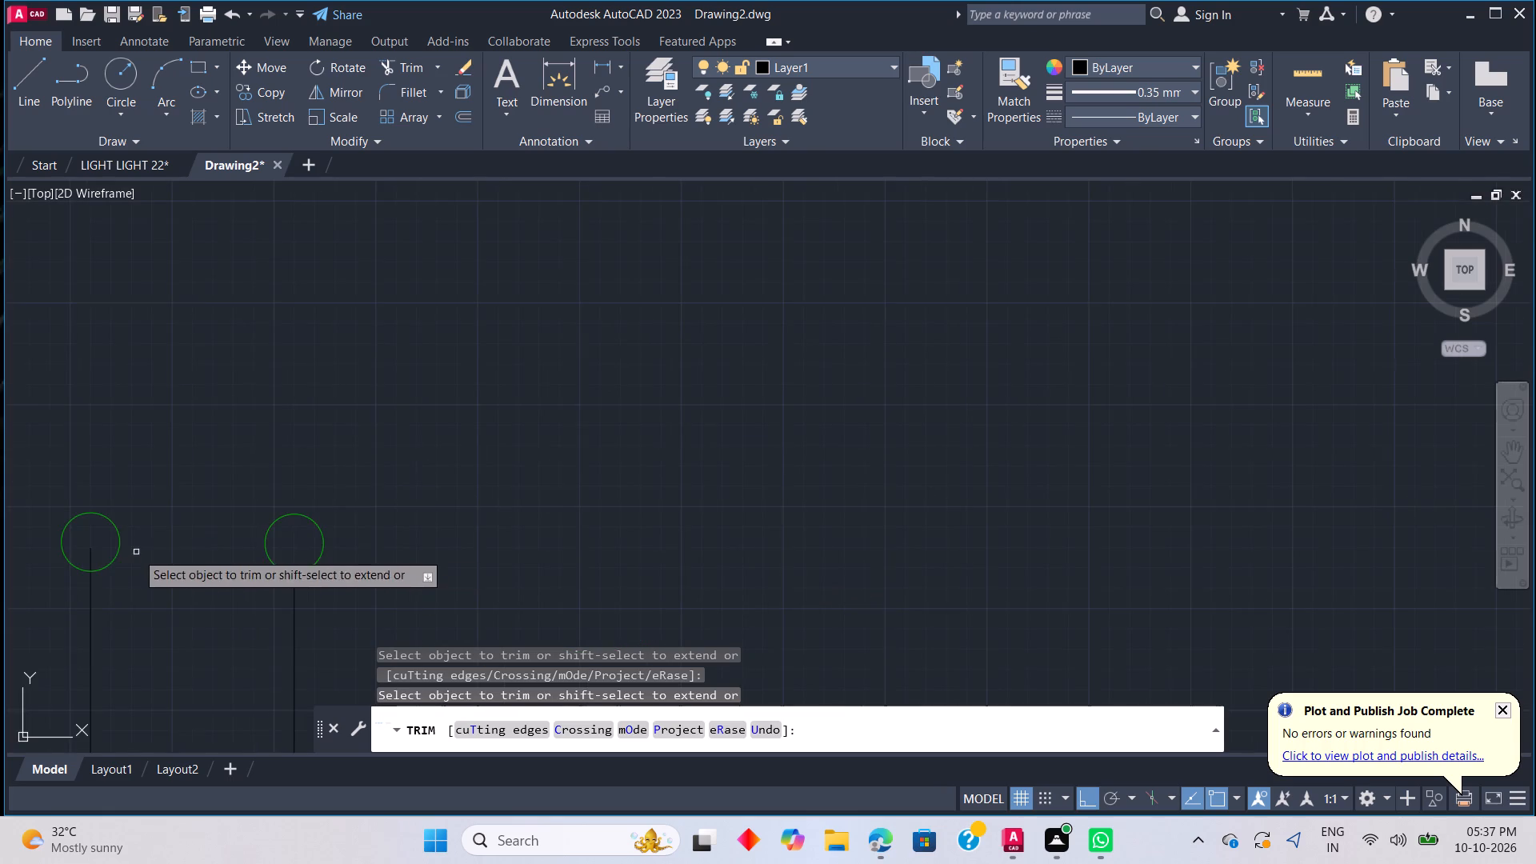
scroll(93, 546, "up", 2)
left_click(84, 556)
scroll(85, 554, "down", 5)
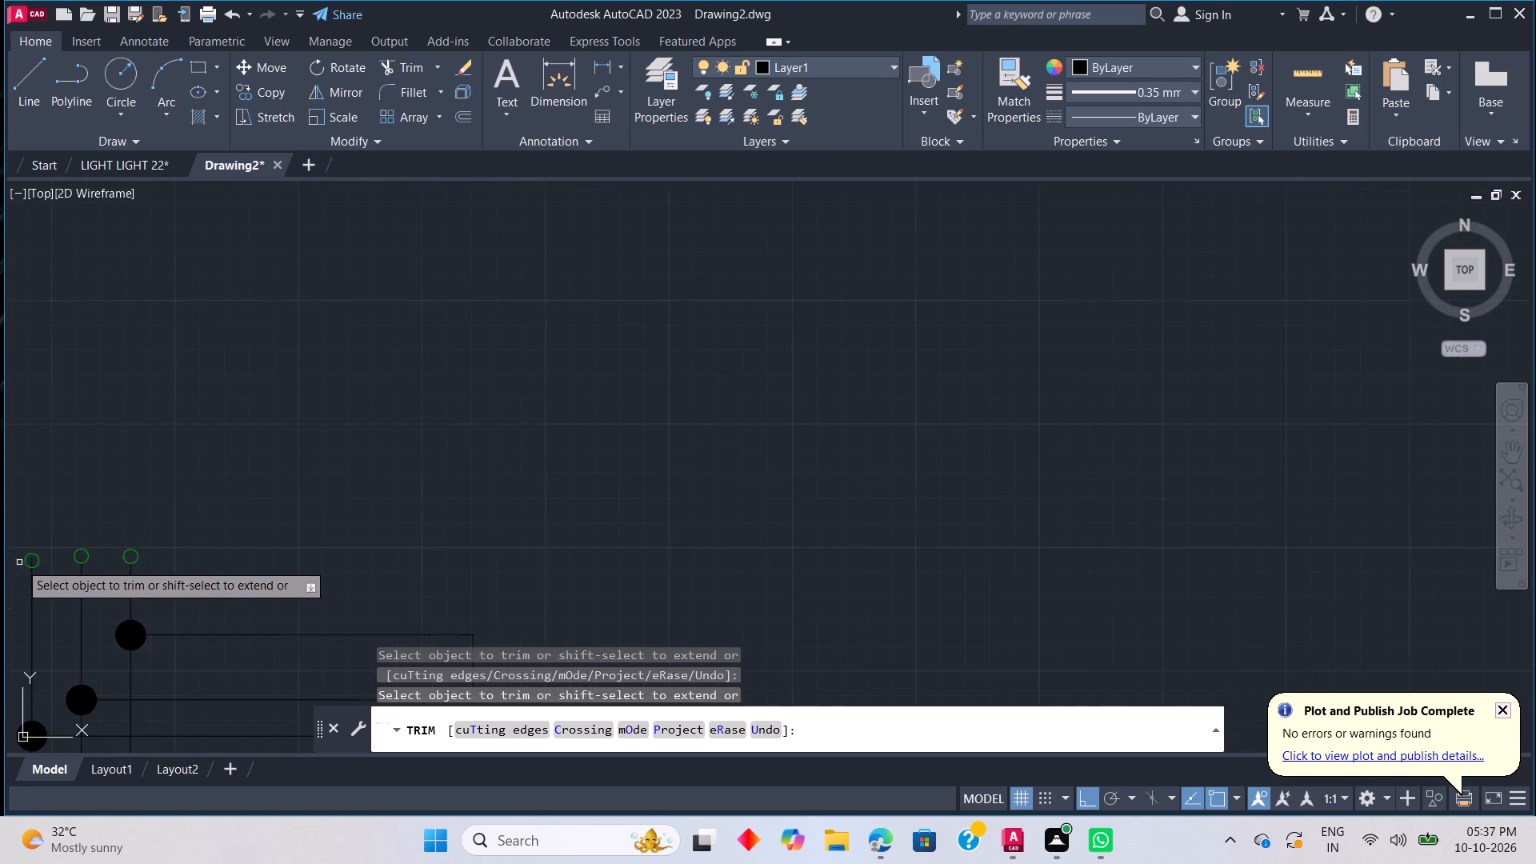
scroll(19, 562, "up", 4)
left_click(105, 554)
key("Escape")
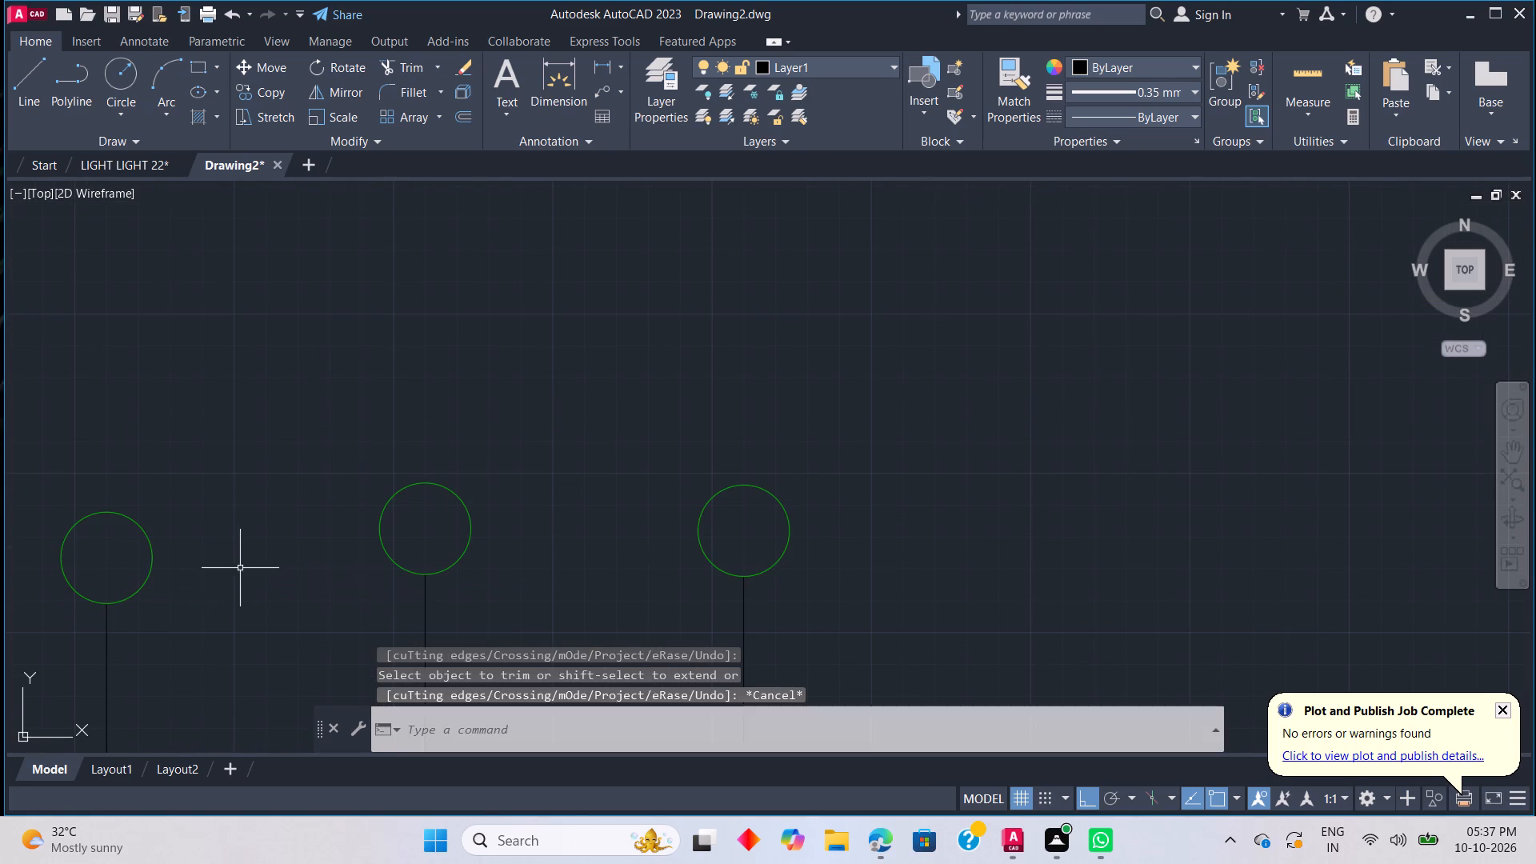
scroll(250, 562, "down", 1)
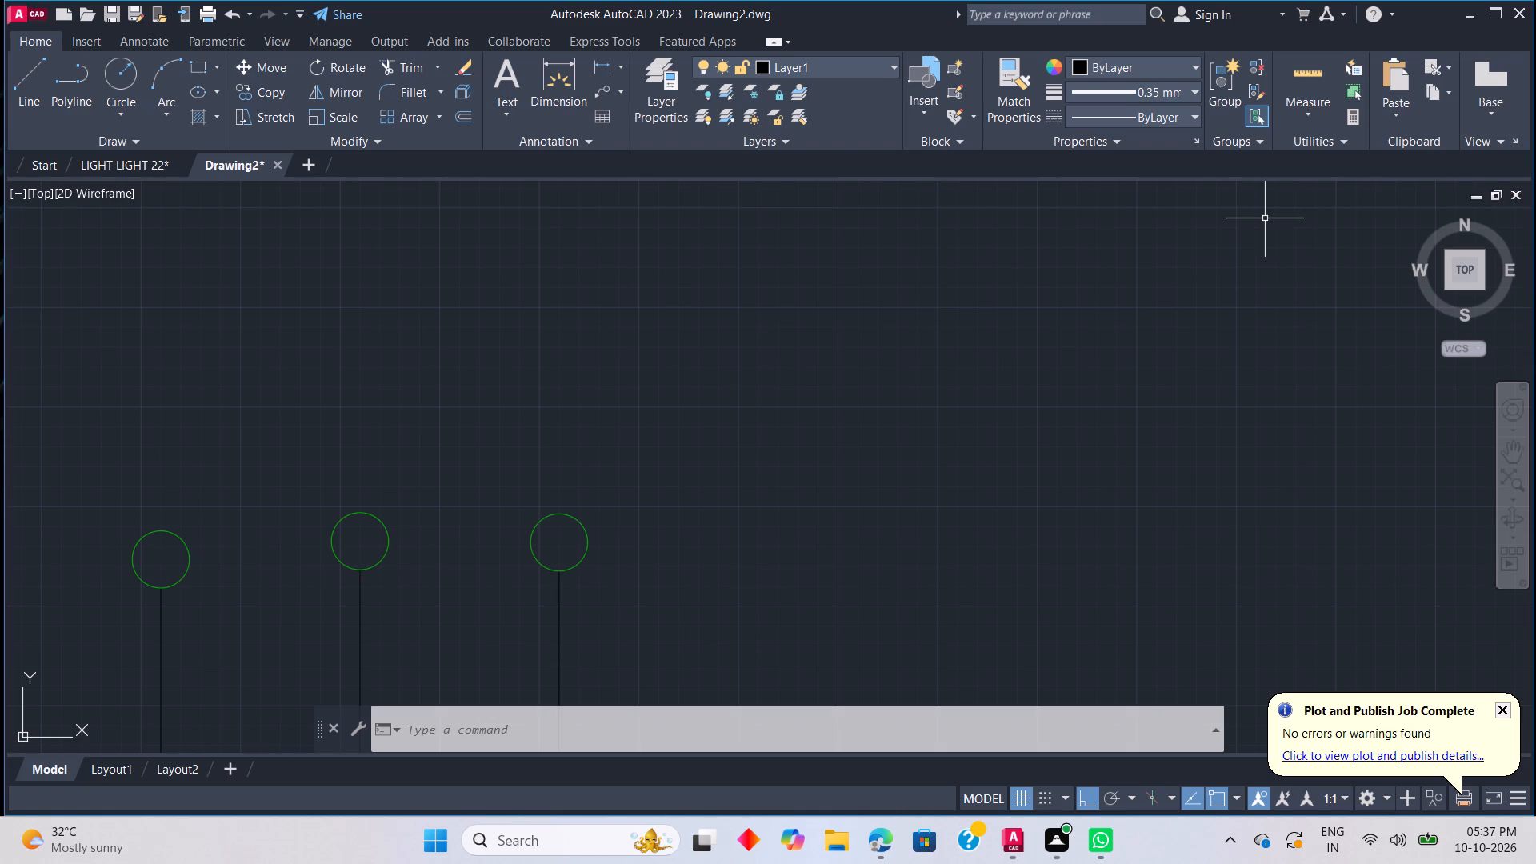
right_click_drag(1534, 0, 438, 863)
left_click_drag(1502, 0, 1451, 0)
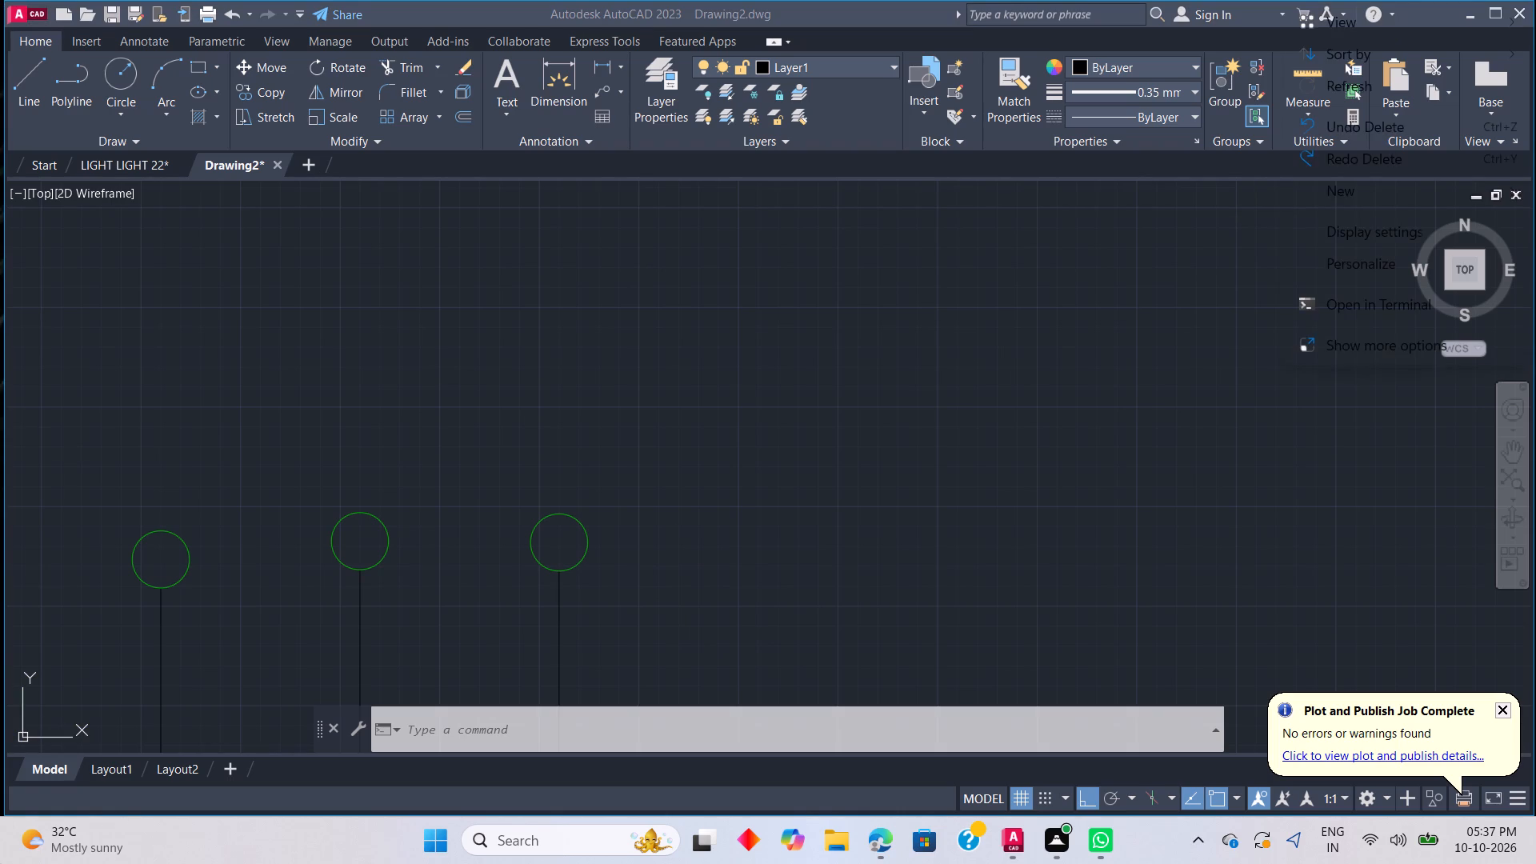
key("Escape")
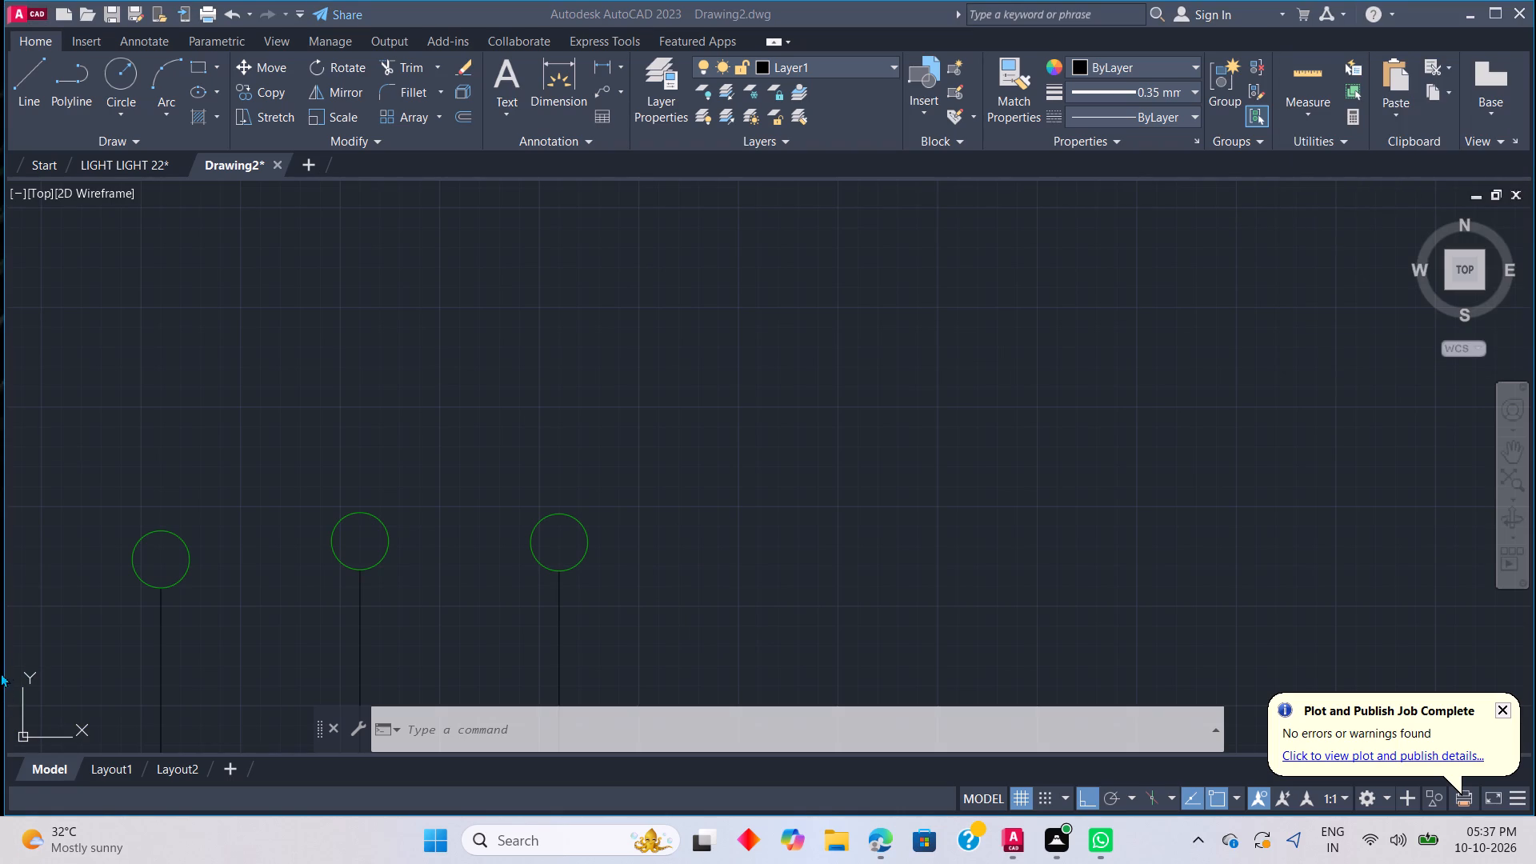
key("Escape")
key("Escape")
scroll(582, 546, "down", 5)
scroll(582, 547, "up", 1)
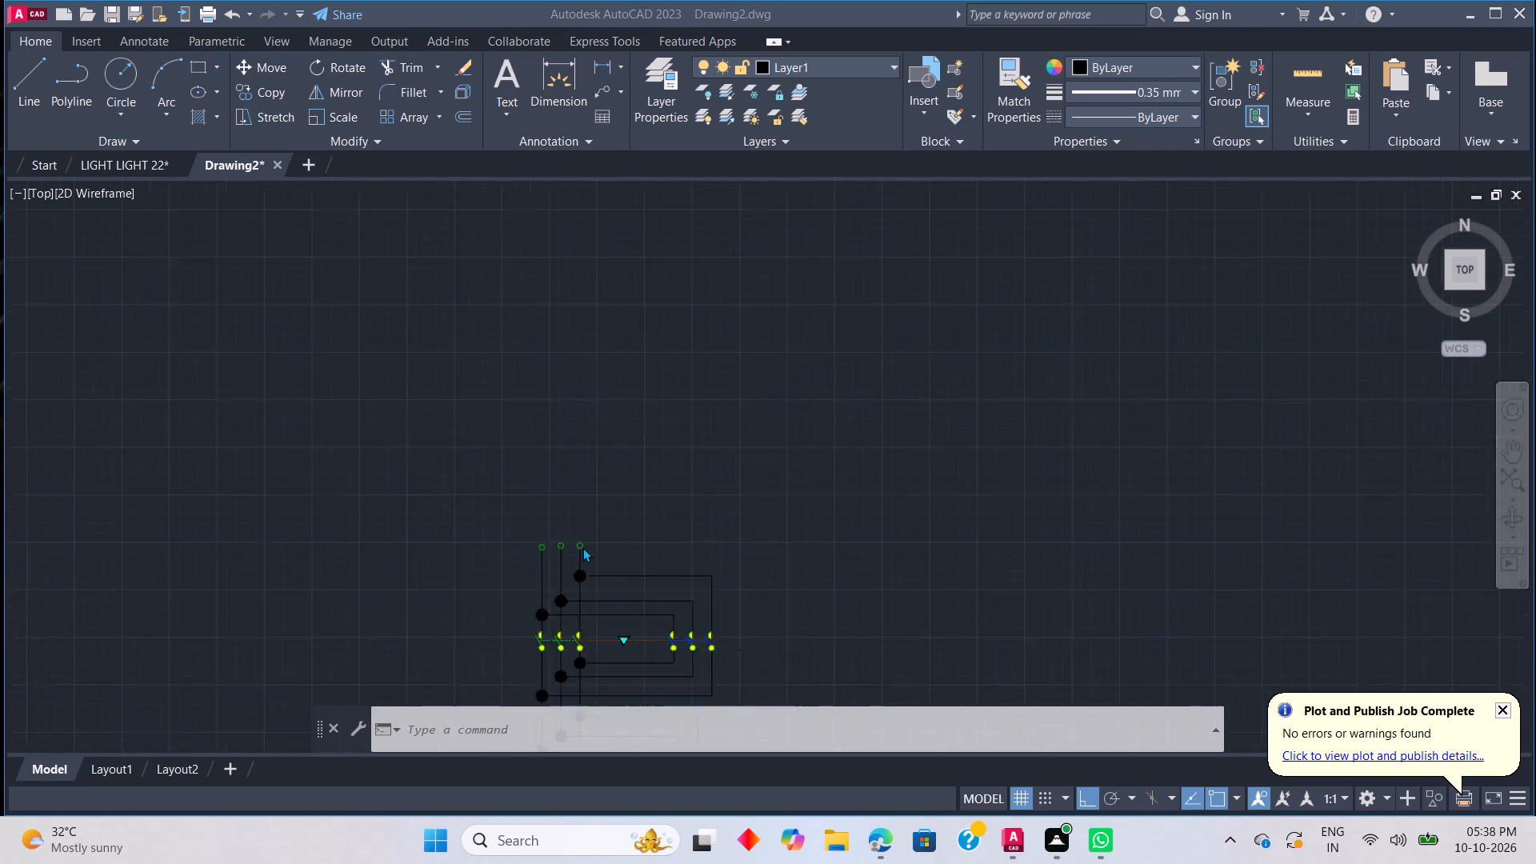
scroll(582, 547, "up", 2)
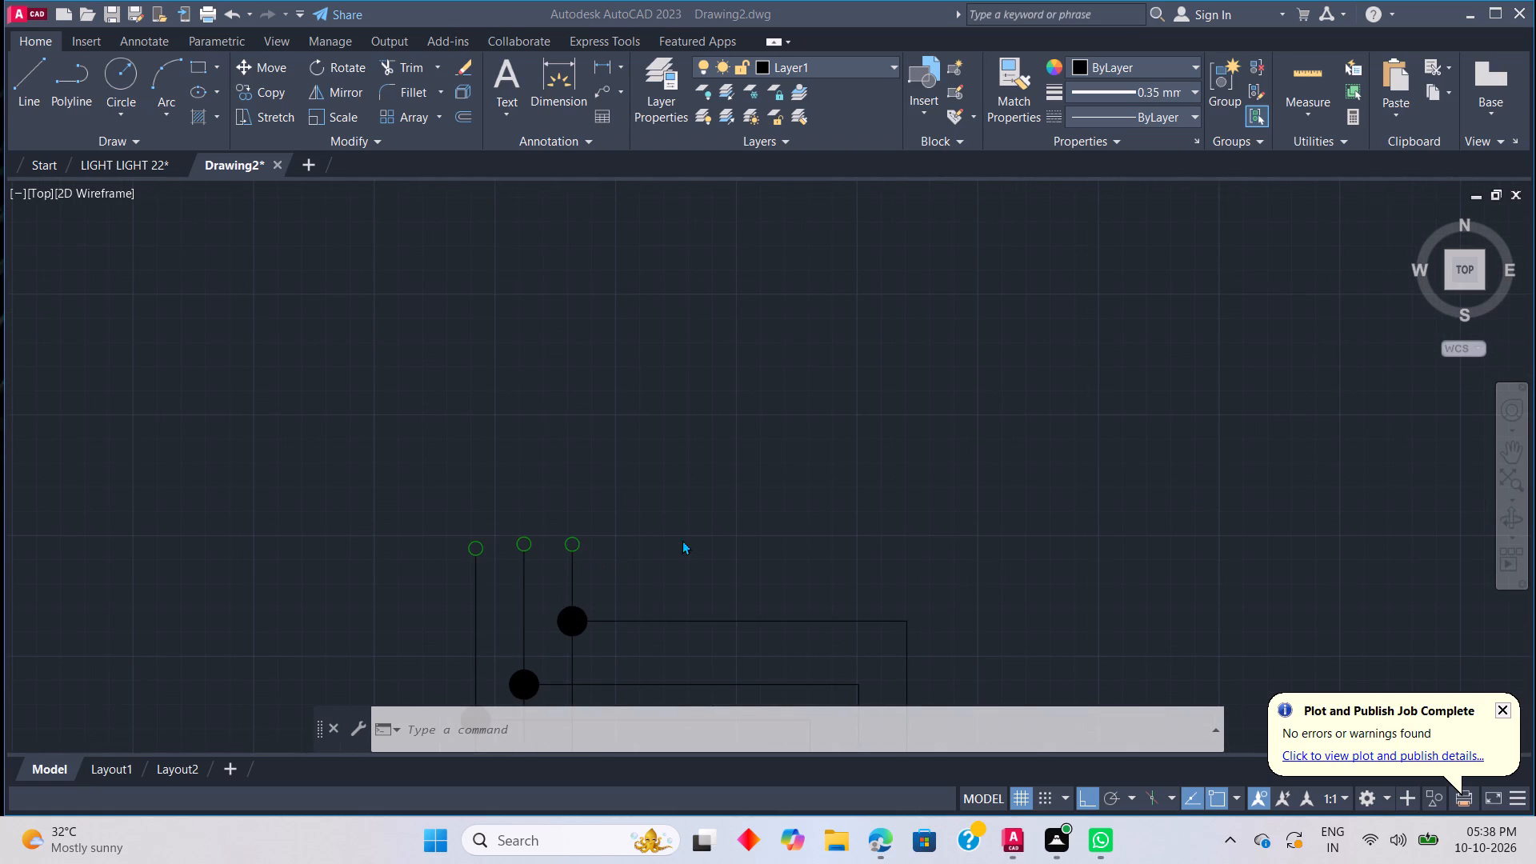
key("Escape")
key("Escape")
Move the three green terminal circles at the top of the supply wires to layer 0.
left_click(773, 609)
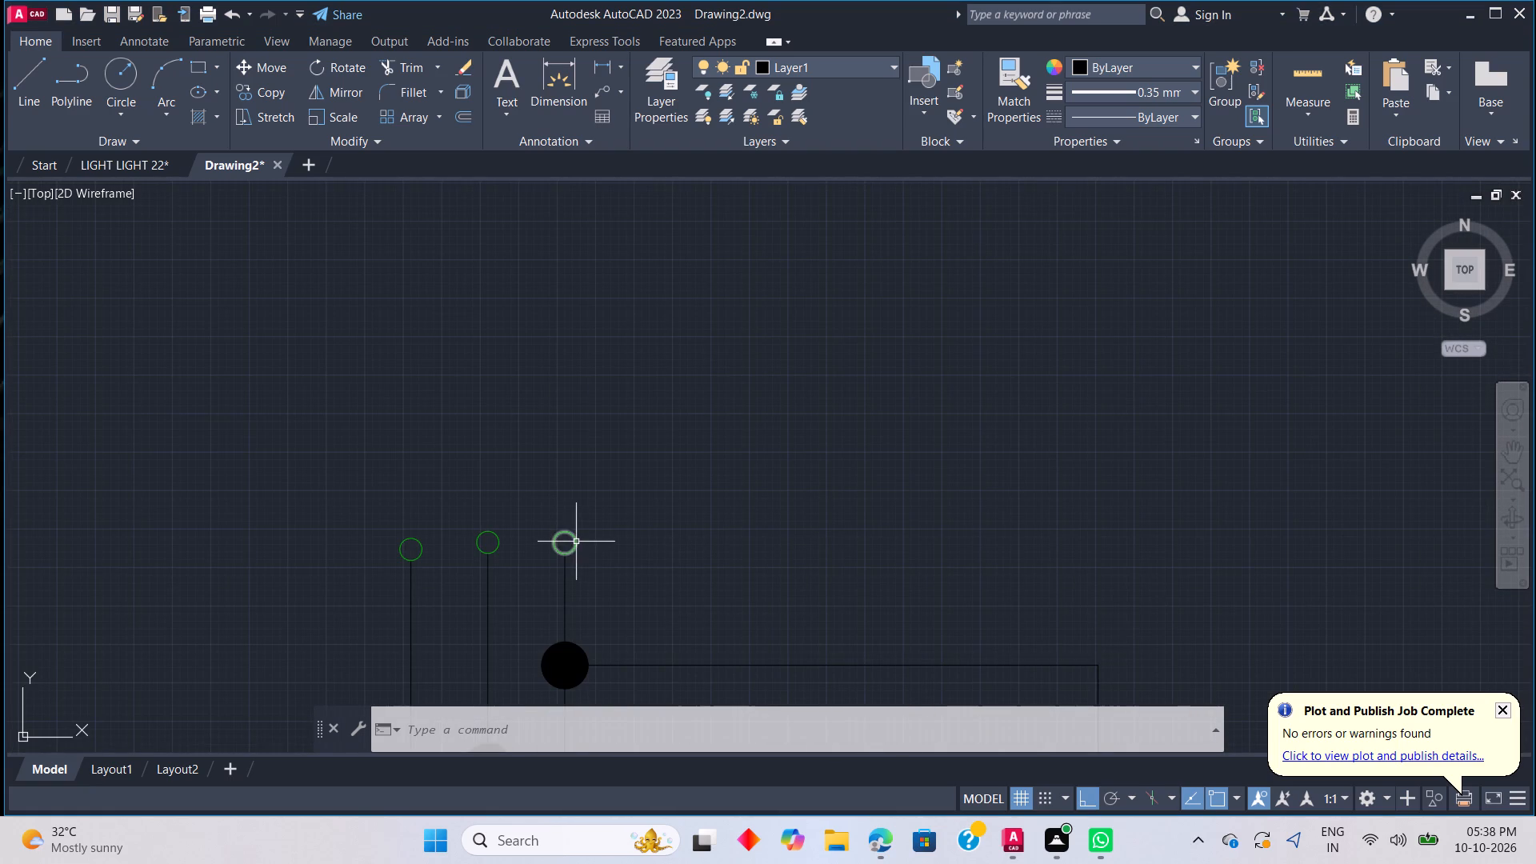
left_click(576, 542)
left_click(501, 540)
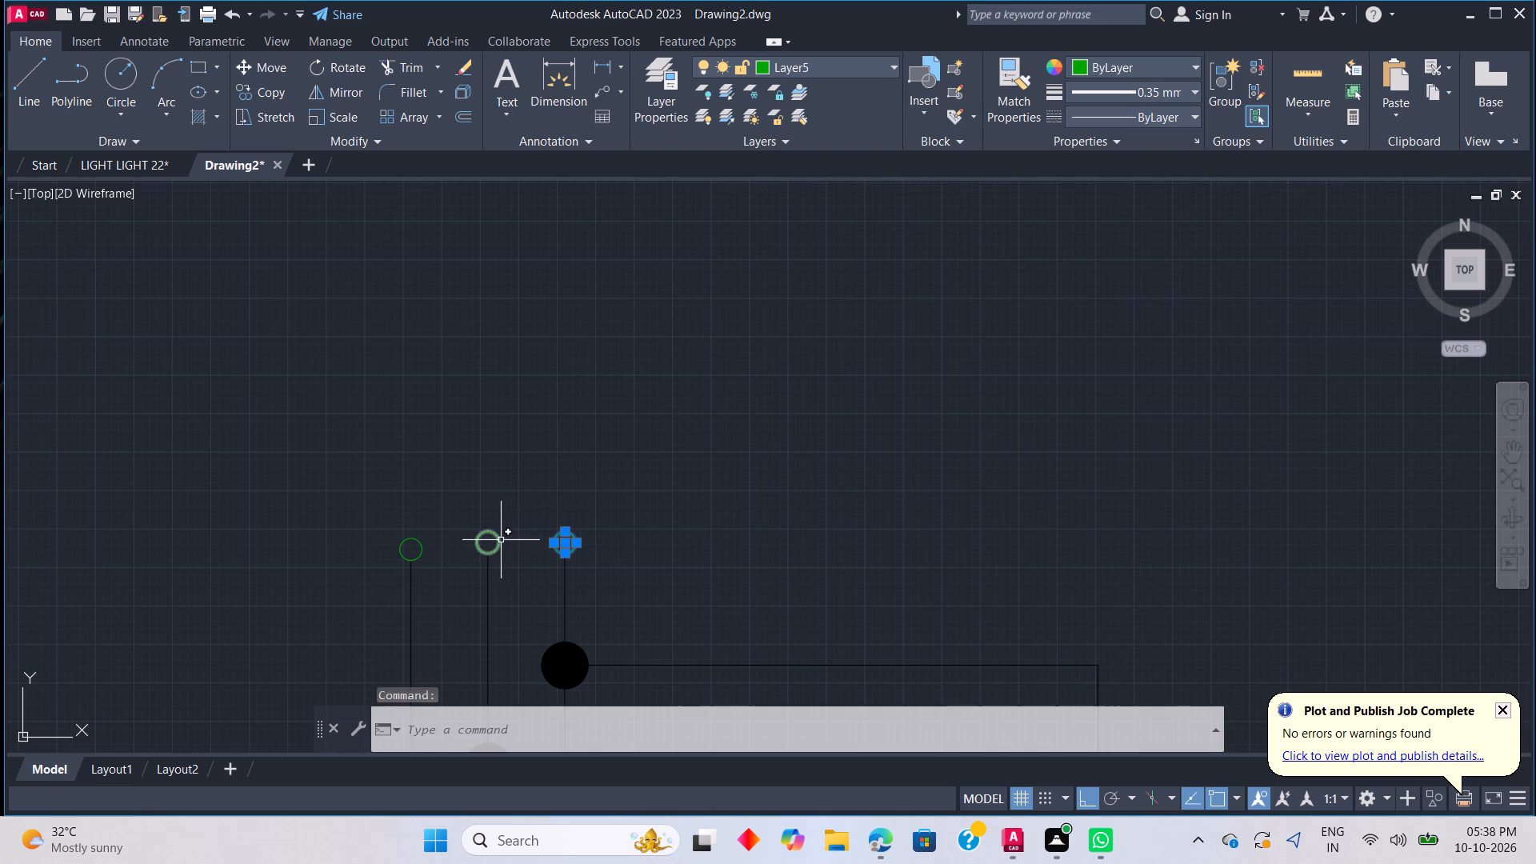
left_click(422, 552)
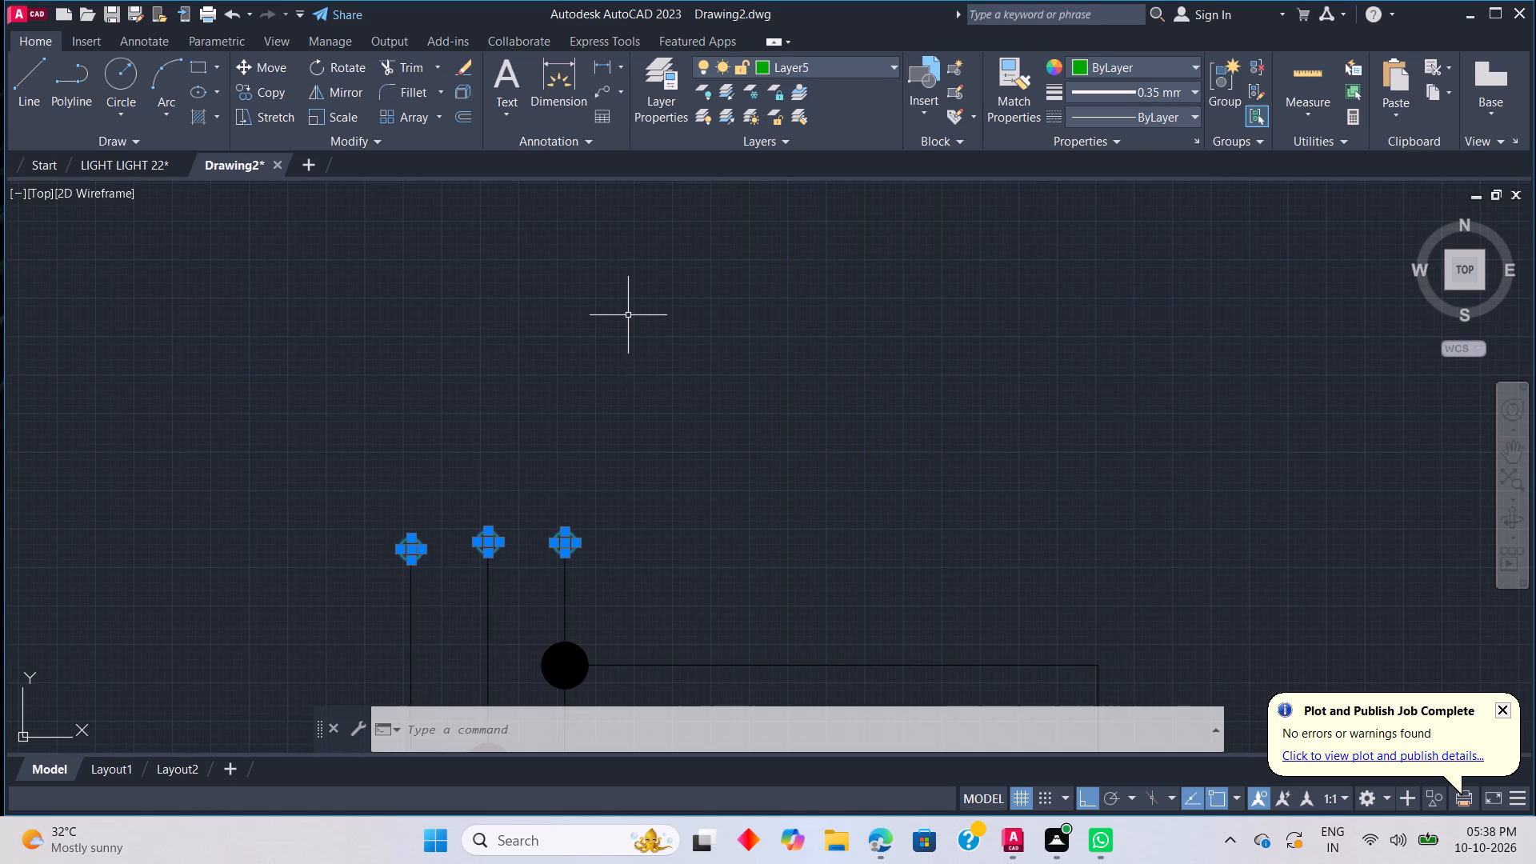
left_click(818, 68)
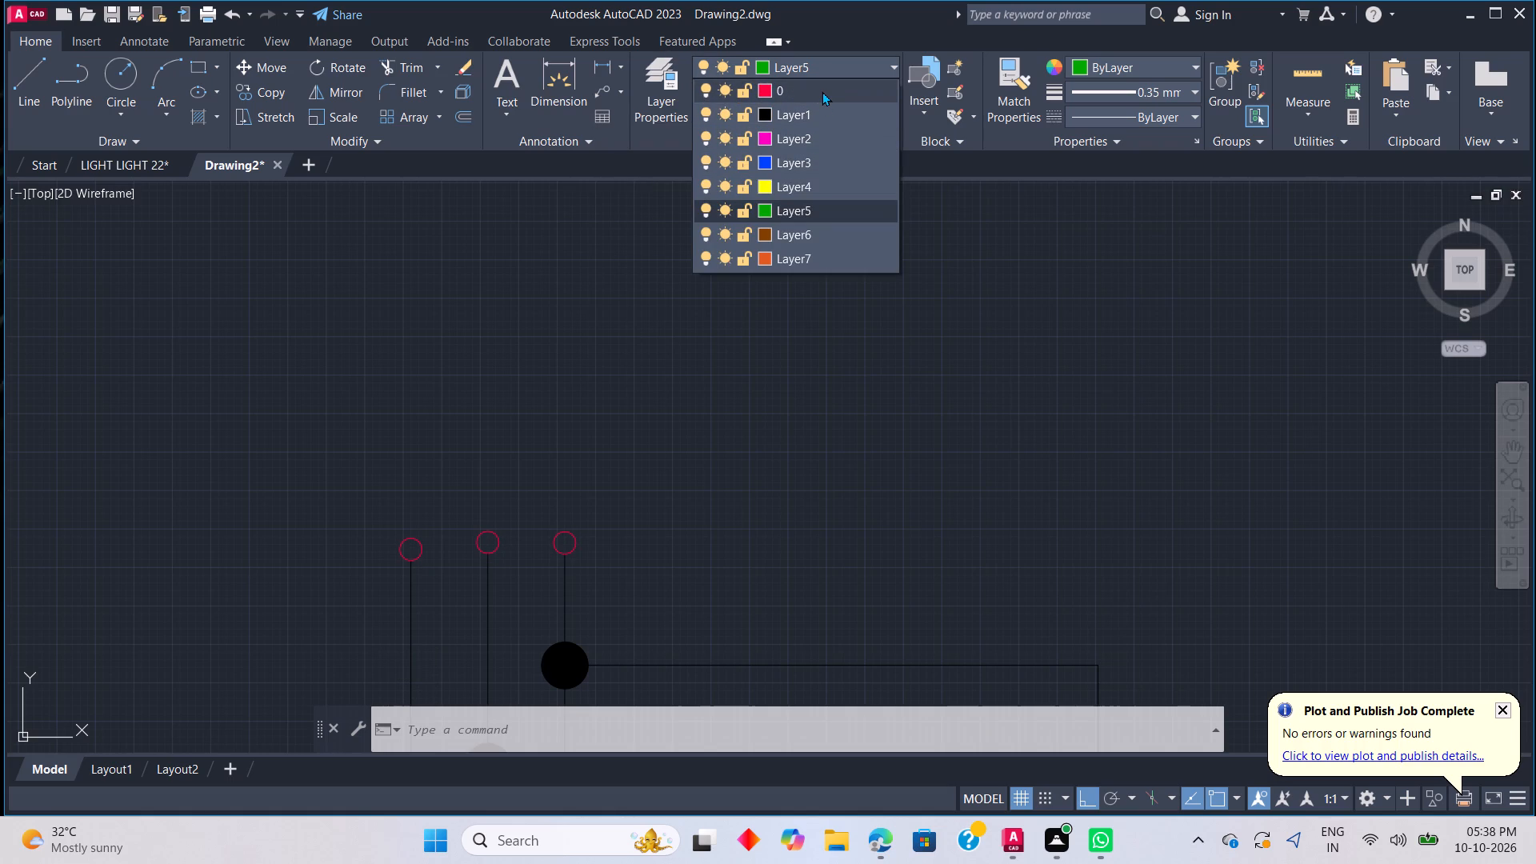
left_click(822, 91)
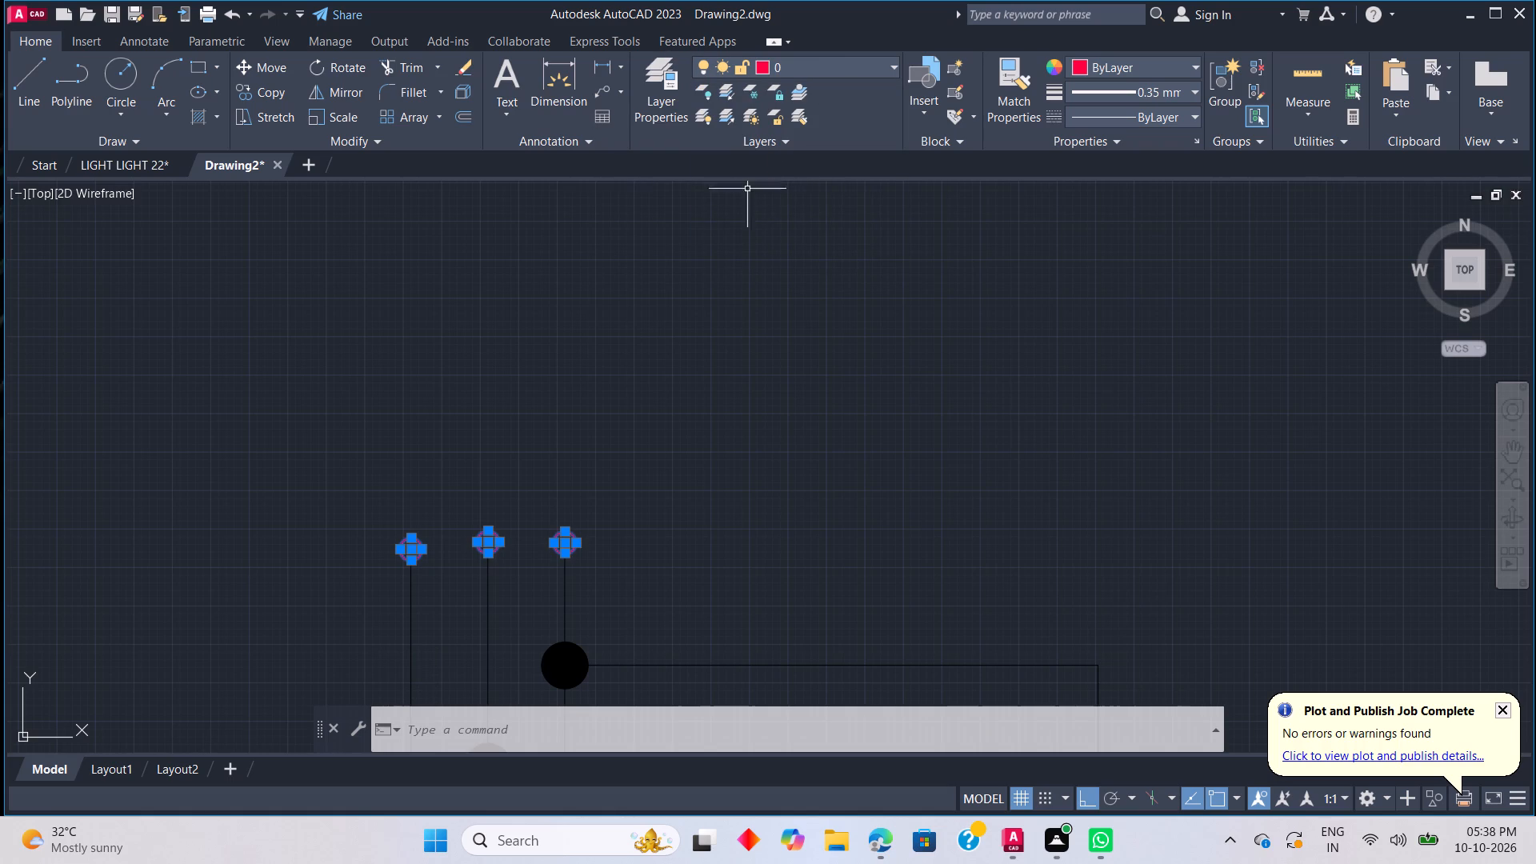
key("Escape")
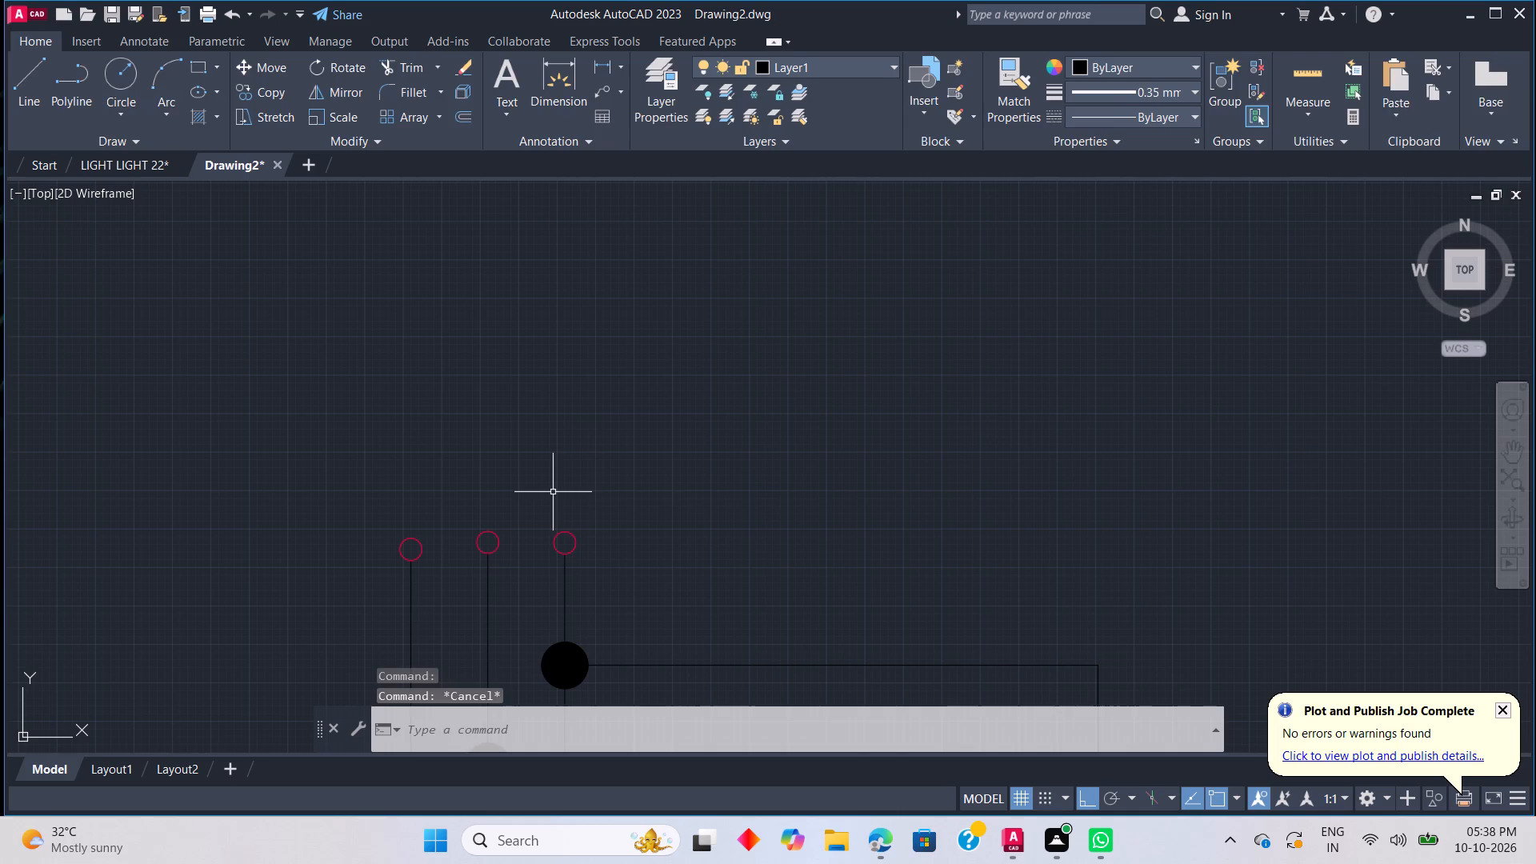
Fill the three top terminal circles with a solid yellow hatch.
type("H")
key("space")
left_click(558, 542)
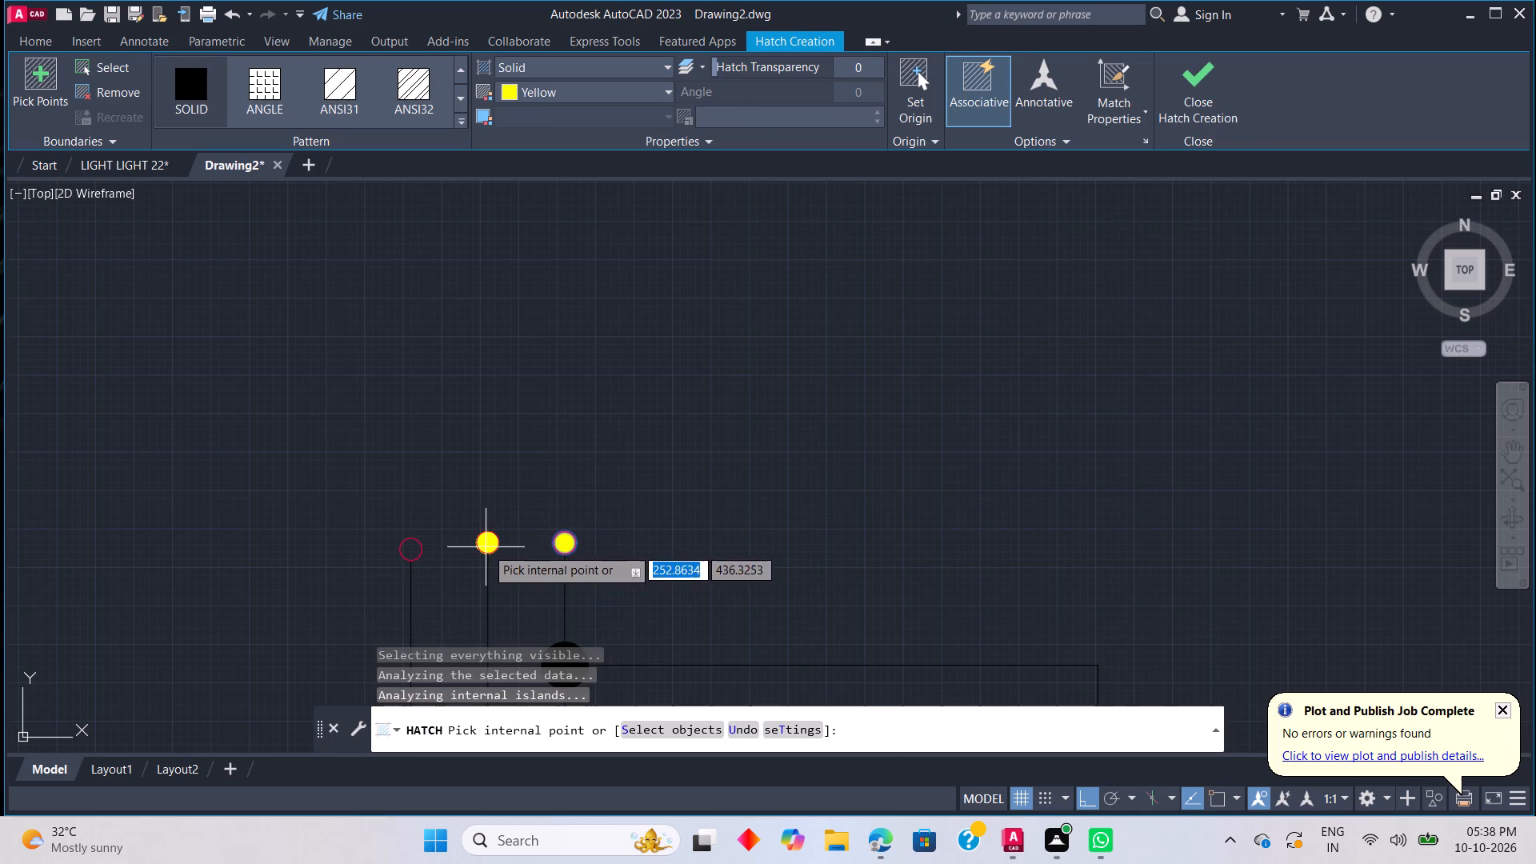
left_click(486, 546)
left_click(407, 550)
key("Escape")
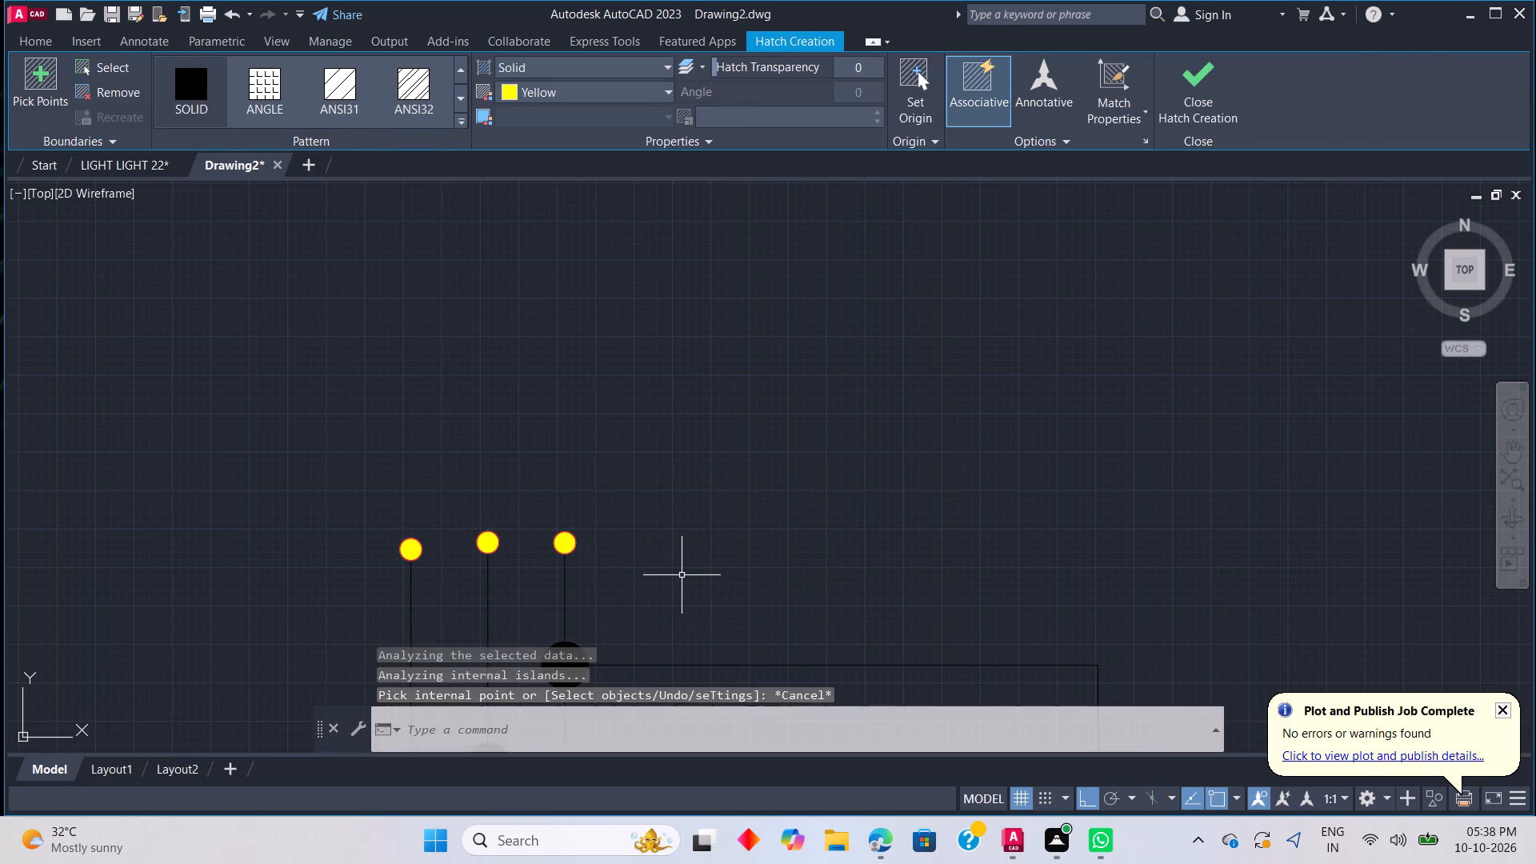
scroll(426, 546, "up", 3)
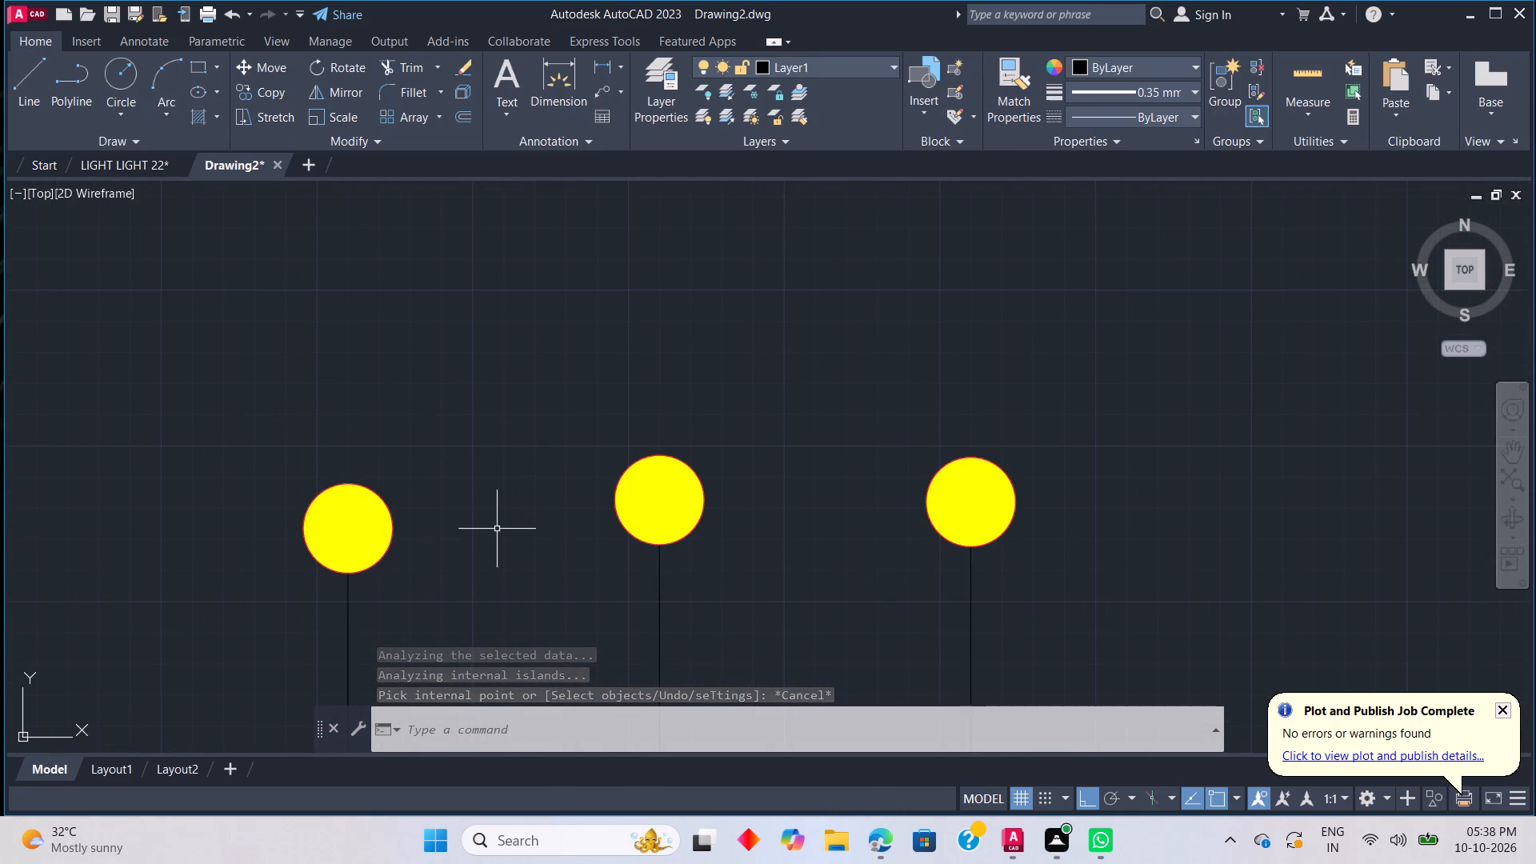
left_click(345, 511)
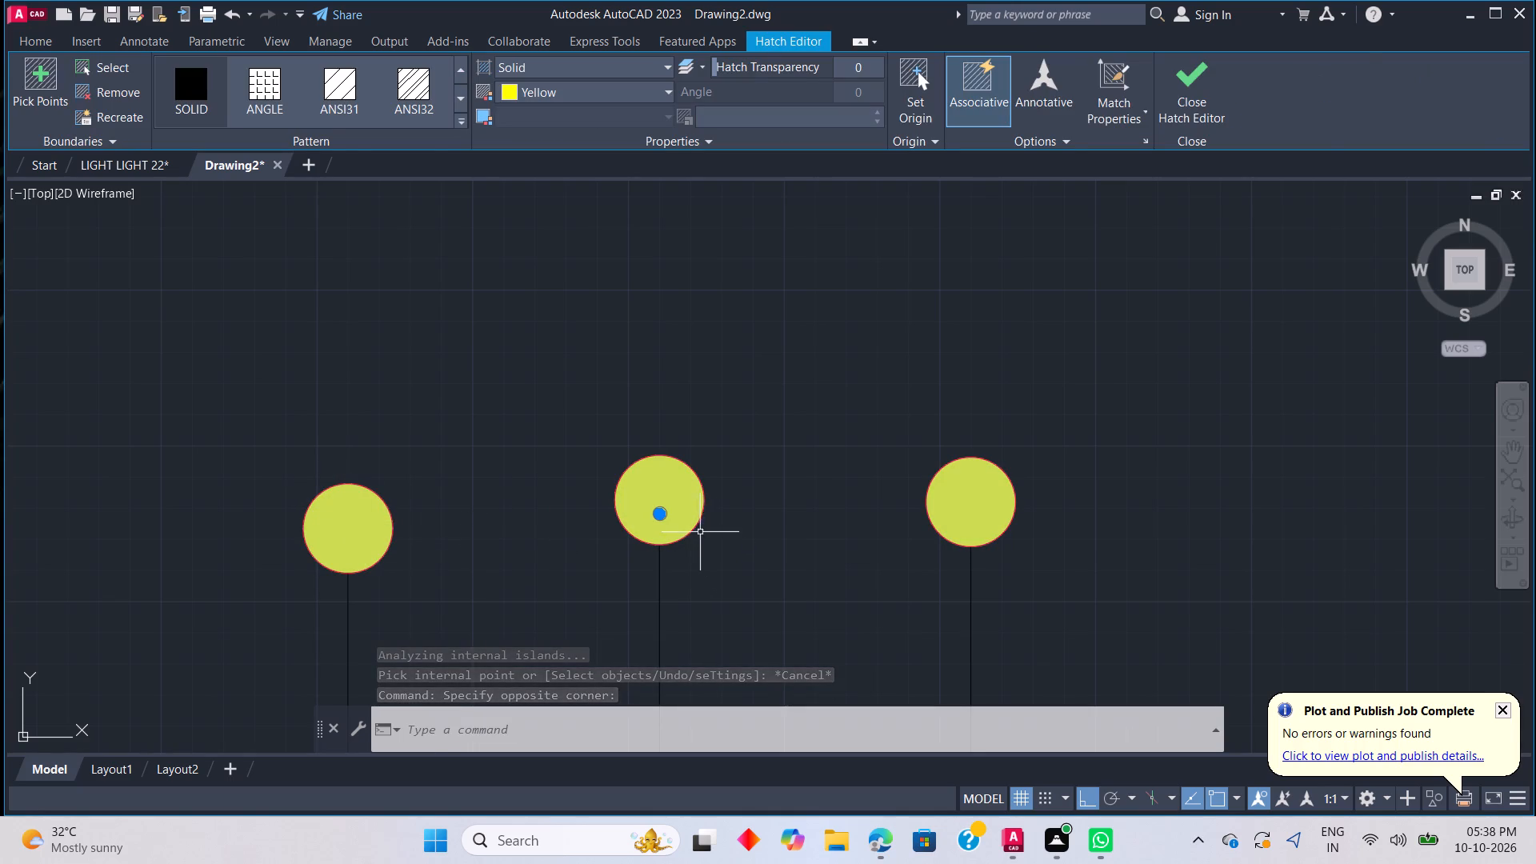
key("Escape")
With Ortho off, draw a line from the left terminal circle's top, about 7.8 units up-left at 116°, continuing horizontally rightward beyond the right circle.
scroll(474, 513, "down", 3)
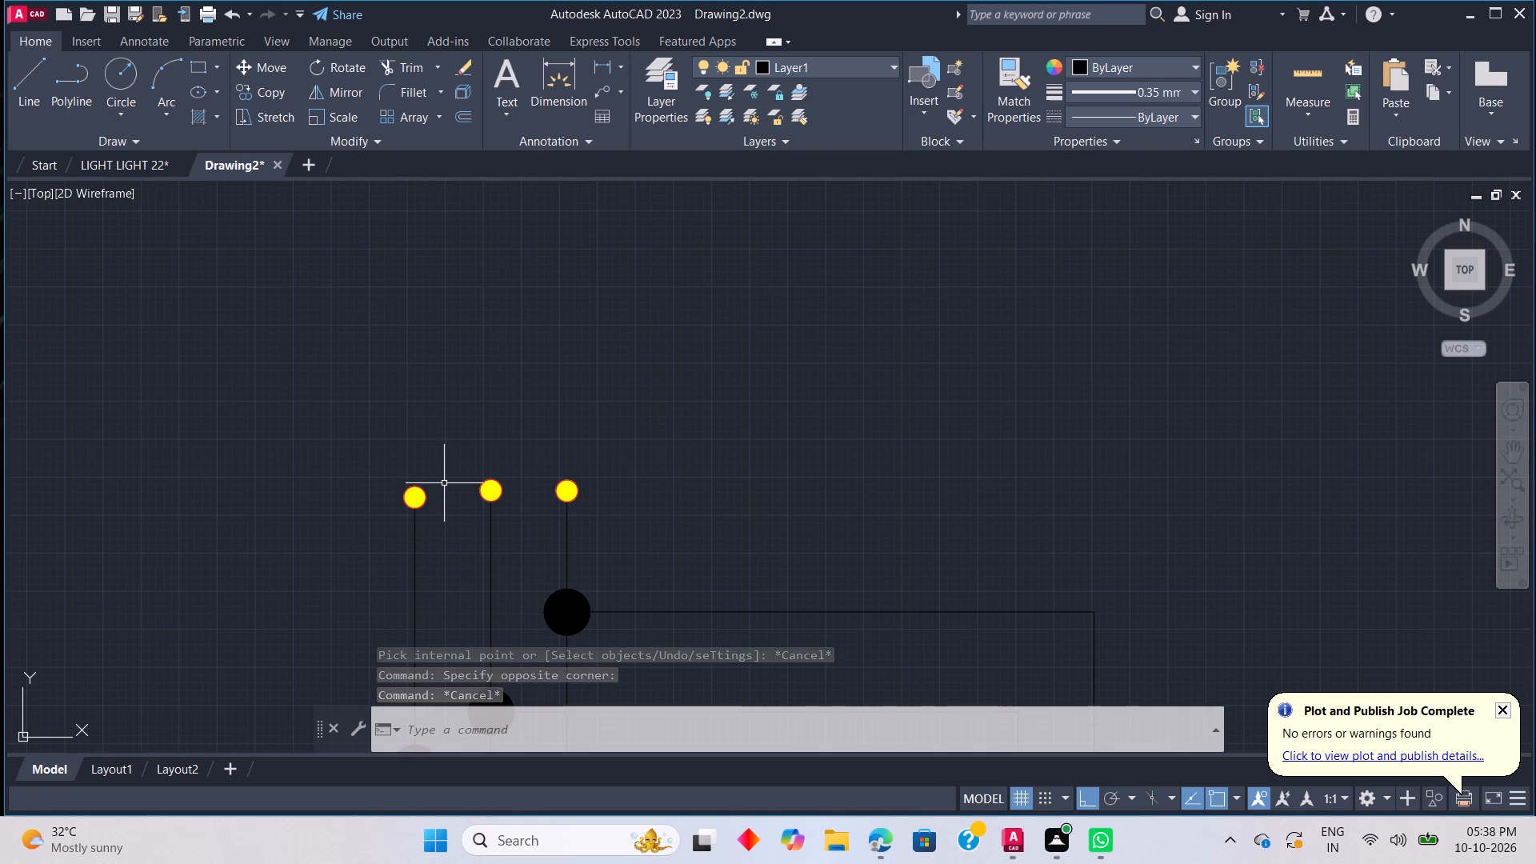
type("L")
key("space")
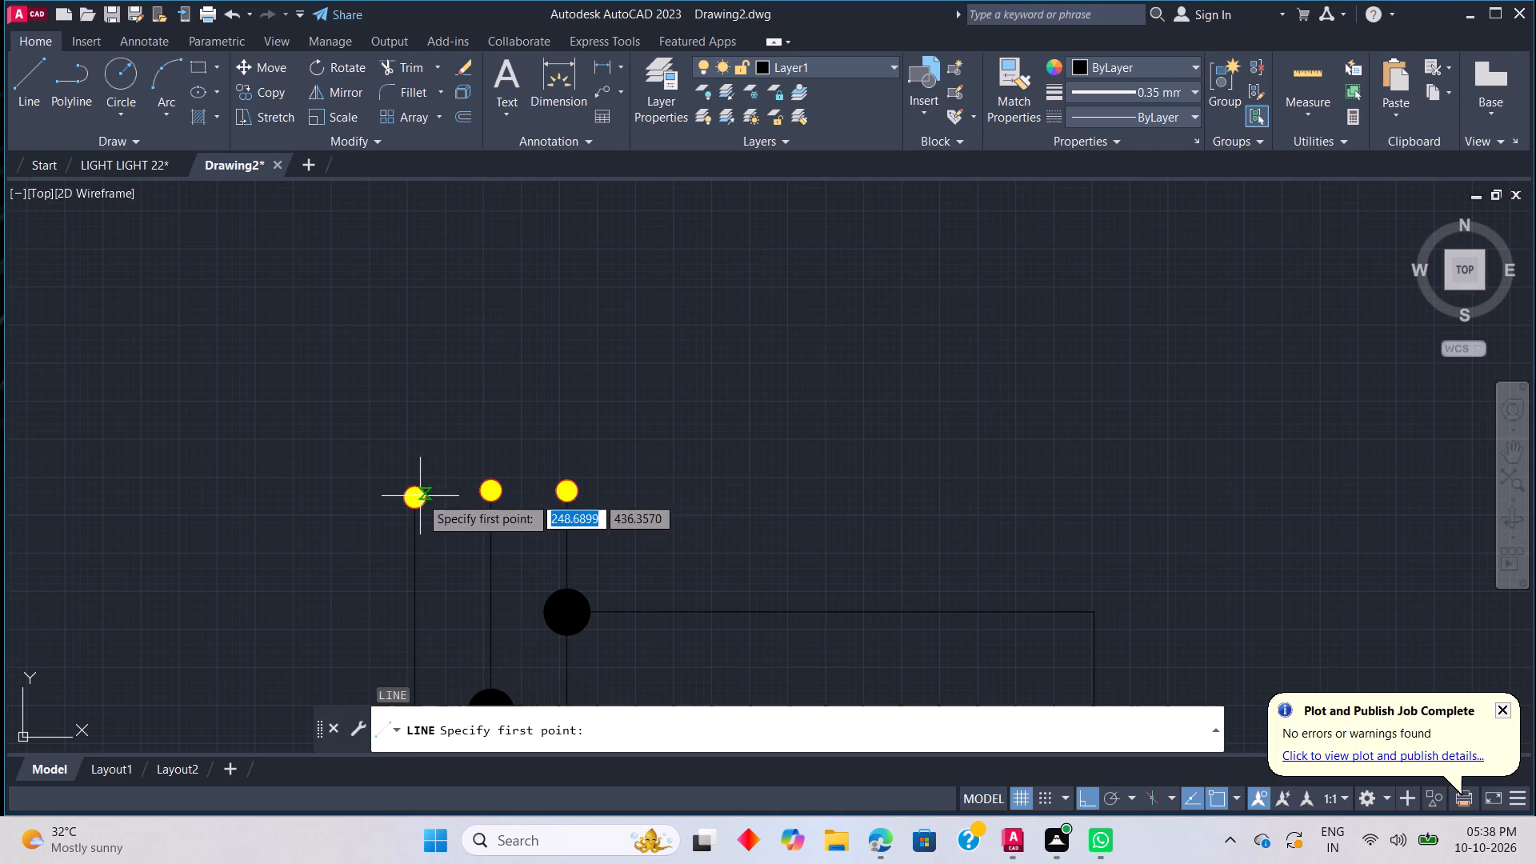
left_click(414, 486)
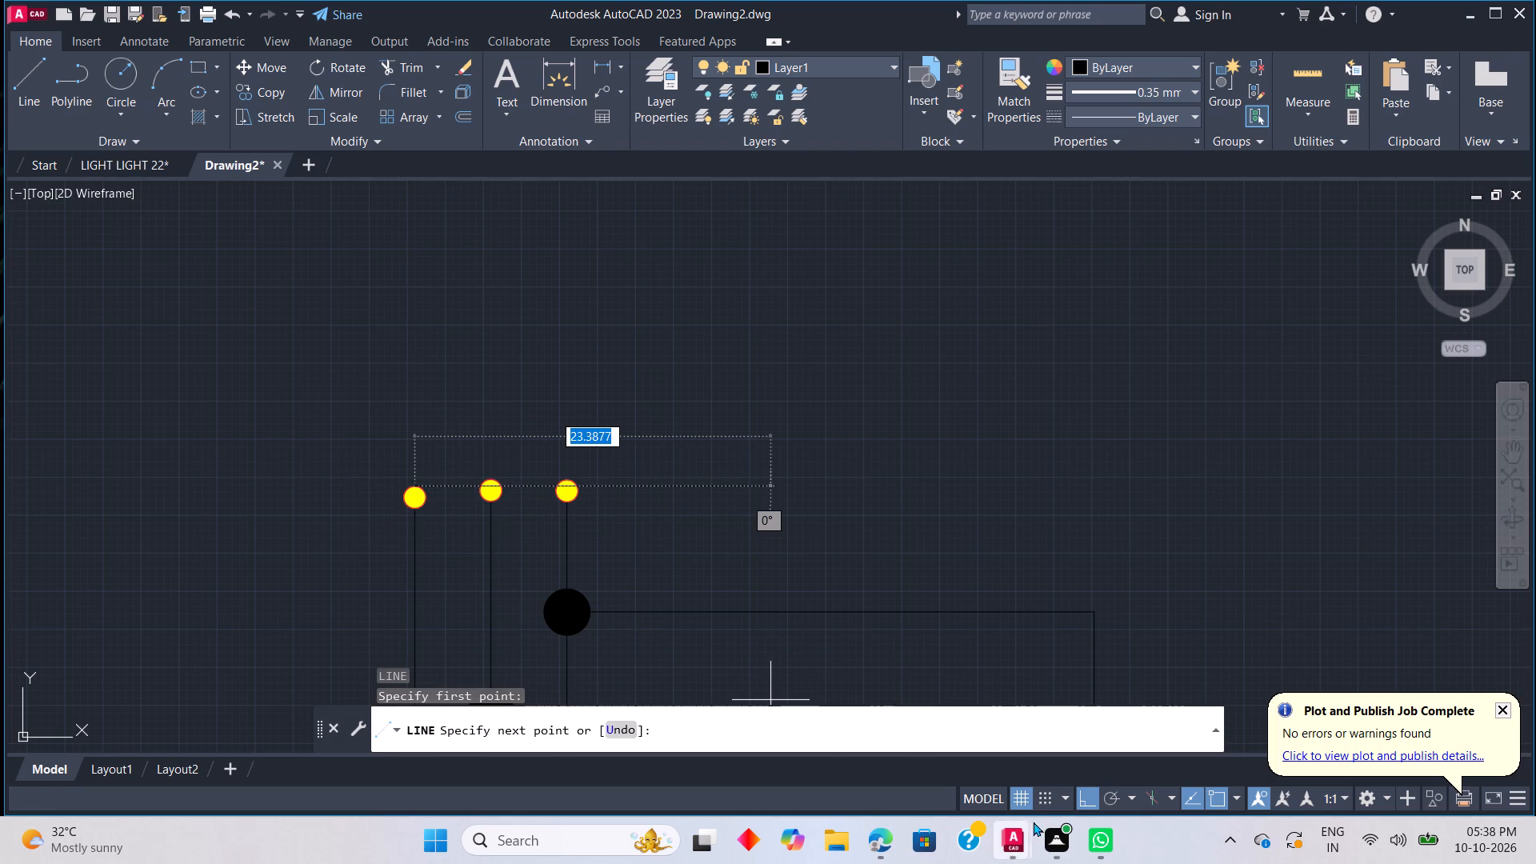
left_click(1089, 796)
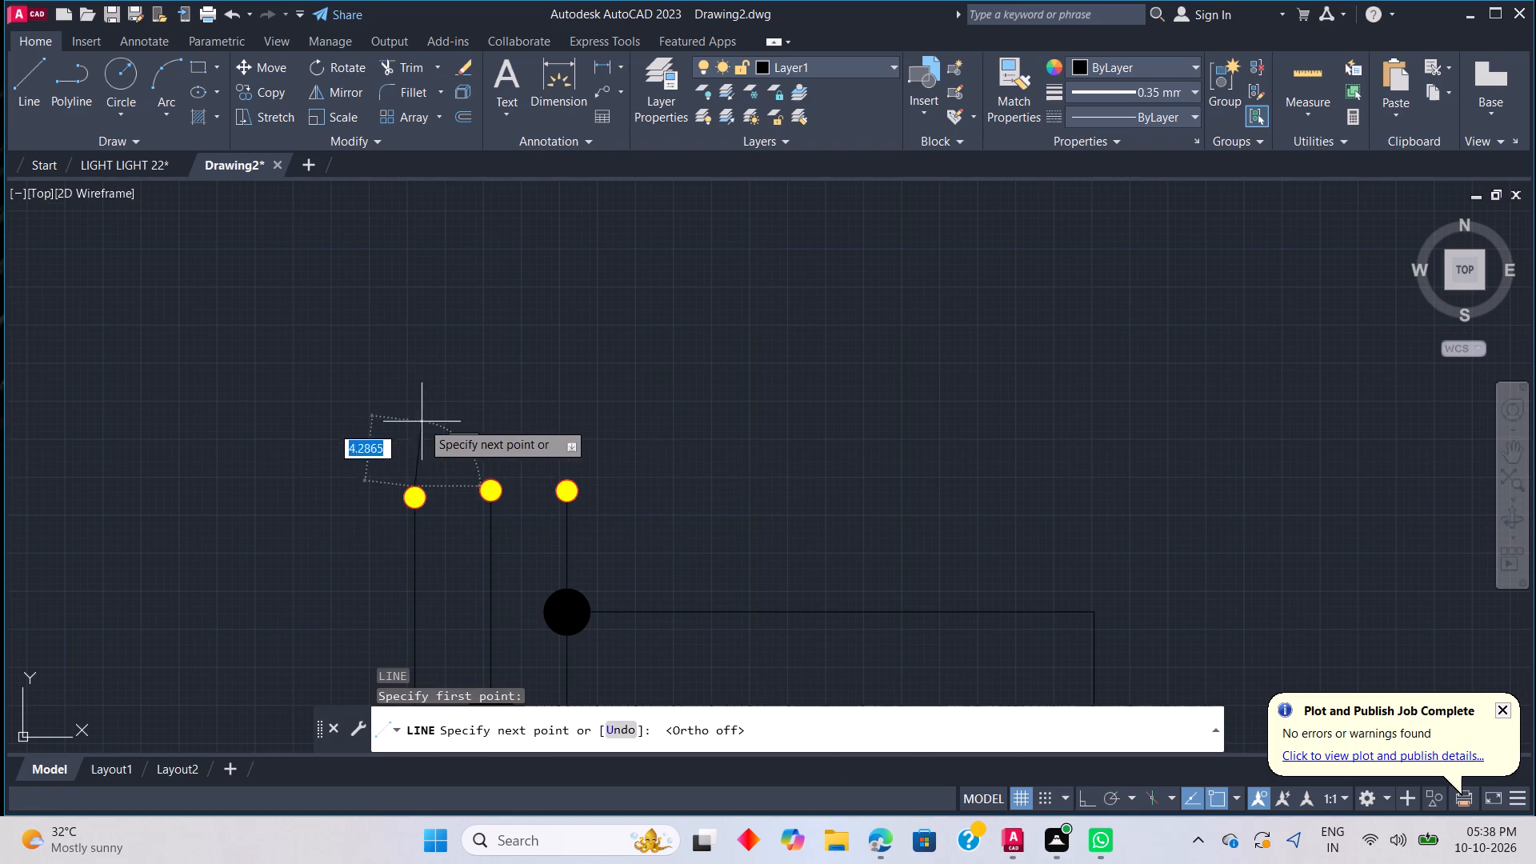
scroll(359, 416, "down", 2)
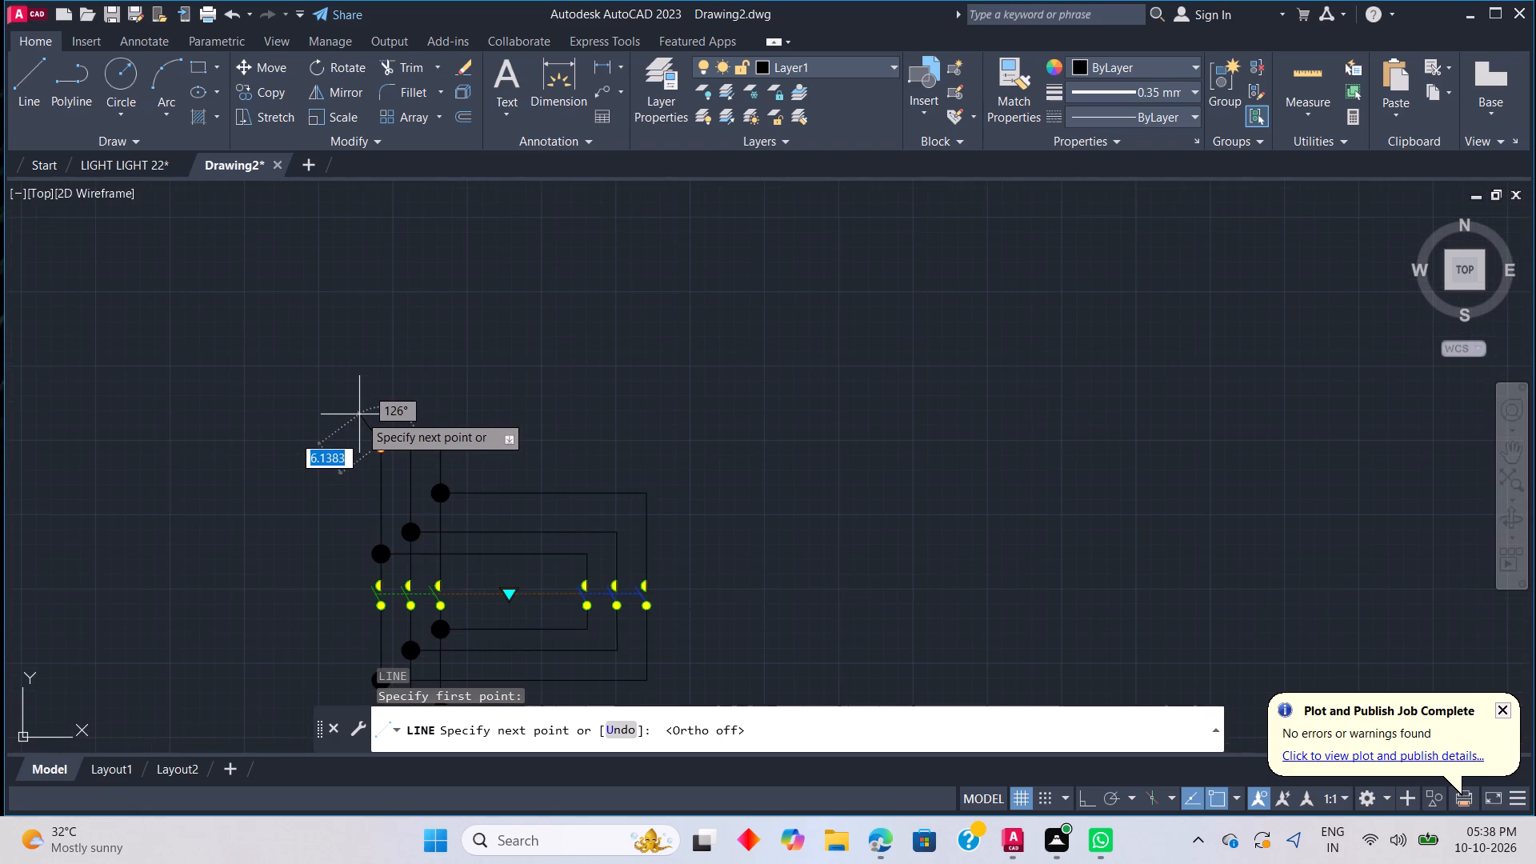
scroll(359, 414, "up", 1)
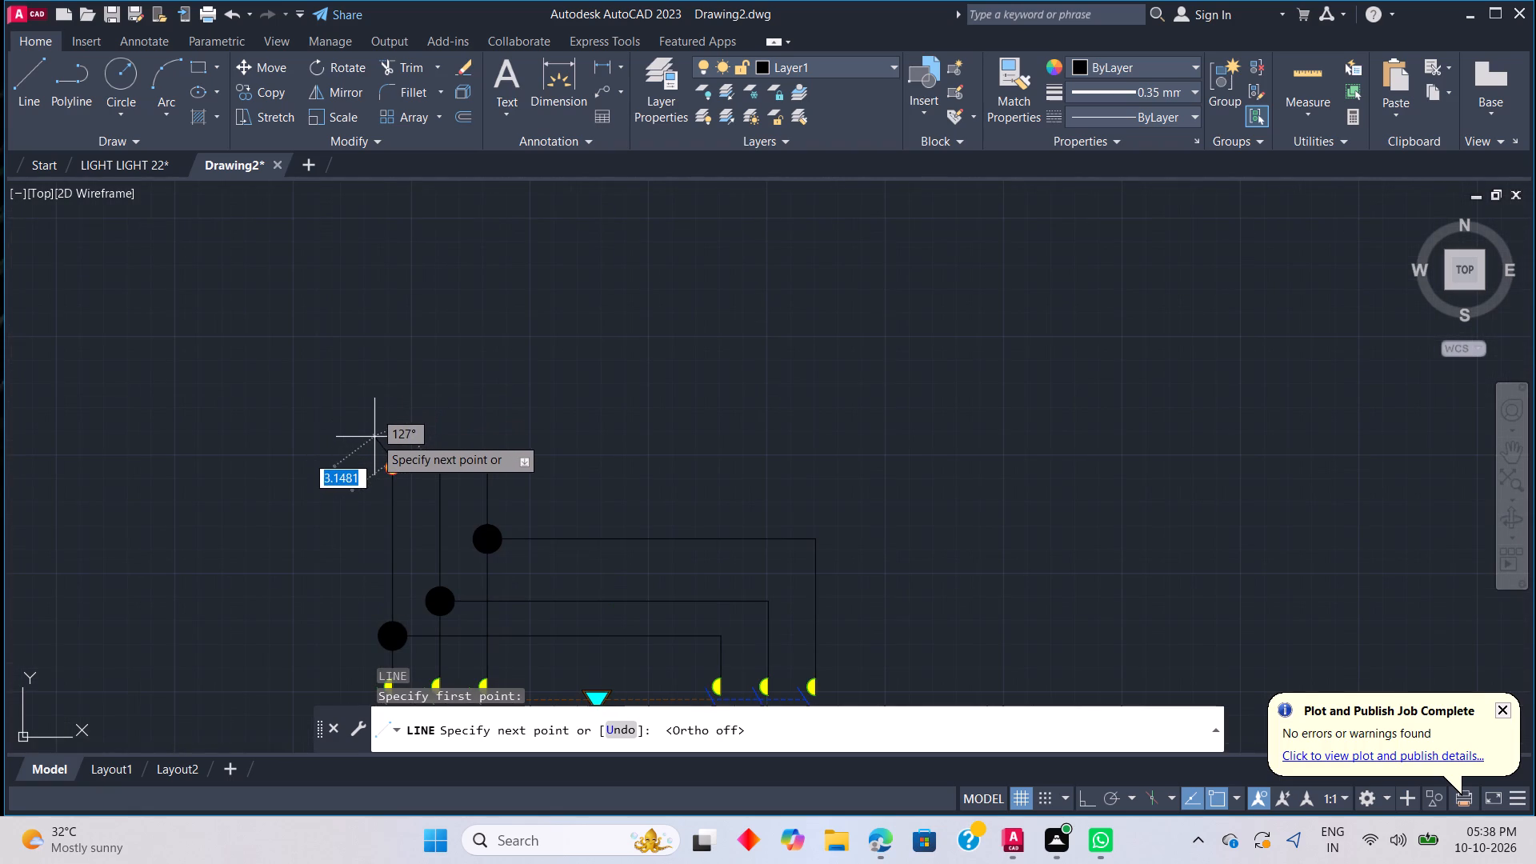
left_click(358, 395)
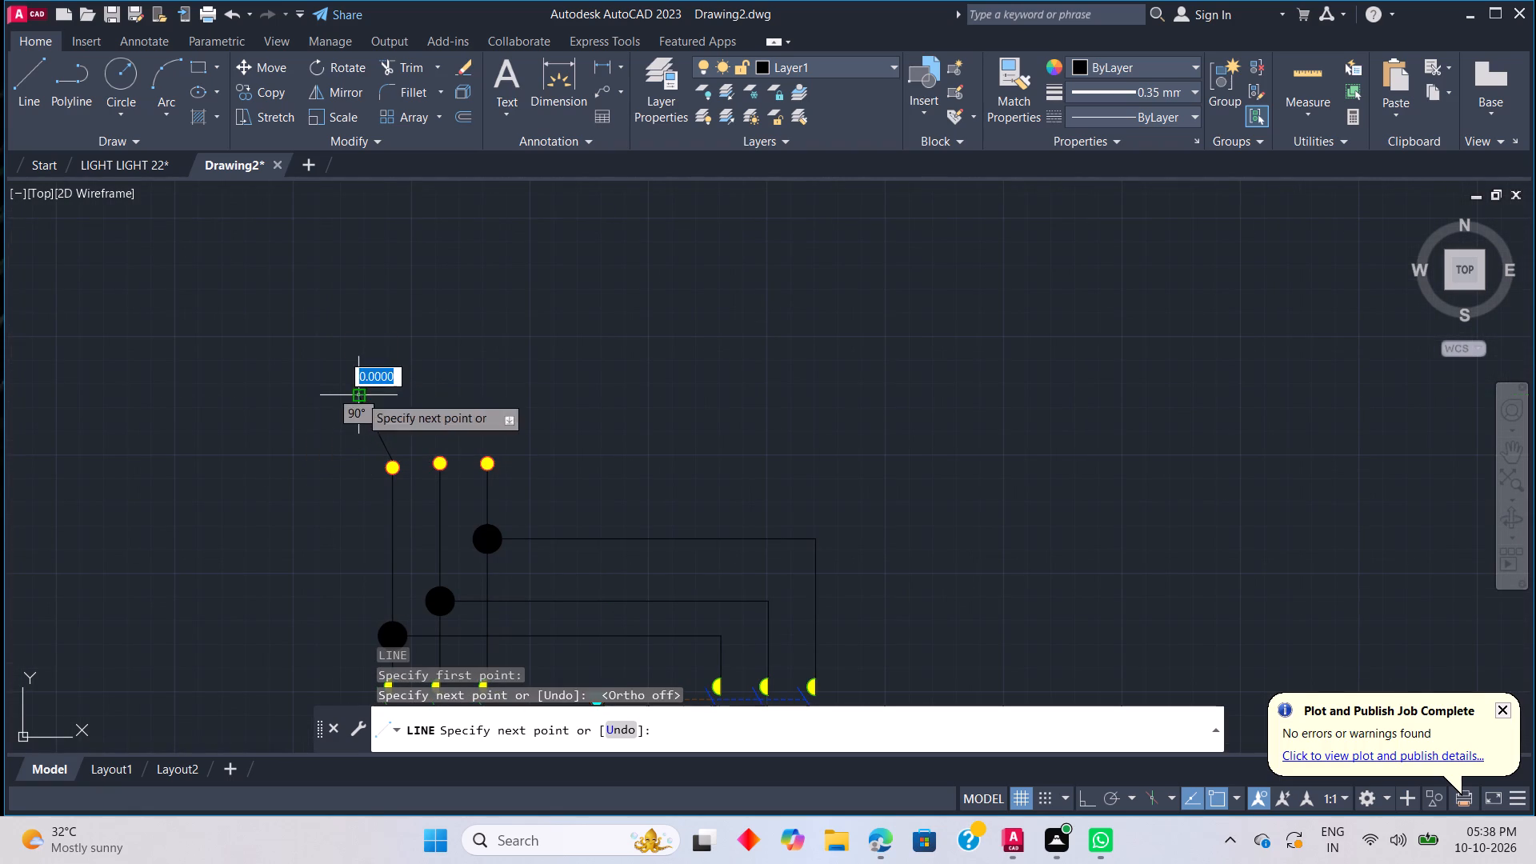
left_click(559, 386)
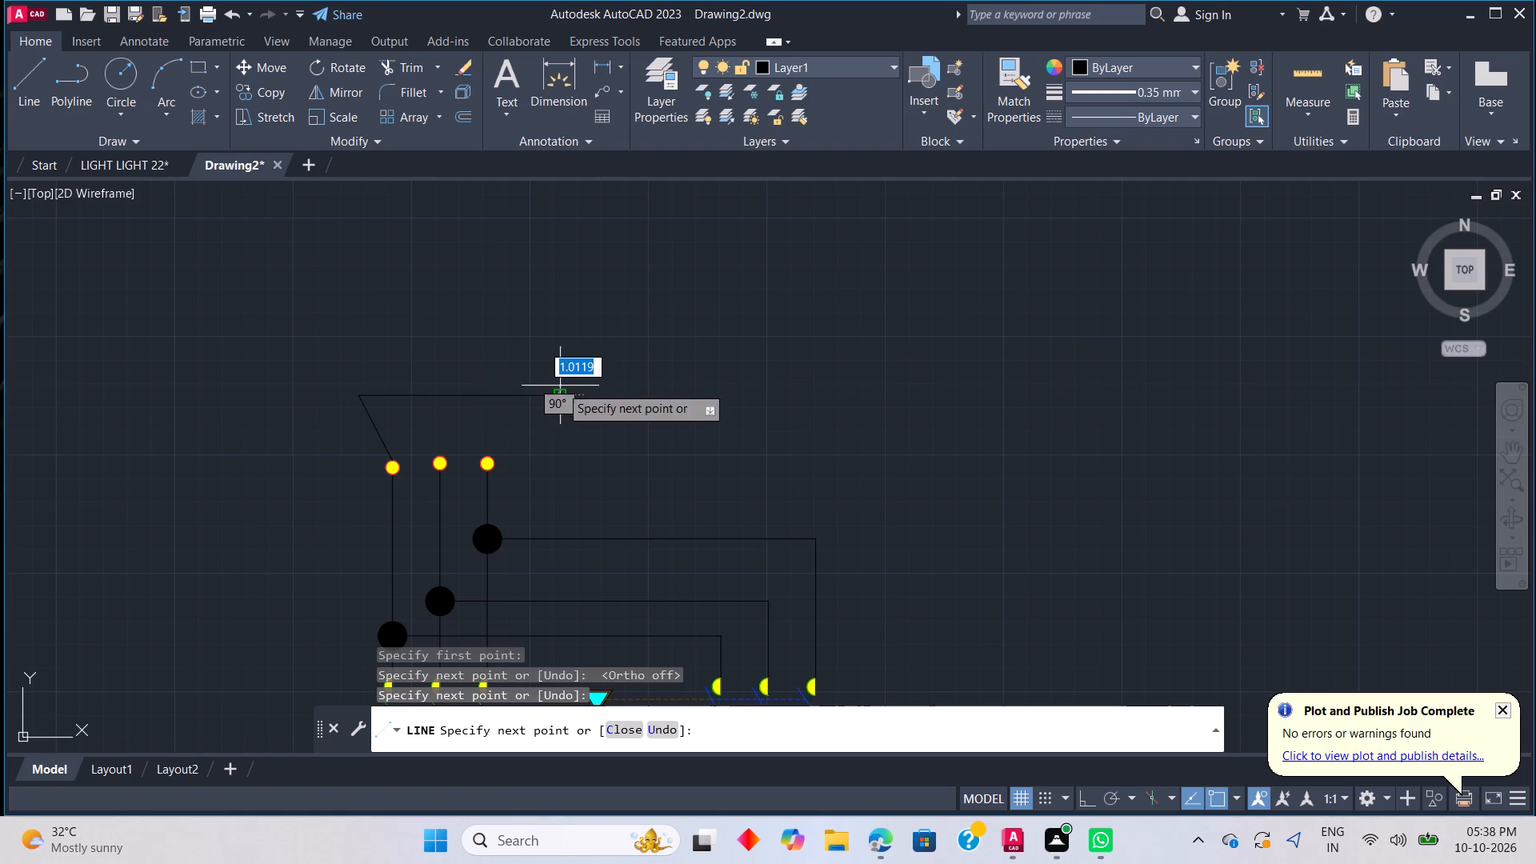
key("Escape")
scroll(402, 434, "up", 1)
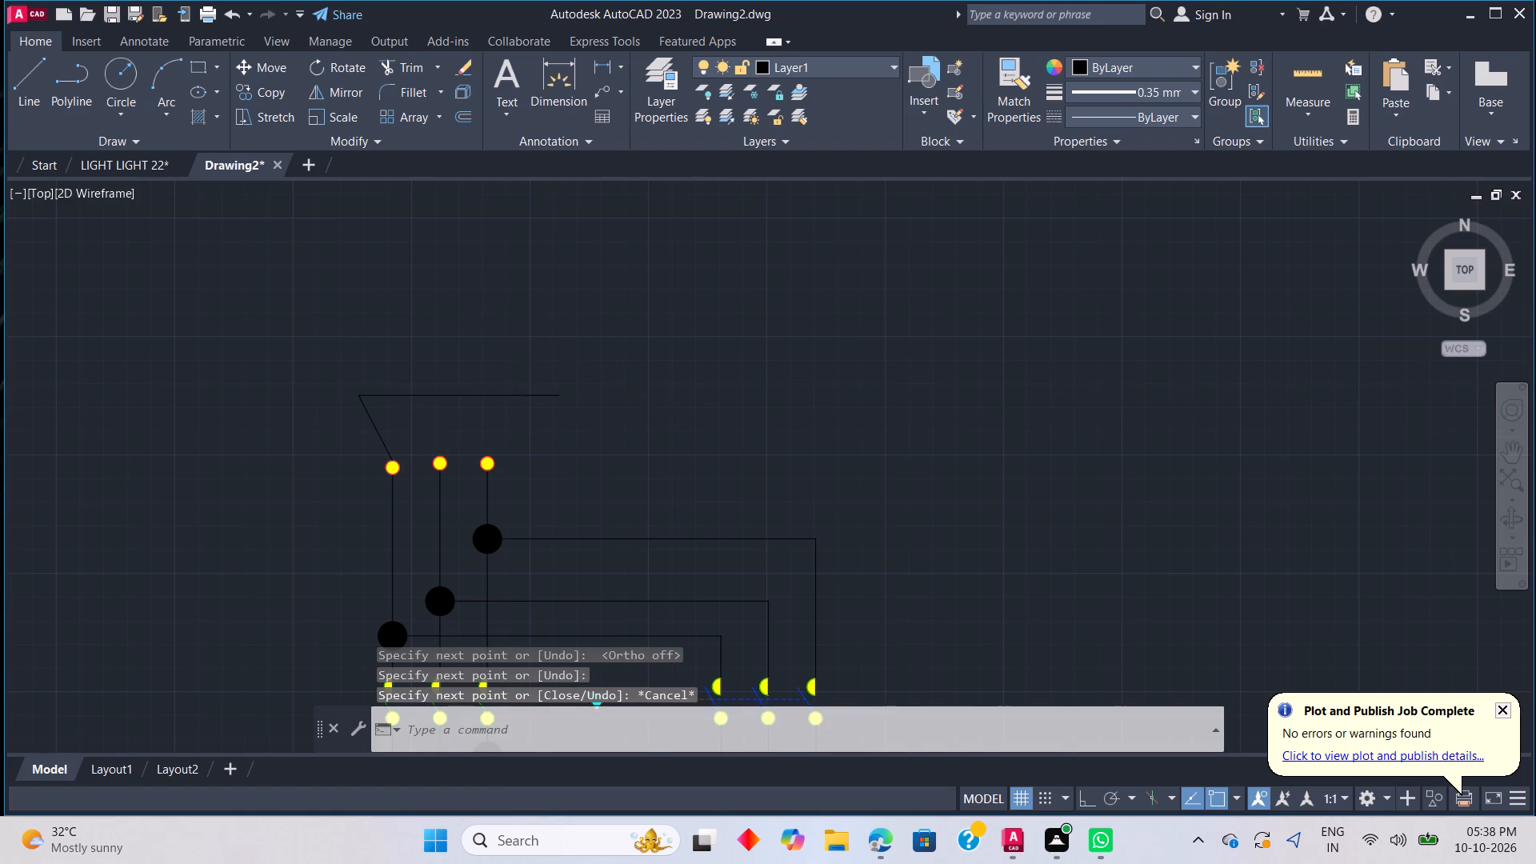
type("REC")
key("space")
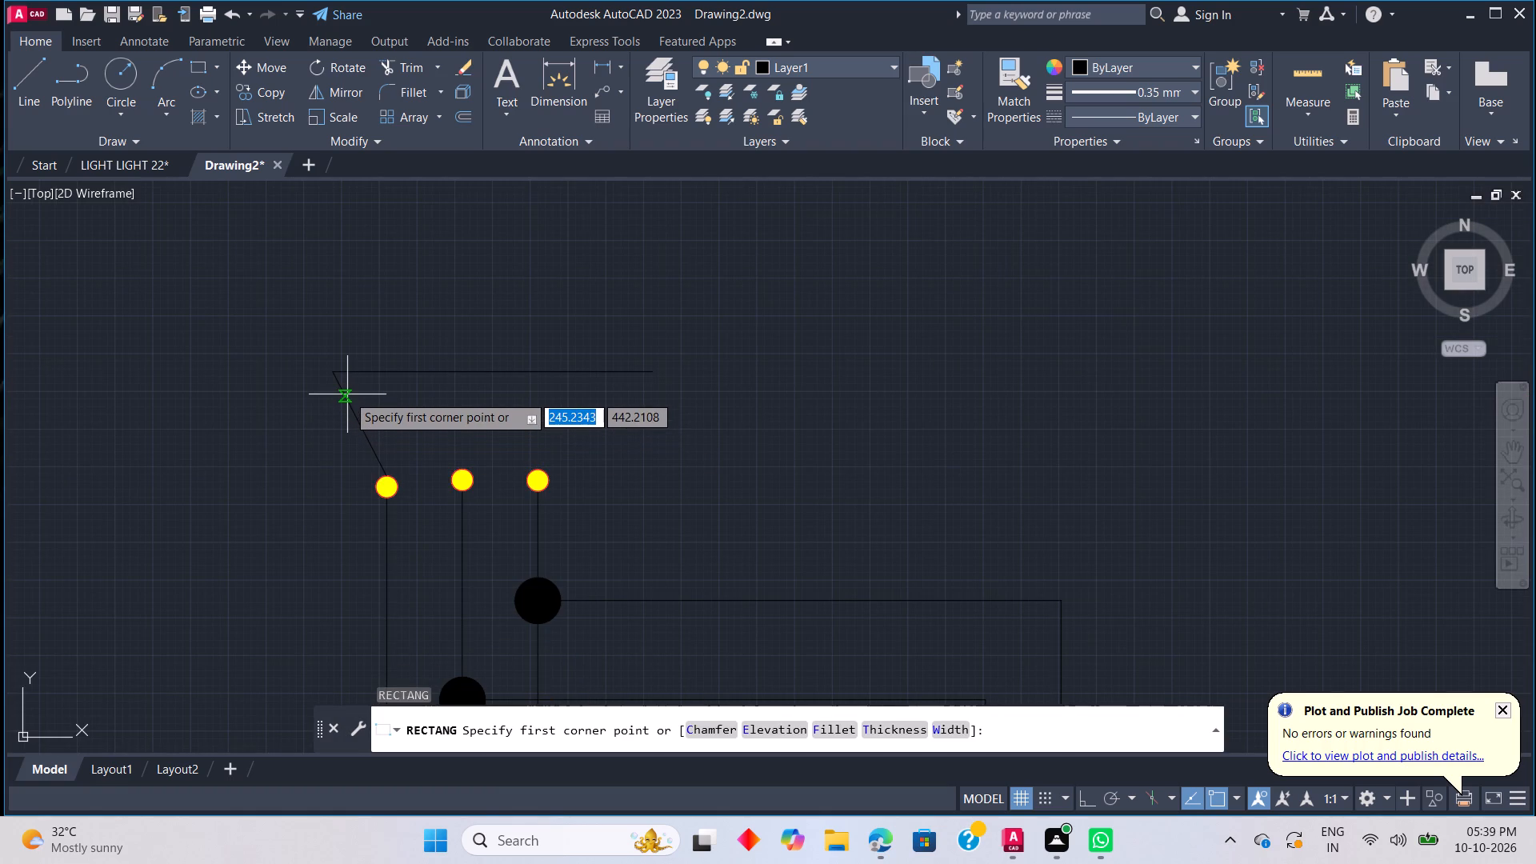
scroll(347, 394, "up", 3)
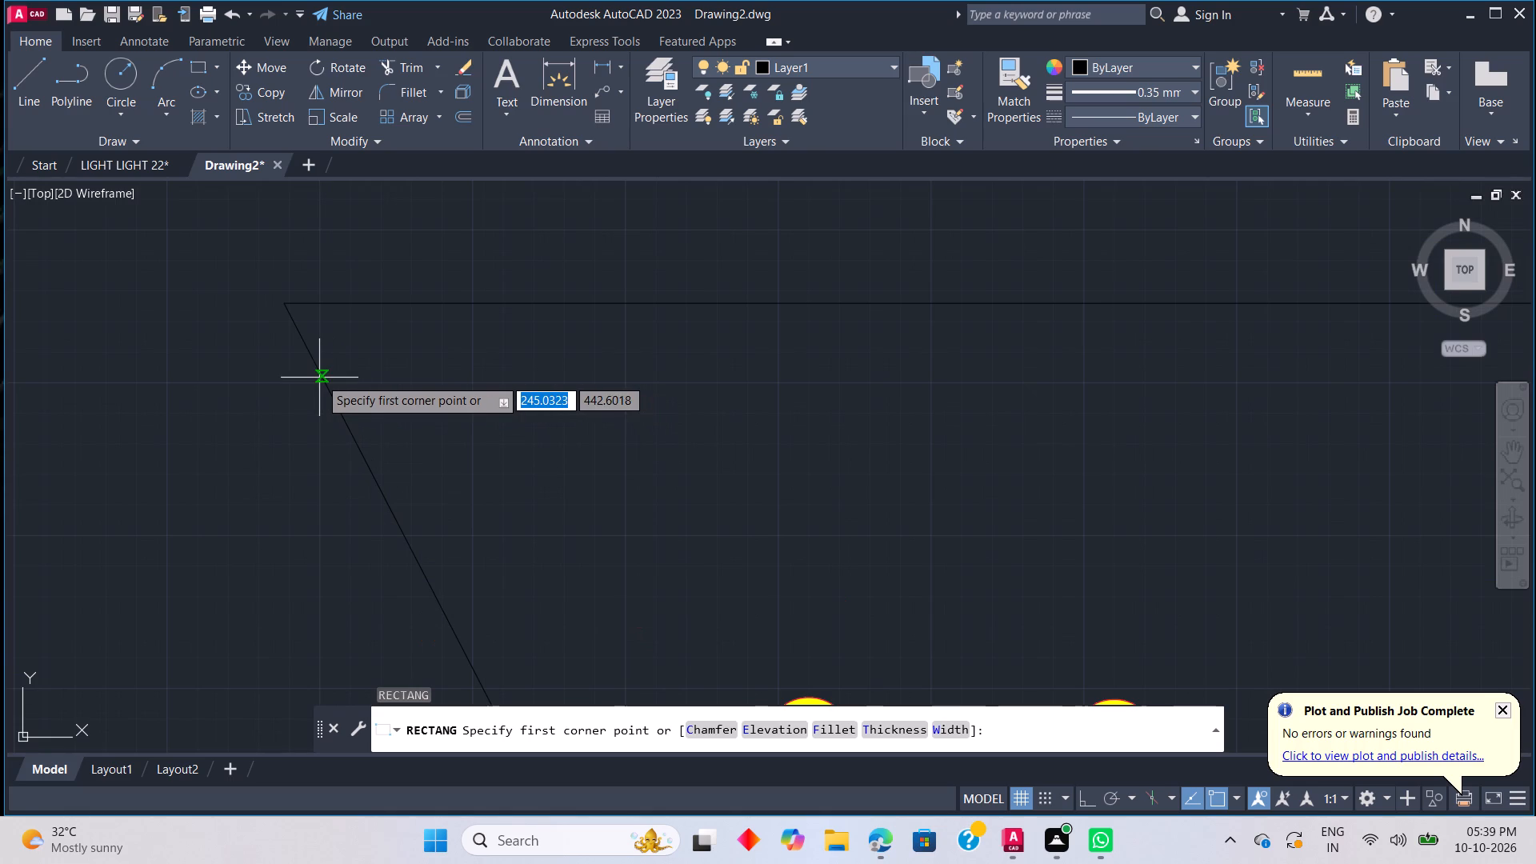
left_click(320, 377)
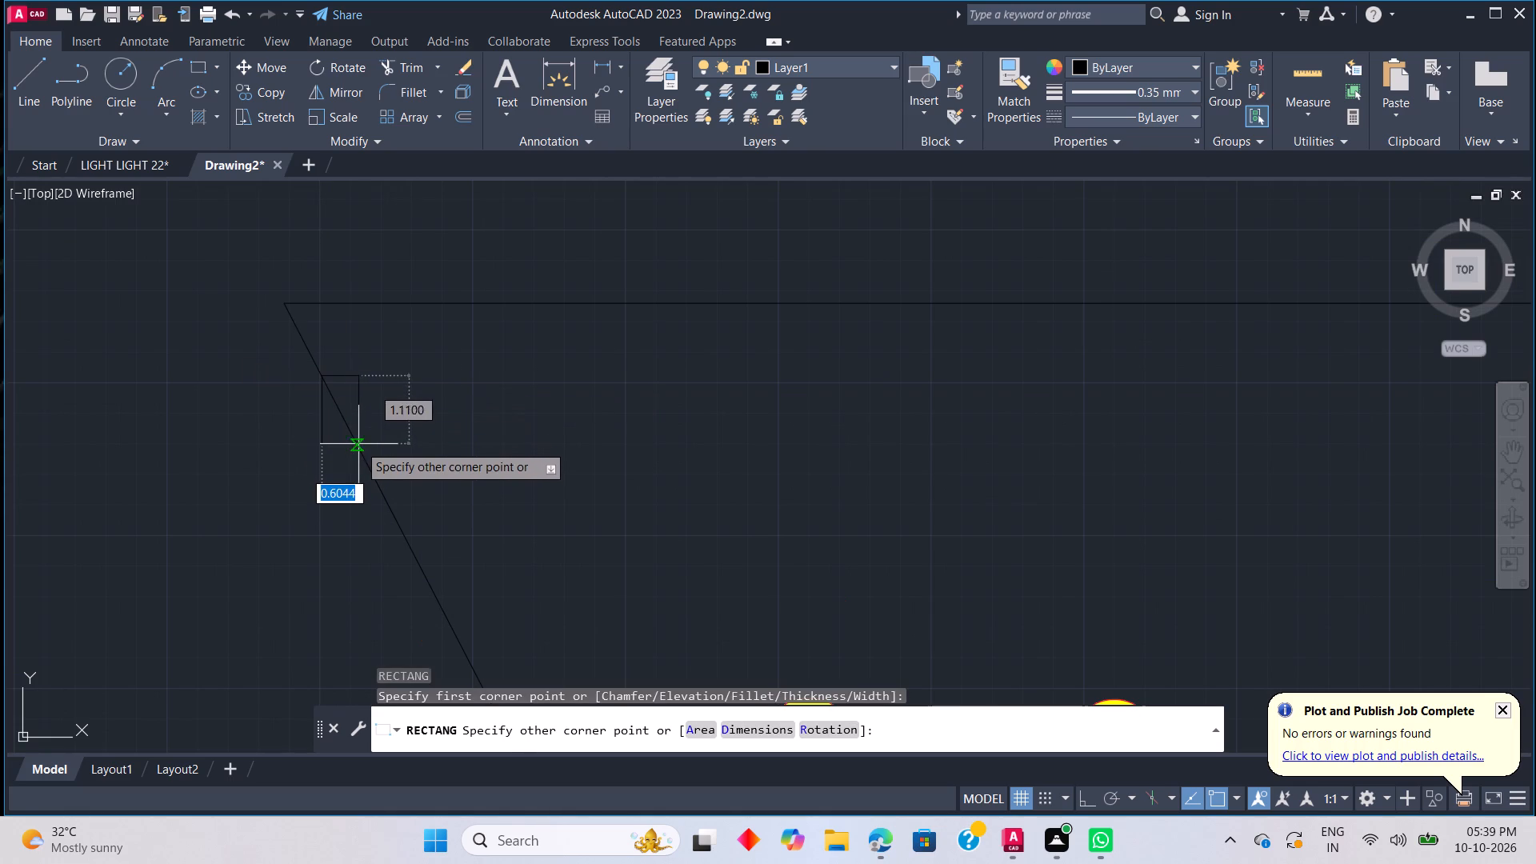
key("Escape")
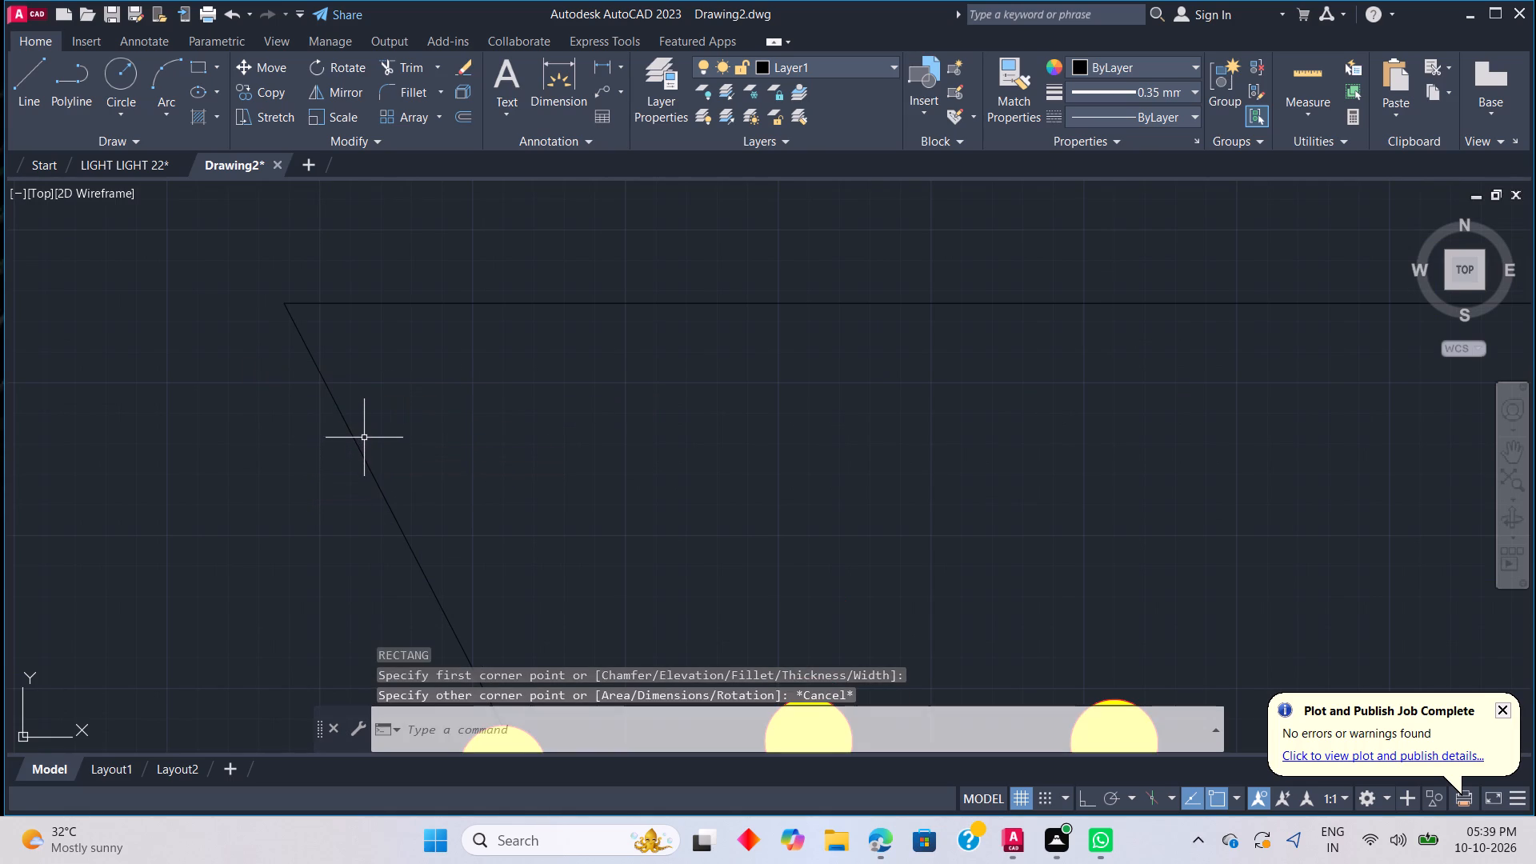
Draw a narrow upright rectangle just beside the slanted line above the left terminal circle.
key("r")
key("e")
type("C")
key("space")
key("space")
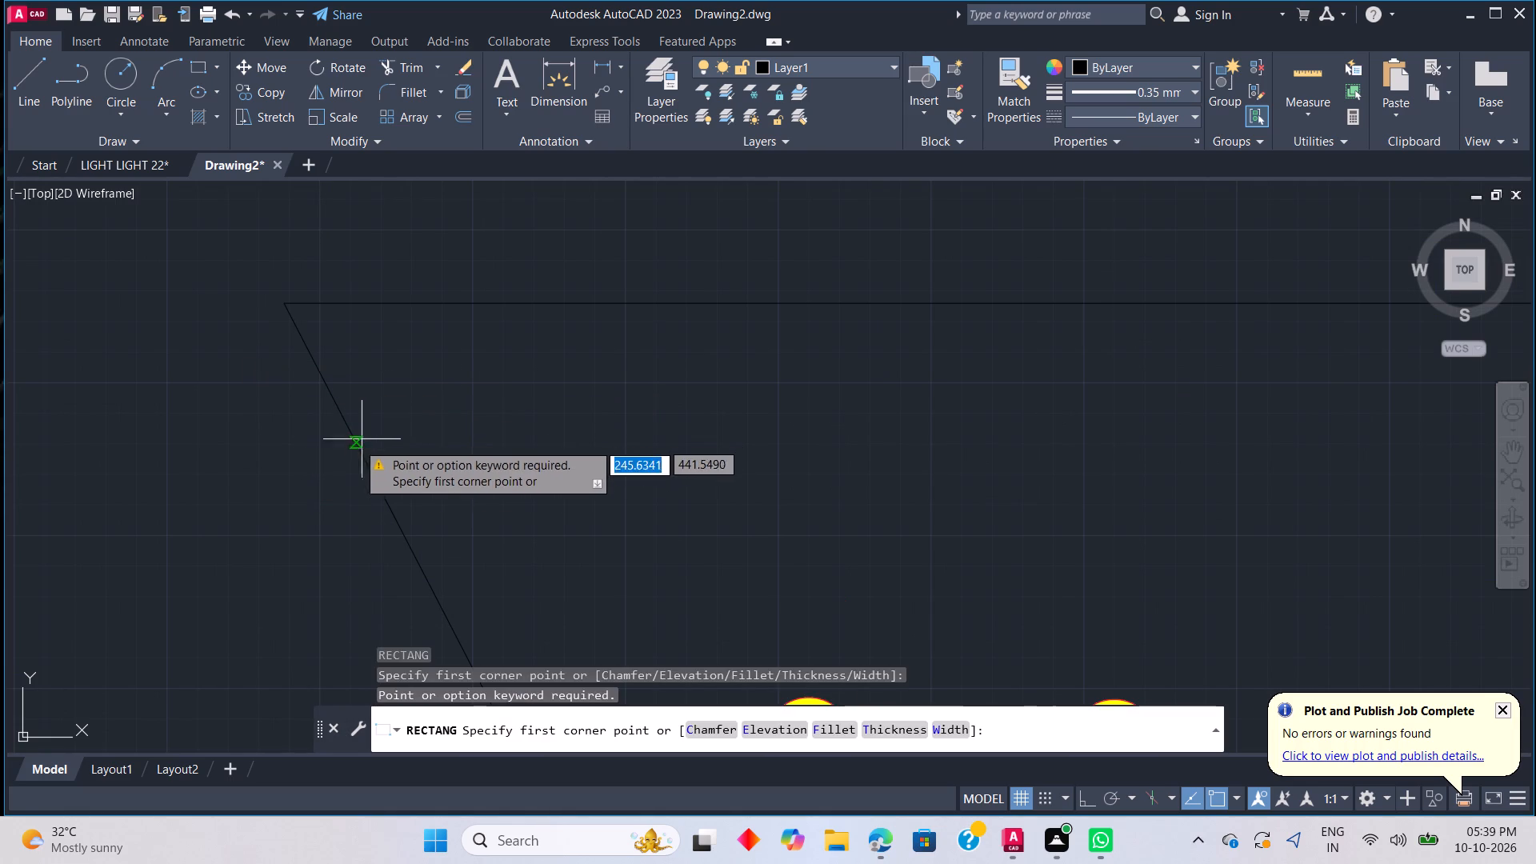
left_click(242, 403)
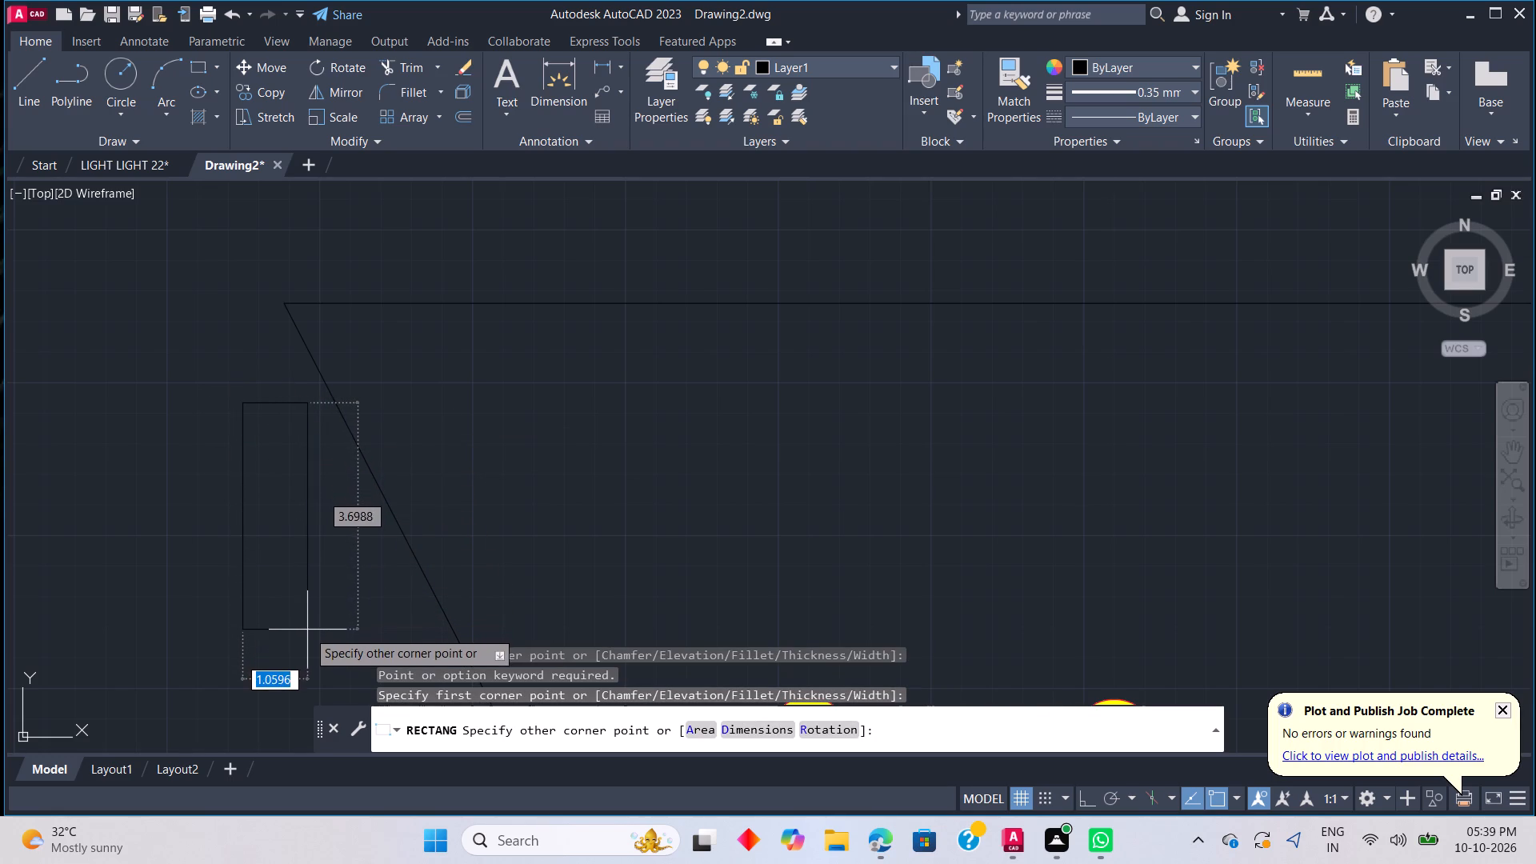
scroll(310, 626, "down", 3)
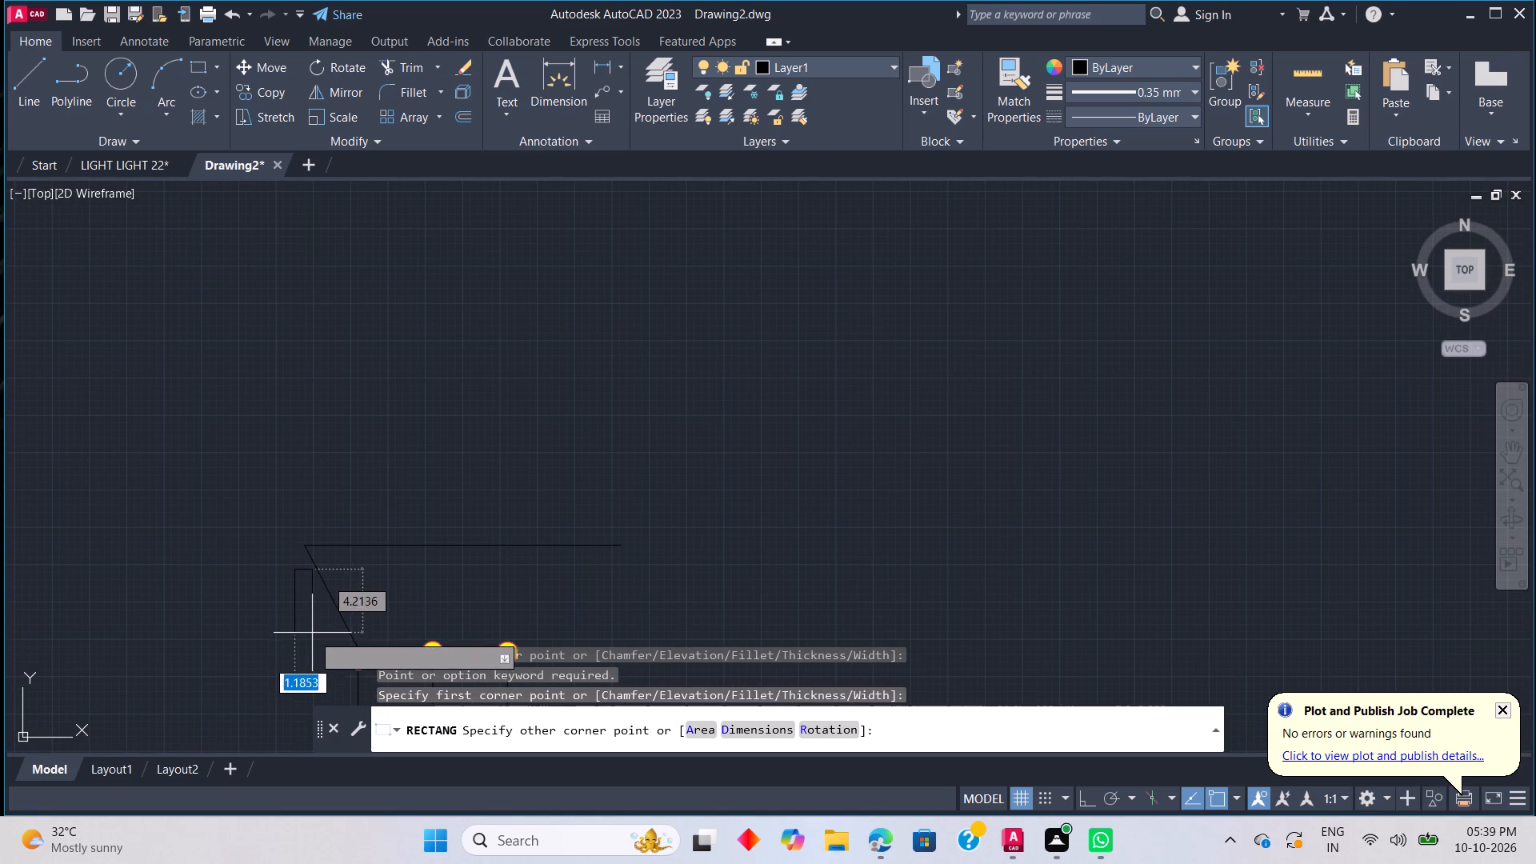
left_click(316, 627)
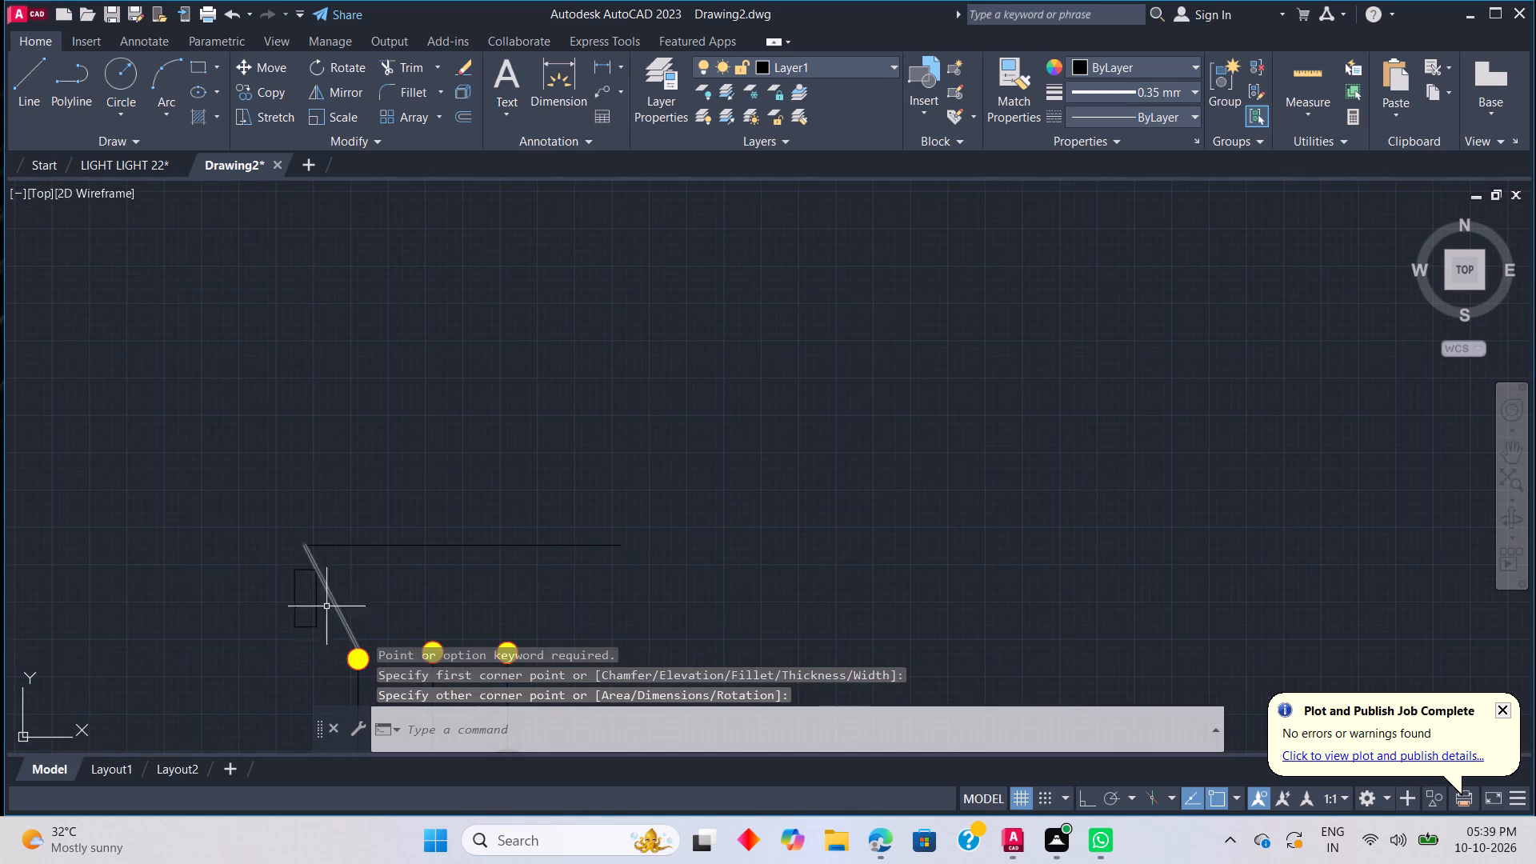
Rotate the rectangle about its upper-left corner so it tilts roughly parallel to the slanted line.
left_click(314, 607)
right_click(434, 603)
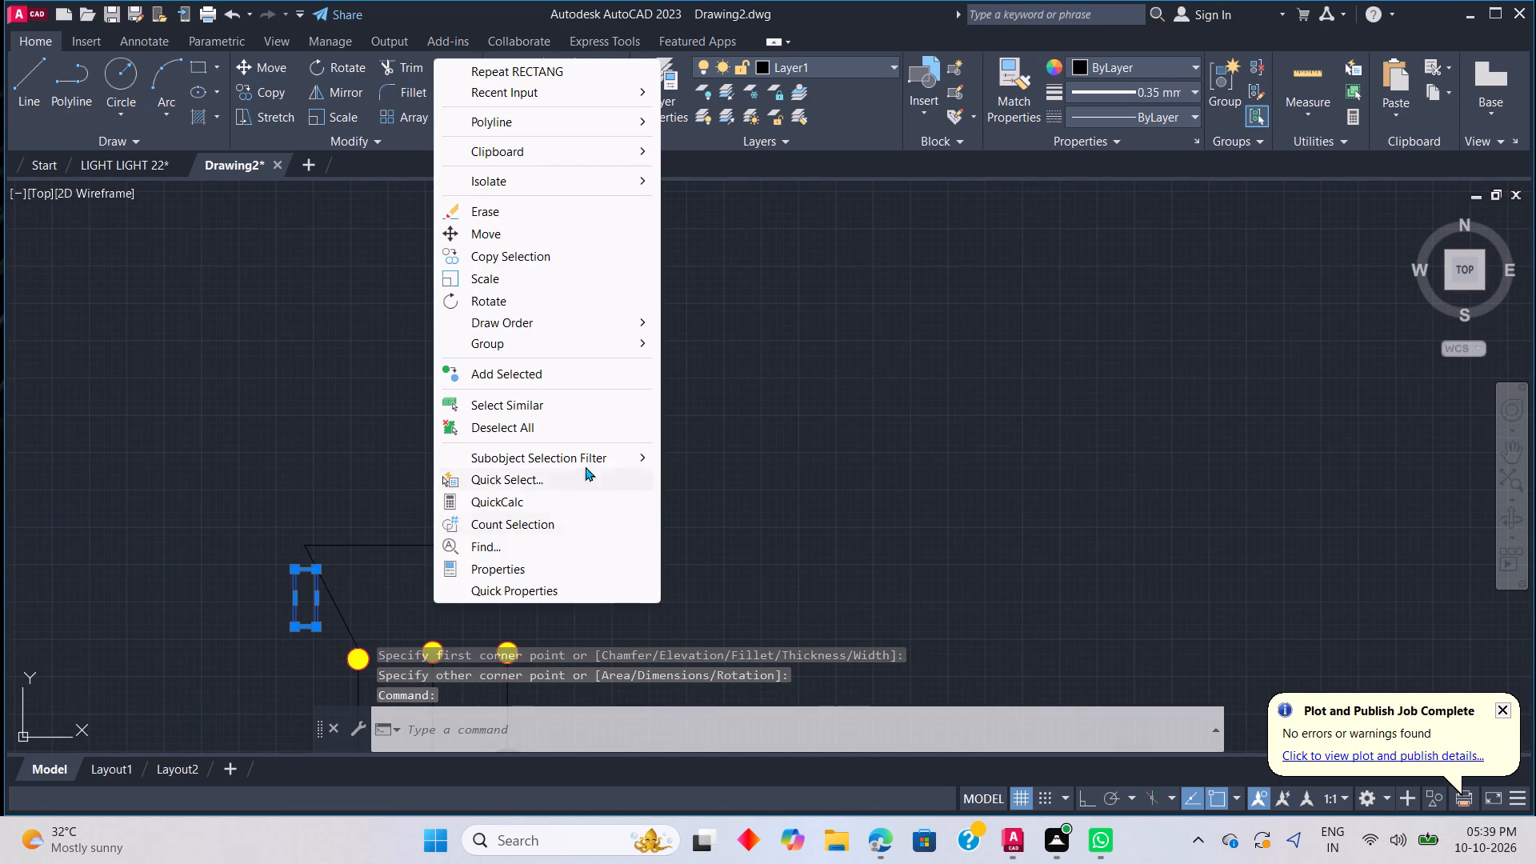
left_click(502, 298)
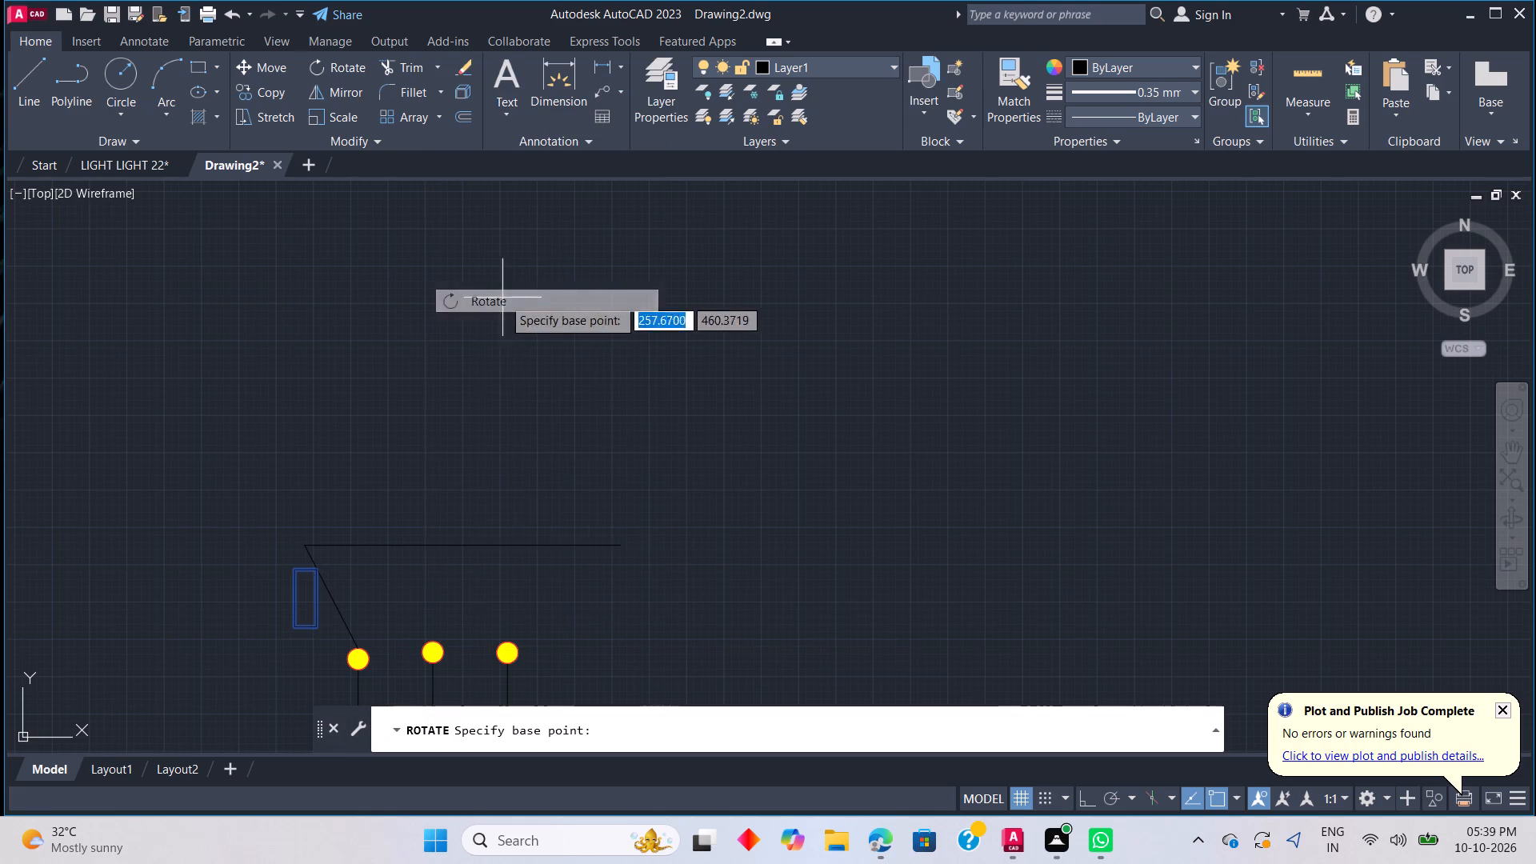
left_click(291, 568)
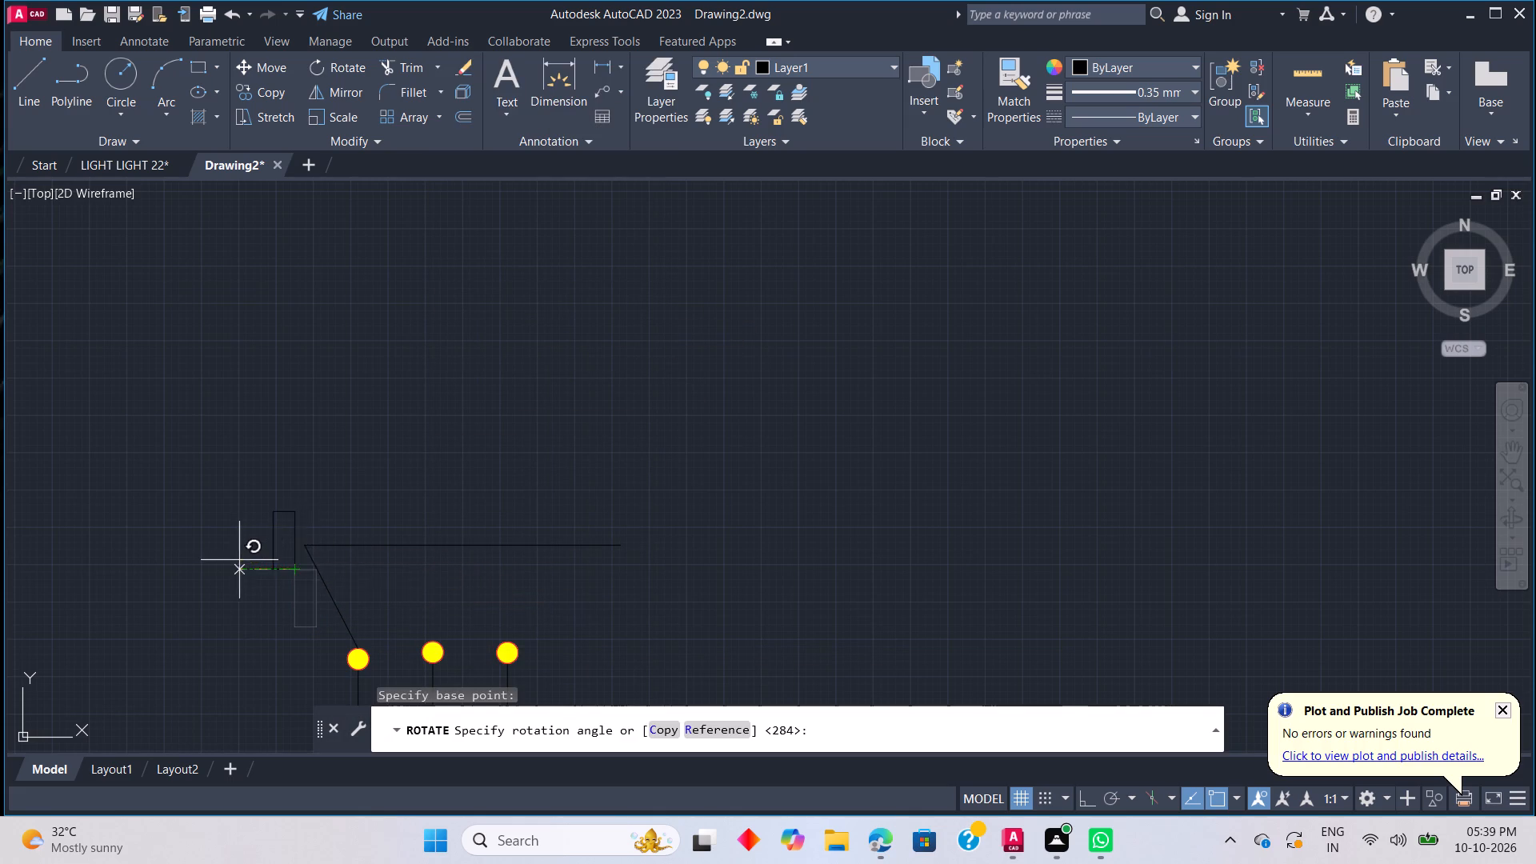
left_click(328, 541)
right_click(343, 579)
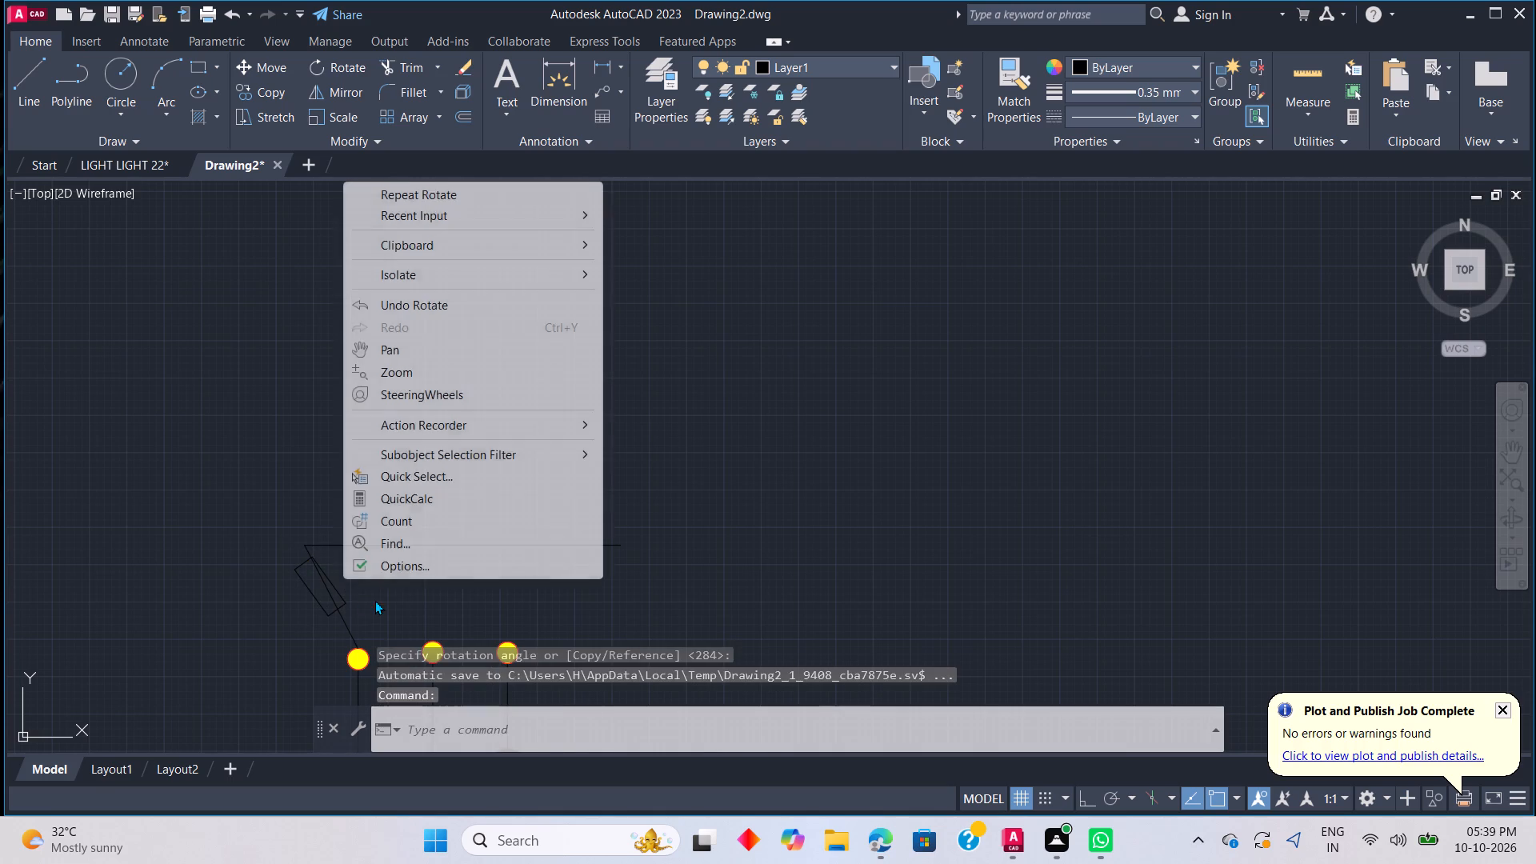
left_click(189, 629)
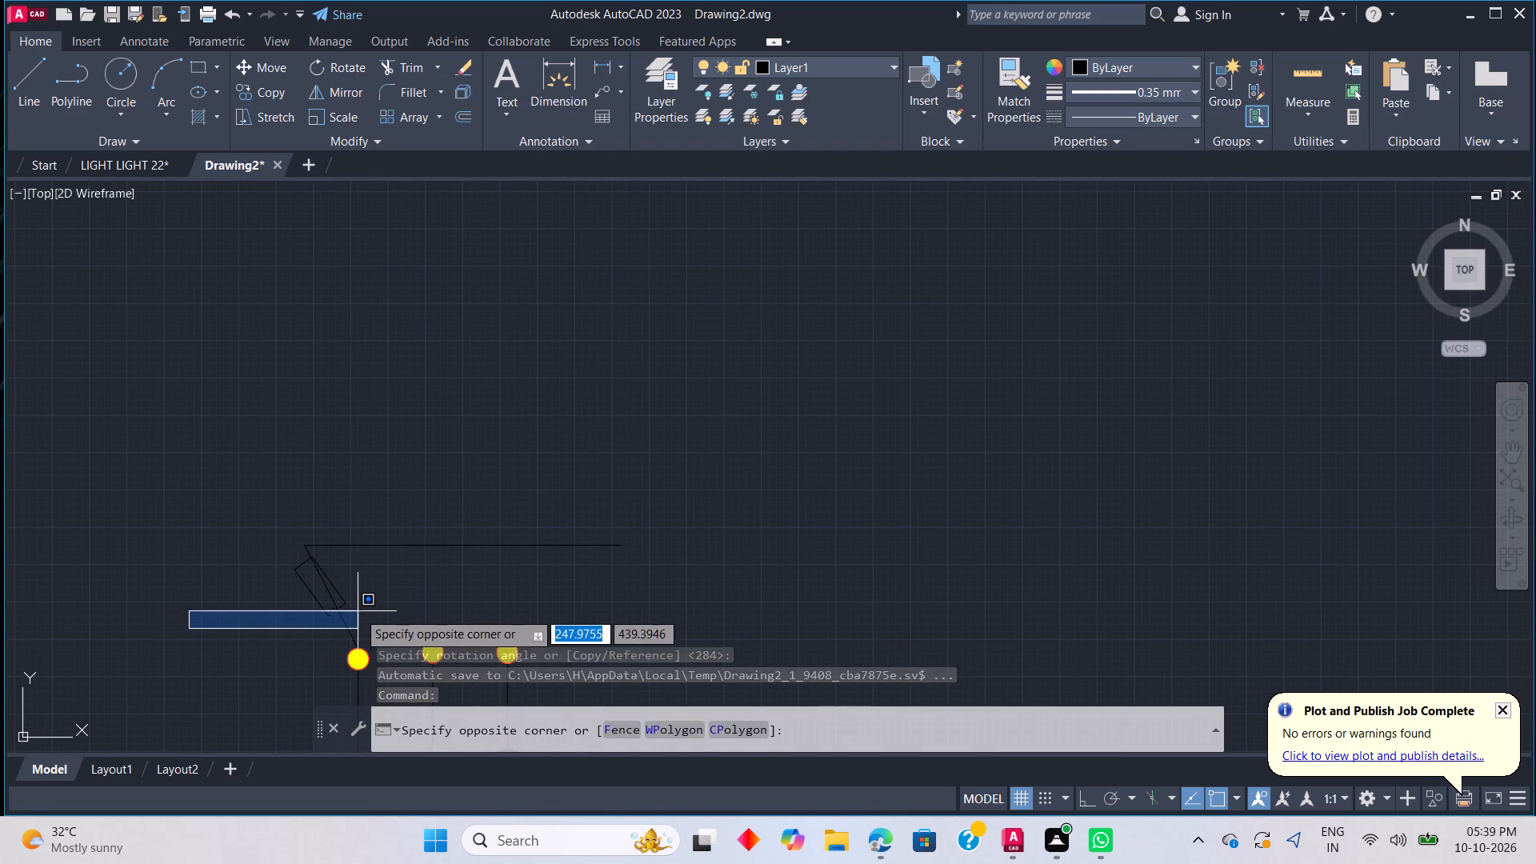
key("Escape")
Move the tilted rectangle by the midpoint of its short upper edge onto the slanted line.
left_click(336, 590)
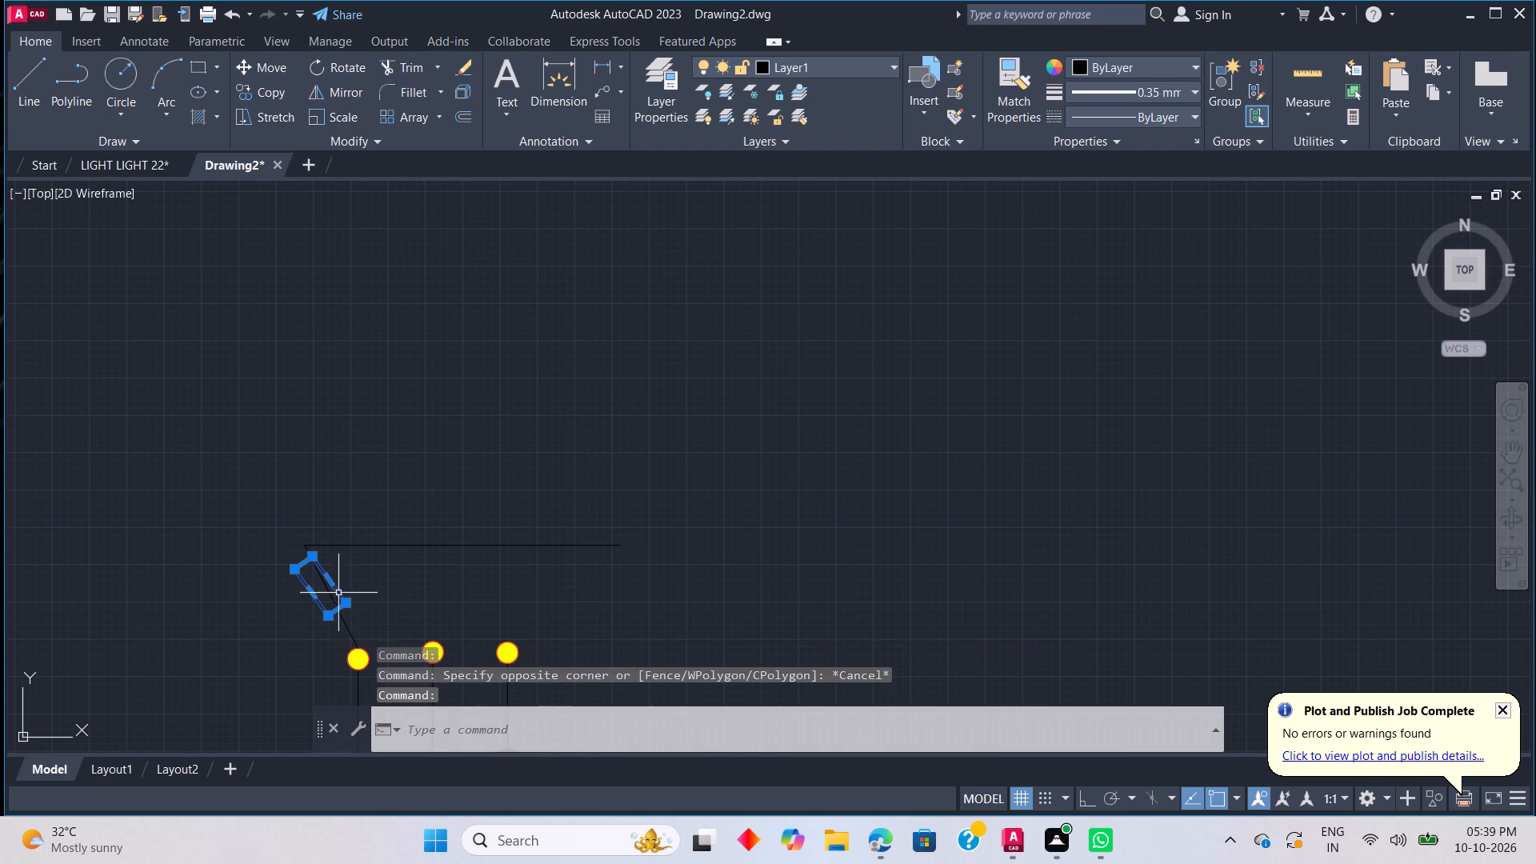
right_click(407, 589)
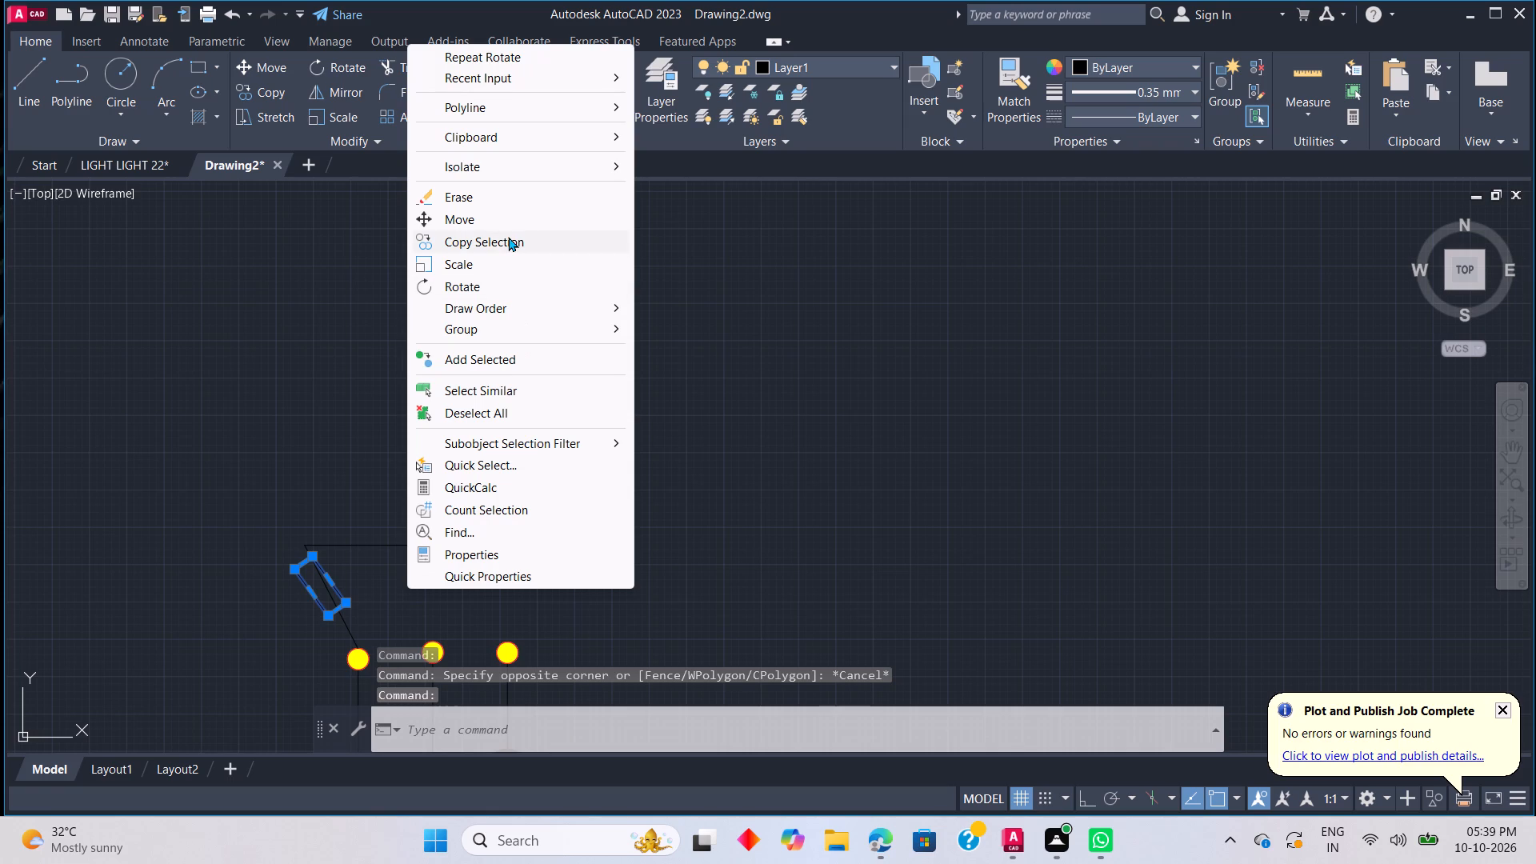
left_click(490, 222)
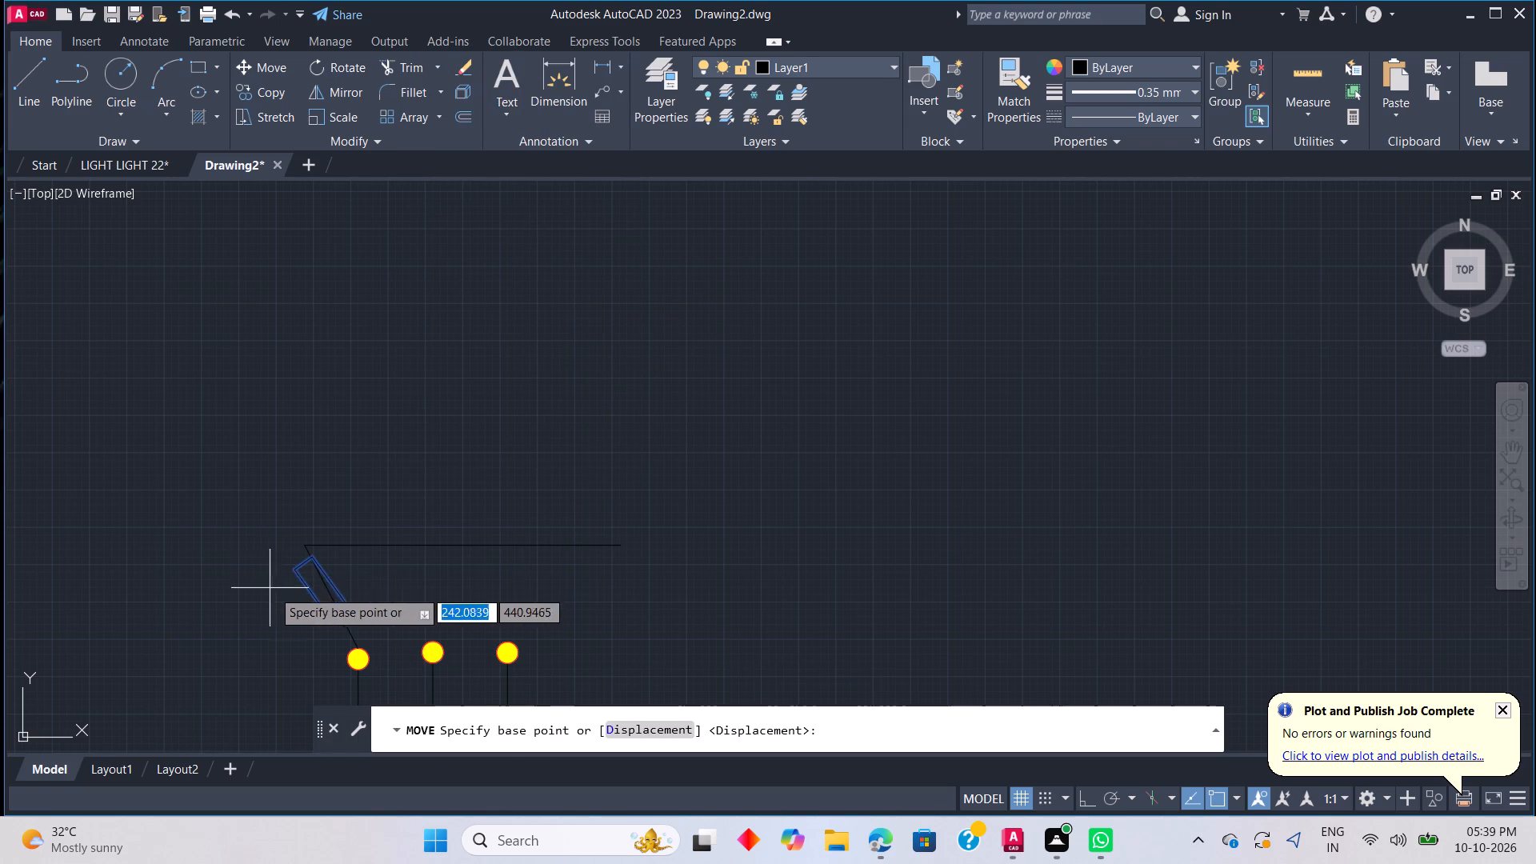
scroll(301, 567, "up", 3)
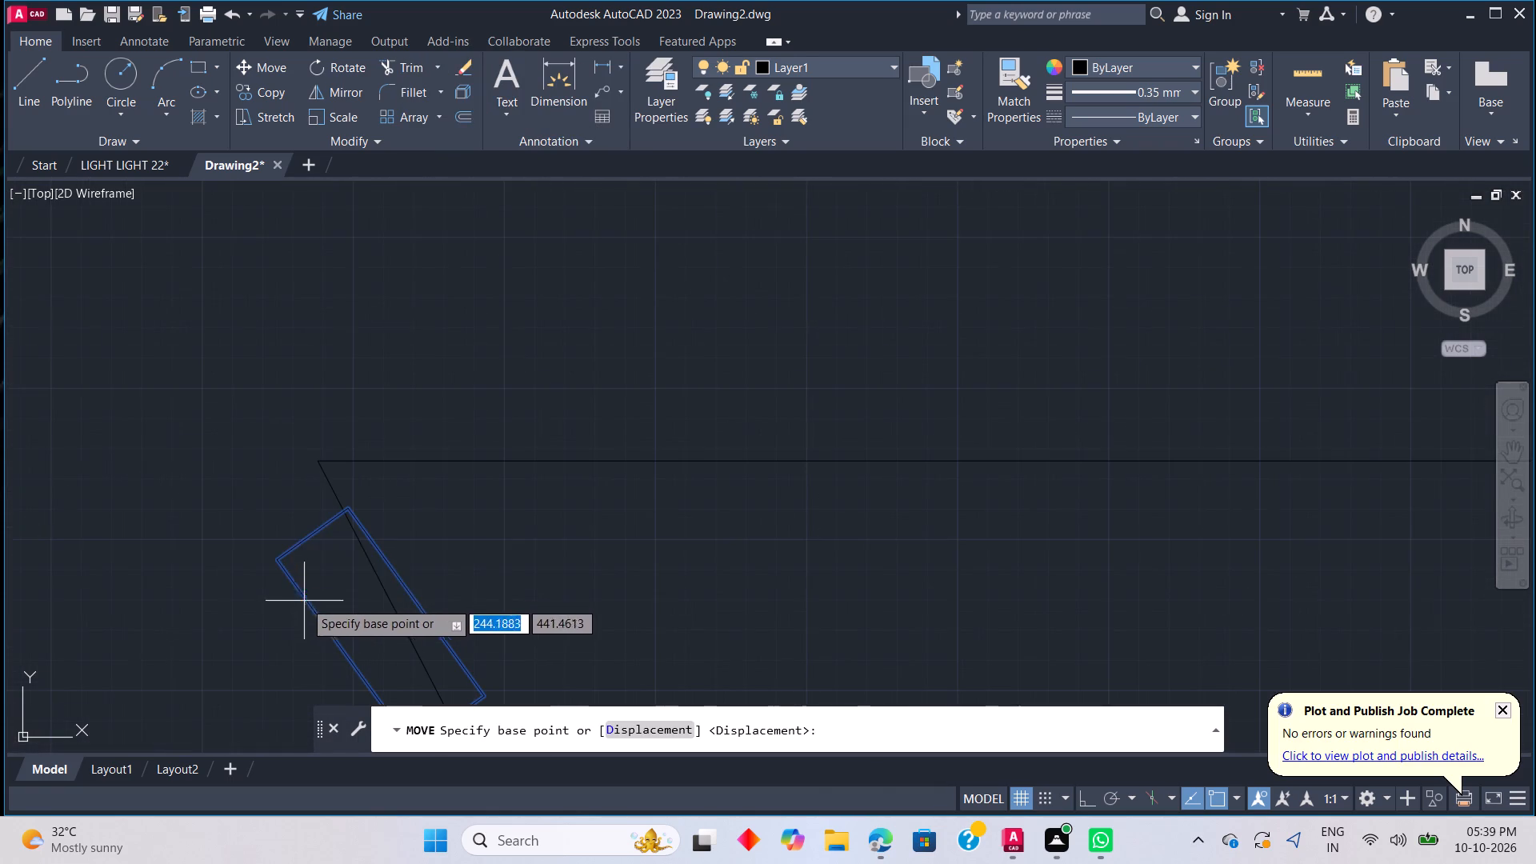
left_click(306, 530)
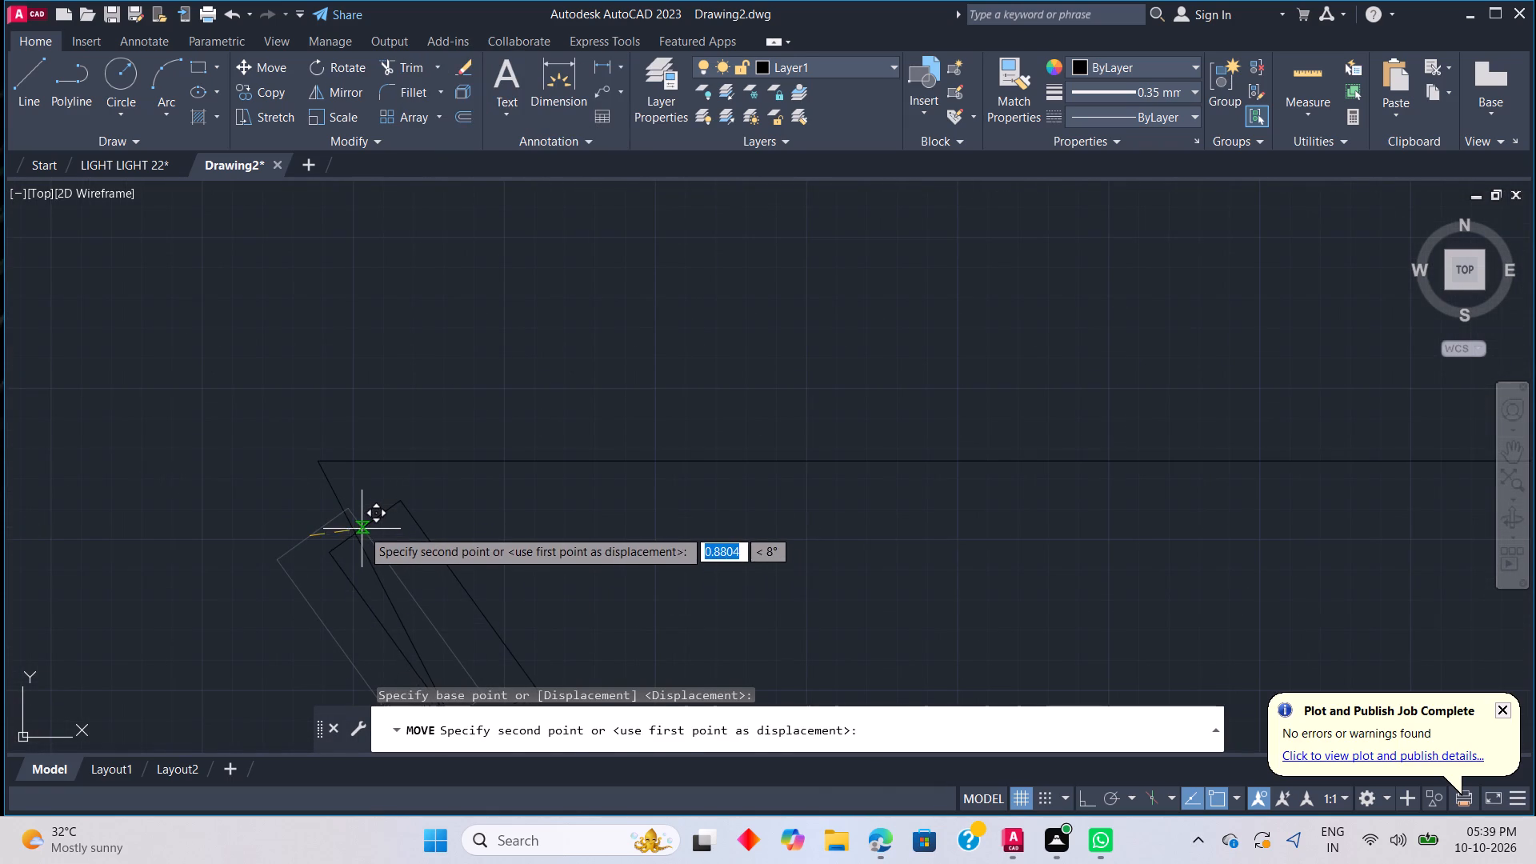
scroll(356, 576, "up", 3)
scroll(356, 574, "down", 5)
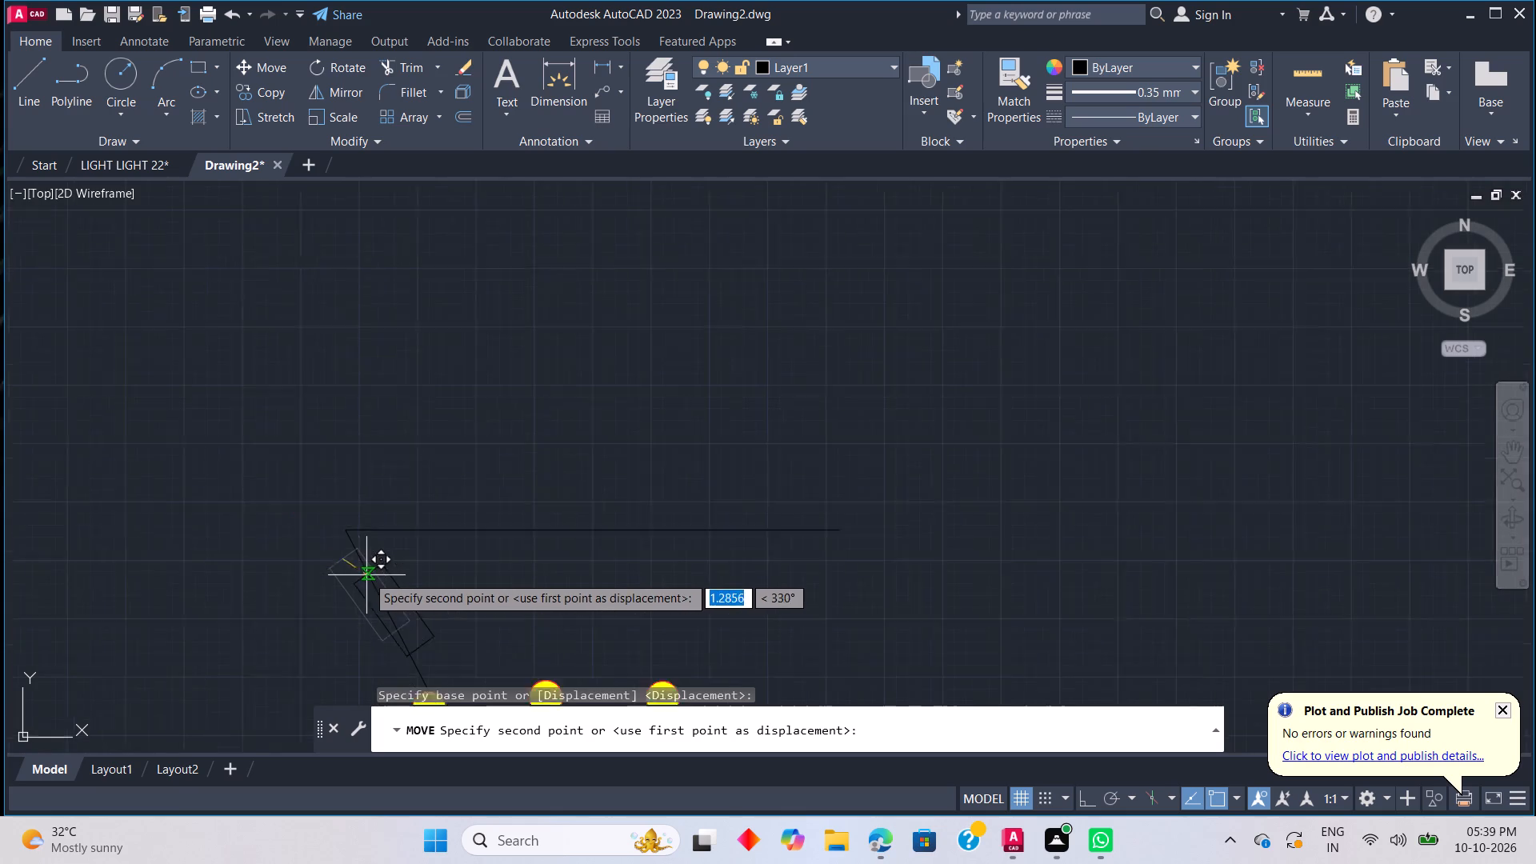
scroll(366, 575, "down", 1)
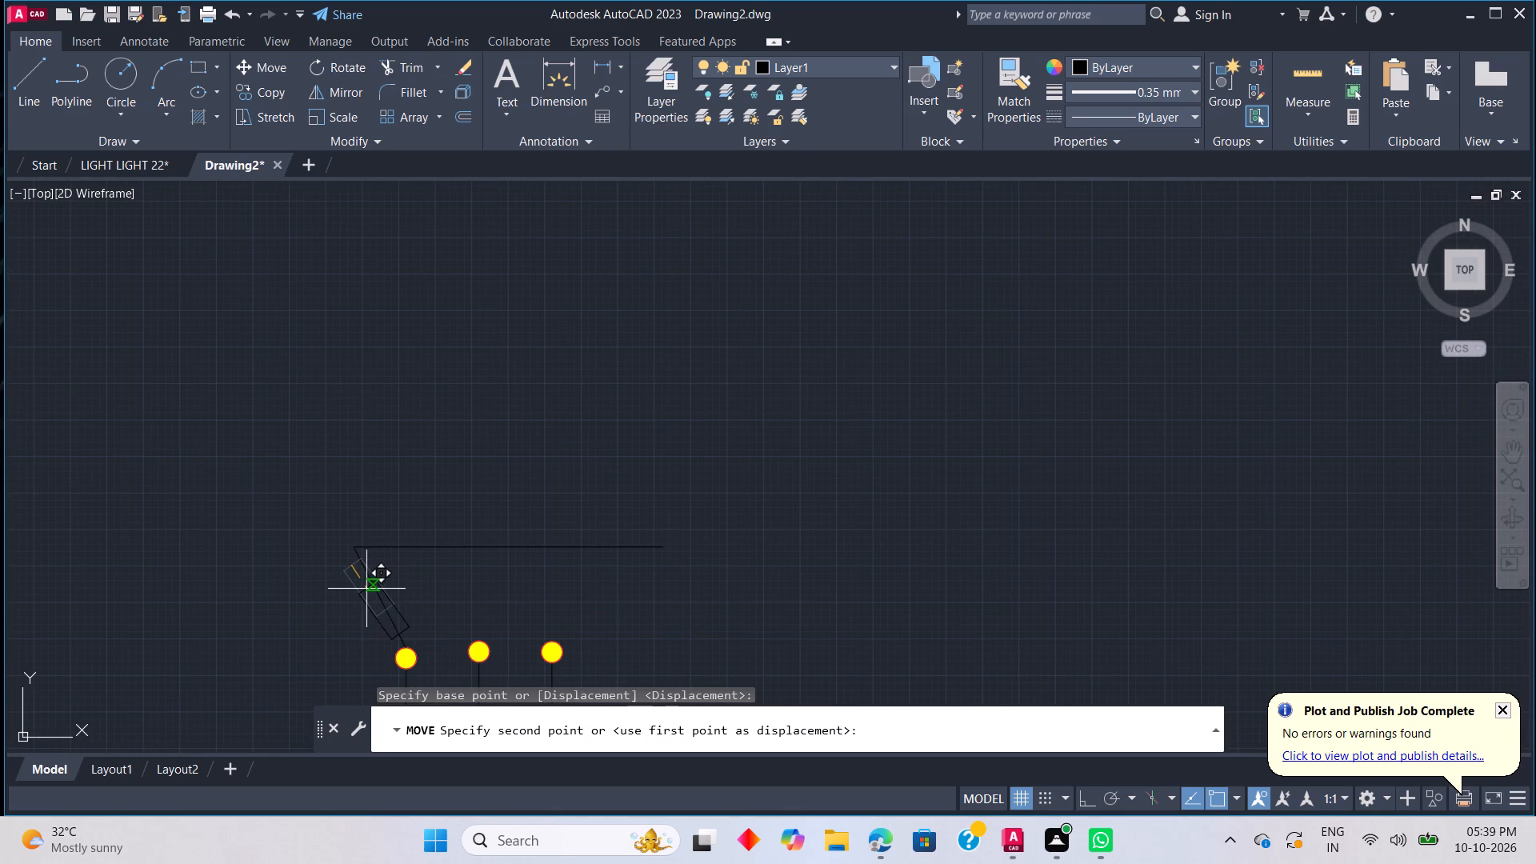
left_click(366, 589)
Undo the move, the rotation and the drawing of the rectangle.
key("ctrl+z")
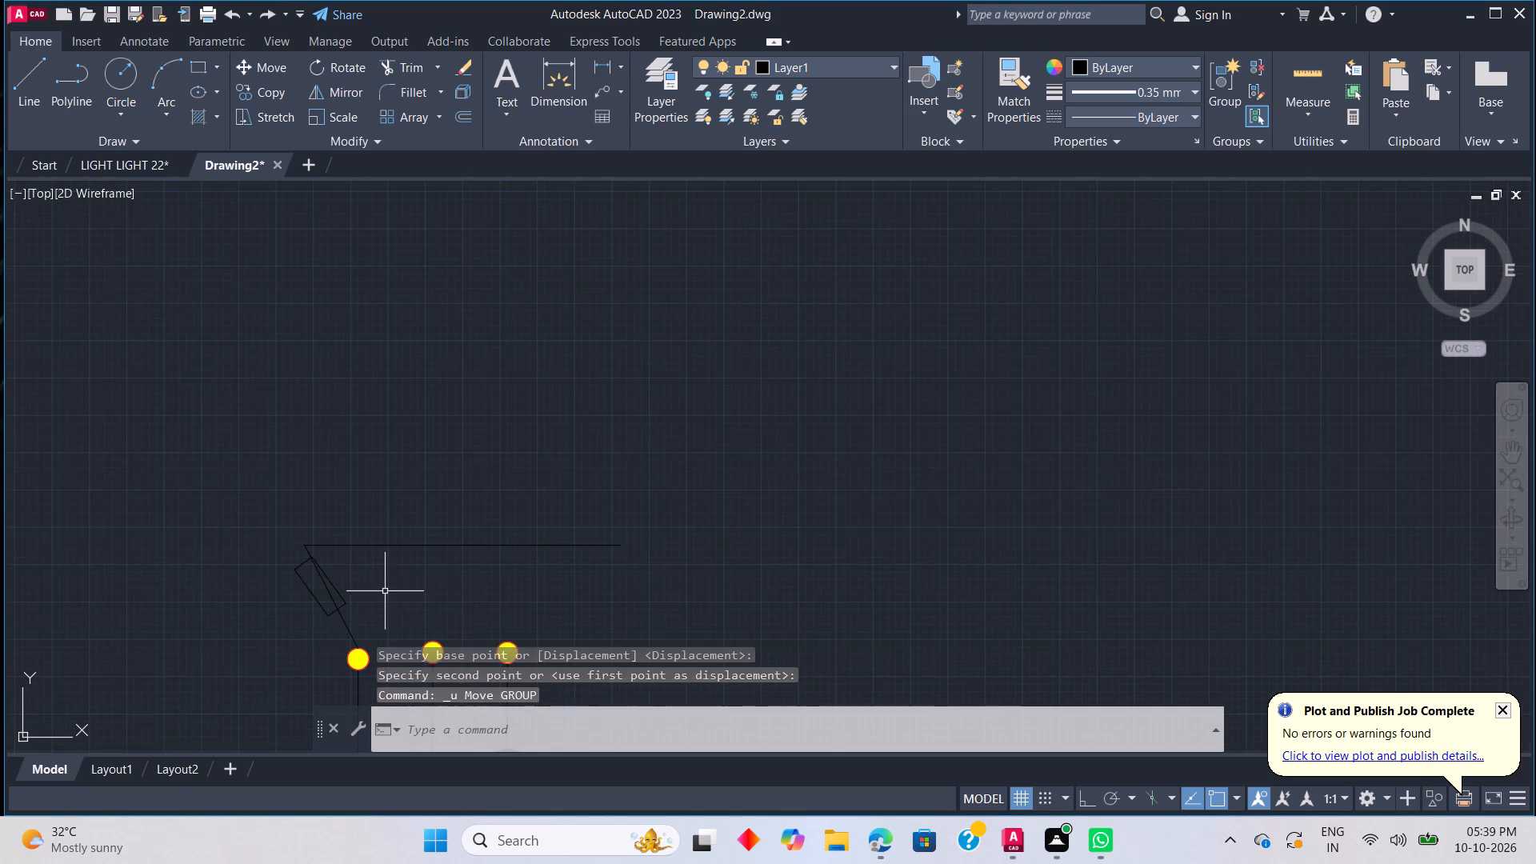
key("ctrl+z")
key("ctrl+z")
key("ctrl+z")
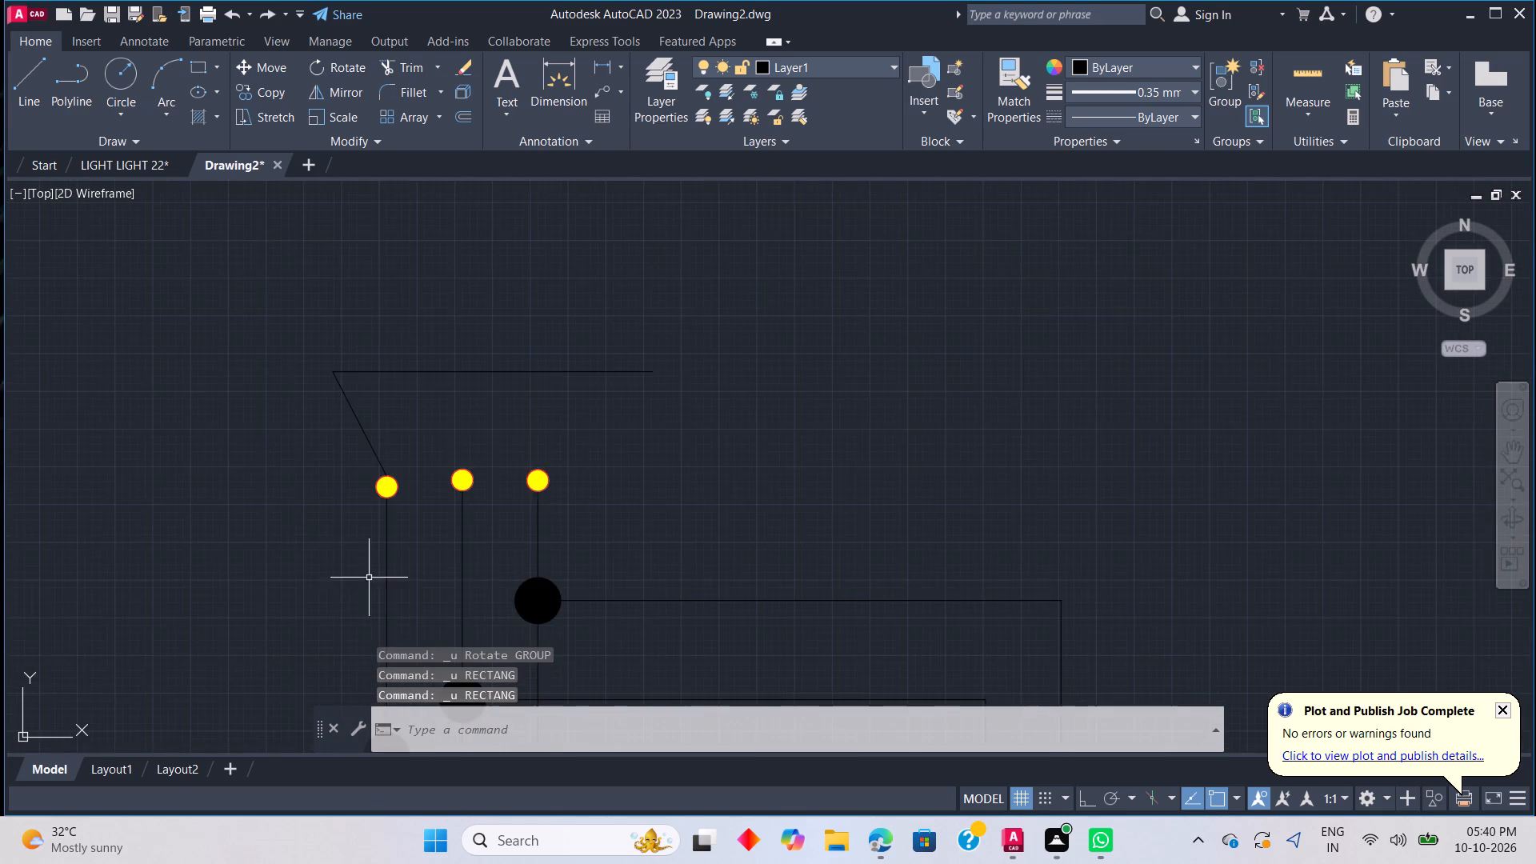
Undo the slanted and horizontal line drawn above the terminal circles.
key("ctrl+z")
key("ctrl+z")
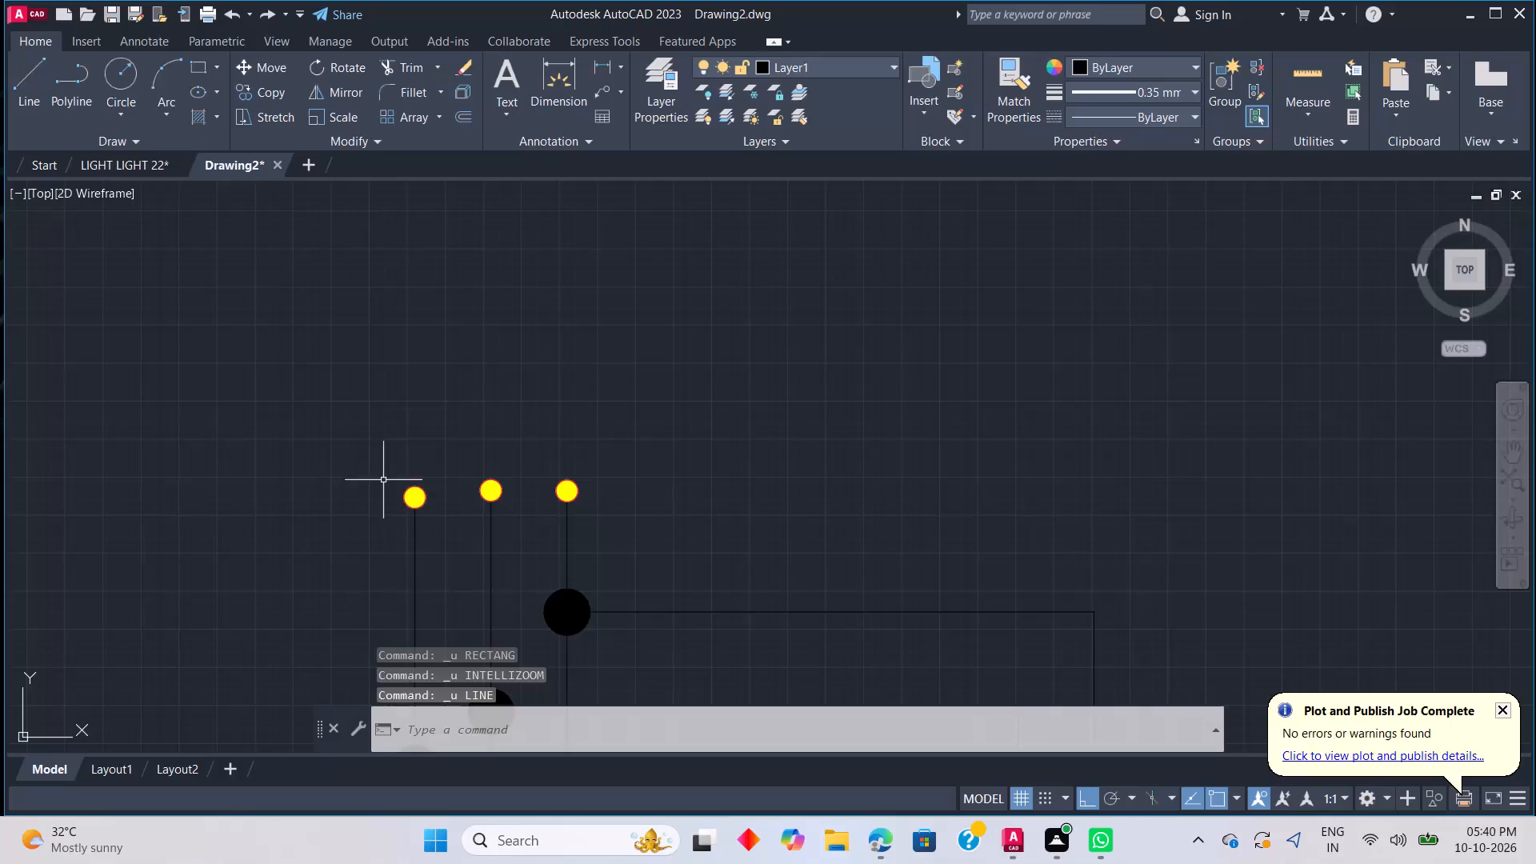
With Ortho on, draw a short free-standing vertical line above and to the left of the left terminal circle.
key("l")
key("space")
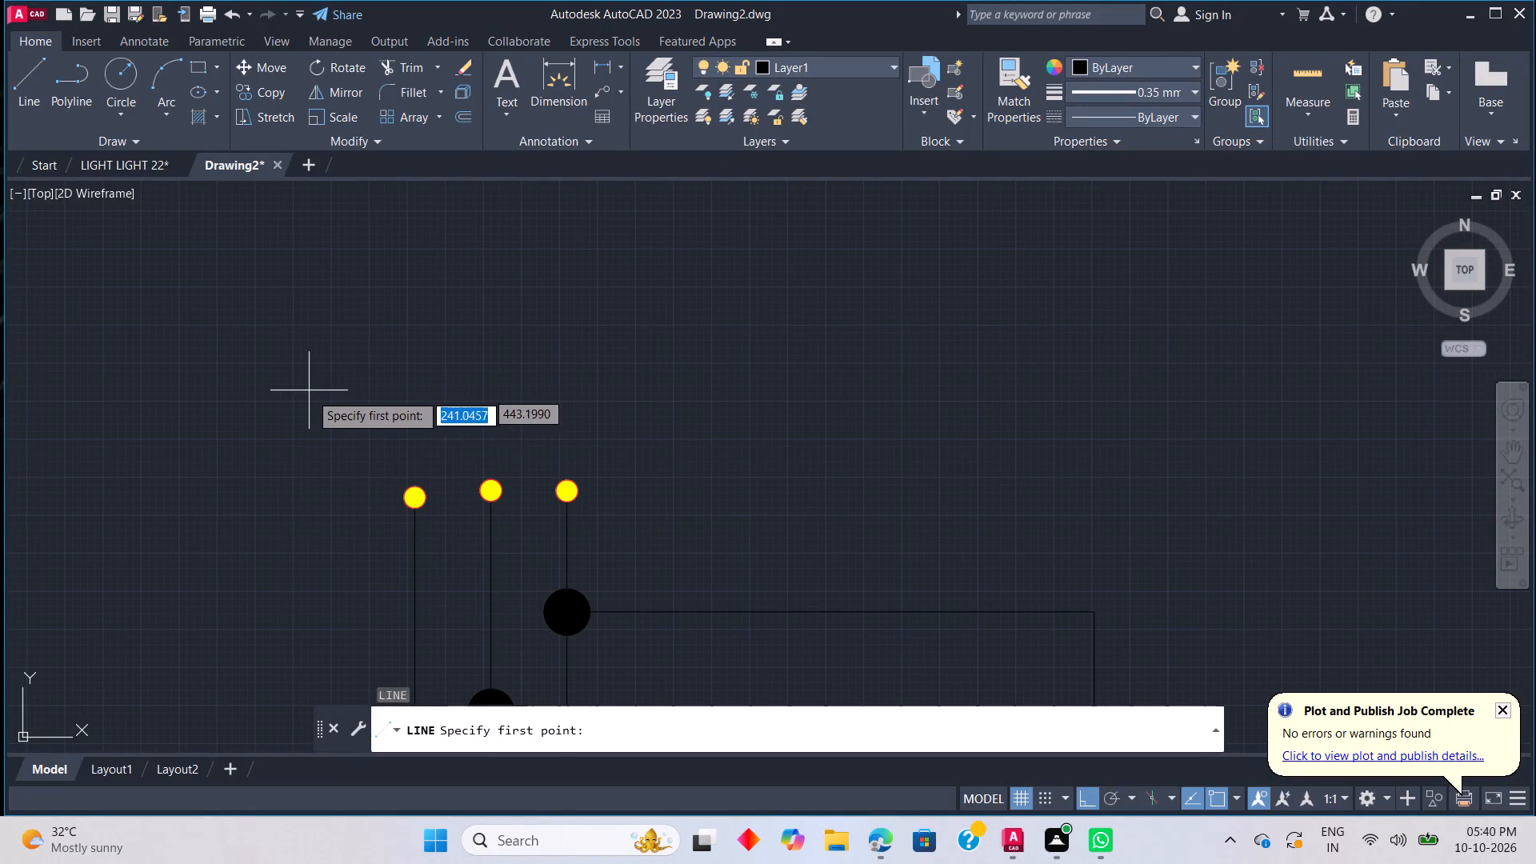
left_click(294, 407)
left_click(277, 274)
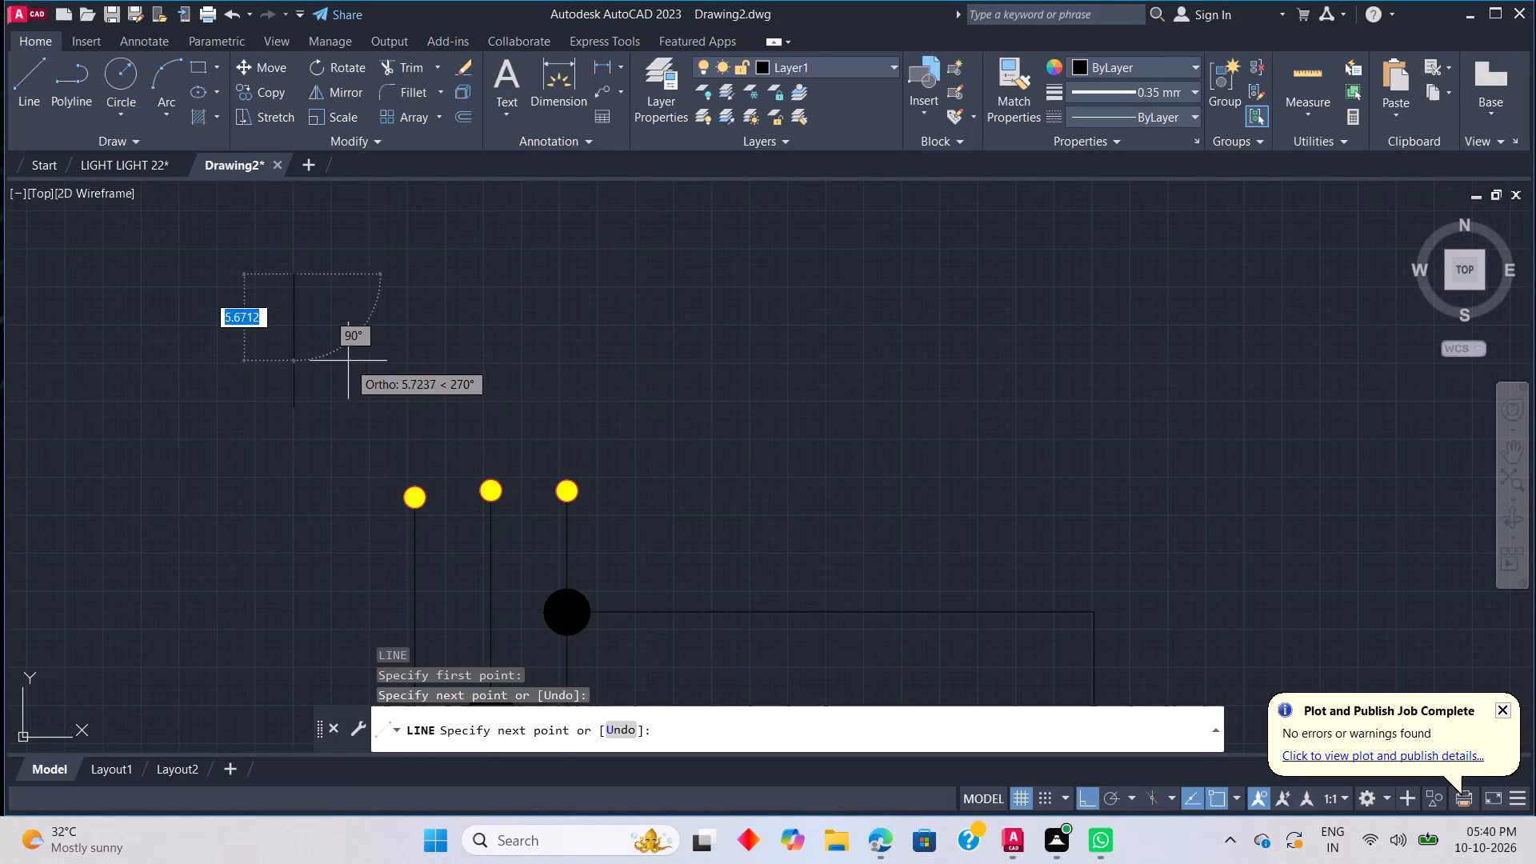
key("Escape")
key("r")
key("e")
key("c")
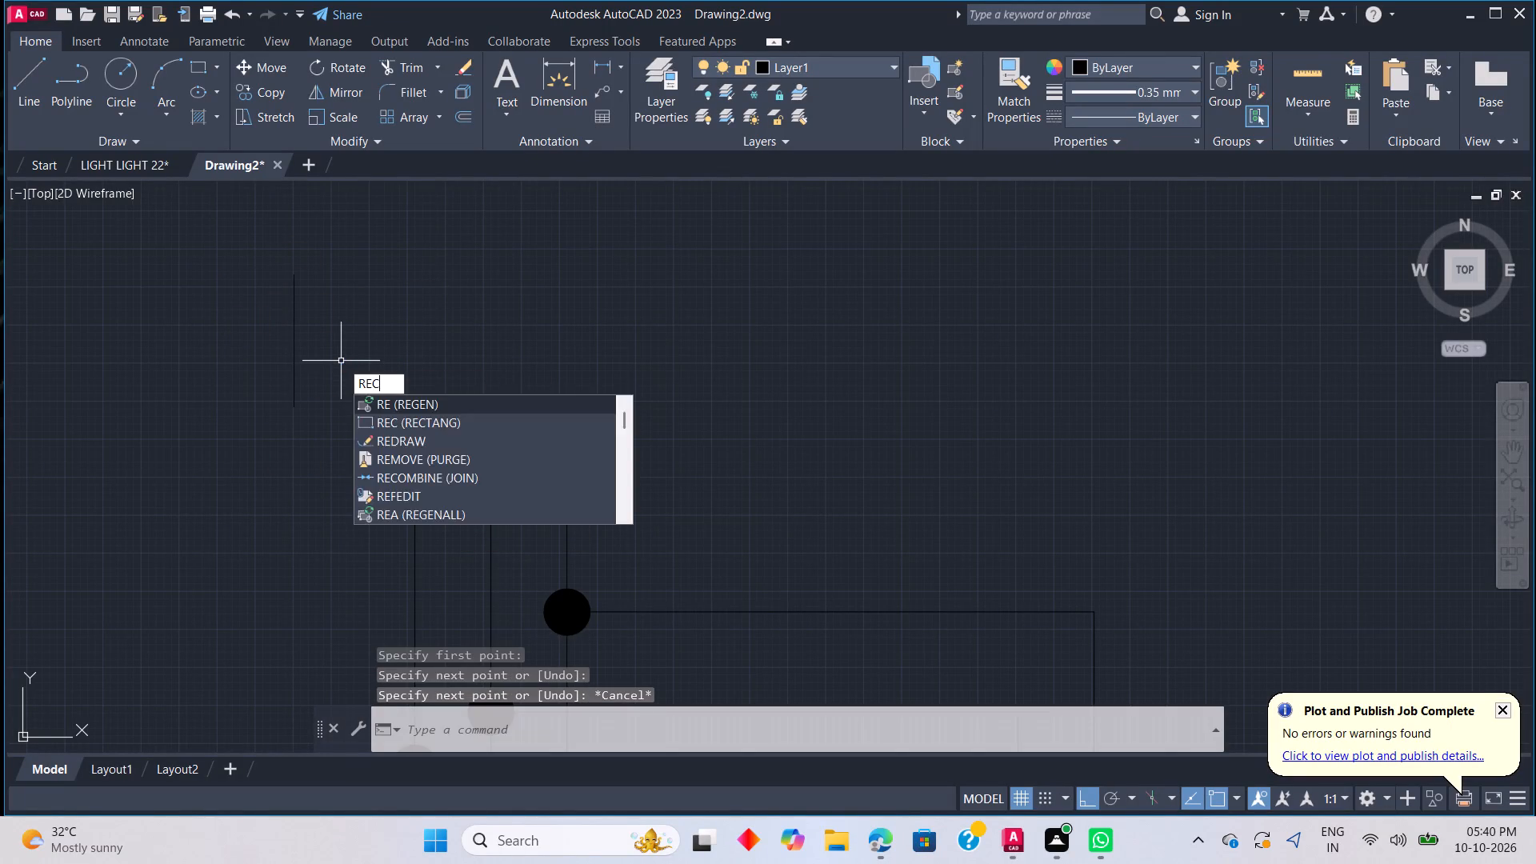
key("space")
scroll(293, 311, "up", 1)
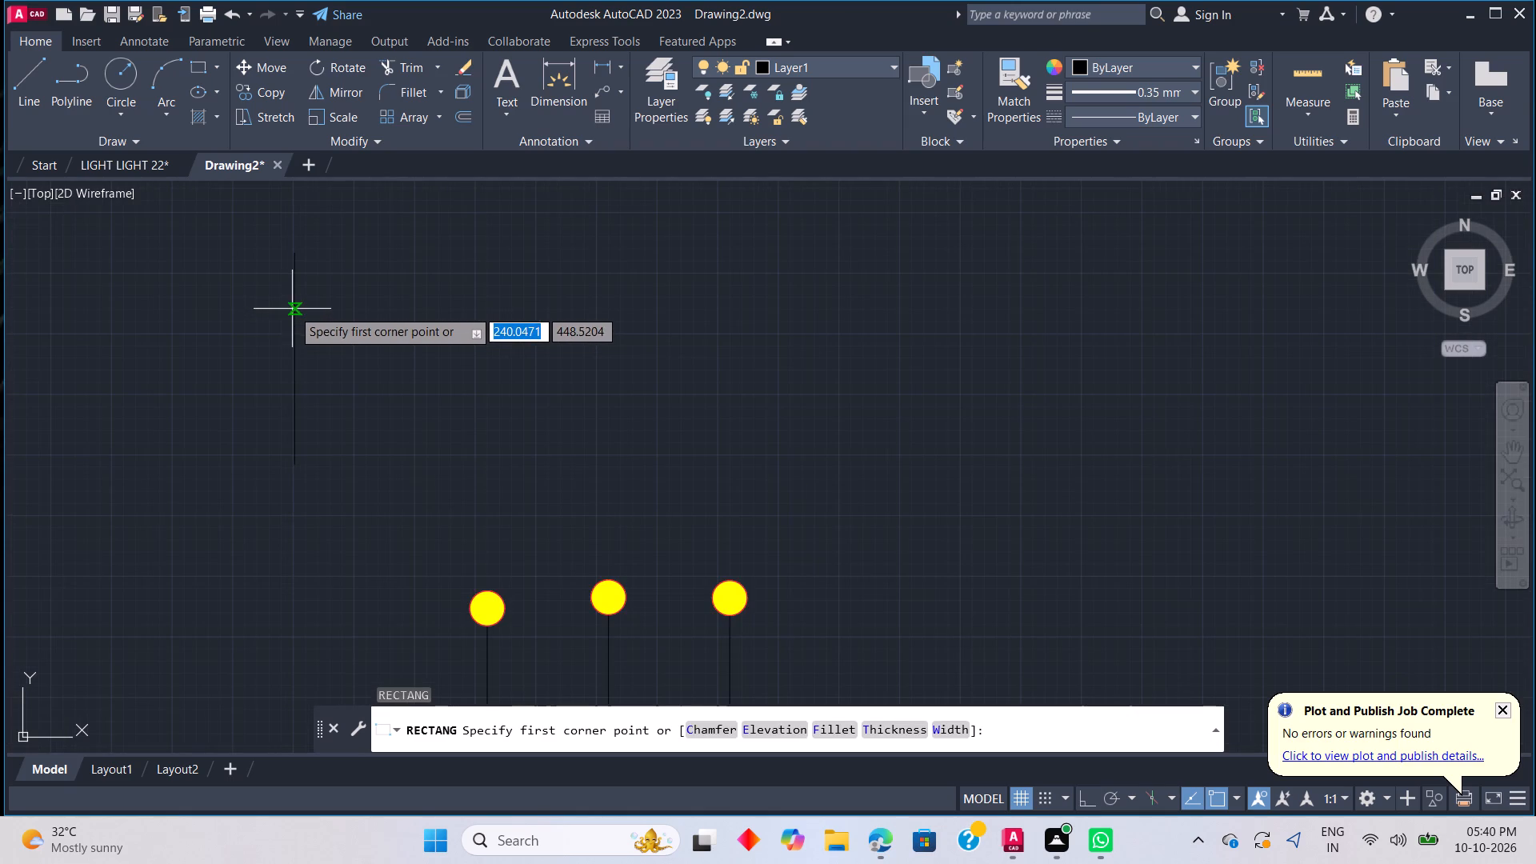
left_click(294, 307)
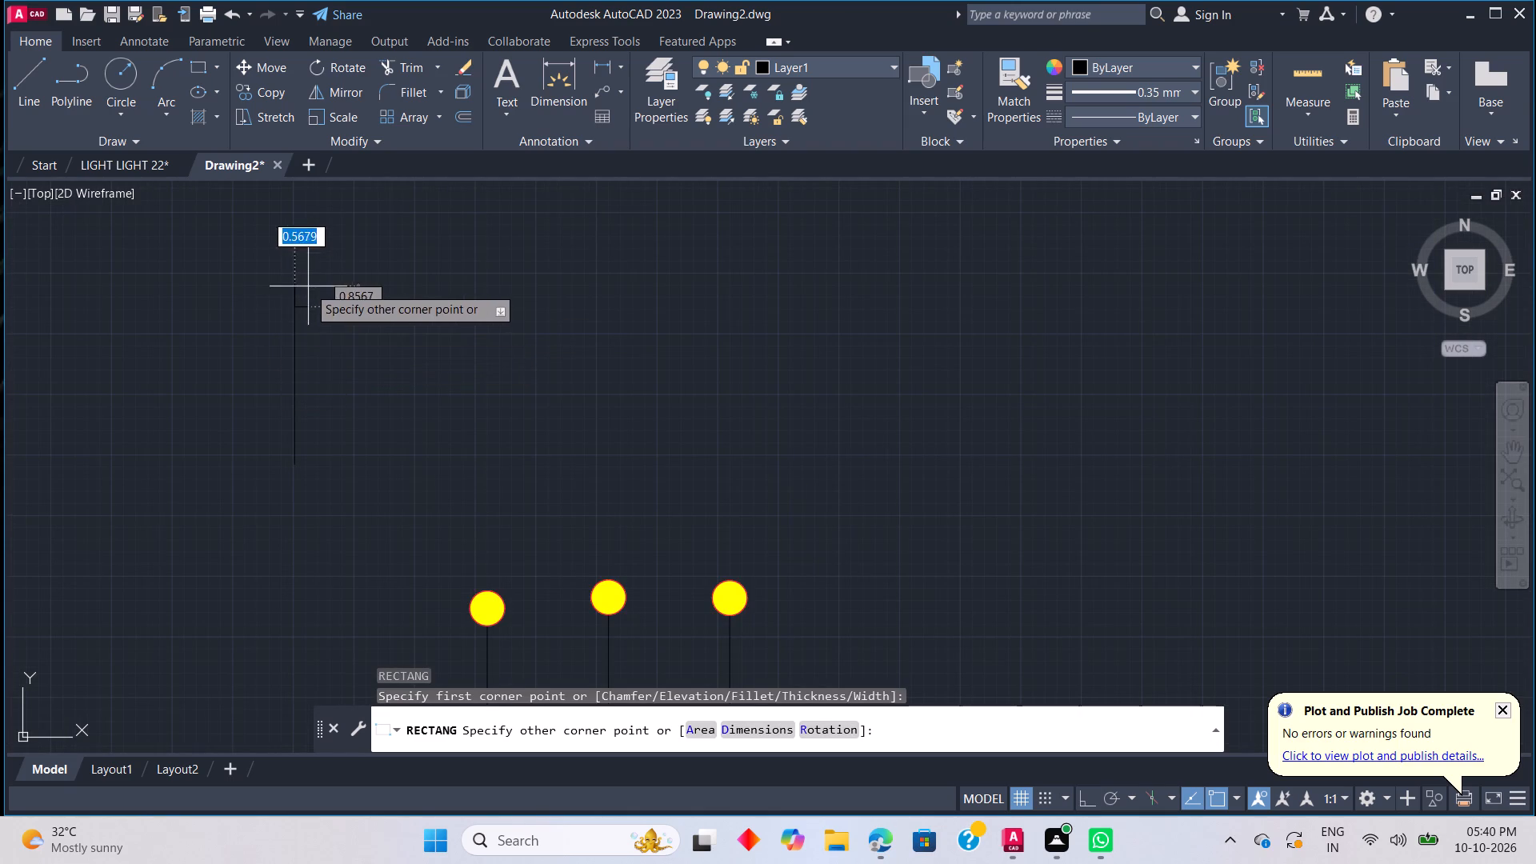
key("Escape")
Draw a rectangle about 1.35 wide and 5.47 high around the vertical line, leaving the line's ends projecting above and below.
key("r")
key("e")
key("c")
key("space")
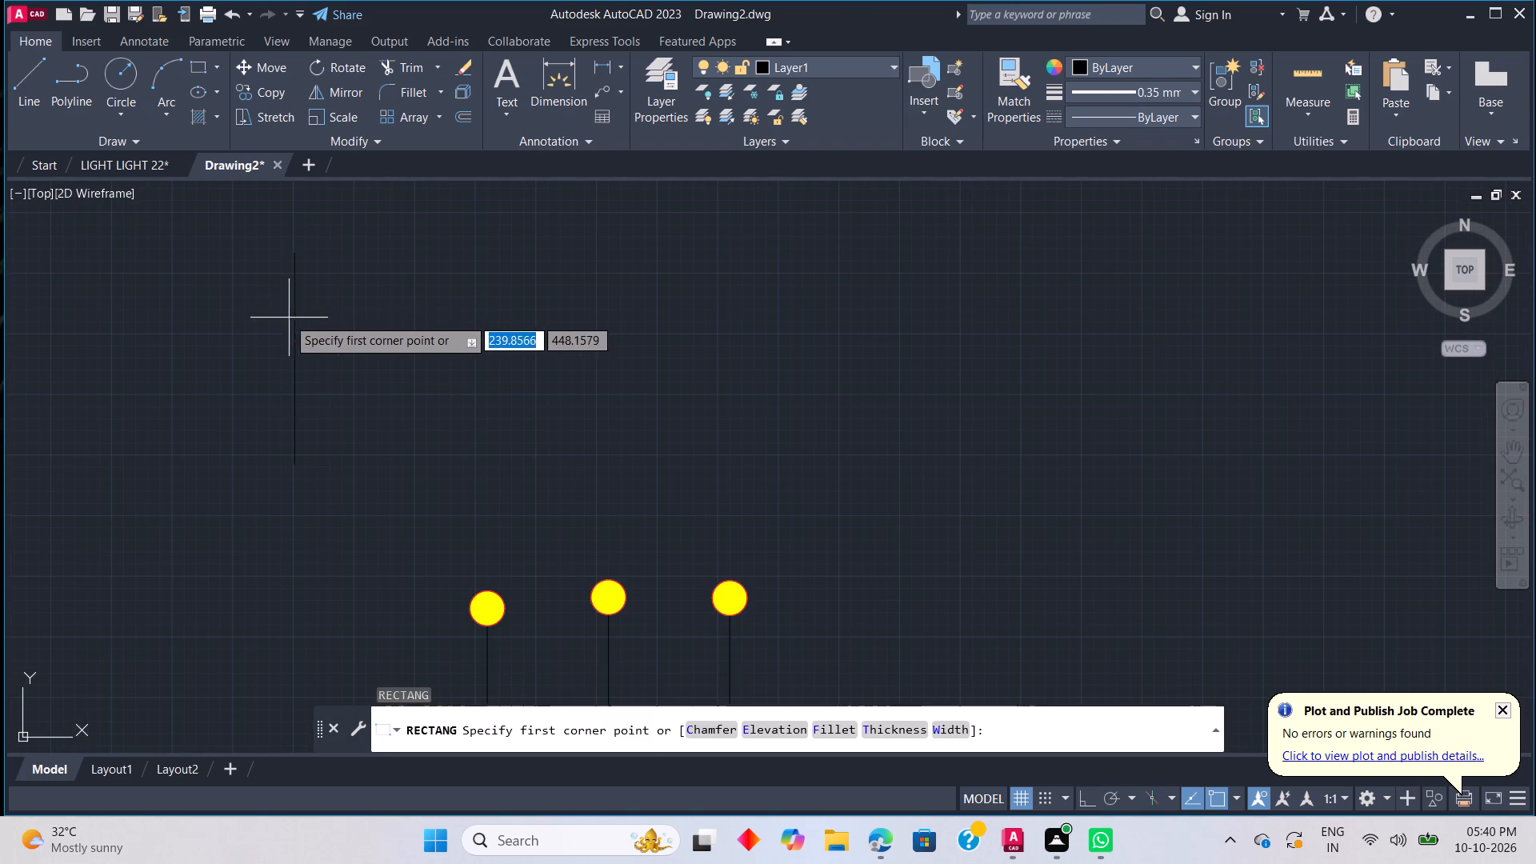
left_click(278, 299)
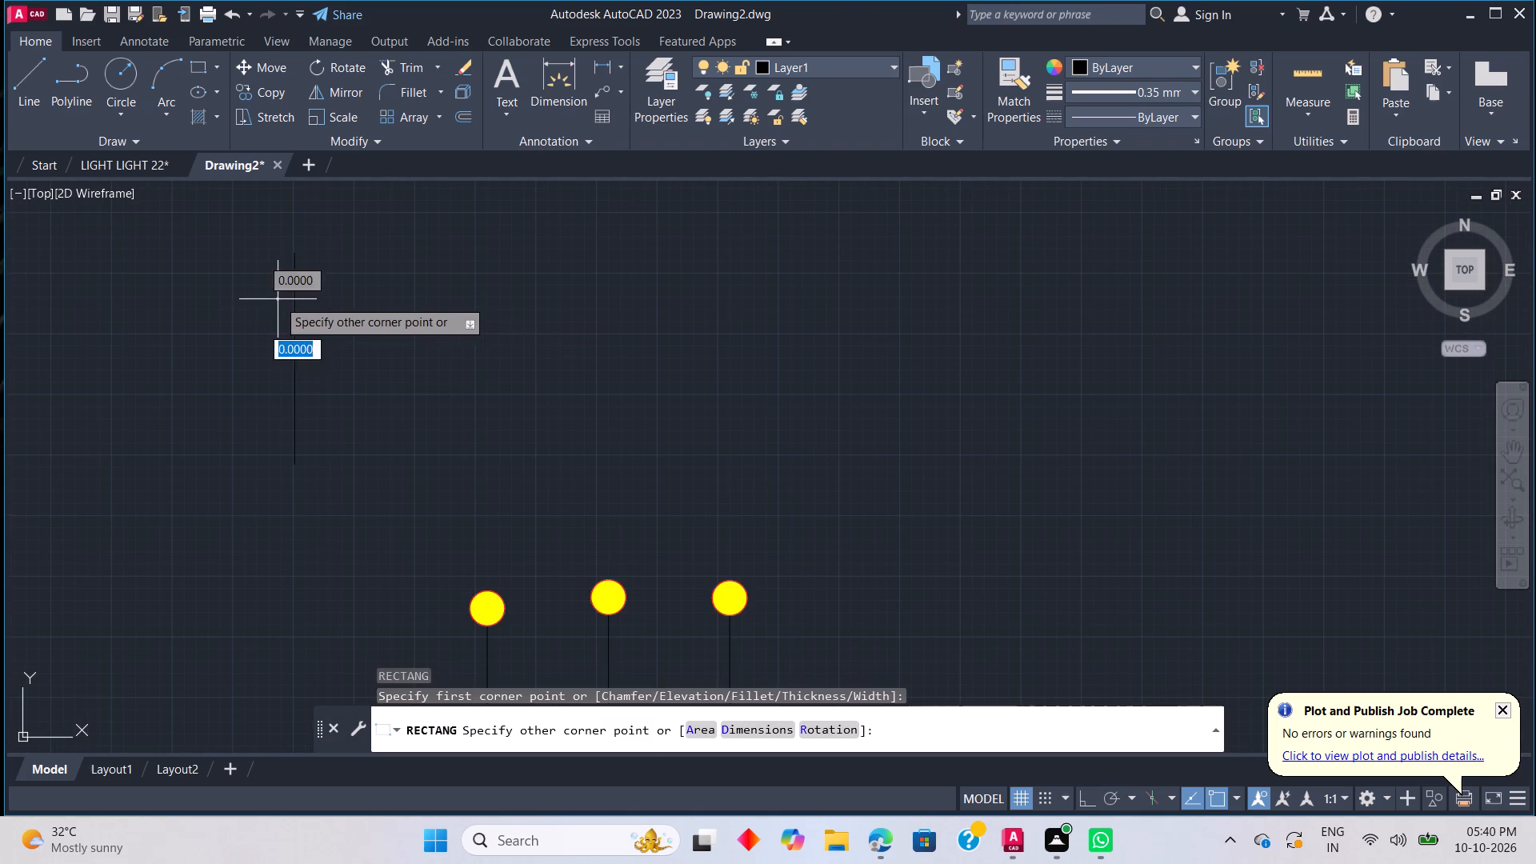
left_click(310, 432)
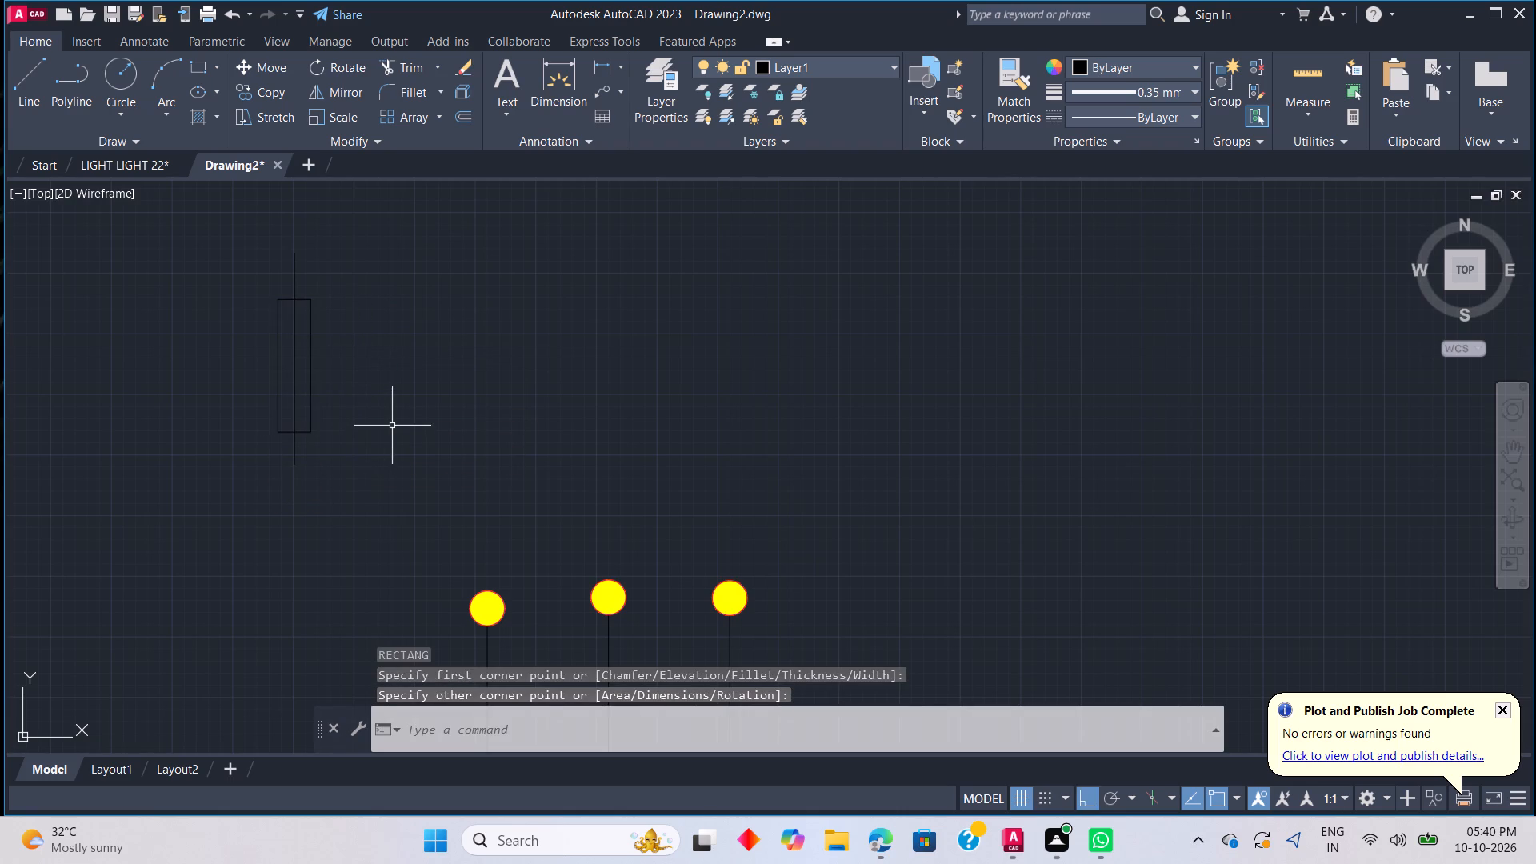
key("Escape")
Rotate the line and rectangle together about the line's lower endpoint with Ortho off, so the symbol leans up-left.
left_click_drag(351, 483, 341, 478)
left_click(226, 232)
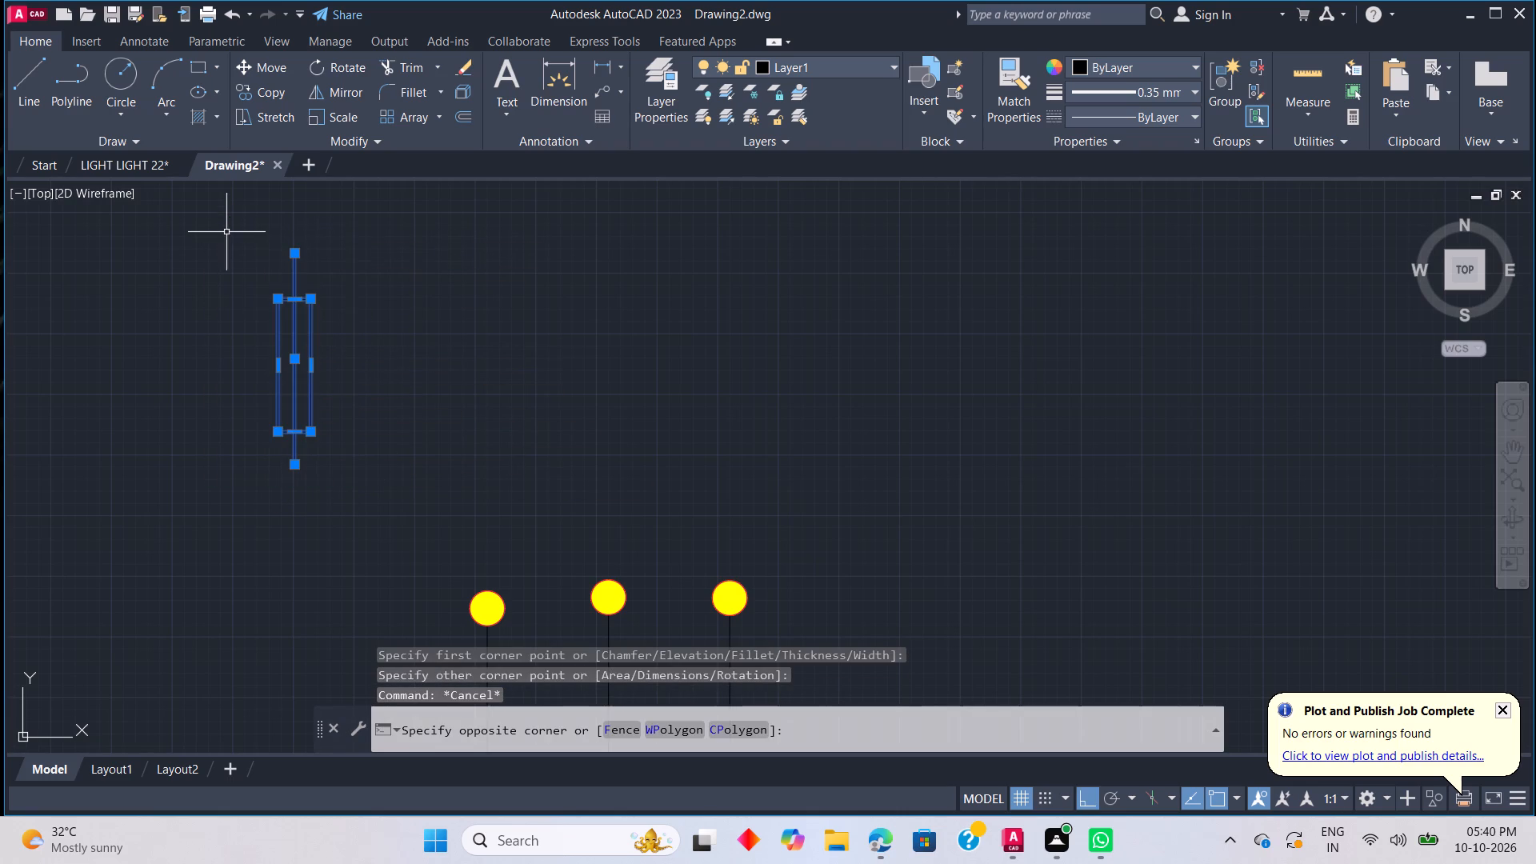
right_click_drag(342, 341, 339, 361)
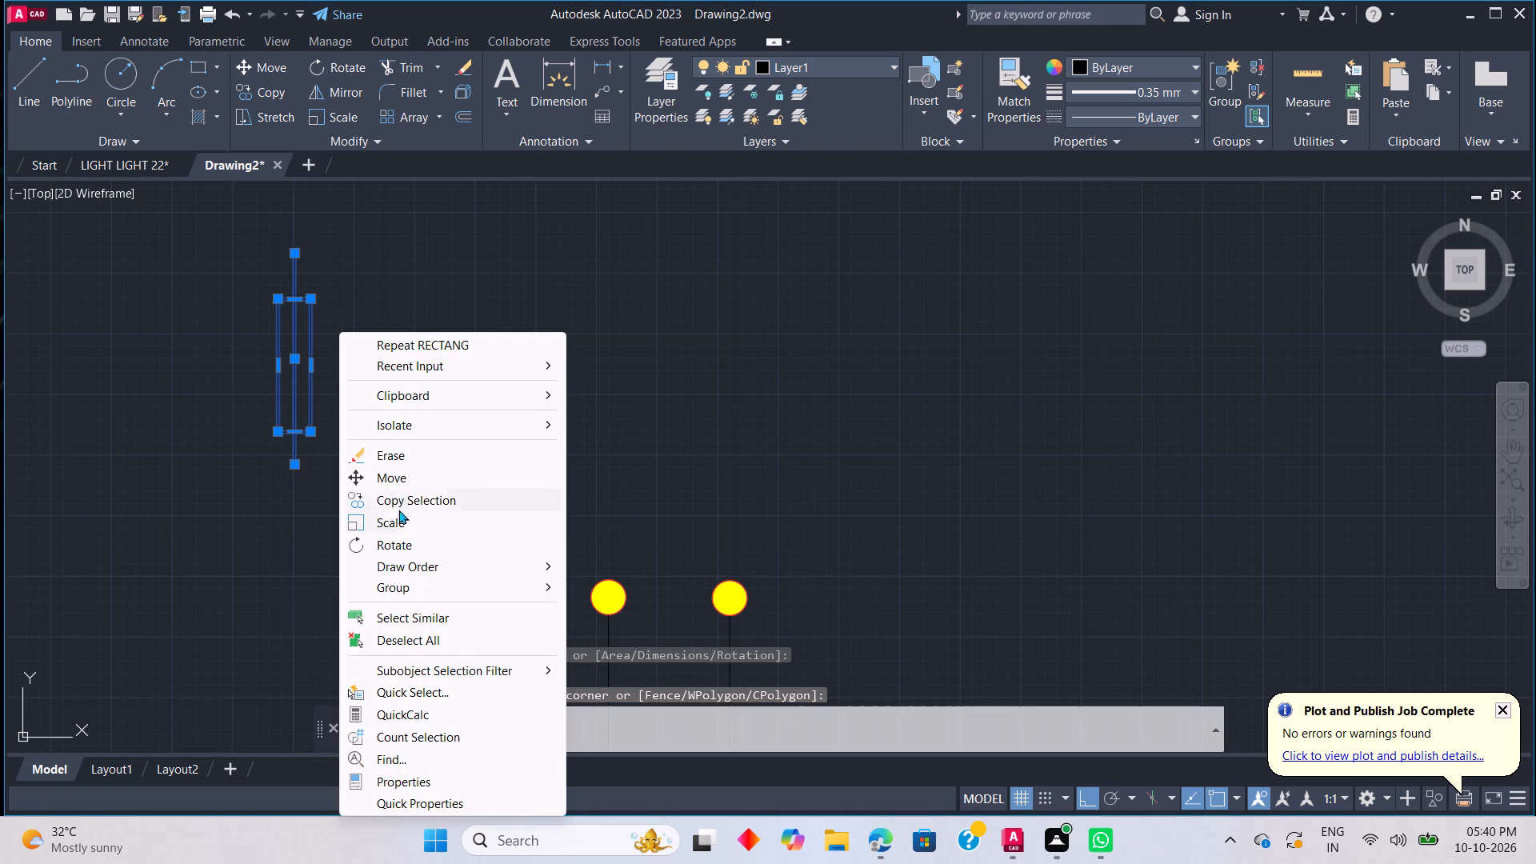
left_click(407, 543)
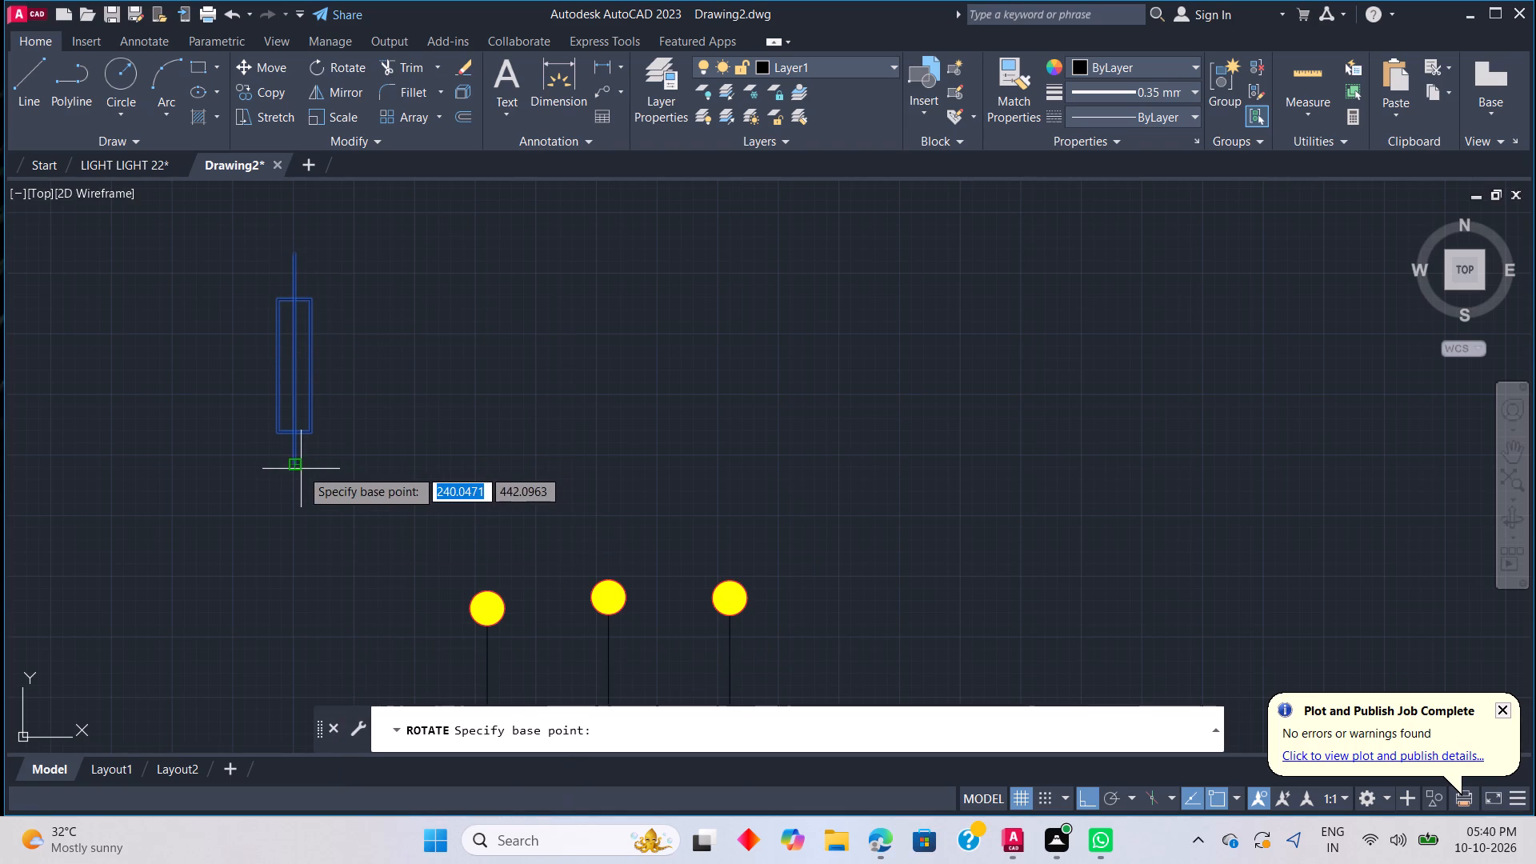
left_click(301, 469)
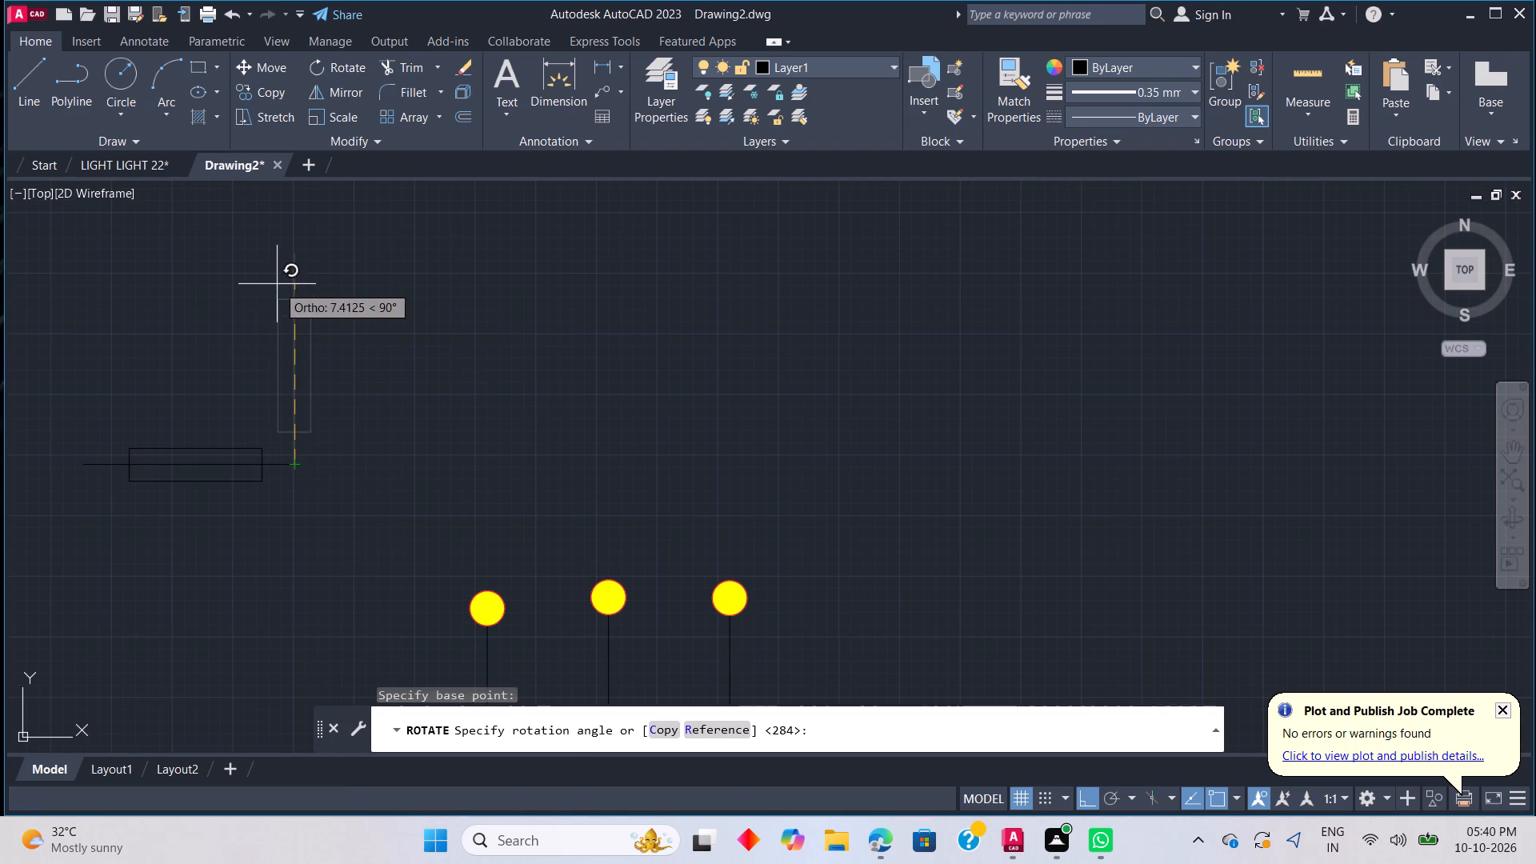
left_click(1086, 794)
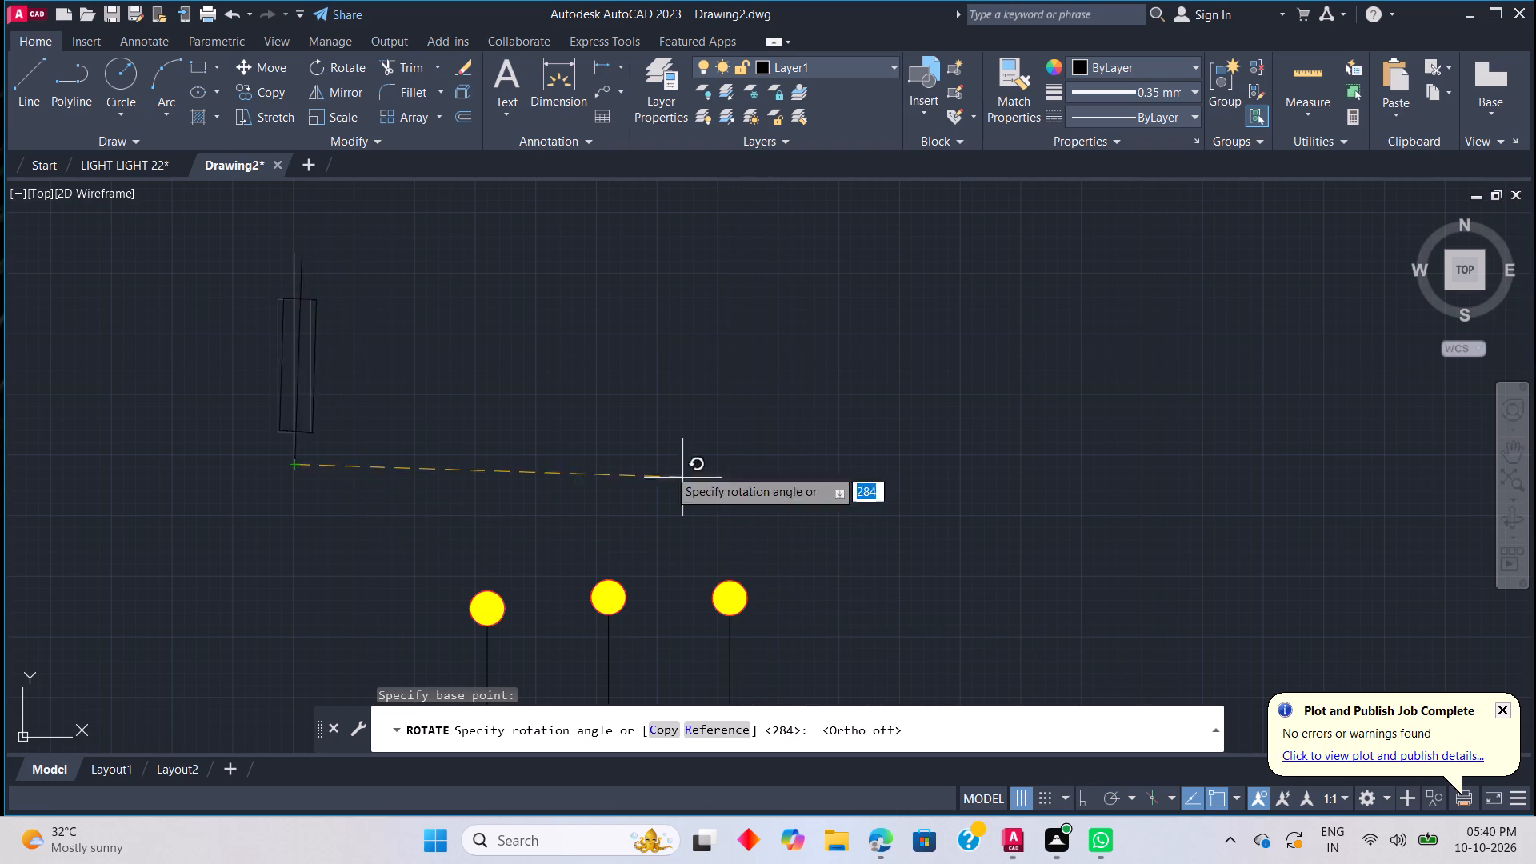
left_click(442, 362)
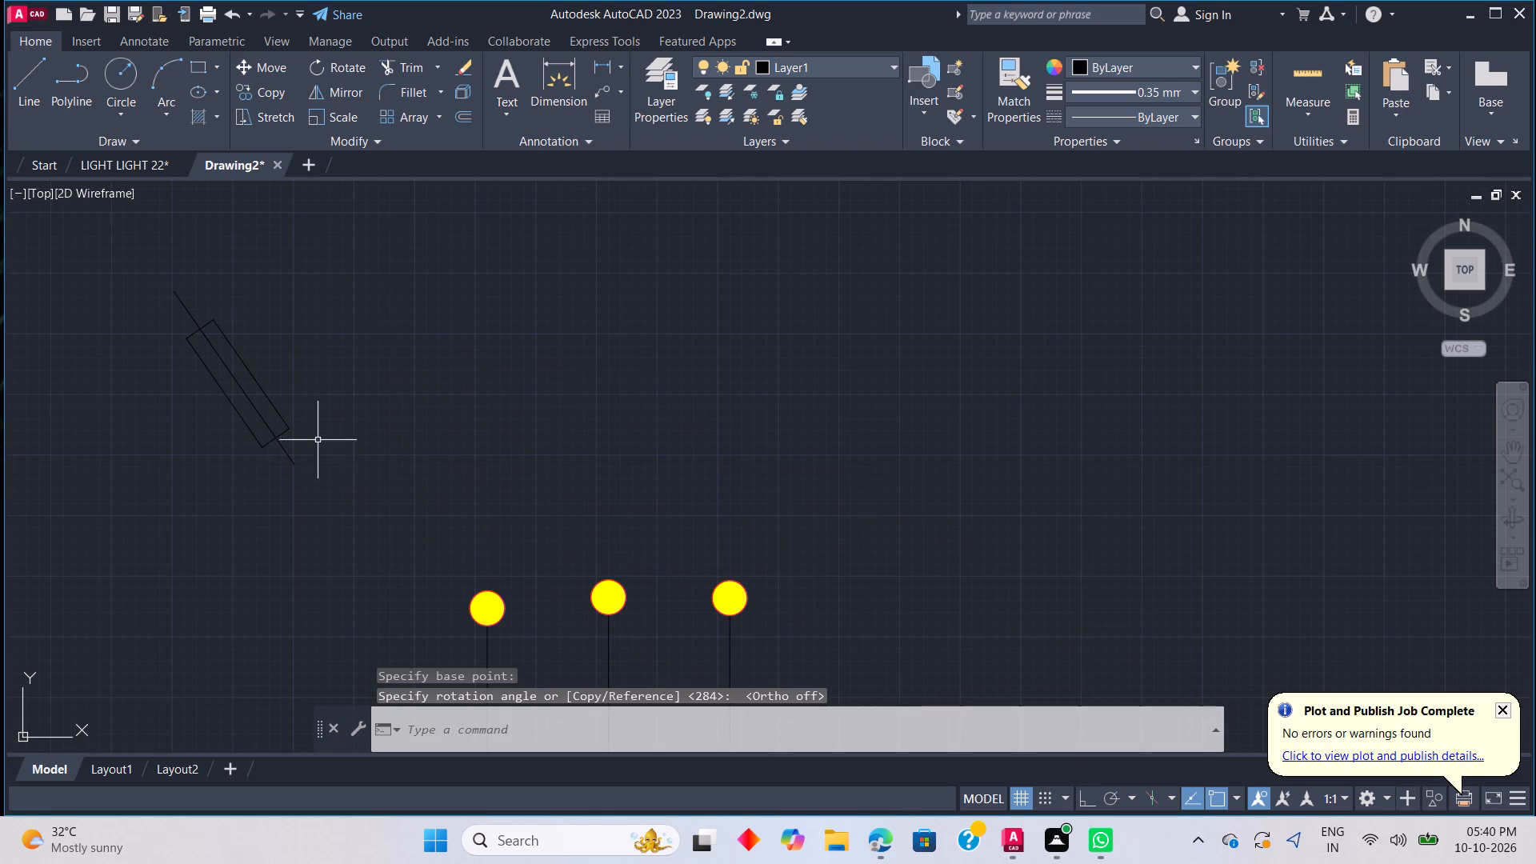
Move the slanted line-and-rectangle symbol so the line's lower endpoint sits on top of the left yellow terminal circle.
left_click_drag(361, 494, 346, 479)
left_click(131, 266)
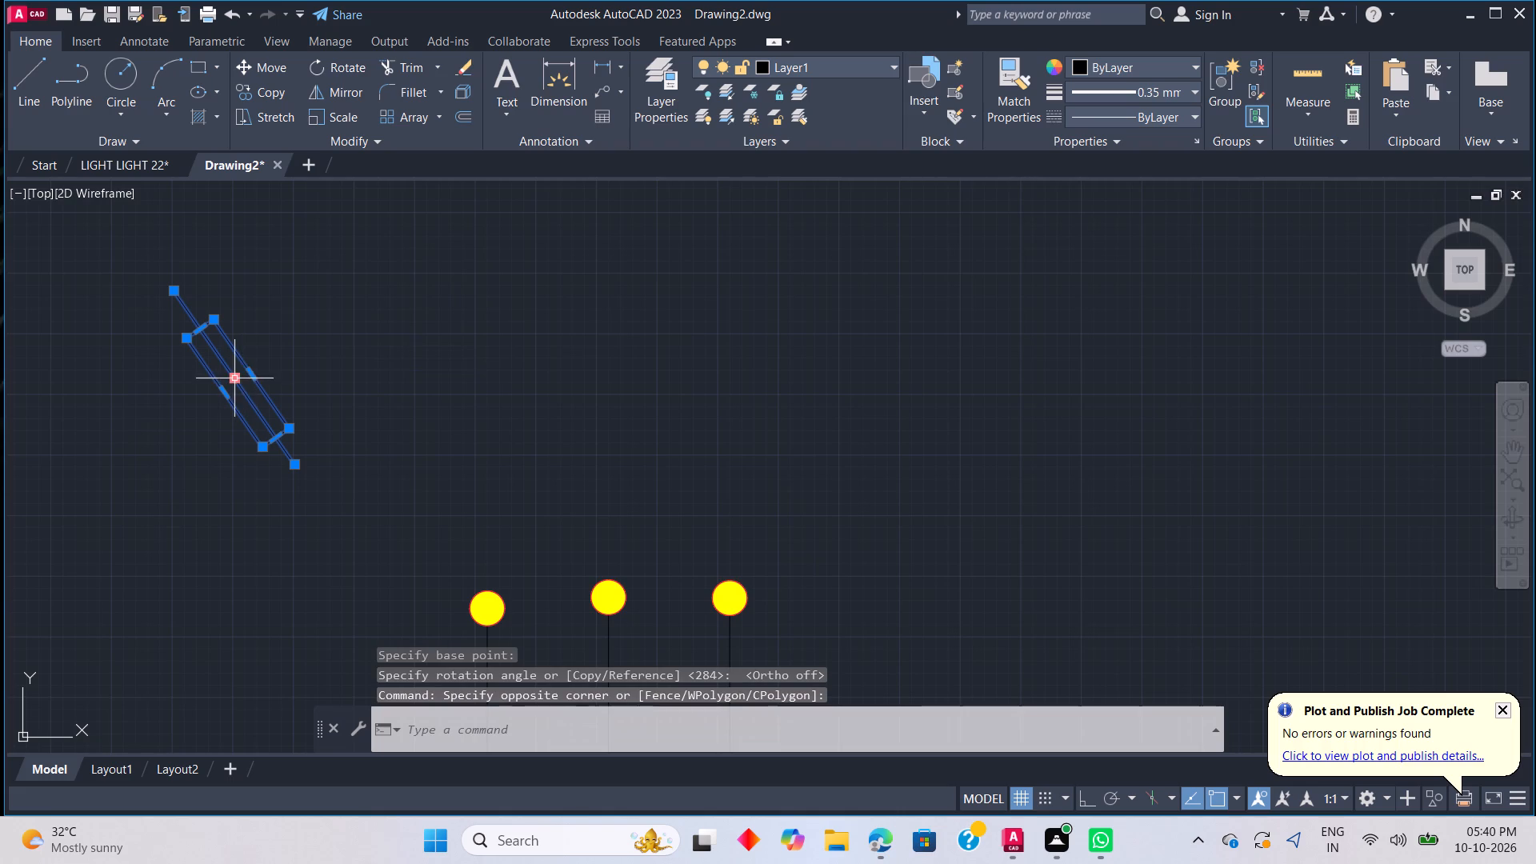
right_click(322, 396)
left_click(388, 476)
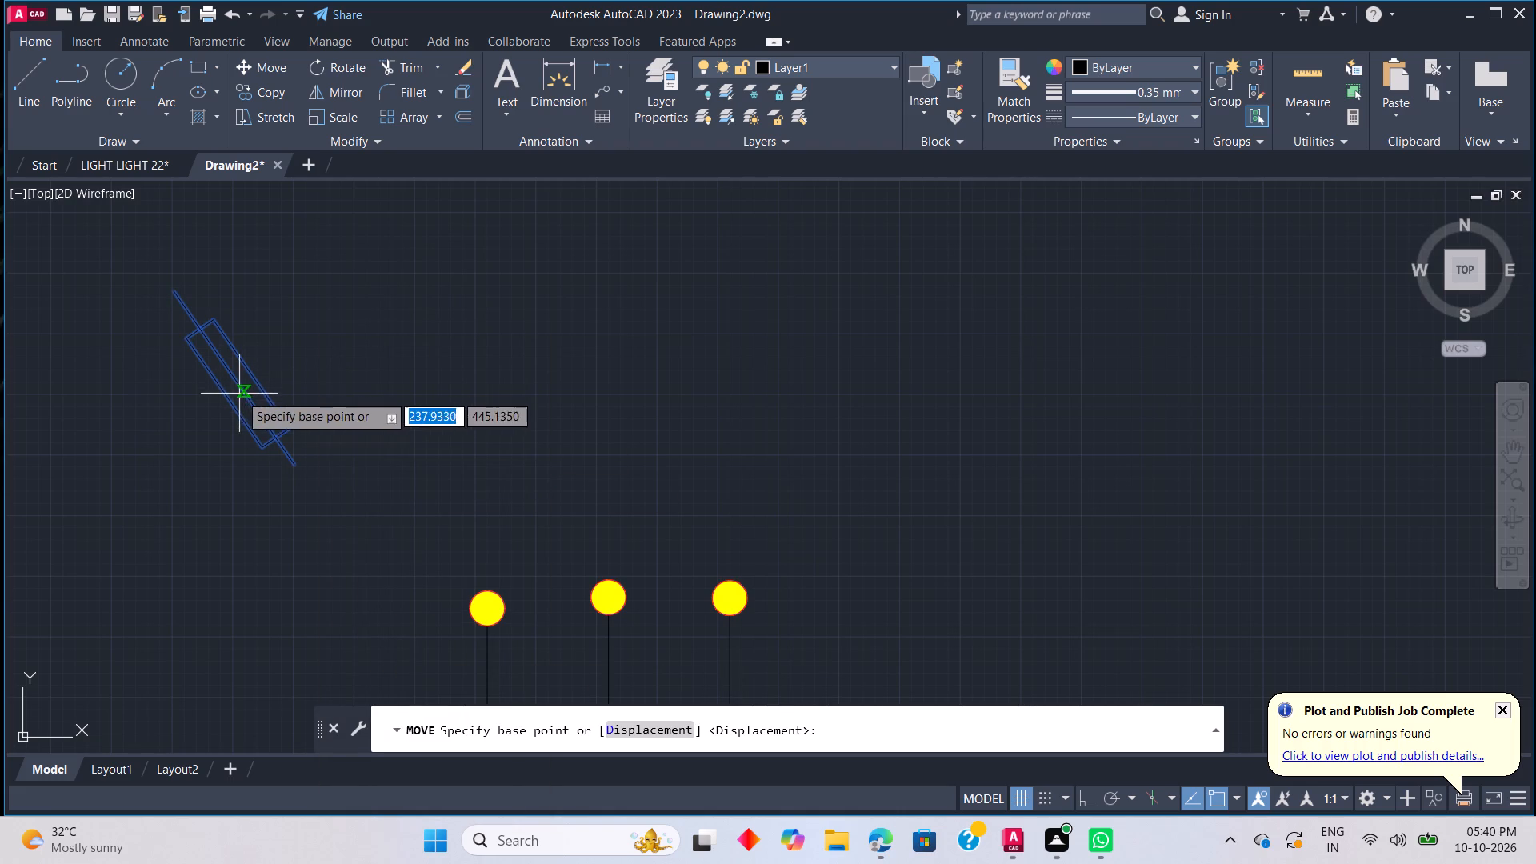
left_click(290, 466)
scroll(472, 587, "up", 3)
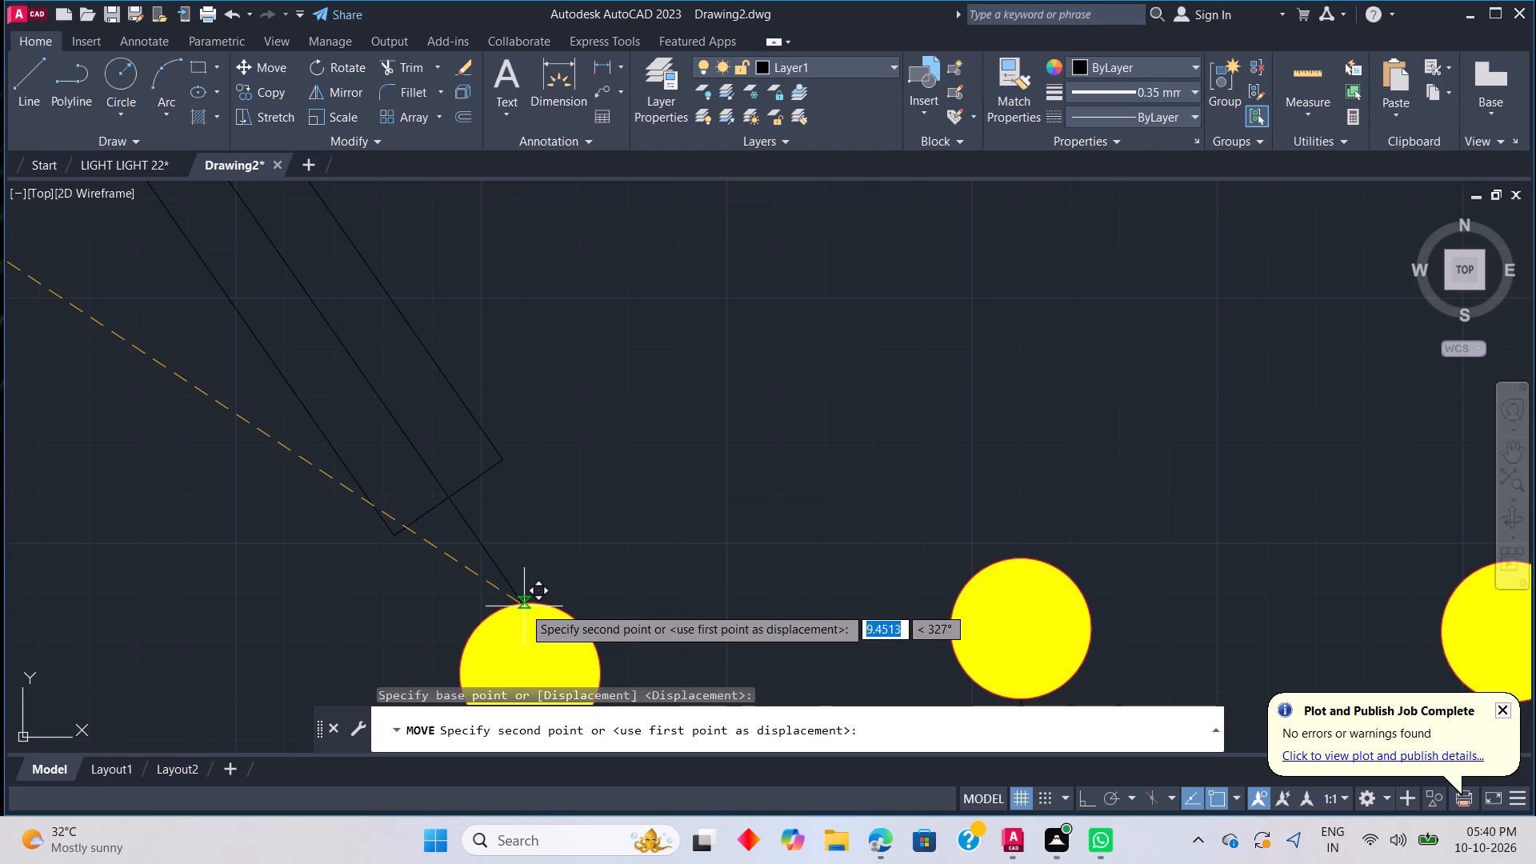
left_click(523, 606)
scroll(634, 562, "down", 2)
key("grave")
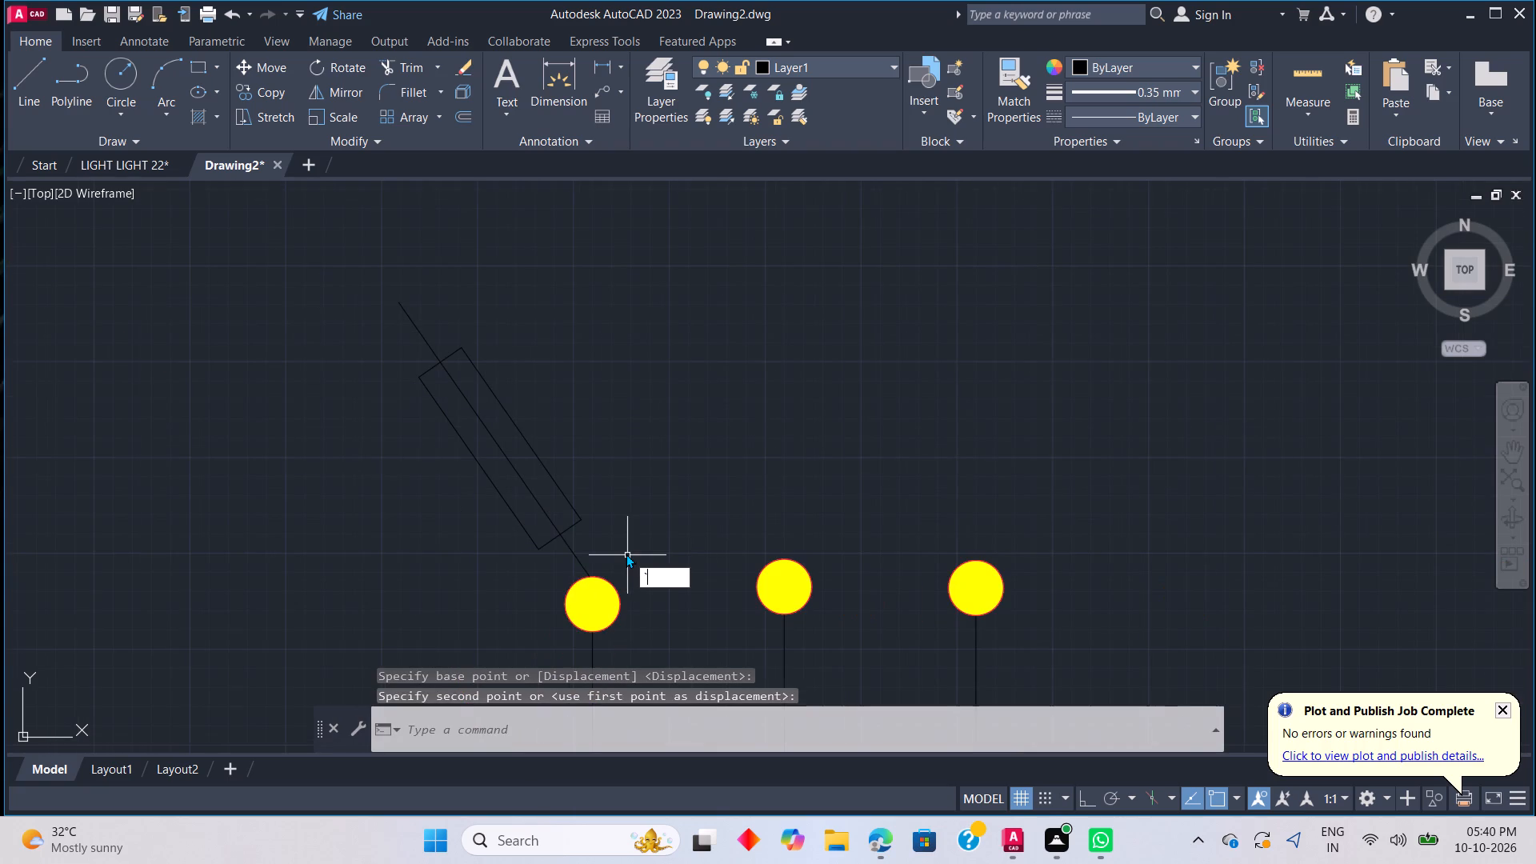
key("Escape")
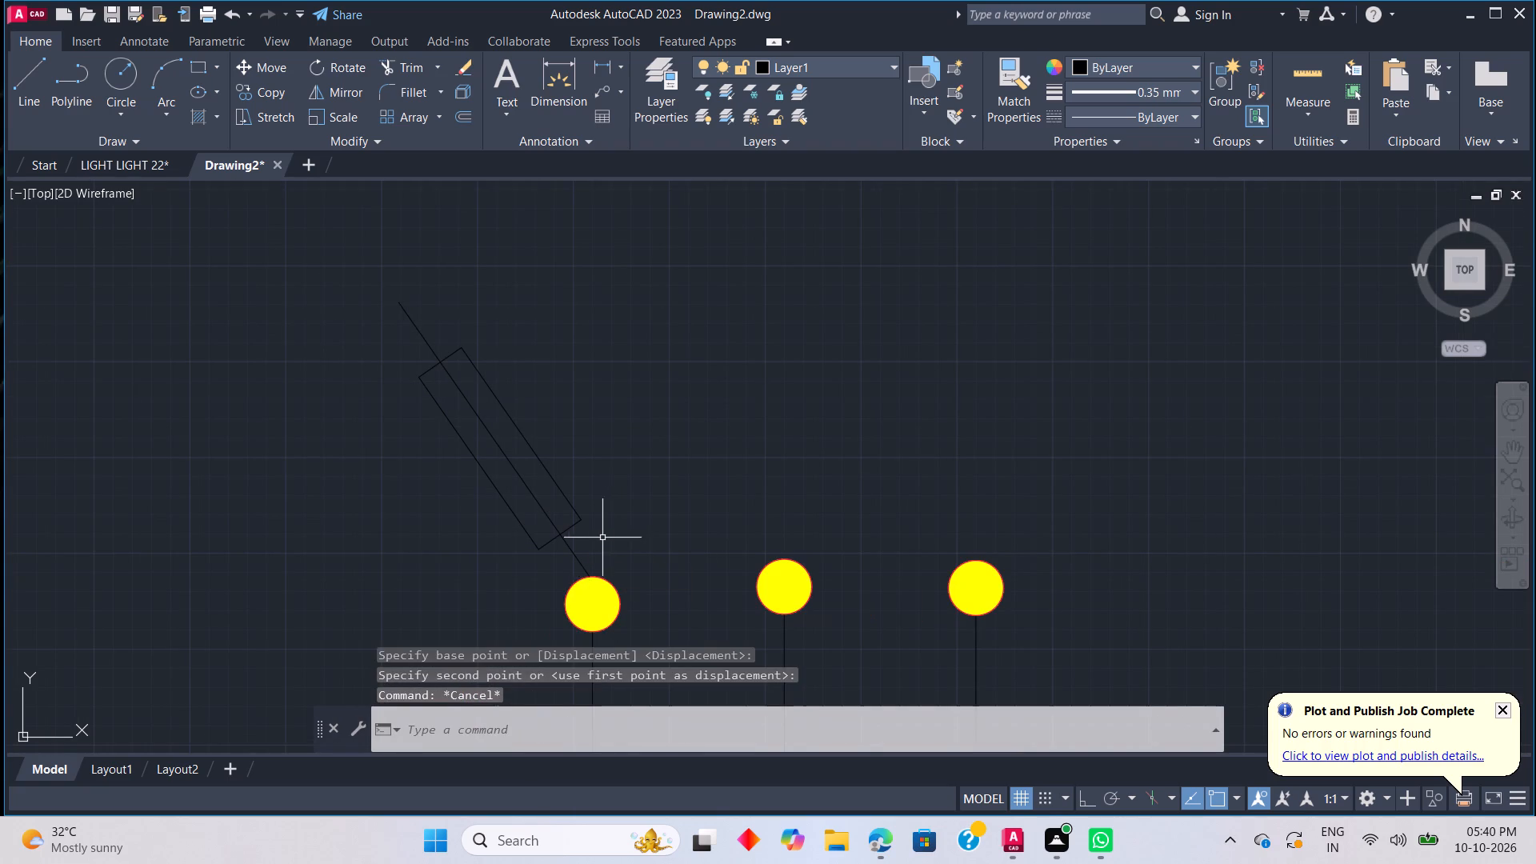
Copy the slanted symbol from its lower endpoint onto the tops of the middle and right yellow terminal circles.
left_click(646, 567)
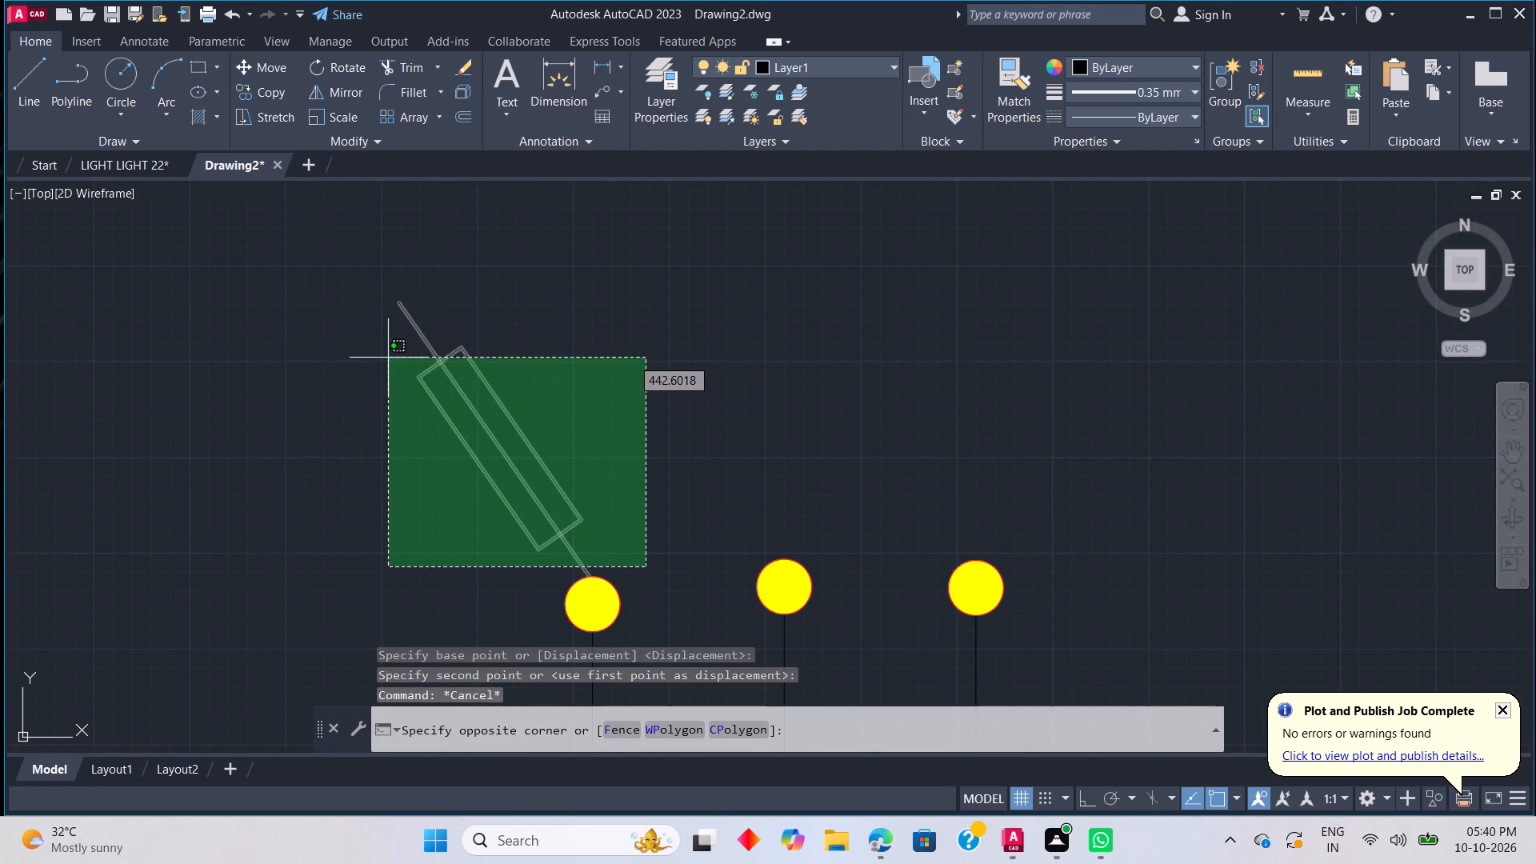
left_click(388, 358)
right_click(669, 454)
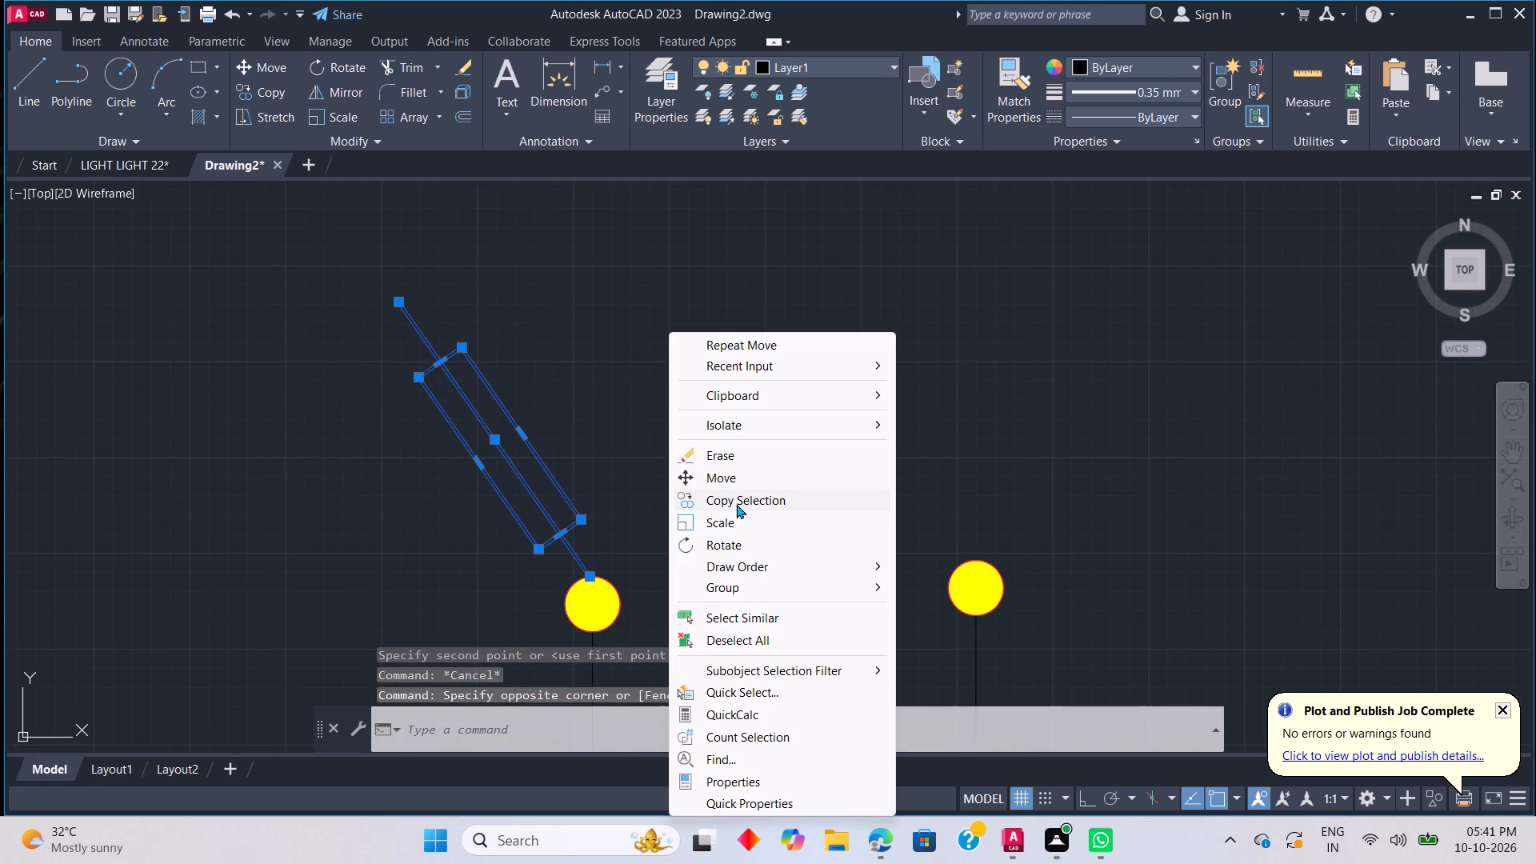
left_click(736, 503)
left_click(584, 575)
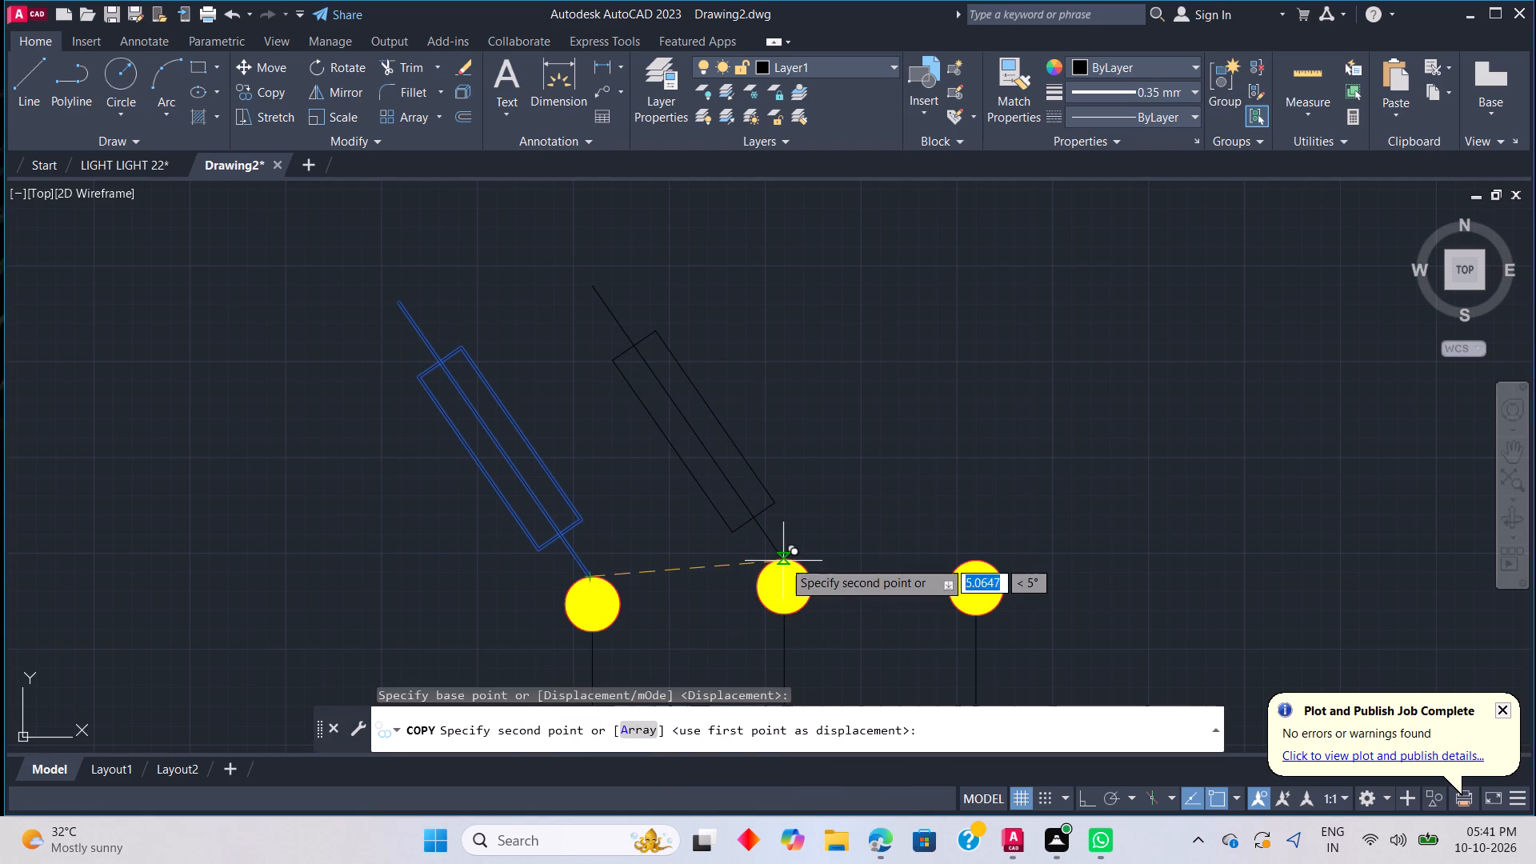
scroll(783, 561, "up", 2)
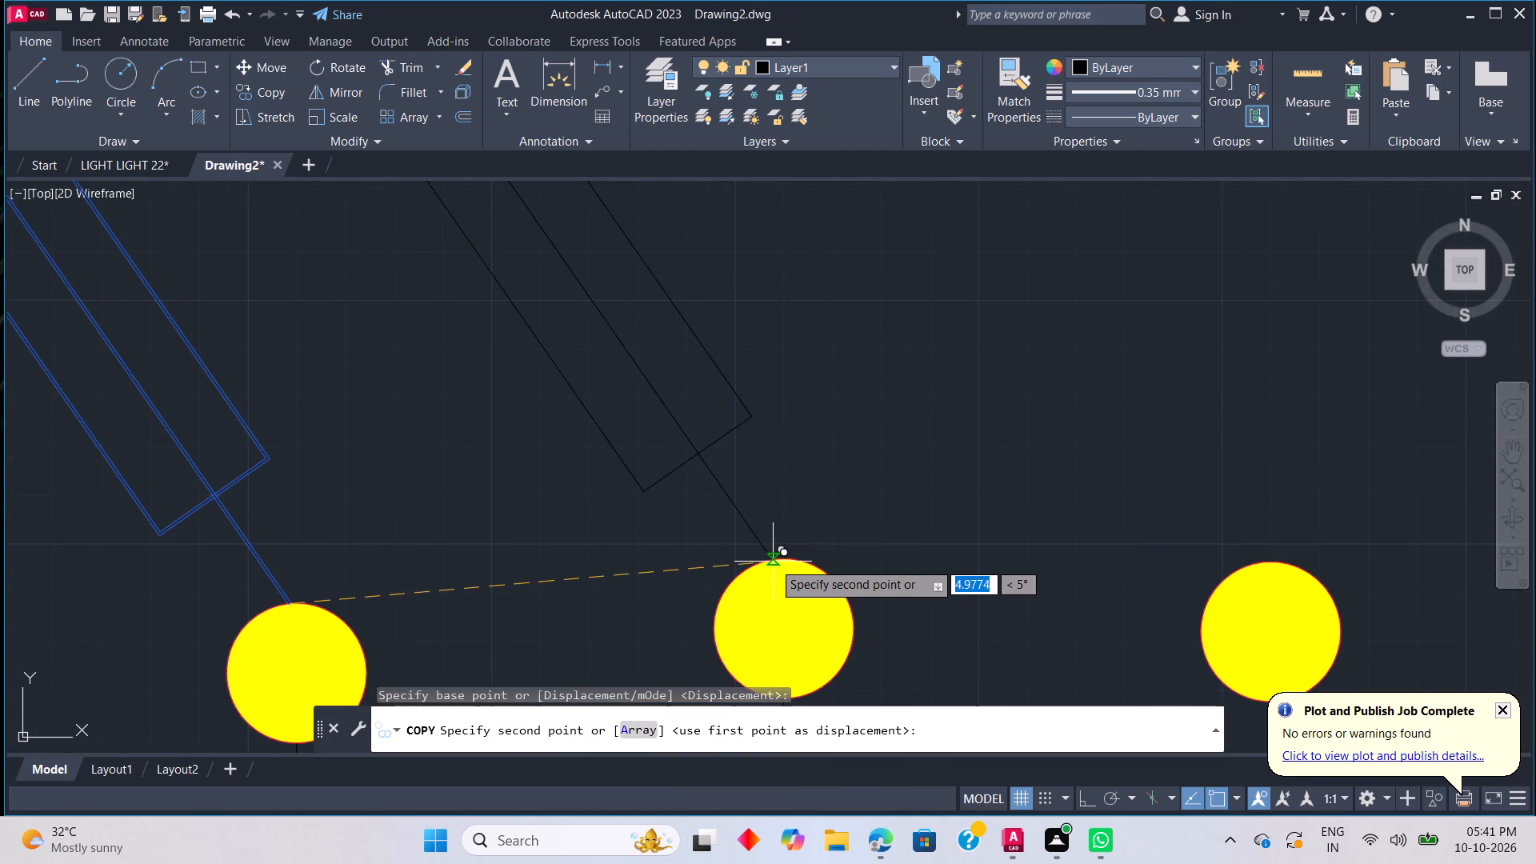
left_click(776, 562)
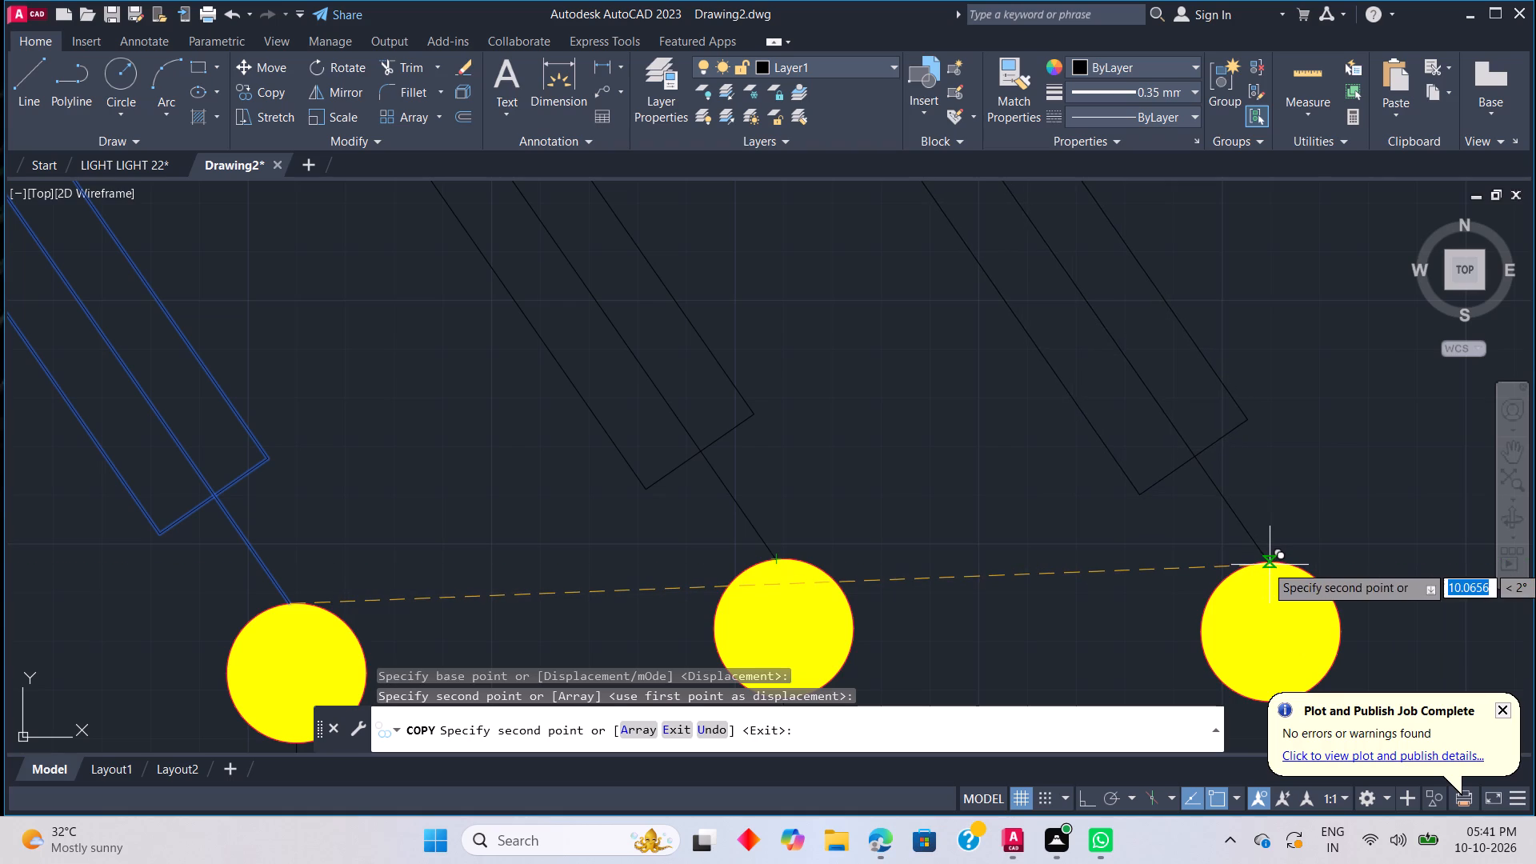
left_click(1270, 565)
key("Escape")
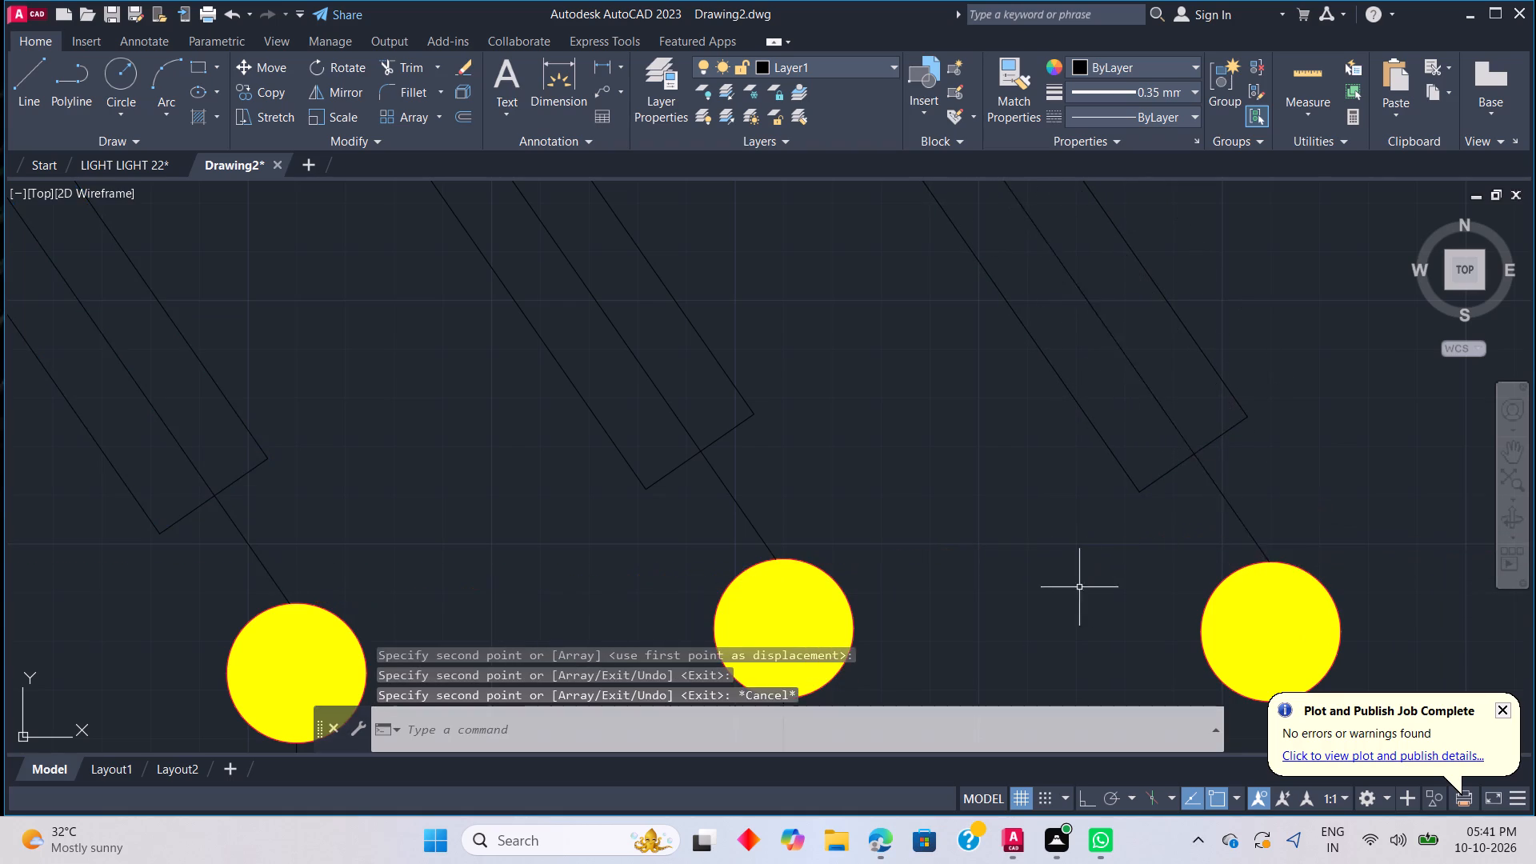
scroll(905, 529, "down", 3)
scroll(846, 483, "up", 1)
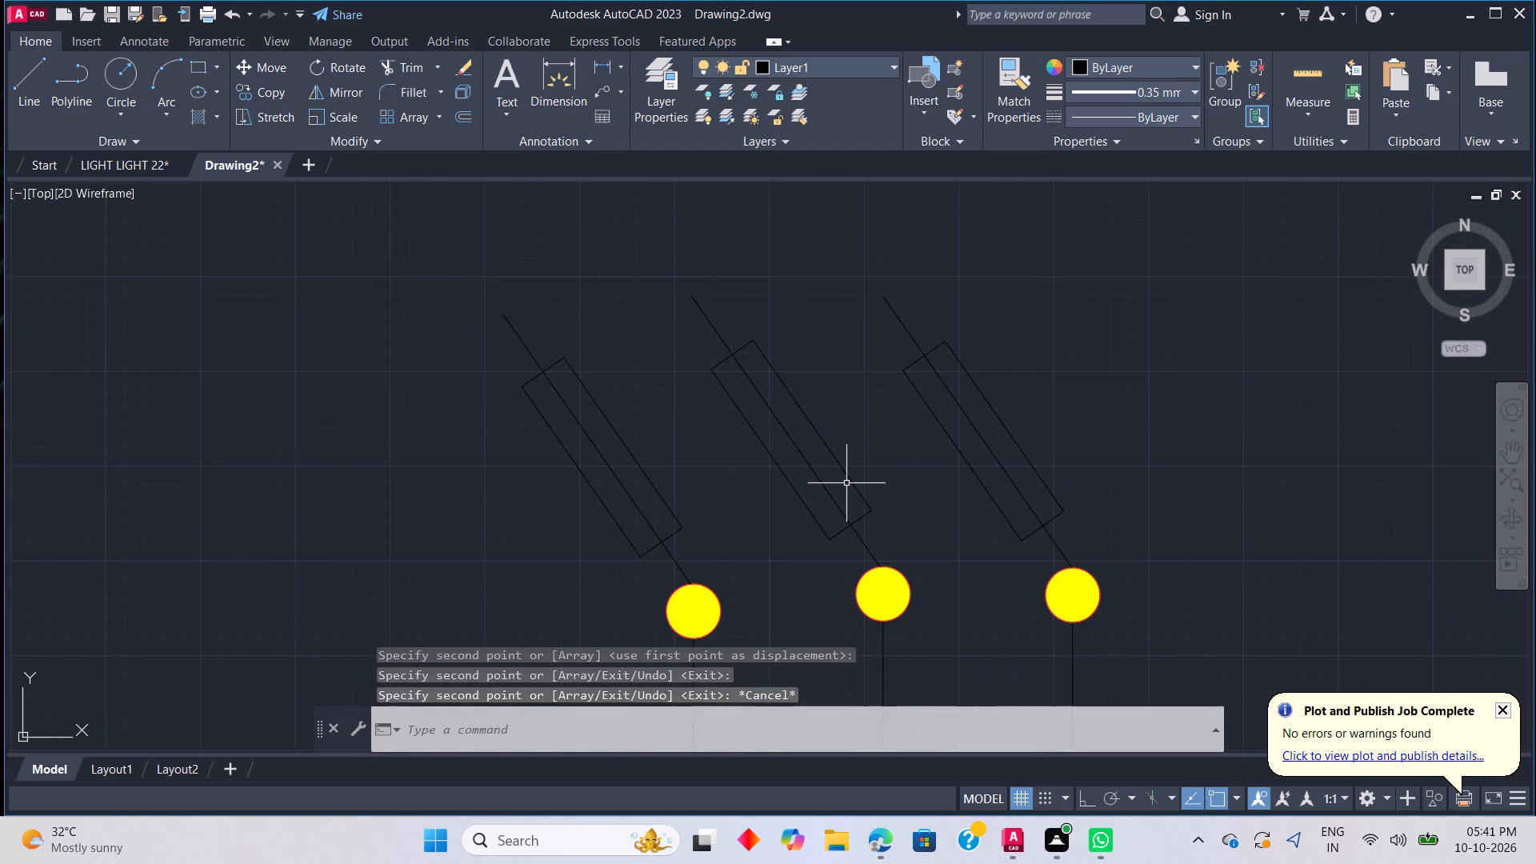
Assign all three slanted line-and-rectangle symbols to layer 0.
left_click(1133, 547)
left_click(511, 377)
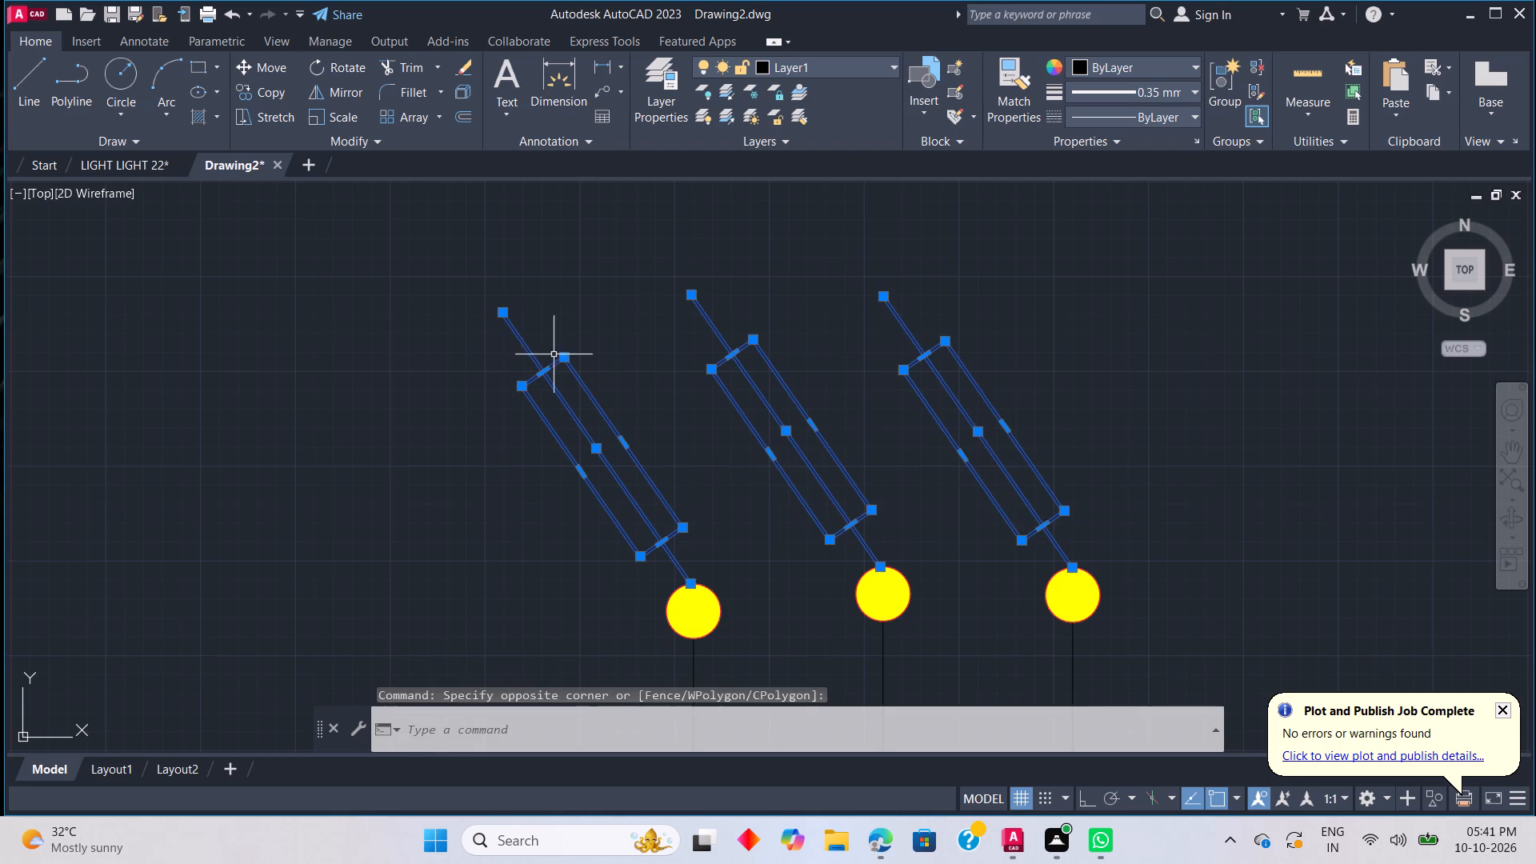
left_click(883, 65)
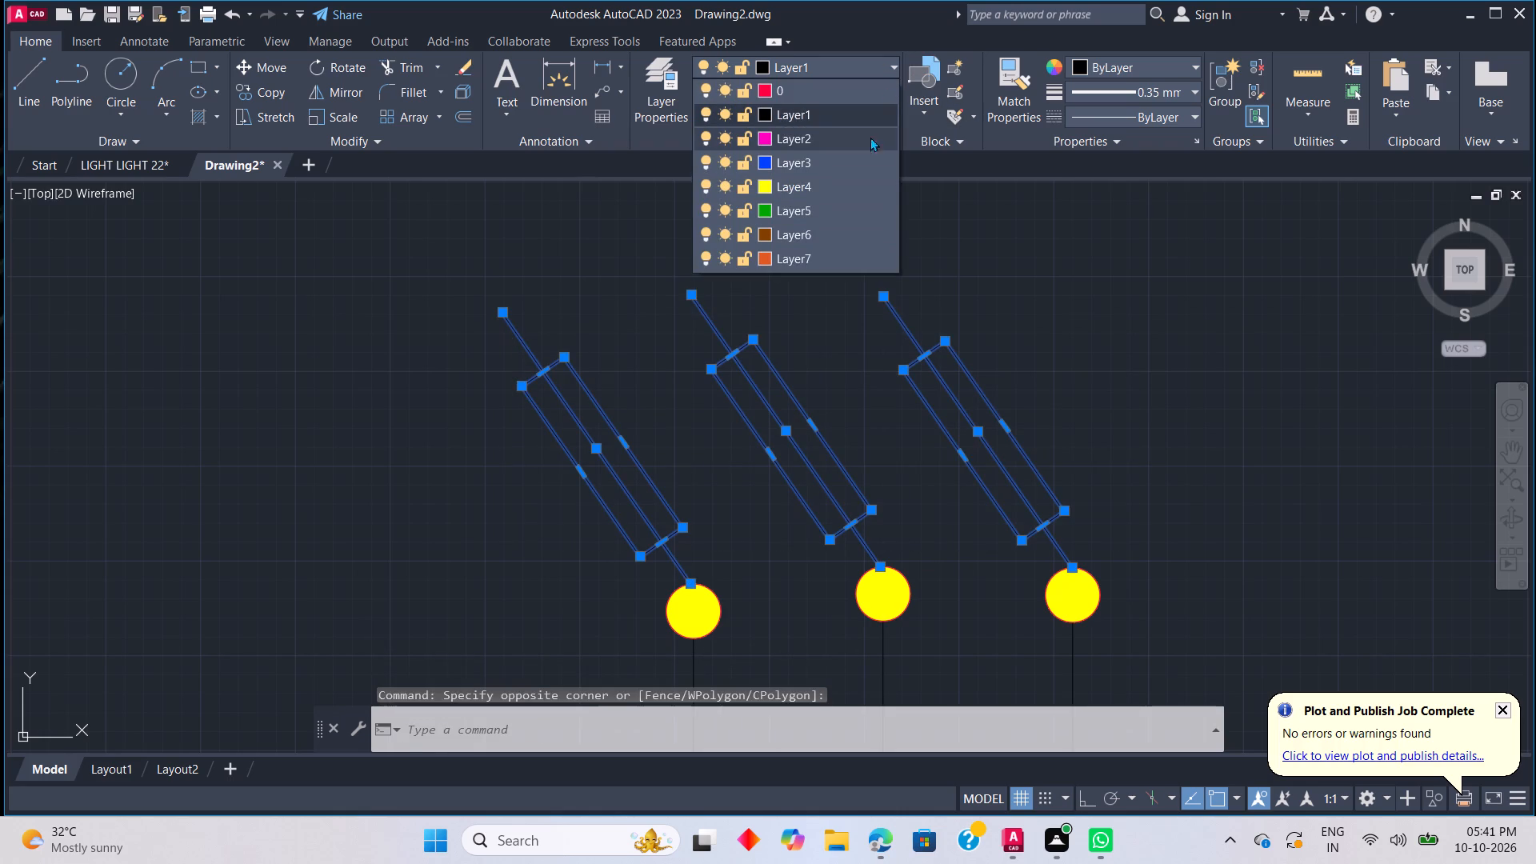
left_click(830, 92)
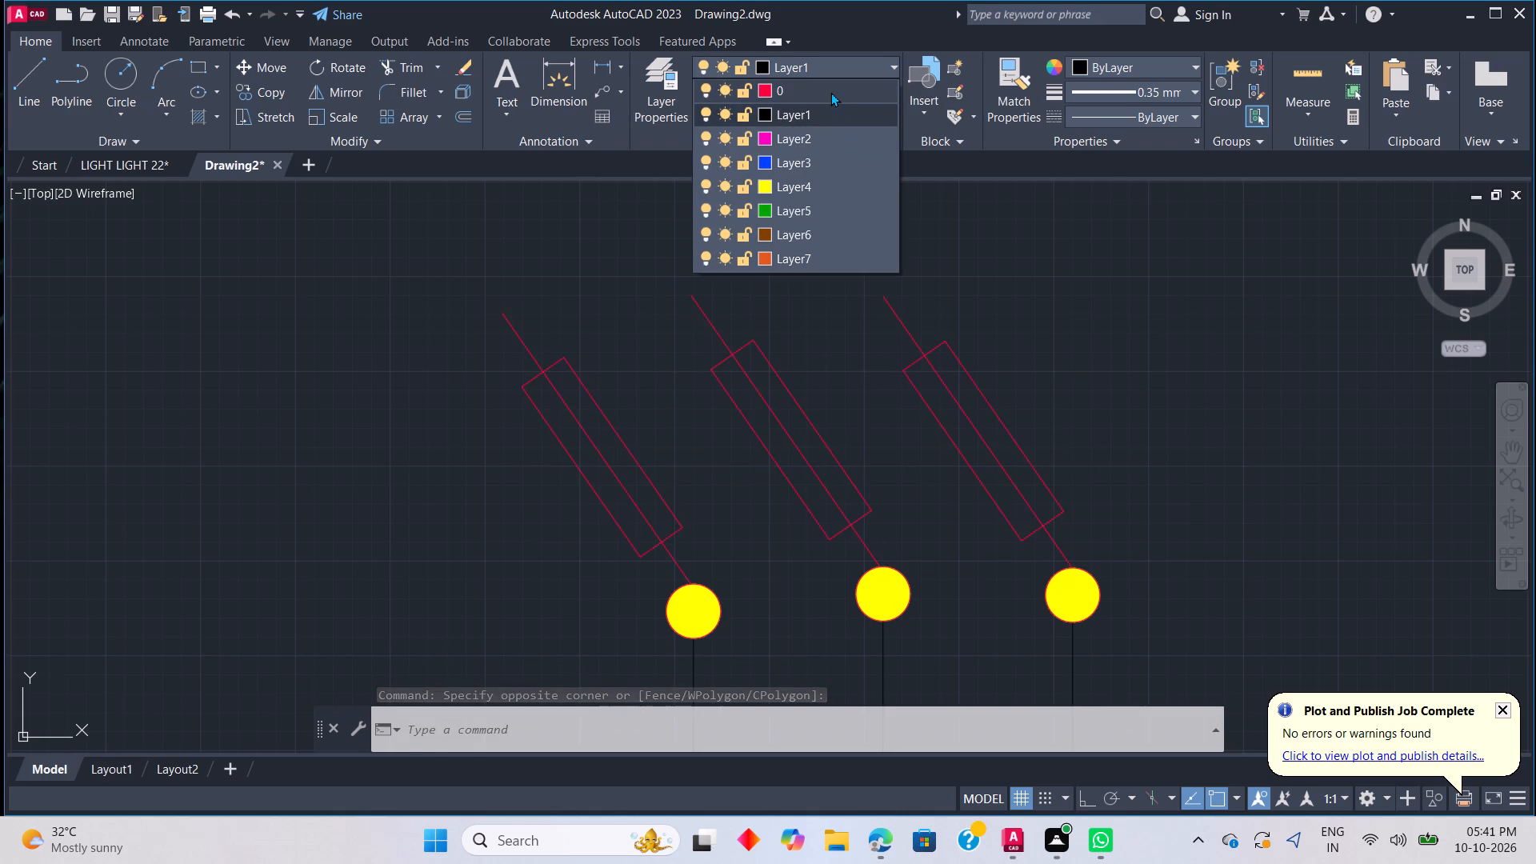
key("Escape")
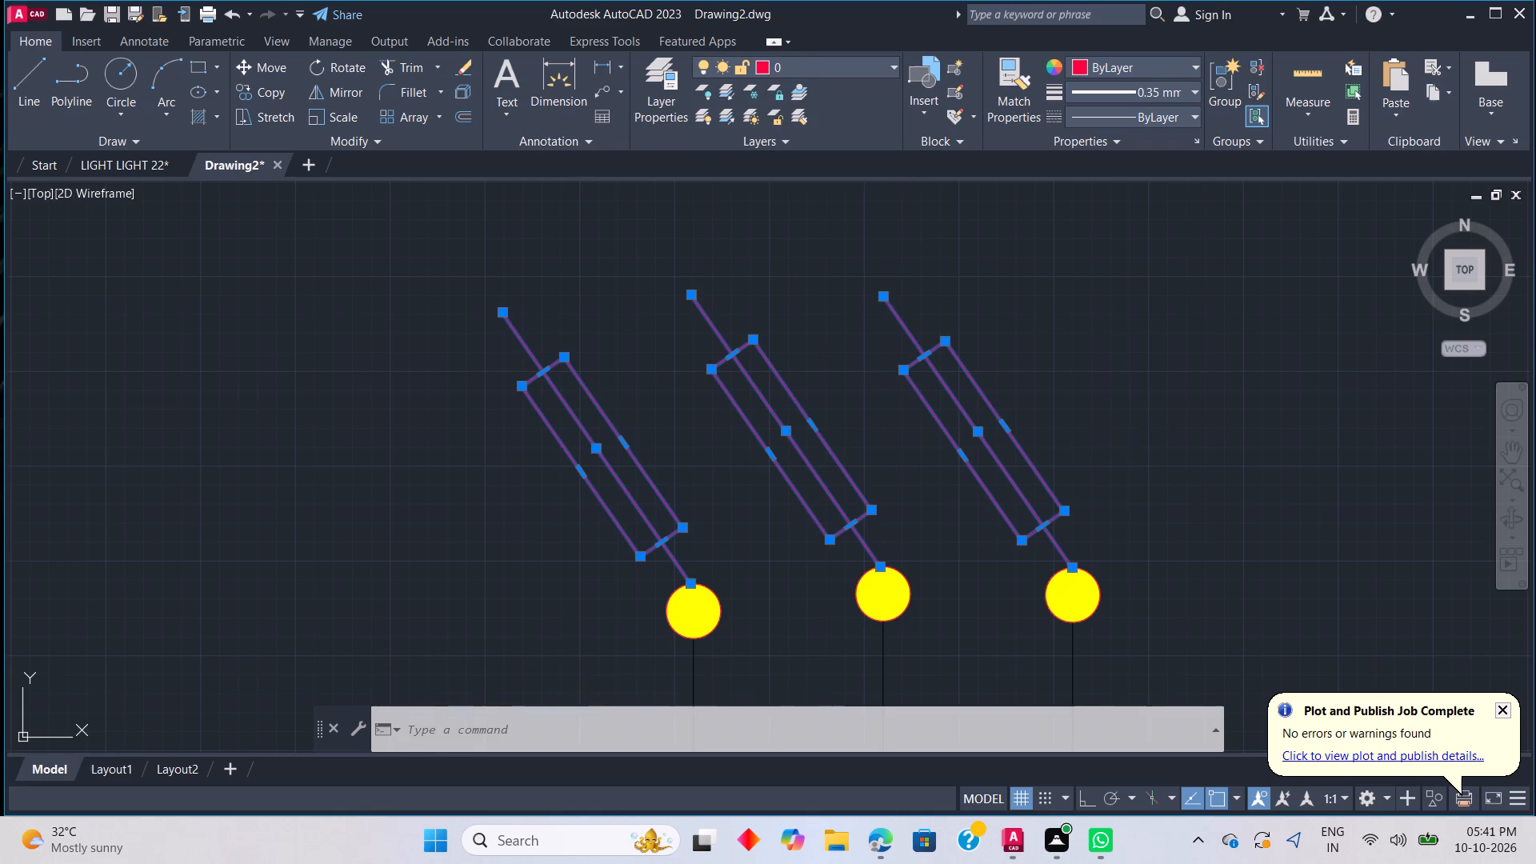
With Ortho on, draw a horizontal line from the left slanted rectangle's right edge to the middle rectangle's left edge.
scroll(787, 601, "down", 2)
scroll(914, 570, "down", 1)
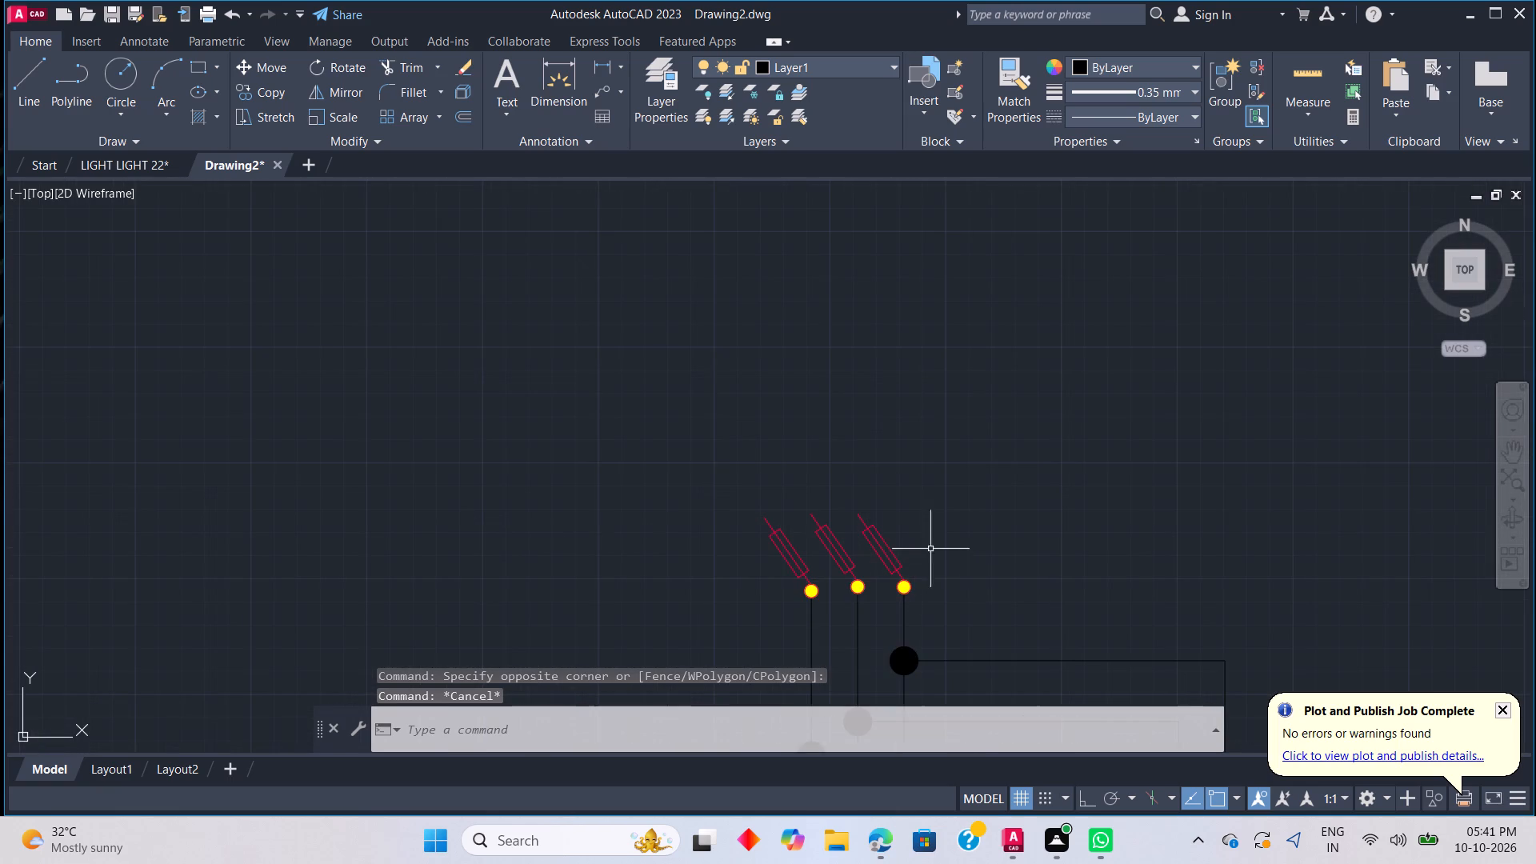
scroll(848, 605, "up", 2)
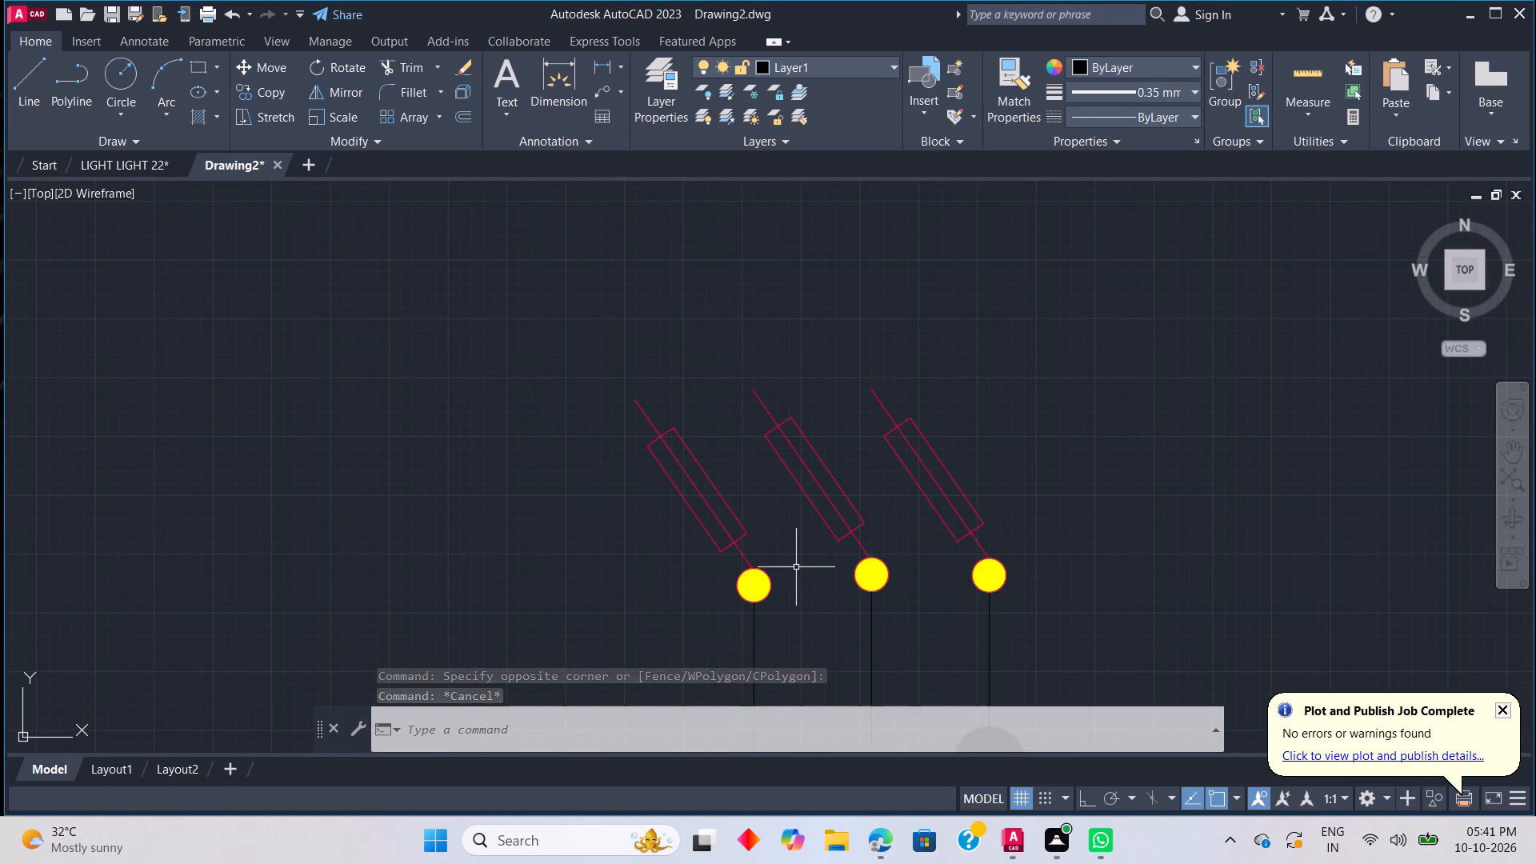
key("l")
key("space")
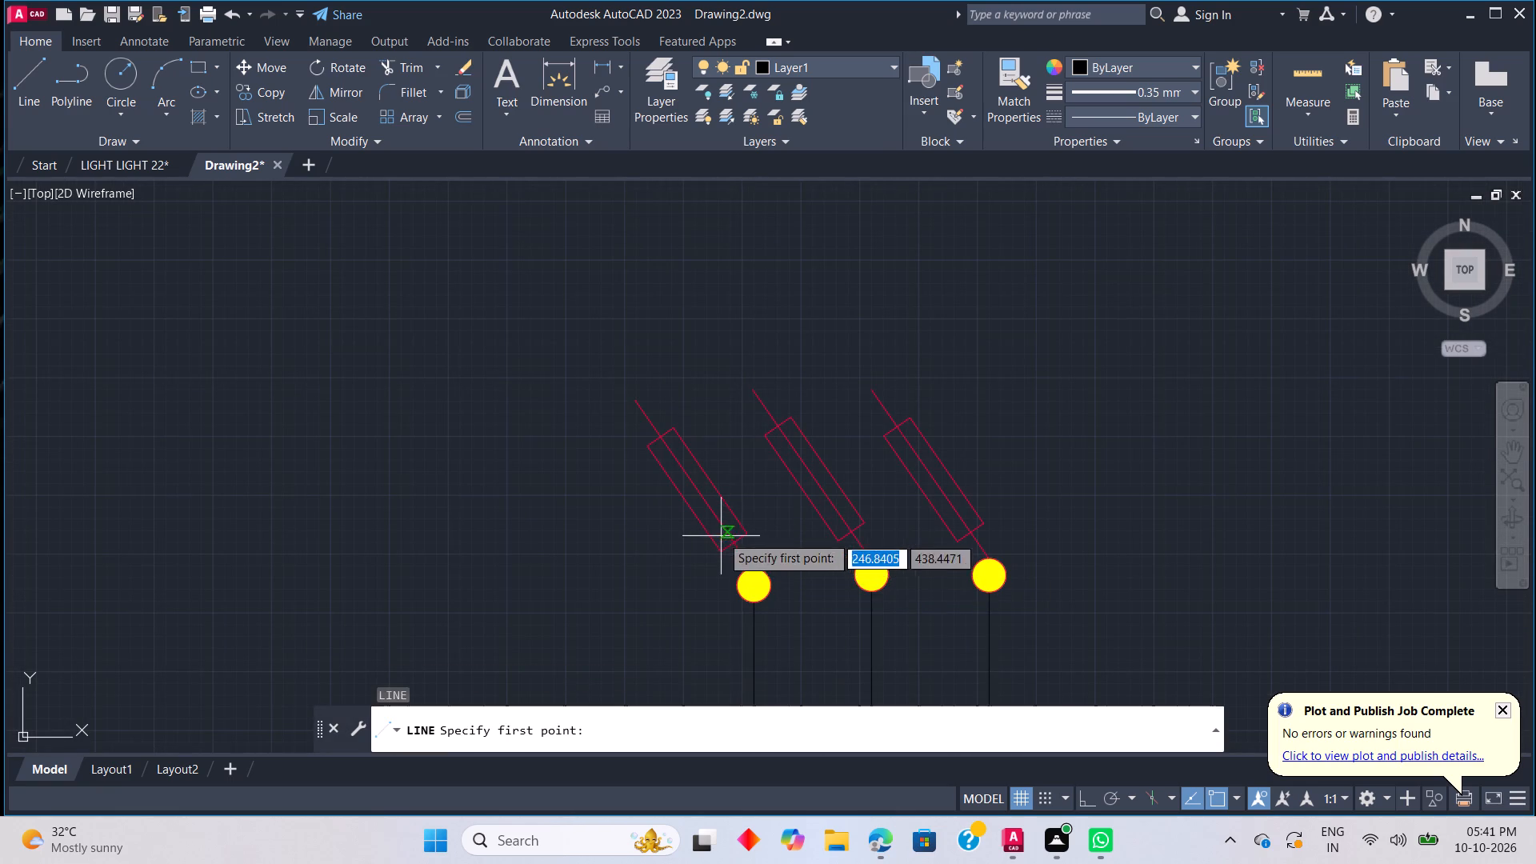
scroll(713, 478, "up", 3)
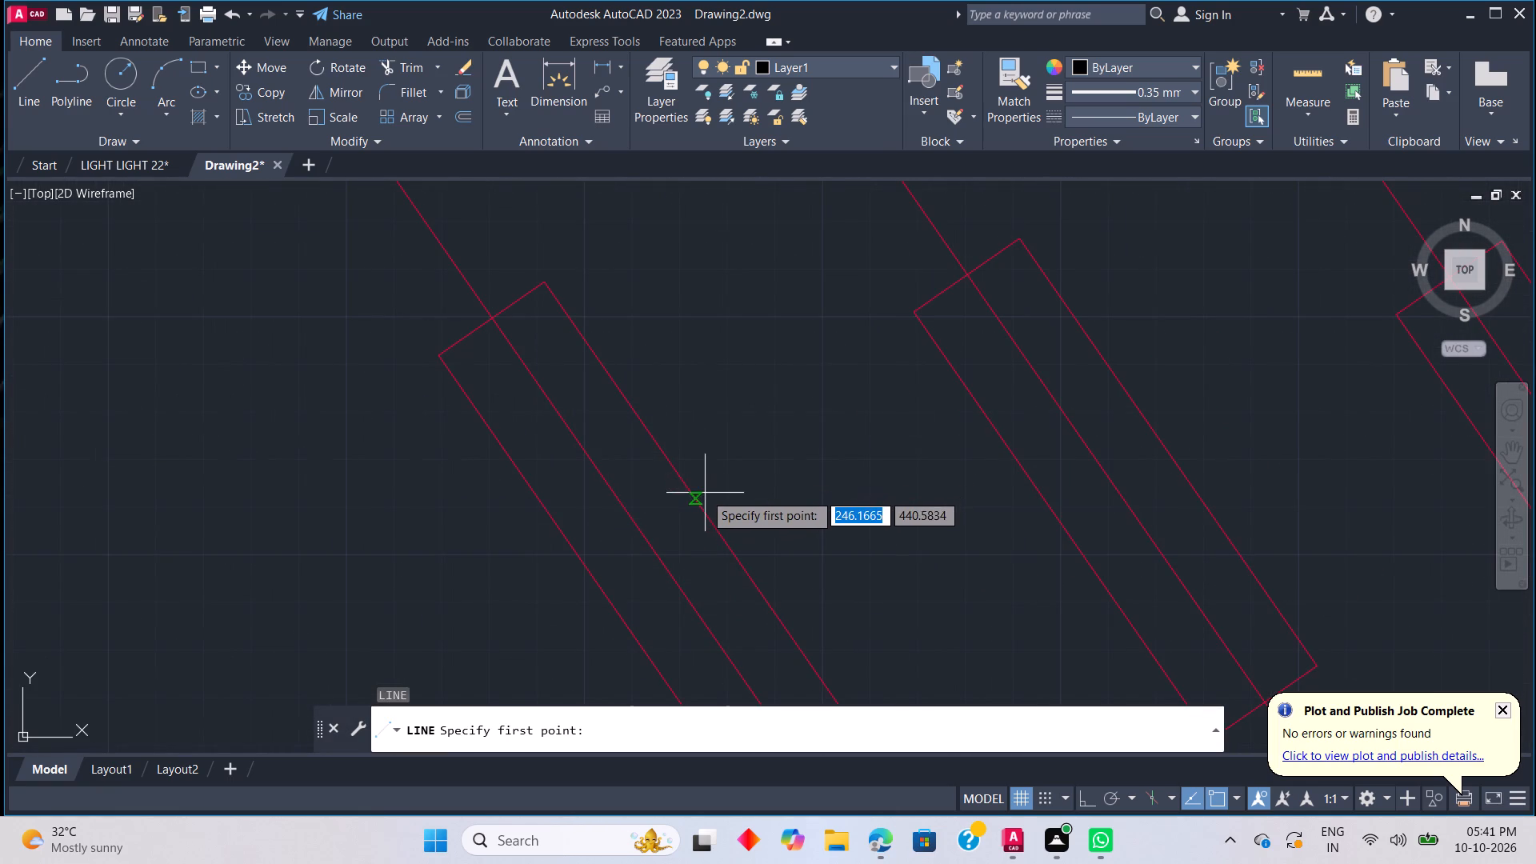
left_click(719, 541)
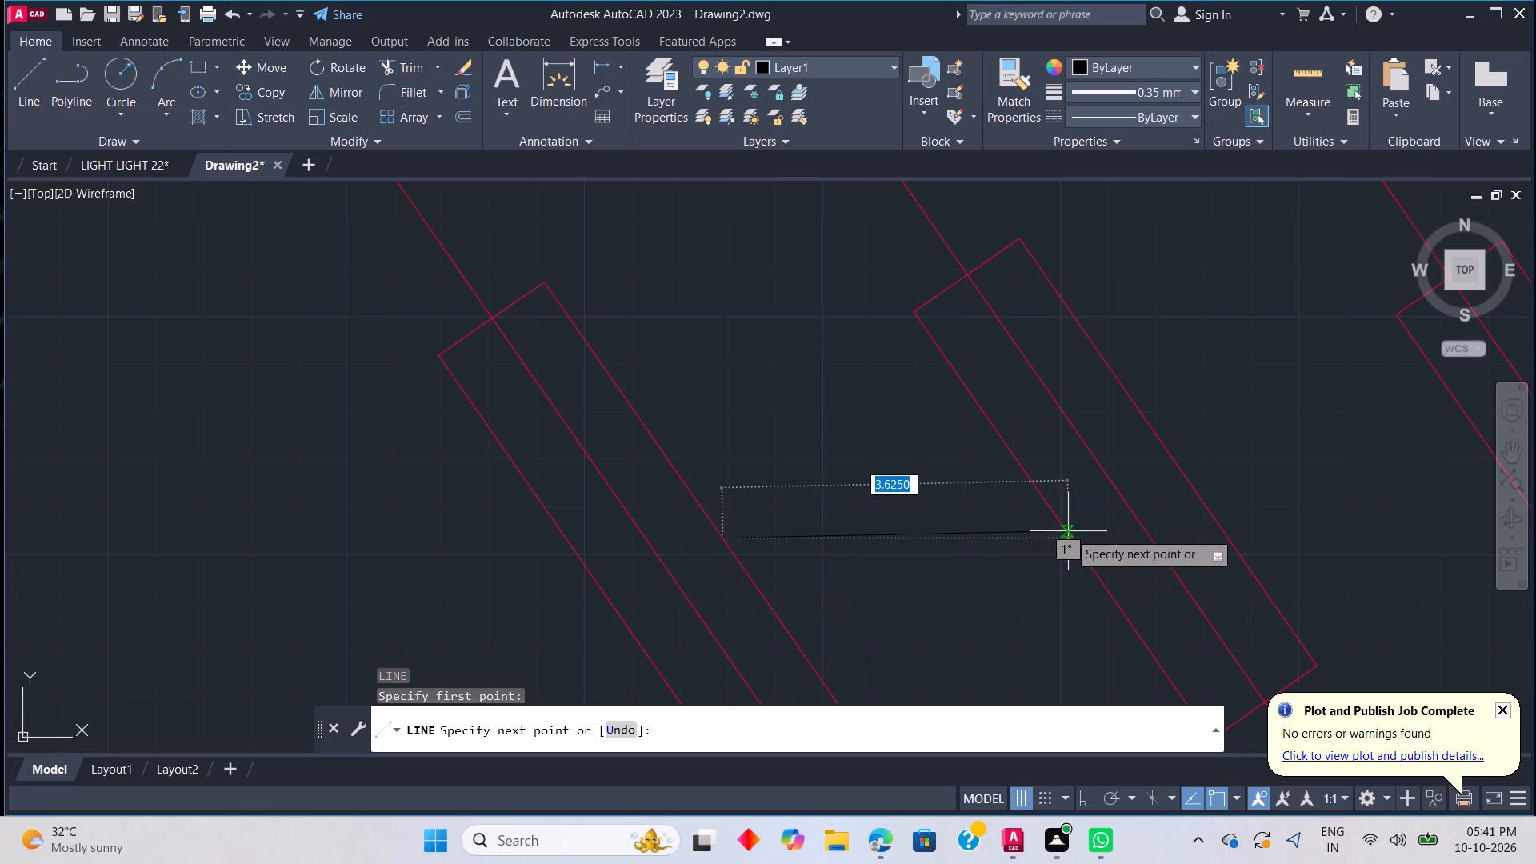
left_click(1085, 799)
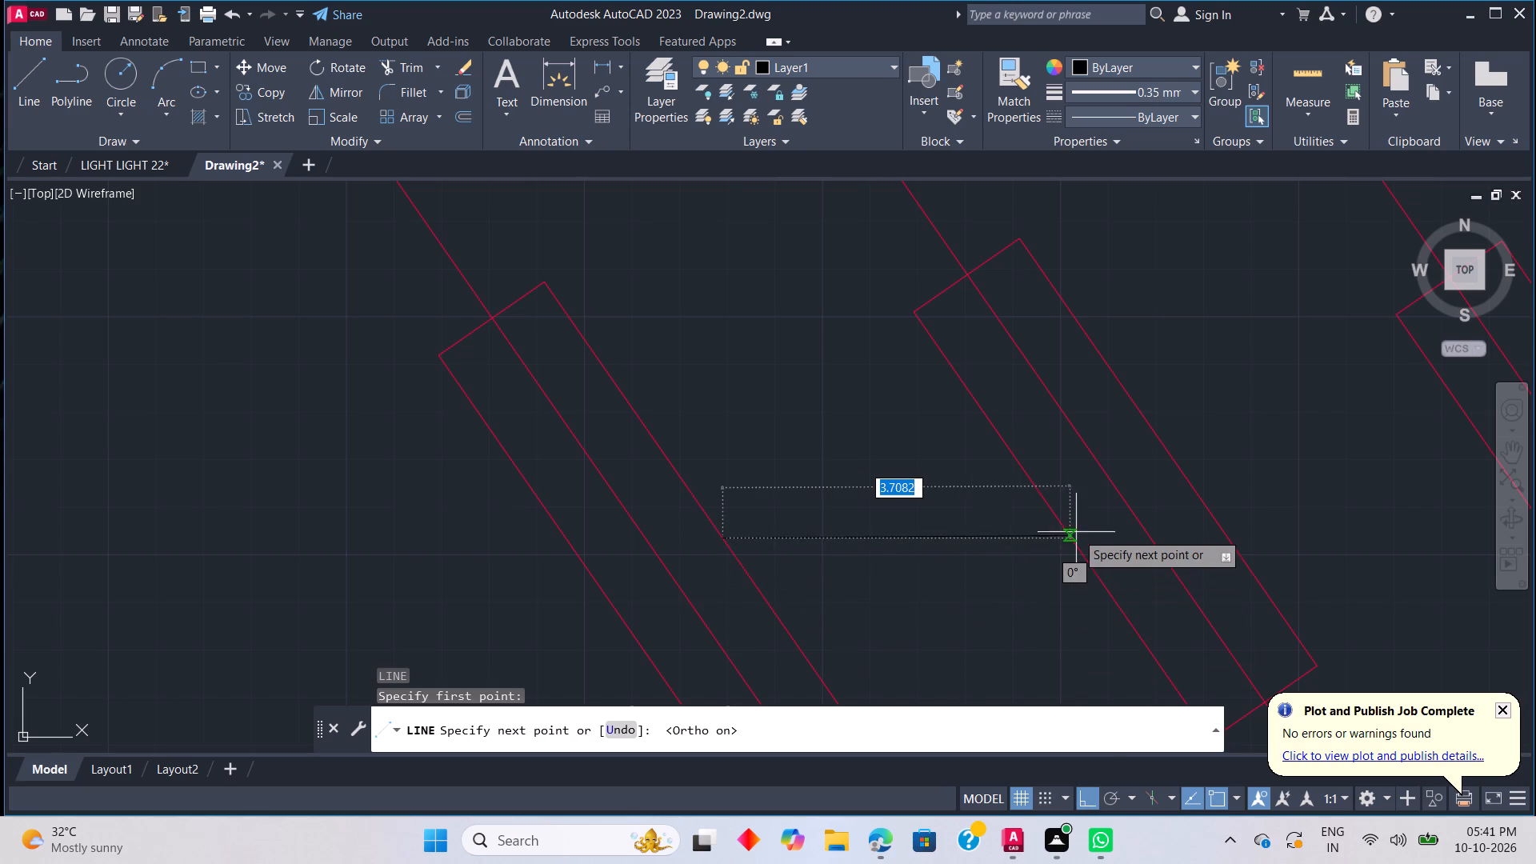
scroll(1075, 539, "up", 3)
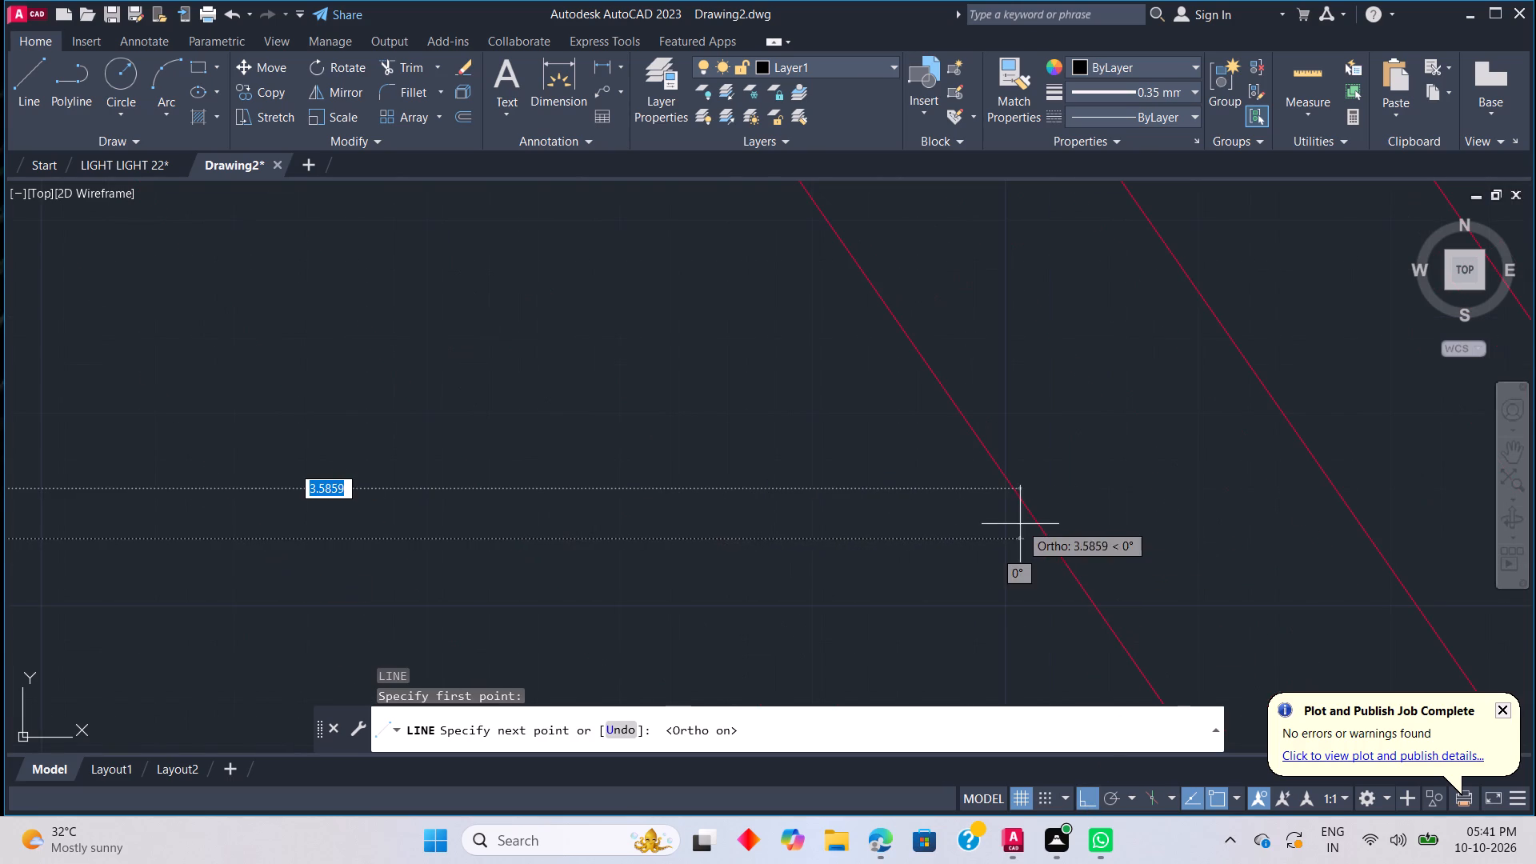
left_click(1050, 536)
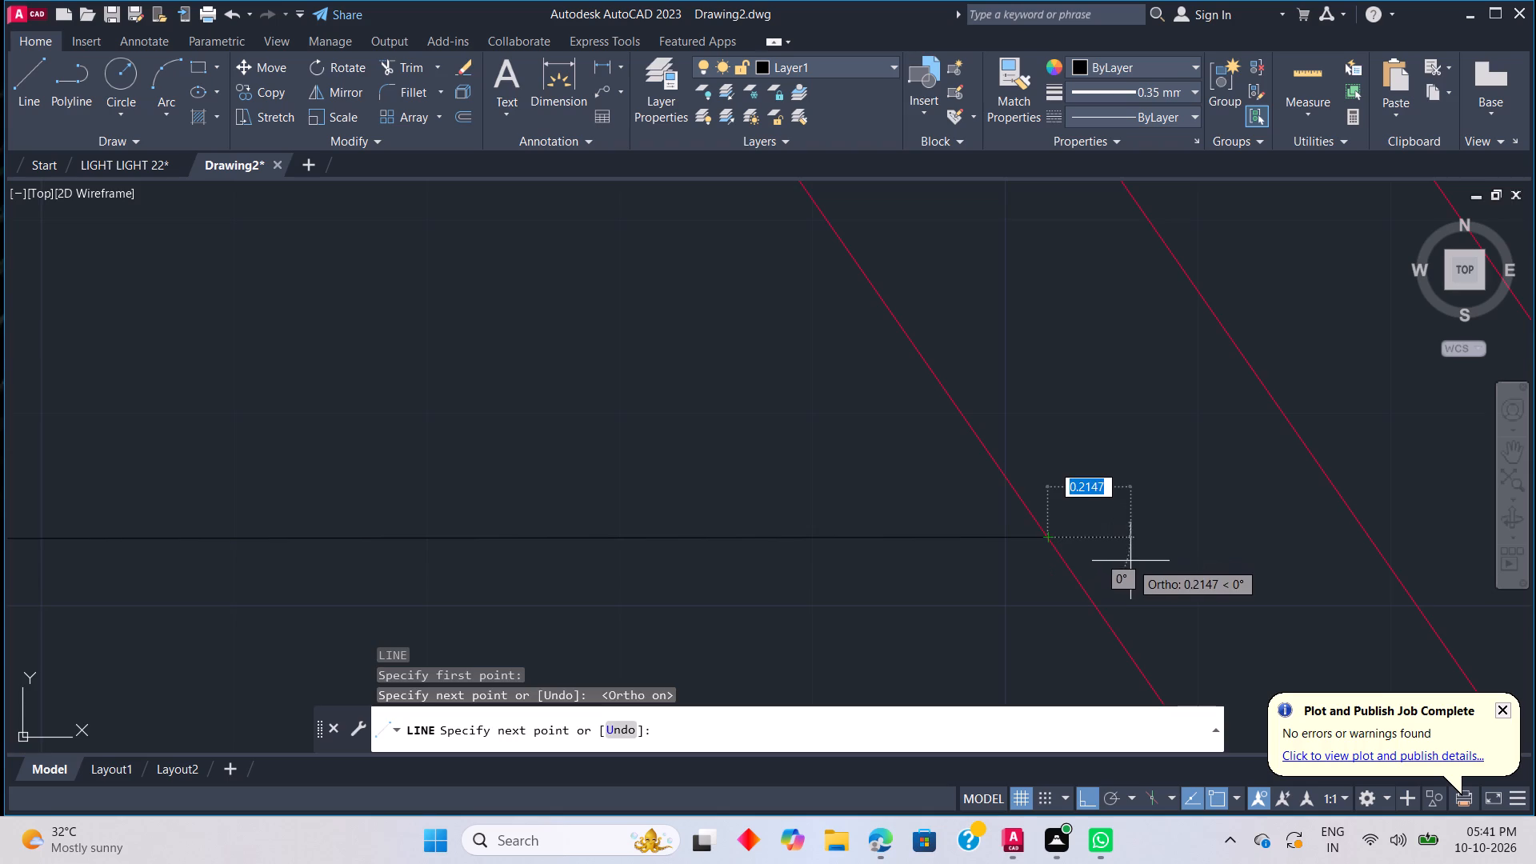
key("Escape")
scroll(1130, 551, "down", 5)
scroll(1223, 558, "up", 3)
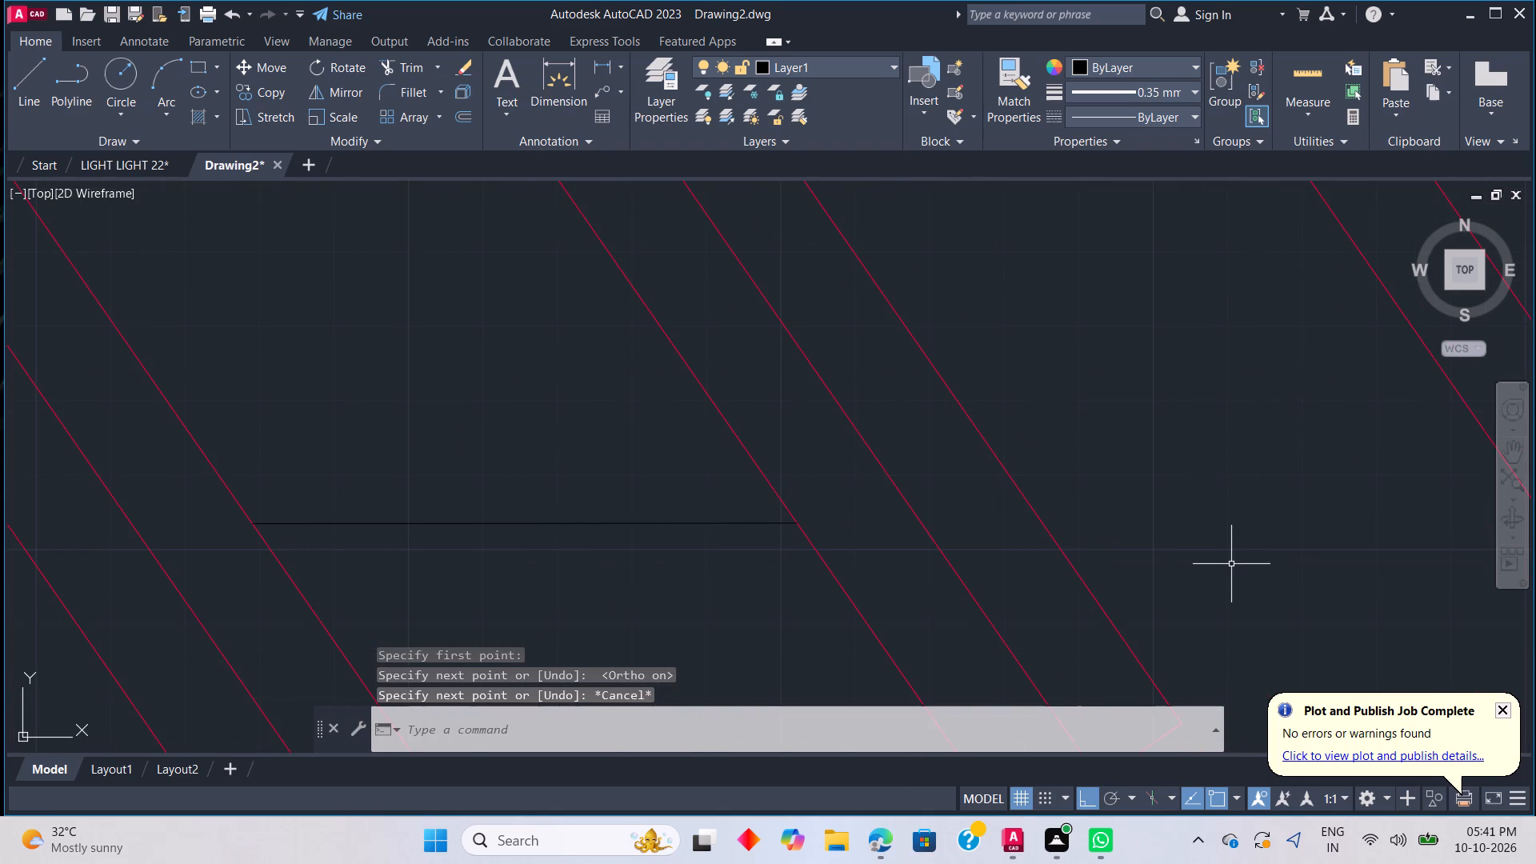
Continue the link line from the middle slanted rectangle's left edge across to its right edge and on to the right rectangle's left edge.
type("L")
key("space")
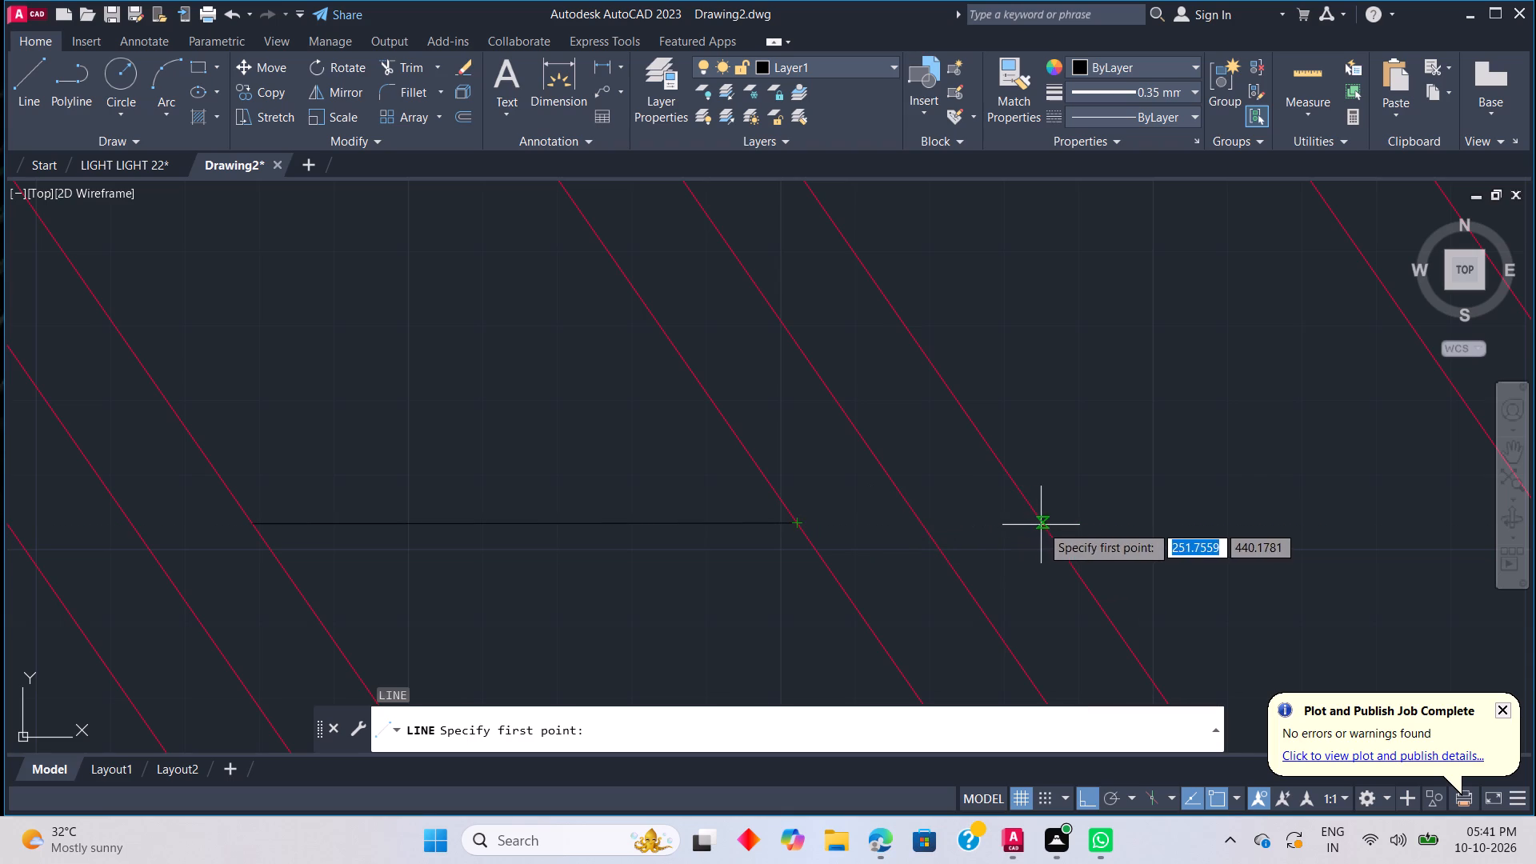
left_click(802, 525)
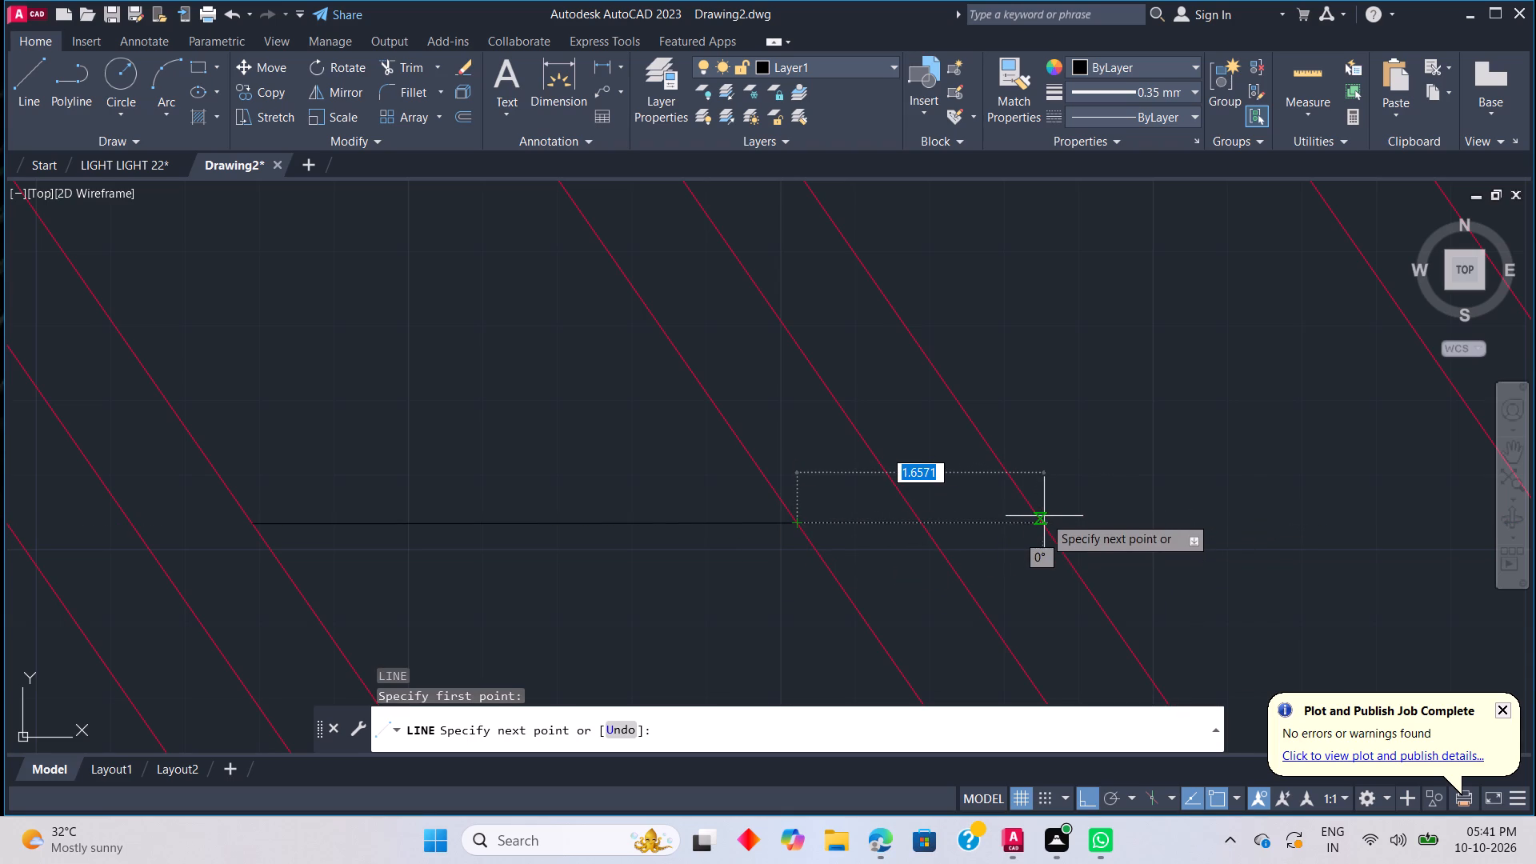
scroll(1049, 526, "up", 3)
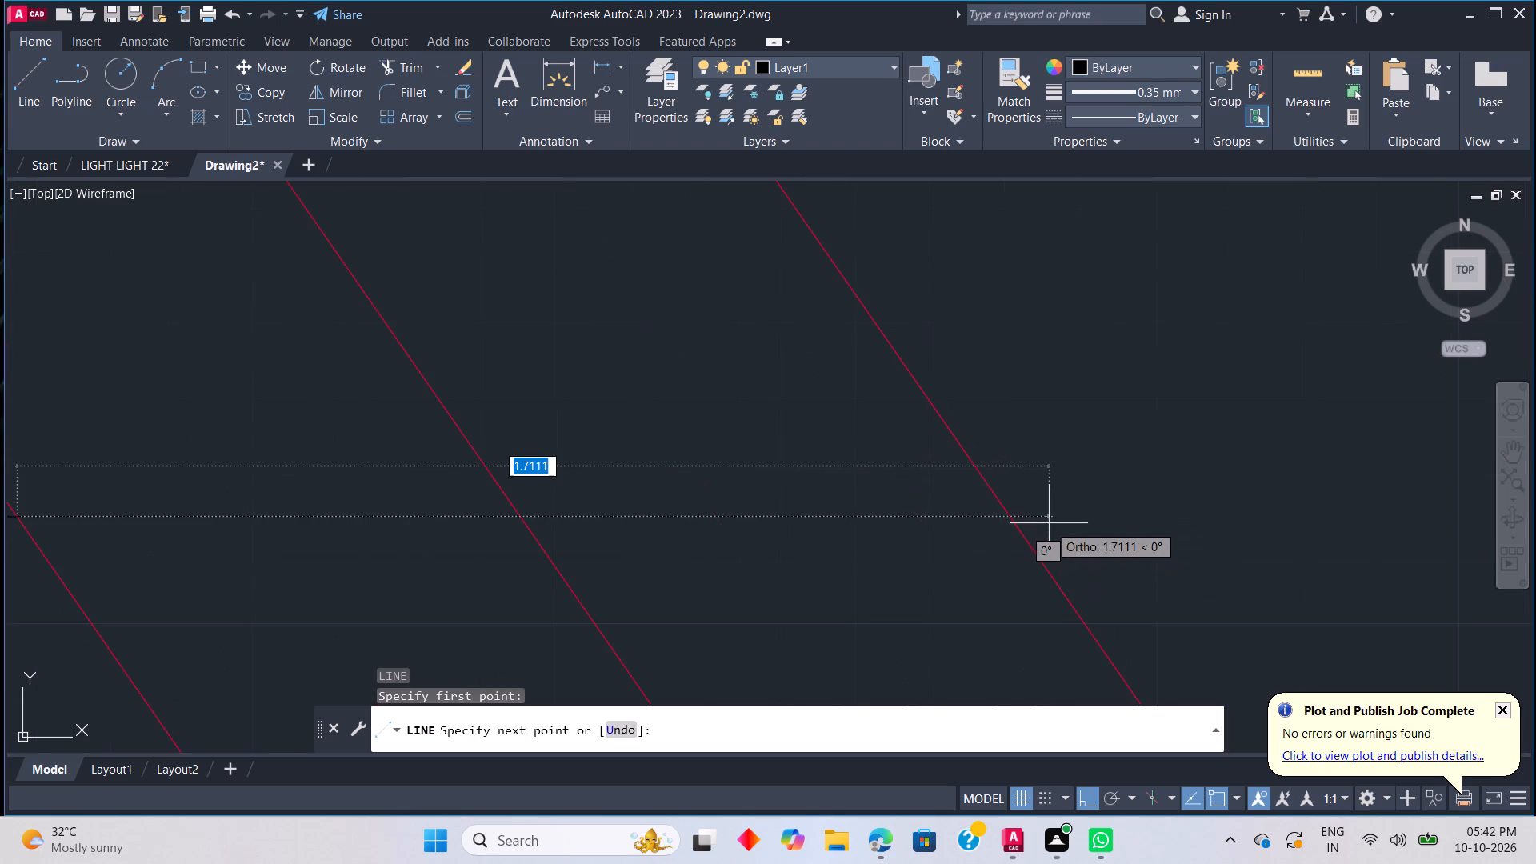
scroll(1008, 504, "down", 2)
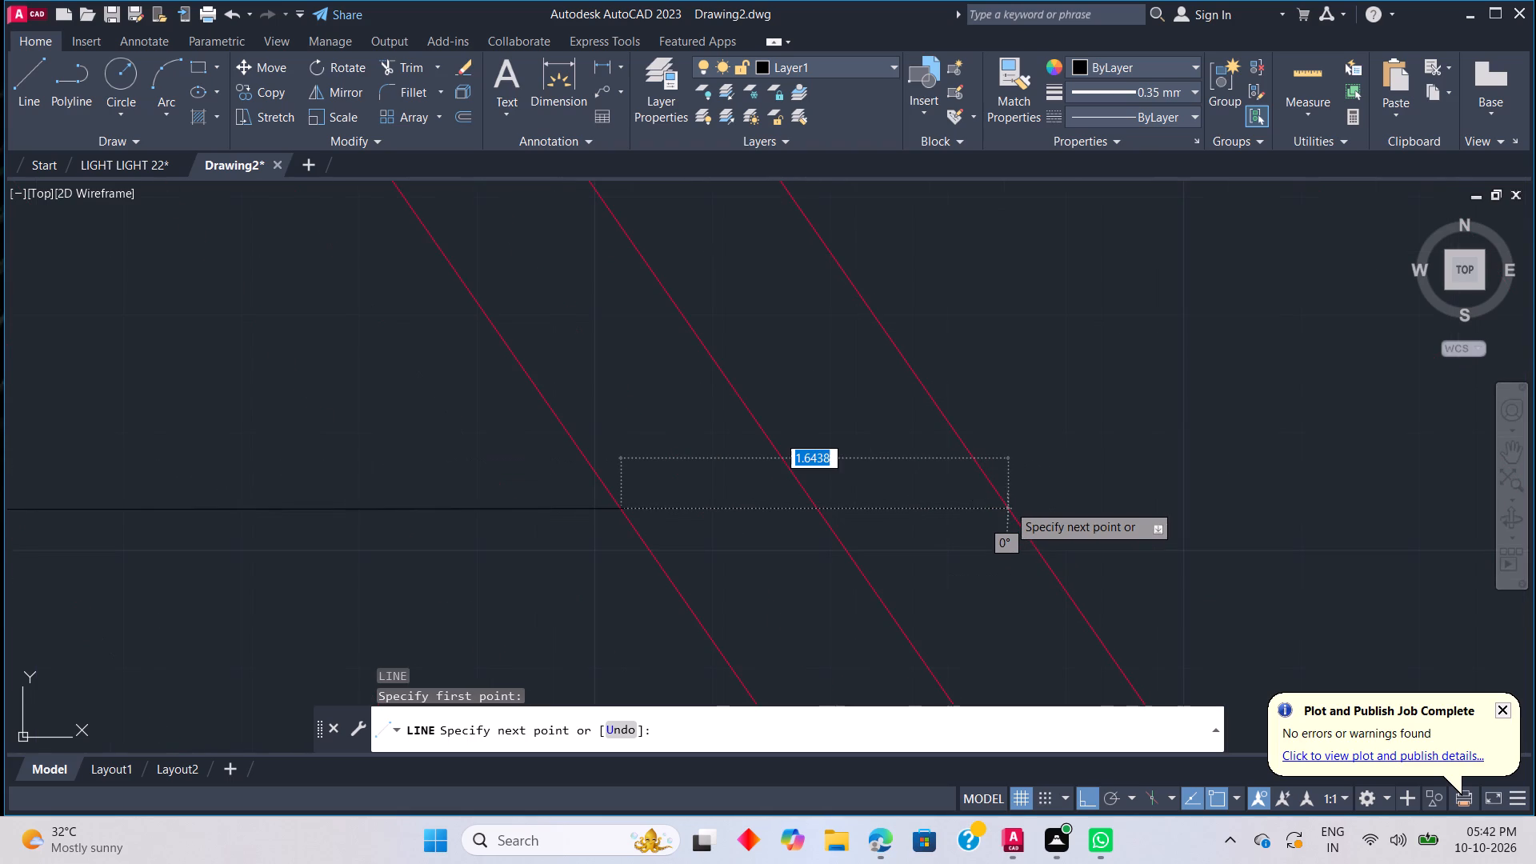
left_click(1008, 504)
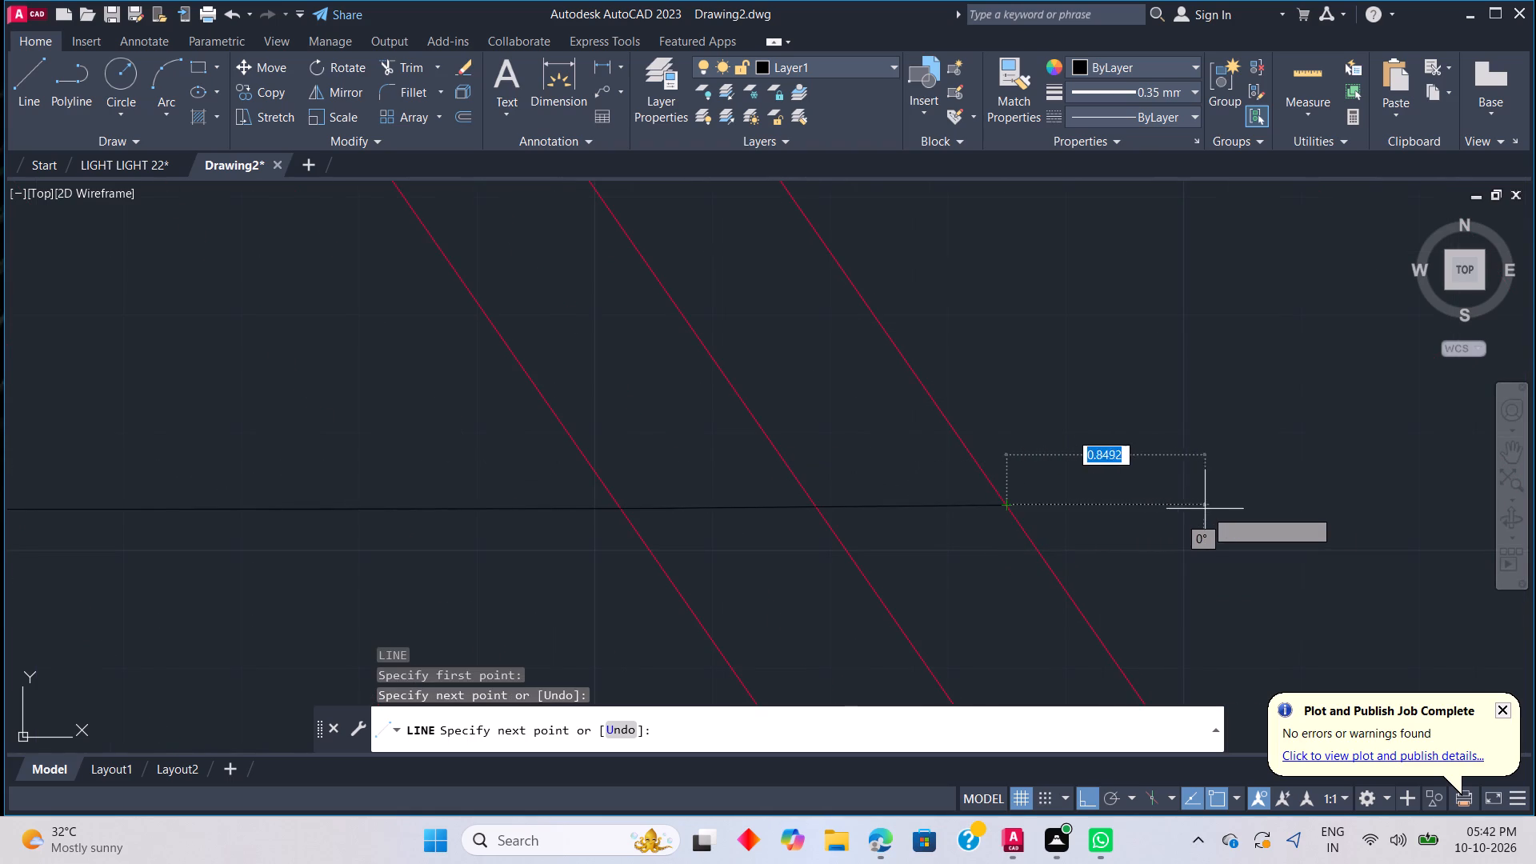
scroll(1230, 517, "down", 2)
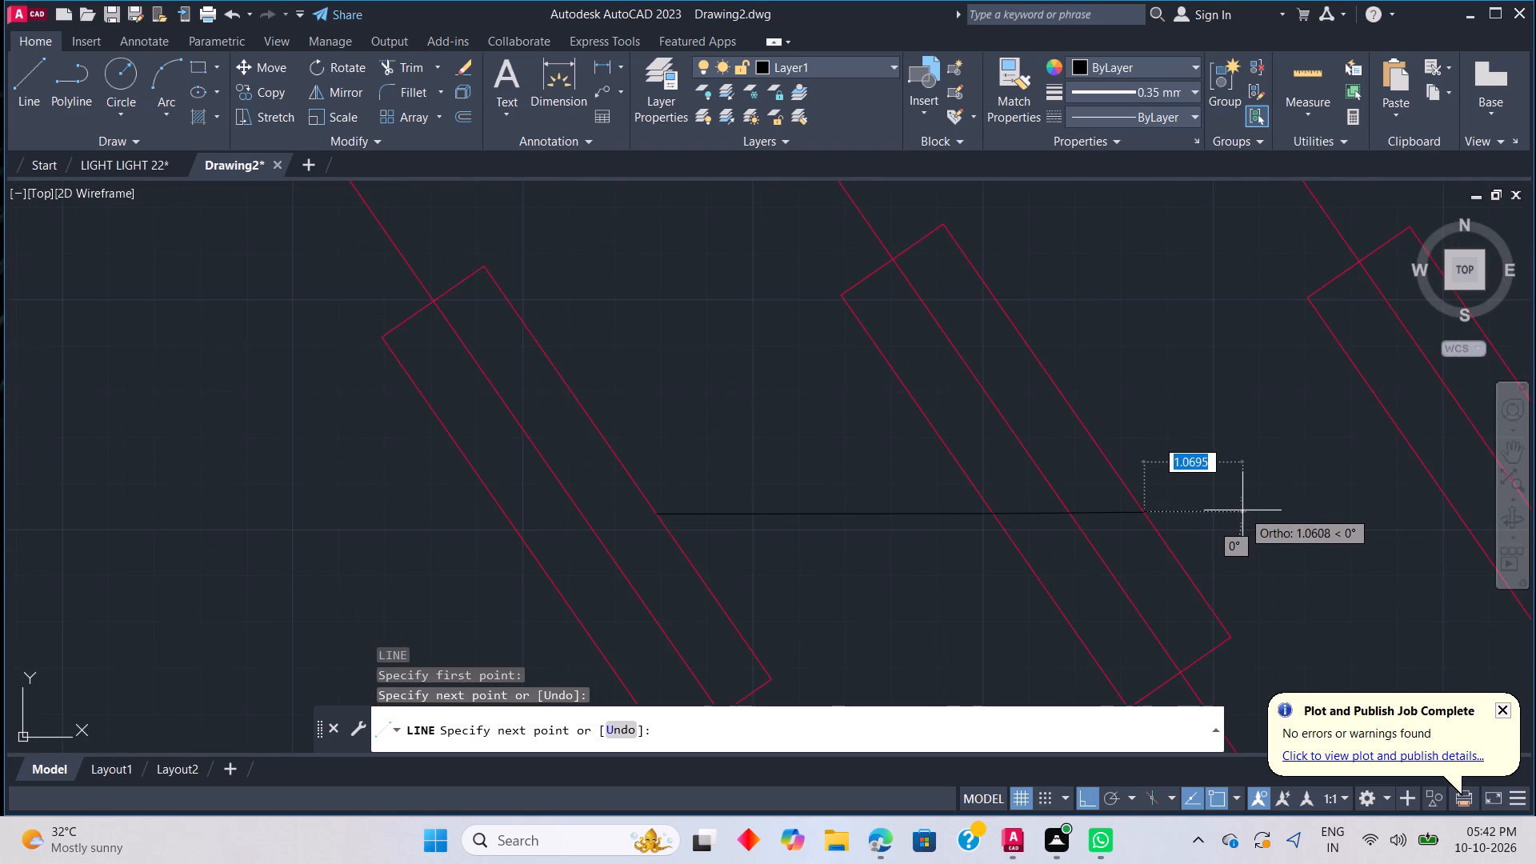
scroll(1246, 502, "up", 2)
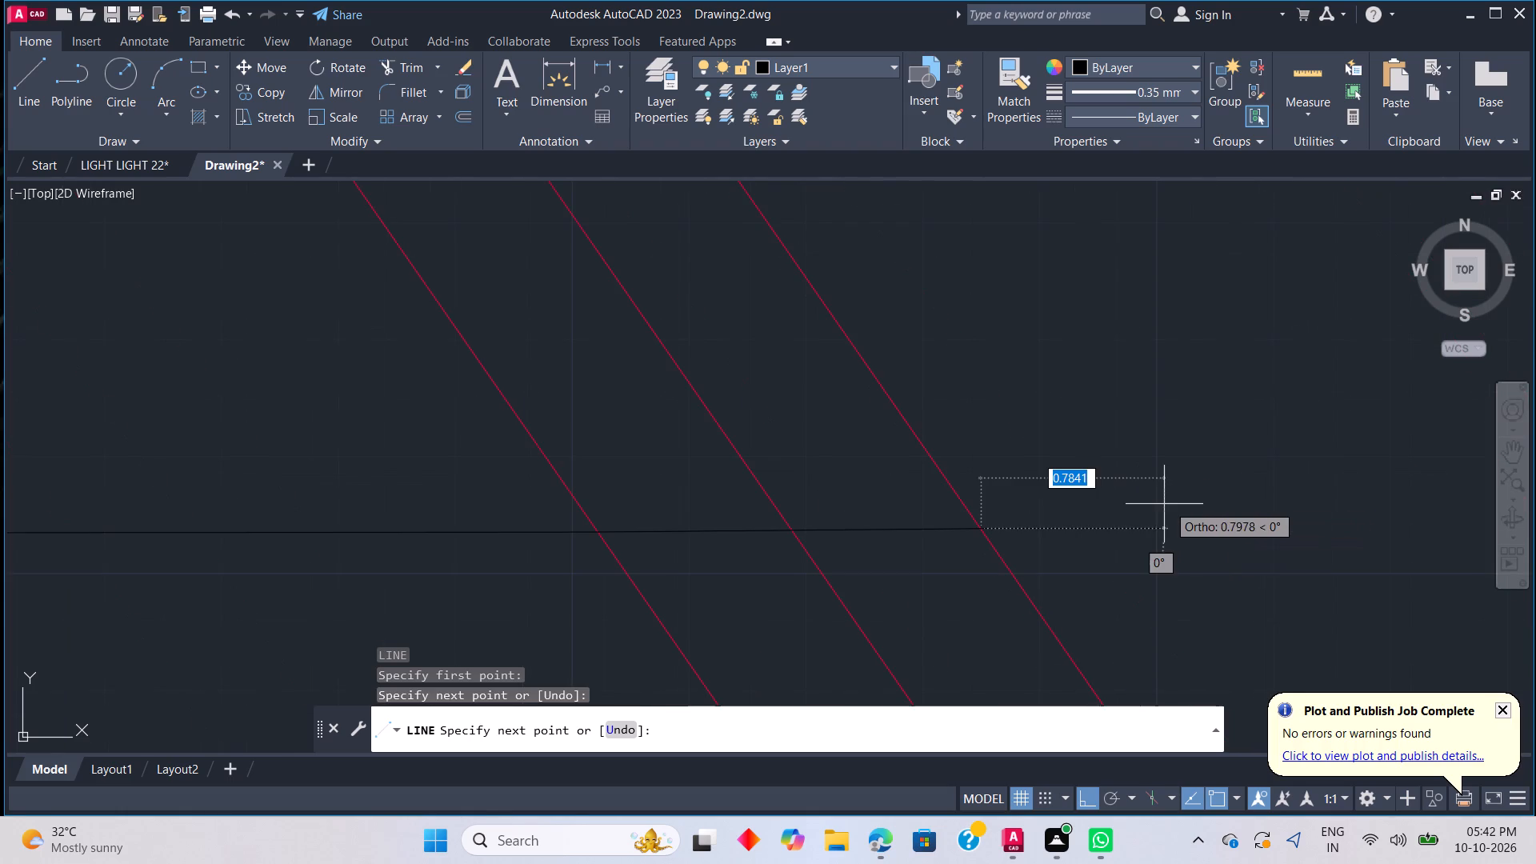
scroll(1160, 497, "down", 4)
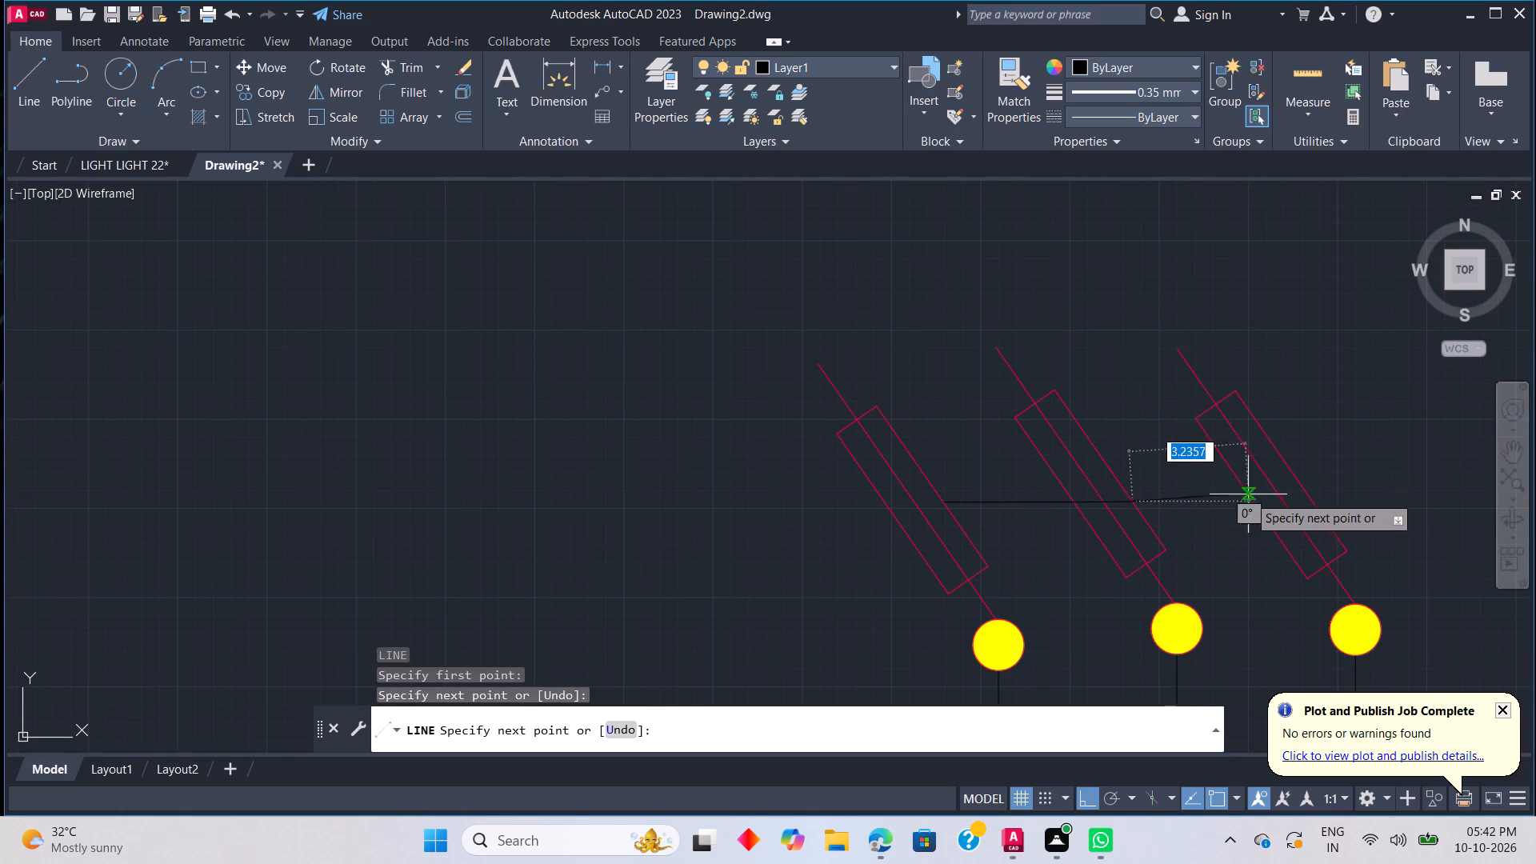
scroll(1257, 510, "up", 2)
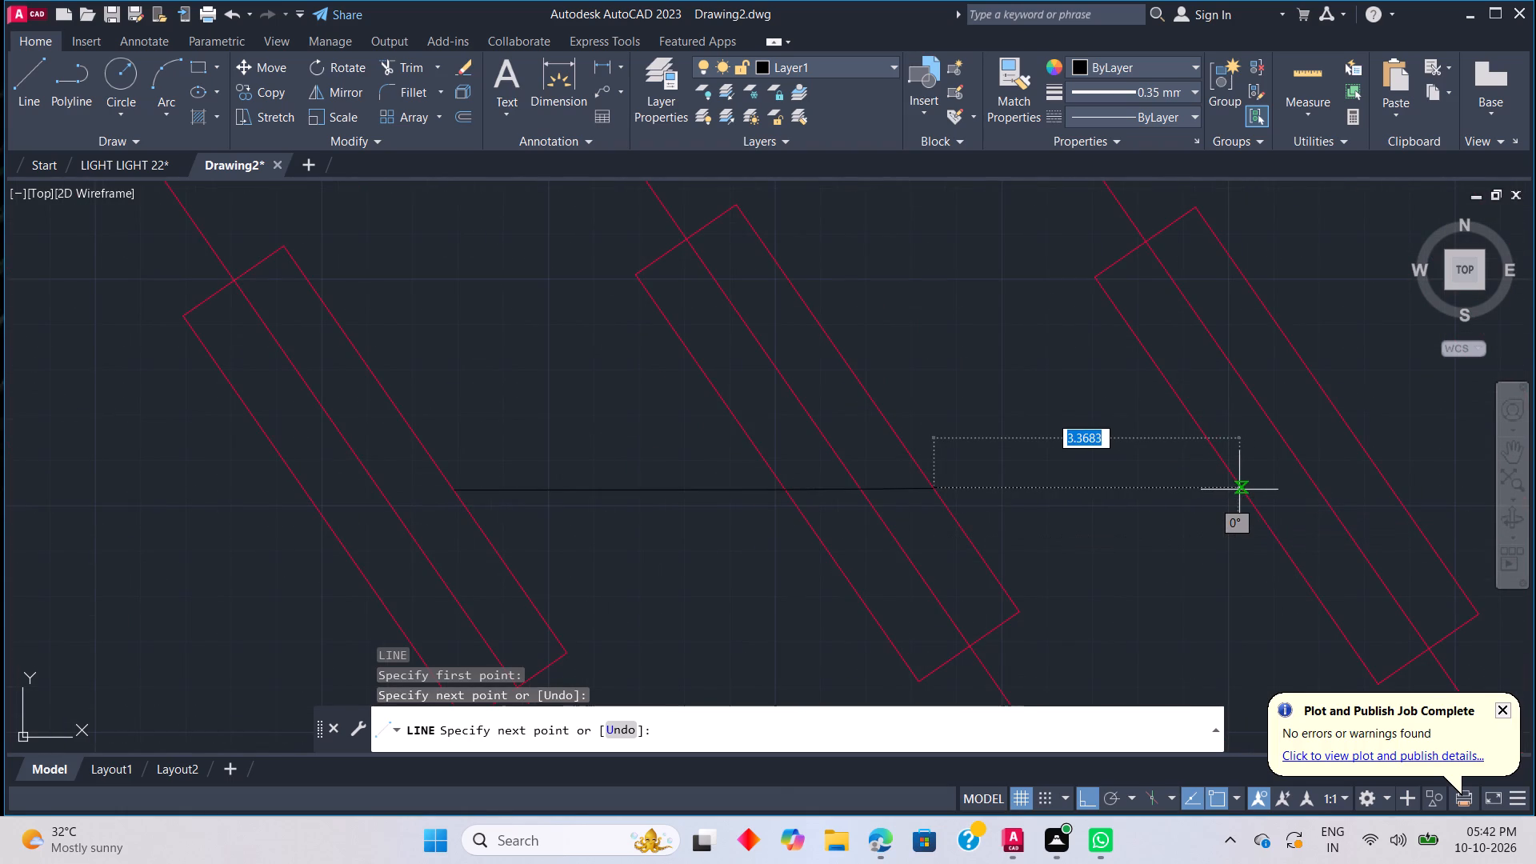
left_click(1239, 490)
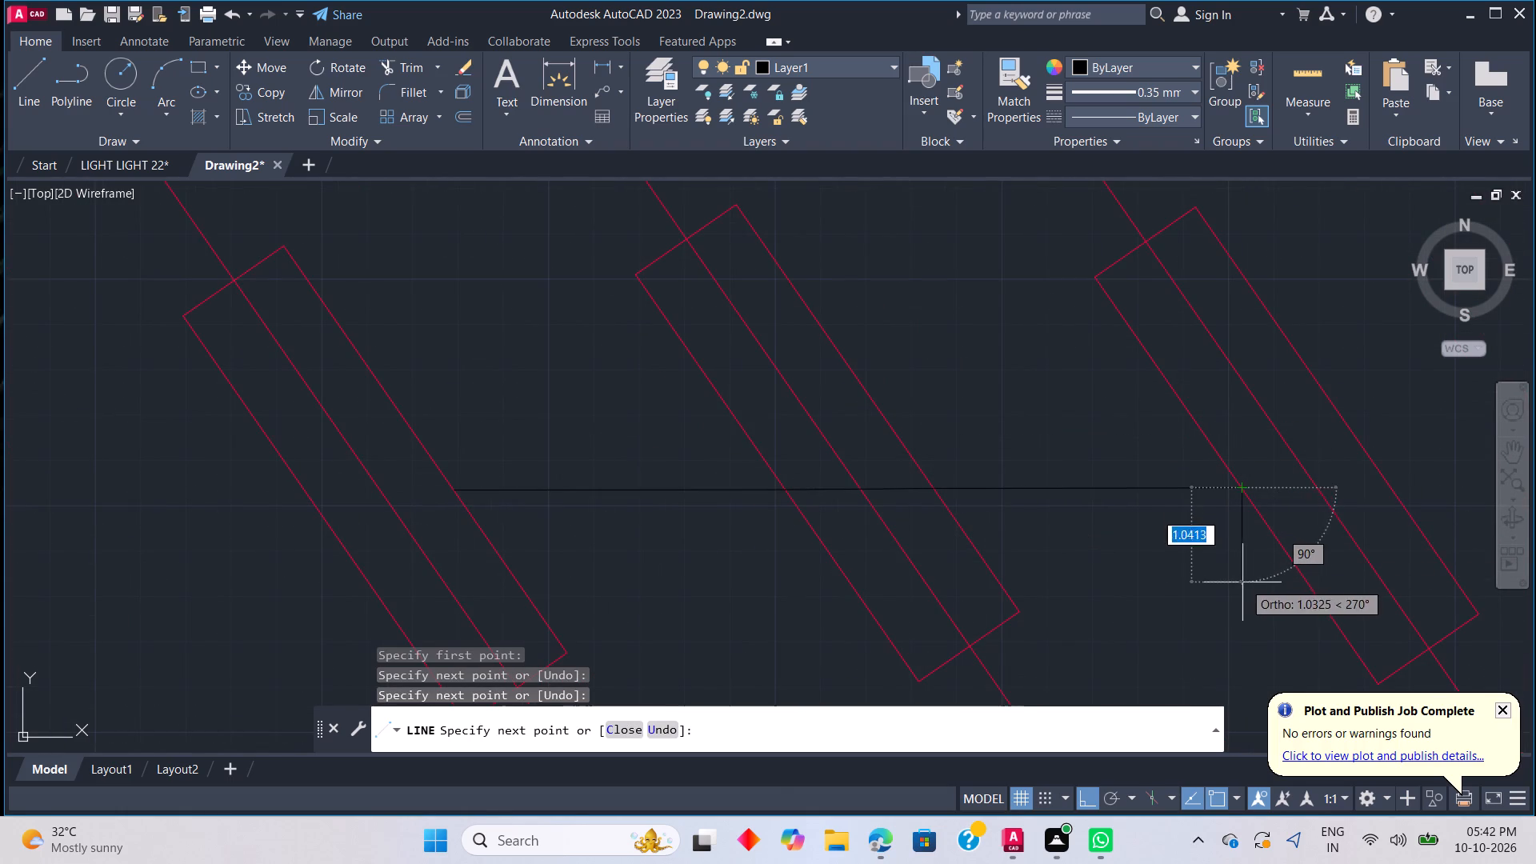
key("Escape")
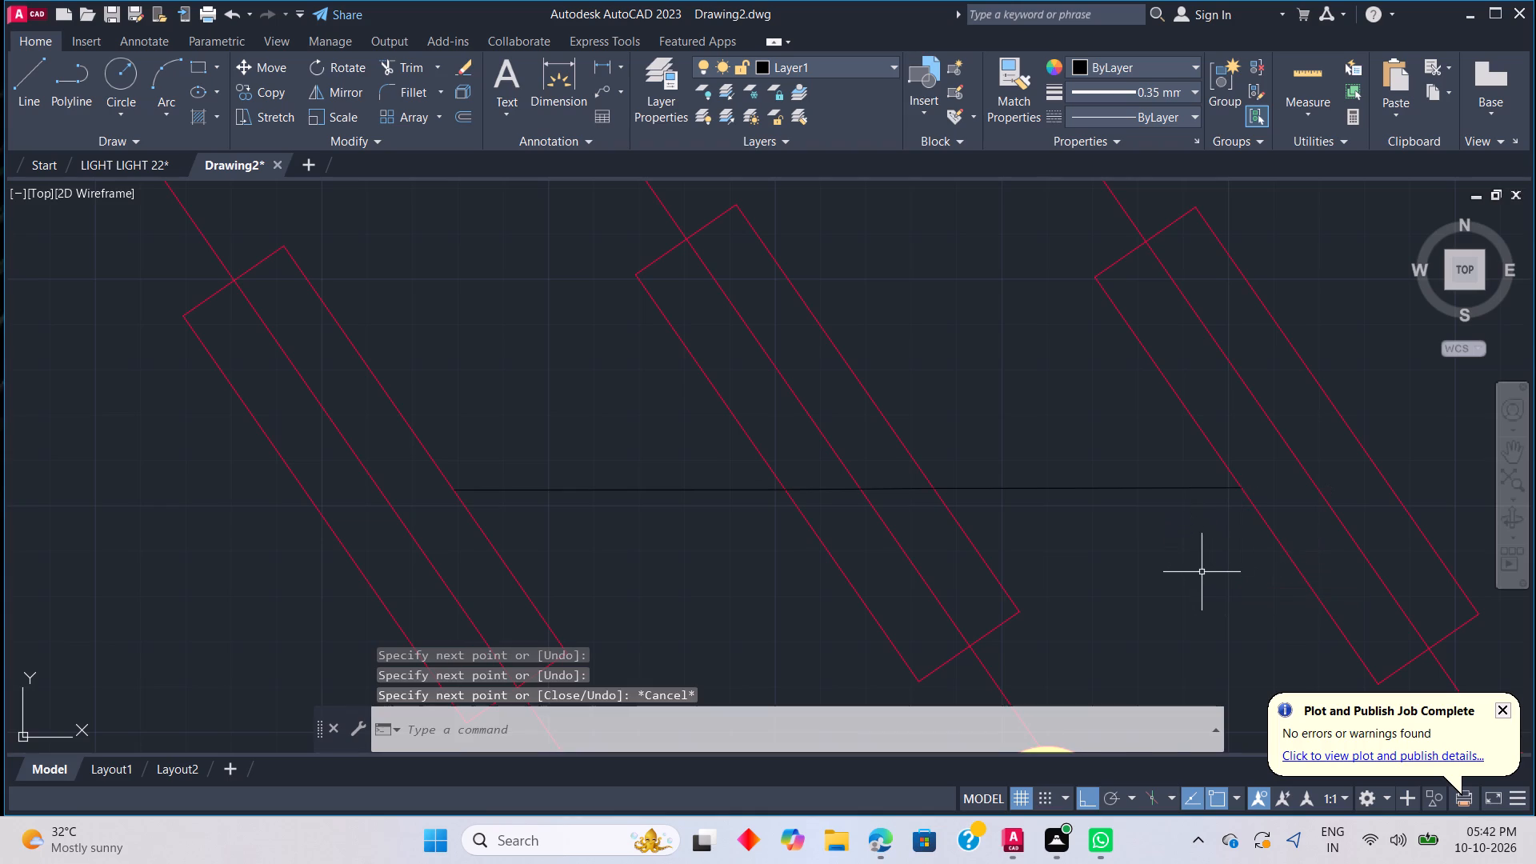
Trim away the two link line segments lying inside the middle slanted rectangle.
key("t")
key("r")
key("space")
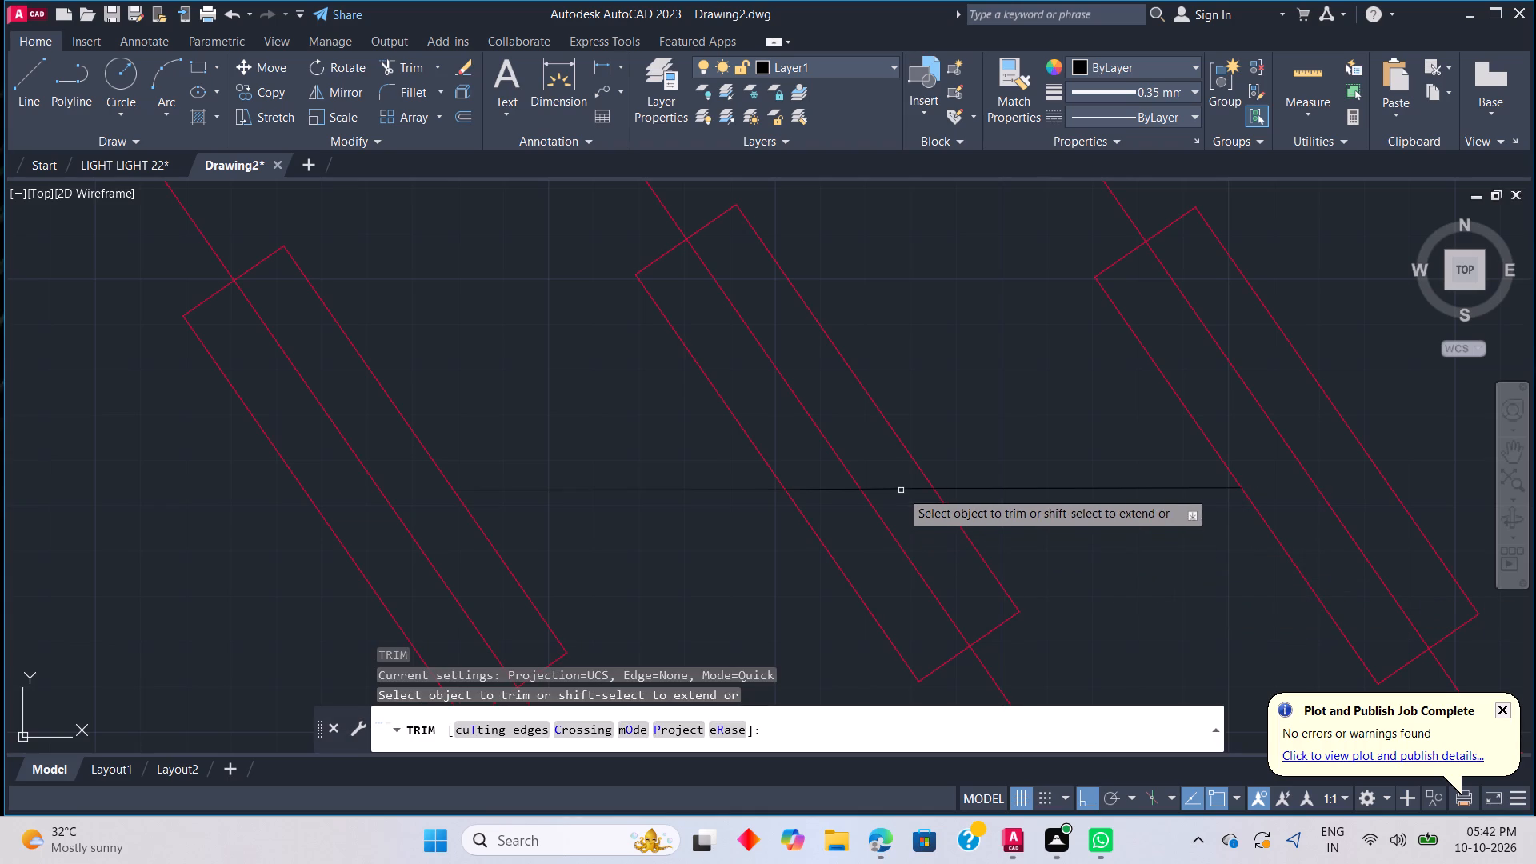
left_click(902, 490)
left_click(834, 490)
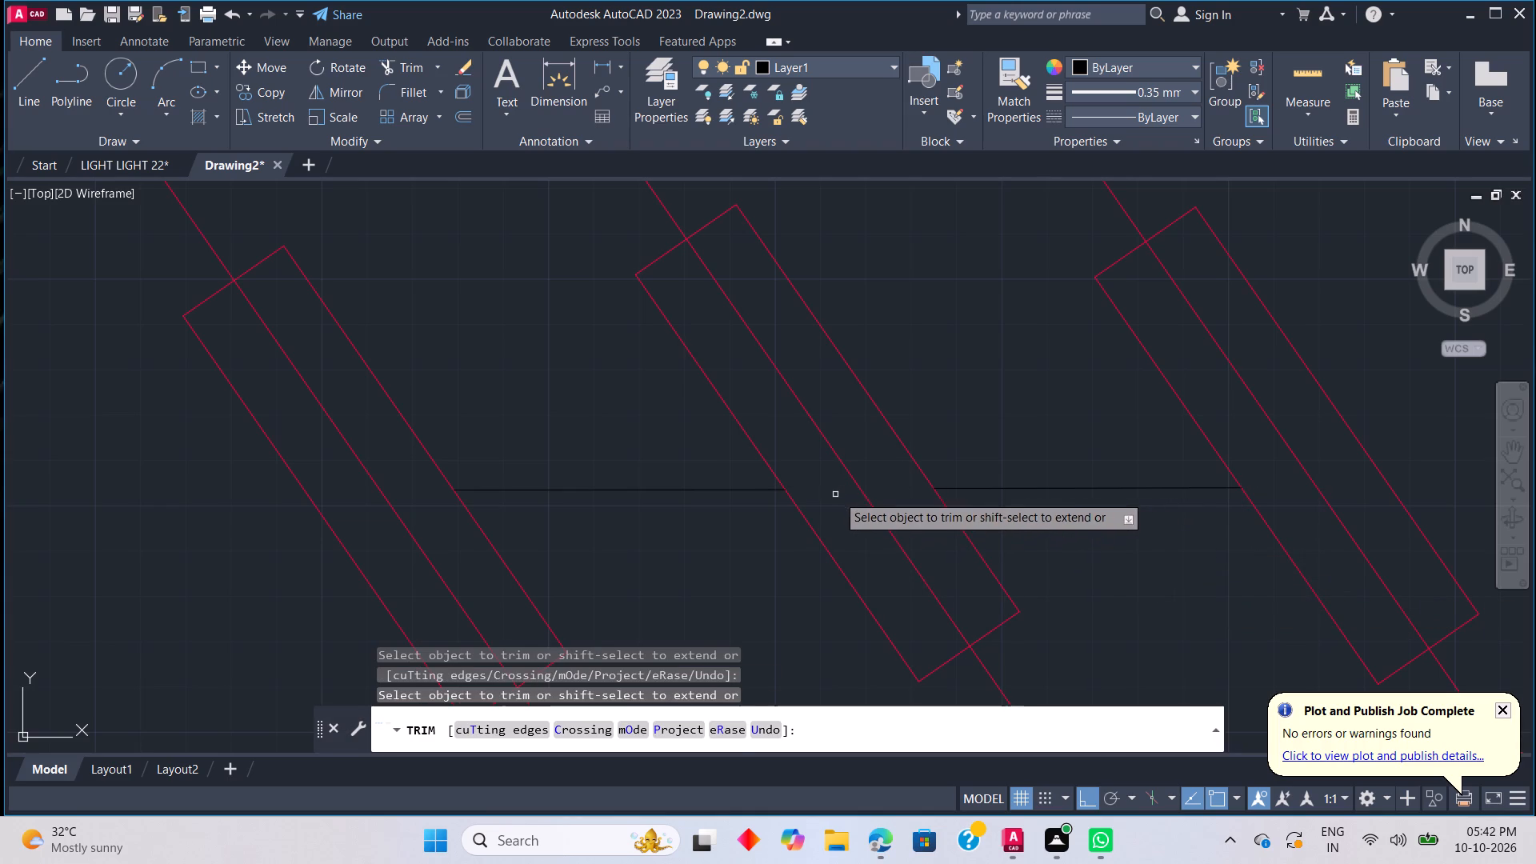
key("Escape")
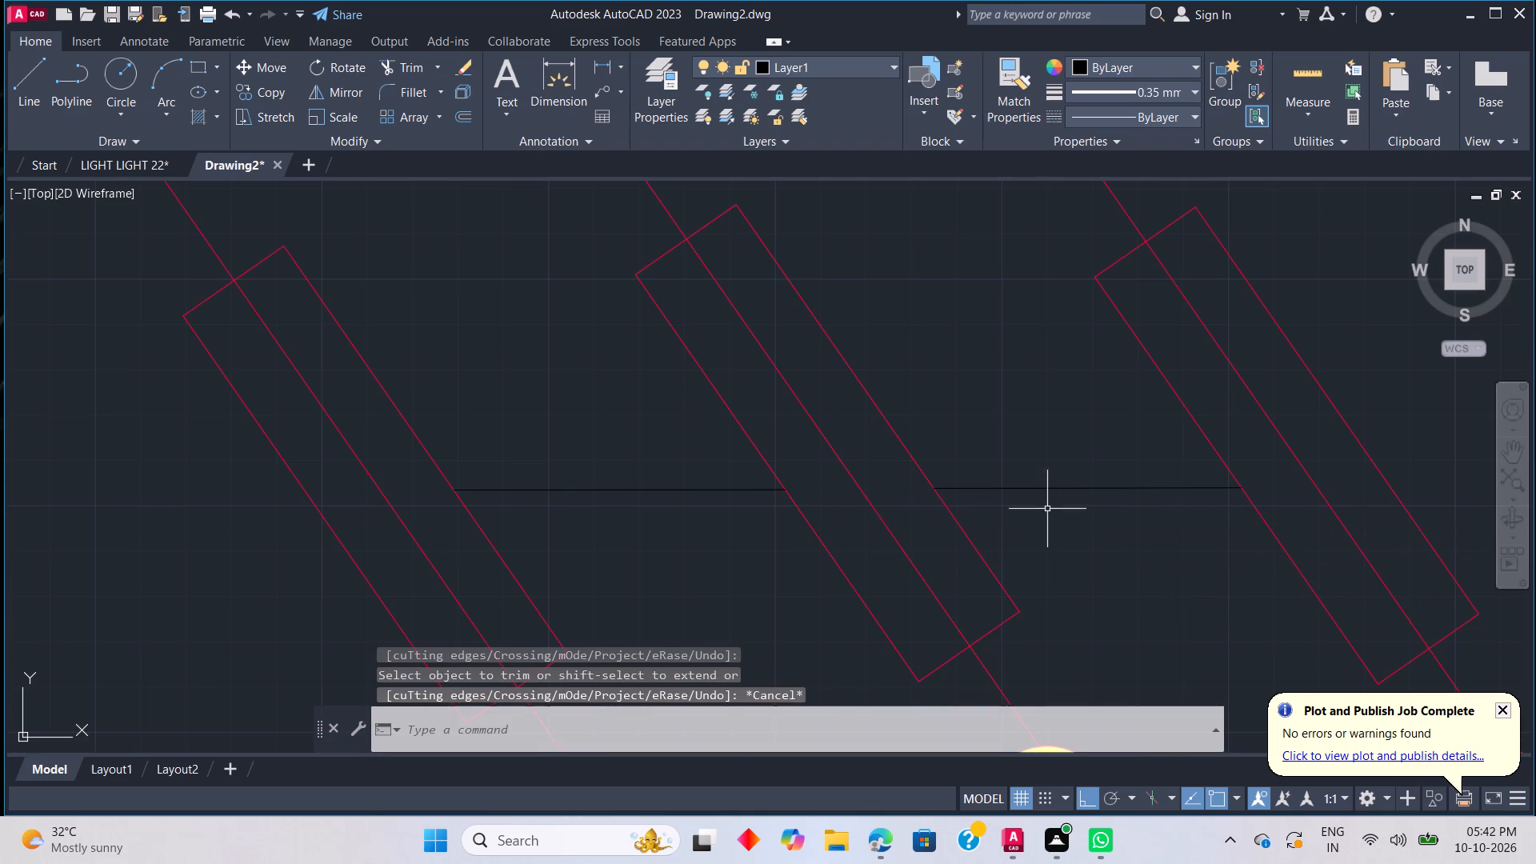
Give the link line between the middle and right rectangles a dashed linetype and assign it to layer 0.
left_click(1058, 489)
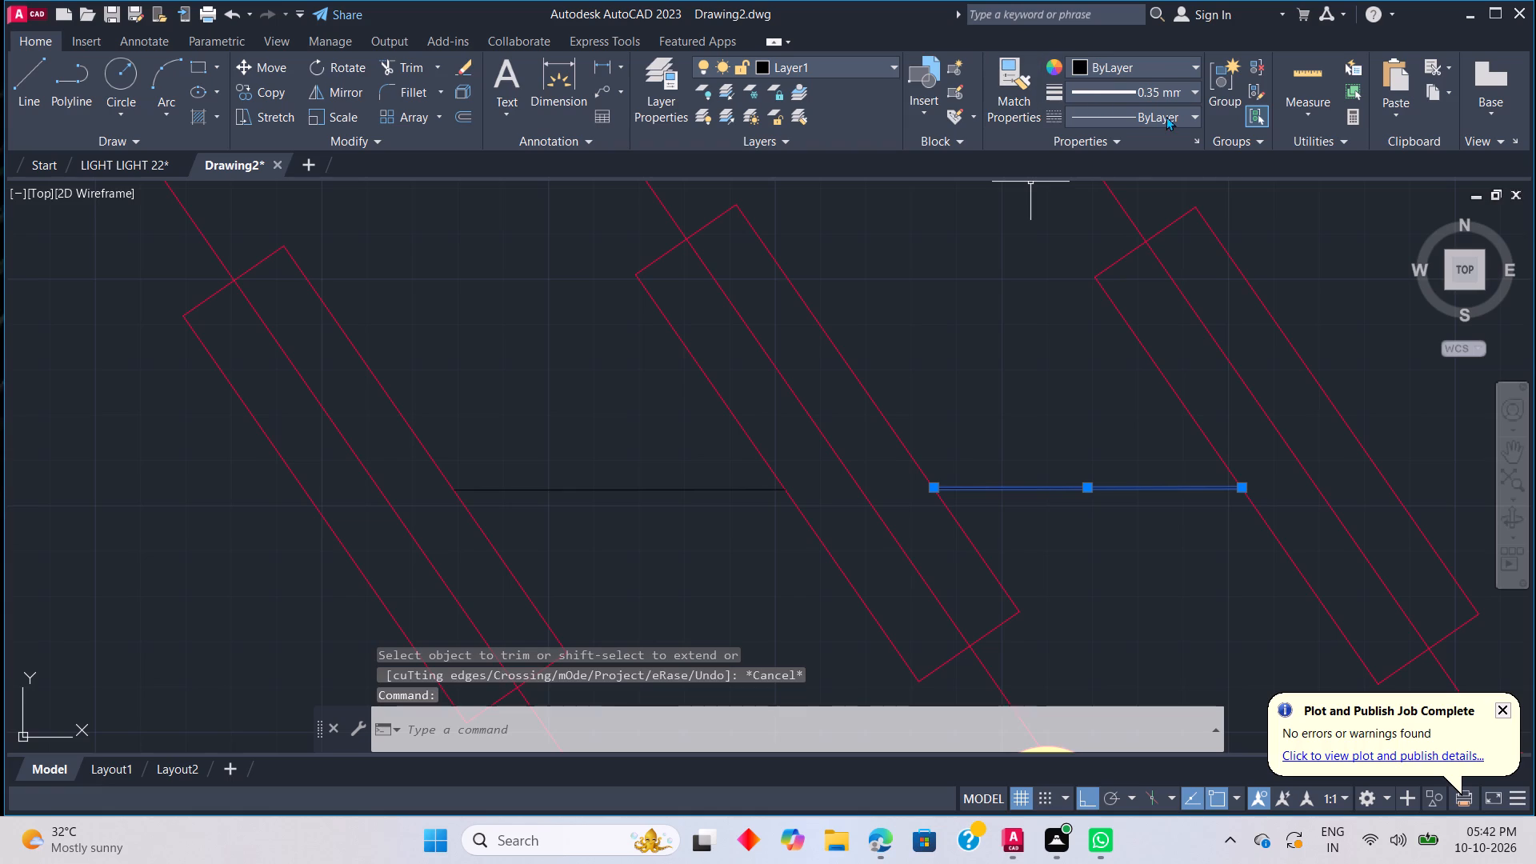
left_click(1168, 116)
left_click(1159, 211)
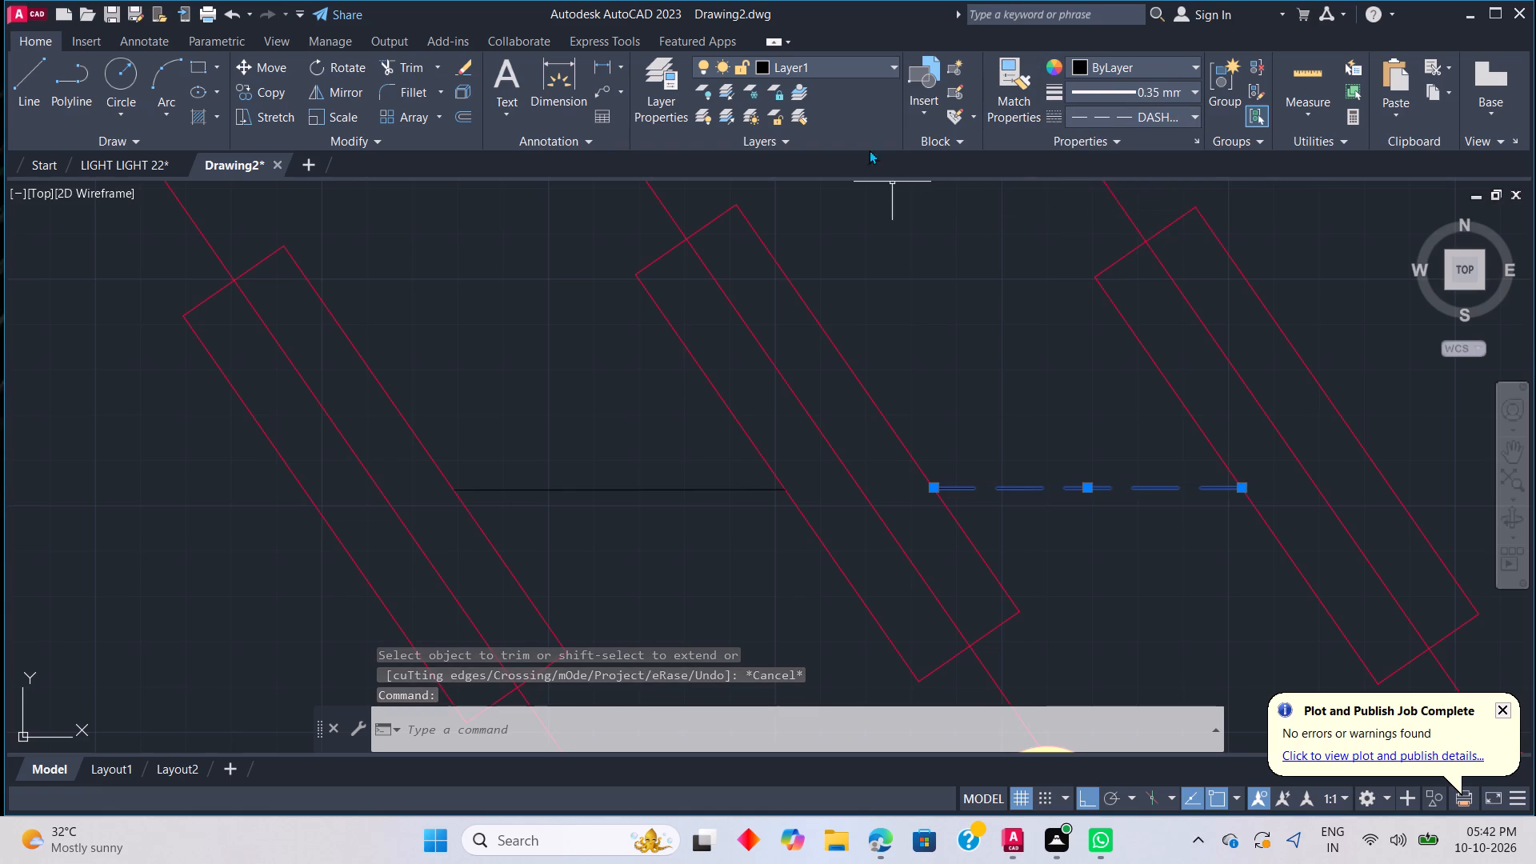
left_click(870, 66)
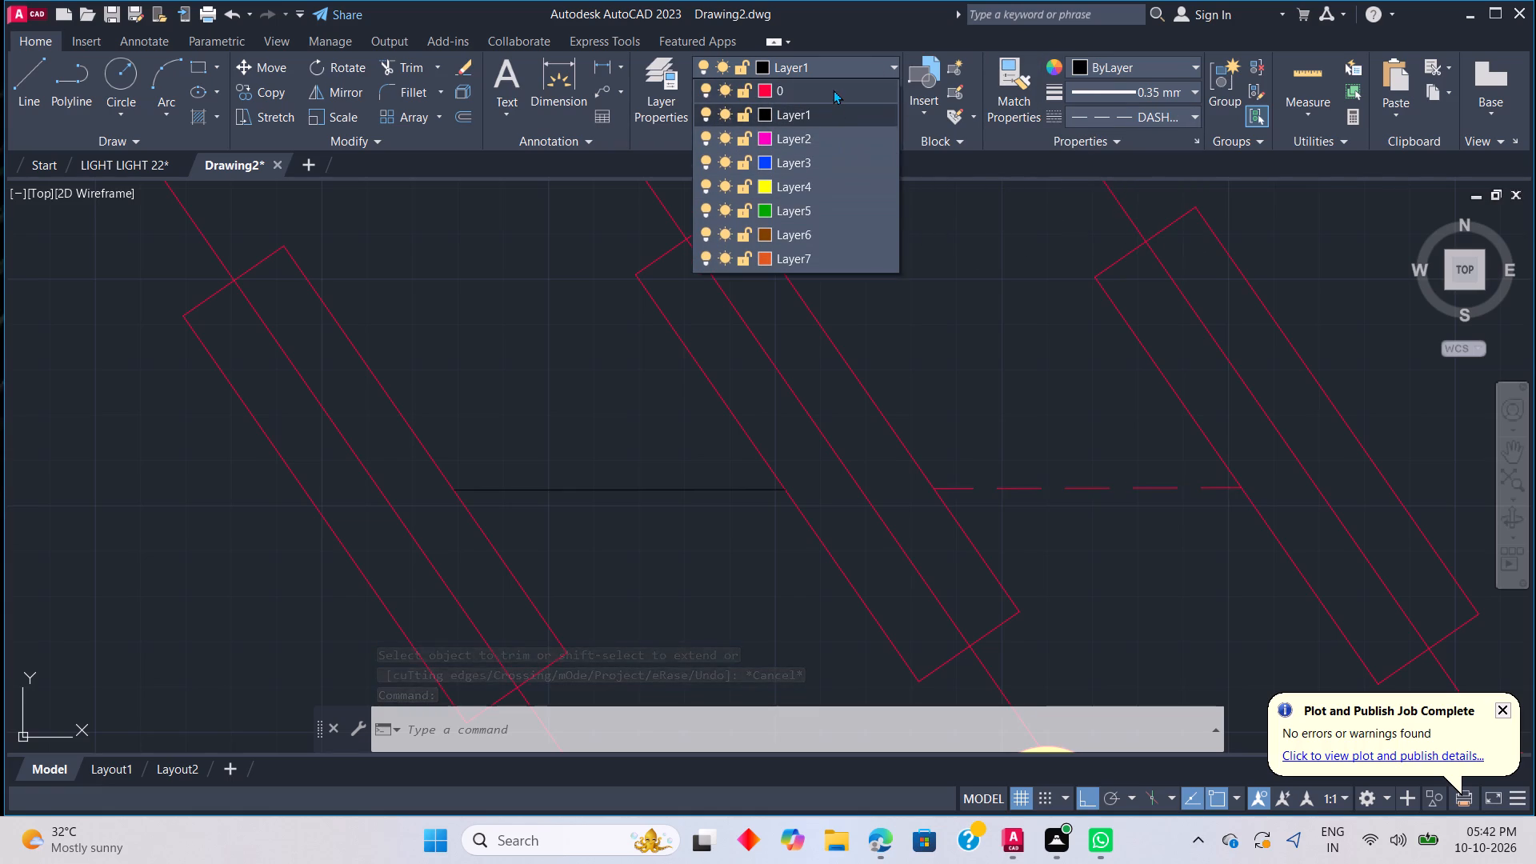
left_click(833, 90)
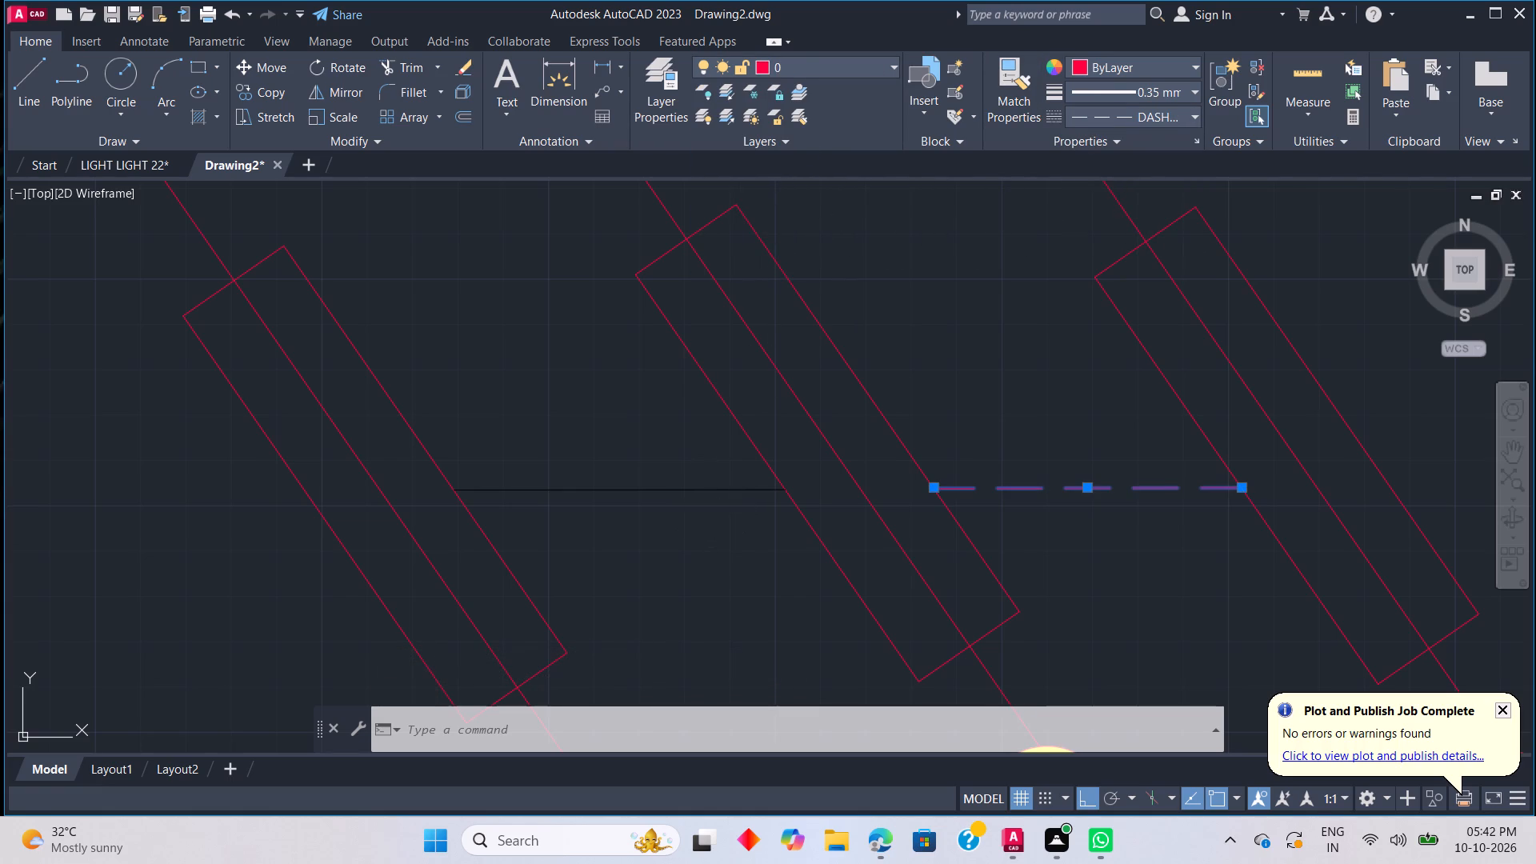
key("Escape")
Assign the link line between the left and middle rectangles to layer 0 and give it a dashed linetype.
left_click(716, 489)
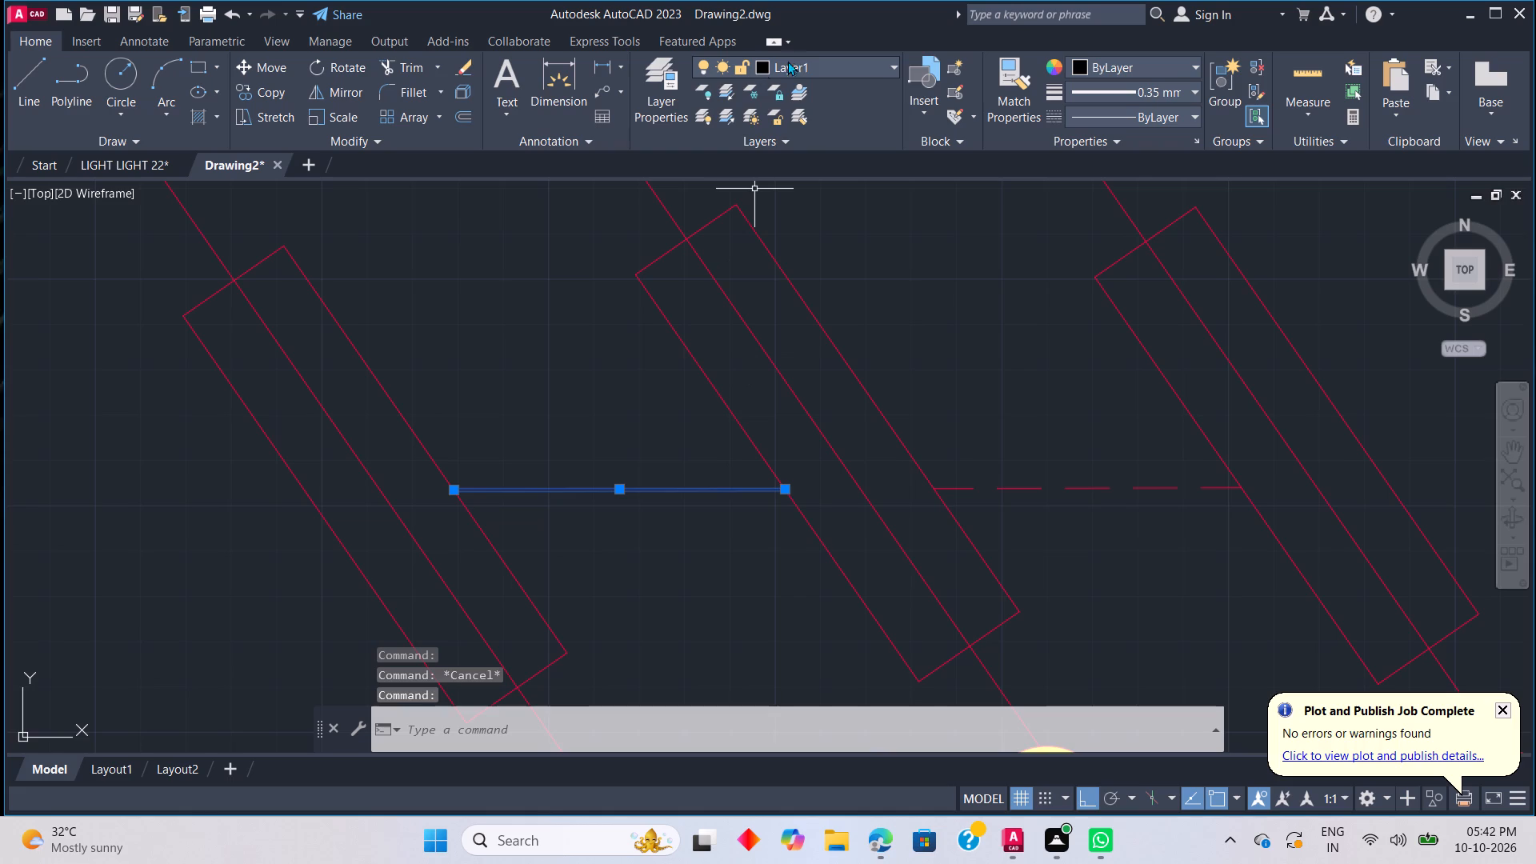
left_click(803, 59)
left_click(830, 85)
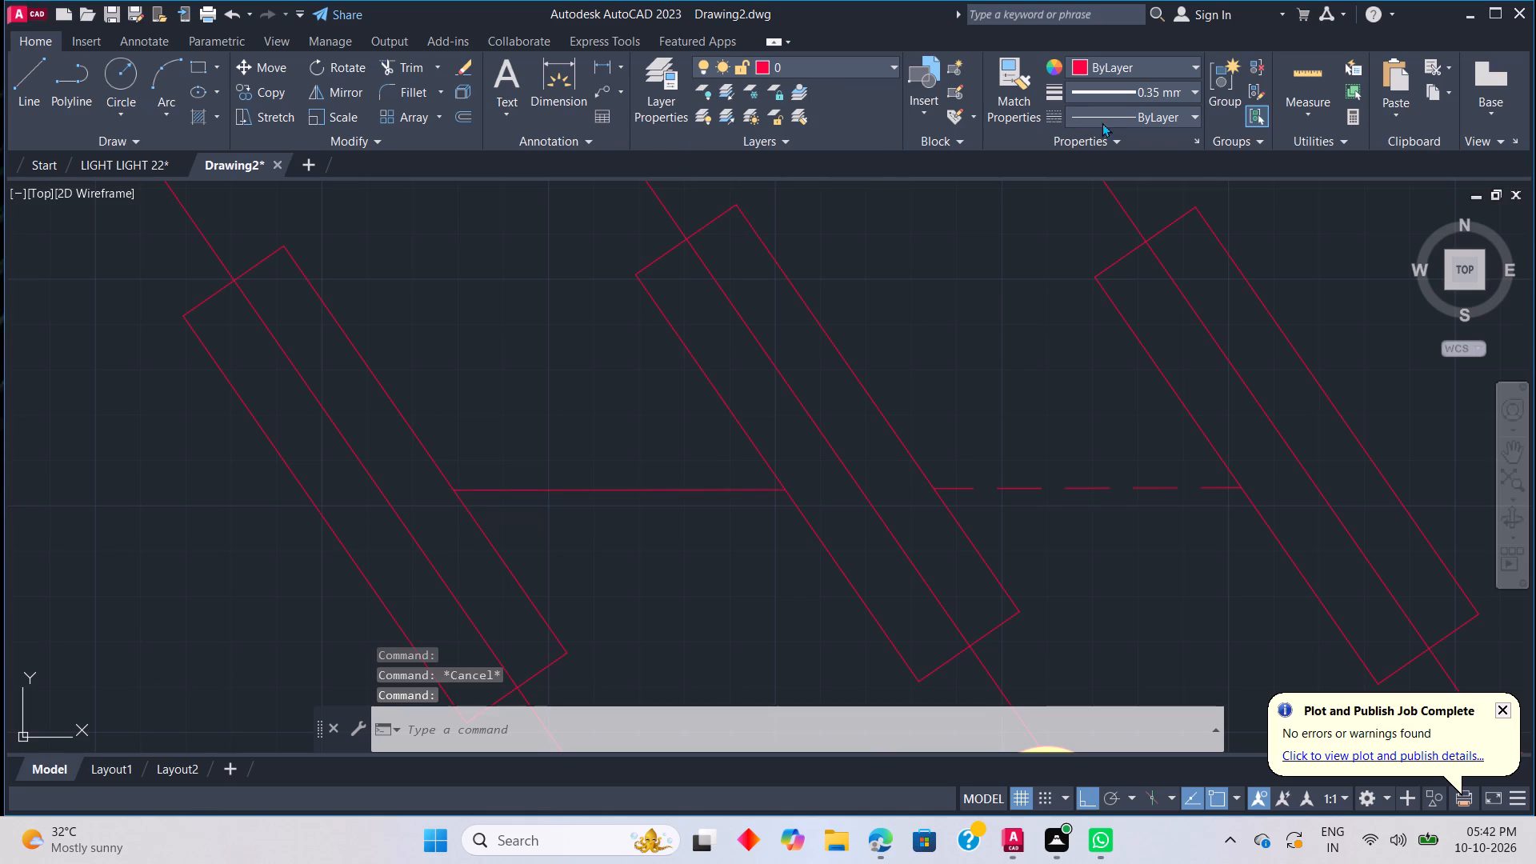
left_click(1110, 119)
left_click(1111, 207)
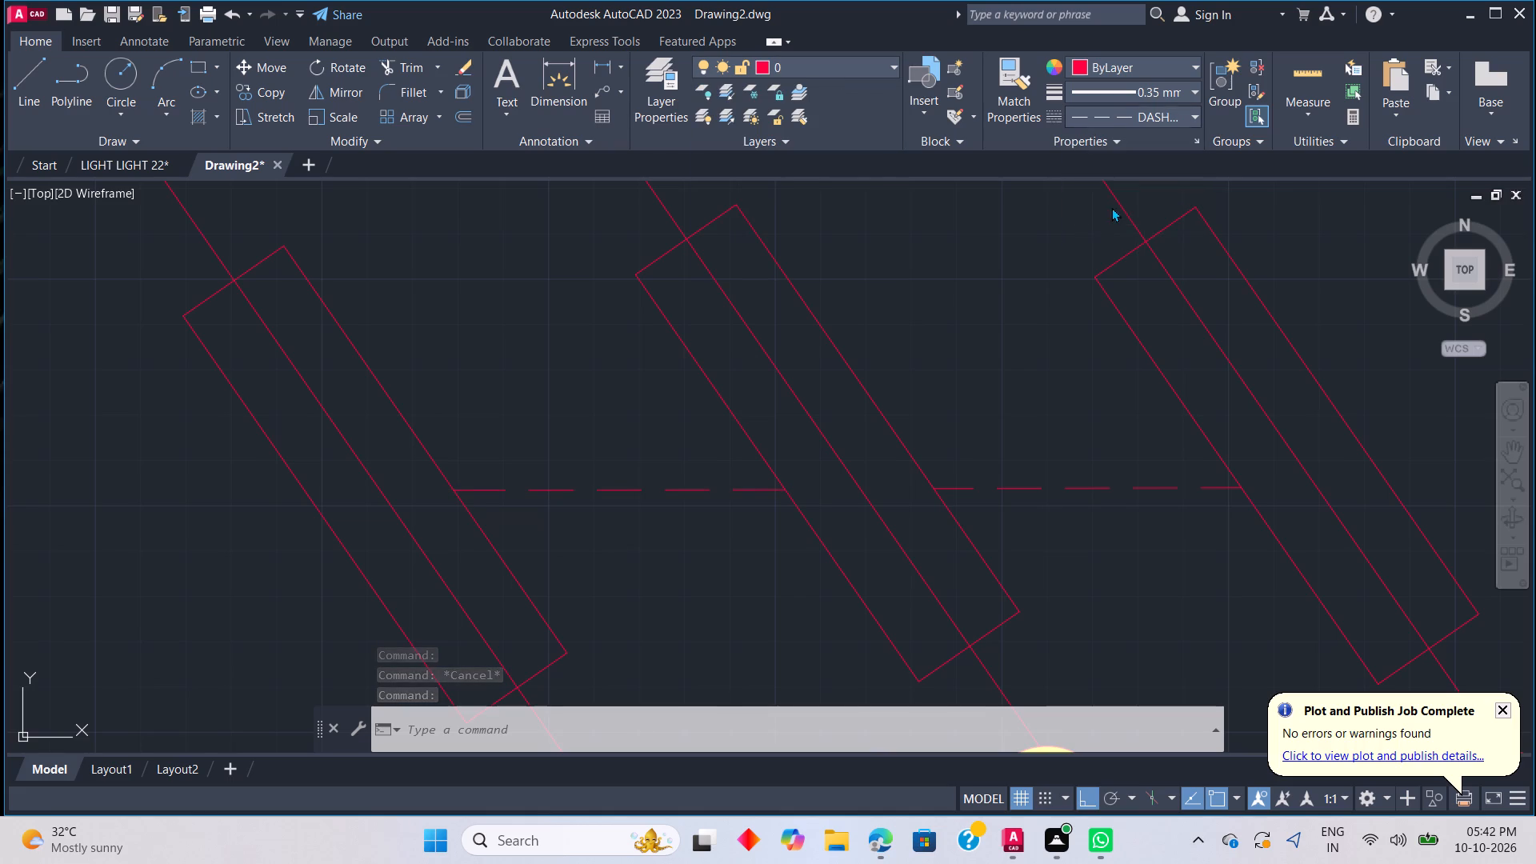
key("Escape")
Draw a vertical line from the bottom of the left yellow terminal circle up to well above the slanted symbols.
scroll(924, 373, "down", 2)
scroll(748, 573, "down", 1)
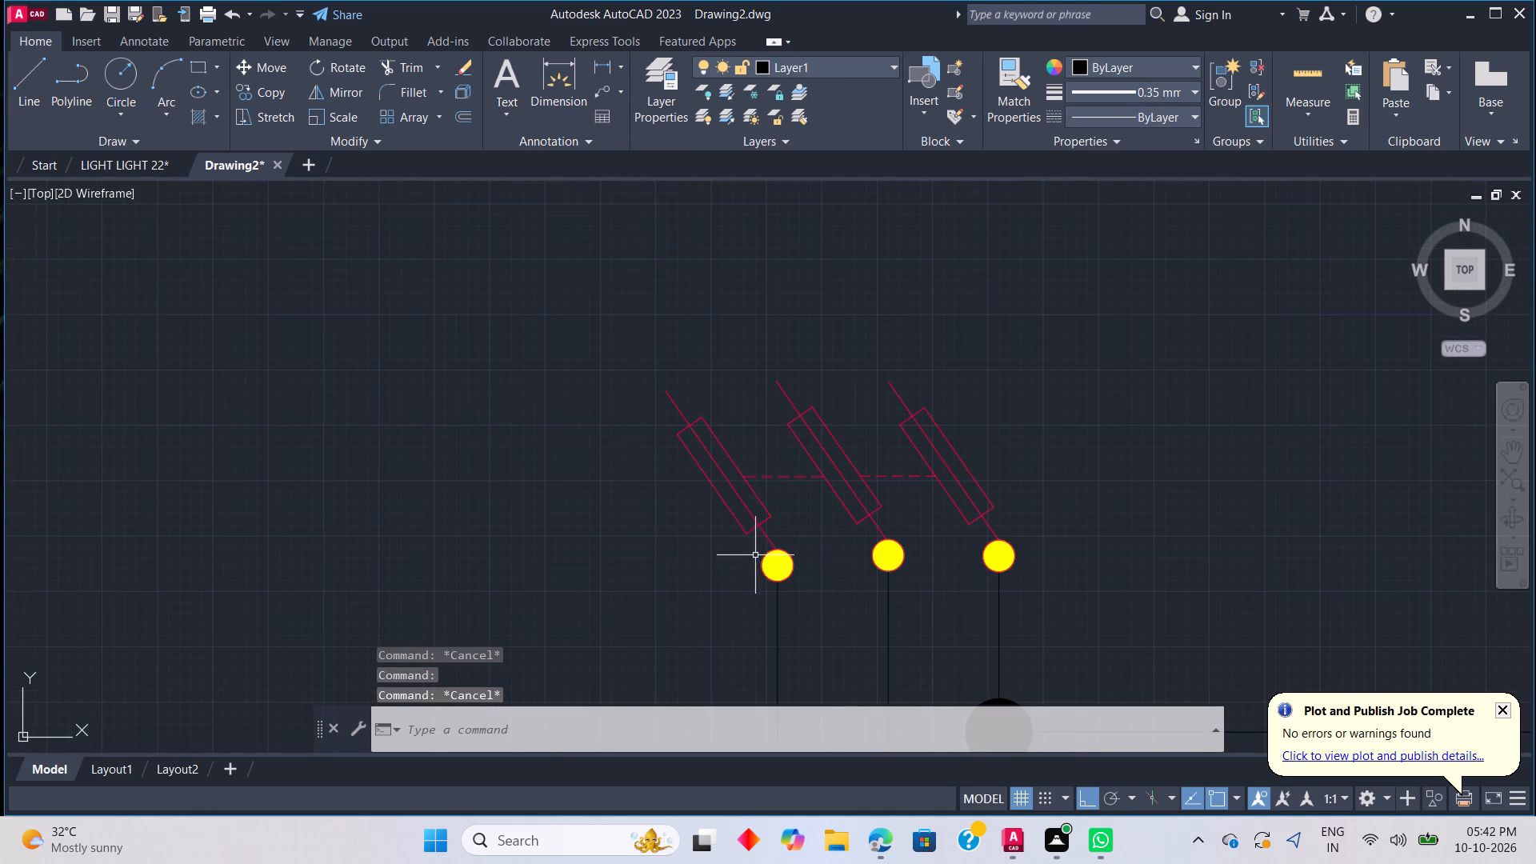
scroll(772, 505, "down", 3)
scroll(795, 524, "up", 2)
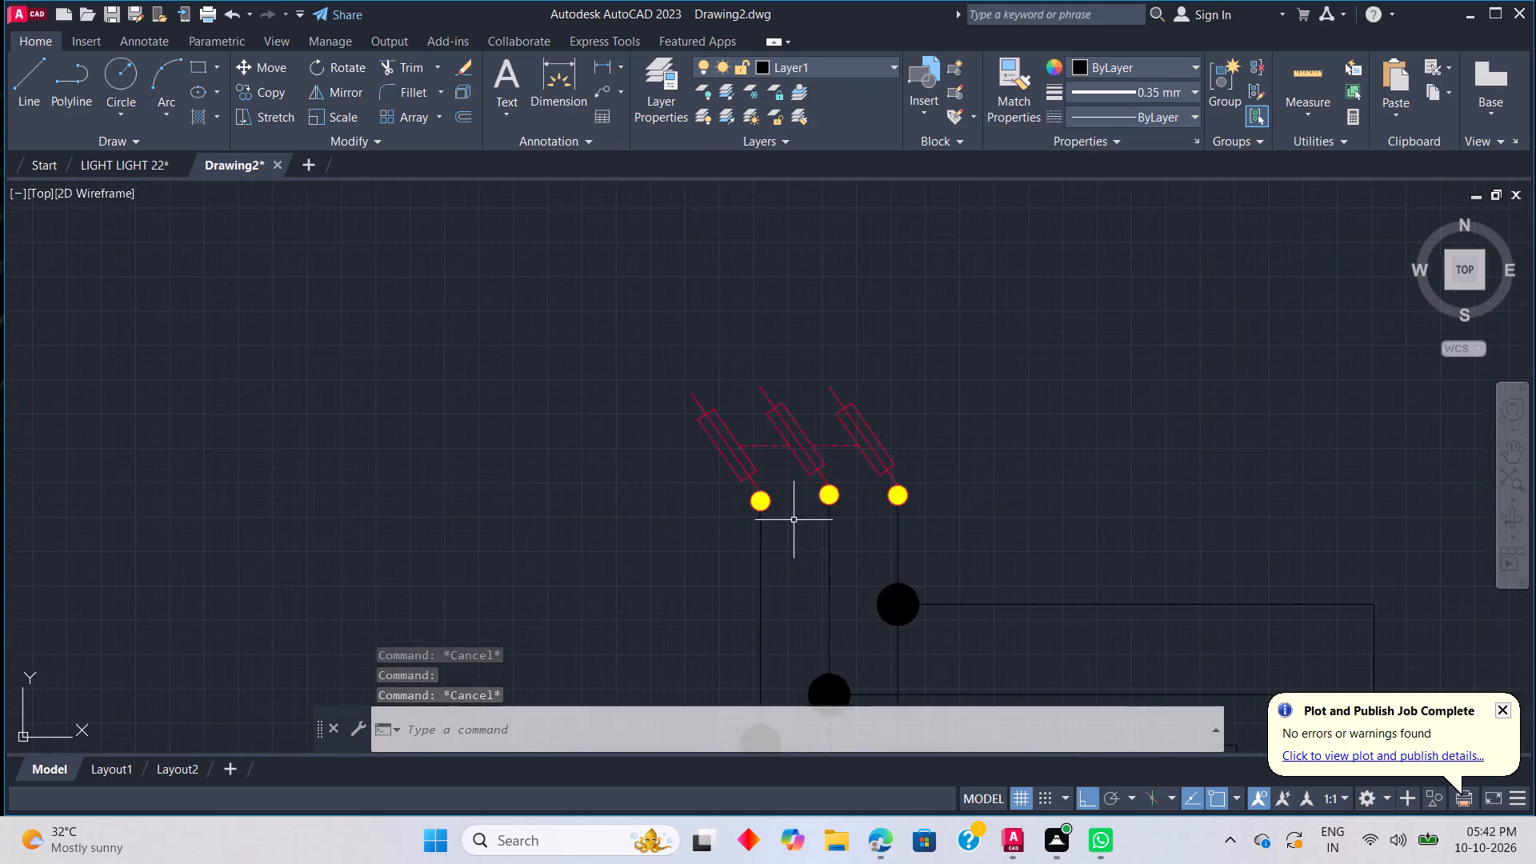
scroll(794, 520, "up", 1)
key("l")
key("space")
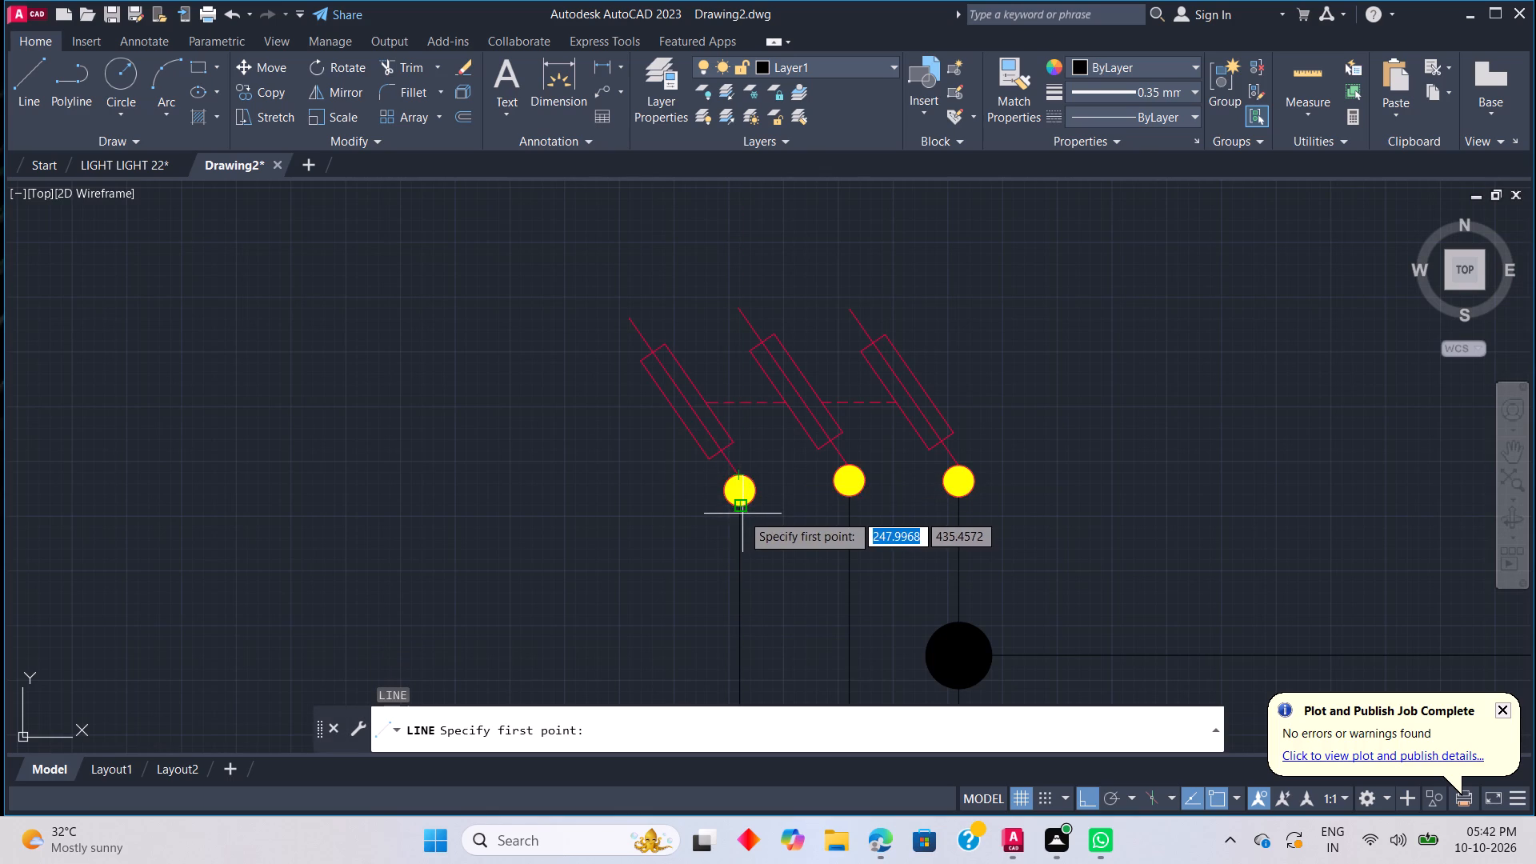
left_click(742, 514)
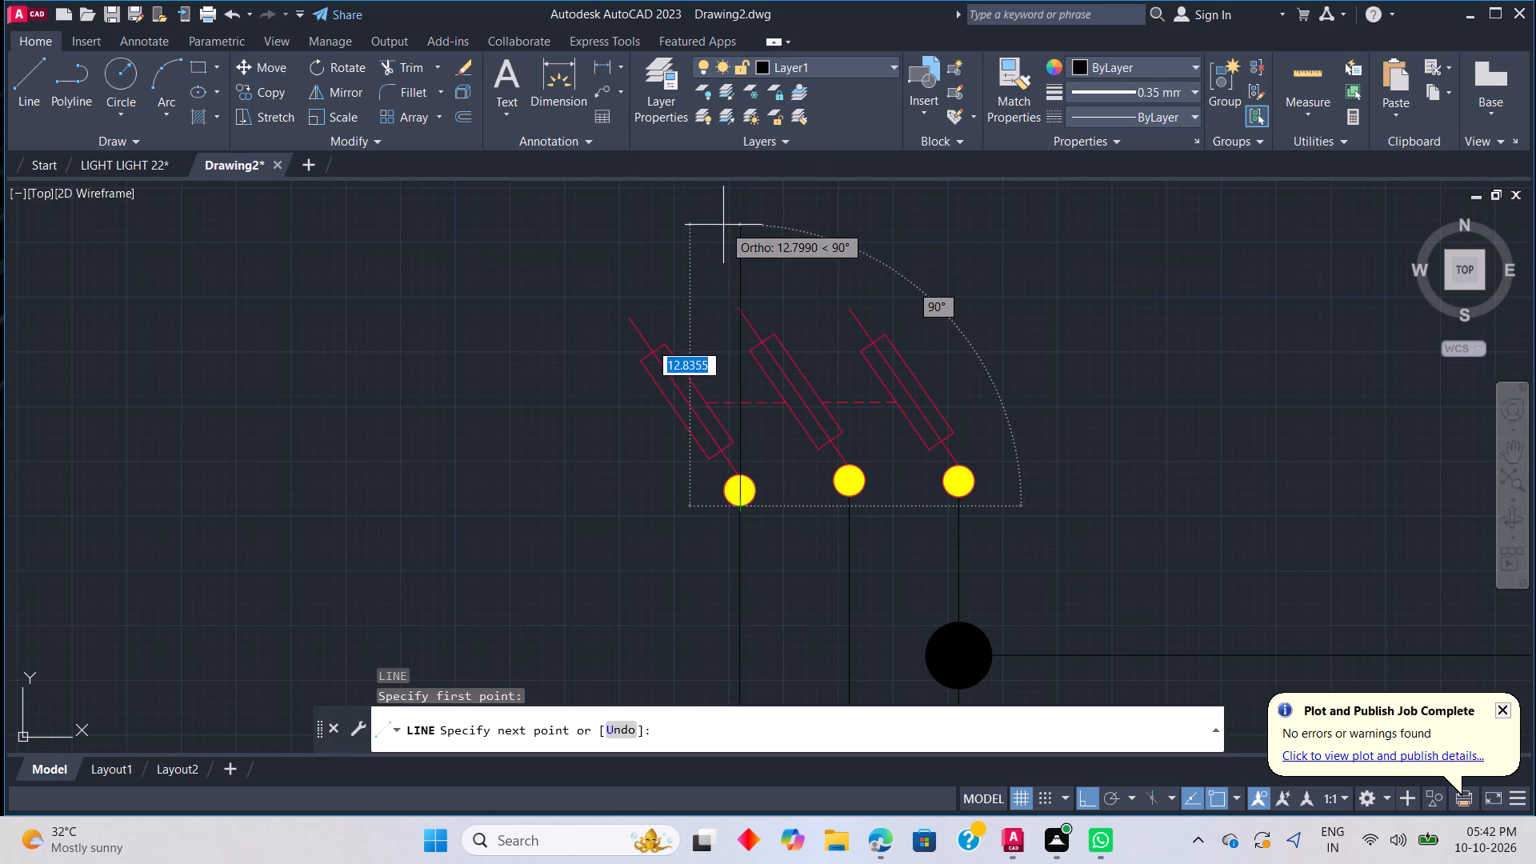
middle_click_drag(723, 225, 742, 326)
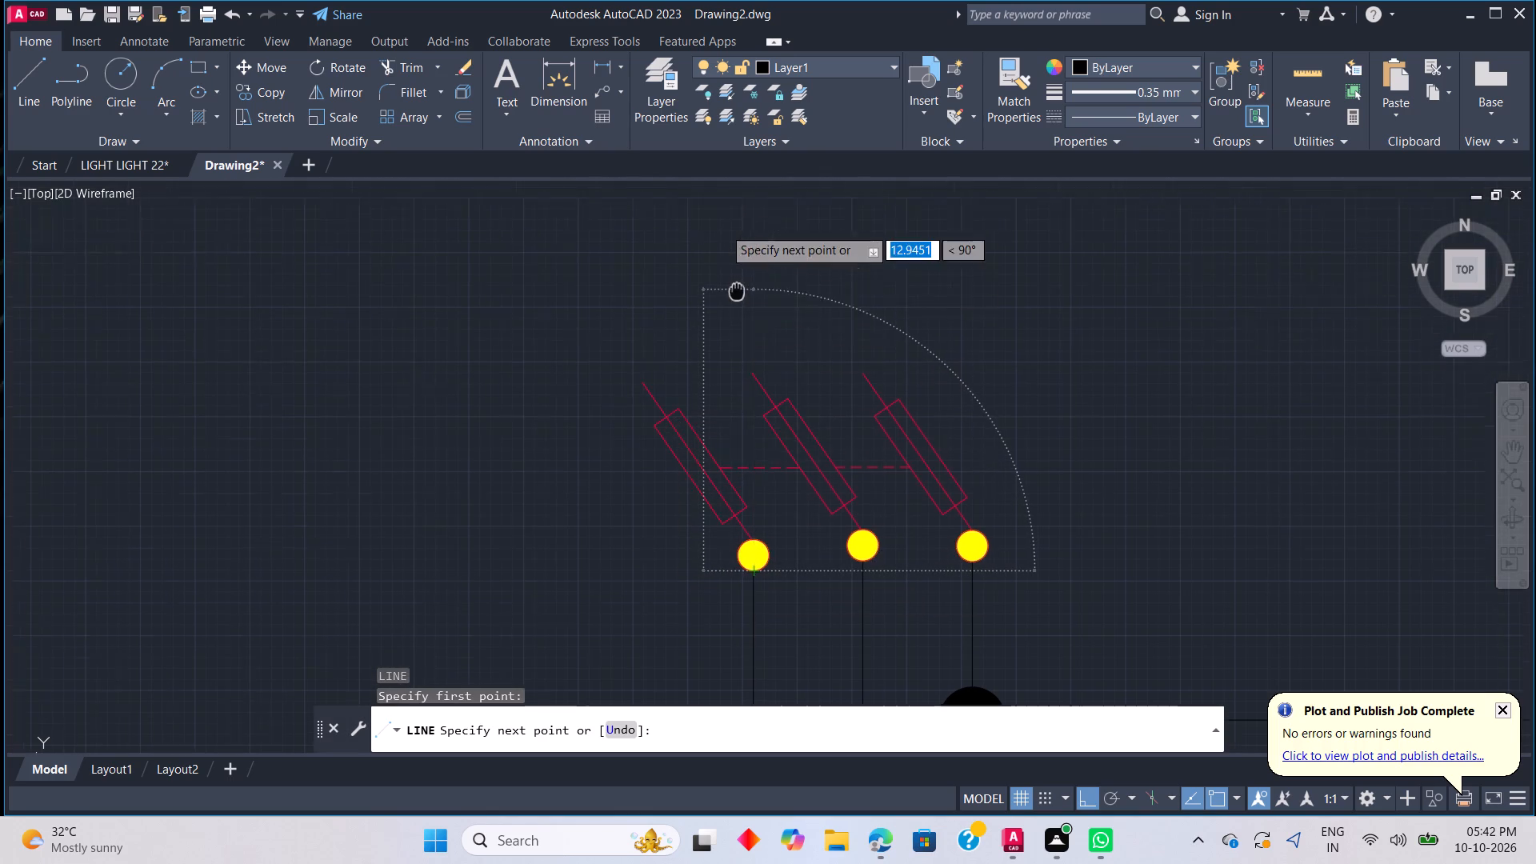
middle_click_drag(742, 326, 742, 373)
middle_click(742, 377)
middle_click(742, 378)
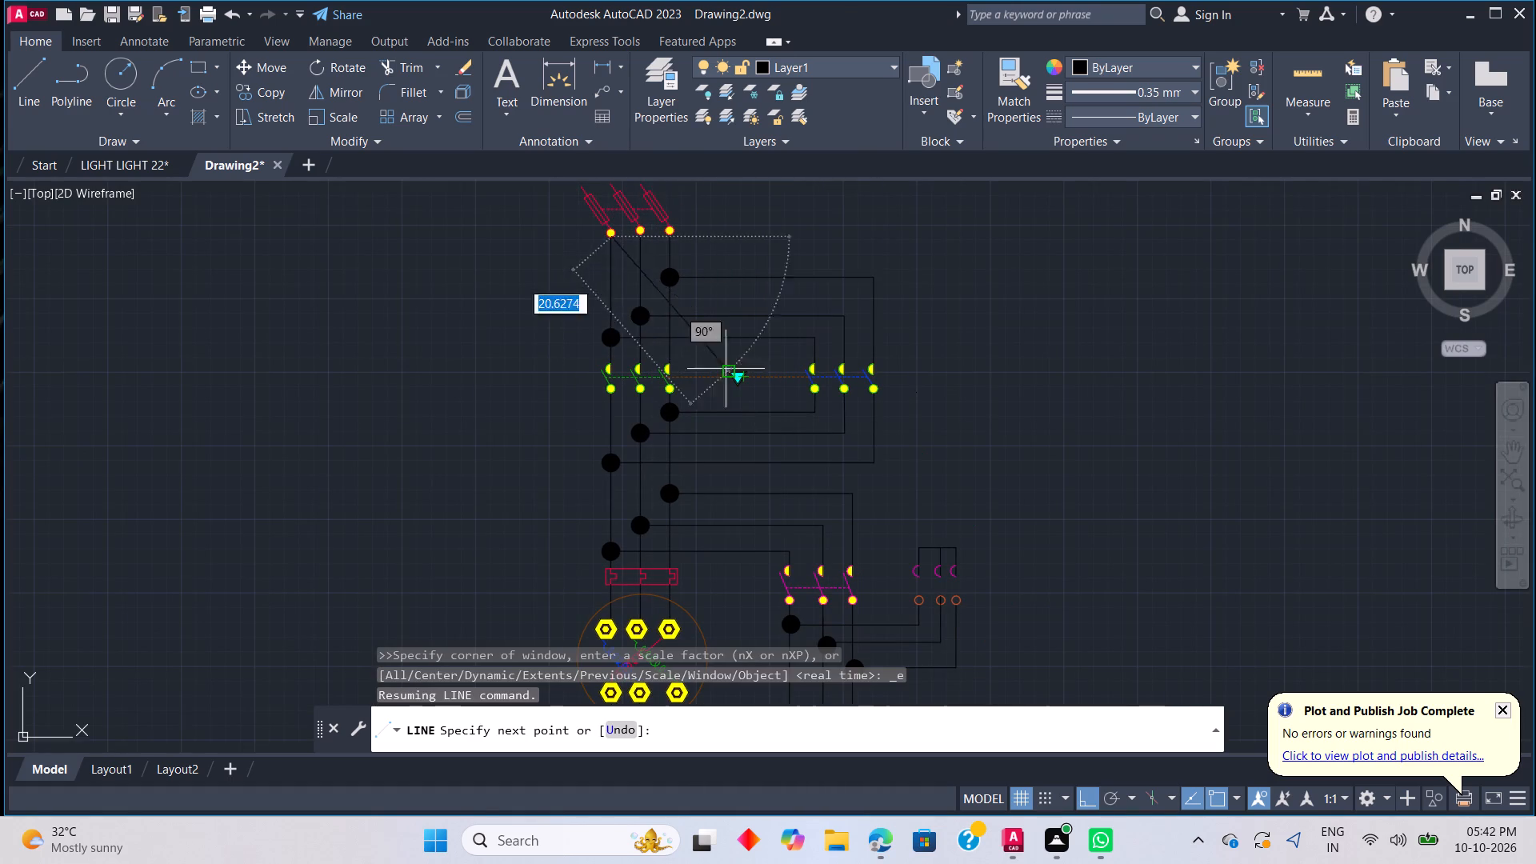
middle_click_drag(787, 630, 792, 646)
middle_click(792, 646)
middle_click_drag(762, 254, 834, 516)
middle_click(834, 516)
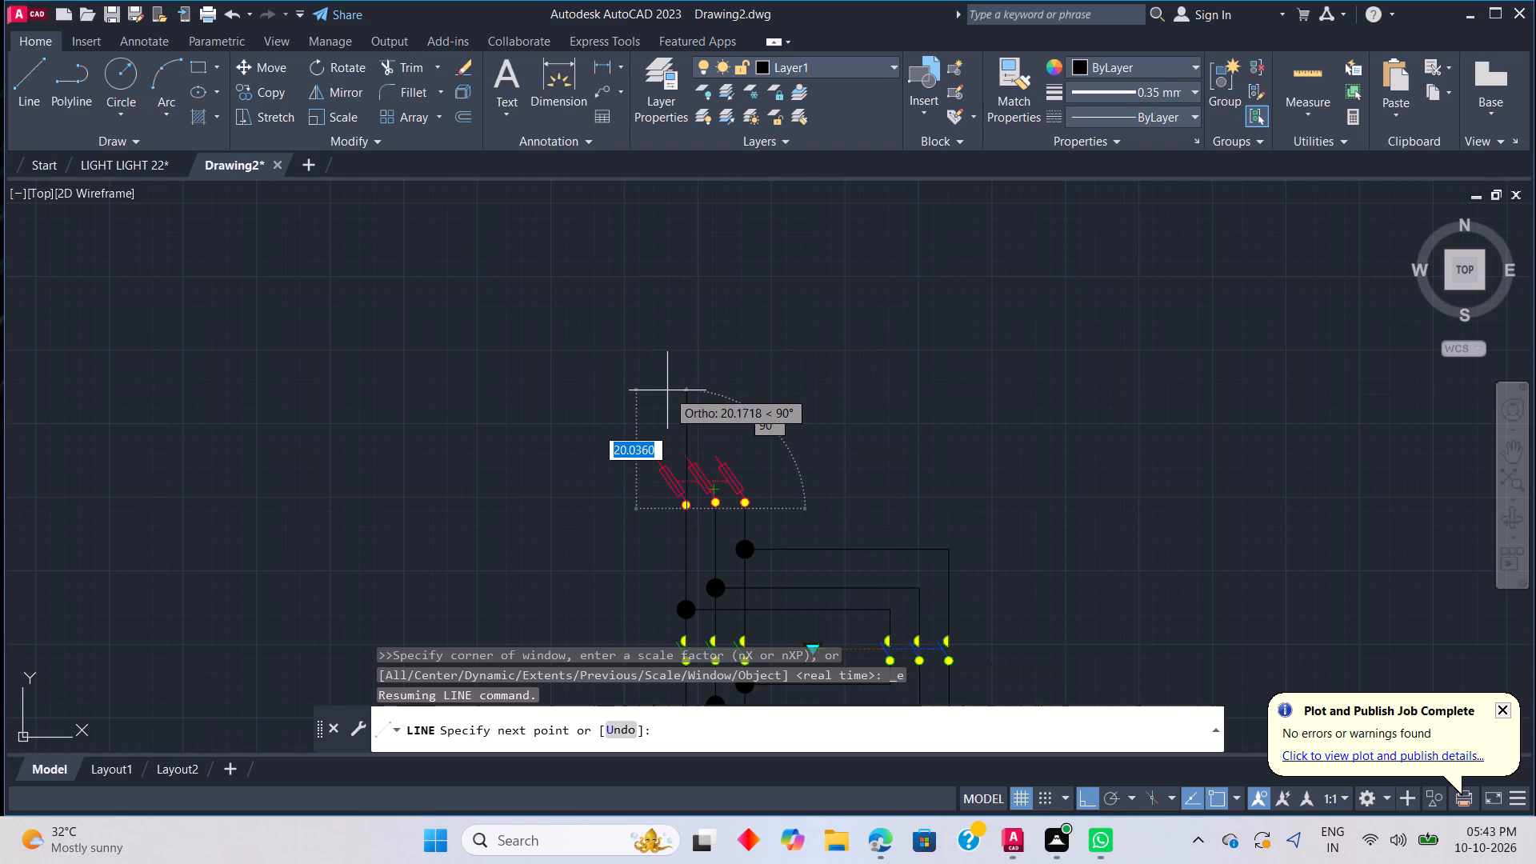
scroll(666, 396, "up", 4)
scroll(674, 412, "down", 1)
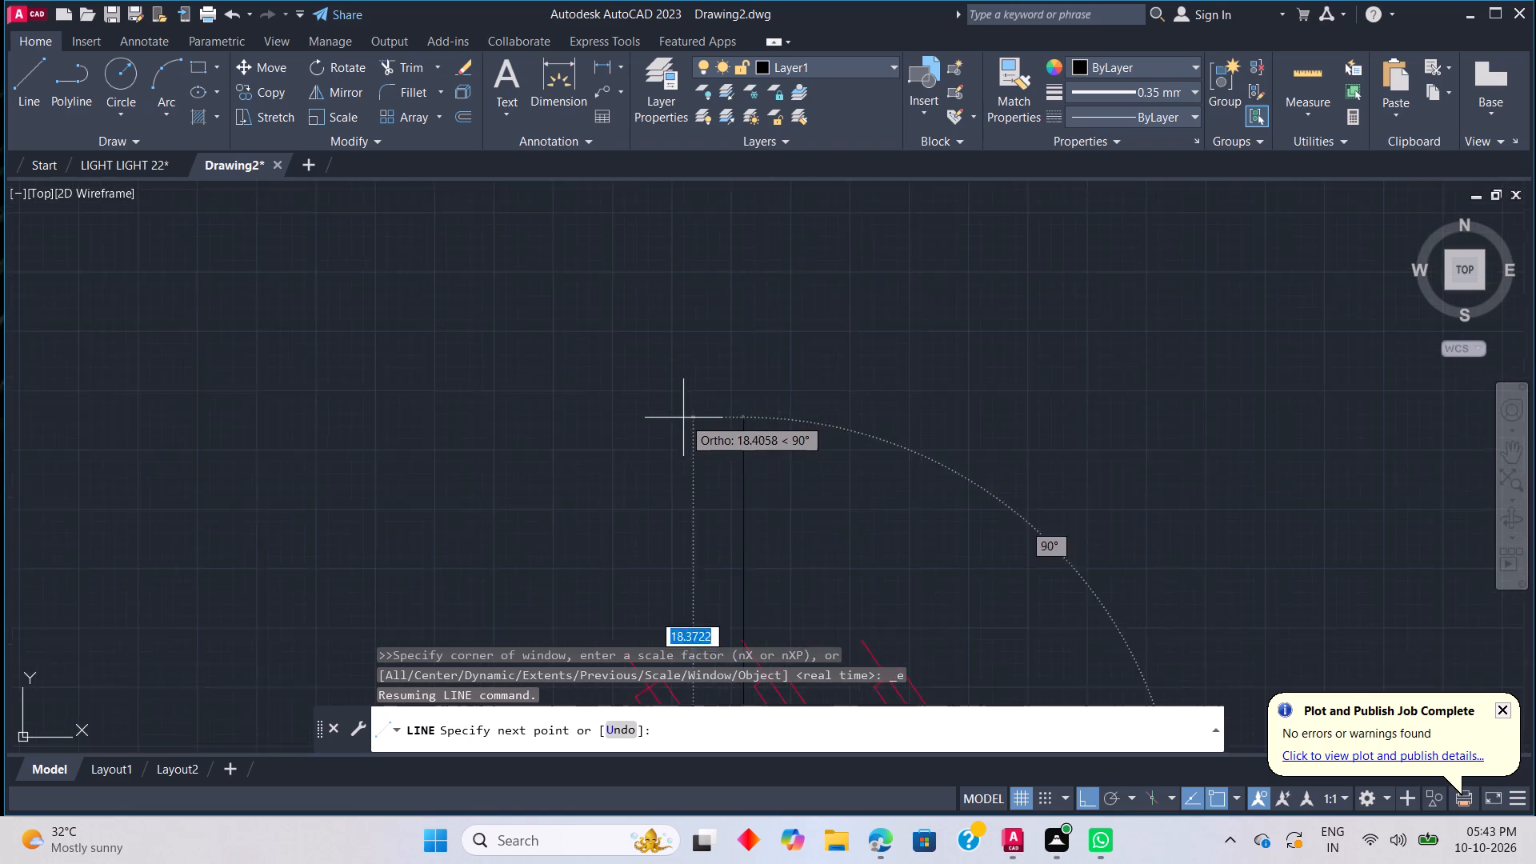
scroll(684, 419, "down", 1)
scroll(688, 426, "up", 1)
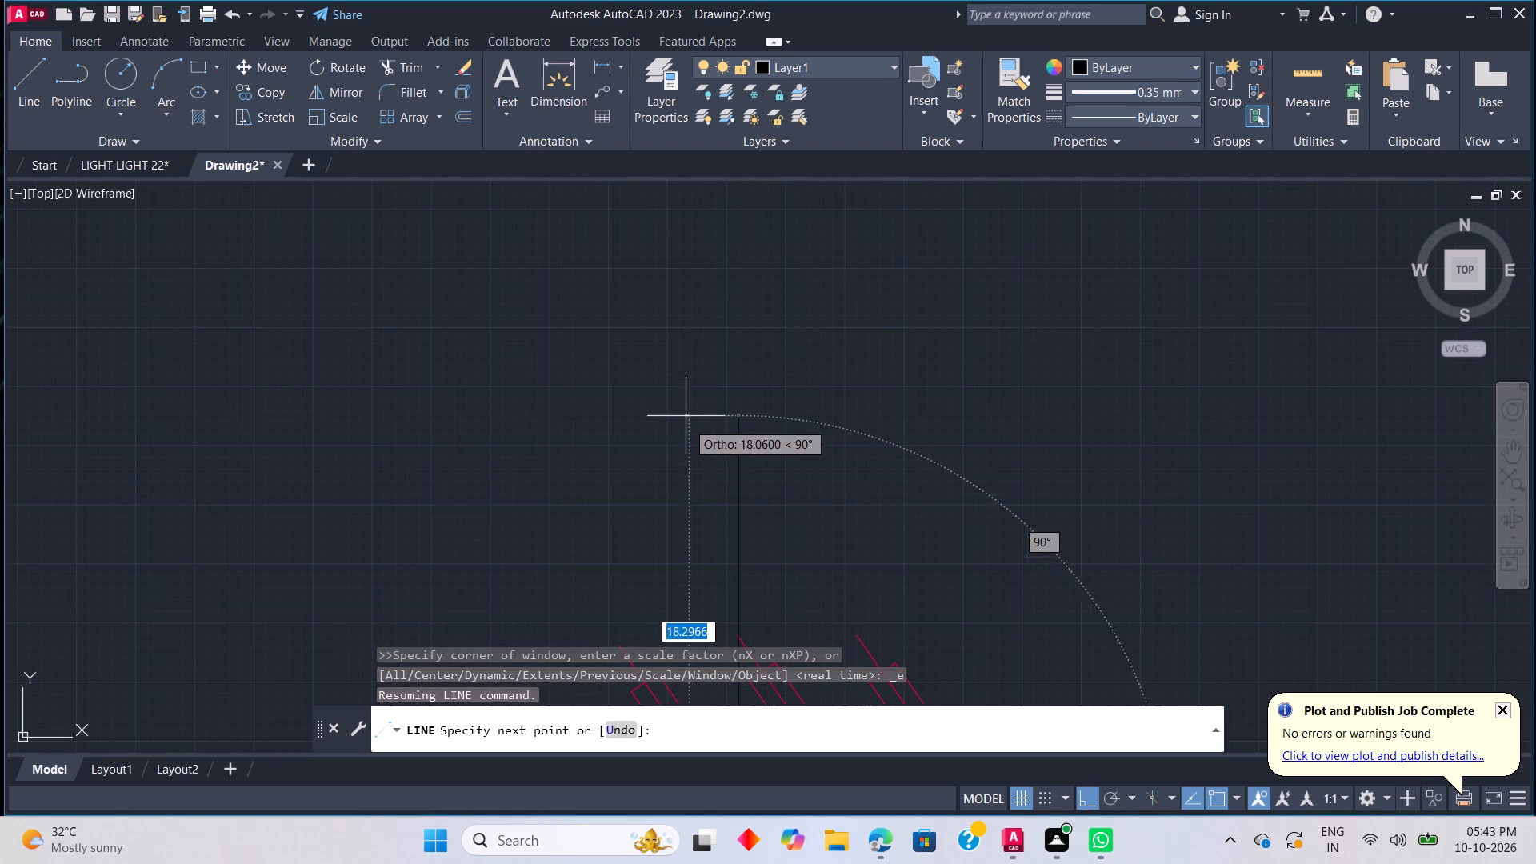
left_click(739, 358)
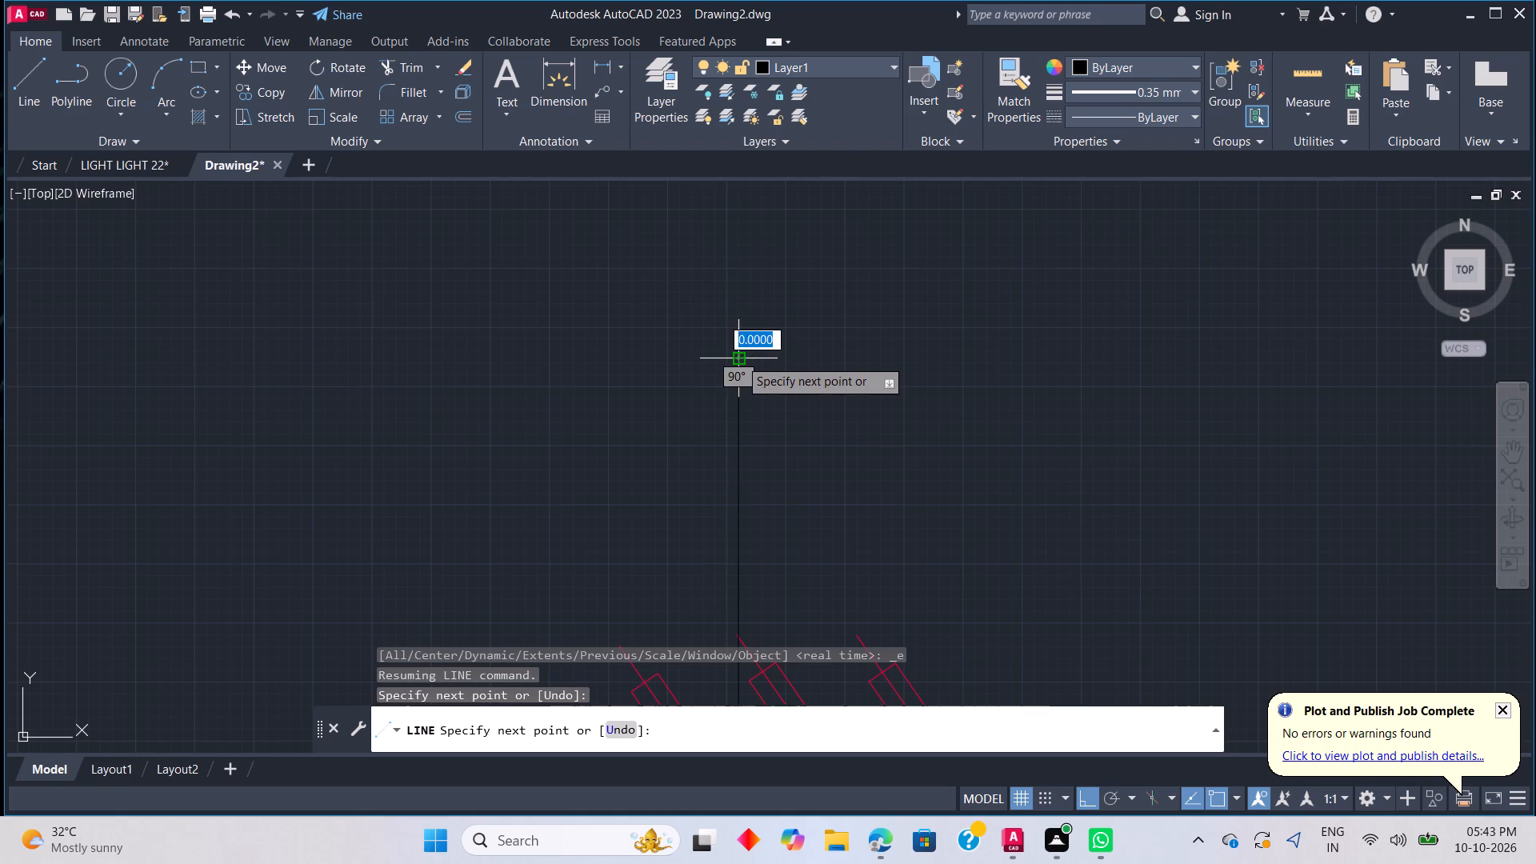
key("Escape")
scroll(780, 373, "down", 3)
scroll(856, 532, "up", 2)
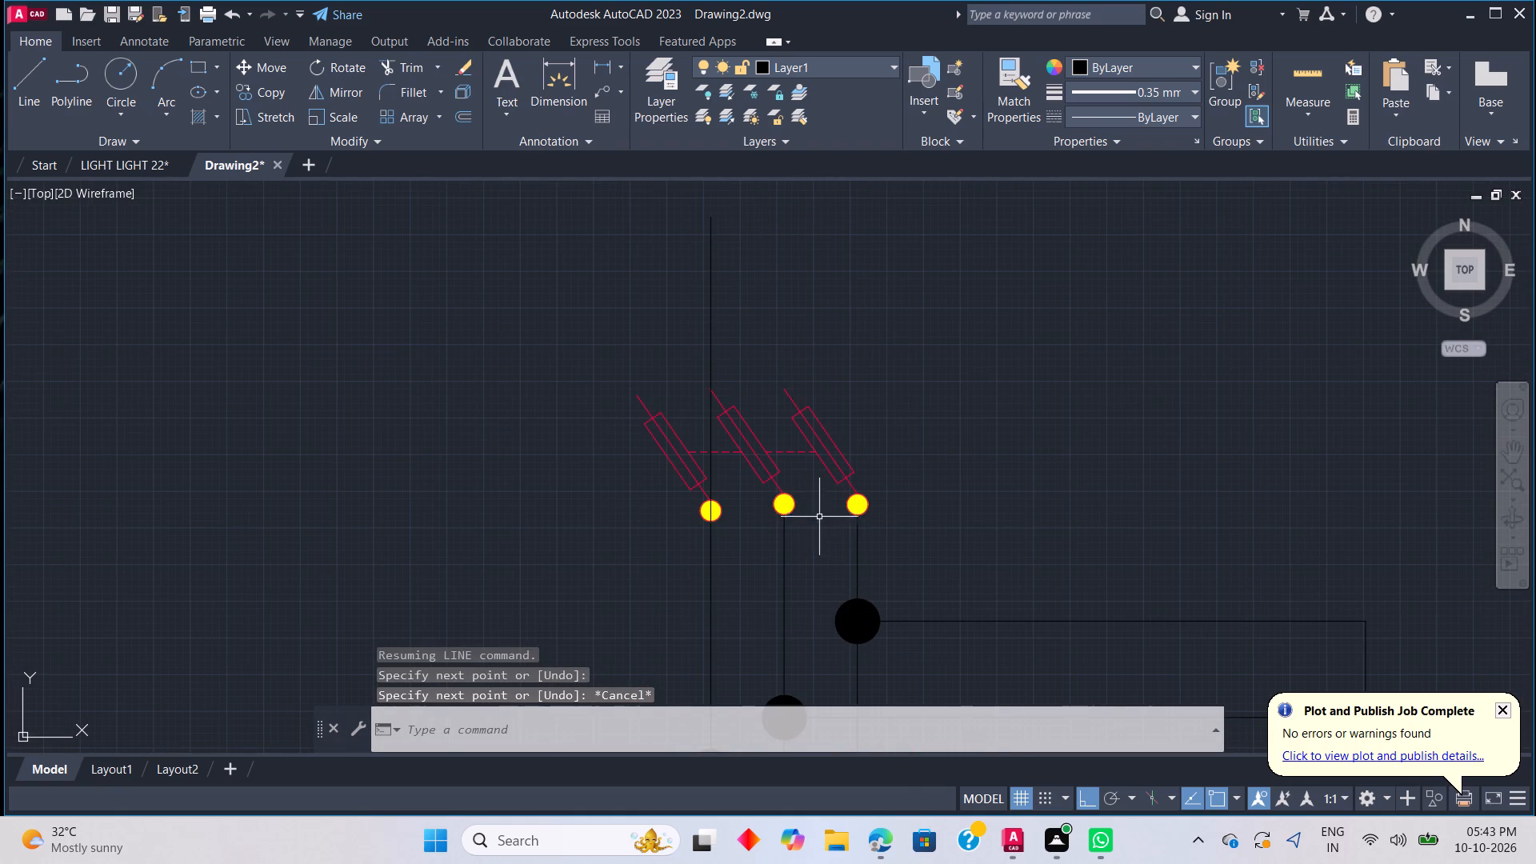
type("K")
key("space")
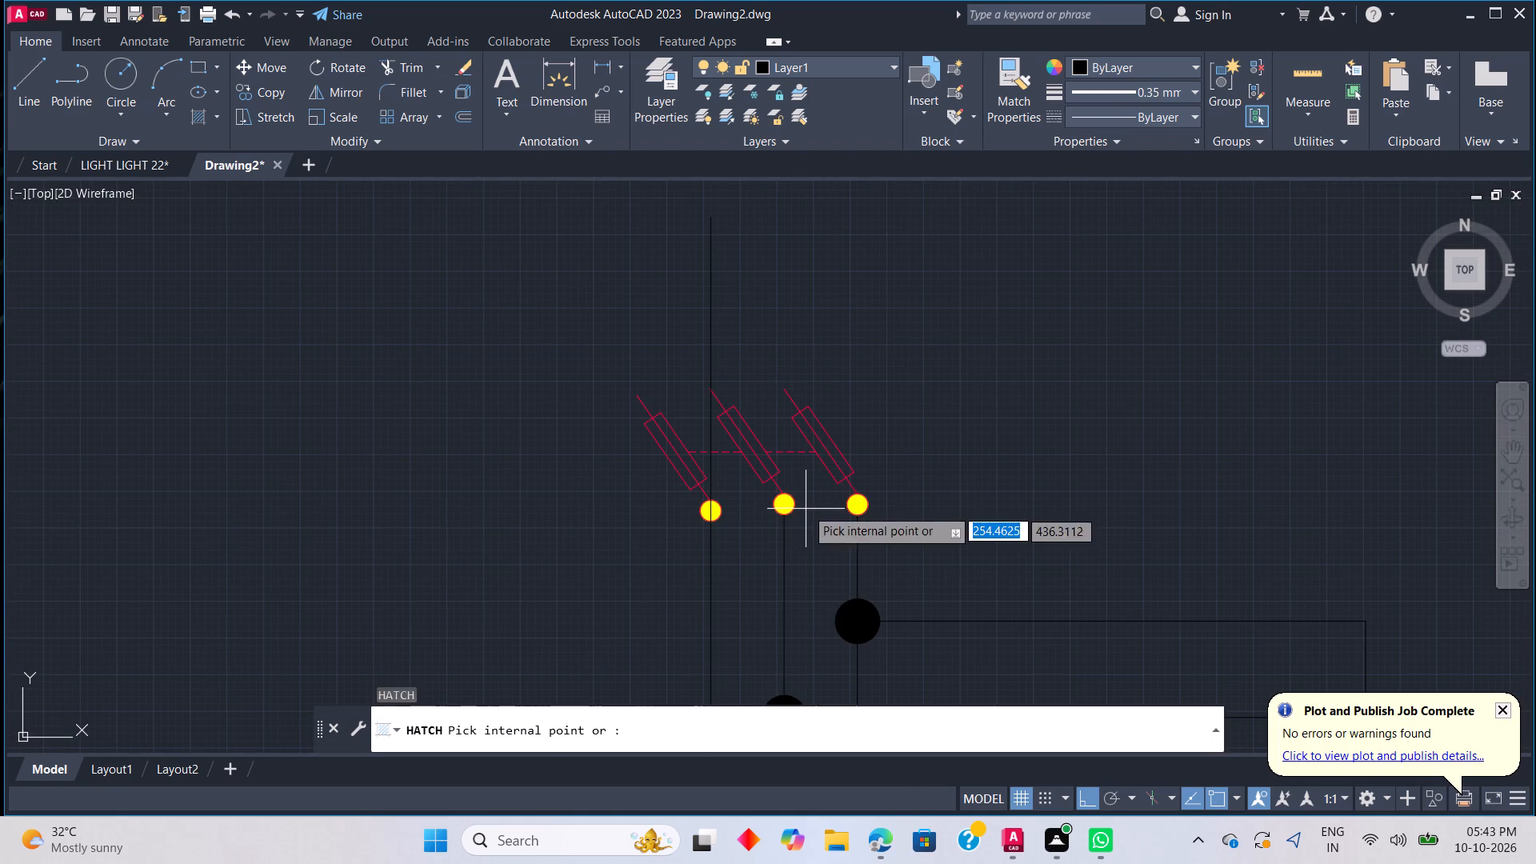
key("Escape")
Draw a vertical line from the top of the middle yellow terminal circle up to well above the slanted symbols.
key("l")
key("space")
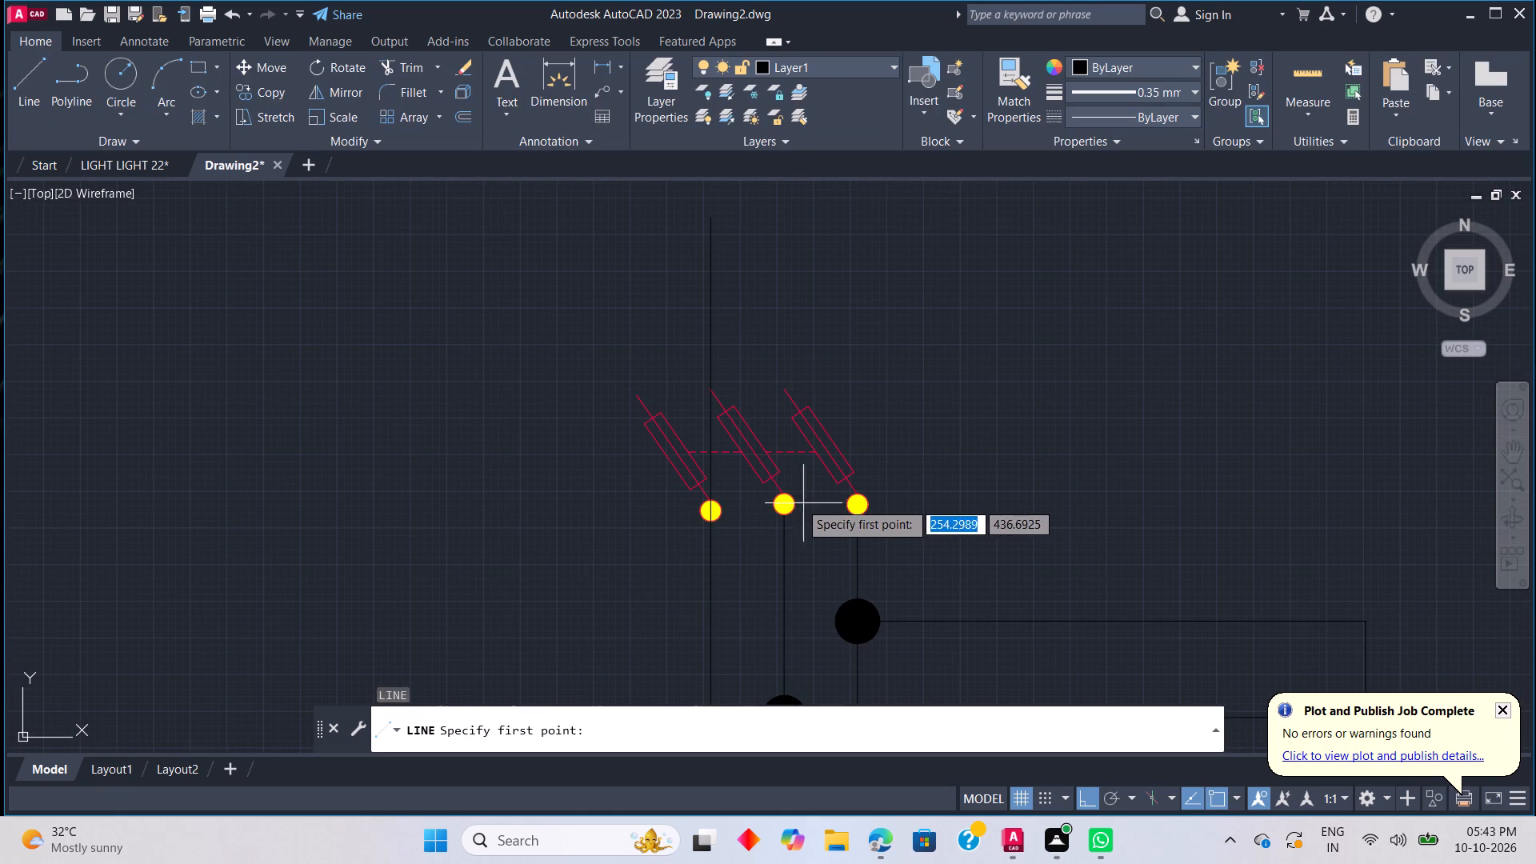
left_click(778, 495)
left_click(774, 207)
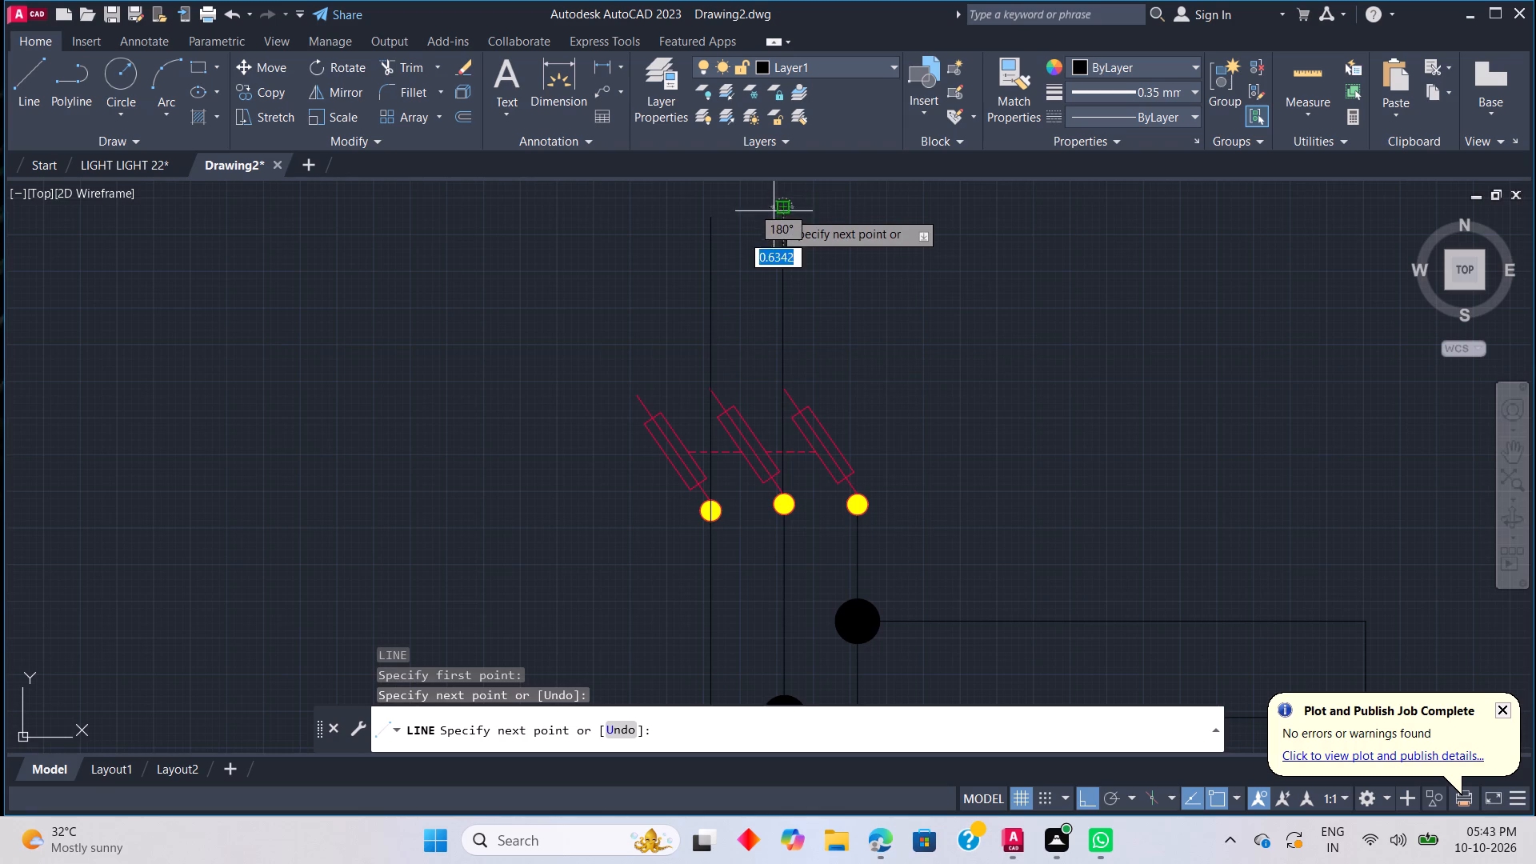
key("Escape")
Draw a vertical line about 20 units long upward from the top of the right yellow terminal circle.
key("l")
key("space")
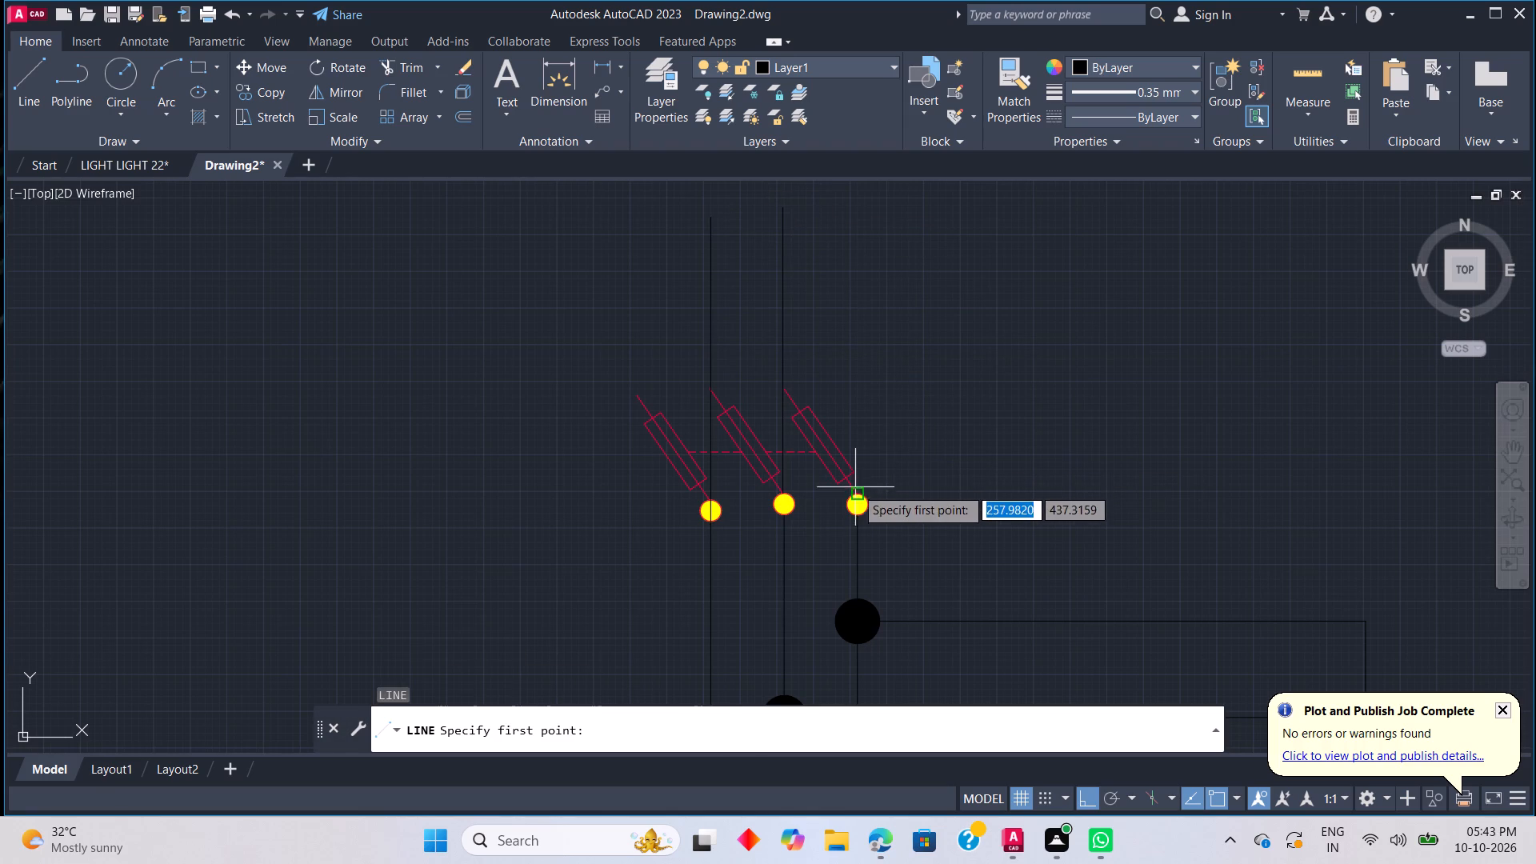
left_click(850, 493)
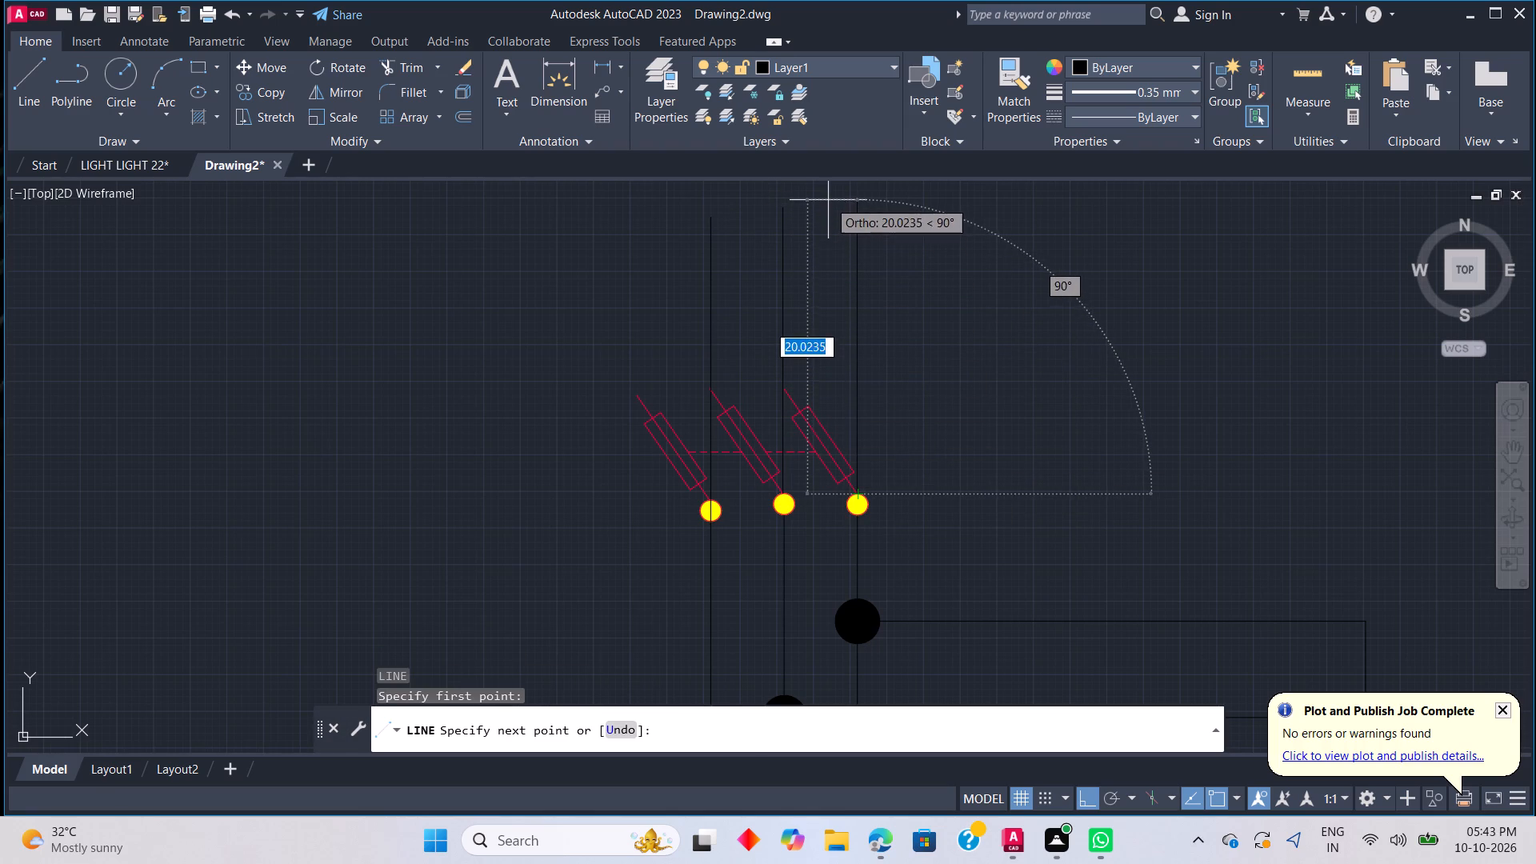
left_click(828, 200)
key("Escape")
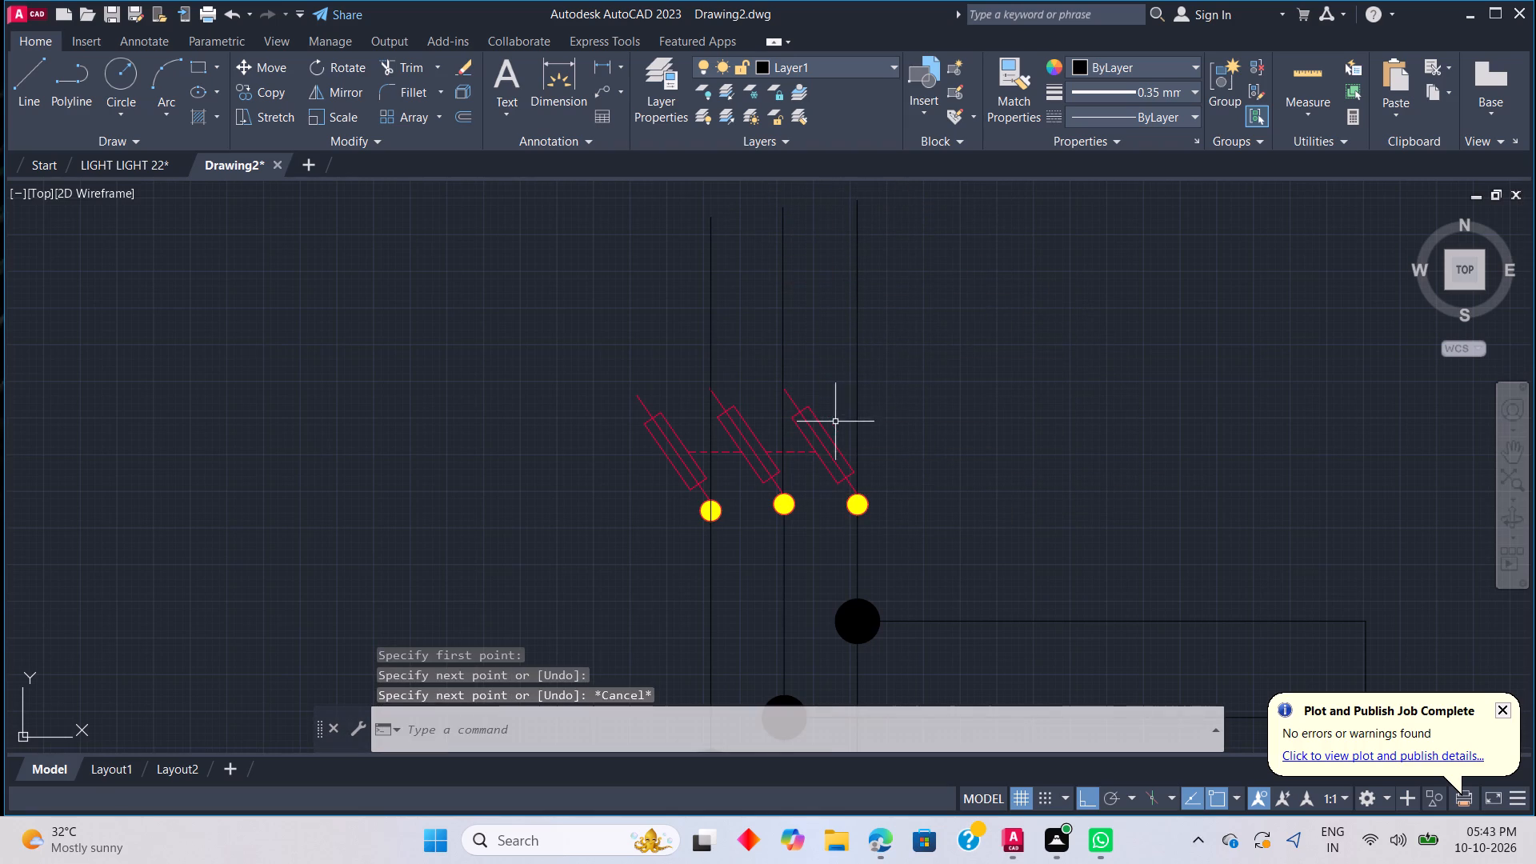
Draw a horizontal cutting line from the left vertical line across the upper tips of the middle and right slanted lines.
scroll(725, 414, "up", 2)
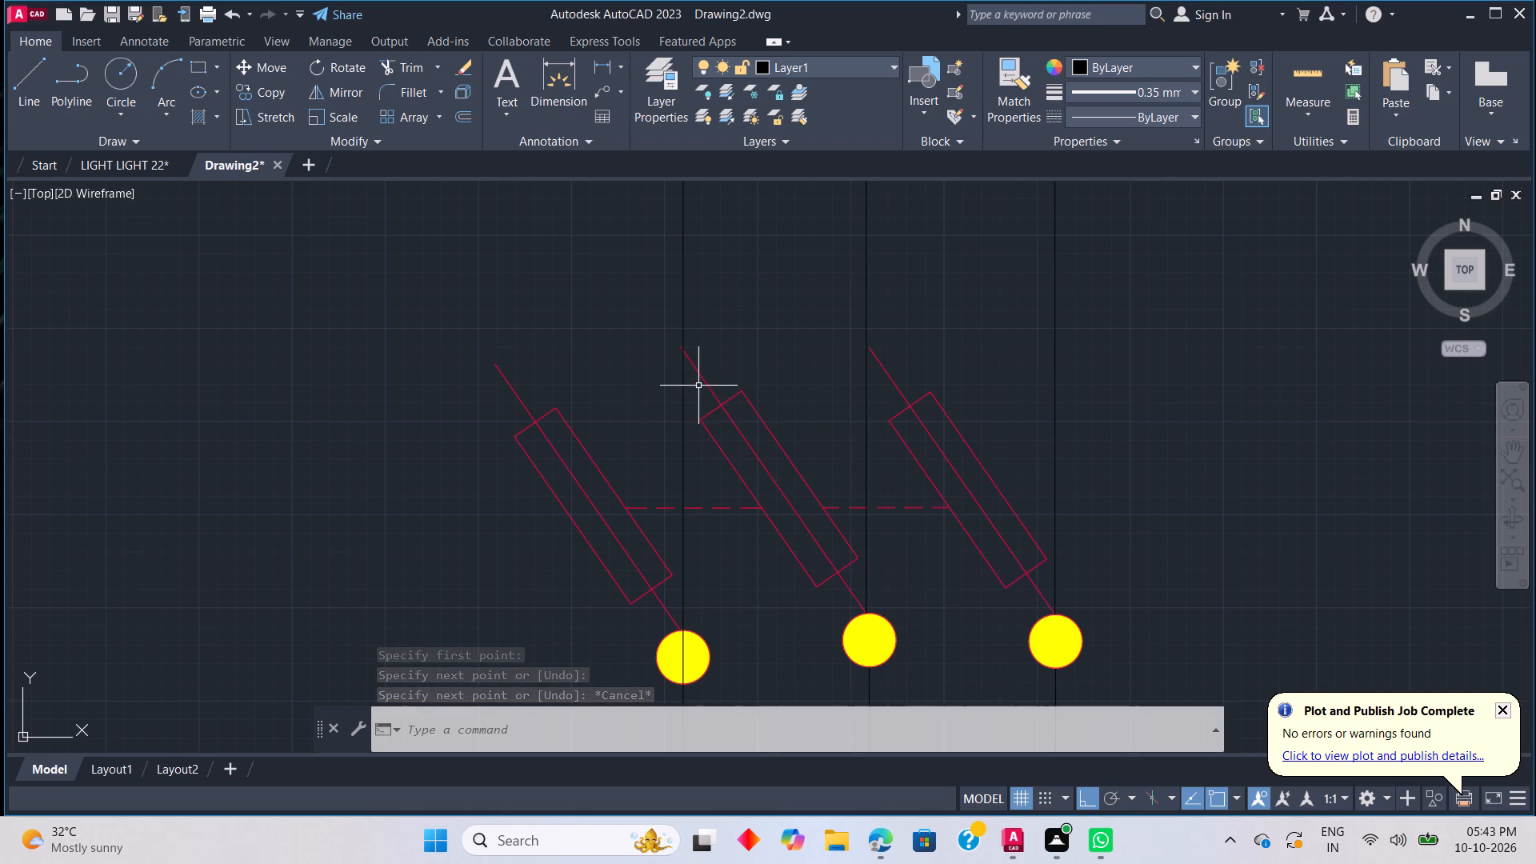
key("l")
key("space")
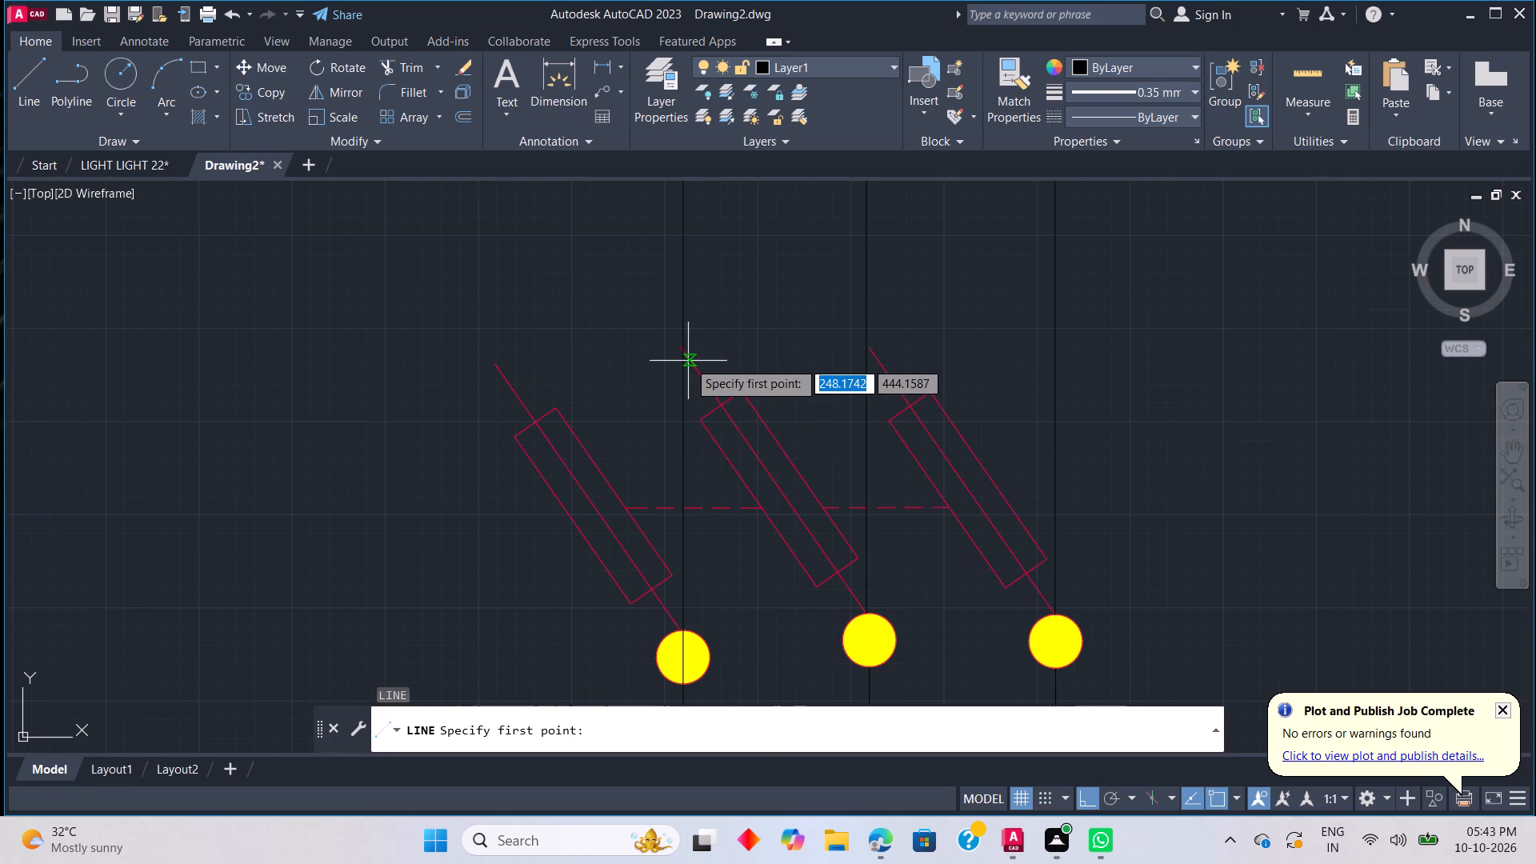
left_click(685, 364)
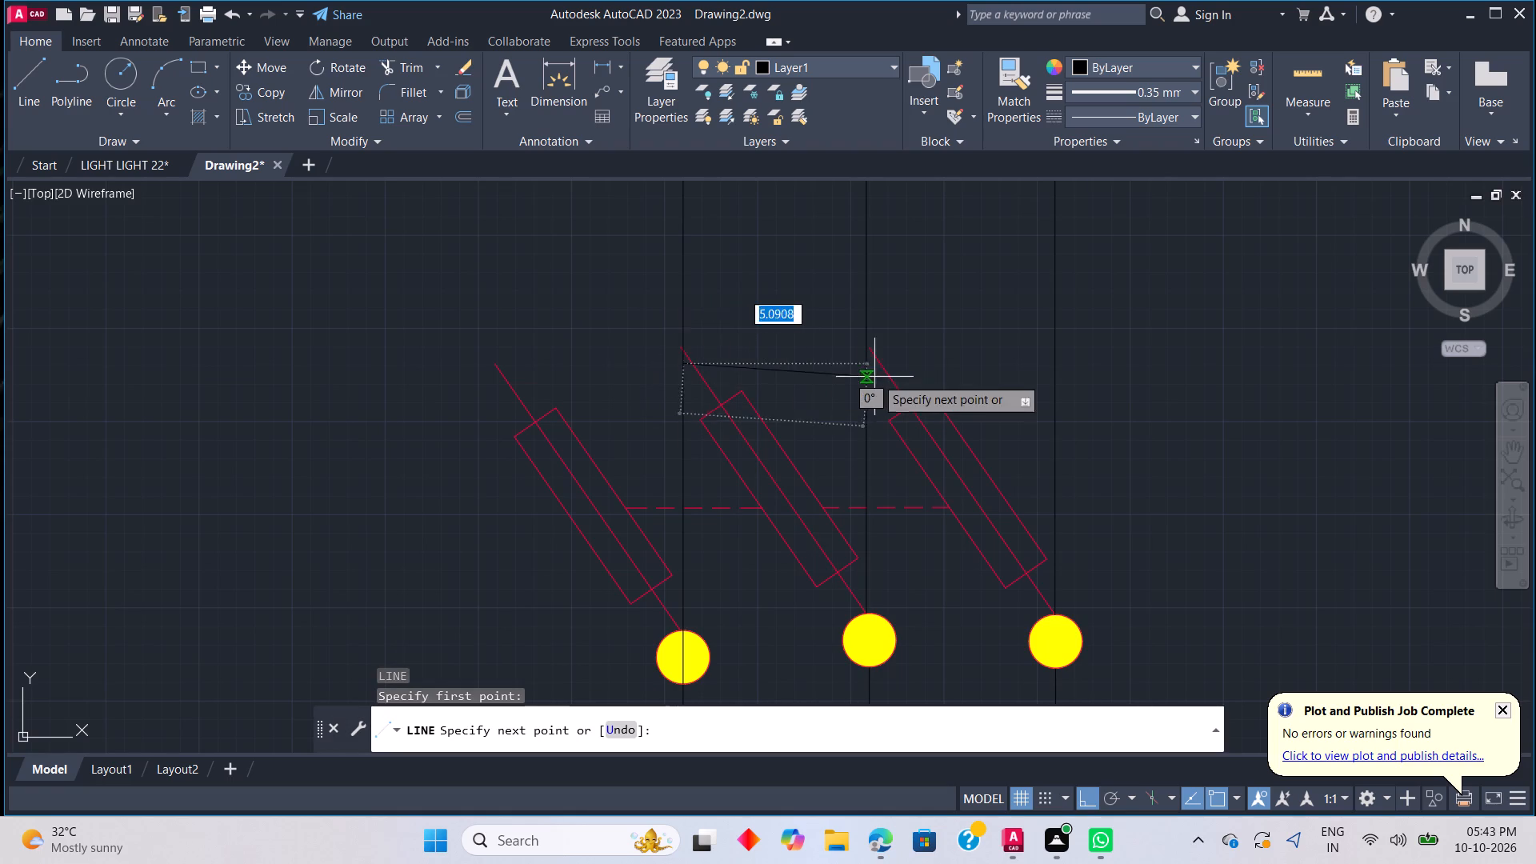
left_click(986, 363)
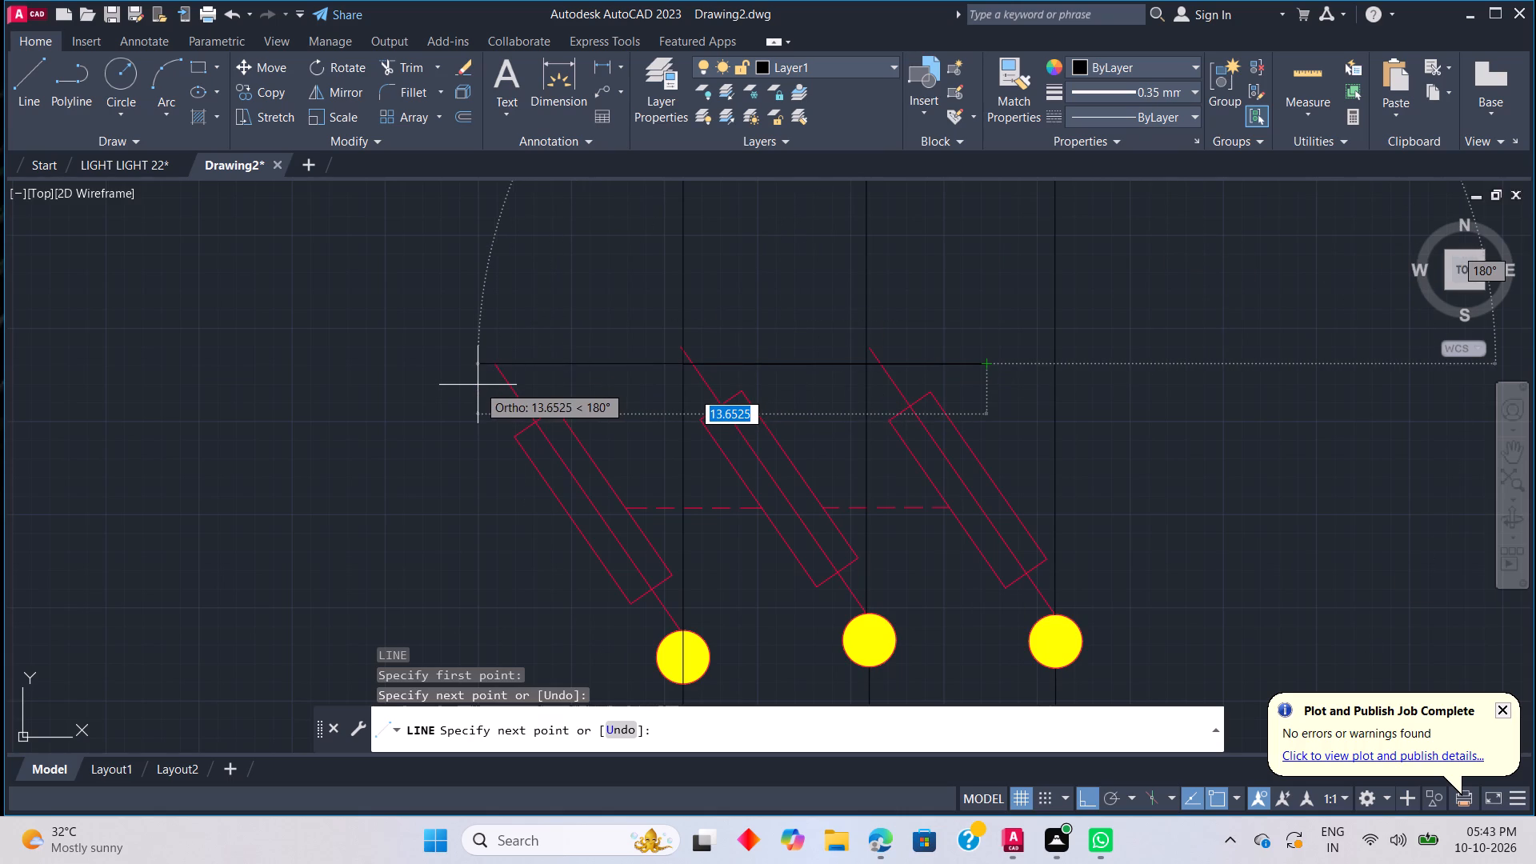
key("Escape")
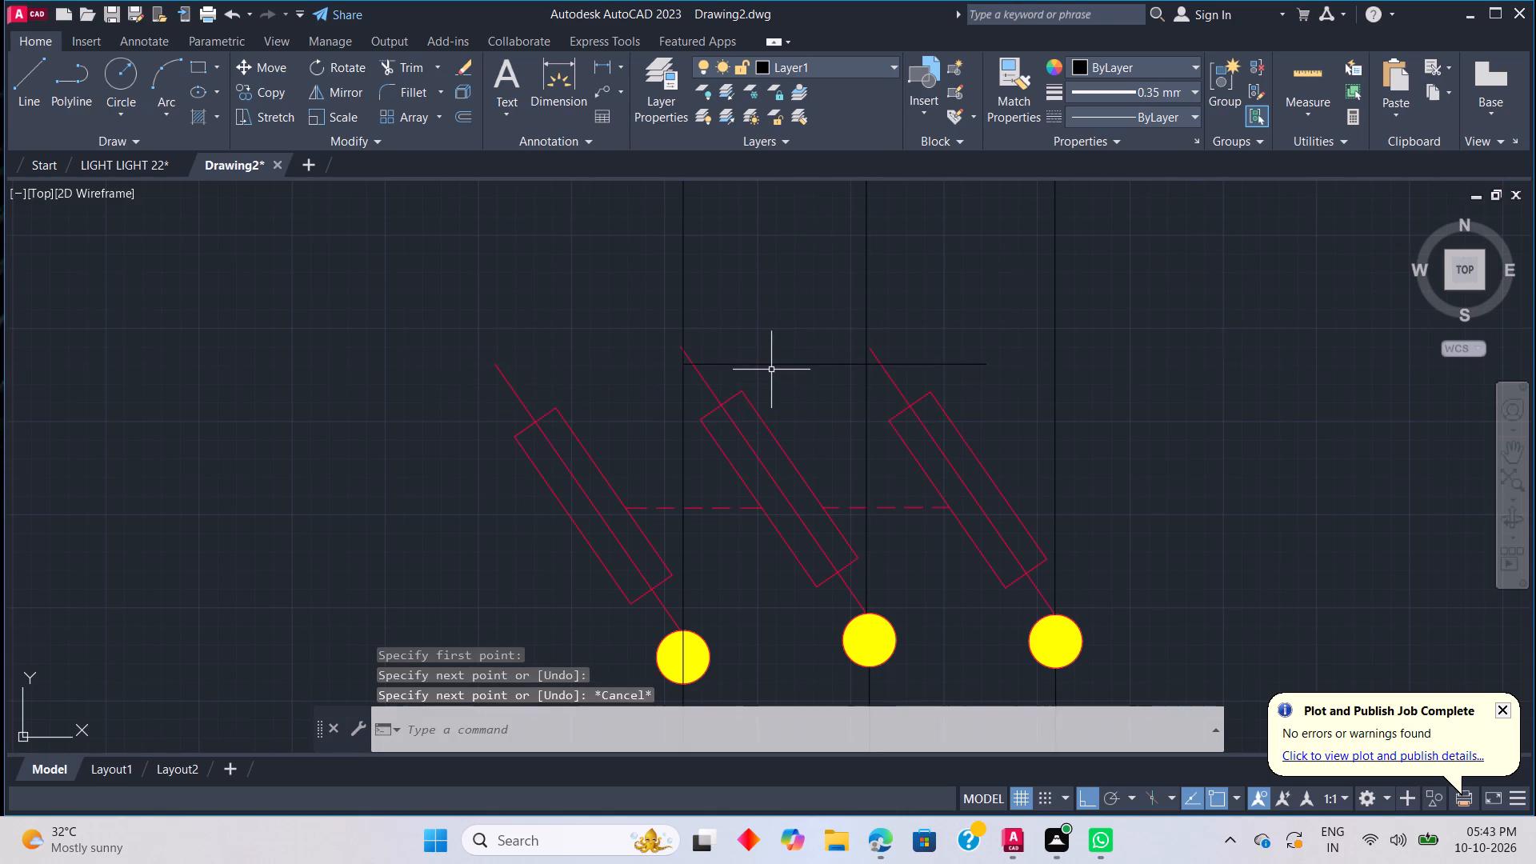
Trim the upper tips of the middle and right slanted lines back to the horizontal cutting line.
key("t")
key("r")
key("space")
scroll(715, 354, "up", 4)
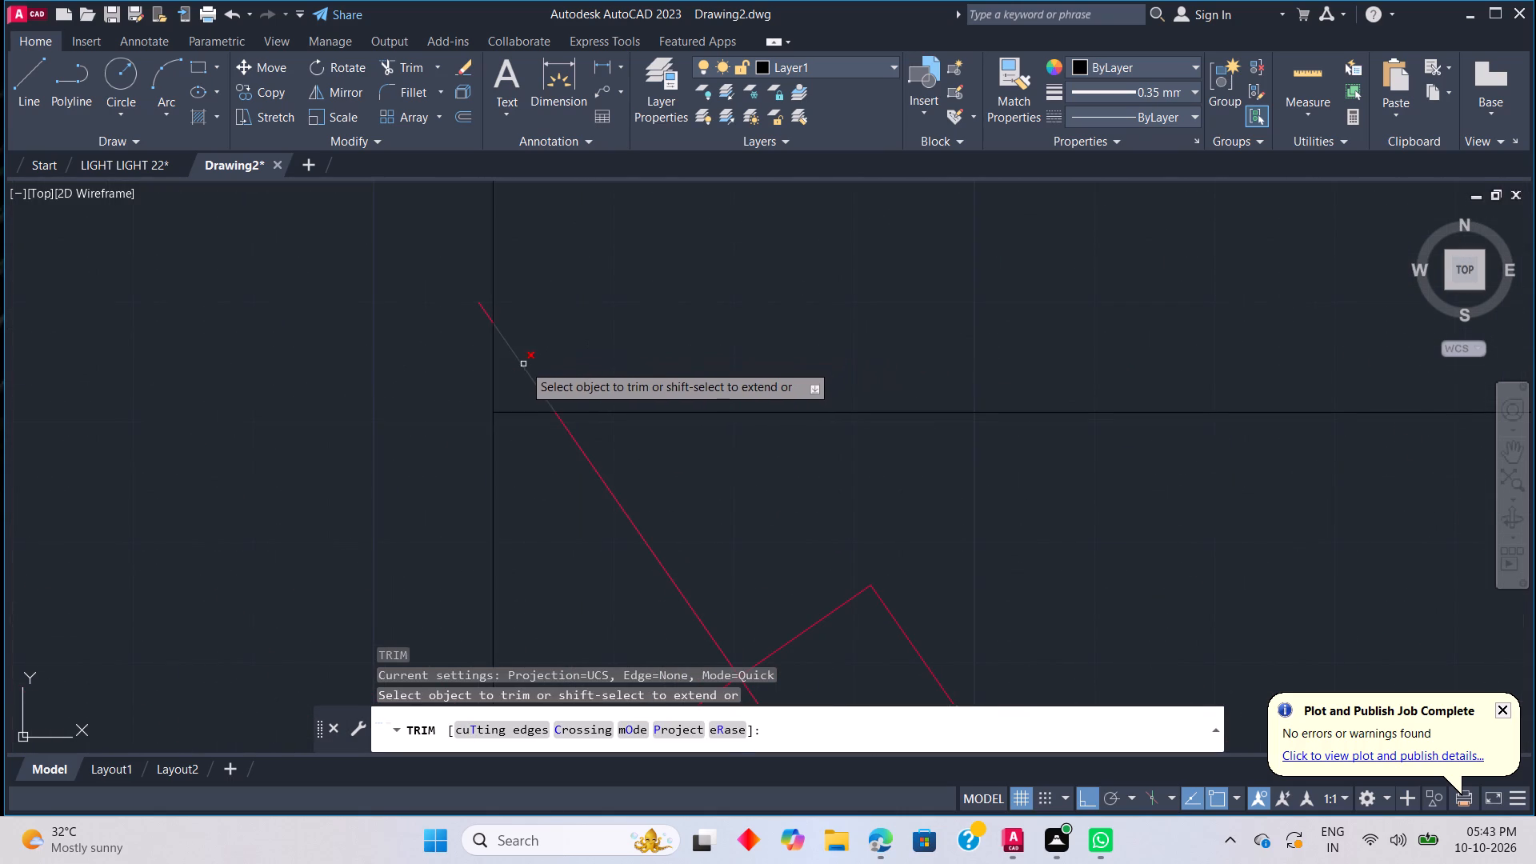
left_click(523, 364)
left_click(482, 305)
scroll(810, 361, "down", 4)
scroll(966, 351, "up", 2)
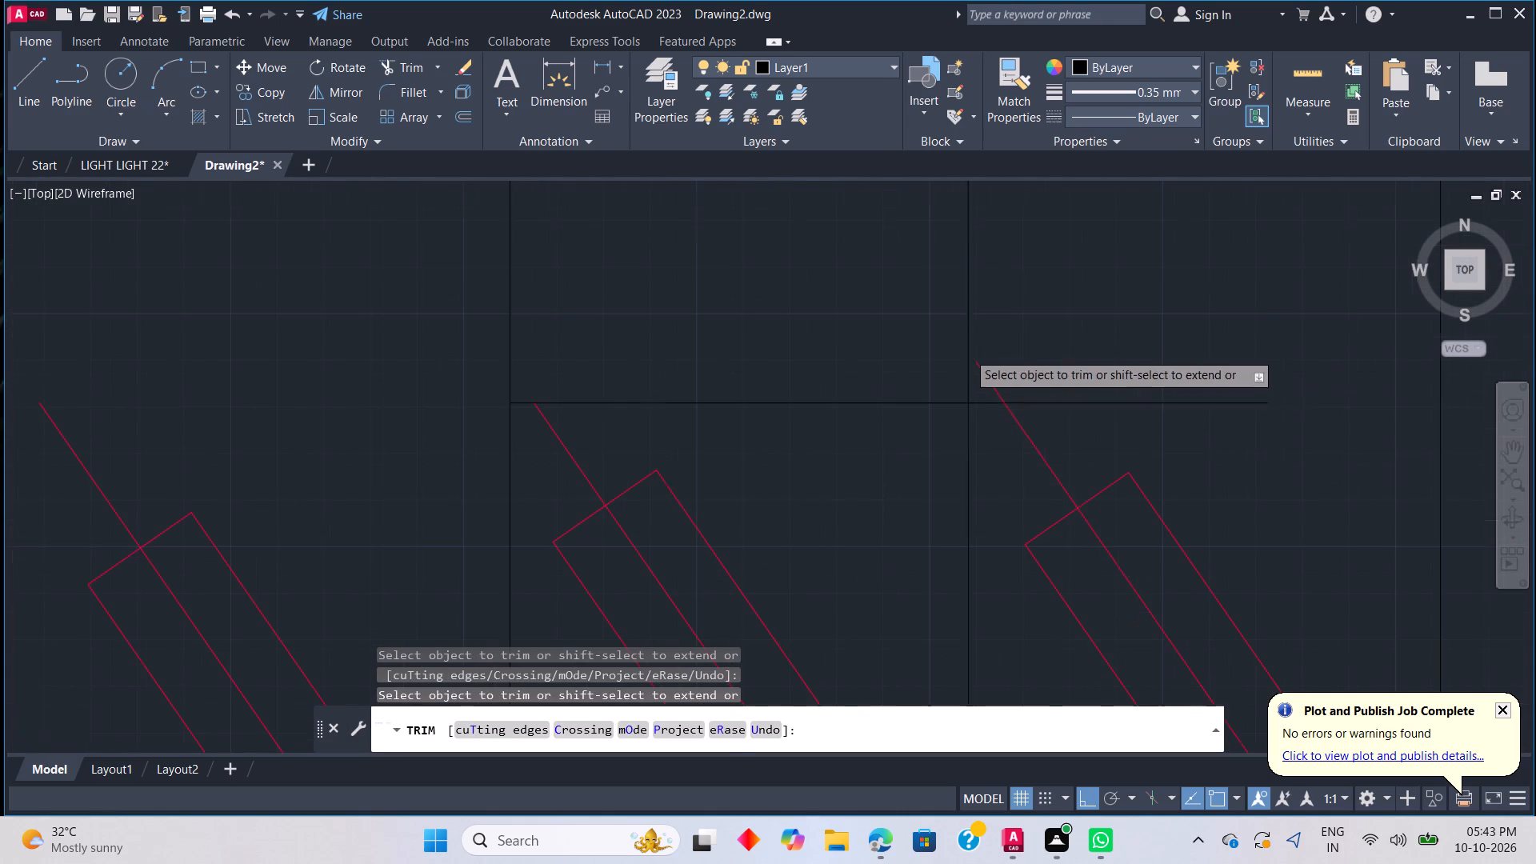
left_click(989, 379)
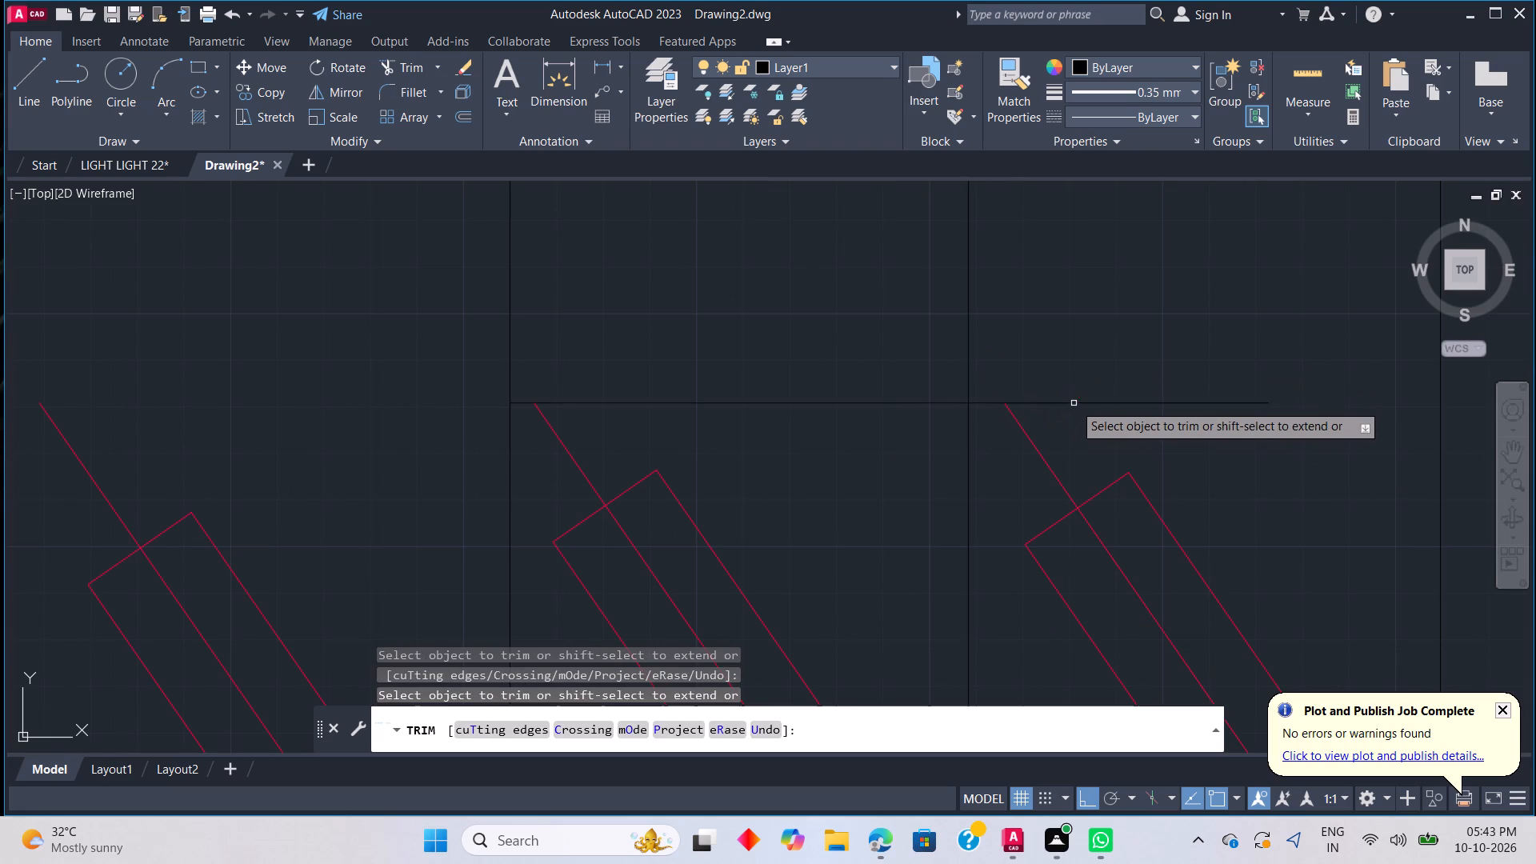
Remove all segments of the horizontal cutting line above the slanted symbols with Trim.
left_click(1074, 403)
left_click(987, 404)
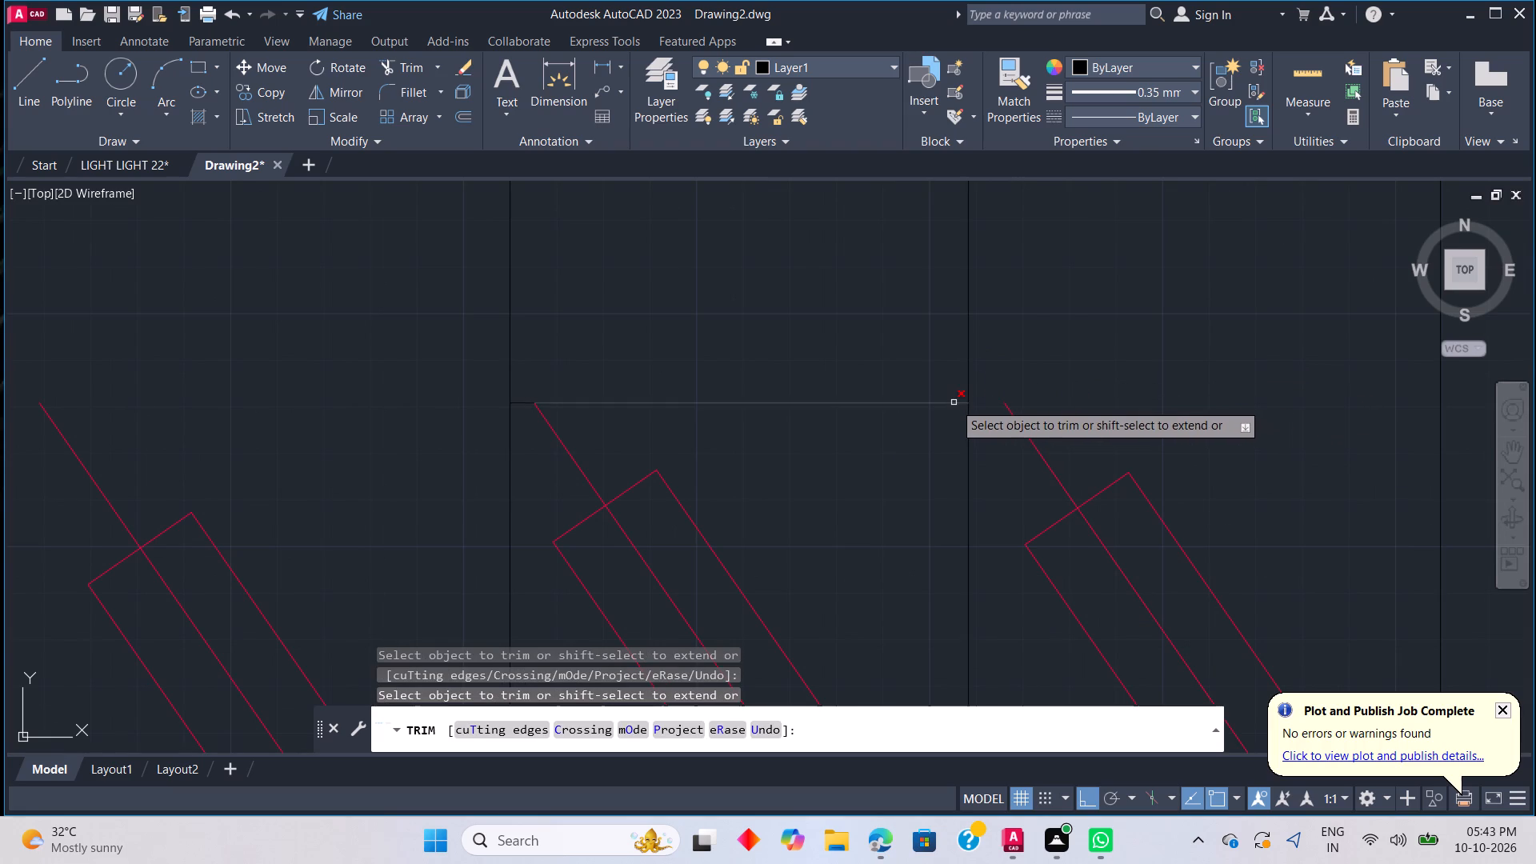
left_click(954, 402)
left_click(519, 401)
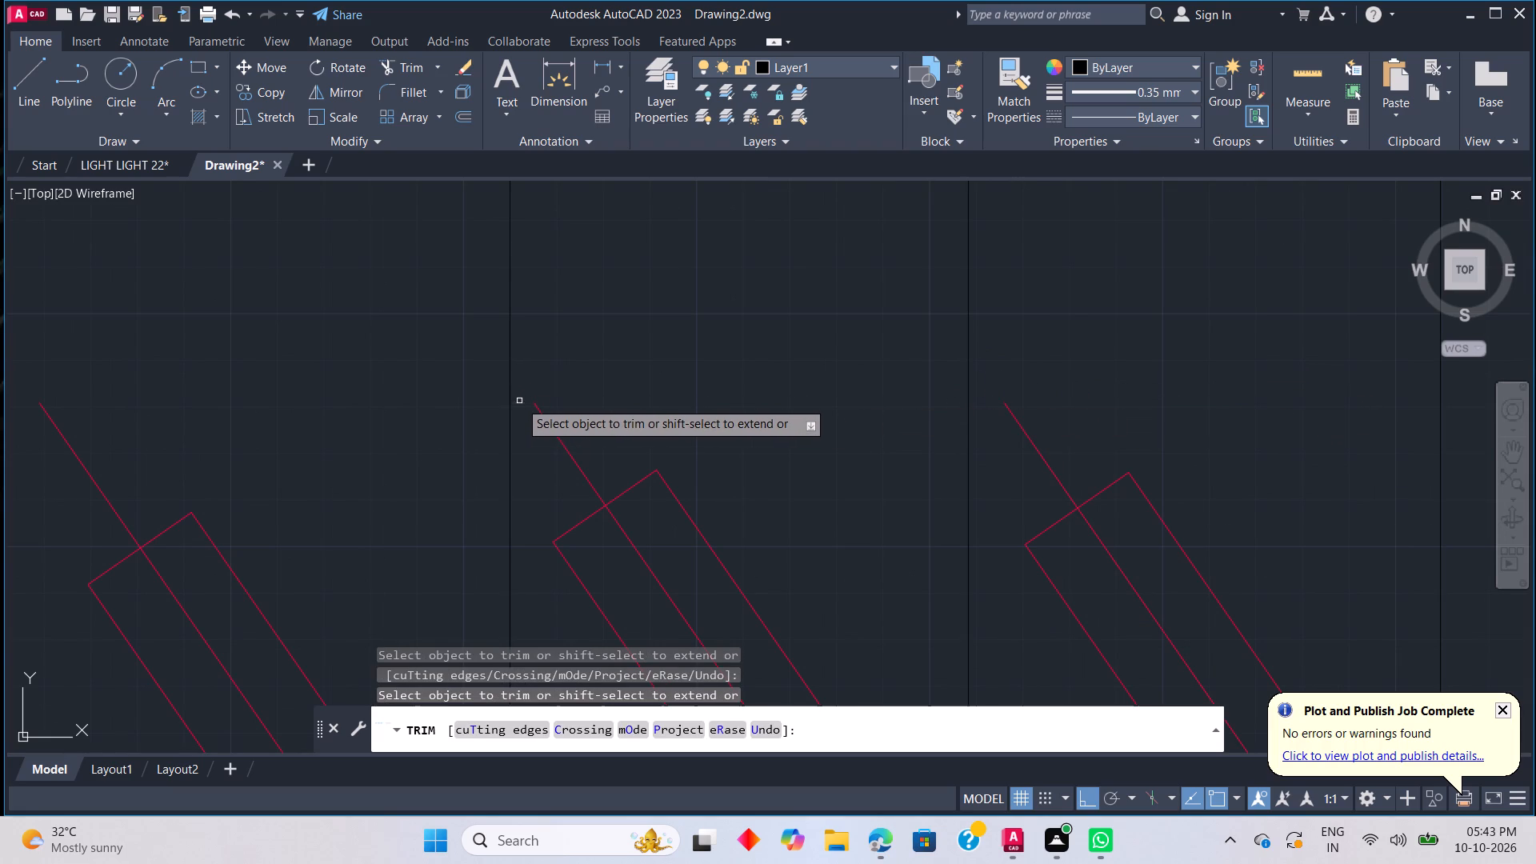
scroll(745, 378, "down", 4)
scroll(757, 415, "up", 2)
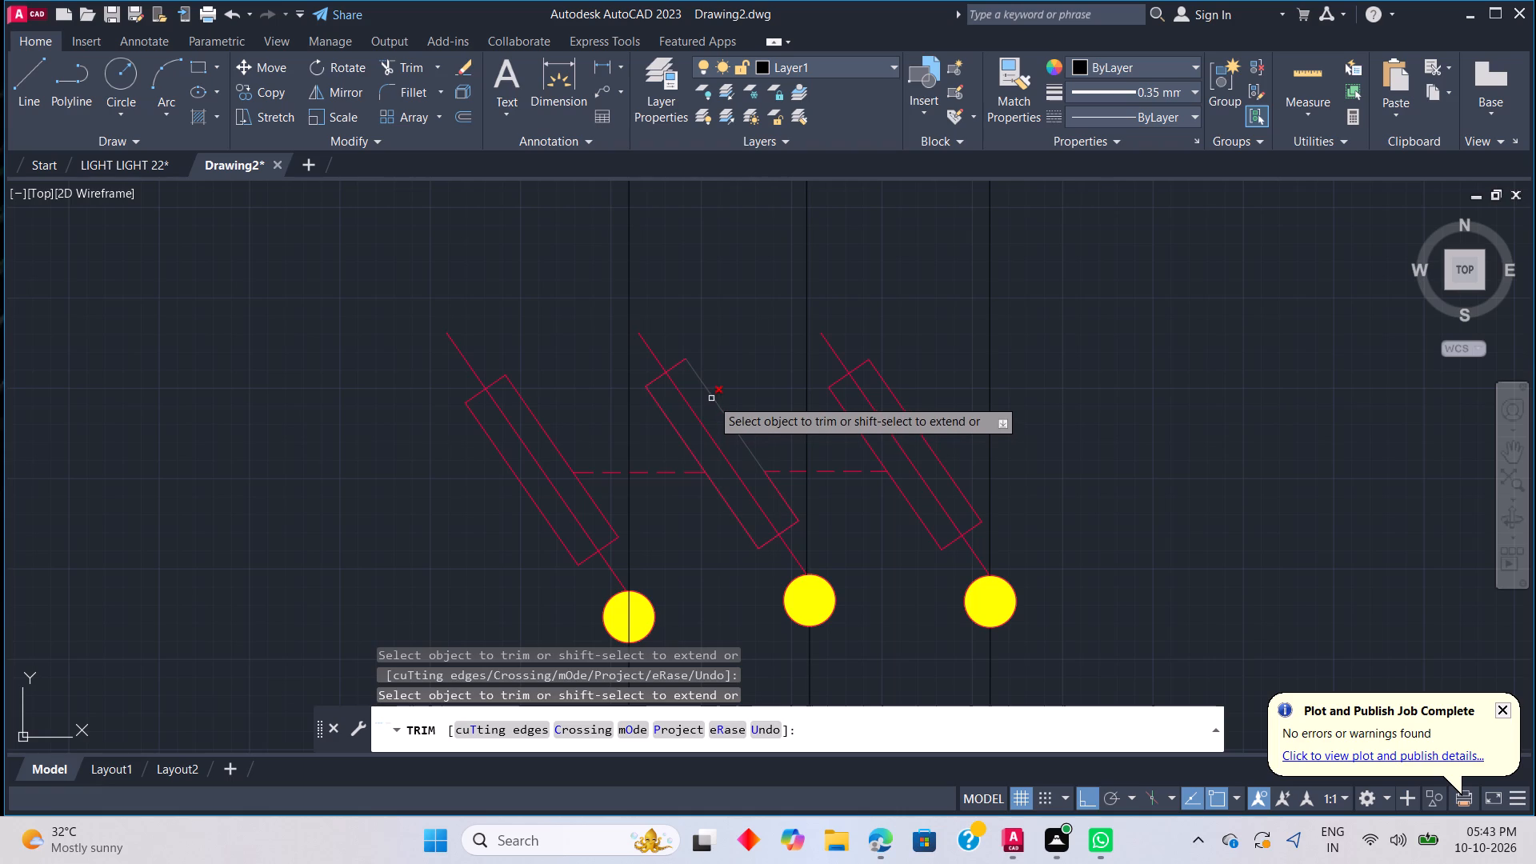
key("Escape")
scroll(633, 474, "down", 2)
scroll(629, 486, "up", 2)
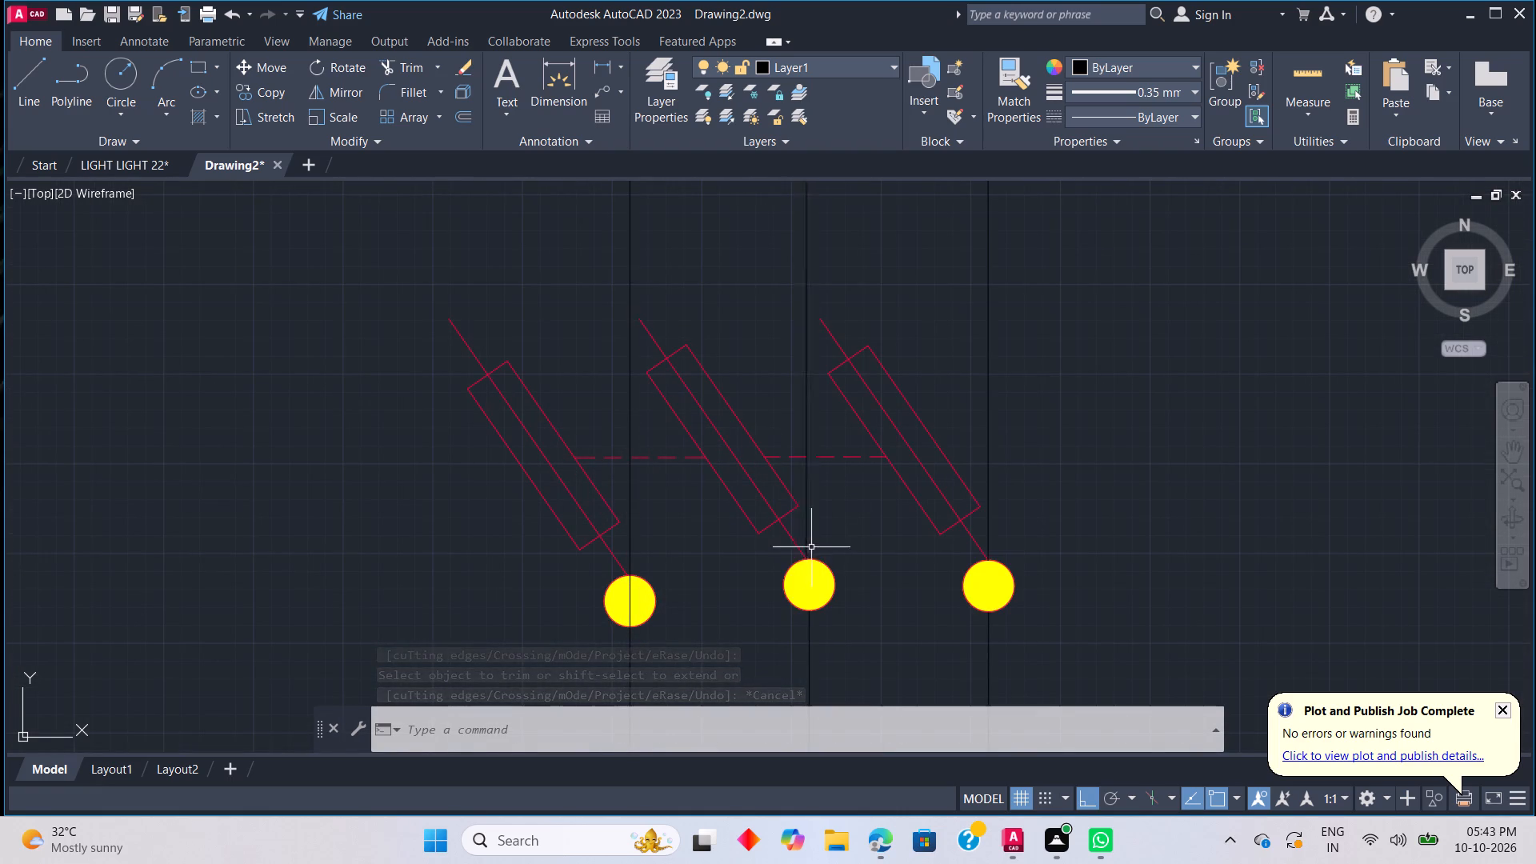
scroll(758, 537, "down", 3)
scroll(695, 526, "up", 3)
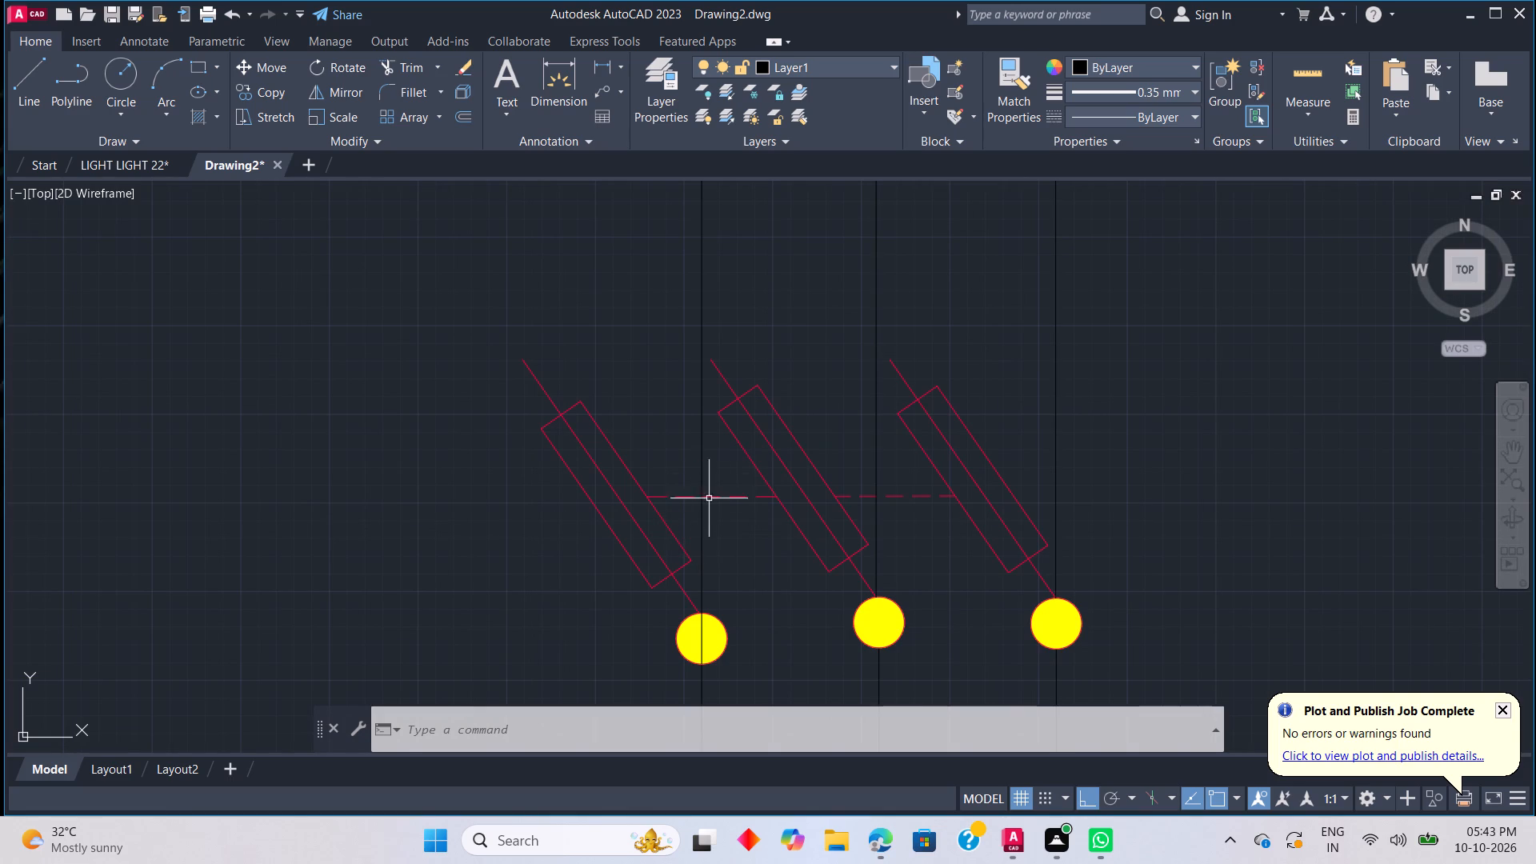